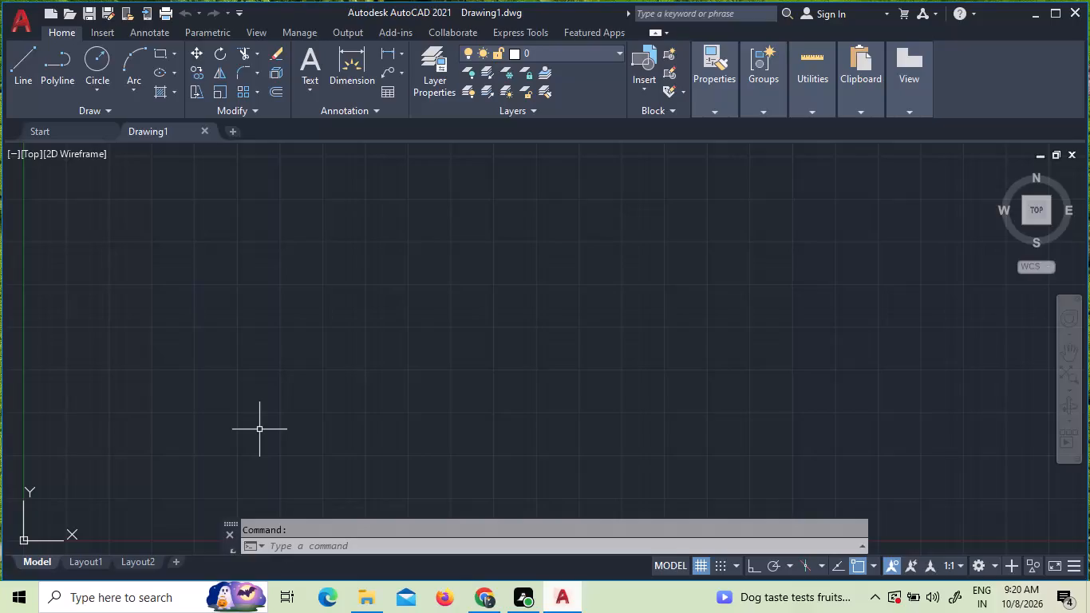
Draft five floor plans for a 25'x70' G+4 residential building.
Turn on recording of the command history to a log file with LOGFILEON.
{"action": "key", "text": "l"}
{"action": "type", "text": "OG"}
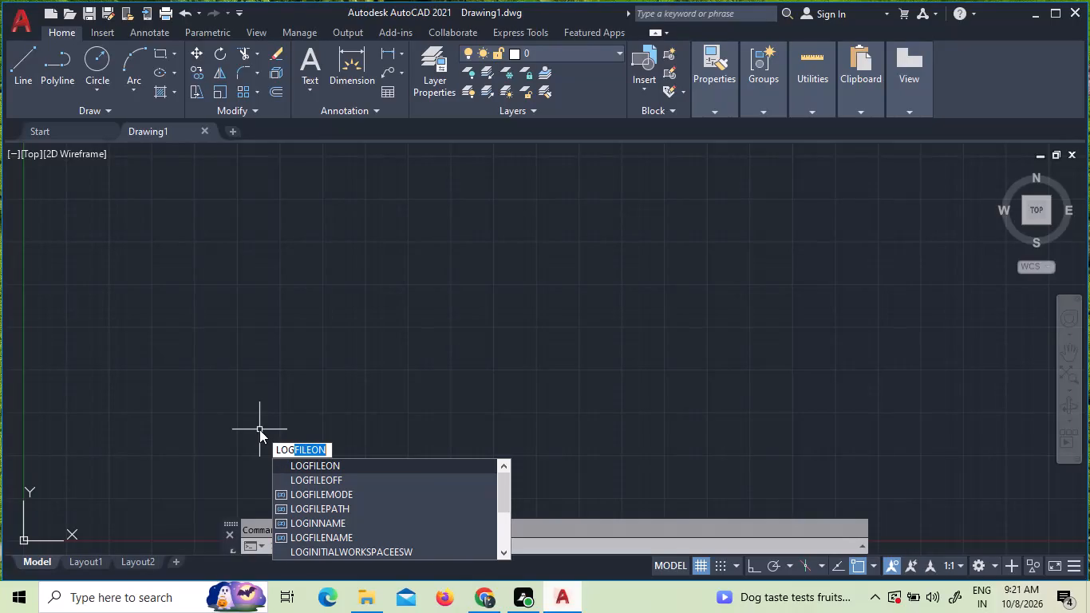
{"action": "type", "text": "FILE"}
{"action": "key", "text": "space"}
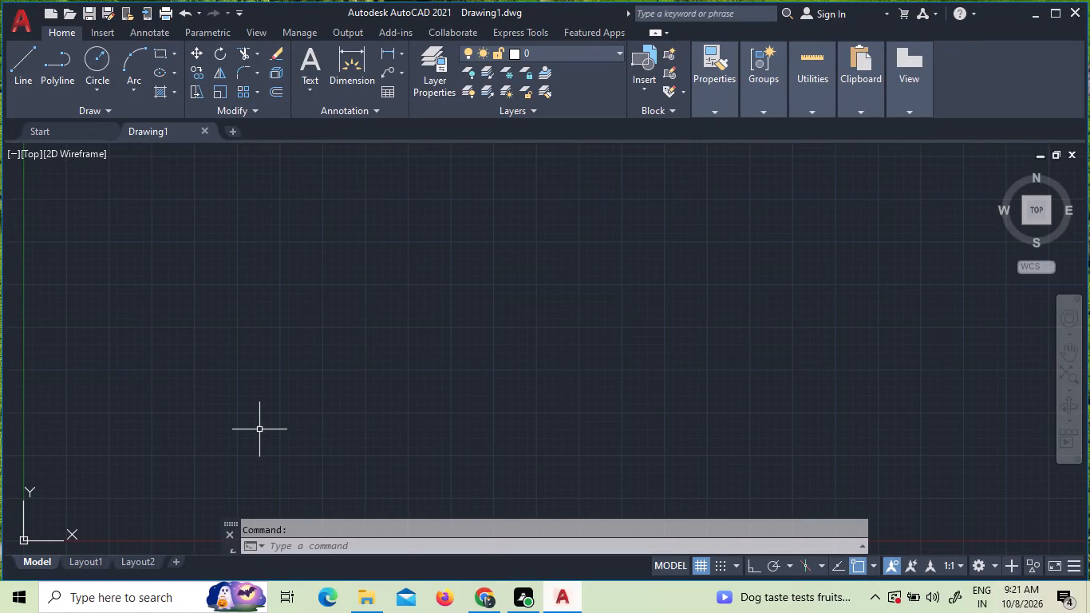
{"action": "type", "text": "LO"}
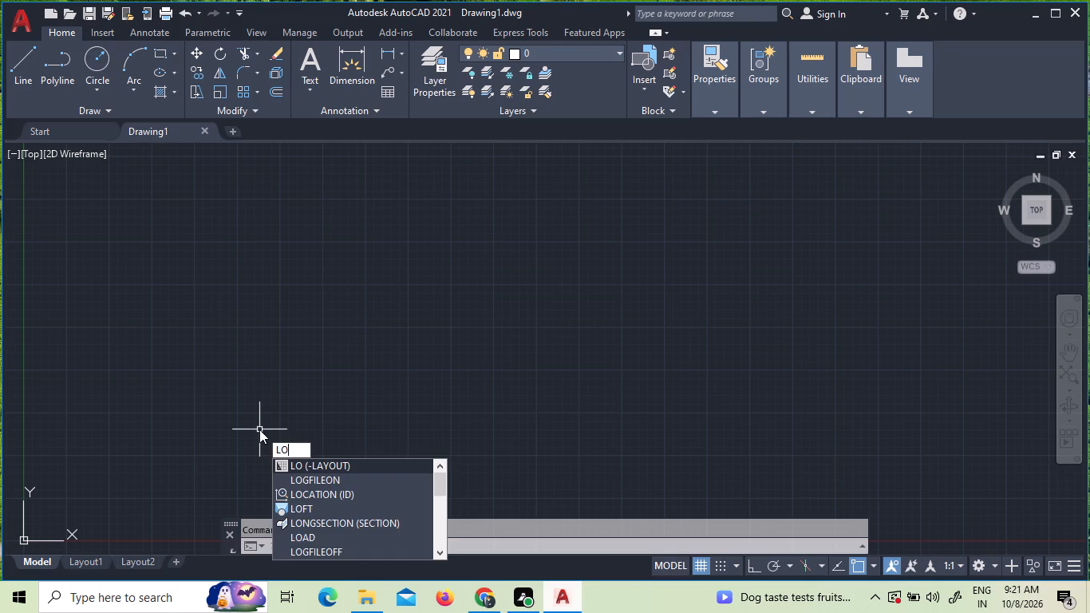
{"action": "key", "text": "g"}
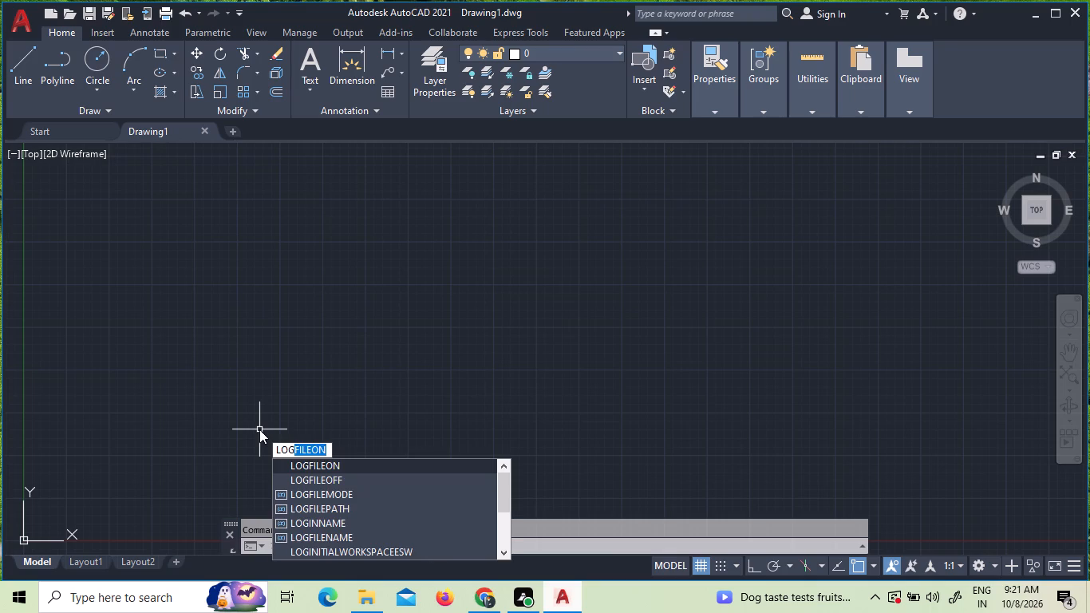
{"action": "key", "text": "Return"}
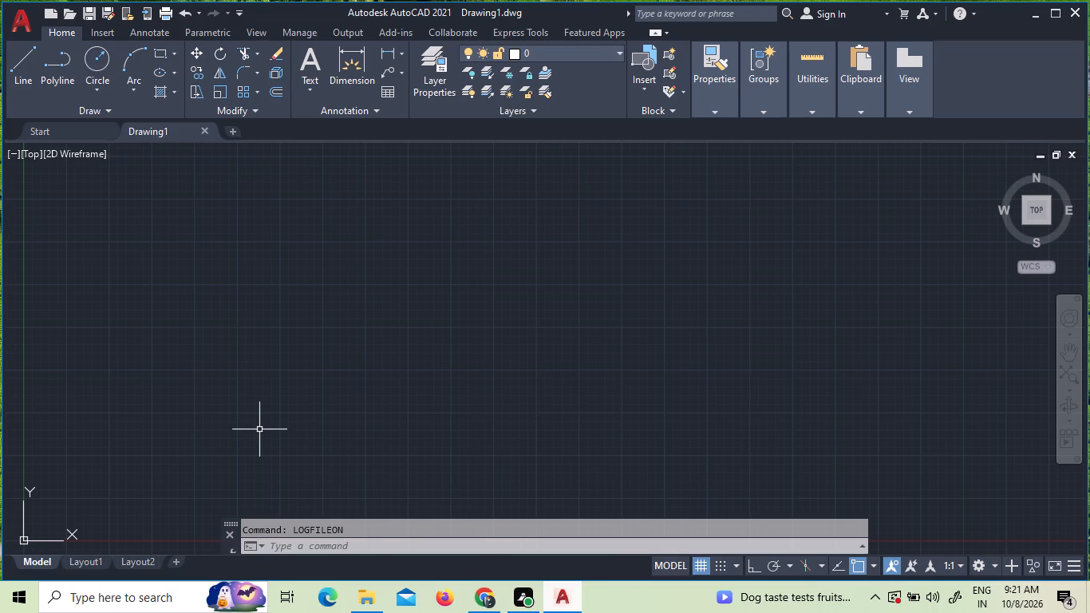
Set the drawing units to Engineering length type with 0'-0" precision.
{"action": "type", "text": "UN"}
{"action": "key", "text": "Return"}
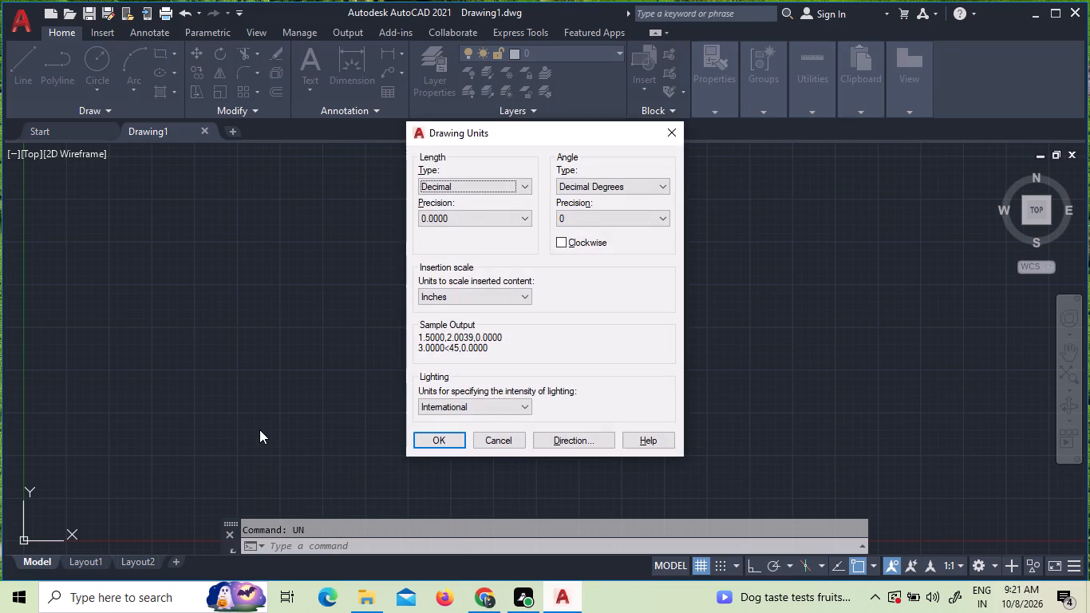
{"action": "left_click", "coordinate": [482, 188]}
{"action": "left_click", "coordinate": [465, 225]}
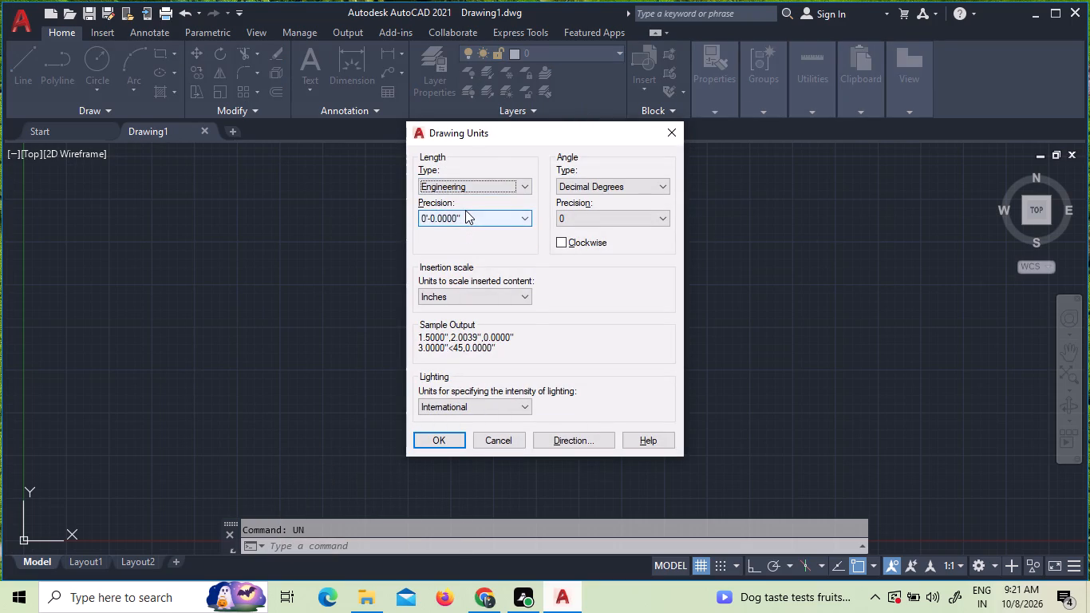
{"action": "left_click", "coordinate": [465, 210]}
{"action": "left_click", "coordinate": [456, 233]}
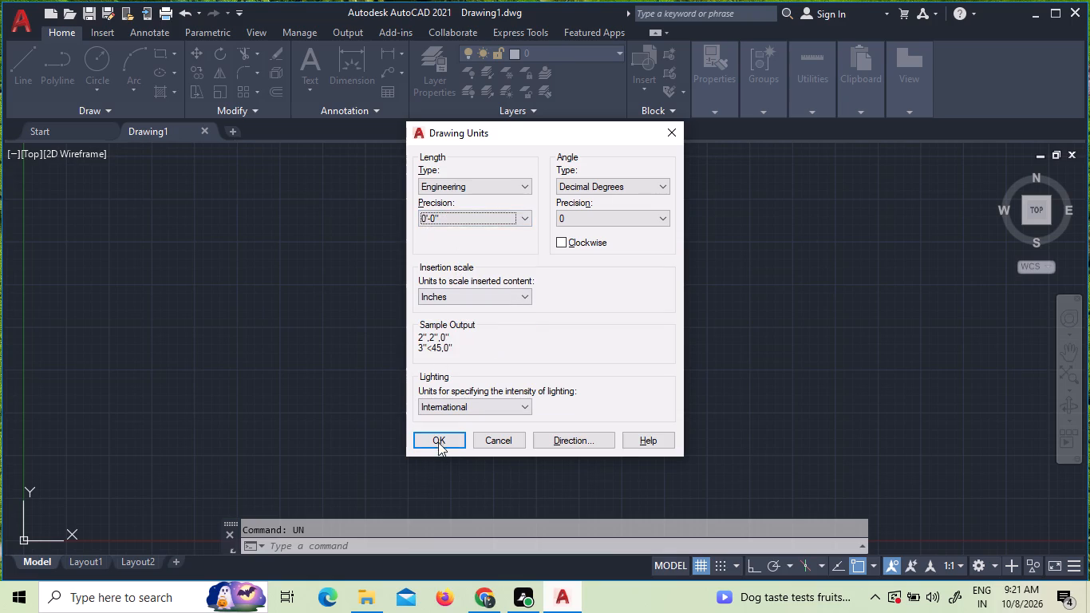
{"action": "left_click", "coordinate": [438, 439]}
Modify the Standard dimension style's primary units to Engineering format with 0'-0" precision.
{"action": "type", "text": "DI"}
{"action": "key", "text": "m"}
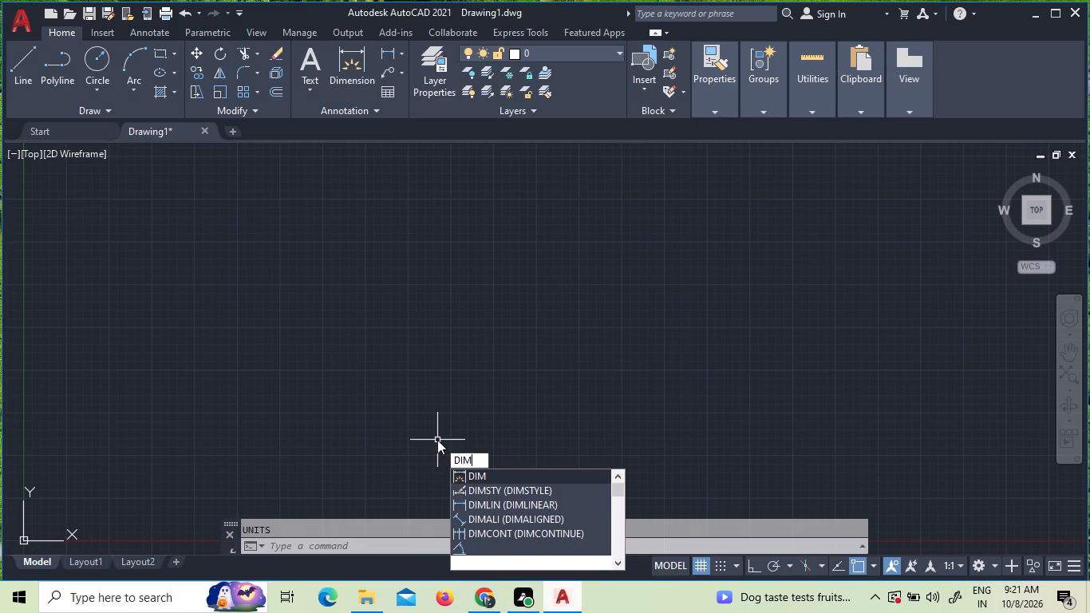
{"action": "key", "text": "d"}
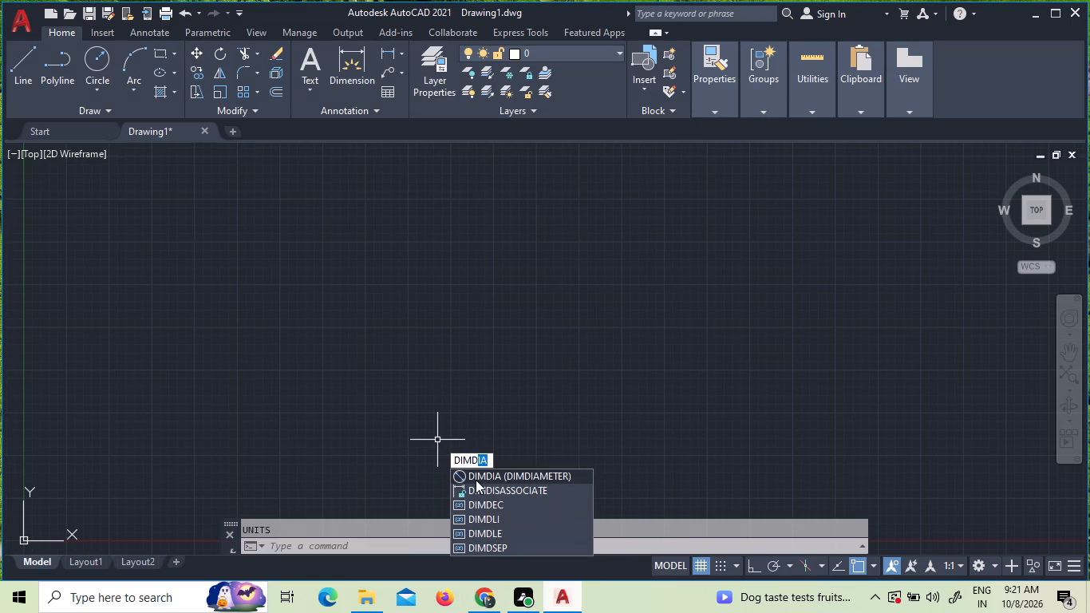
{"action": "key", "text": "BackSpace"}
{"action": "key", "text": "s"}
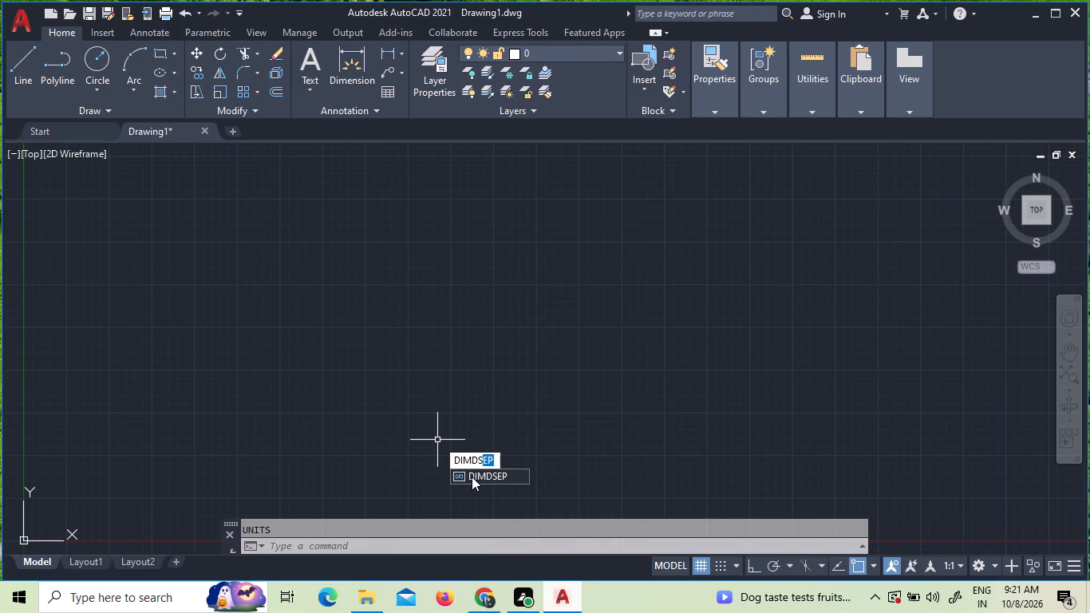
{"action": "key", "text": "BackSpace"}
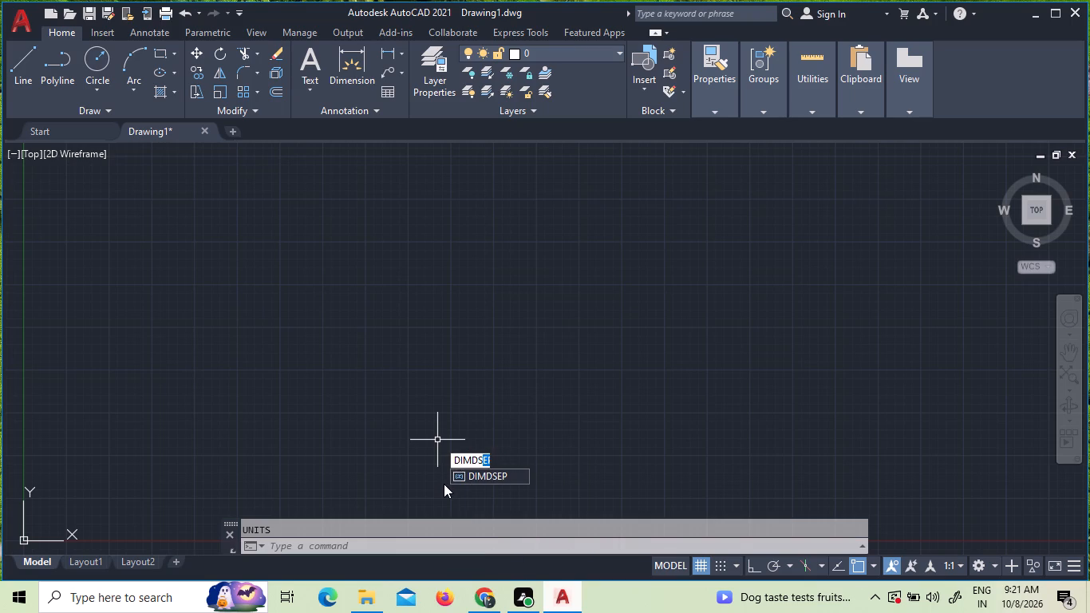
{"action": "key", "text": "BackSpace"}
{"action": "key", "text": "BackSpace"}
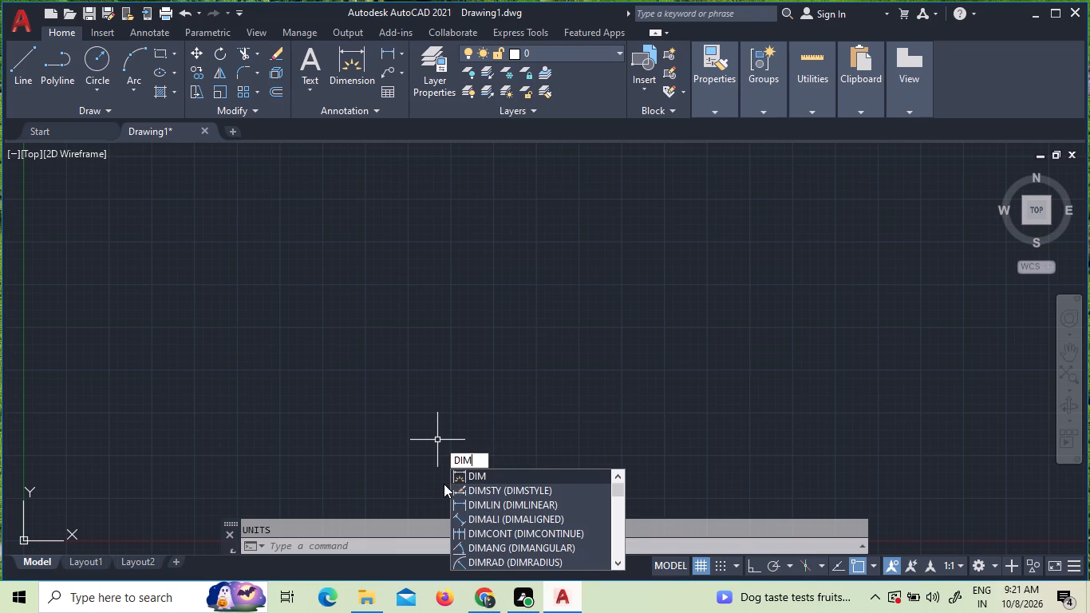
{"action": "left_click", "coordinate": [477, 490]}
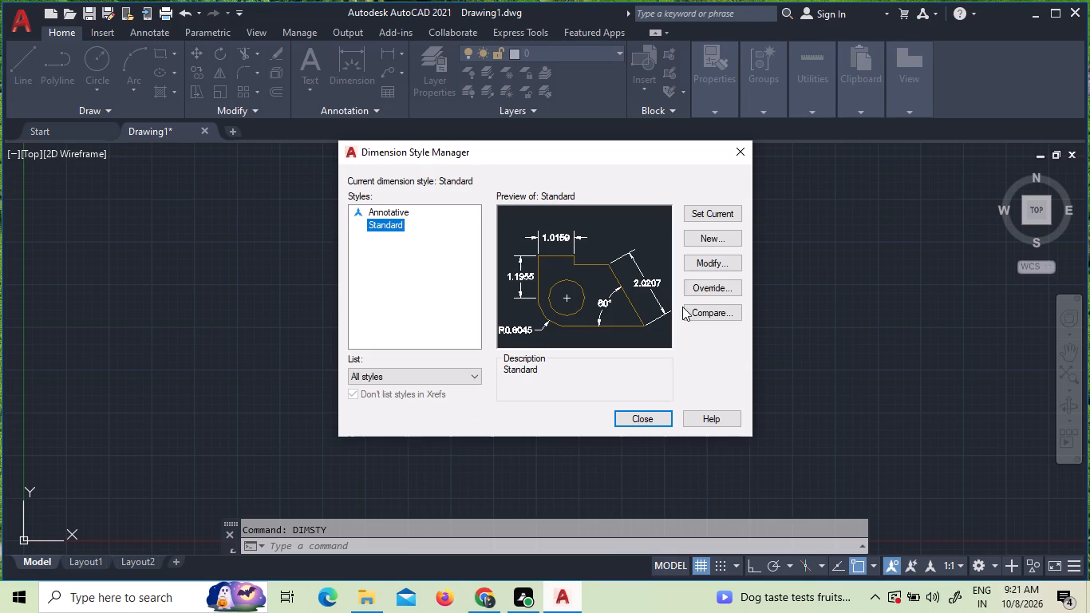
{"action": "left_click", "coordinate": [705, 263]}
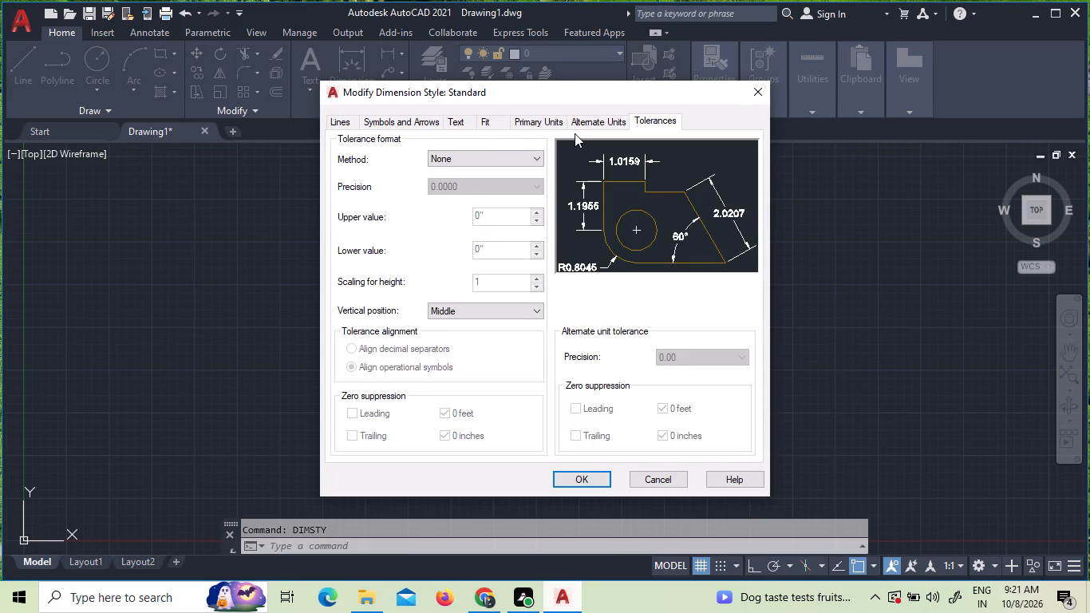
{"action": "left_click", "coordinate": [531, 120]}
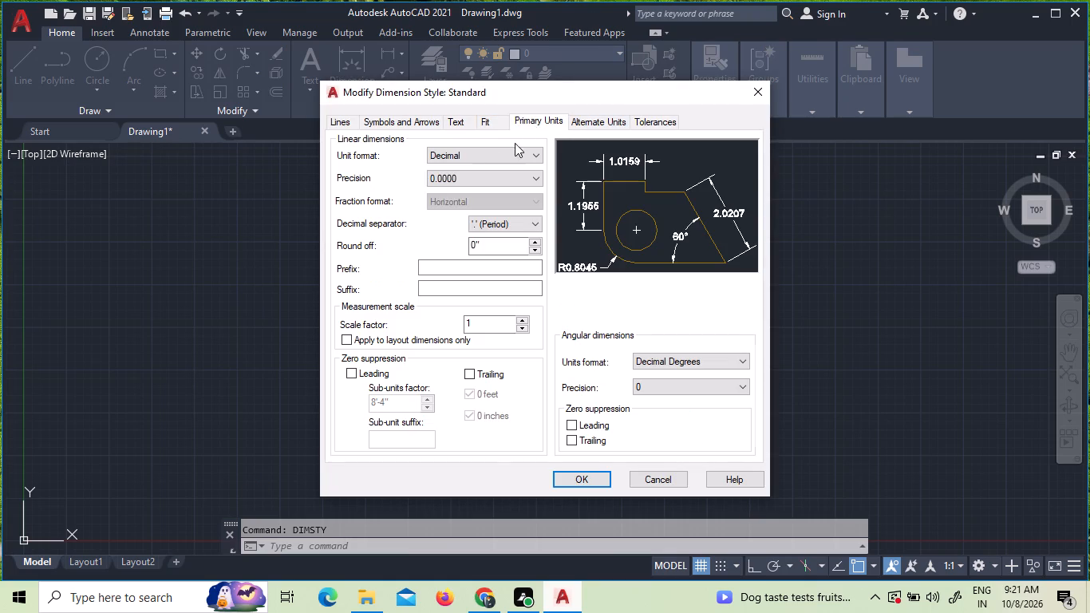
{"action": "left_click", "coordinate": [477, 156]}
{"action": "left_click", "coordinate": [470, 190]}
{"action": "left_click", "coordinate": [471, 180]}
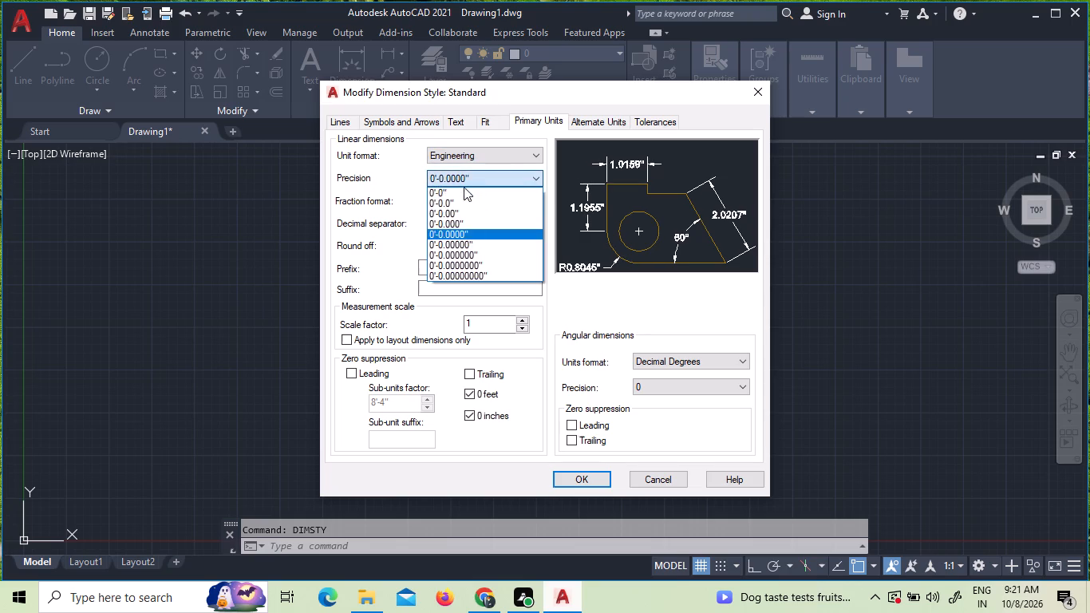
{"action": "left_click", "coordinate": [463, 190]}
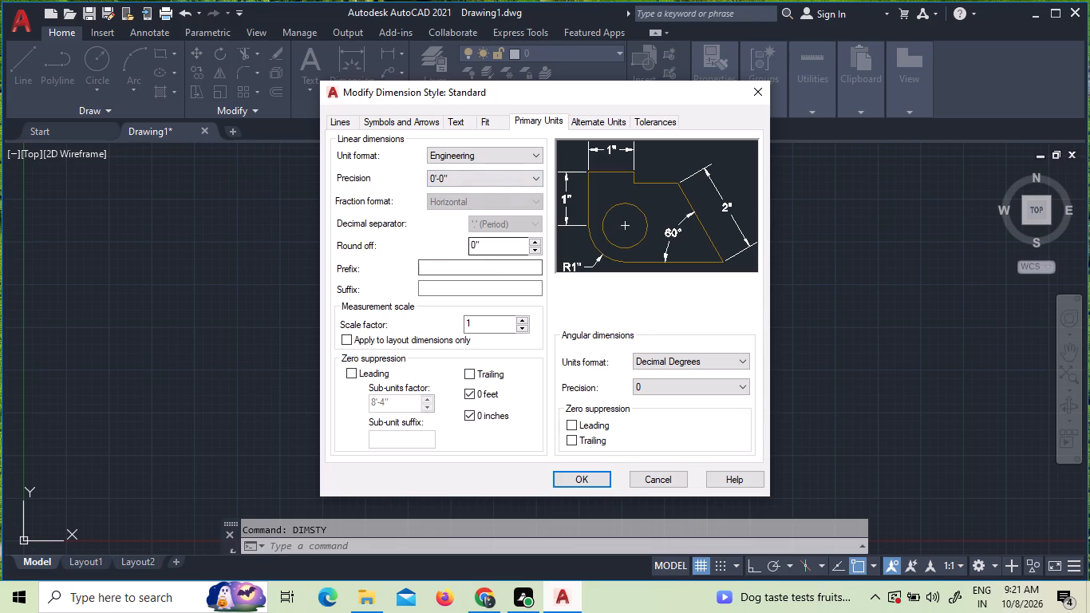
Set the Standard dimension style's baseline spacing to 3".
{"action": "left_click", "coordinate": [350, 117]}
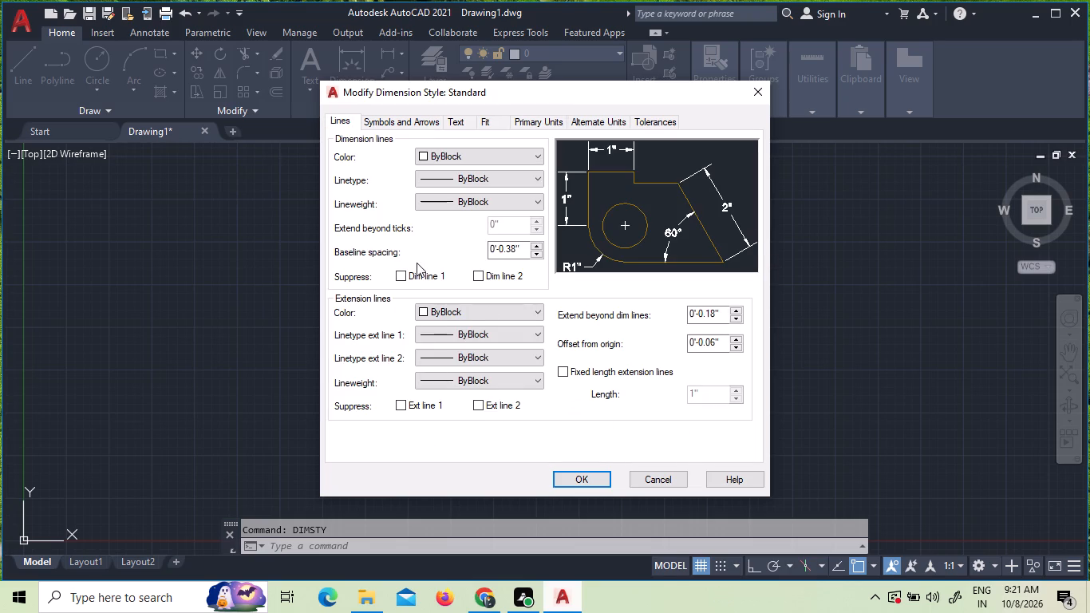
{"action": "left_click_drag", "start_coordinate": [523, 252], "coordinate": [401, 234]}
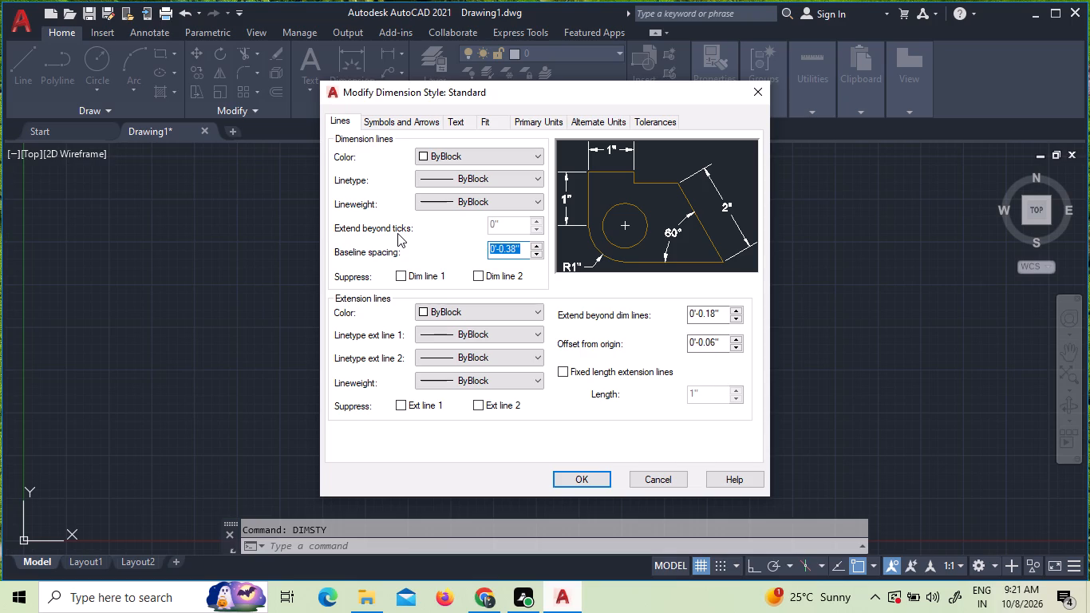
{"action": "key", "text": "3"}
{"action": "key", "text": "shift+quotedbl"}
{"action": "key", "text": "Return"}
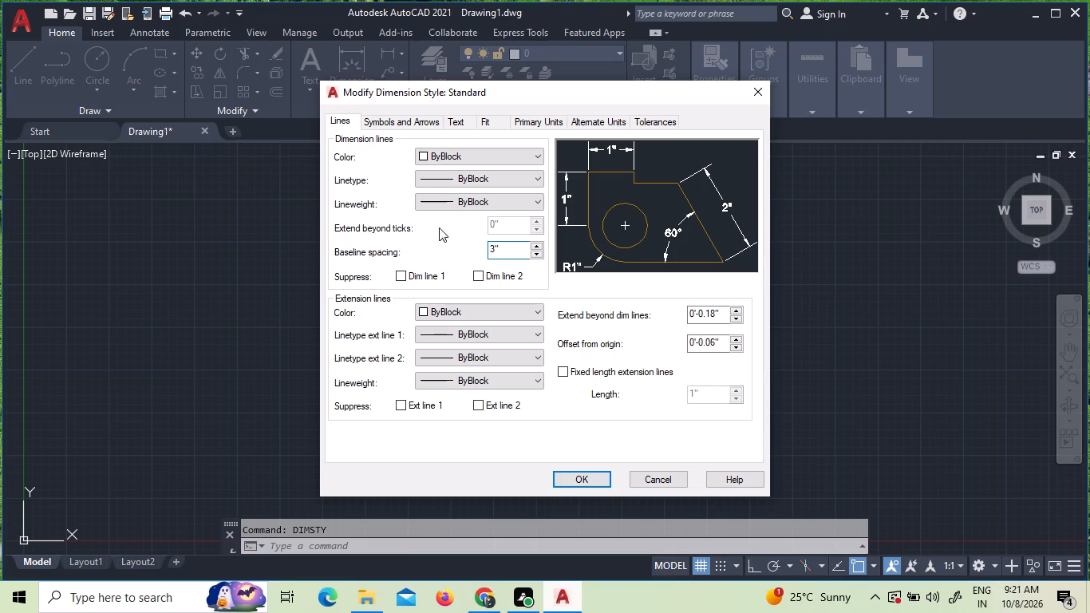
Set the dimension style's arrow size to 3".
{"action": "left_click", "coordinate": [391, 127]}
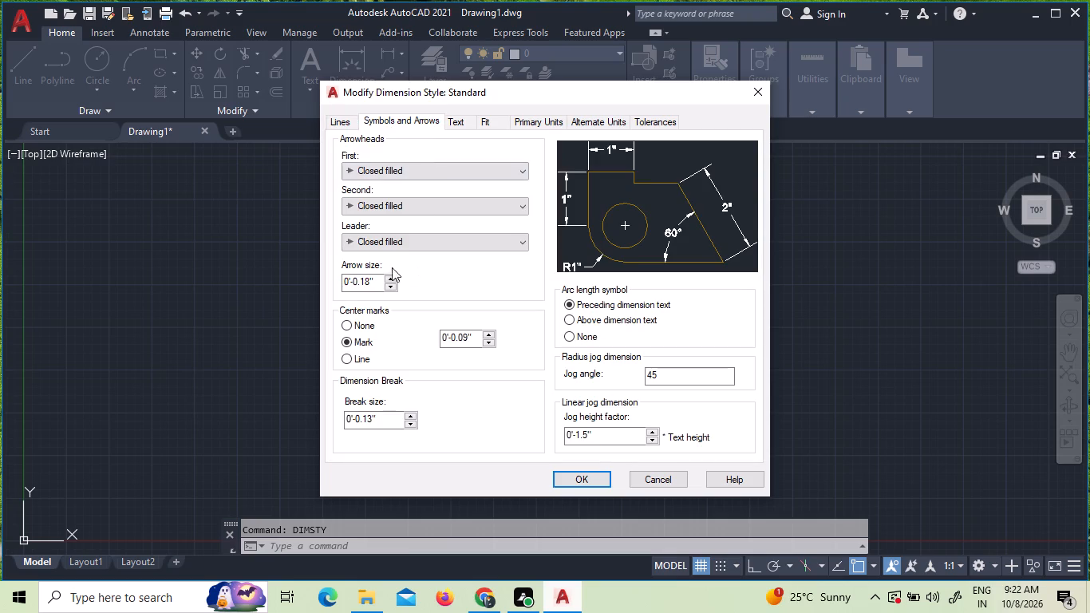
{"action": "left_click_drag", "start_coordinate": [377, 281], "coordinate": [308, 268]}
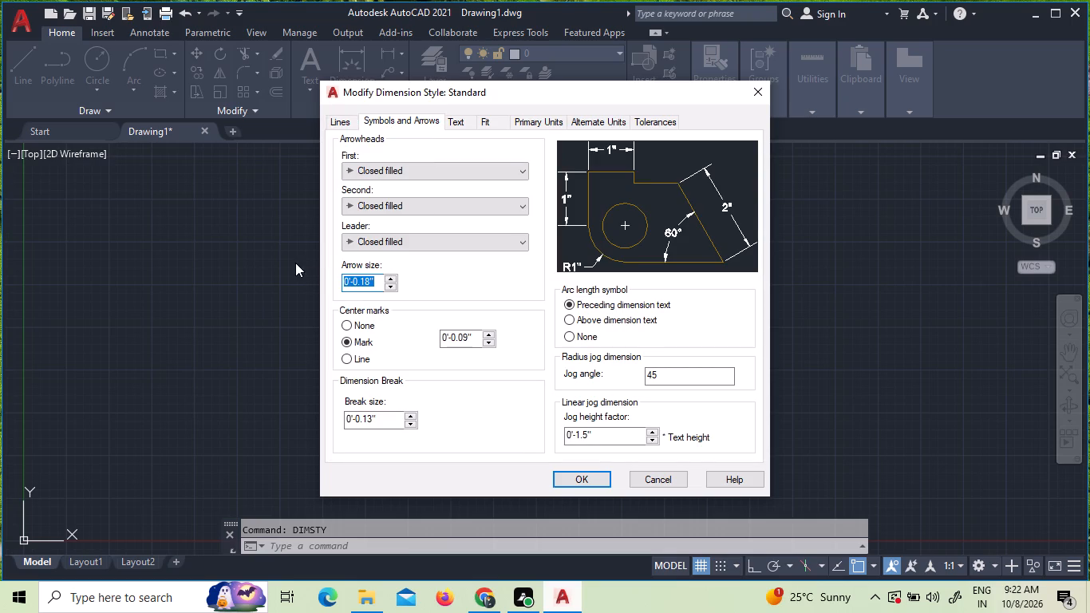
{"action": "key", "text": "3"}
{"action": "key", "text": "shift+quotedbl"}
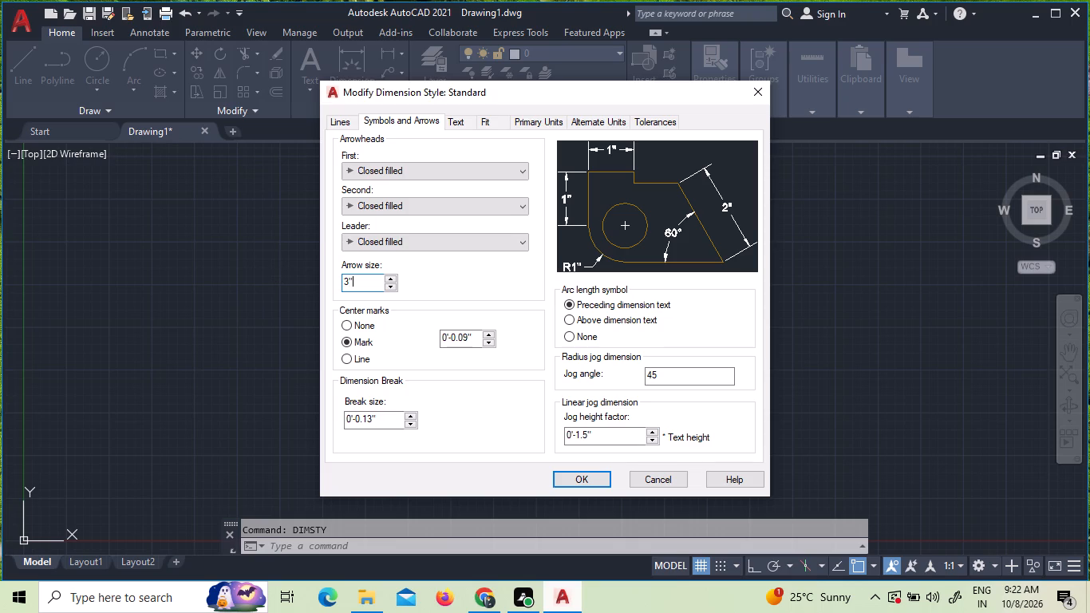
Set the dimension style's text height to 3".
{"action": "left_click", "coordinate": [459, 125]}
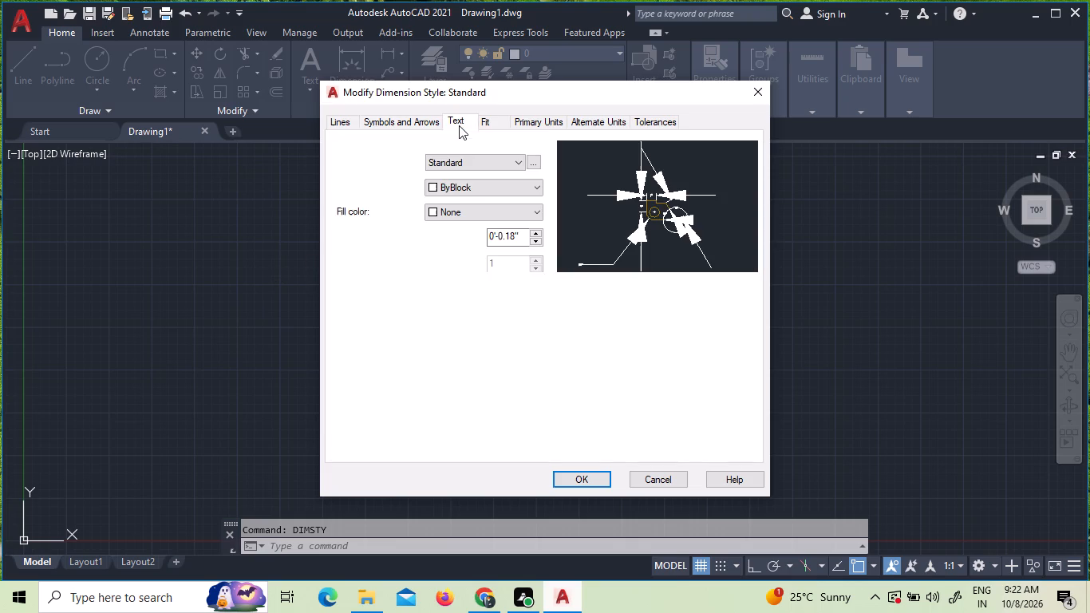
{"action": "left_click_drag", "start_coordinate": [519, 232], "coordinate": [466, 232]}
{"action": "key", "text": "3"}
{"action": "key", "text": "shift+quotedbl"}
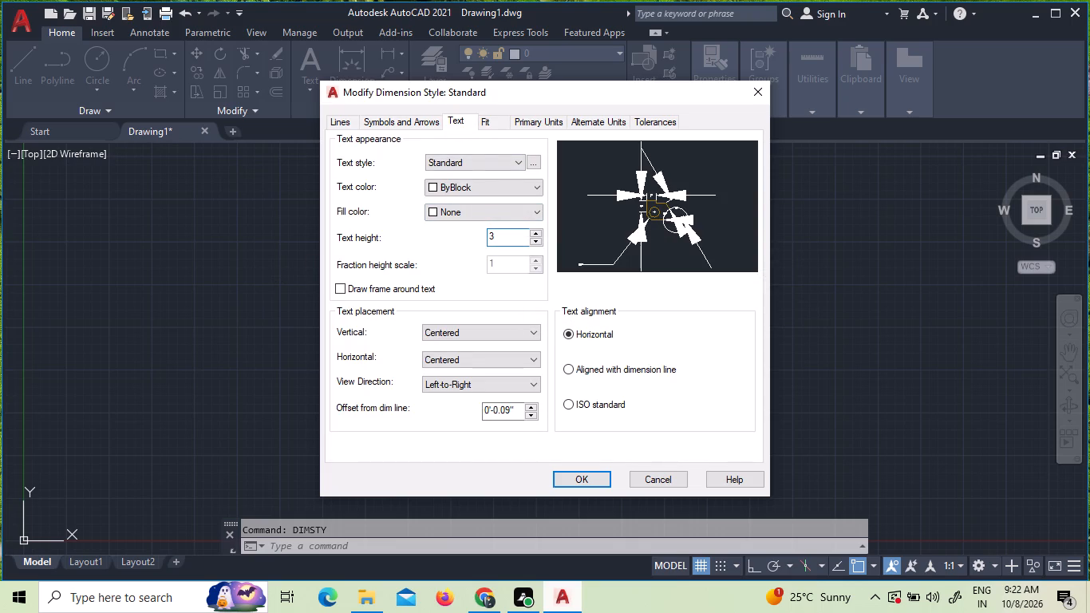
Check the dimension style's fit, primary unit and alternate unit settings, and save the modified Standard style.
{"action": "left_click", "coordinate": [494, 121]}
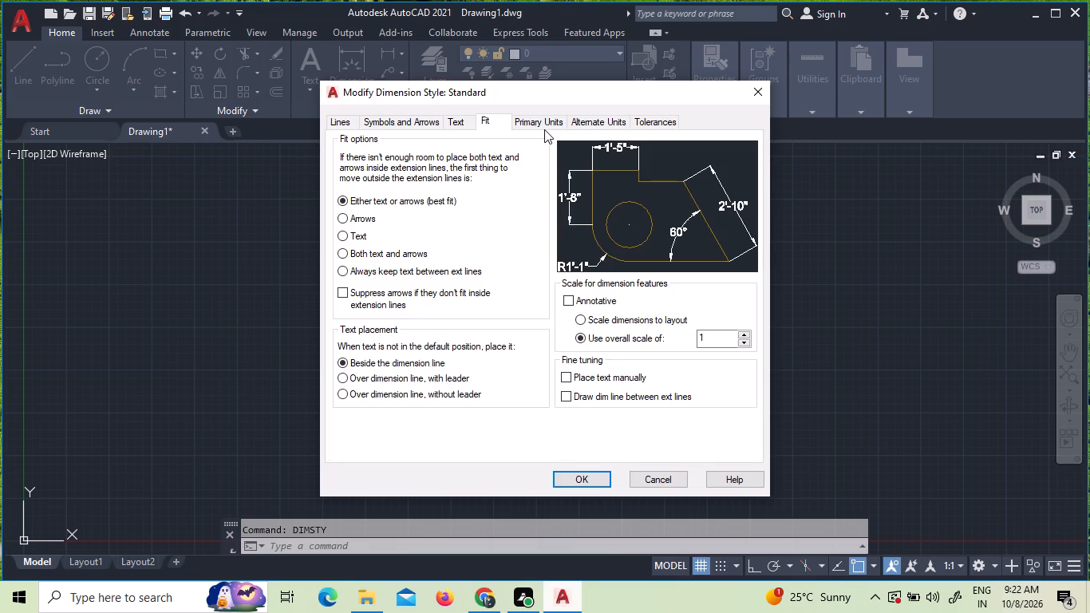
{"action": "left_click", "coordinate": [544, 129]}
{"action": "left_click_drag", "start_coordinate": [702, 338], "coordinate": [691, 337]}
{"action": "left_click", "coordinate": [553, 125]}
{"action": "left_click", "coordinate": [584, 125]}
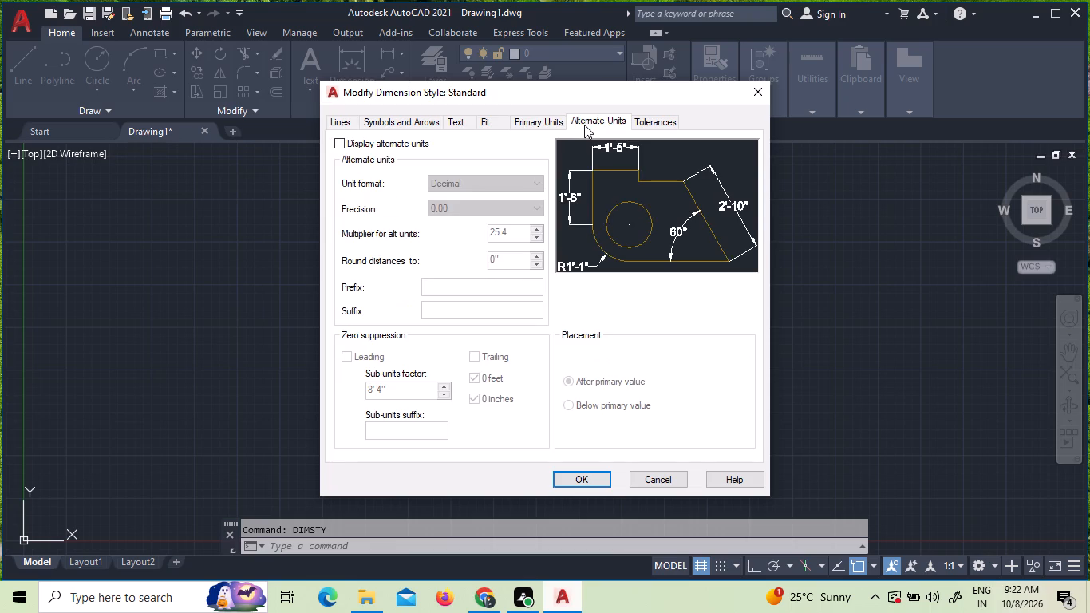
{"action": "left_click", "coordinate": [574, 476]}
{"action": "left_click", "coordinate": [634, 420]}
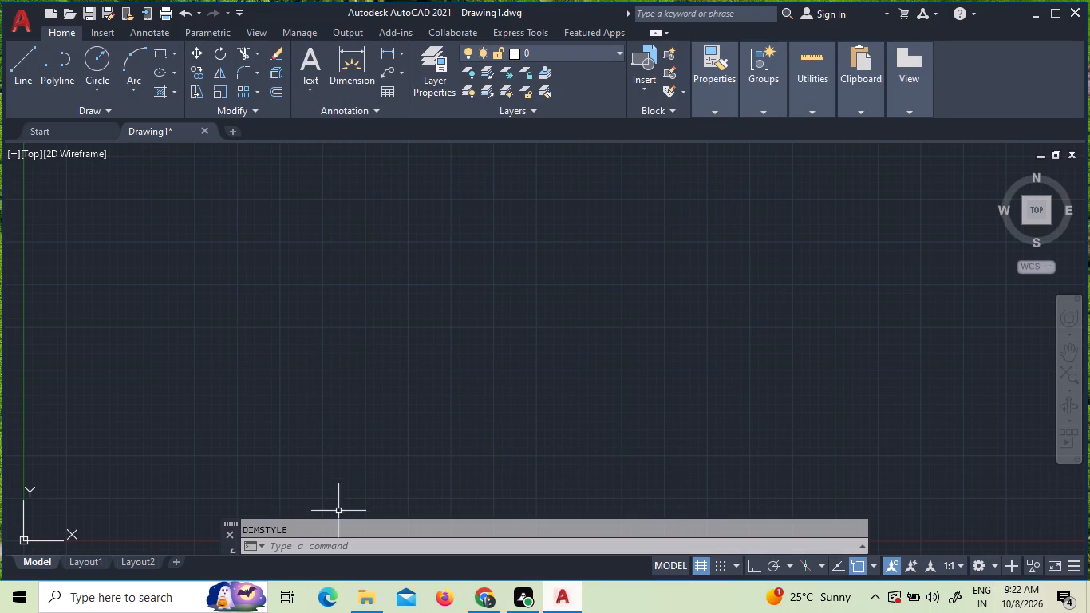
Set the model space limits from the default lower-left corner to an upper-right corner of 100',100', and zoom to all.
{"action": "type", "text": "LI"}
{"action": "key", "text": "m"}
{"action": "key", "text": "i"}
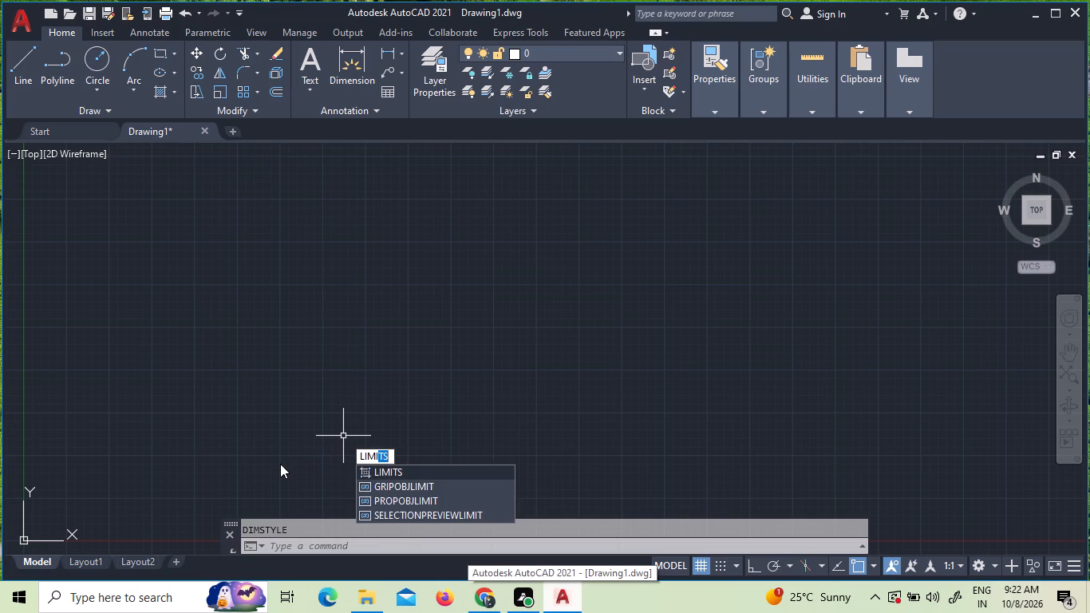
{"action": "key", "text": "Return"}
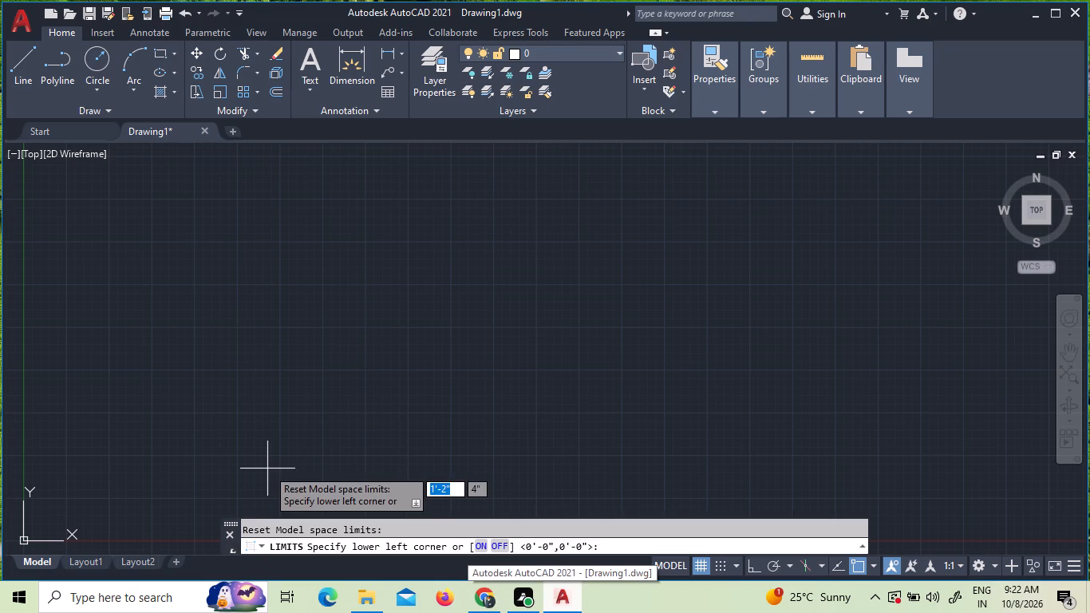
{"action": "key", "text": "Return"}
{"action": "type", "text": "100"}
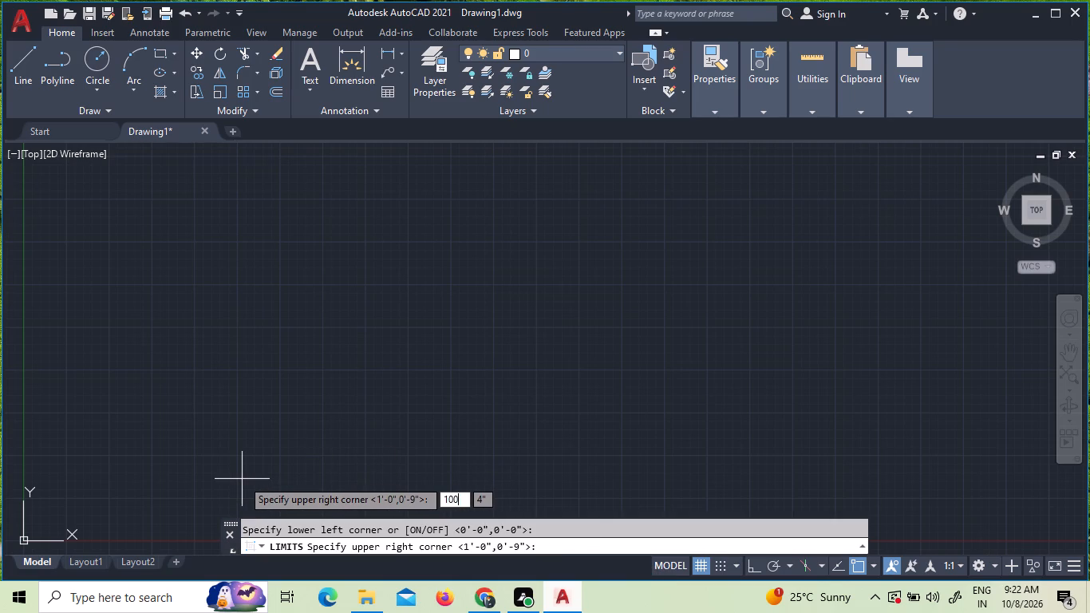
{"action": "key", "text": "apostrophe"}
{"action": "key", "text": "comma"}
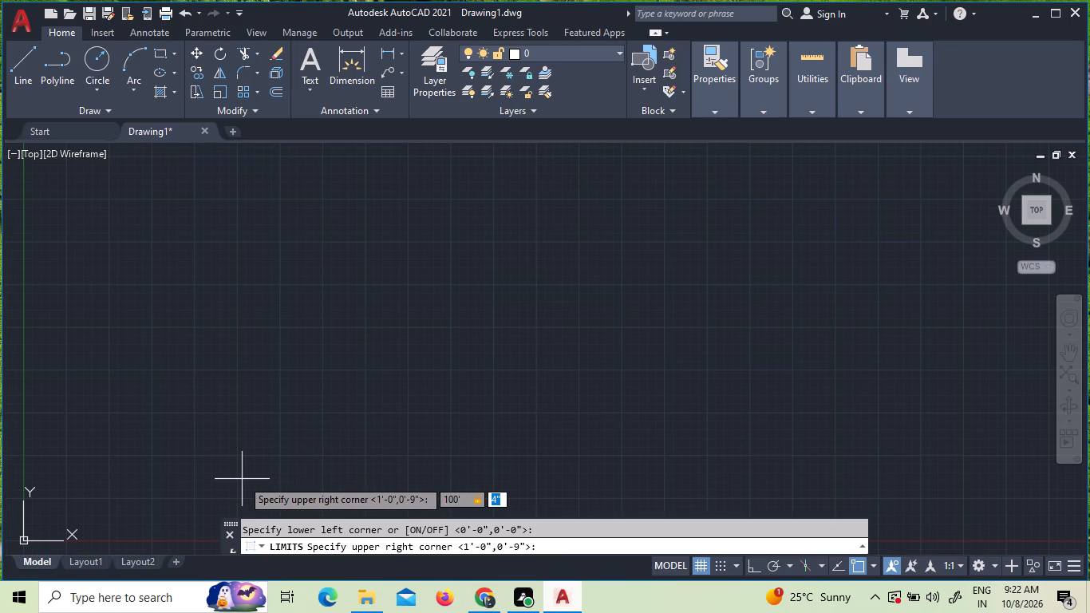
{"action": "type", "text": "100"}
{"action": "key", "text": "apostrophe"}
{"action": "key", "text": "Return"}
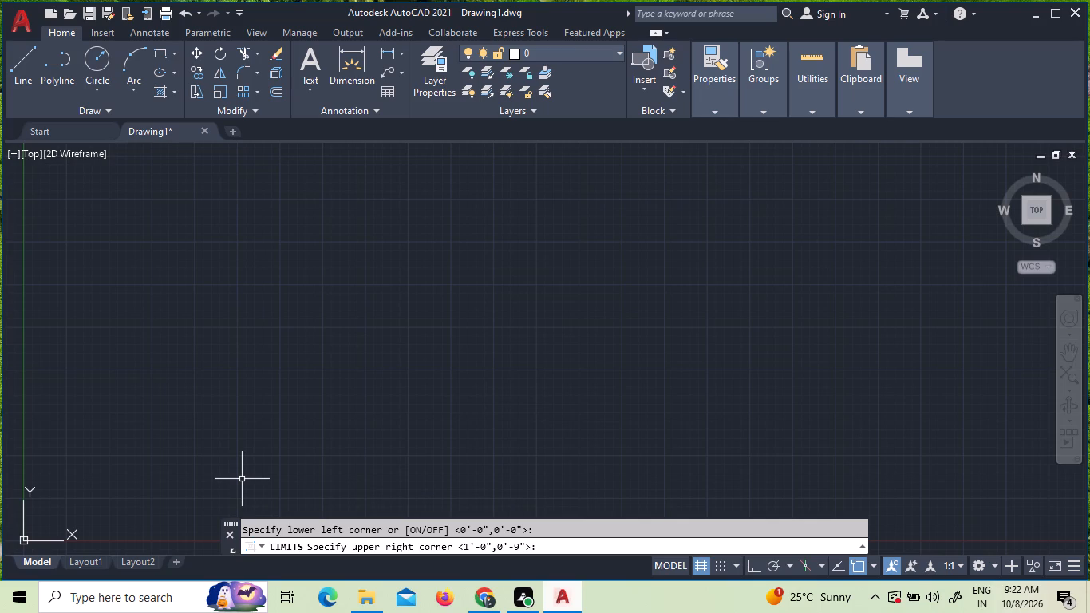
{"action": "key", "text": "z"}
{"action": "key", "text": "Return"}
{"action": "key", "text": "a"}
{"action": "key", "text": "Return"}
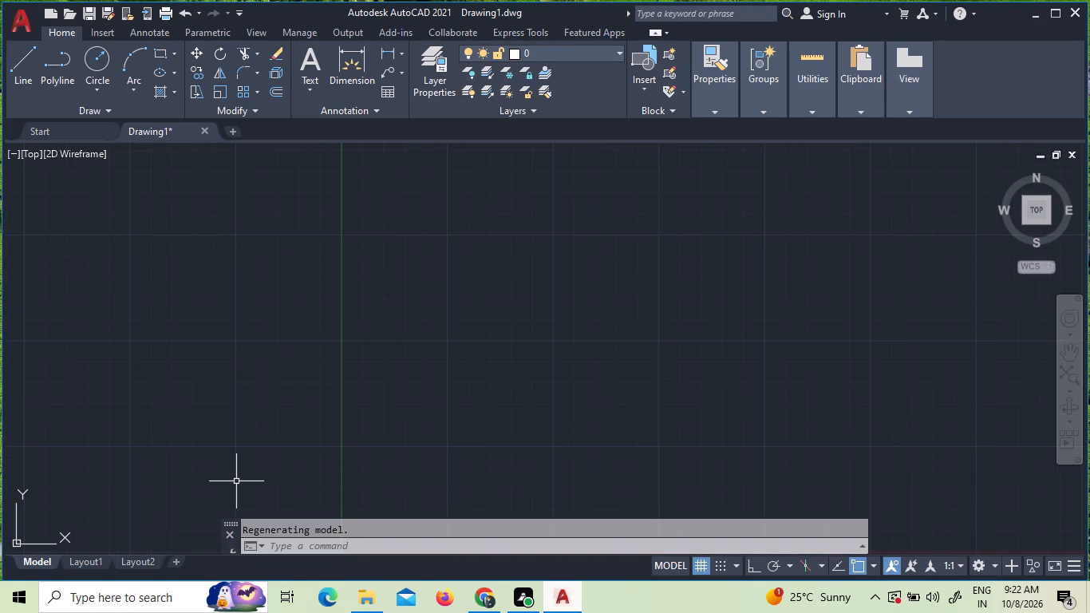
With Ortho on, draw the rectangle's 25' horizontal bottom line and its 70' vertical line upward from the right end.
{"action": "key", "text": "l"}
{"action": "key", "text": "Return"}
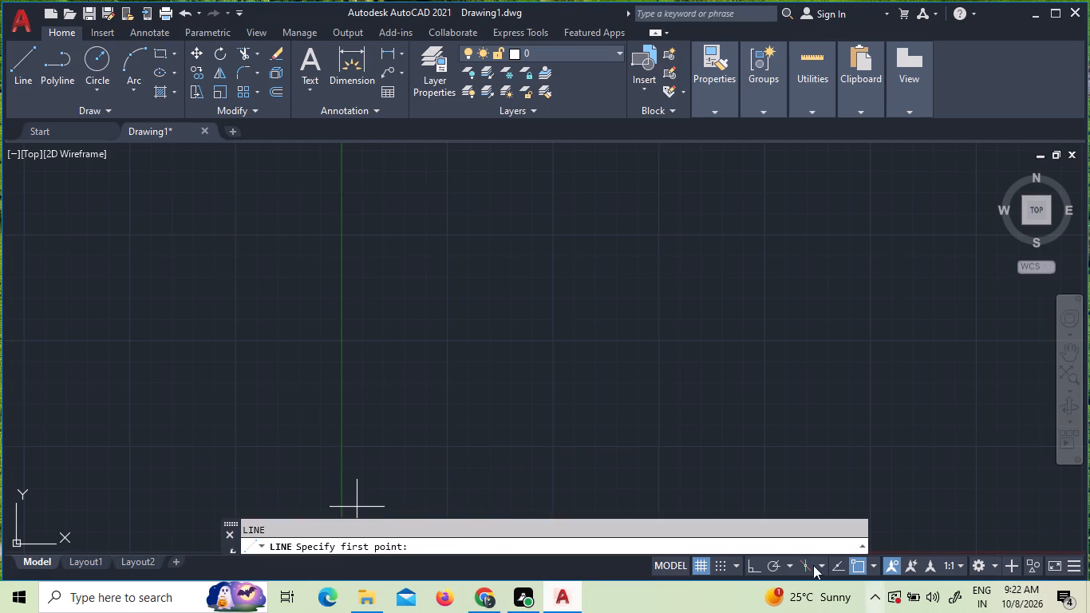
{"action": "left_click", "coordinate": [749, 564]}
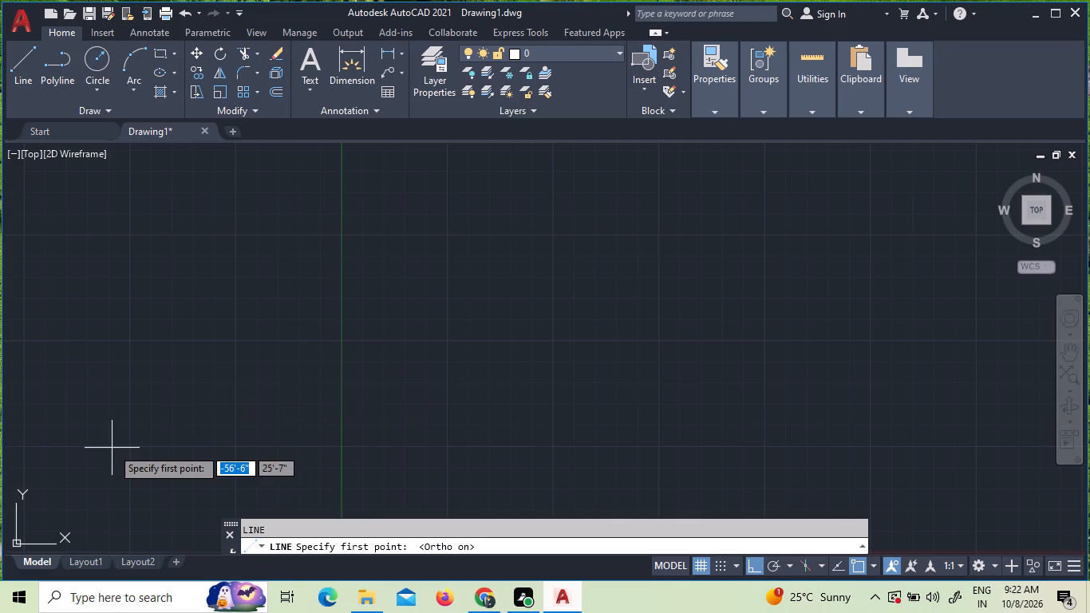
{"action": "scroll", "coordinate": [132, 445], "scroll_direction": "up", "scroll_amount": 1}
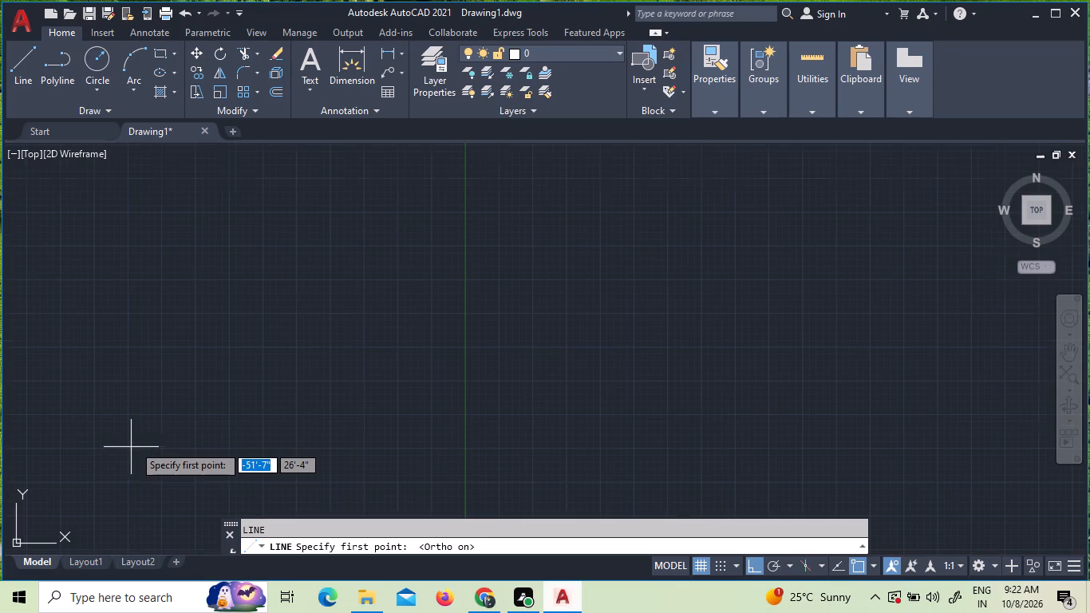
{"action": "scroll", "coordinate": [133, 445], "scroll_direction": "down", "scroll_amount": 2}
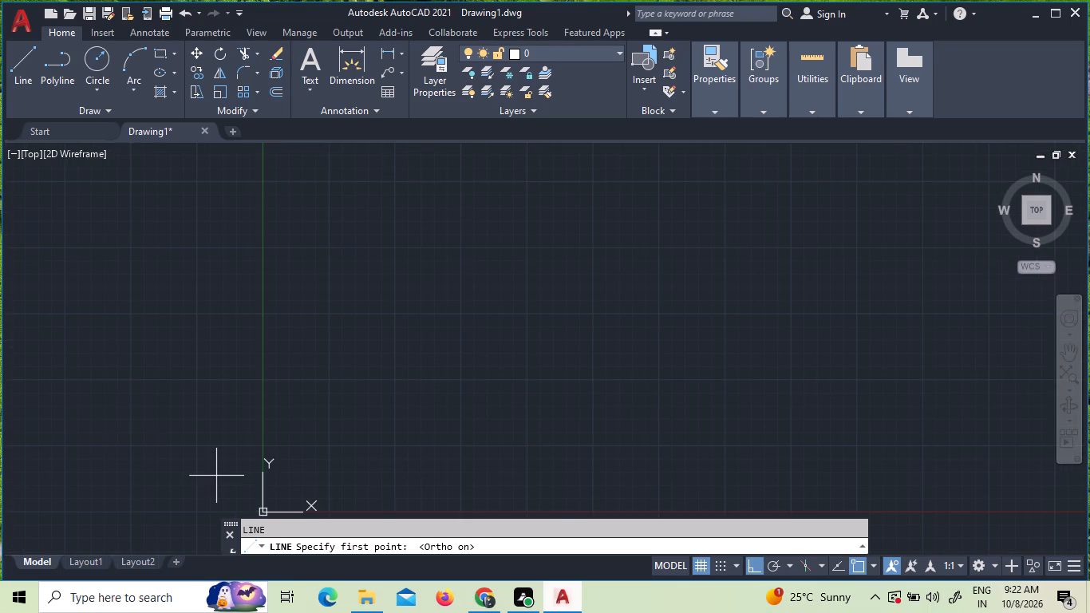
{"action": "middle_click_drag", "start_coordinate": [385, 484], "coordinate": [330, 390]}
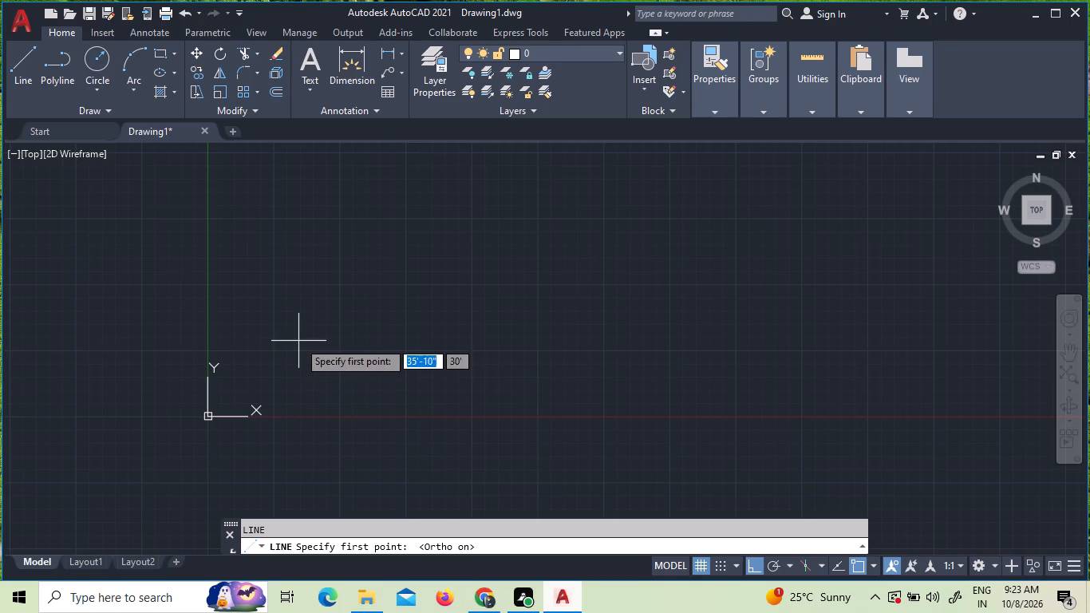
{"action": "scroll", "coordinate": [293, 334], "scroll_direction": "up", "scroll_amount": 2}
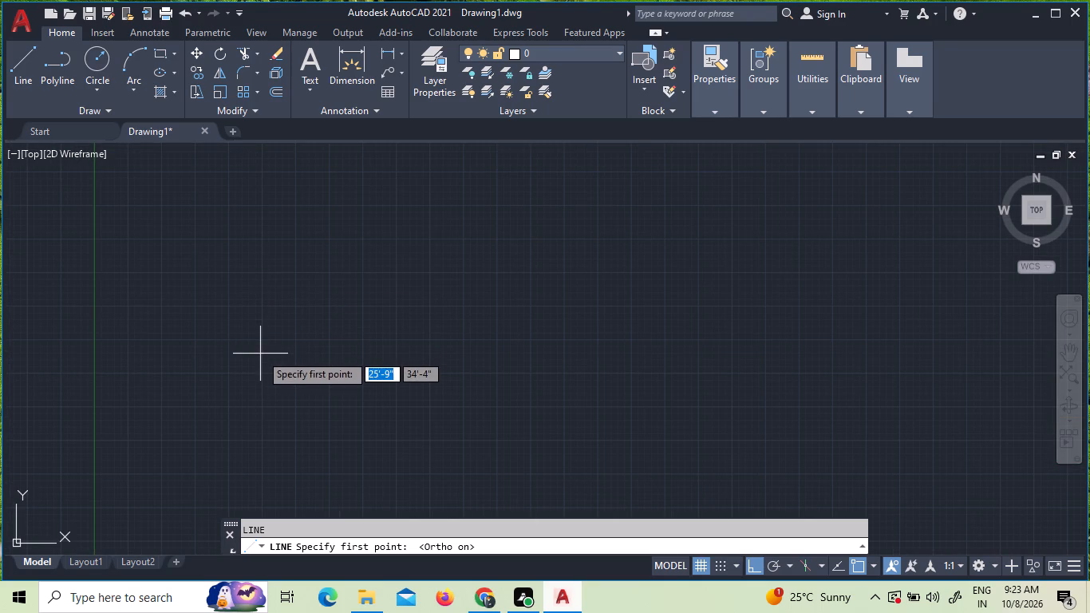
{"action": "left_click", "coordinate": [277, 453]}
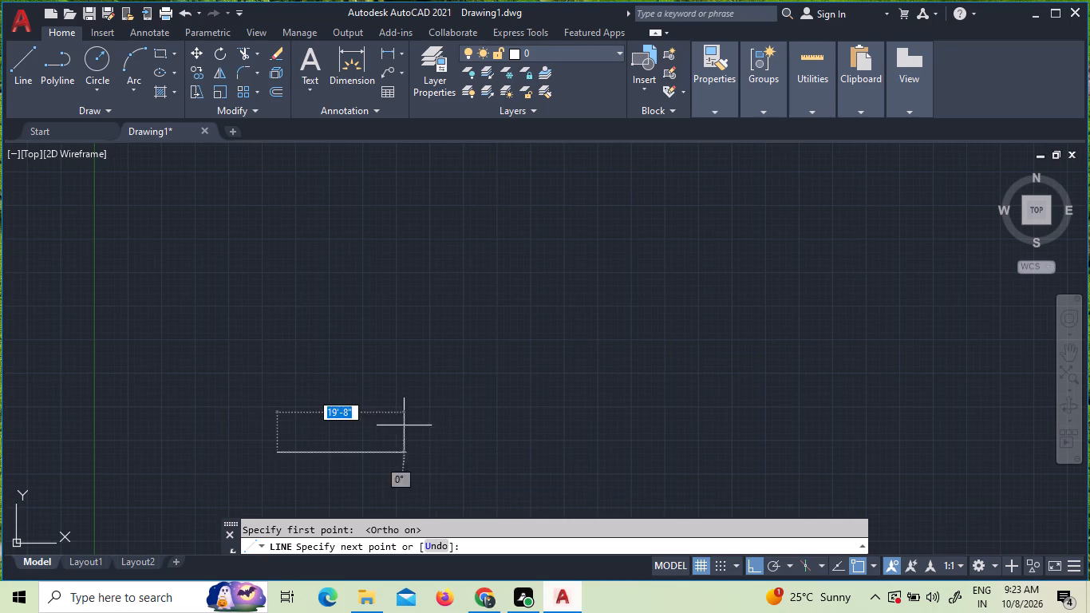
{"action": "key", "text": "2"}
{"action": "key", "text": "5"}
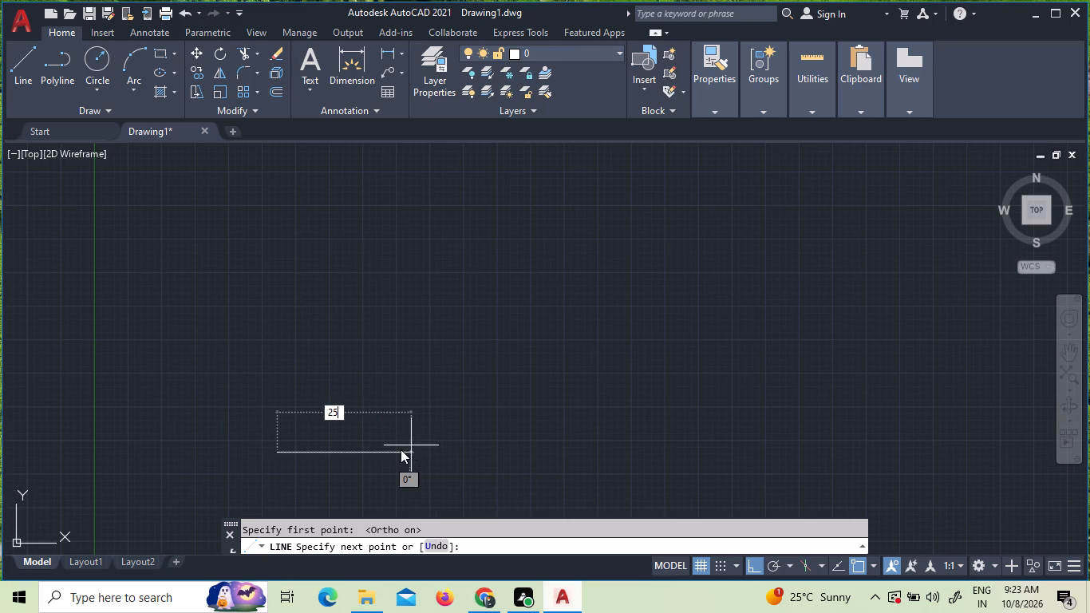
{"action": "key", "text": "apostrophe"}
{"action": "key", "text": "Return"}
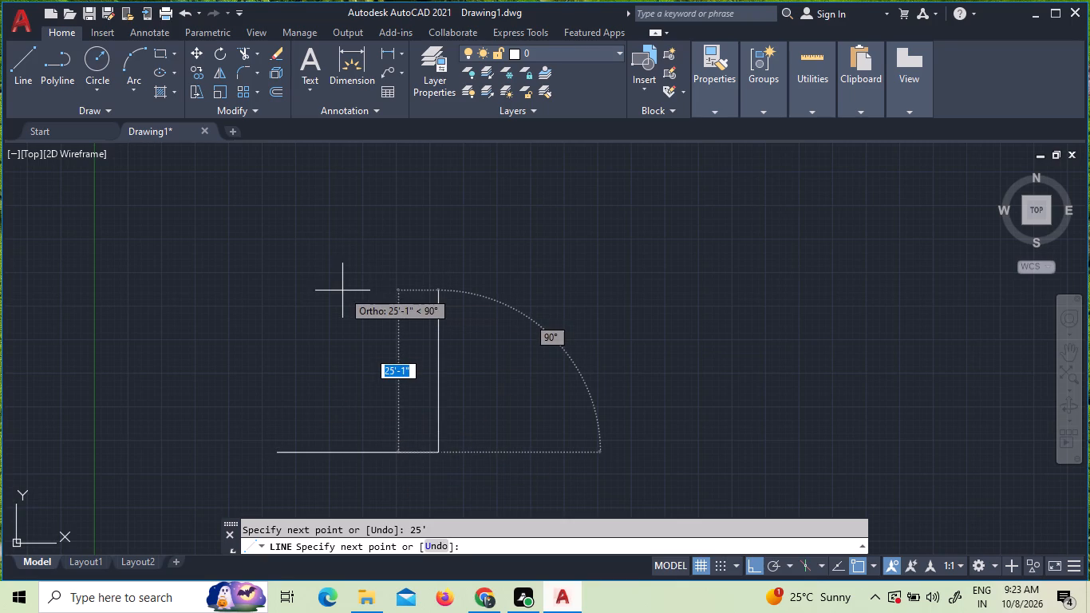
{"action": "type", "text": "70"}
{"action": "key", "text": "apostrophe"}
{"action": "key", "text": "Return"}
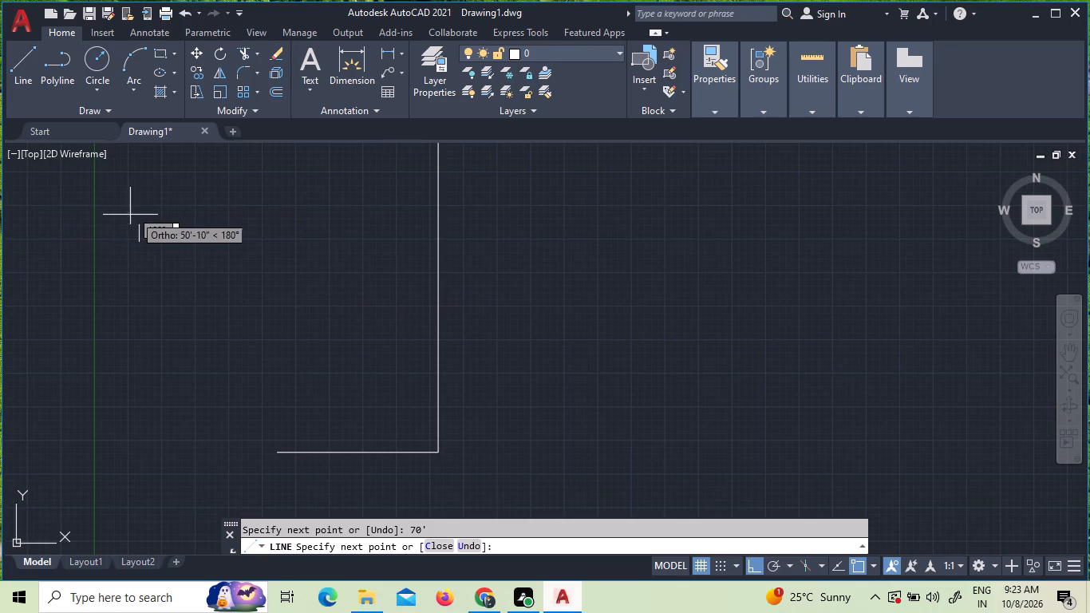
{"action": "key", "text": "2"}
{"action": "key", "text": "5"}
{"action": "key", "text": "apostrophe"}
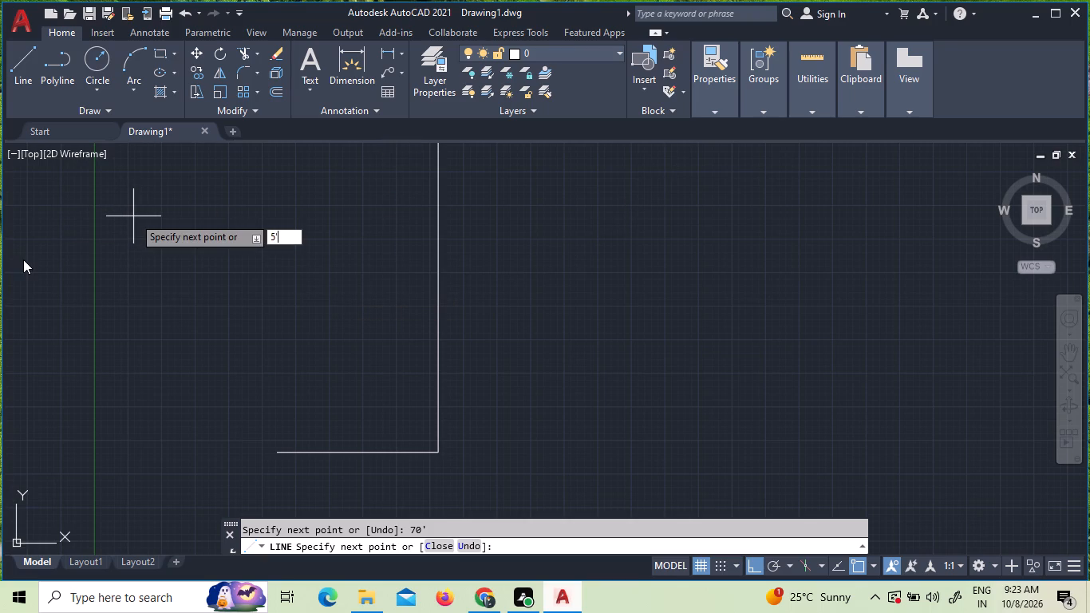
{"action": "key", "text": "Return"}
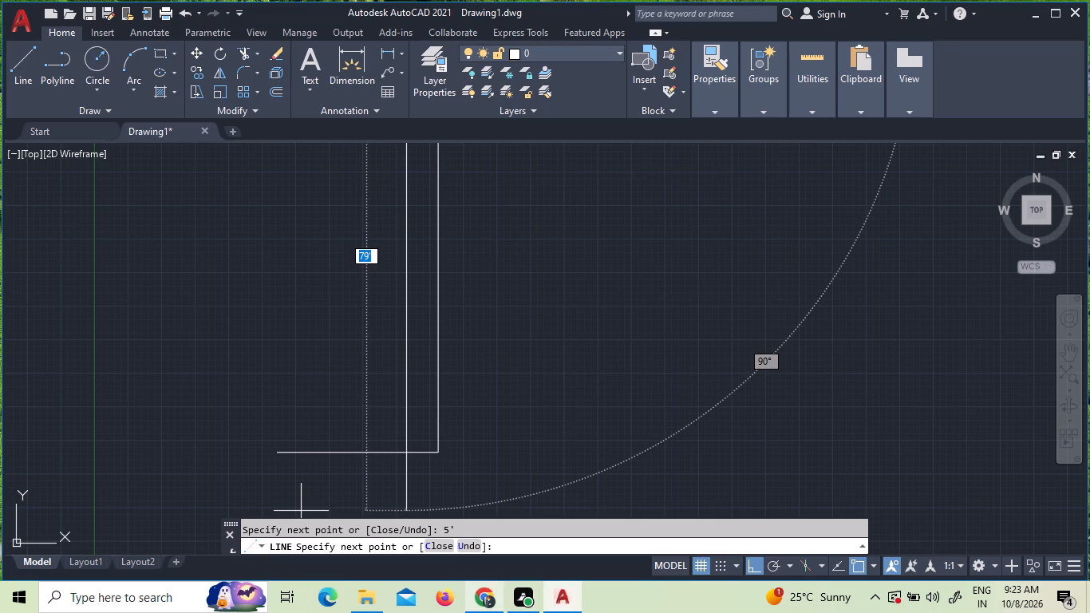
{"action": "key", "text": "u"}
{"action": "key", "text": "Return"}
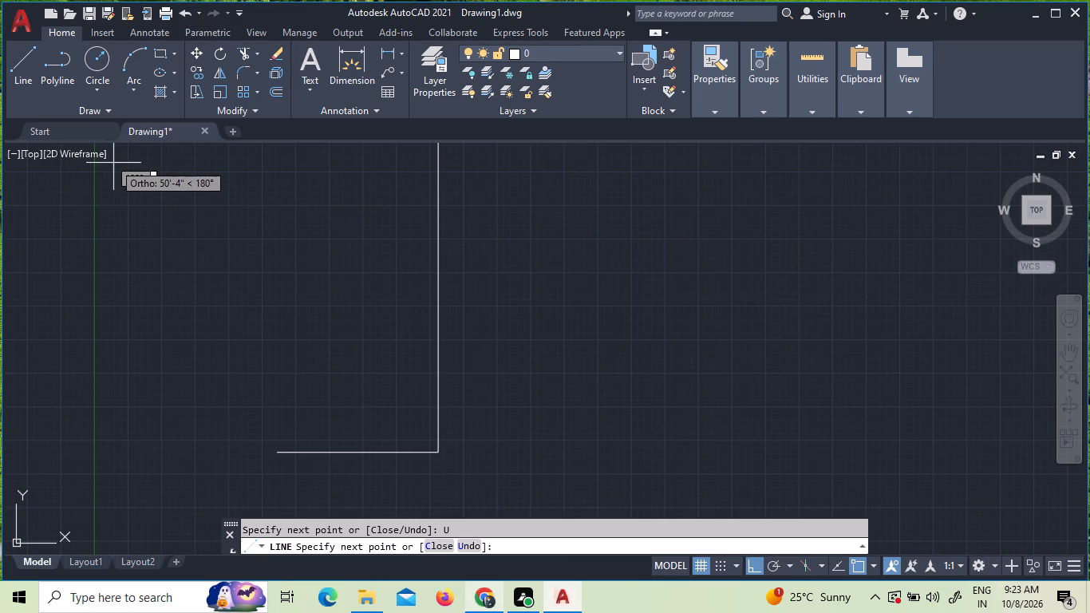
Draw the 25' top line leftward and close the outline back to its starting point.
{"action": "type", "text": "25"}
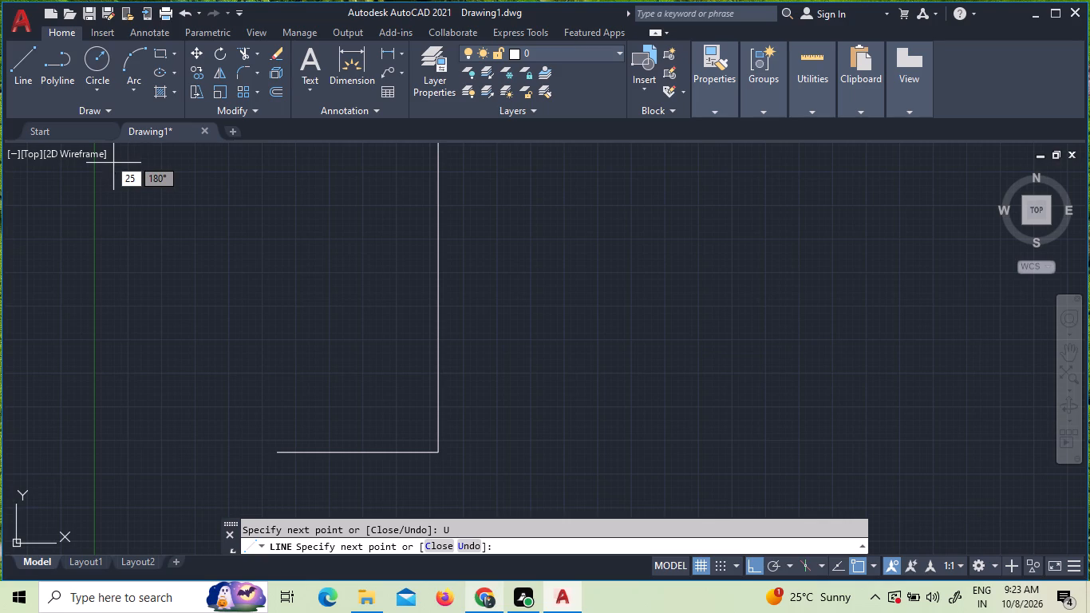
{"action": "key", "text": "apostrophe"}
{"action": "key", "text": "Return"}
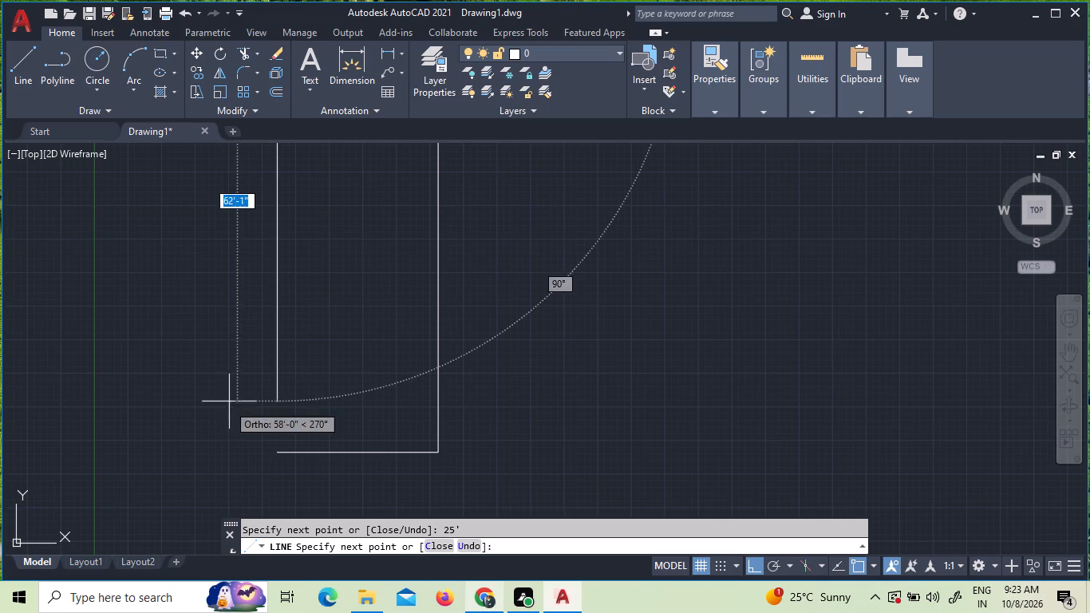
{"action": "type", "text": "C"}
{"action": "key", "text": "space"}
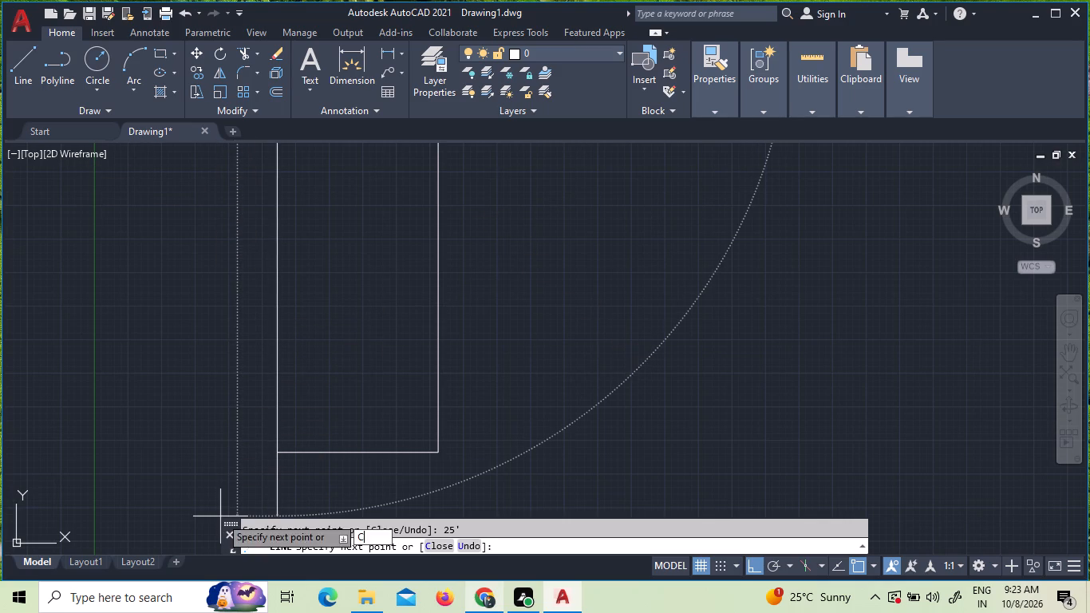
Offset the outline's left vertical line and top horizontal line 9" toward the inside.
{"action": "middle_click_drag", "start_coordinate": [306, 354], "coordinate": [296, 406]}
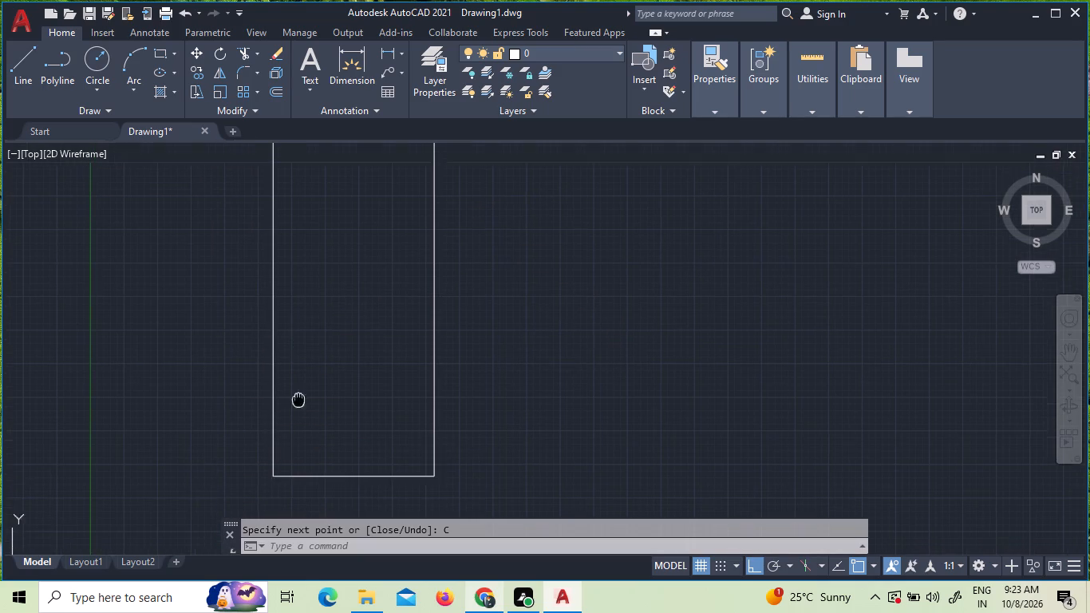
{"action": "middle_click_drag", "start_coordinate": [296, 406], "coordinate": [295, 429]}
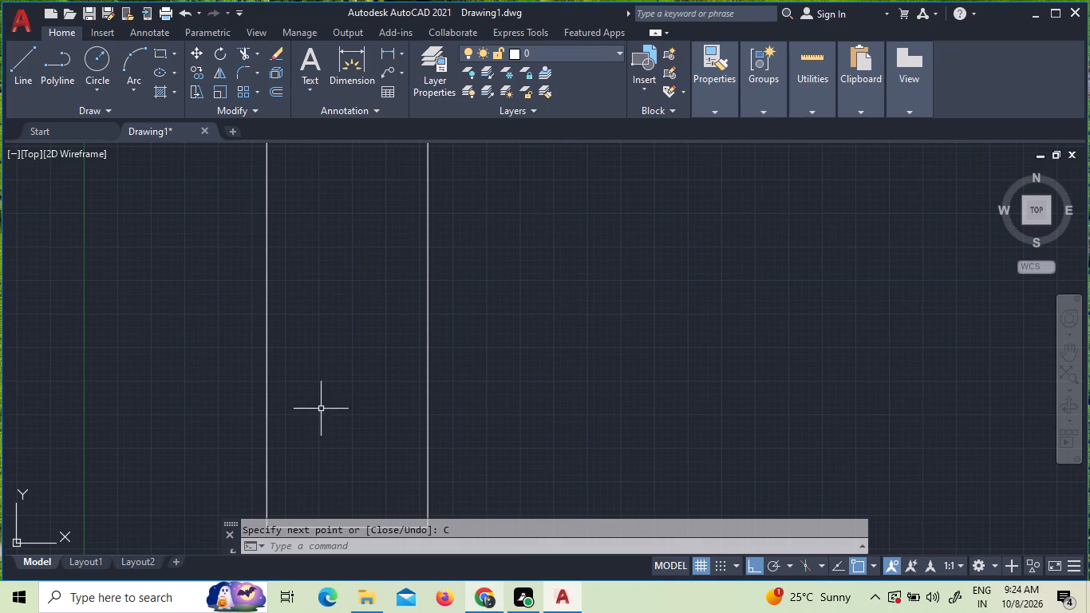
{"action": "middle_click_drag", "start_coordinate": [344, 371], "coordinate": [350, 296]}
{"action": "scroll", "coordinate": [350, 318], "scroll_direction": "down", "scroll_amount": 1}
{"action": "middle_click_drag", "start_coordinate": [350, 276], "coordinate": [342, 361]}
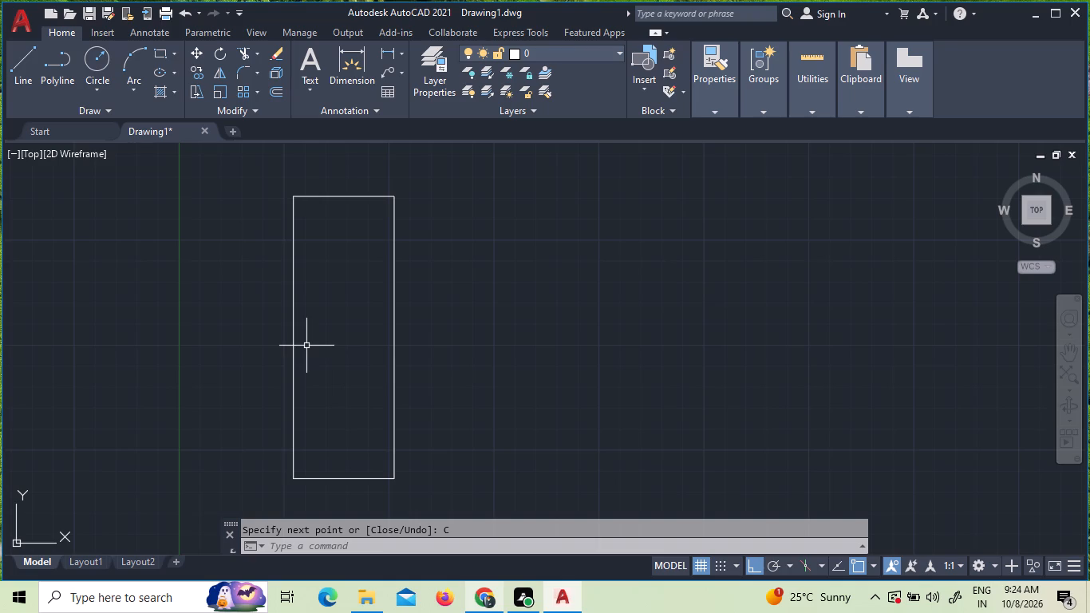
{"action": "left_click", "coordinate": [454, 491]}
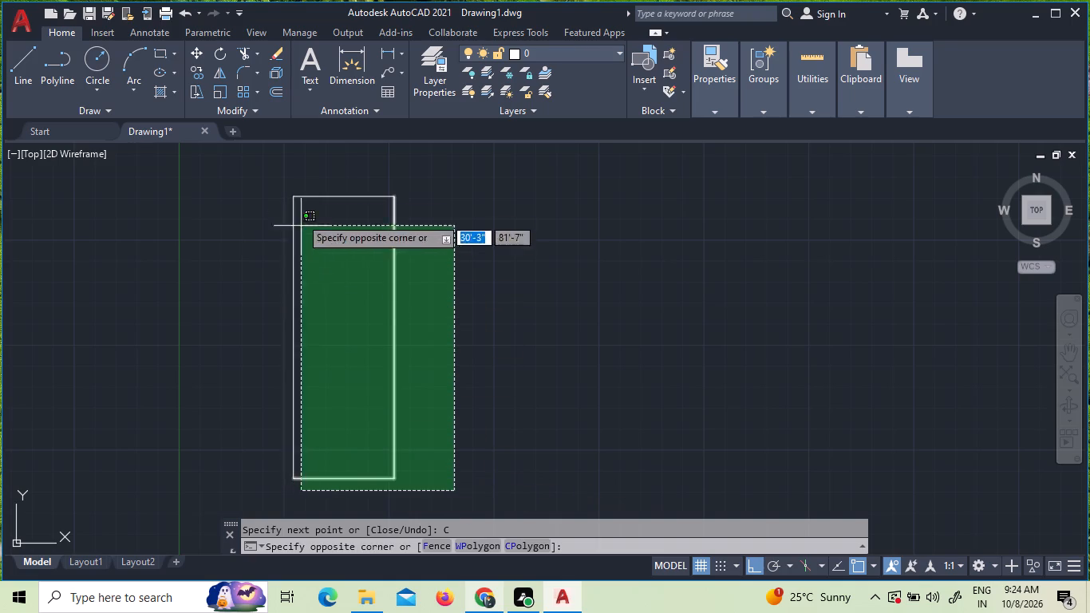
{"action": "left_click", "coordinate": [225, 159]}
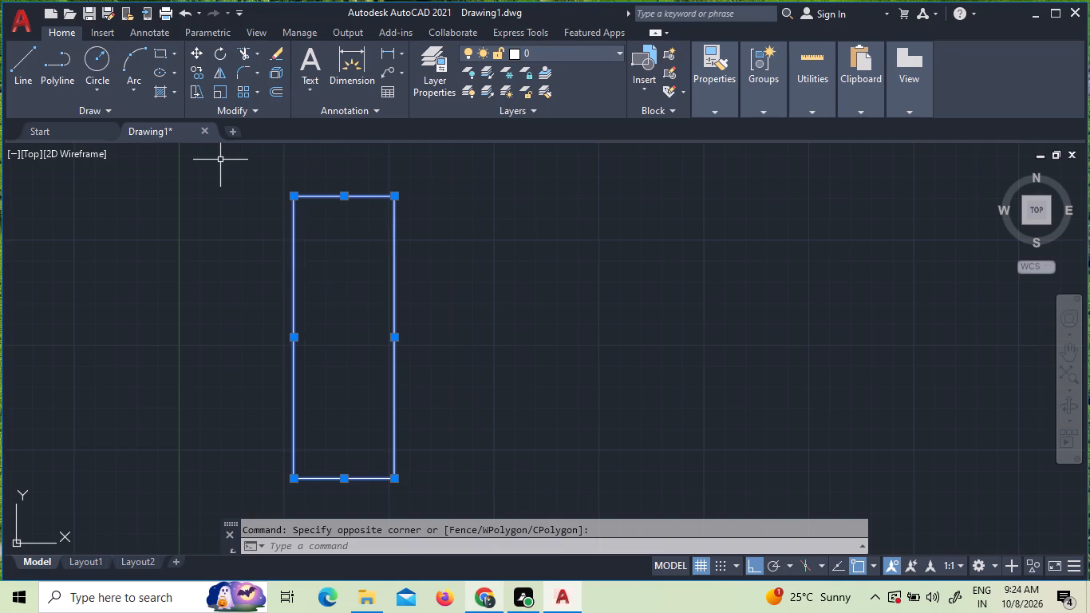
{"action": "key", "text": "o"}
{"action": "key", "text": "Return"}
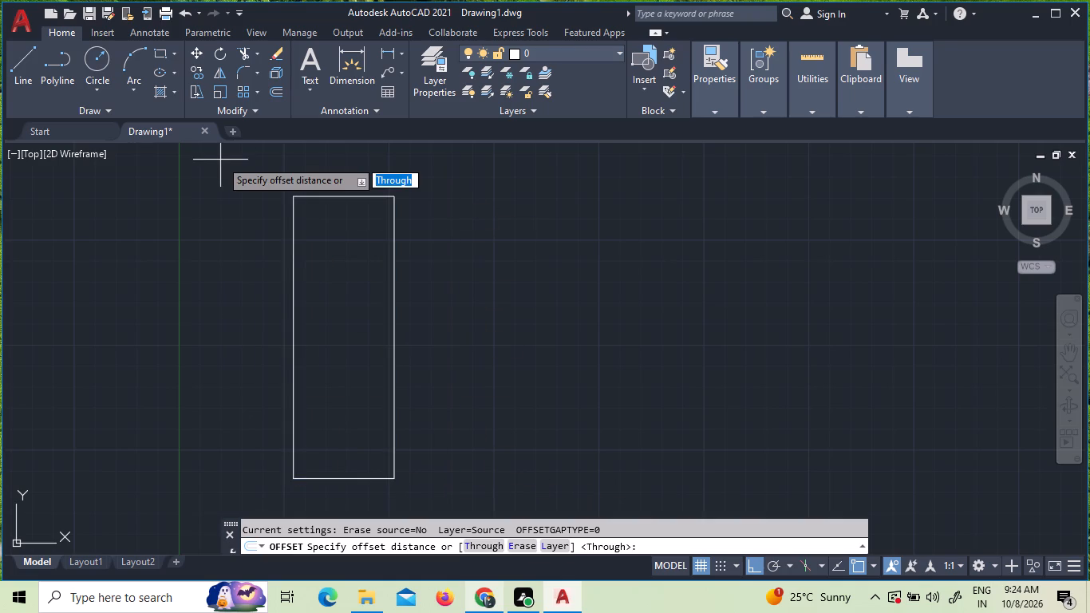
{"action": "key", "text": "9"}
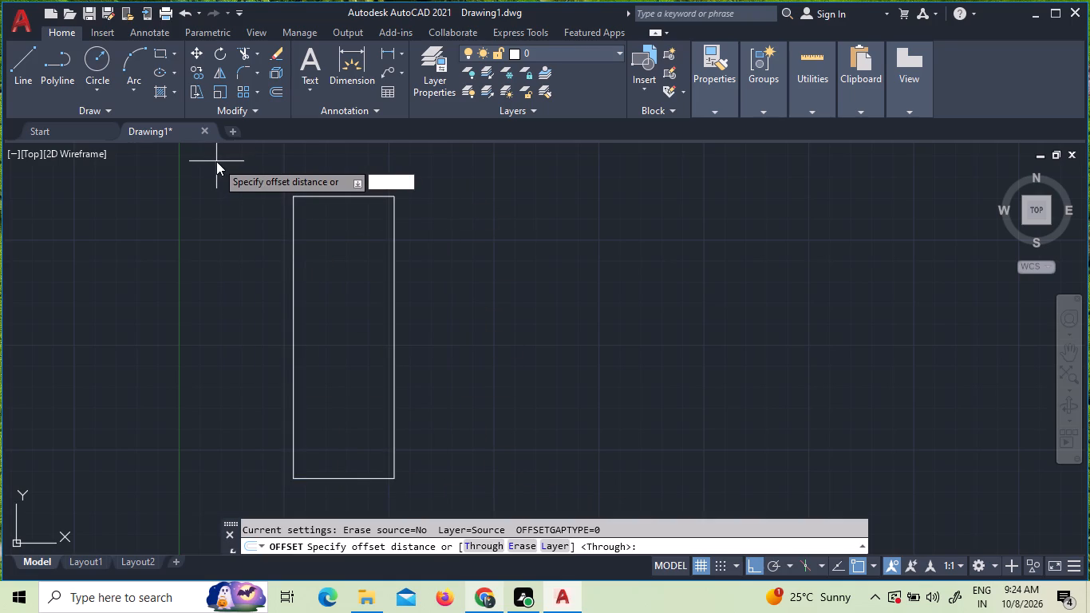
{"action": "key", "text": "shift+quotedbl"}
{"action": "key", "text": "Return"}
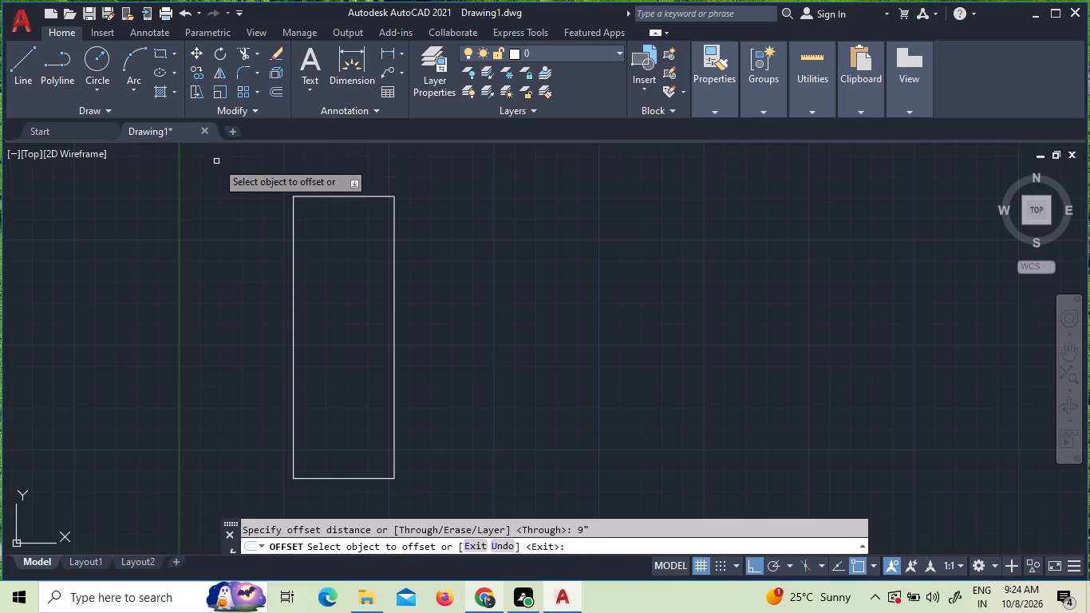
{"action": "left_click", "coordinate": [292, 216]}
{"action": "left_click", "coordinate": [306, 220]}
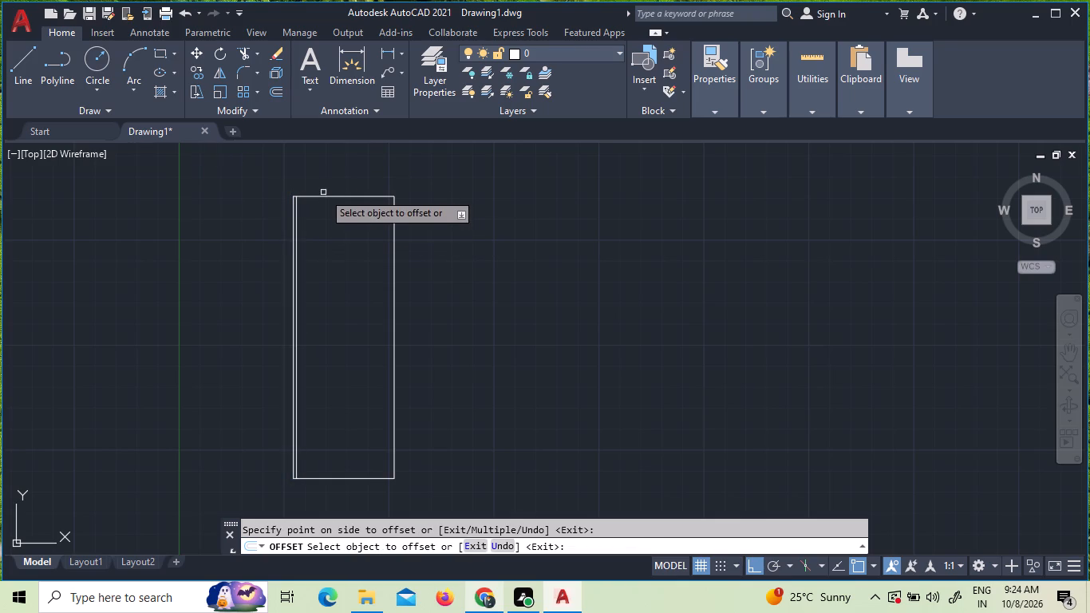
{"action": "left_click", "coordinate": [322, 198]}
{"action": "left_click", "coordinate": [318, 219]}
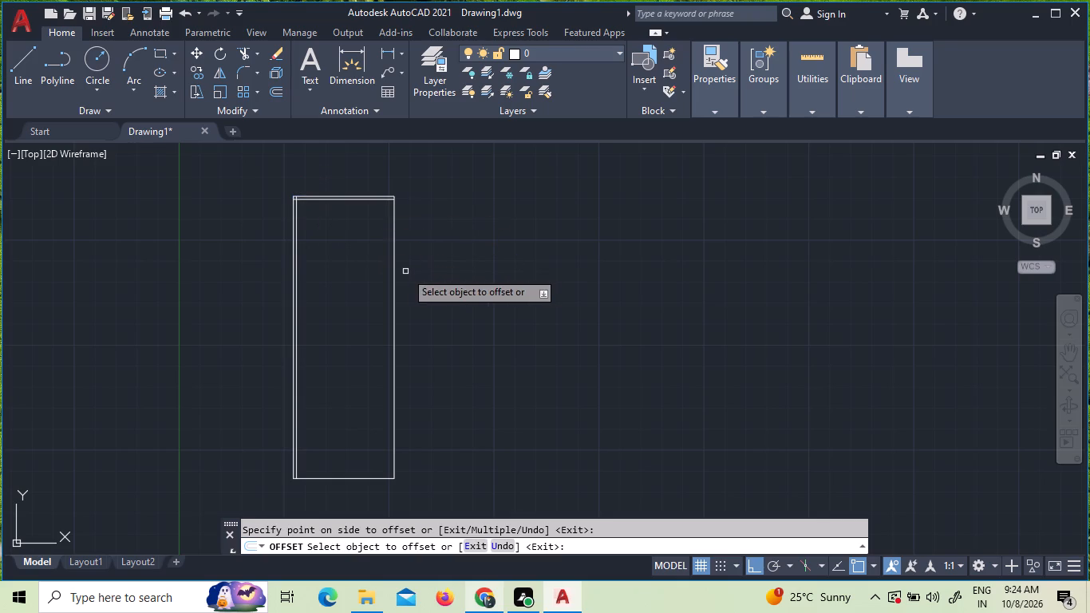
Offset the outline's right vertical line and bottom horizontal line inward by the same 9" and end Offset.
{"action": "left_click", "coordinate": [393, 275]}
{"action": "left_click", "coordinate": [376, 271]}
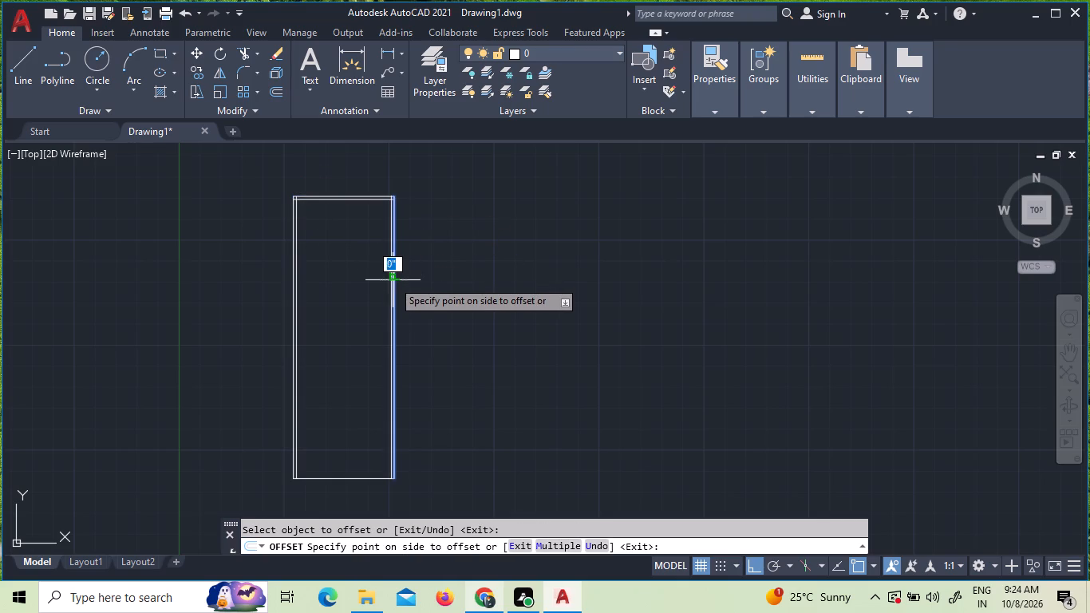
{"action": "left_click", "coordinate": [376, 278]}
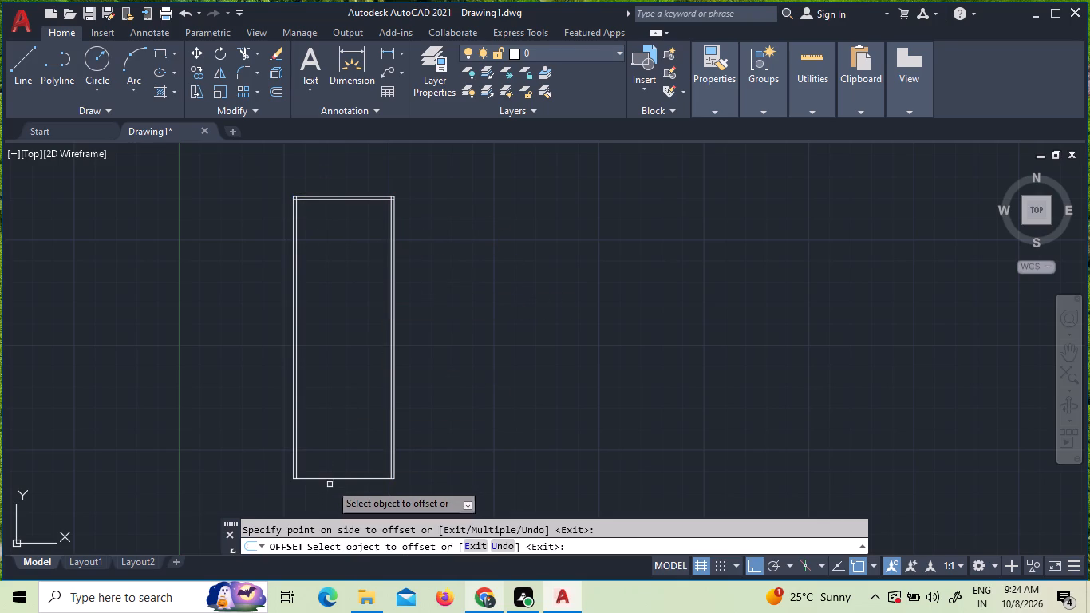
{"action": "left_click", "coordinate": [331, 478]}
{"action": "left_click", "coordinate": [330, 439]}
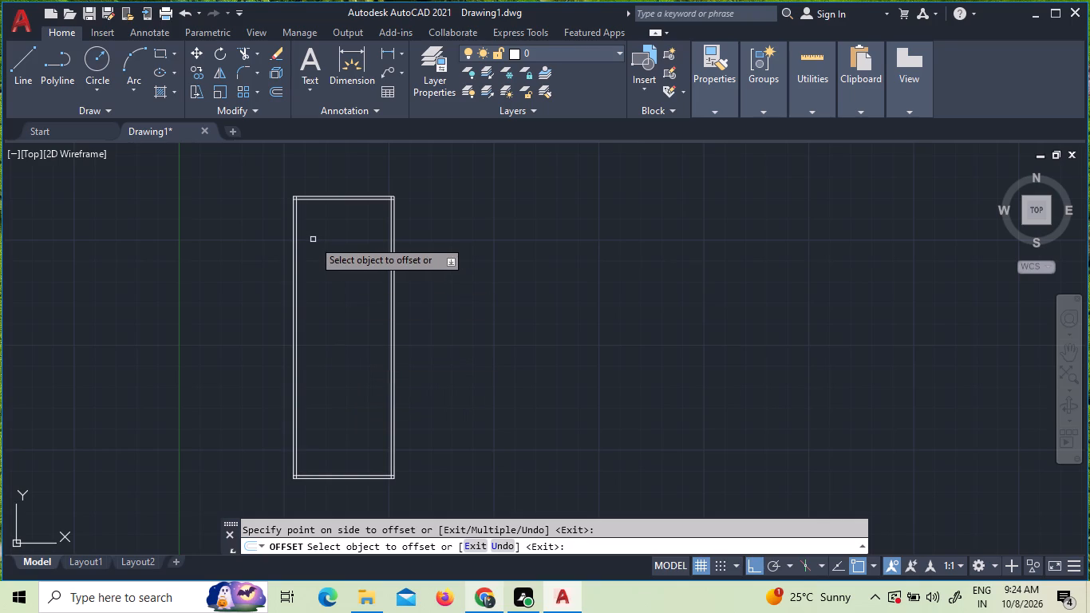
{"action": "key", "text": "Escape"}
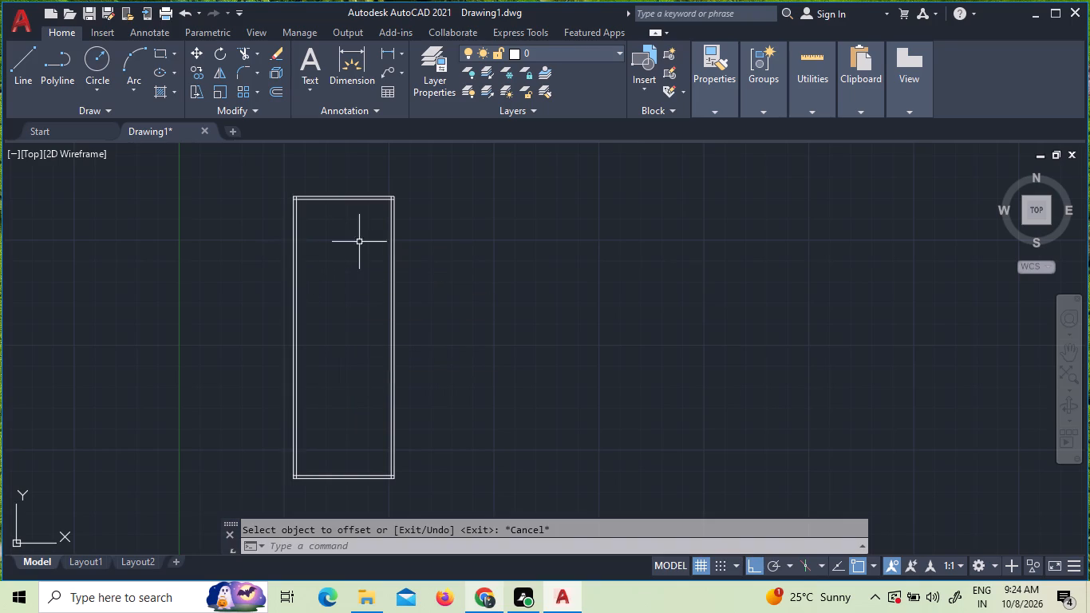
Select all the wall lines and trim the overlapping inner line ends at the plan's bottom-left and bottom-right corners.
{"action": "scroll", "coordinate": [367, 260], "scroll_direction": "up", "scroll_amount": 2}
{"action": "scroll", "coordinate": [359, 265], "scroll_direction": "down", "scroll_amount": 1}
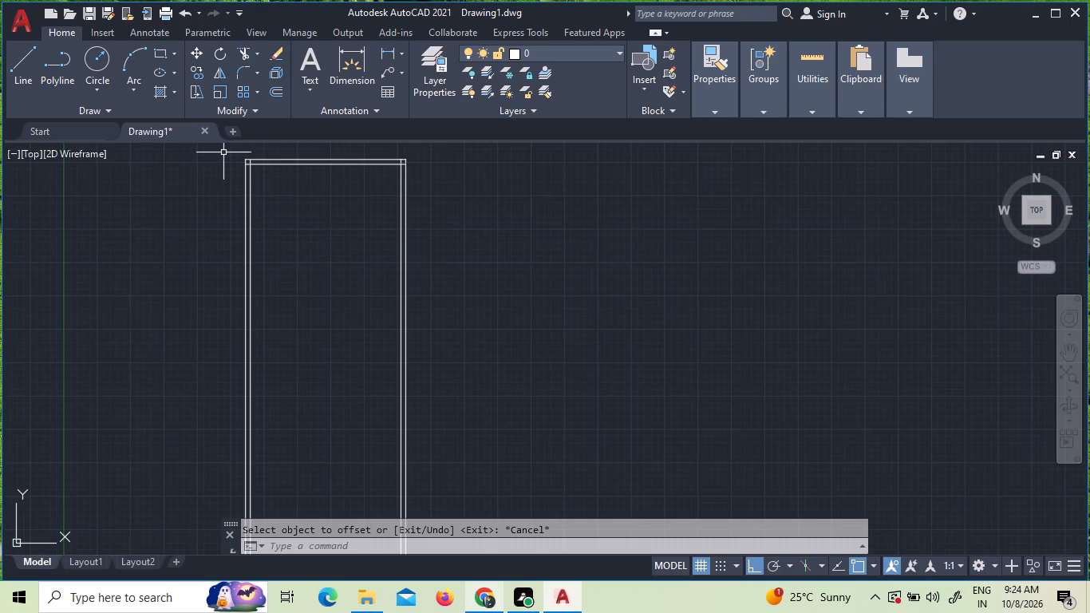
{"action": "left_click_drag", "start_coordinate": [223, 152], "coordinate": [227, 166]}
{"action": "scroll", "coordinate": [438, 508], "scroll_direction": "down", "scroll_amount": 3}
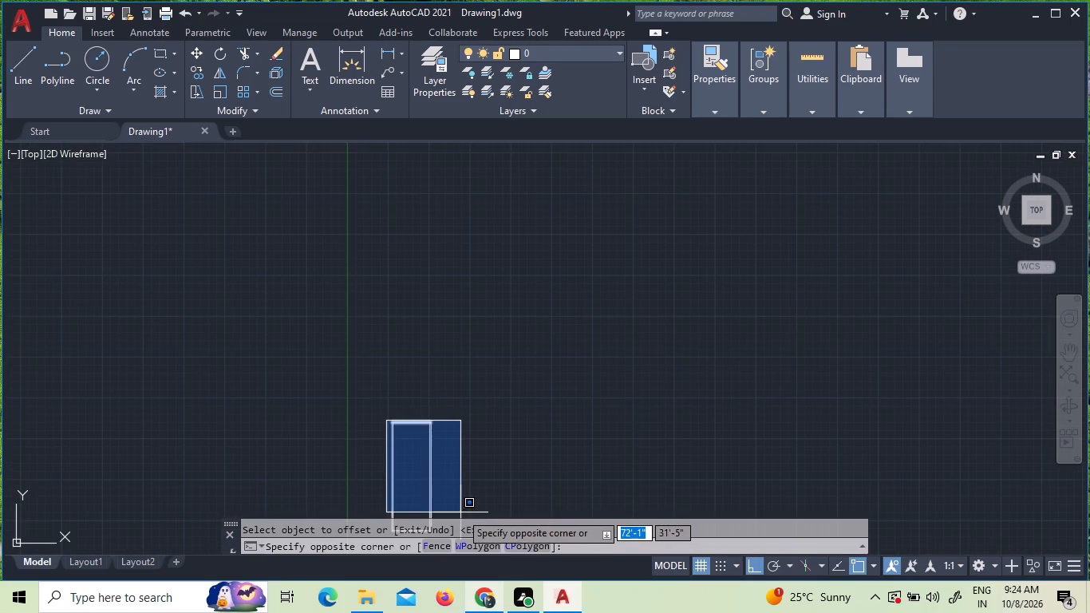
{"action": "middle_click_drag", "start_coordinate": [468, 511], "coordinate": [469, 393]}
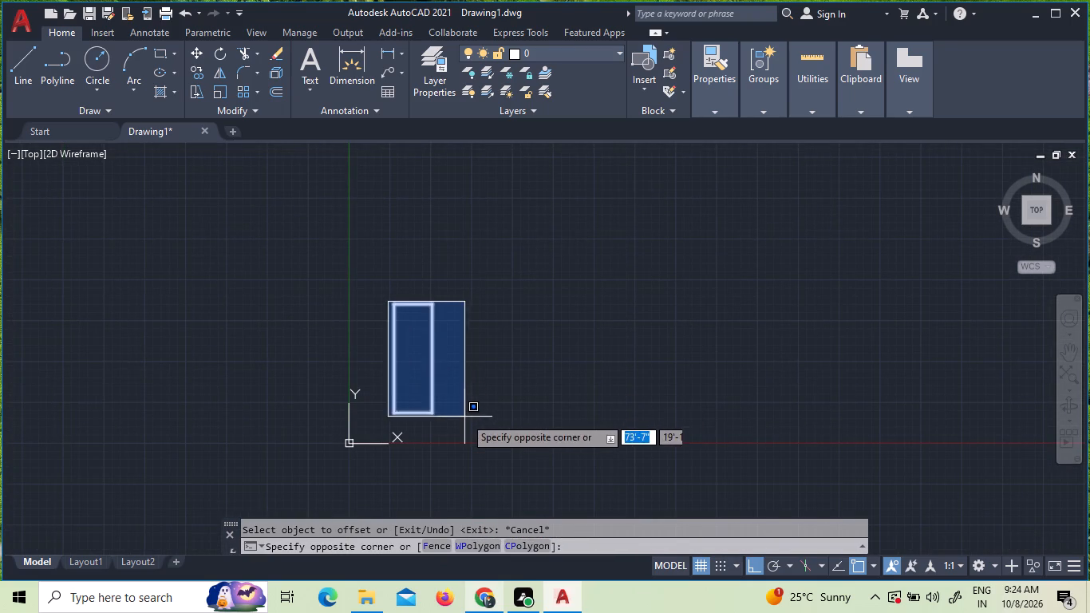
{"action": "left_click", "coordinate": [462, 425]}
{"action": "key", "text": "t"}
{"action": "key", "text": "r"}
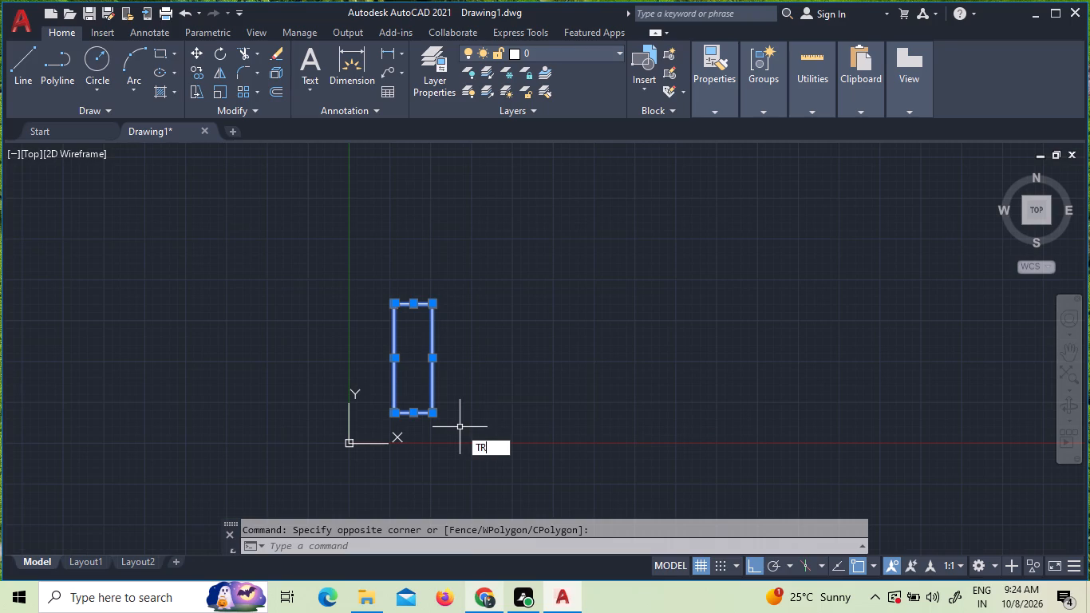
{"action": "key", "text": "space"}
{"action": "key", "text": "space"}
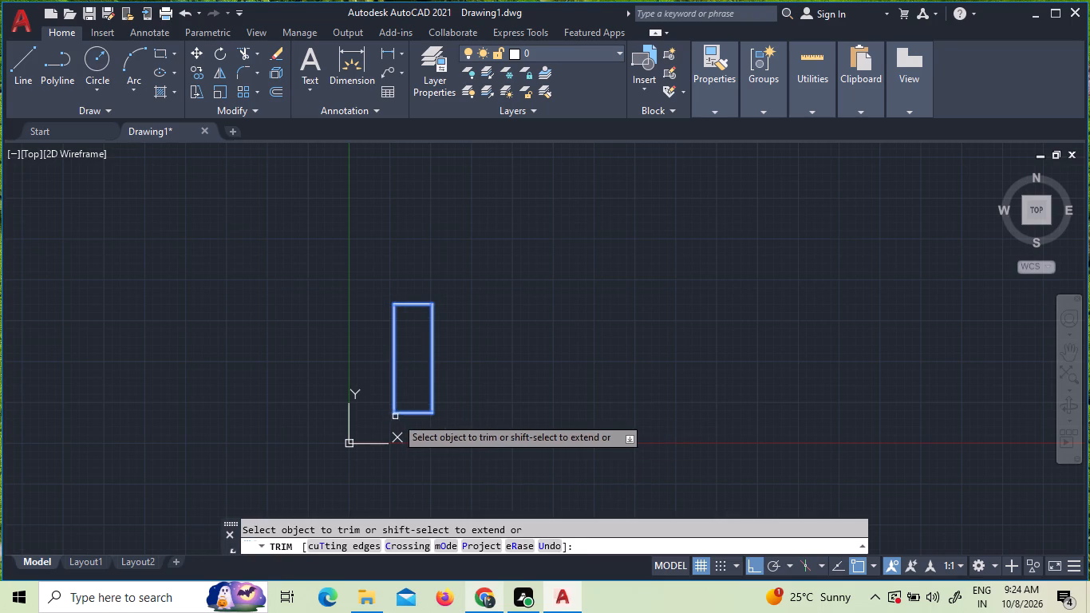
{"action": "scroll", "coordinate": [409, 412], "scroll_direction": "up", "scroll_amount": 4}
{"action": "scroll", "coordinate": [307, 427], "scroll_direction": "up", "scroll_amount": 3}
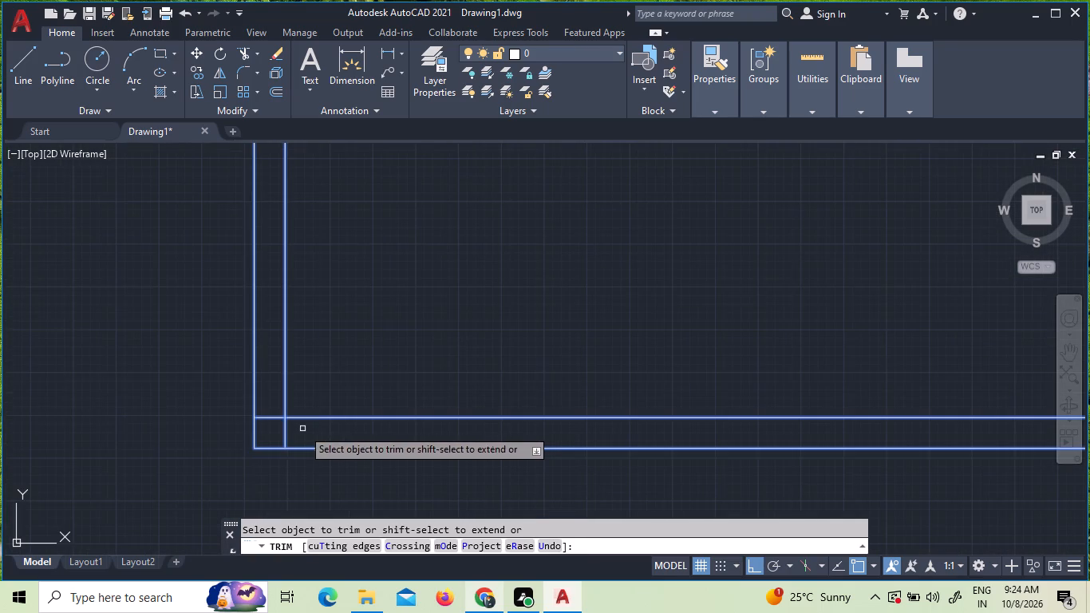
{"action": "left_click_drag", "start_coordinate": [270, 406], "coordinate": [303, 437]}
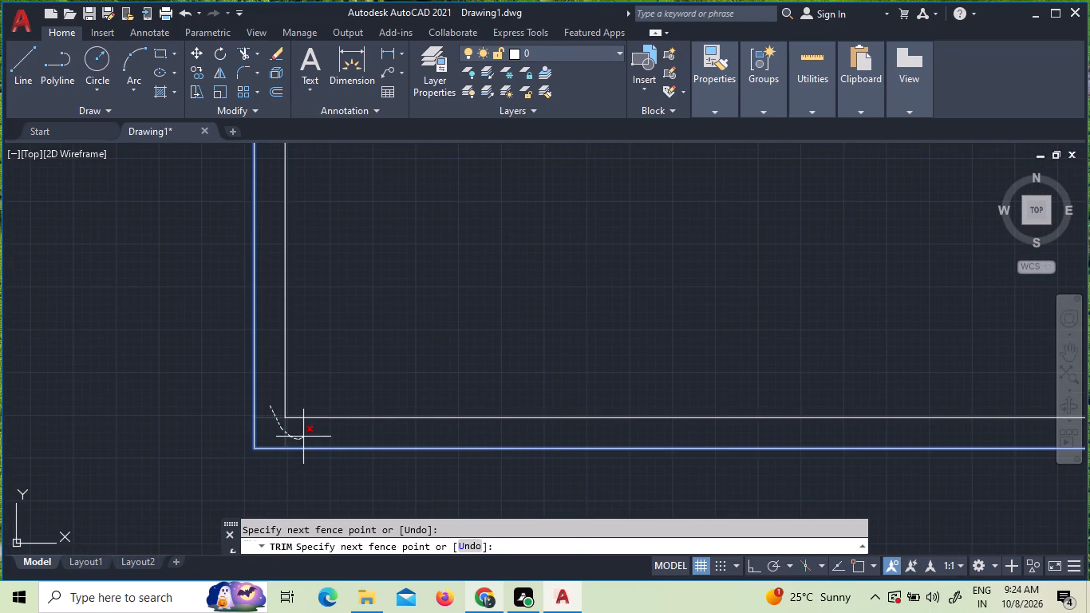
{"action": "left_click_drag", "start_coordinate": [303, 437], "coordinate": [303, 433]}
{"action": "scroll", "coordinate": [342, 437], "scroll_direction": "down", "scroll_amount": 3}
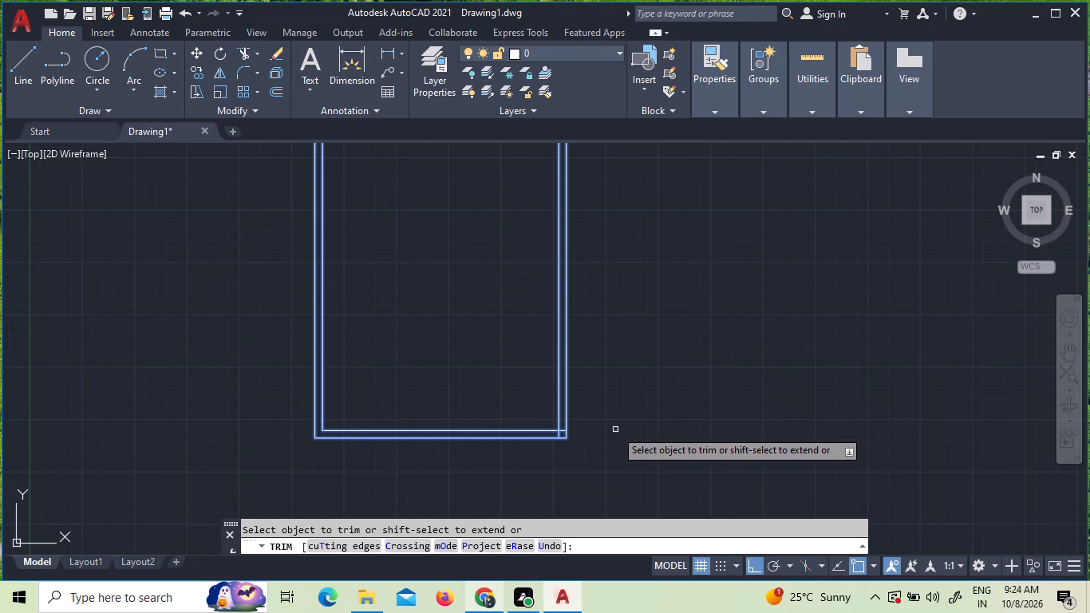
{"action": "scroll", "coordinate": [568, 433], "scroll_direction": "up", "scroll_amount": 3}
{"action": "left_click_drag", "start_coordinate": [545, 417], "coordinate": [506, 437]}
Trim the overlapping inner line ends at the plan's top-right and top-left corners, and end Trim.
{"action": "scroll", "coordinate": [538, 488], "scroll_direction": "down", "scroll_amount": 5}
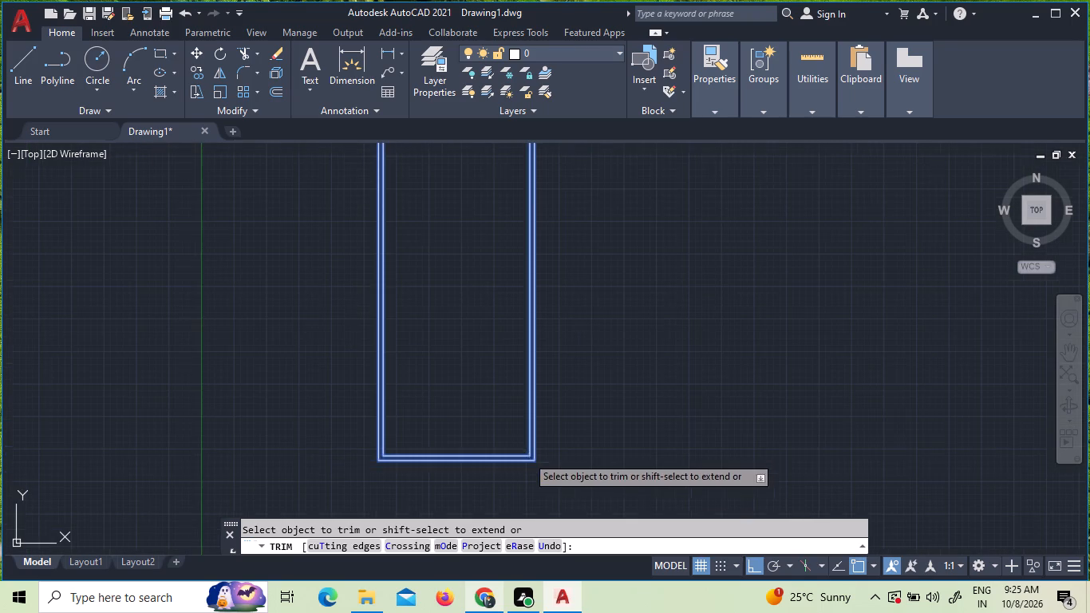
{"action": "scroll", "coordinate": [511, 307], "scroll_direction": "down", "scroll_amount": 3}
{"action": "scroll", "coordinate": [525, 239], "scroll_direction": "up", "scroll_amount": 2}
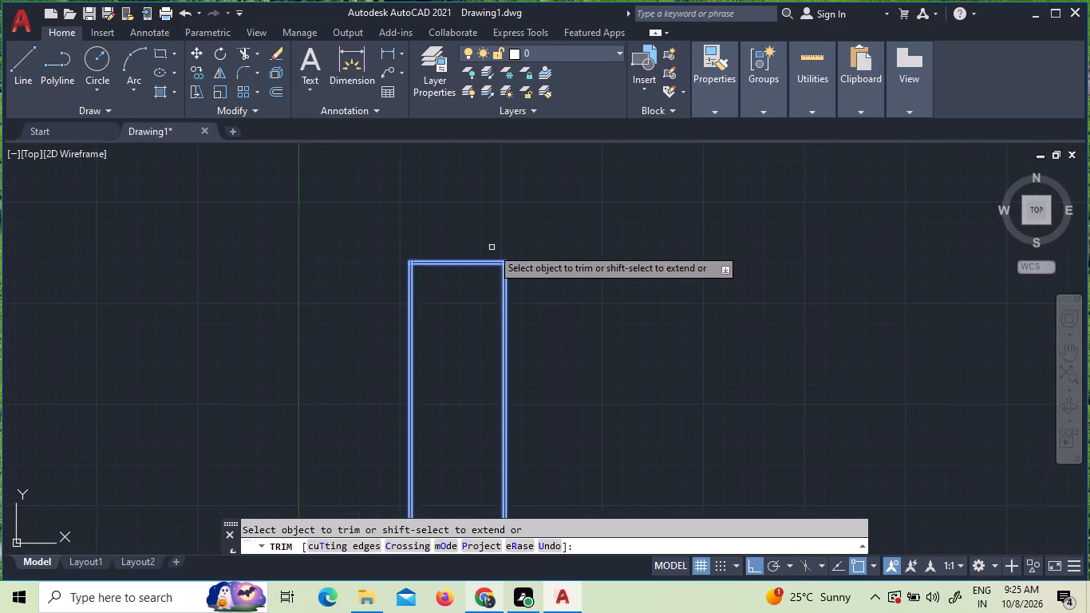
{"action": "scroll", "coordinate": [492, 247], "scroll_direction": "up", "scroll_amount": 4}
{"action": "scroll", "coordinate": [539, 321], "scroll_direction": "up", "scroll_amount": 3}
{"action": "left_click_drag", "start_coordinate": [537, 368], "coordinate": [553, 374]}
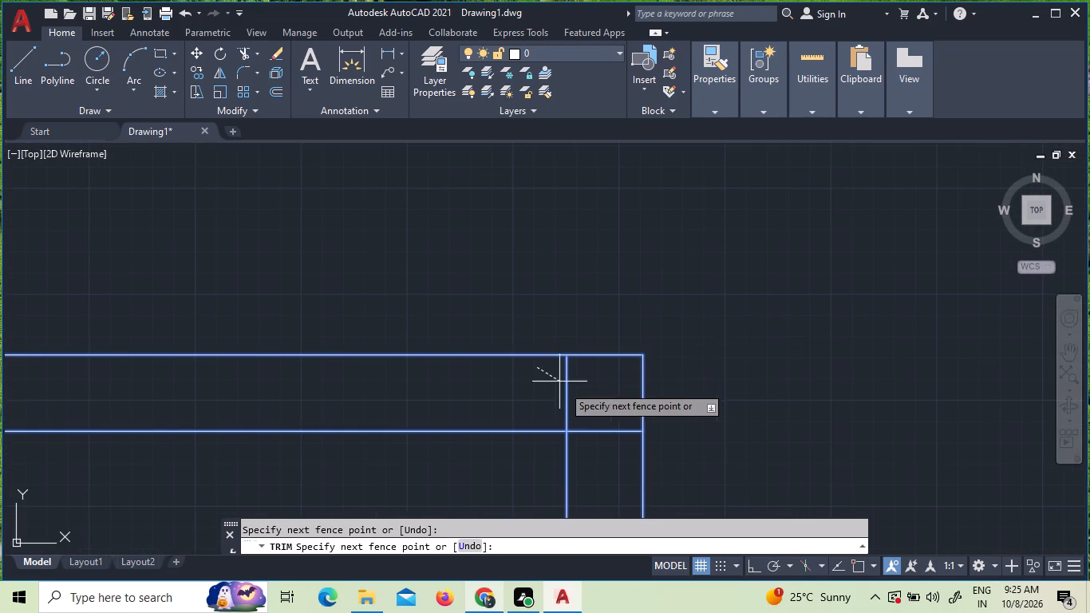
{"action": "left_click", "coordinate": [604, 454]}
{"action": "scroll", "coordinate": [594, 426], "scroll_direction": "down", "scroll_amount": 3}
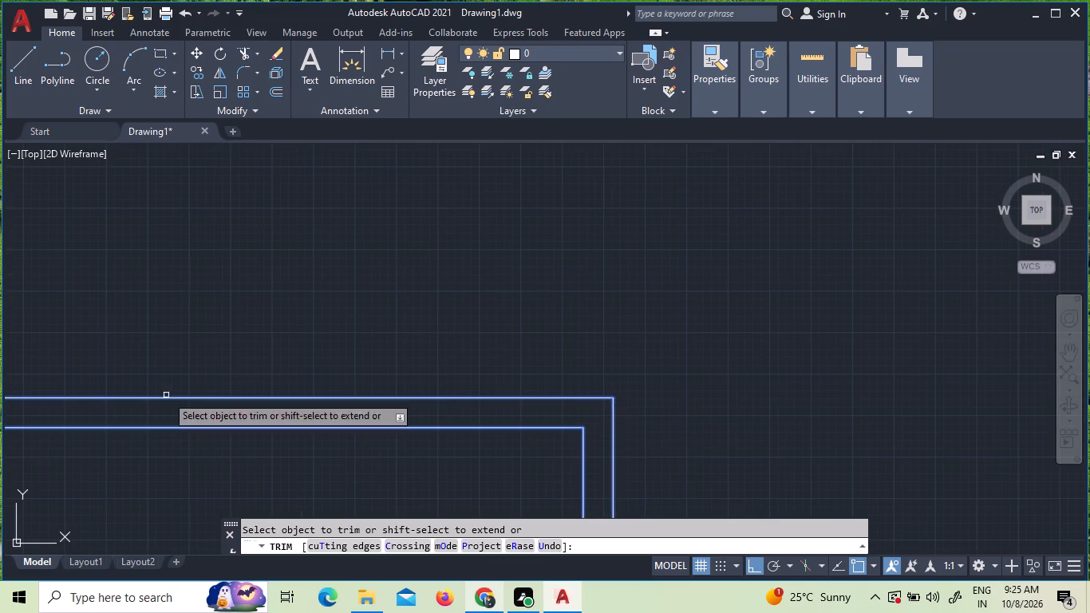
{"action": "middle_click_drag", "start_coordinate": [158, 365], "coordinate": [804, 366]}
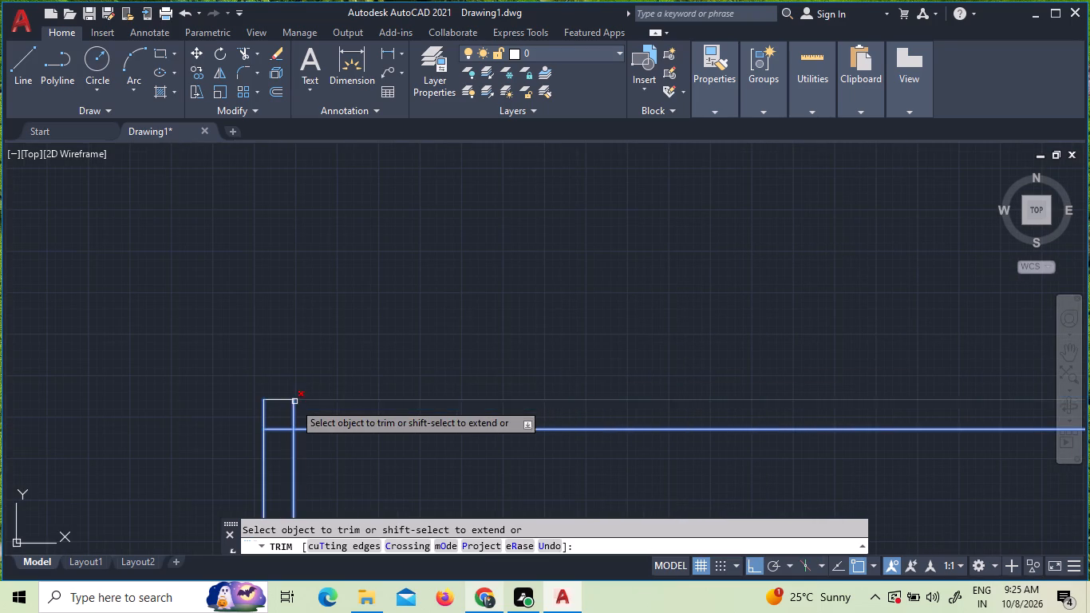
{"action": "left_click_drag", "start_coordinate": [316, 419], "coordinate": [277, 436]}
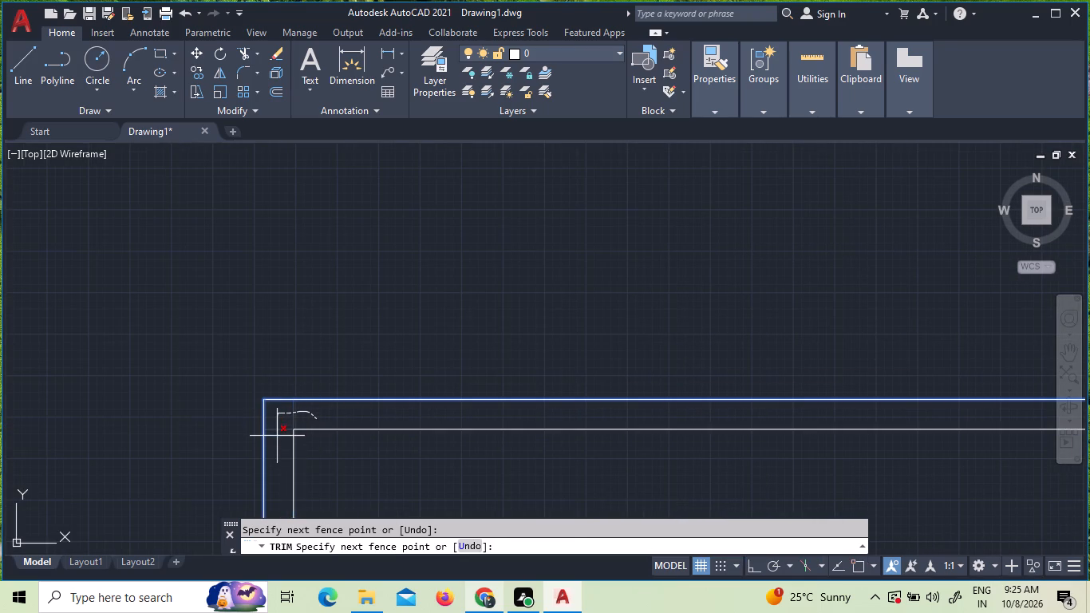
{"action": "left_click_drag", "start_coordinate": [277, 436], "coordinate": [278, 437]}
{"action": "key", "text": "Escape"}
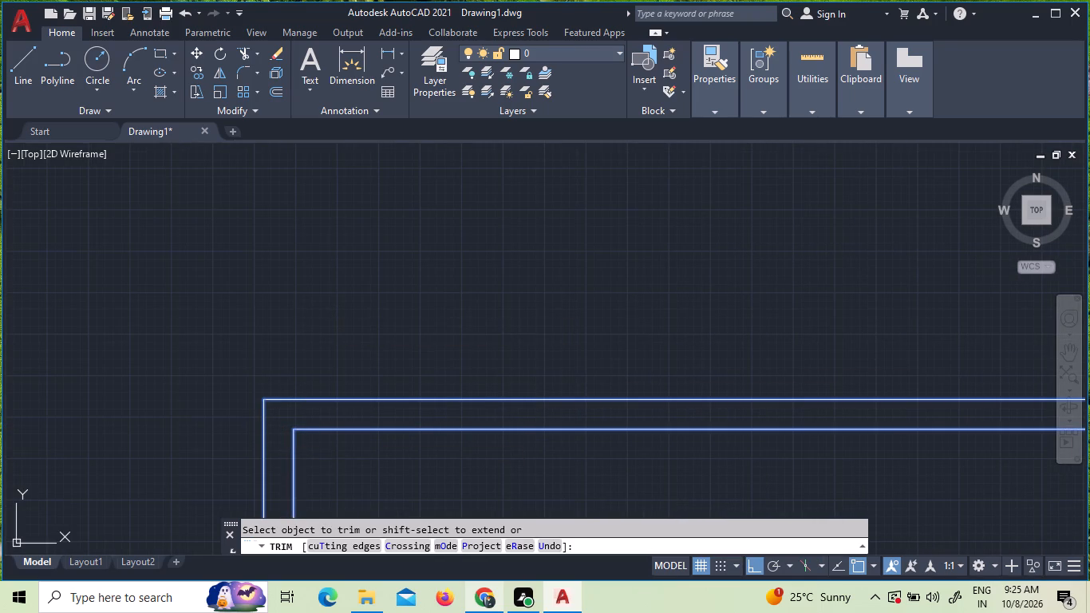
Offset the inner line of the plan's top wall 3' downward into the interior and end Offset.
{"action": "scroll", "coordinate": [326, 310], "scroll_direction": "down", "scroll_amount": 5}
{"action": "scroll", "coordinate": [405, 341], "scroll_direction": "up", "scroll_amount": 4}
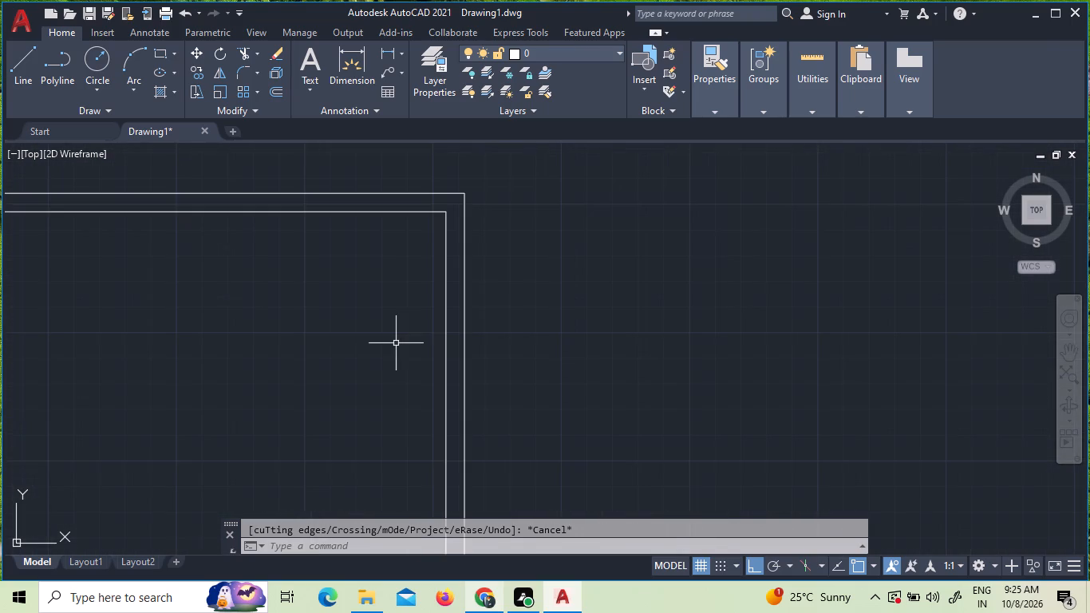
{"action": "scroll", "coordinate": [395, 344], "scroll_direction": "down", "scroll_amount": 6}
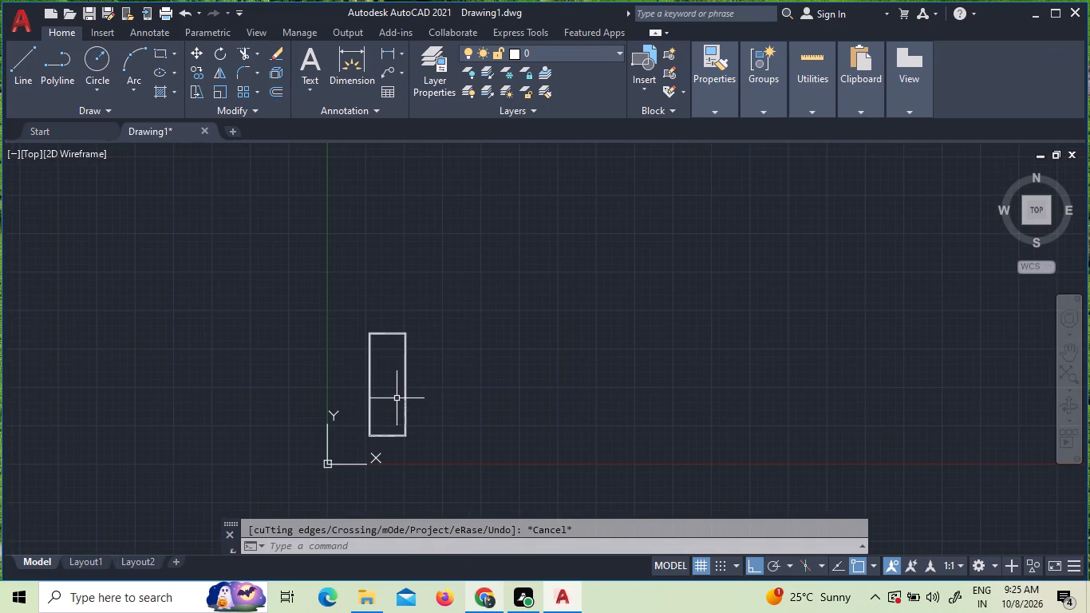
{"action": "scroll", "coordinate": [394, 397], "scroll_direction": "up", "scroll_amount": 2}
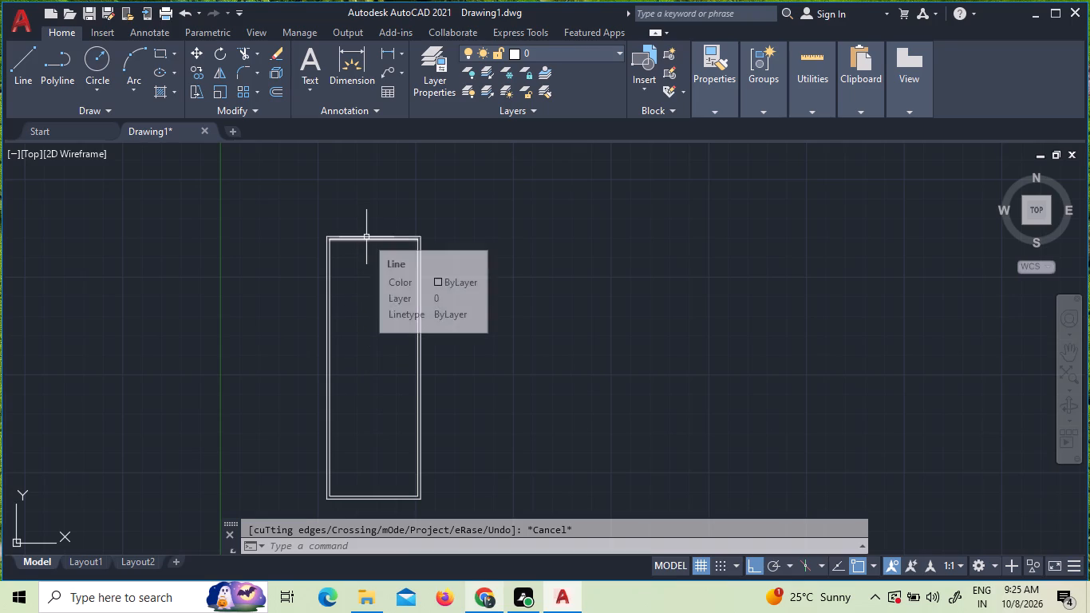
{"action": "scroll", "coordinate": [366, 237], "scroll_direction": "up", "scroll_amount": 4}
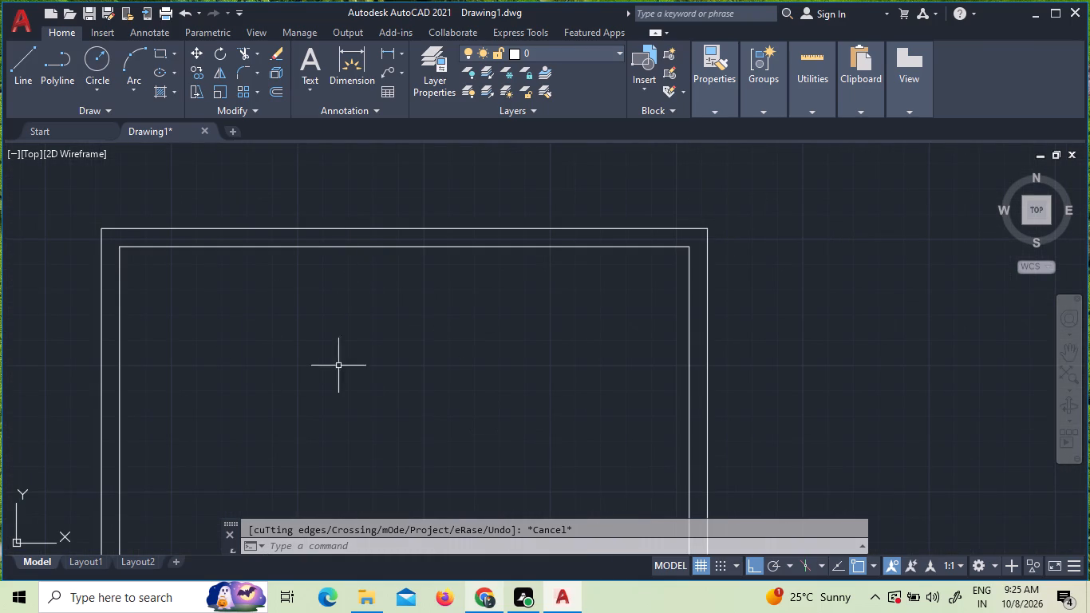
{"action": "key", "text": "o"}
{"action": "key", "text": "Return"}
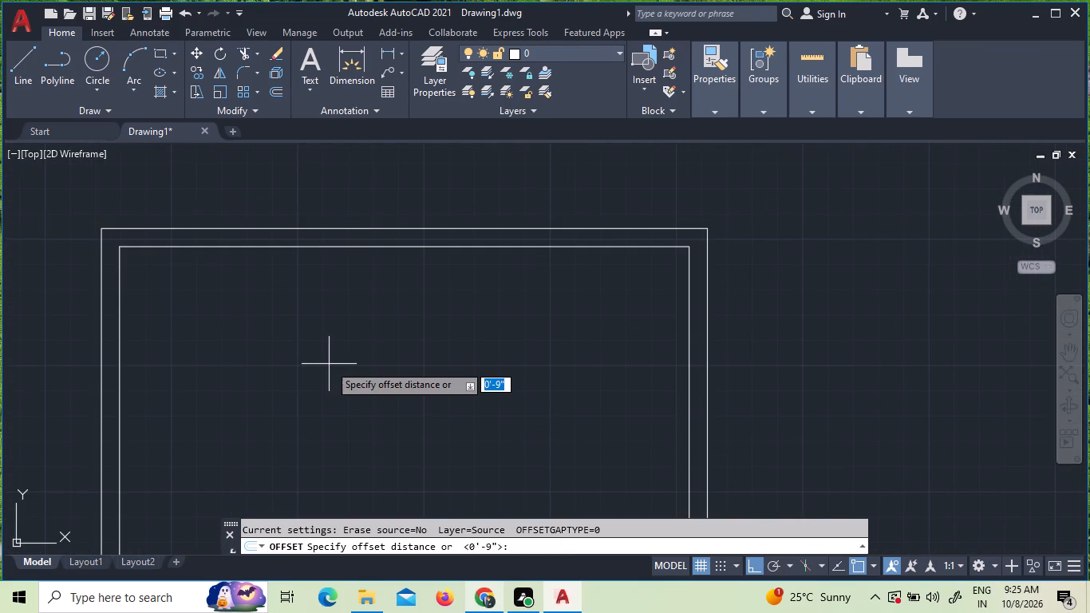
{"action": "left_click", "coordinate": [405, 246]}
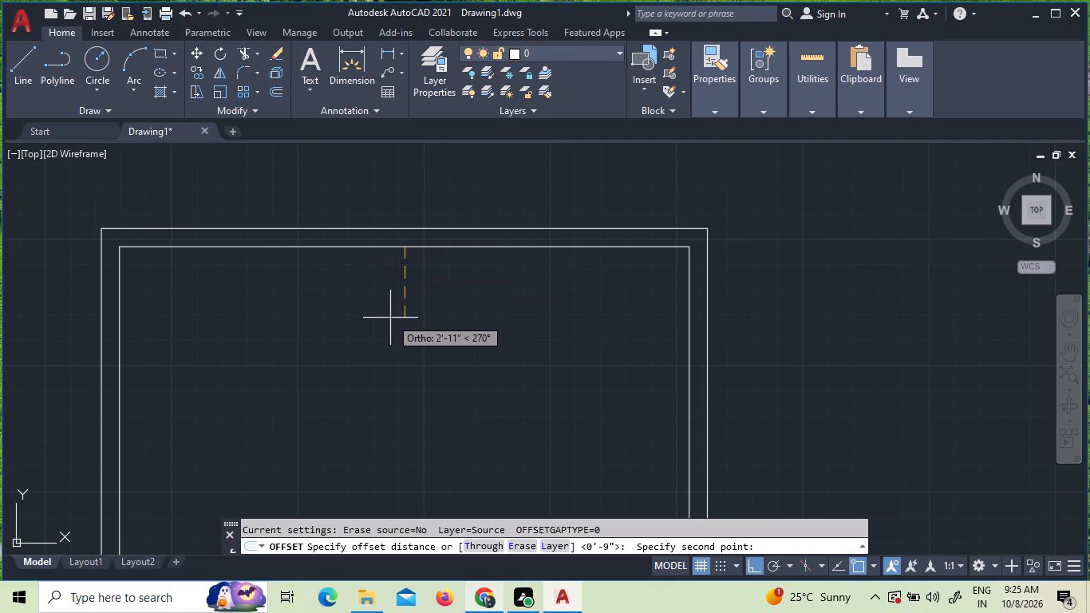
{"action": "key", "text": "3"}
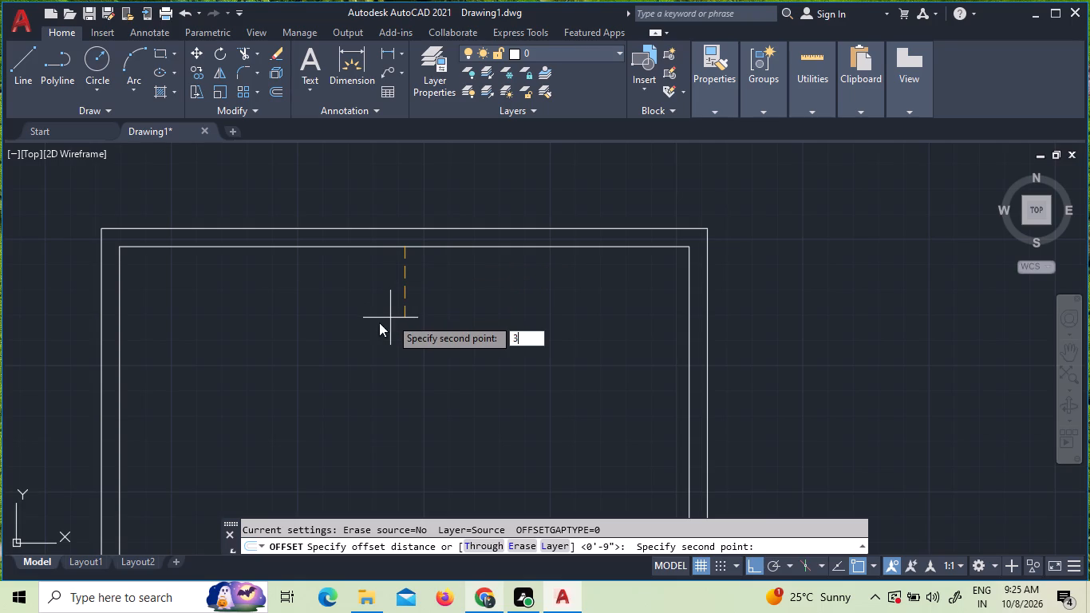
{"action": "key", "text": "apostrophe"}
{"action": "key", "text": "Return"}
{"action": "left_click", "coordinate": [395, 247]}
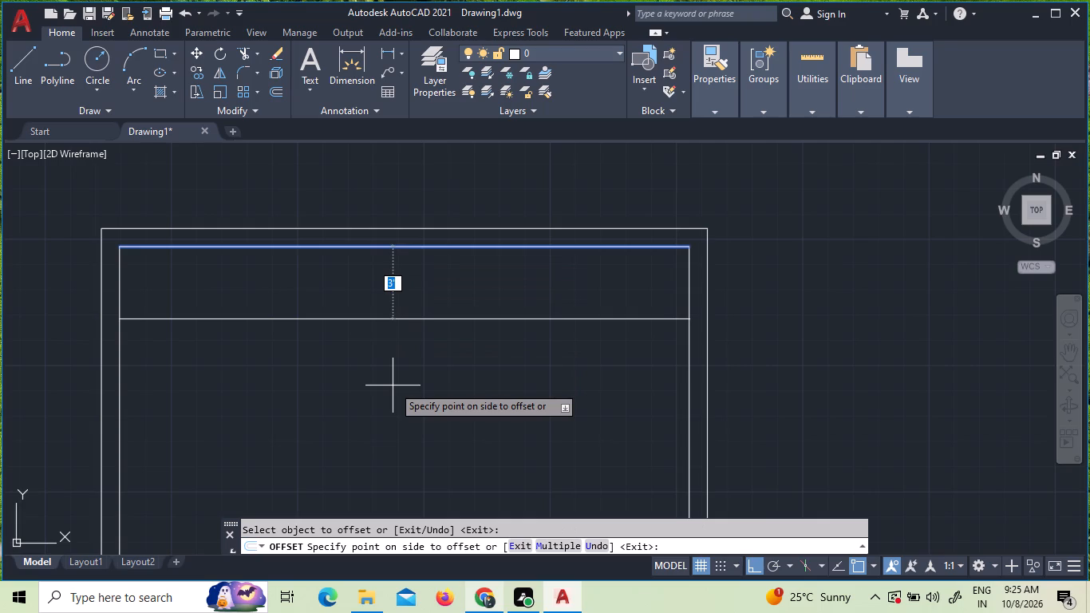
{"action": "left_click", "coordinate": [393, 386]}
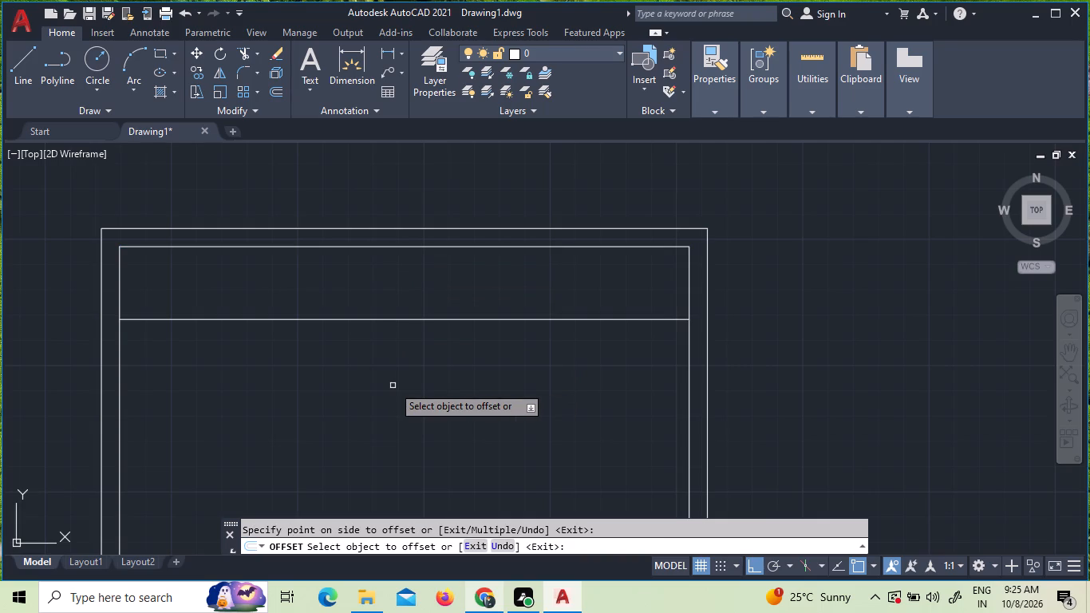
{"action": "key", "text": "Escape"}
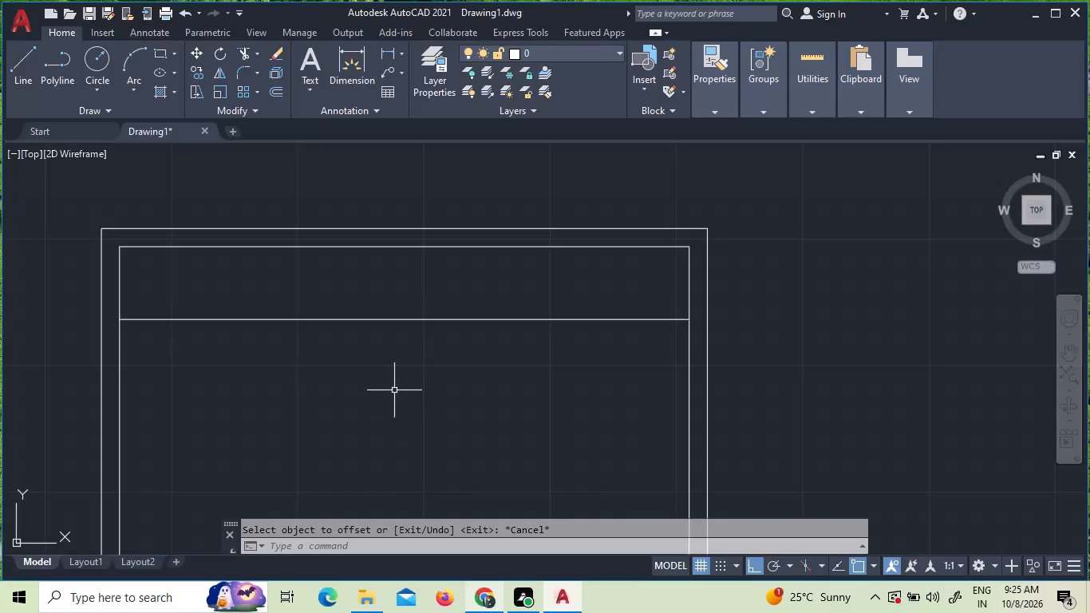
Offset the new horizontal interior line 9" downward to give the partition wall its thickness, and end Offset.
{"action": "left_click", "coordinate": [398, 320]}
{"action": "key", "text": "o"}
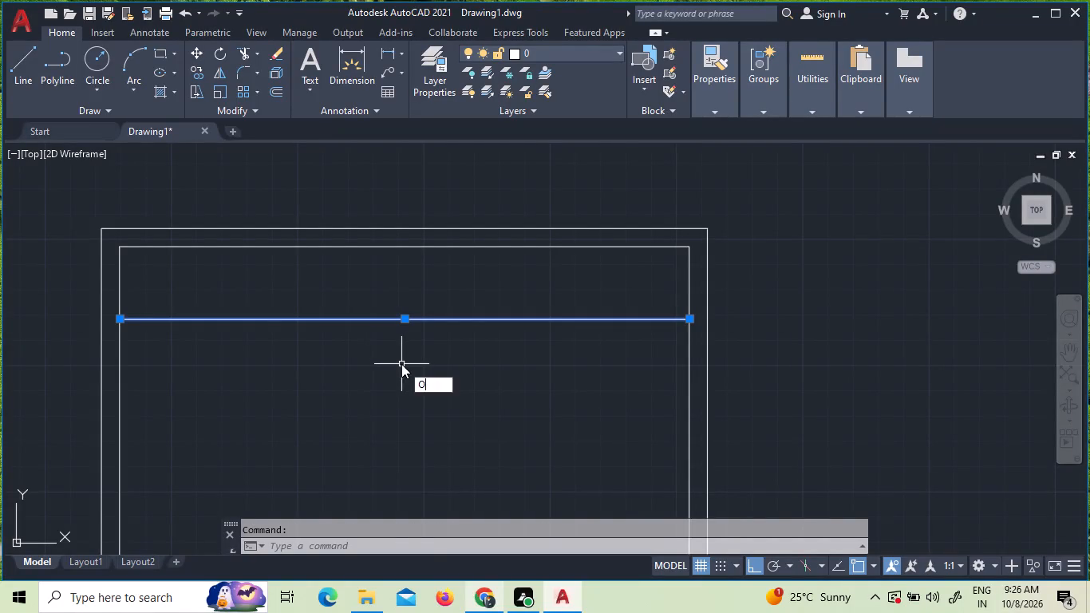
{"action": "key", "text": "Return"}
{"action": "key", "text": "5"}
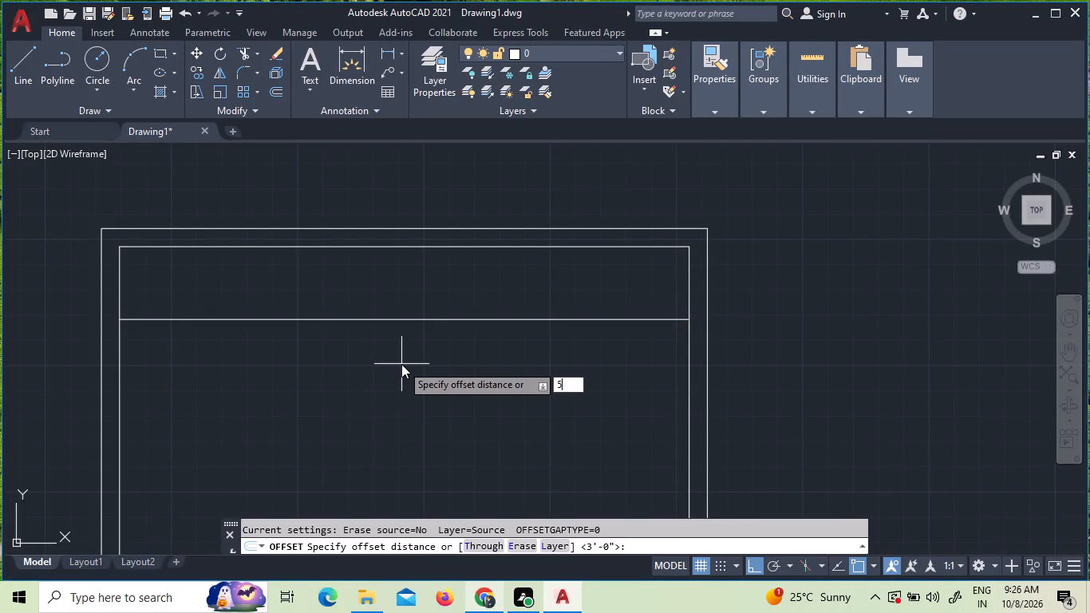
{"action": "key", "text": "9"}
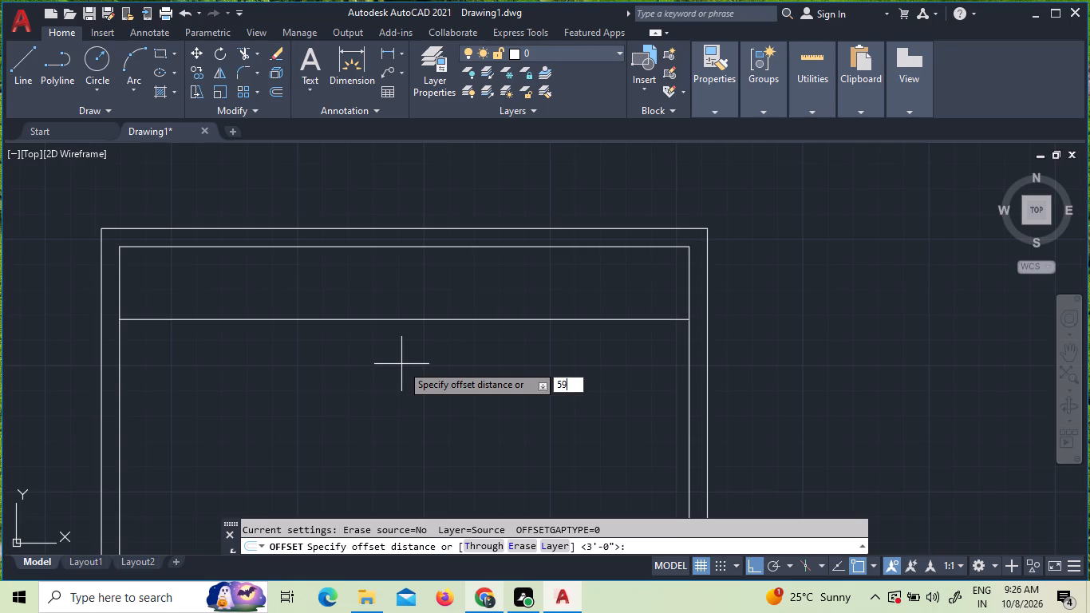
{"action": "key", "text": "BackSpace"}
{"action": "key", "text": "BackSpace"}
{"action": "type", "text": "9\""}
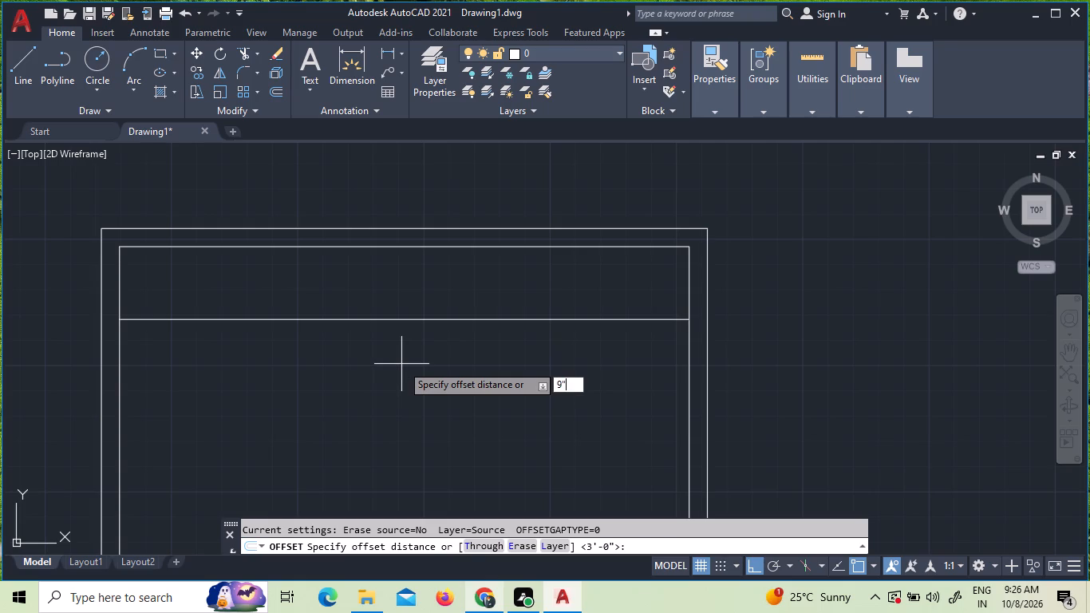
{"action": "key", "text": "Return"}
{"action": "left_click", "coordinate": [401, 364]}
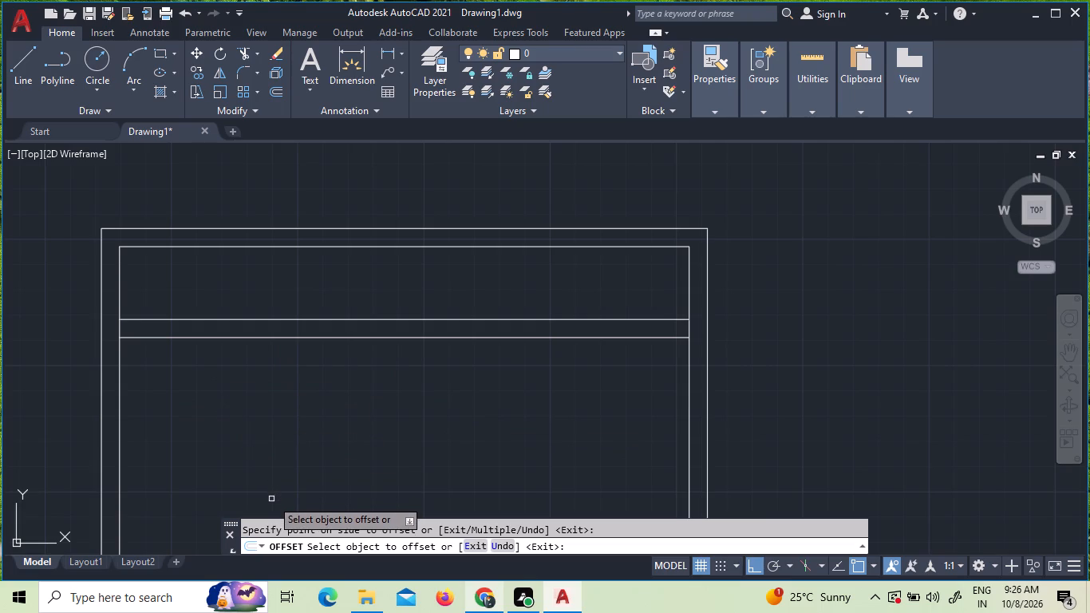
{"action": "key", "text": "Escape"}
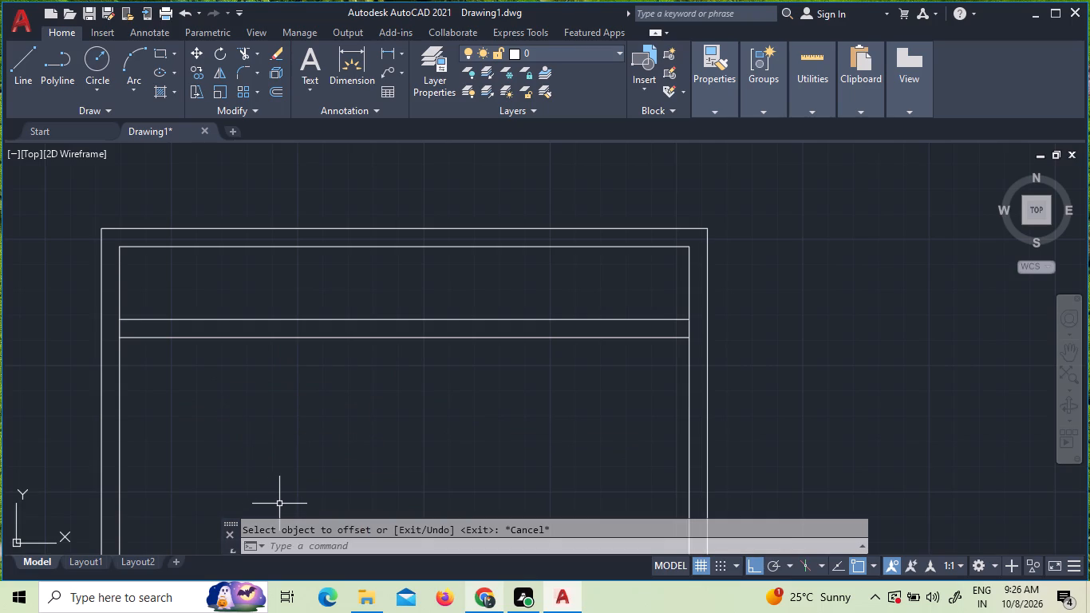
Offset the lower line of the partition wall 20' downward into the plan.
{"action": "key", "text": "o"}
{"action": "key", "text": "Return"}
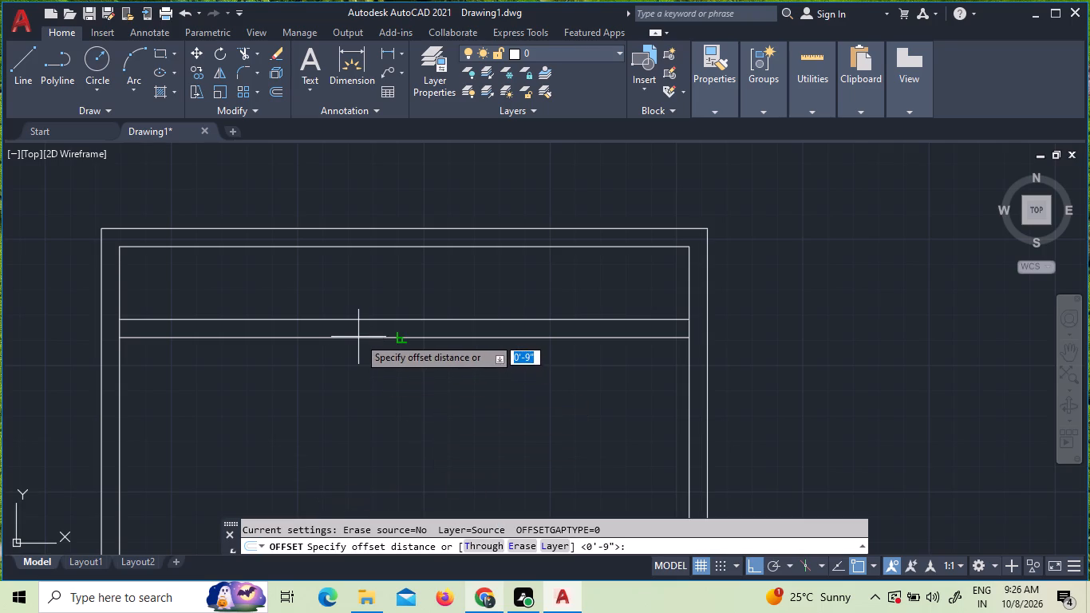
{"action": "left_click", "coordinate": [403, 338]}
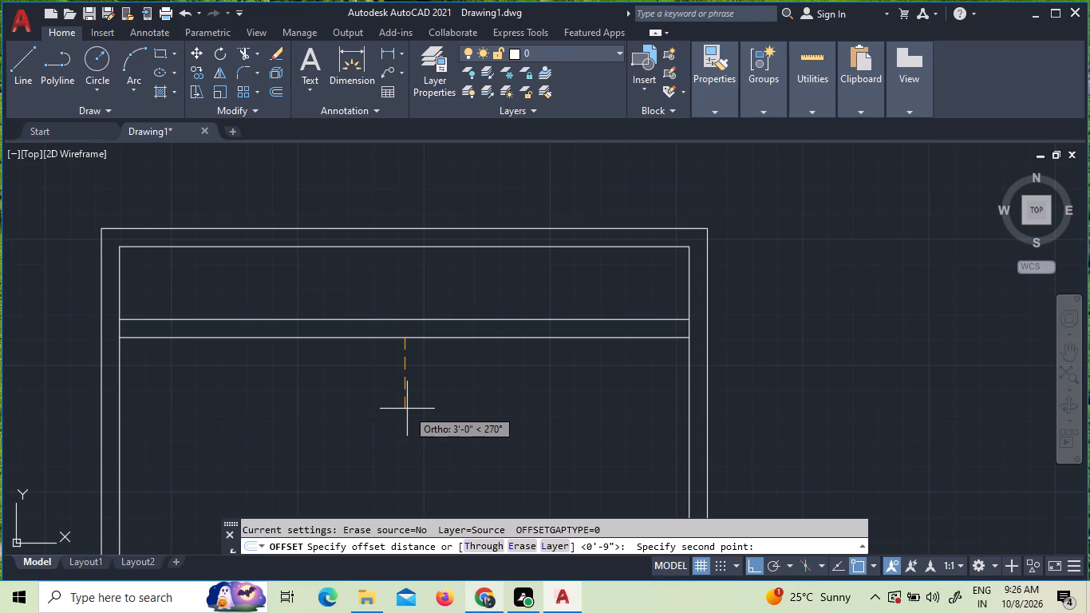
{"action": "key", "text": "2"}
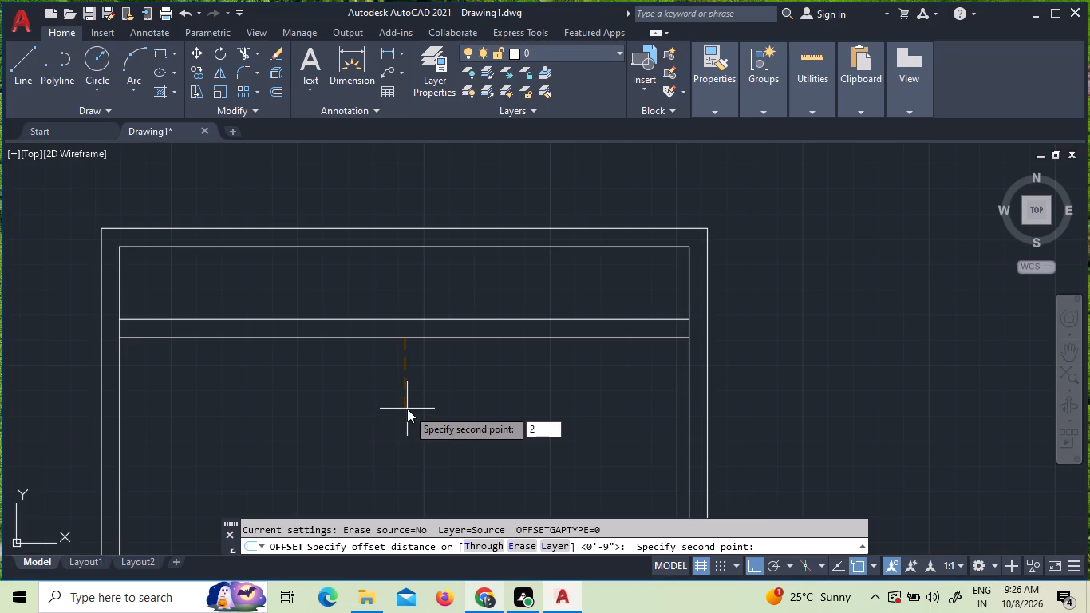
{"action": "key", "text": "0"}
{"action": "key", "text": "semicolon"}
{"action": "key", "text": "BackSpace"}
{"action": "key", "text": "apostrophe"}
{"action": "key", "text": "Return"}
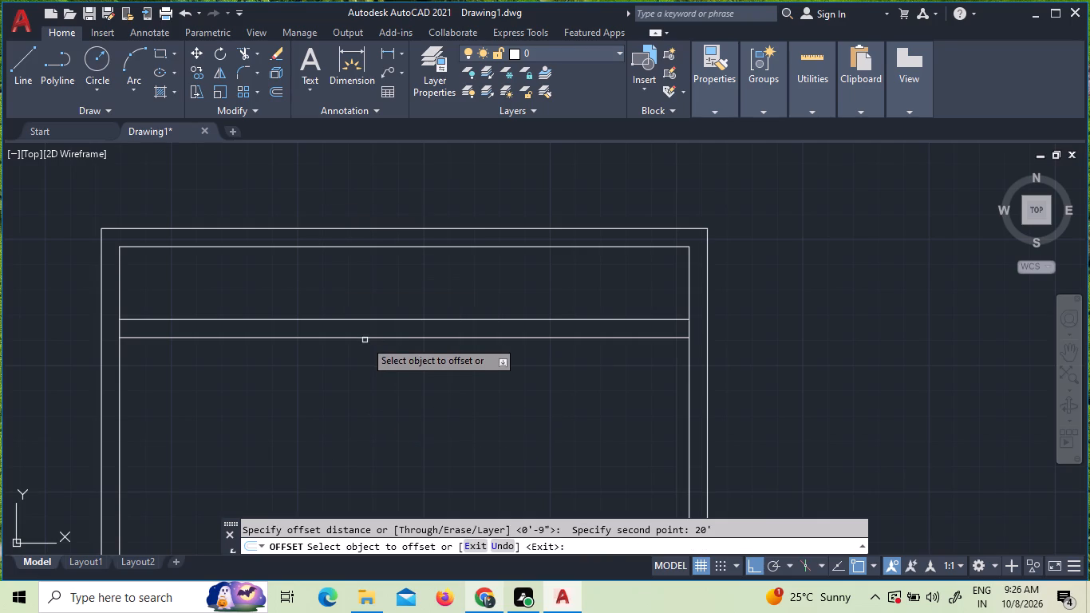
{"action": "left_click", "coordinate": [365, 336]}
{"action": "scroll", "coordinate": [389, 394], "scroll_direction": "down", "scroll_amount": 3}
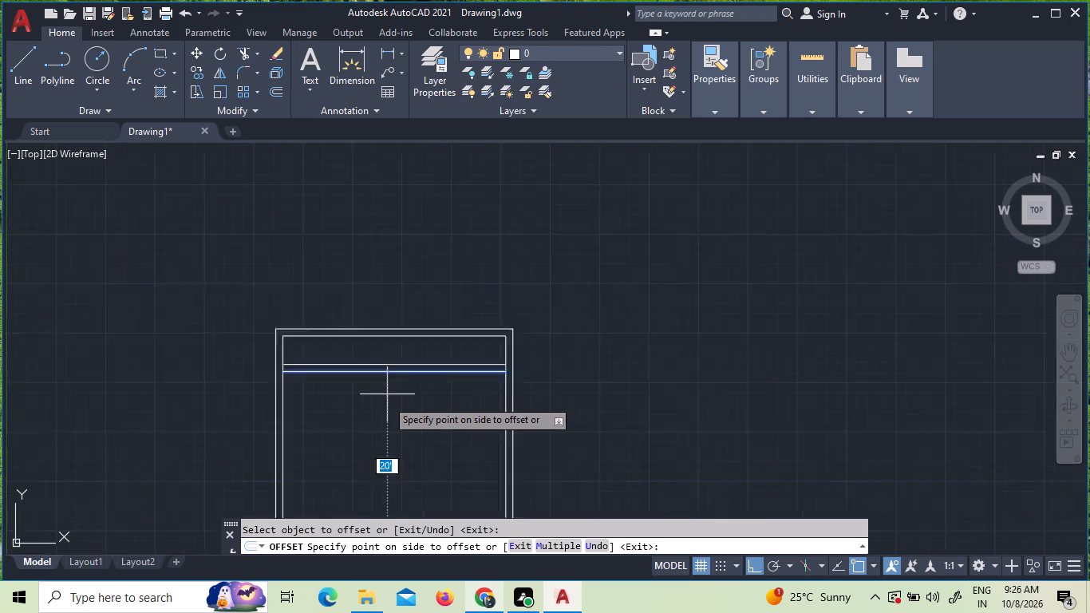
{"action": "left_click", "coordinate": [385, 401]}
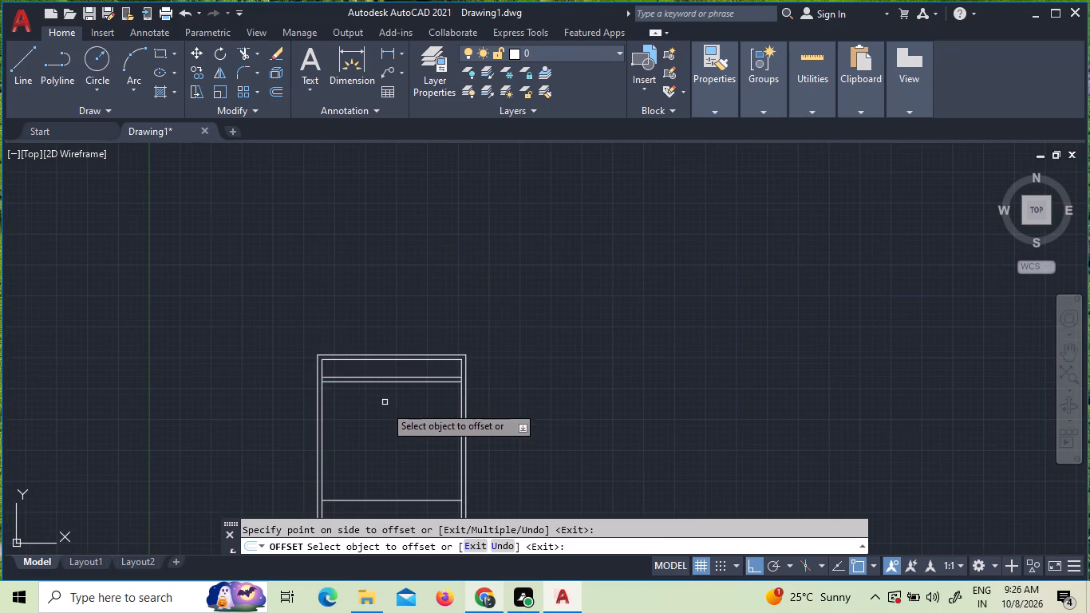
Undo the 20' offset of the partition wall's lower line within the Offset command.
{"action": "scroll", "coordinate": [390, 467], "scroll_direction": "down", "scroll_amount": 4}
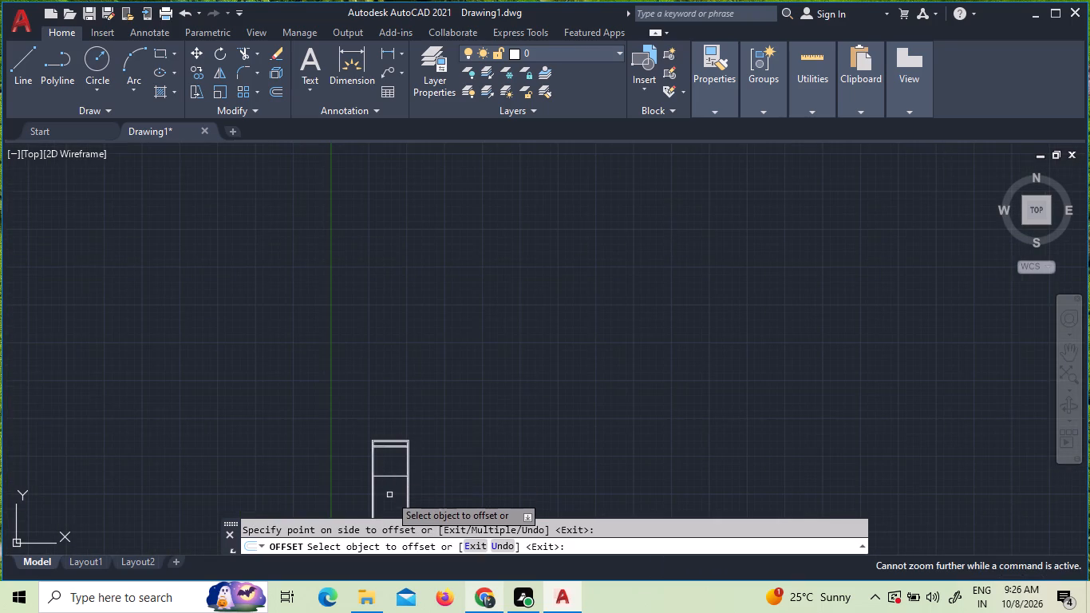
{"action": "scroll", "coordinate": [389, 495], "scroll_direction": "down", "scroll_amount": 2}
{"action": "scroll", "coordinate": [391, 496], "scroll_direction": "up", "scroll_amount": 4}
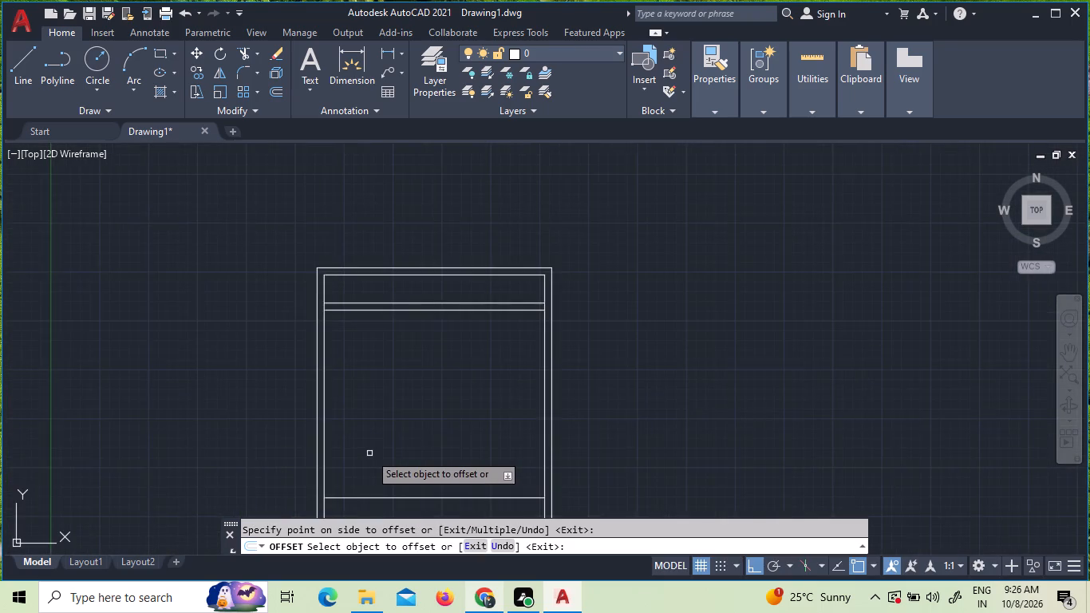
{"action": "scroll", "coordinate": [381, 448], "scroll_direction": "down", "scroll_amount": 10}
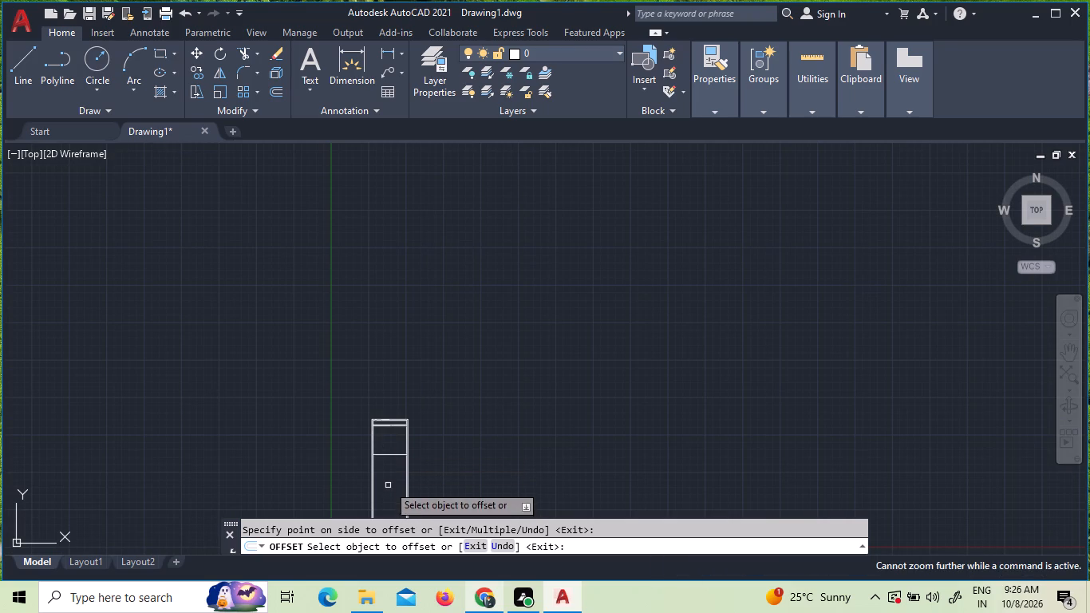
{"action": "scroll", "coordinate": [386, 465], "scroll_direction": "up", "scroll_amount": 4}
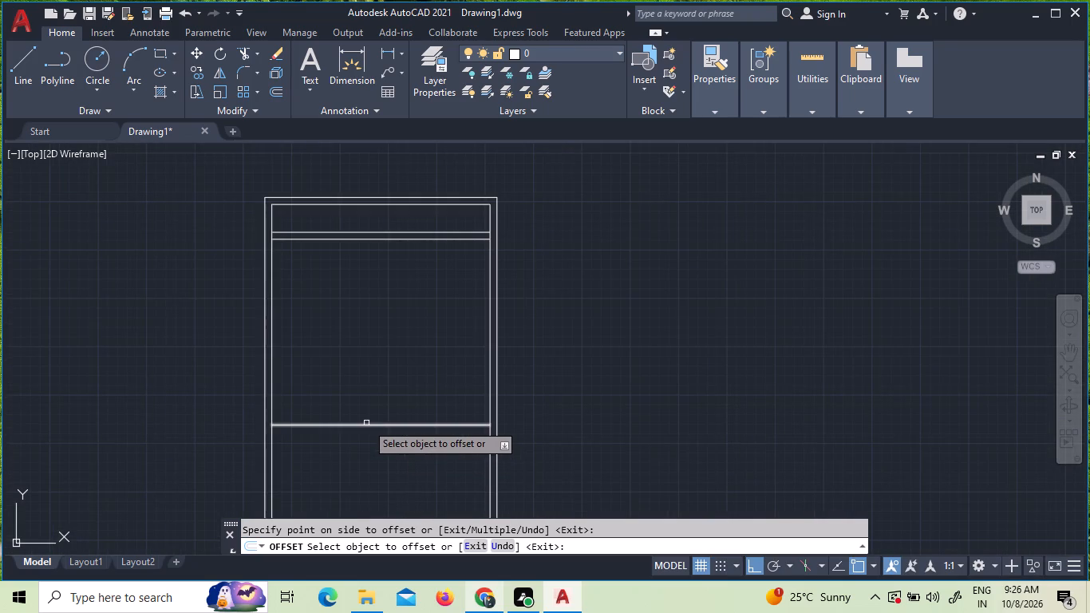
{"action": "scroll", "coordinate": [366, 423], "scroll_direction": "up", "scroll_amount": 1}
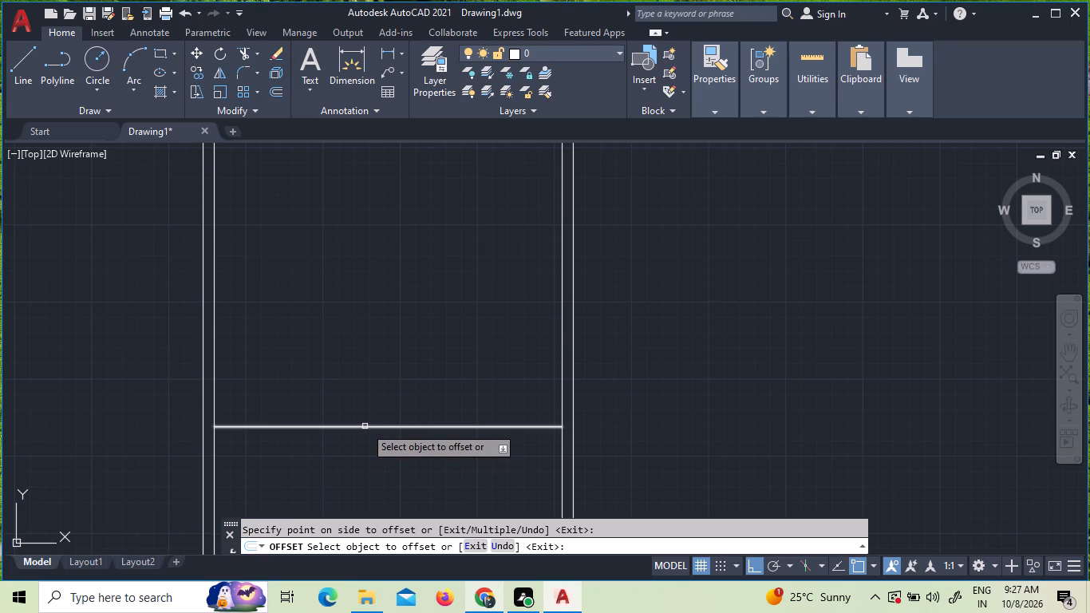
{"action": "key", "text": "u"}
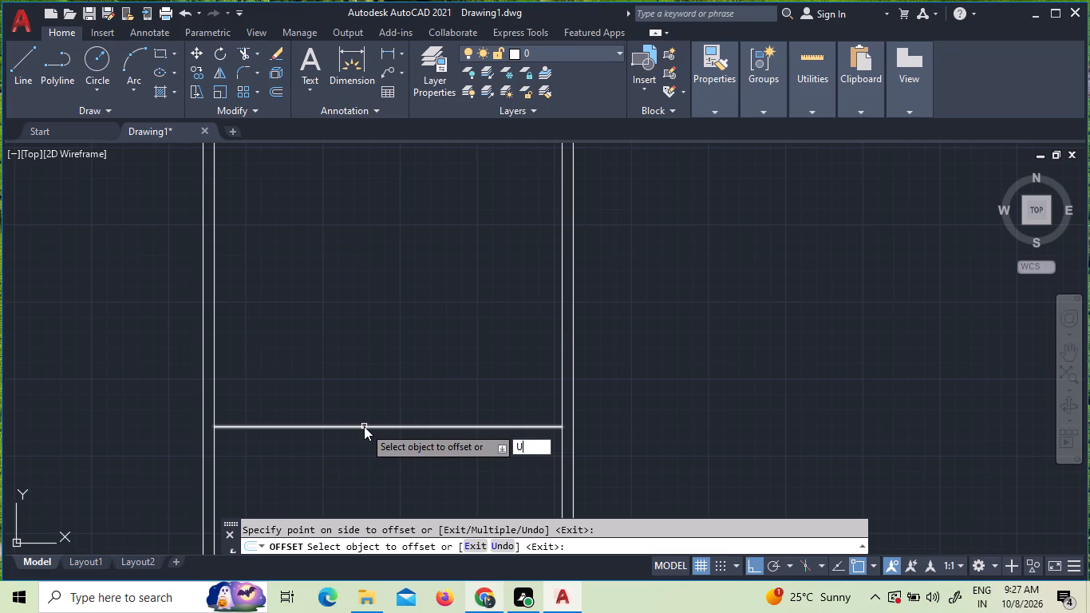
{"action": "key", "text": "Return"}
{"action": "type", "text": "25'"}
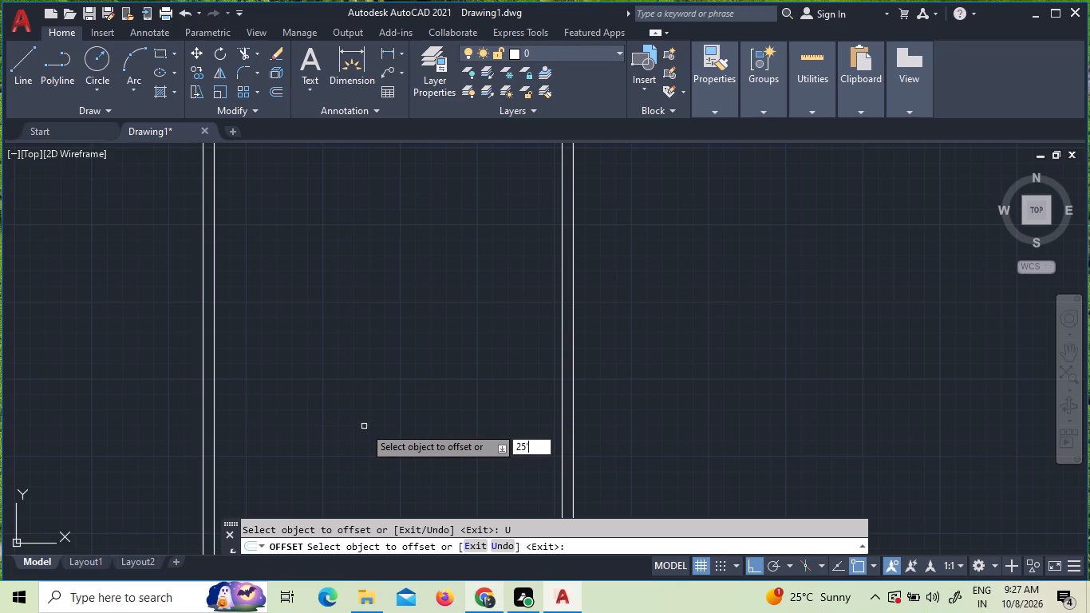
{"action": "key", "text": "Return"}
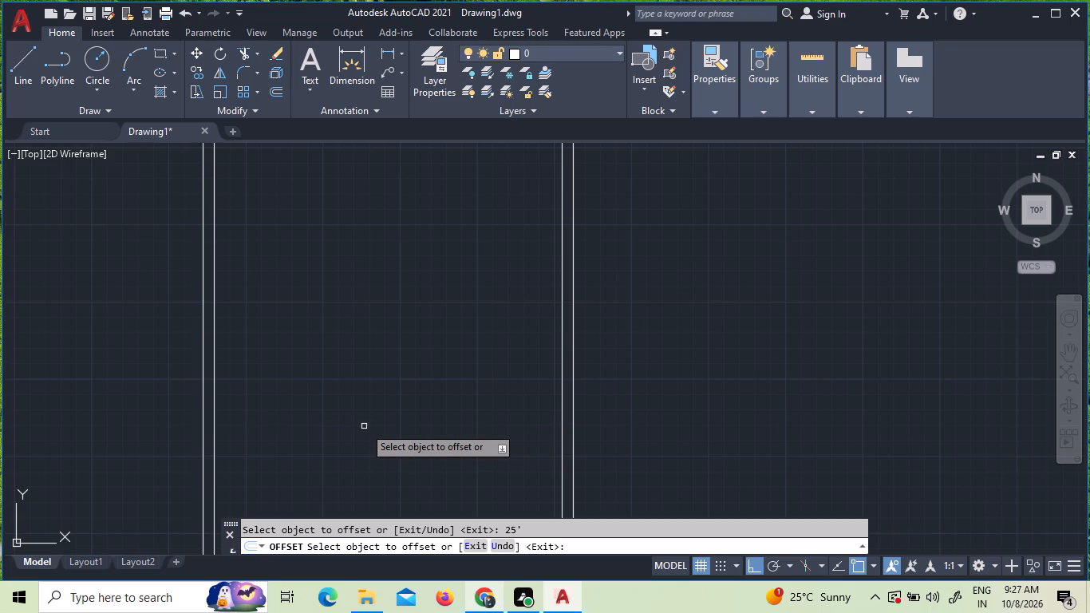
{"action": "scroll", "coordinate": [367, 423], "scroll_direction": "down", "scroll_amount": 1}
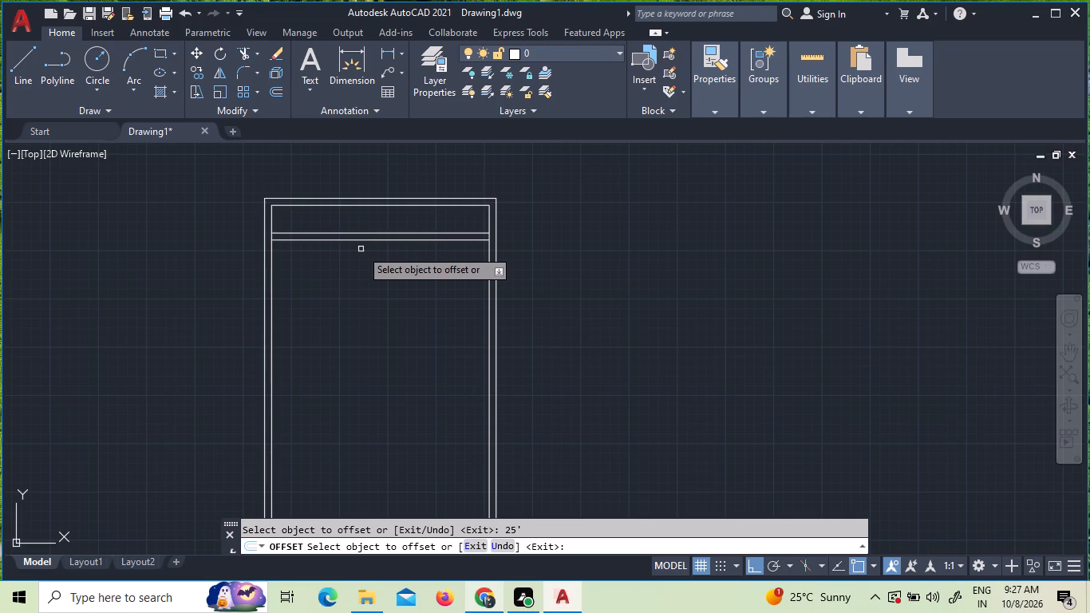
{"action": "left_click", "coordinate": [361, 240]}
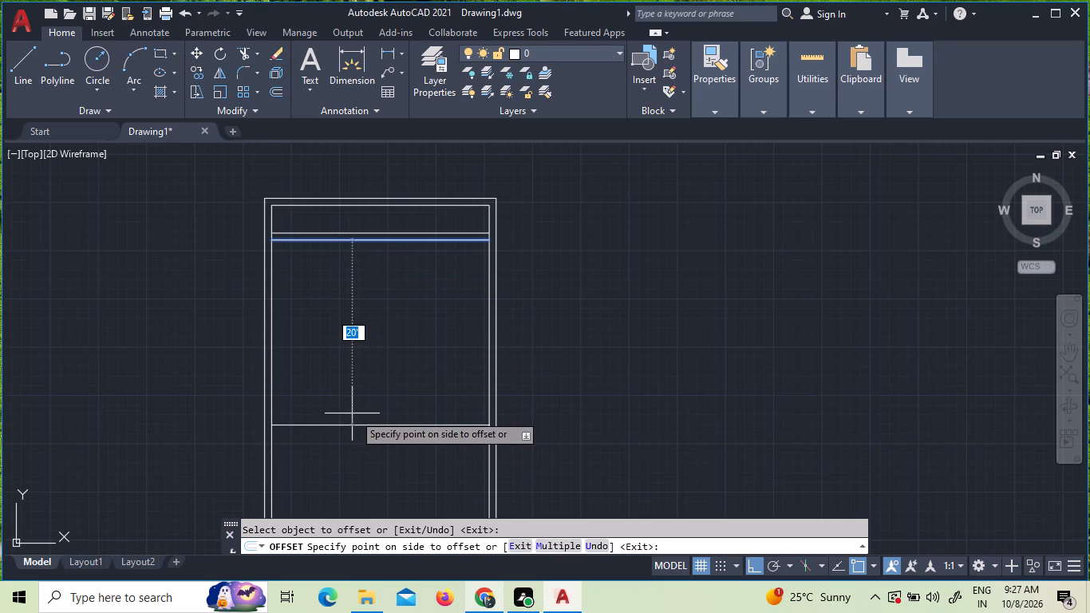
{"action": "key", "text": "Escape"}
Offset the lower line of the upper partition wall 25' downward into the plan and end Offset.
{"action": "key", "text": "o"}
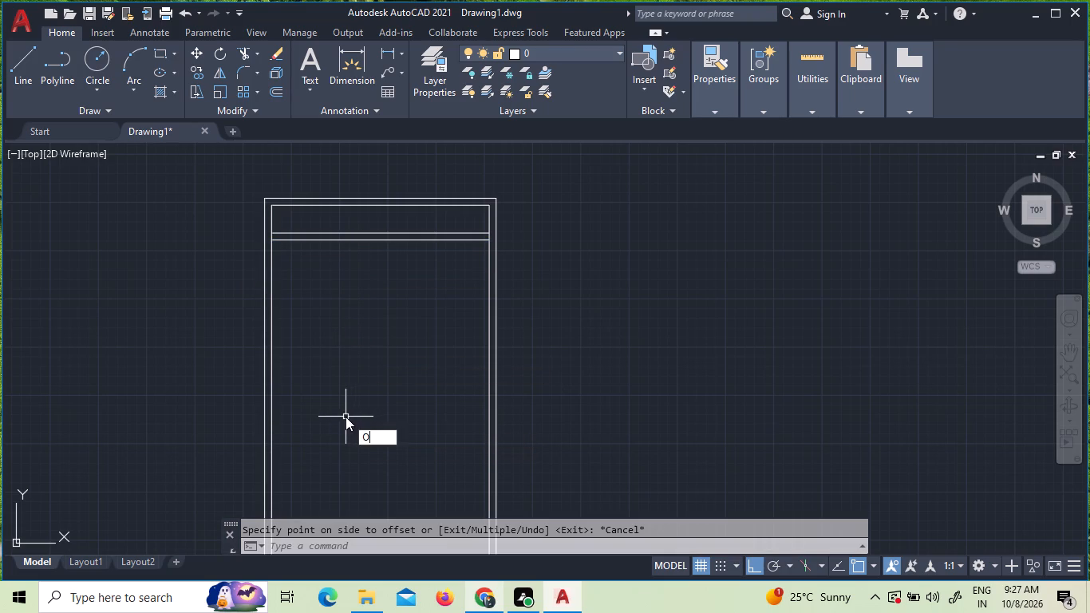
{"action": "key", "text": "Return"}
{"action": "type", "text": "25'"}
{"action": "key", "text": "Return"}
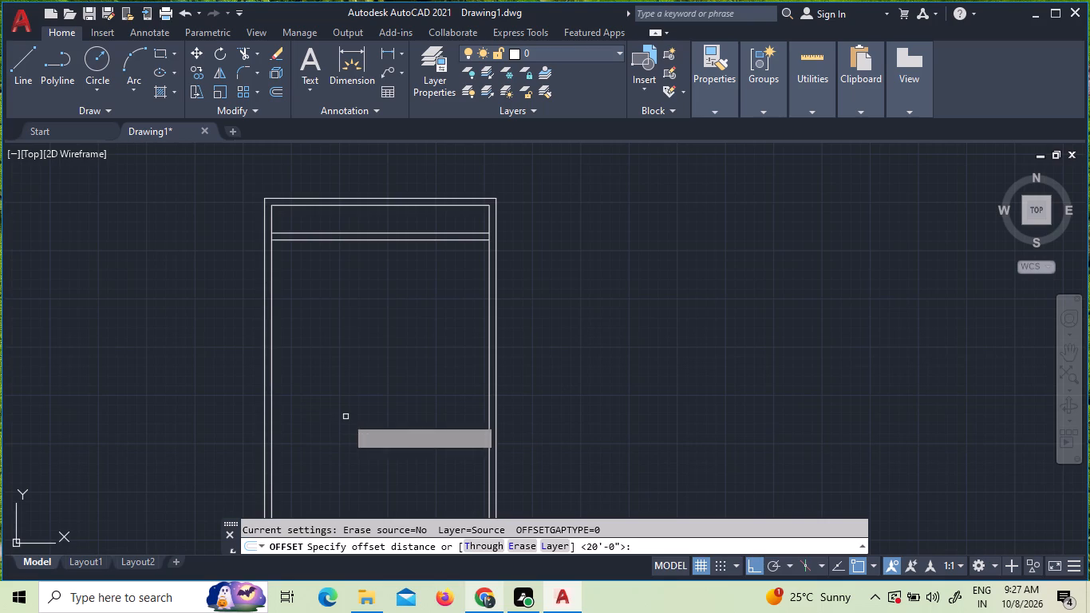
{"action": "left_click", "coordinate": [368, 241]}
{"action": "left_click", "coordinate": [389, 347]}
{"action": "key", "text": "Escape"}
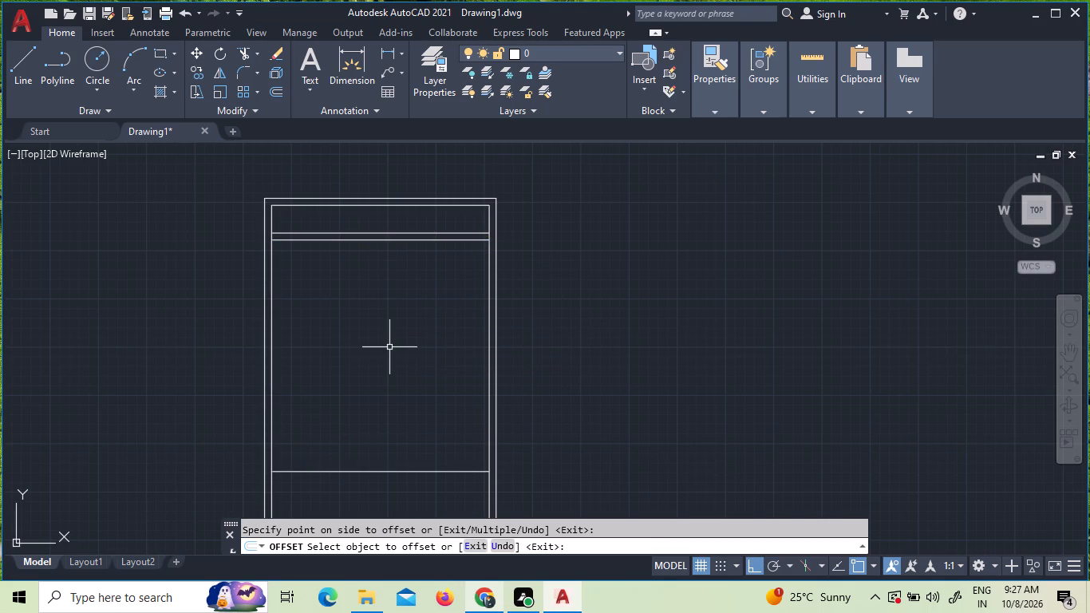
Offset the new horizontal line 9" downward to give the second partition wall its thickness.
{"action": "key", "text": "o"}
{"action": "key", "text": "Return"}
{"action": "type", "text": "9\""}
{"action": "key", "text": "Return"}
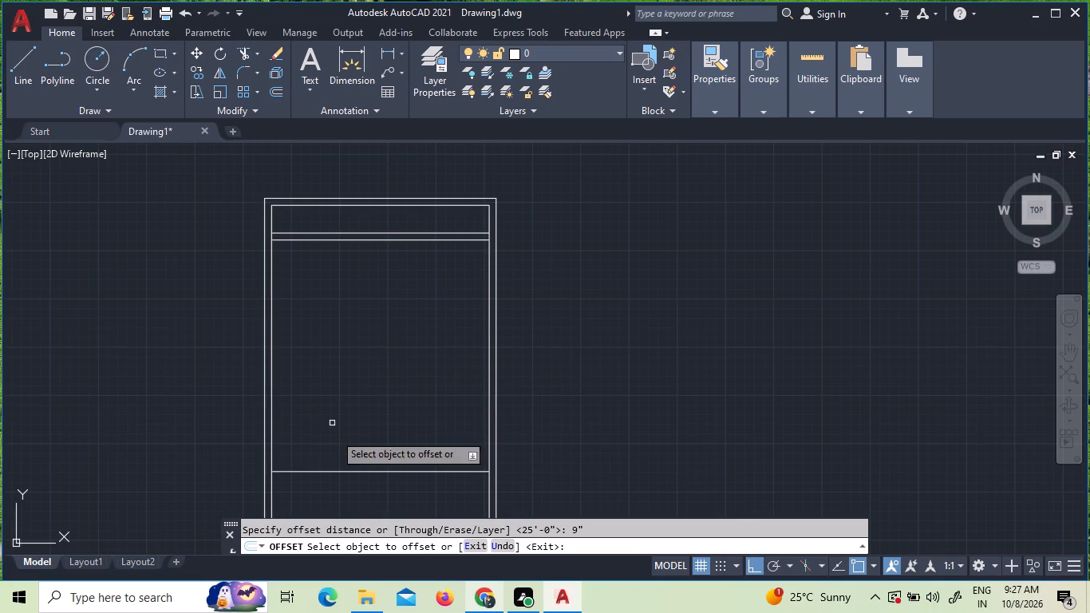
{"action": "left_click", "coordinate": [361, 473]}
{"action": "left_click", "coordinate": [364, 488]}
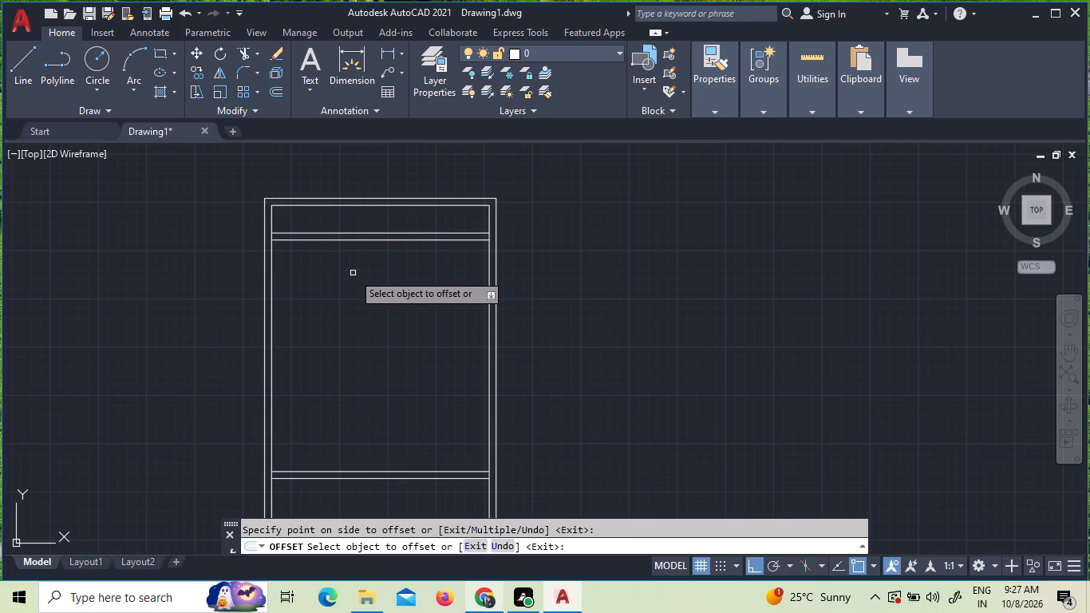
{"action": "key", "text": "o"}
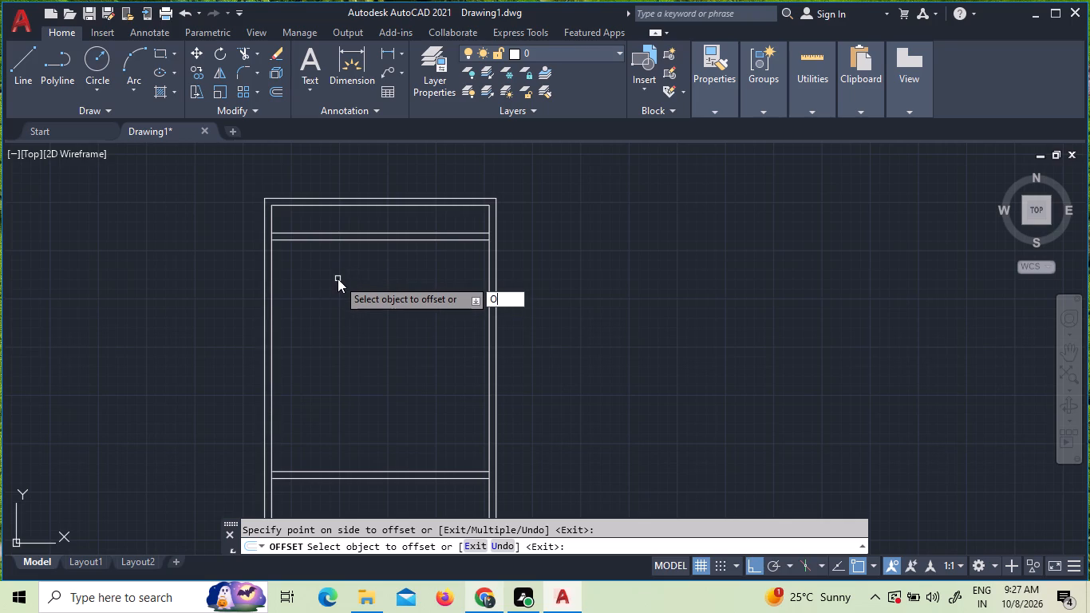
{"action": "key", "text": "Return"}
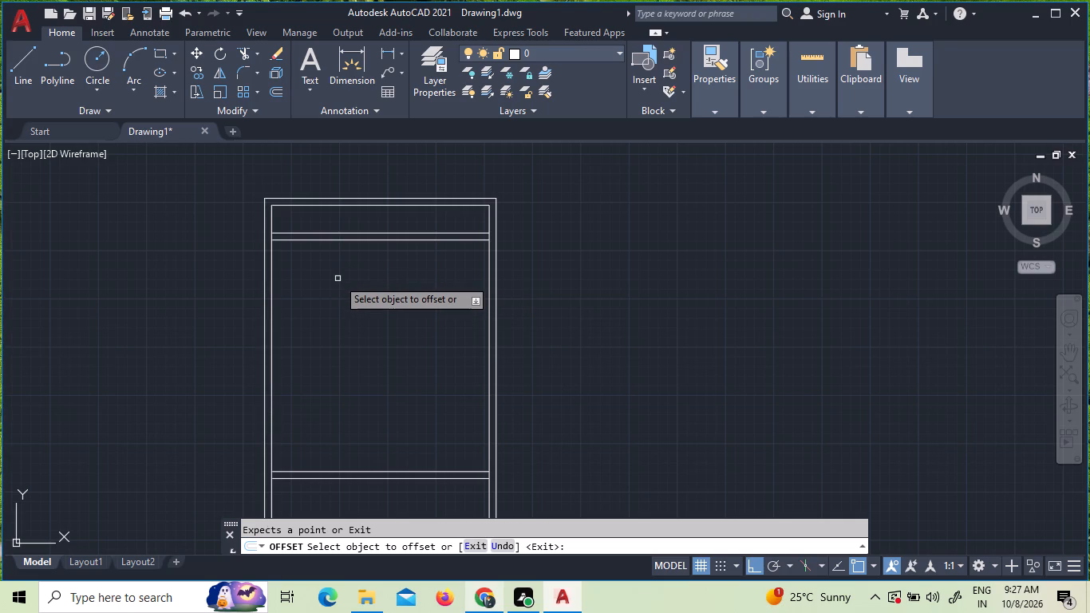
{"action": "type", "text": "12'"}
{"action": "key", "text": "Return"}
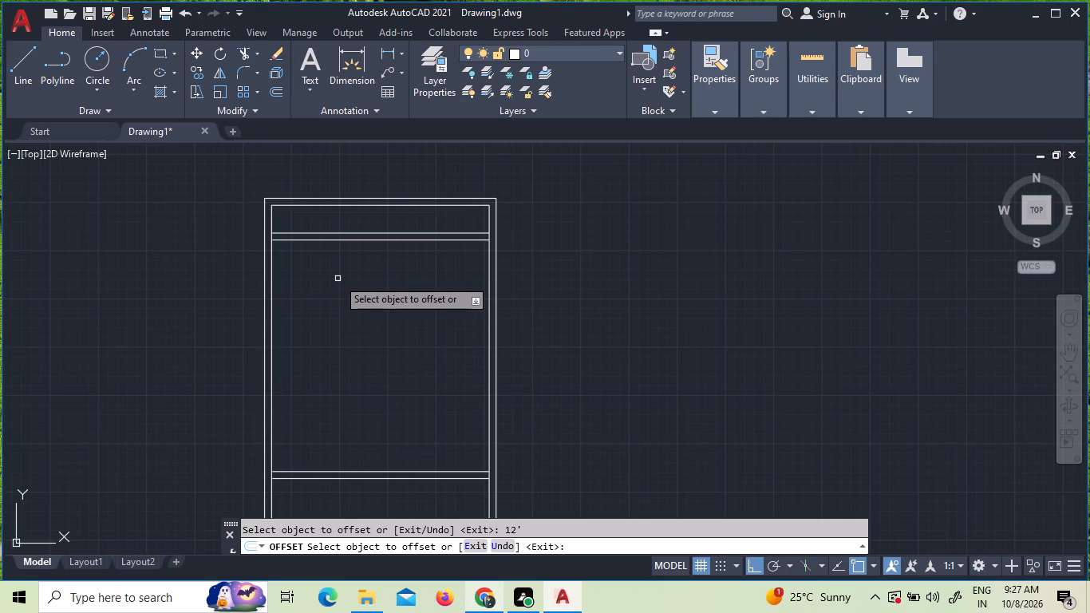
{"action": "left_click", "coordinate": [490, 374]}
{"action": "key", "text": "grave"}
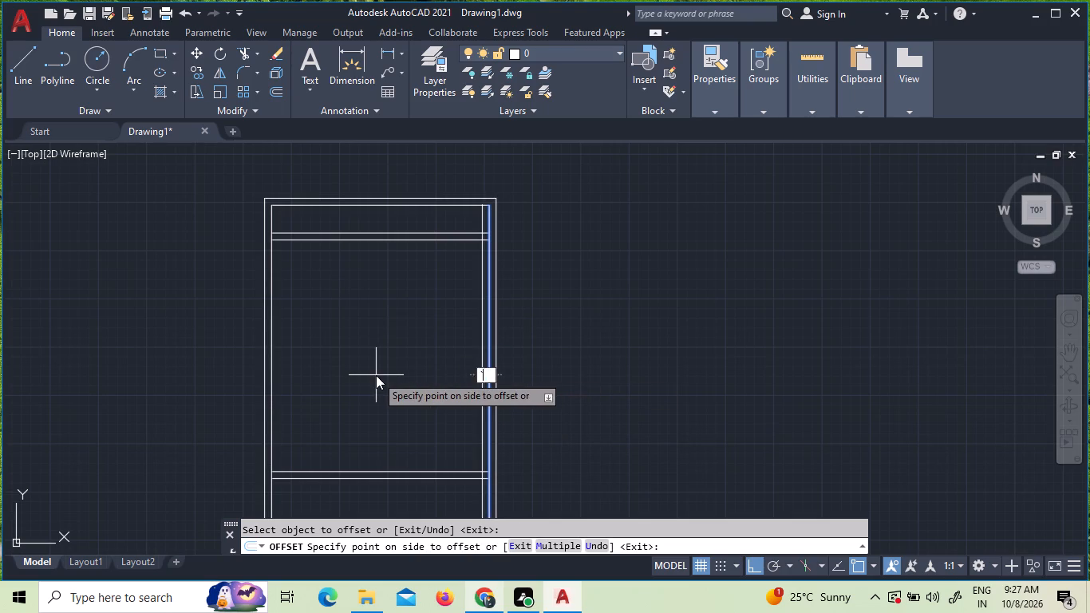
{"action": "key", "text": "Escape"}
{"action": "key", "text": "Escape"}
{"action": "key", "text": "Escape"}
Offset the inner line of the plan's right wall 12' to the left into the interior and end Offset.
{"action": "key", "text": "o"}
{"action": "key", "text": "Return"}
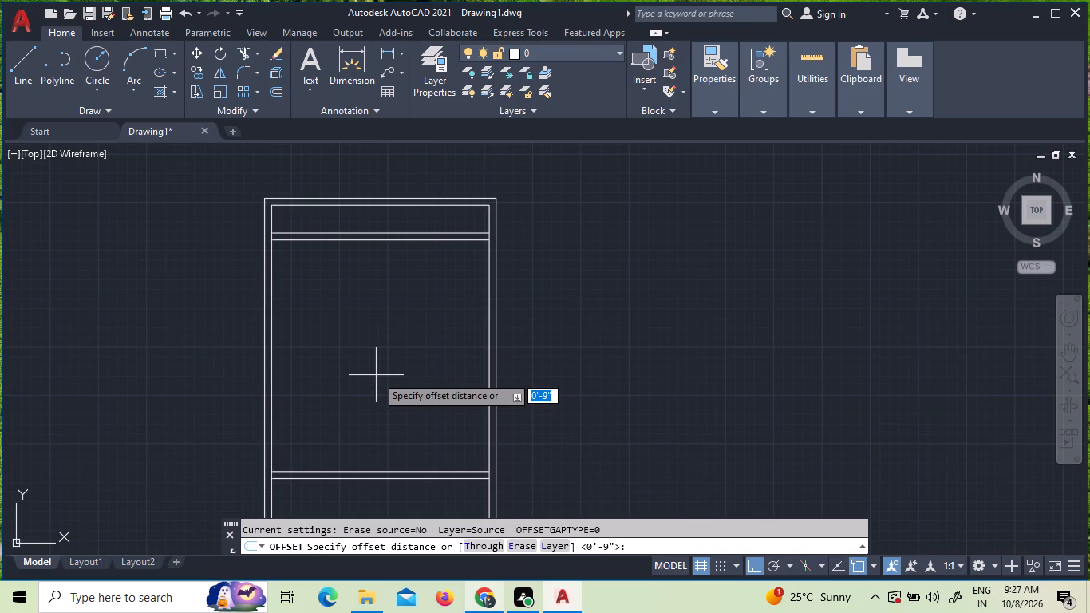
{"action": "type", "text": "12'"}
{"action": "key", "text": "Return"}
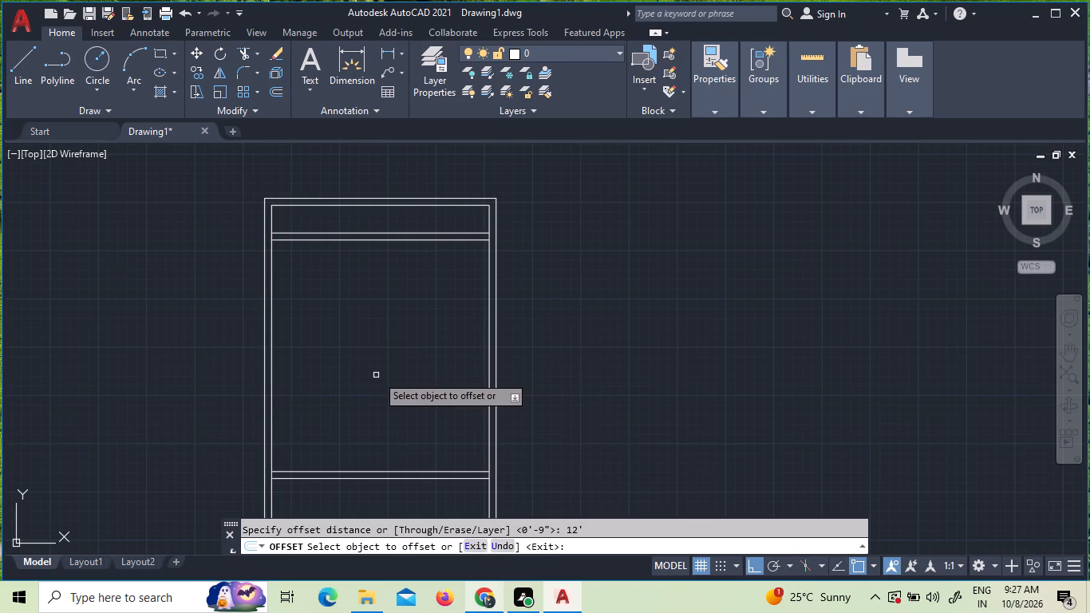
{"action": "left_click", "coordinate": [489, 342]}
{"action": "left_click", "coordinate": [454, 346]}
{"action": "key", "text": "Escape"}
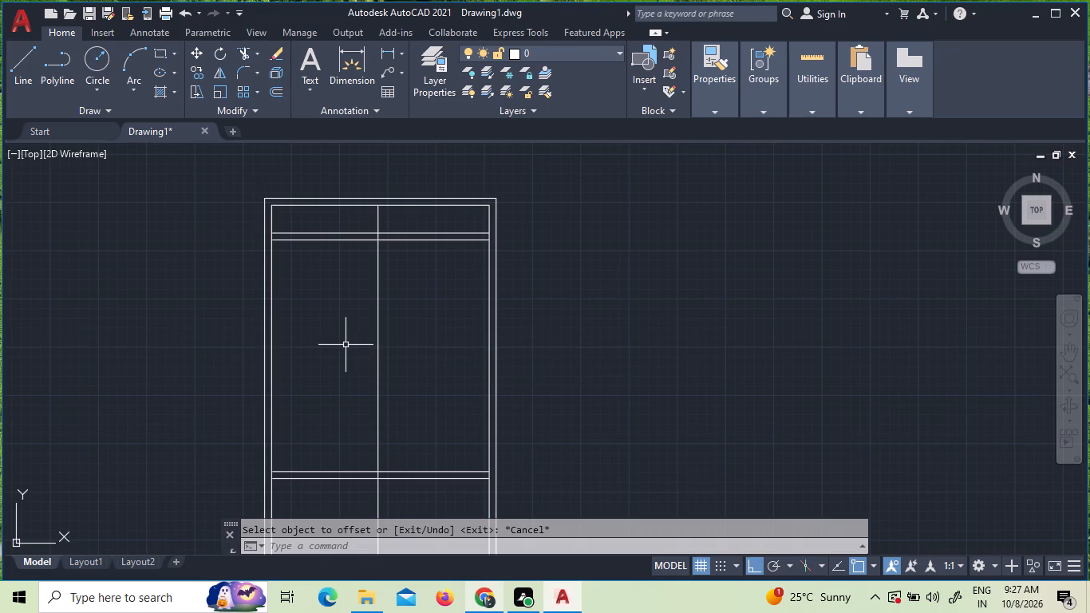
Offset the new vertical interior line 9" to the left to give the vertical partition its thickness, and end Offset.
{"action": "key", "text": "o"}
{"action": "key", "text": "Return"}
{"action": "type", "text": "9\""}
{"action": "key", "text": "Return"}
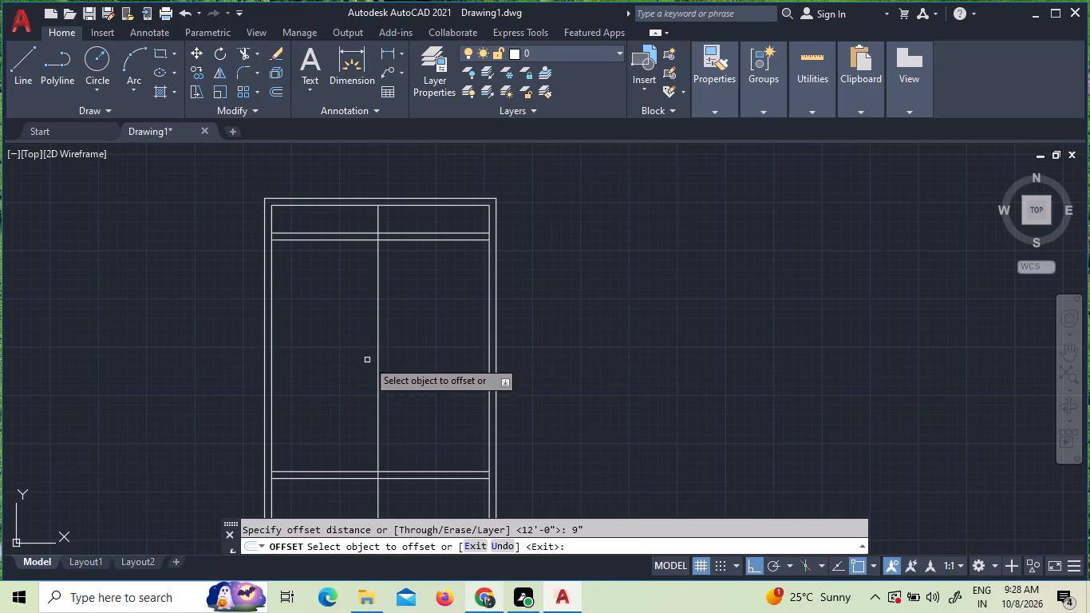
{"action": "left_click", "coordinate": [378, 366]}
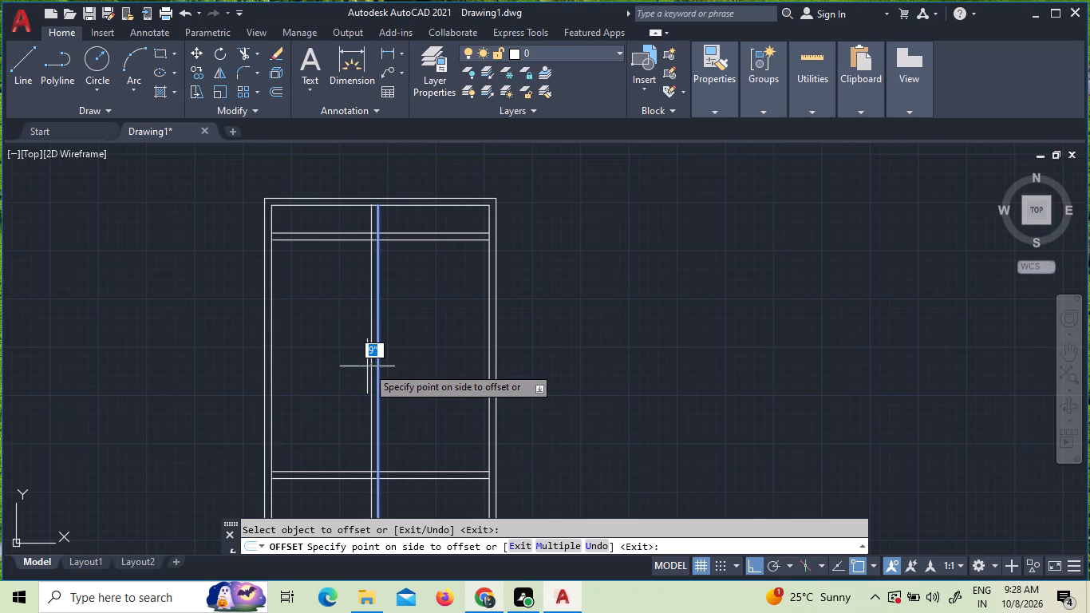
{"action": "left_click", "coordinate": [367, 366]}
{"action": "key", "text": "Escape"}
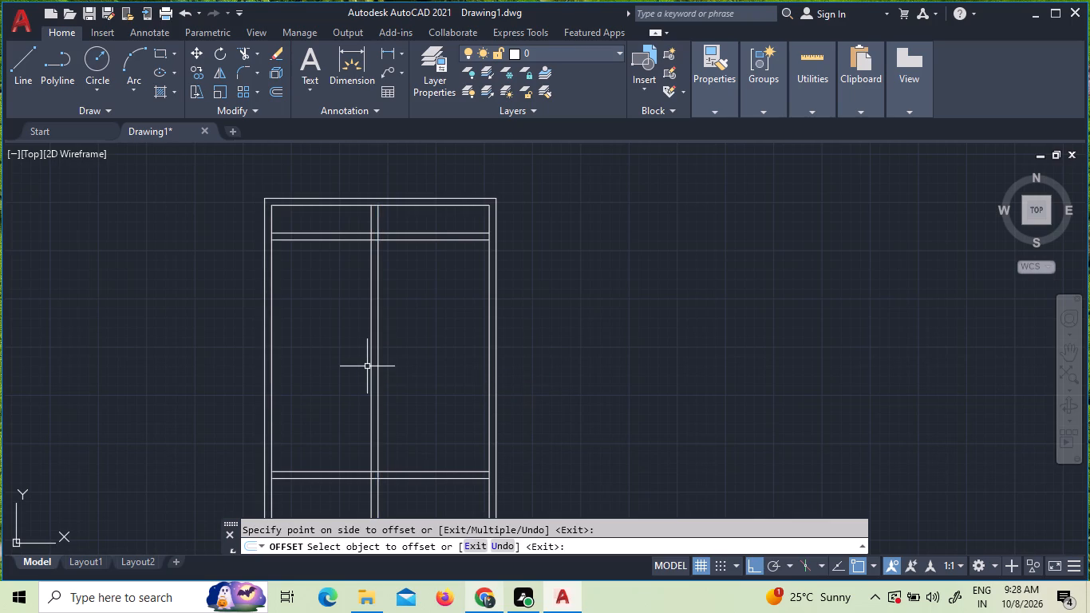
{"action": "key", "text": "Escape"}
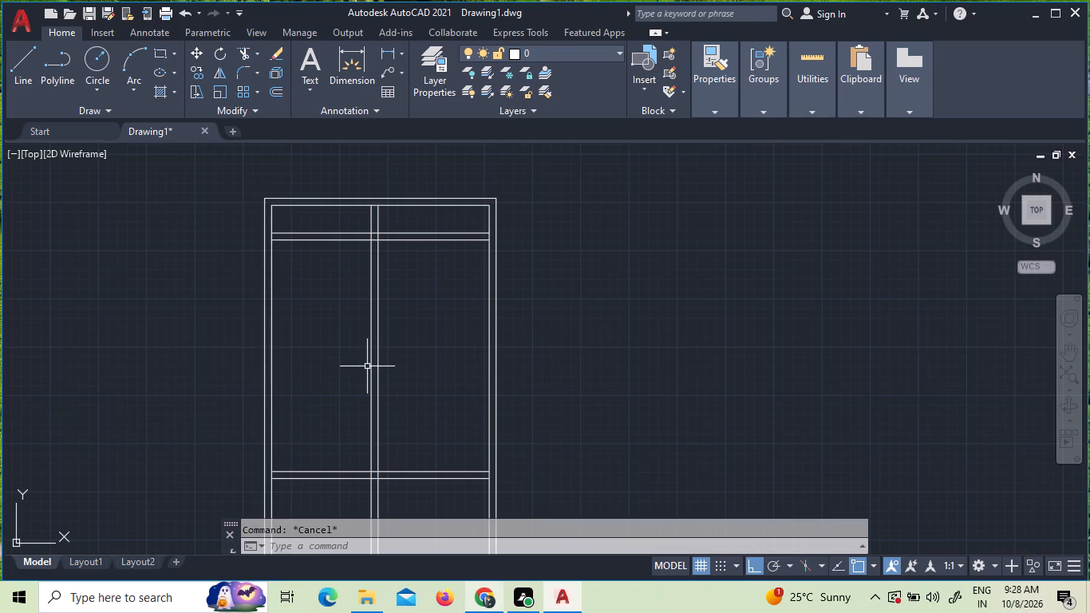
Offset the lower line of the second horizontal partition wall 10' downward and end Offset.
{"action": "scroll", "coordinate": [405, 318], "scroll_direction": "down", "scroll_amount": 2}
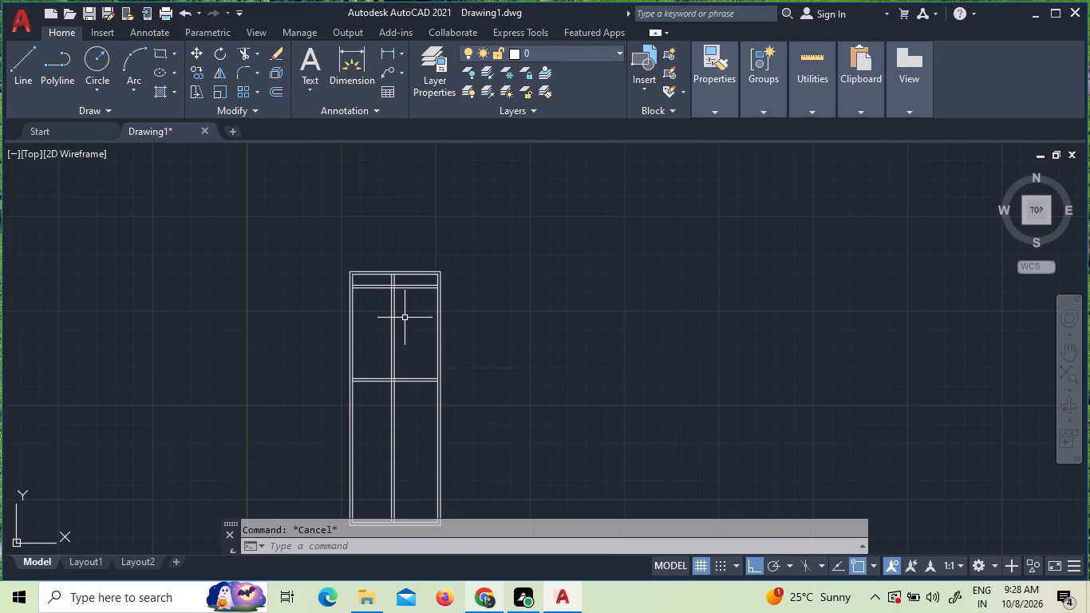
{"action": "middle_click_drag", "start_coordinate": [430, 405], "coordinate": [436, 296]}
{"action": "scroll", "coordinate": [428, 270], "scroll_direction": "up", "scroll_amount": 3}
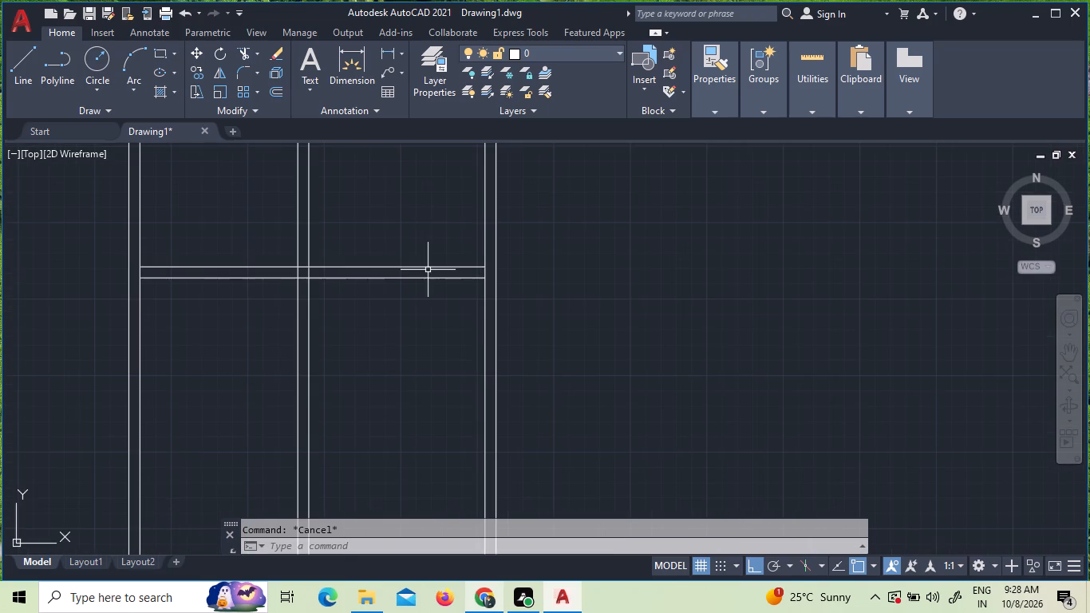
{"action": "scroll", "coordinate": [427, 270], "scroll_direction": "down", "scroll_amount": 1}
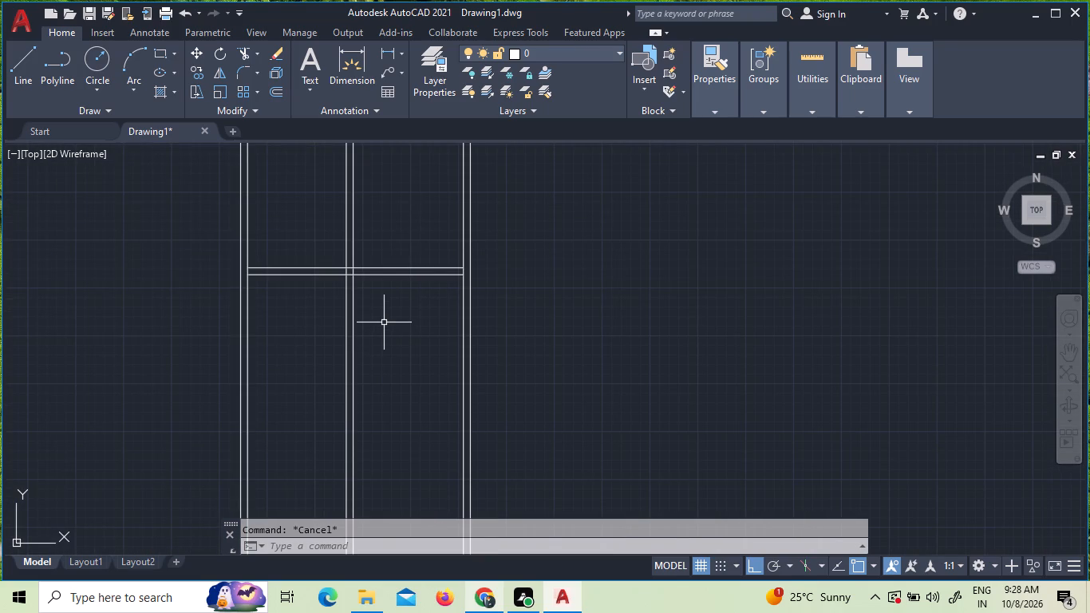
{"action": "key", "text": "o"}
{"action": "key", "text": "Return"}
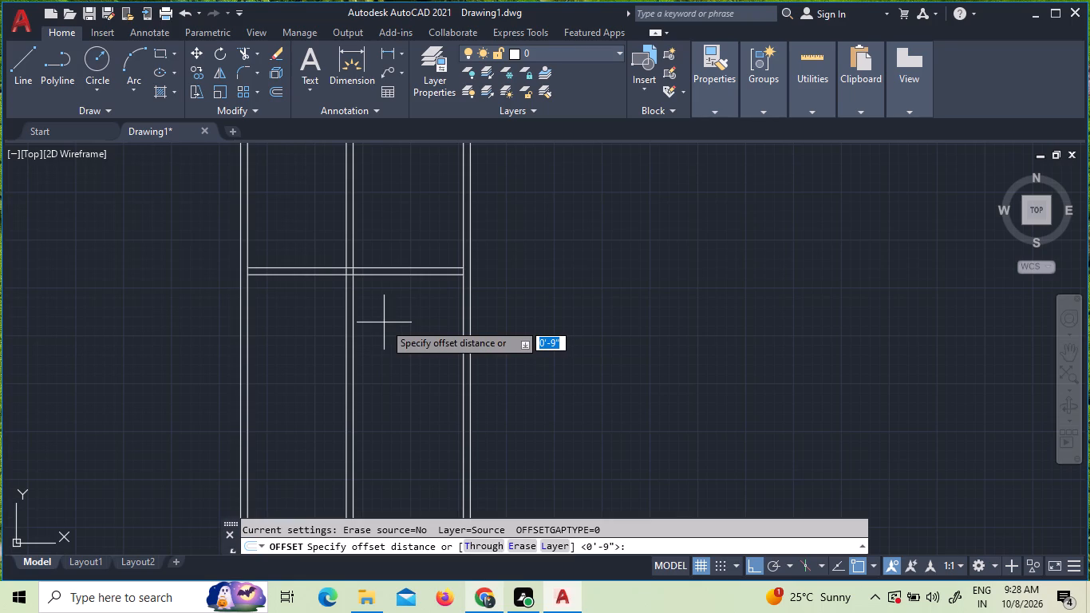
{"action": "type", "text": "10"}
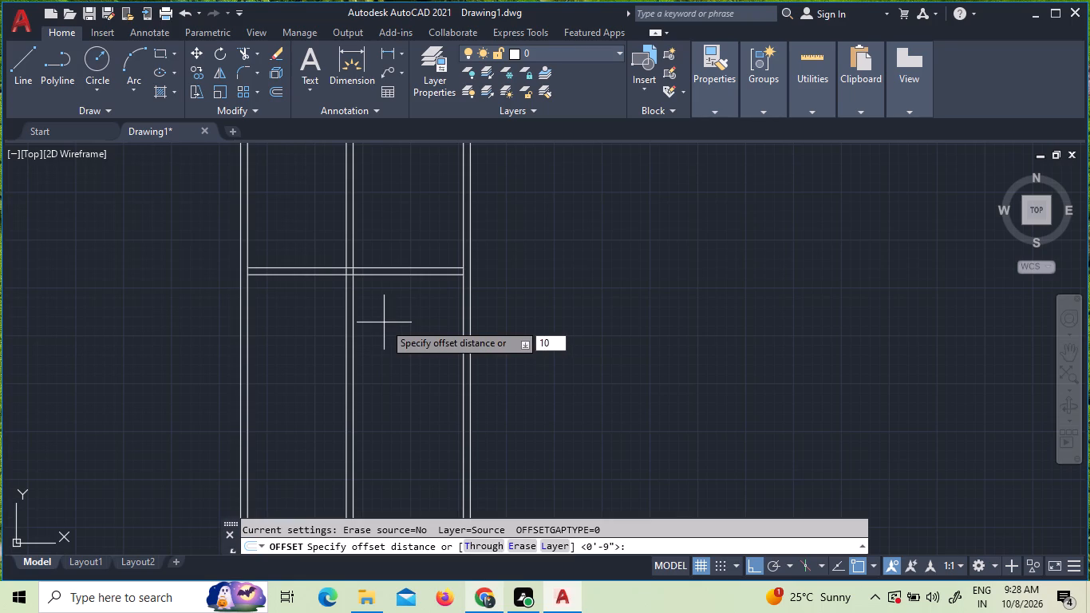
{"action": "key", "text": "apostrophe"}
{"action": "key", "text": "Return"}
{"action": "left_click", "coordinate": [393, 276]}
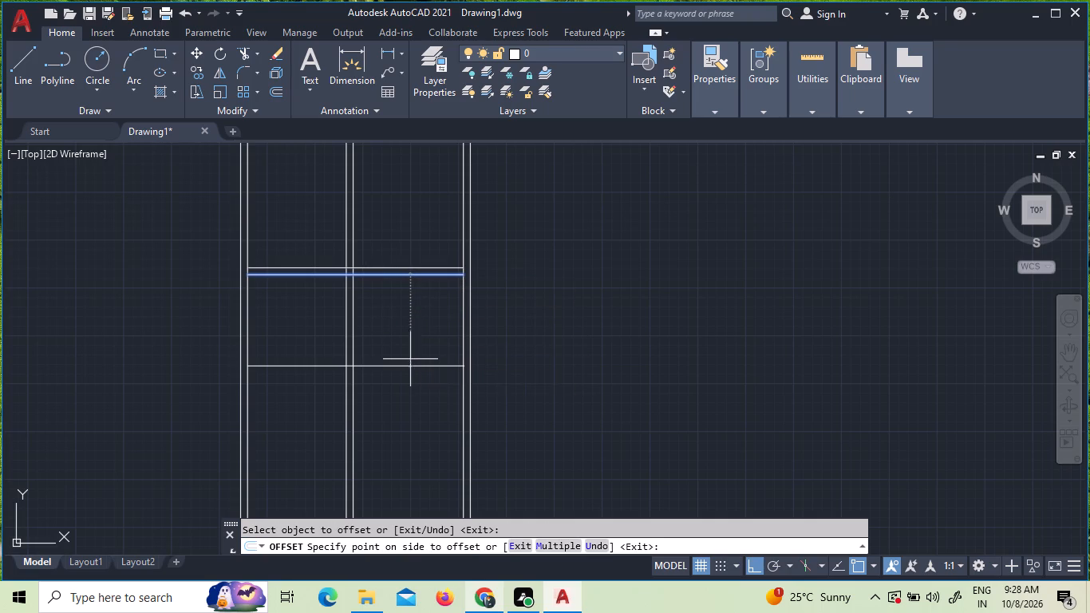
{"action": "left_click", "coordinate": [410, 359]}
{"action": "key", "text": "Escape"}
Offset the new horizontal line 9" downward to give the third horizontal partition its thickness, and end Offset.
{"action": "key", "text": "o"}
{"action": "key", "text": "Return"}
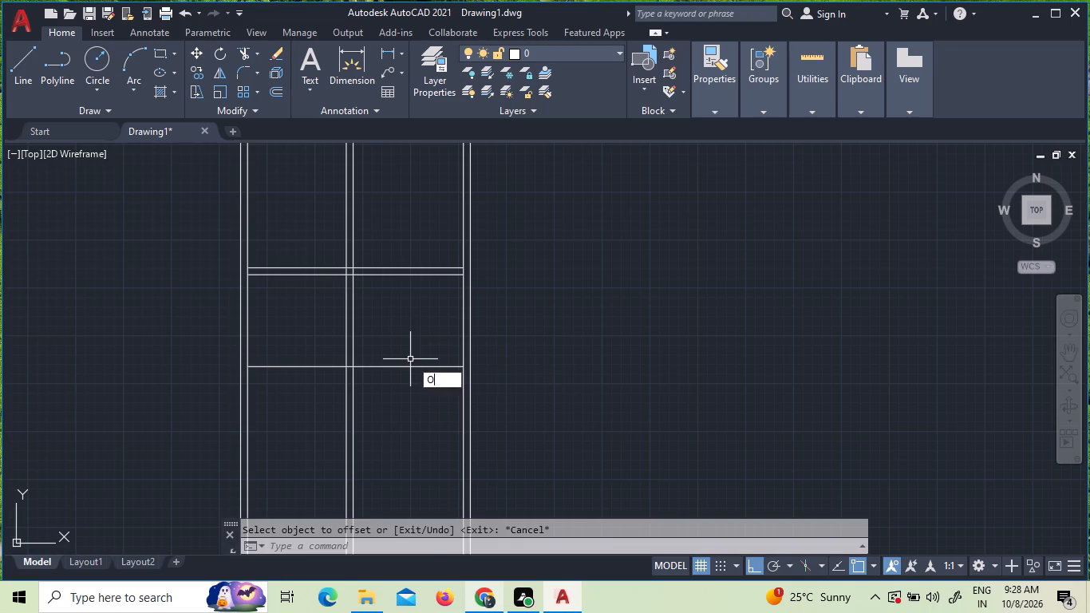
{"action": "key", "text": "9"}
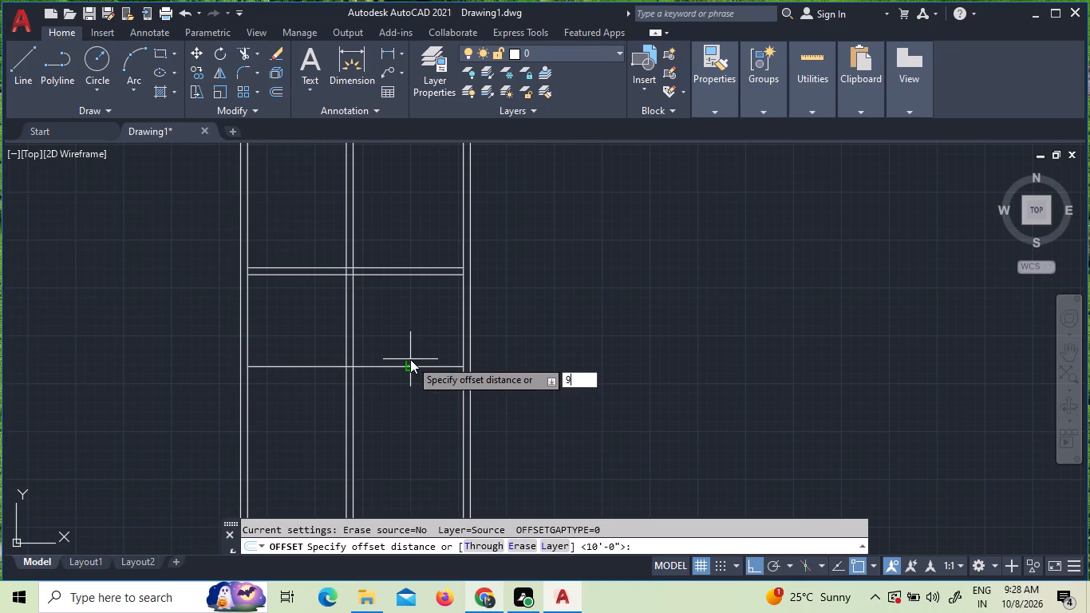
{"action": "key", "text": "shift+quotedbl"}
{"action": "key", "text": "Return"}
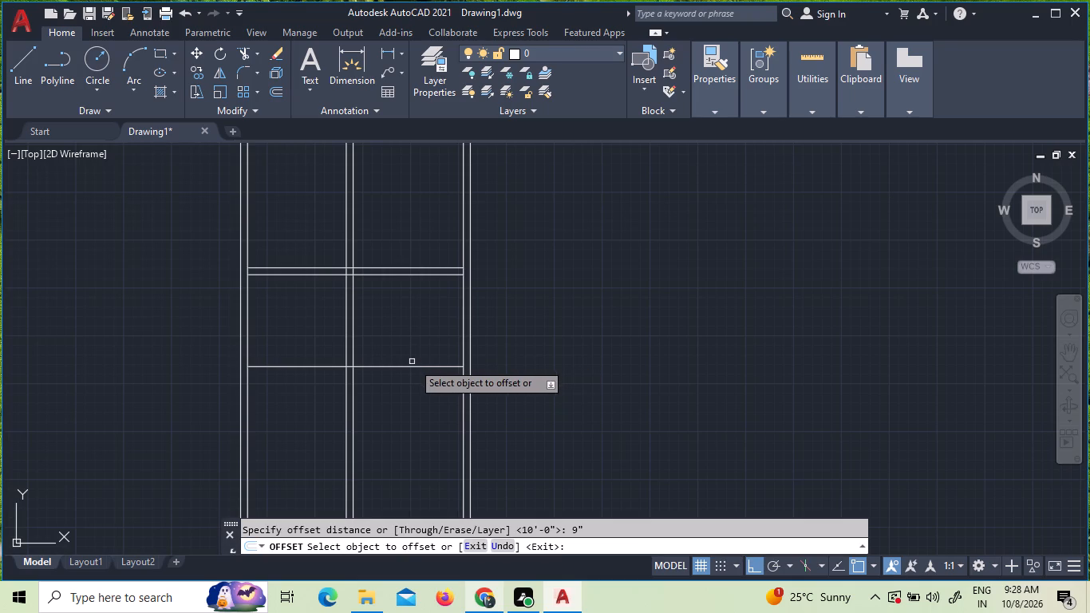
{"action": "left_click", "coordinate": [411, 367]}
{"action": "left_click", "coordinate": [401, 410]}
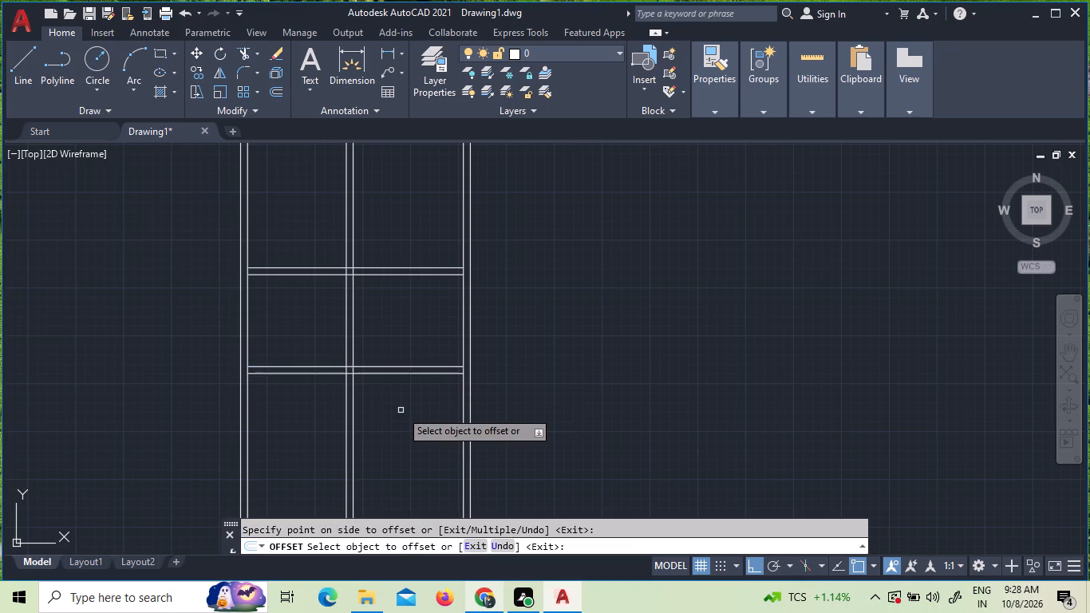
{"action": "scroll", "coordinate": [401, 405], "scroll_direction": "down", "scroll_amount": 3}
{"action": "scroll", "coordinate": [376, 364], "scroll_direction": "up", "scroll_amount": 1}
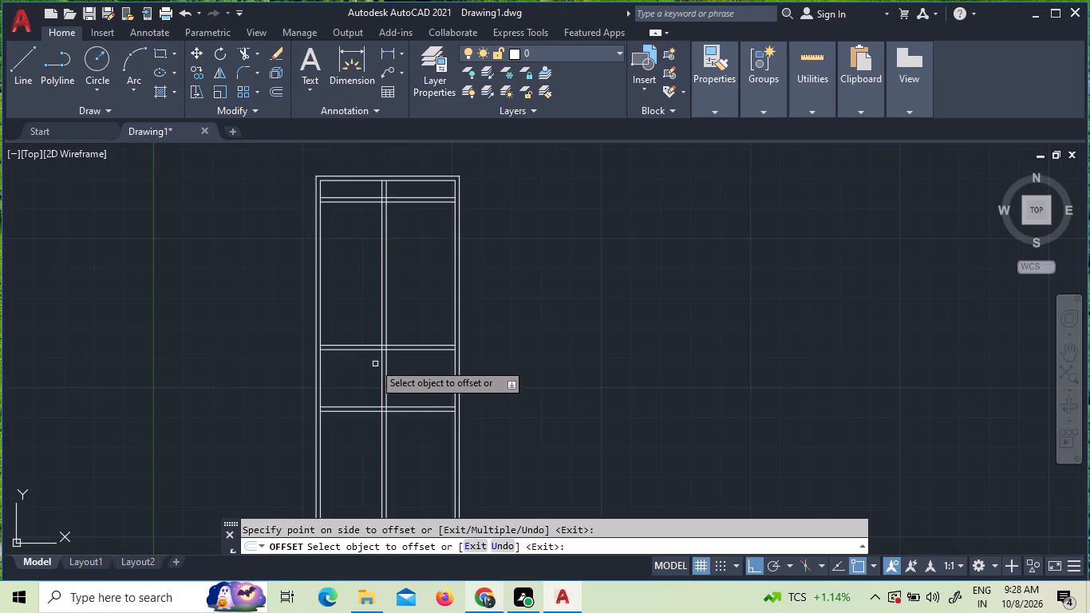
{"action": "key", "text": "Escape"}
{"action": "key", "text": "Escape"}
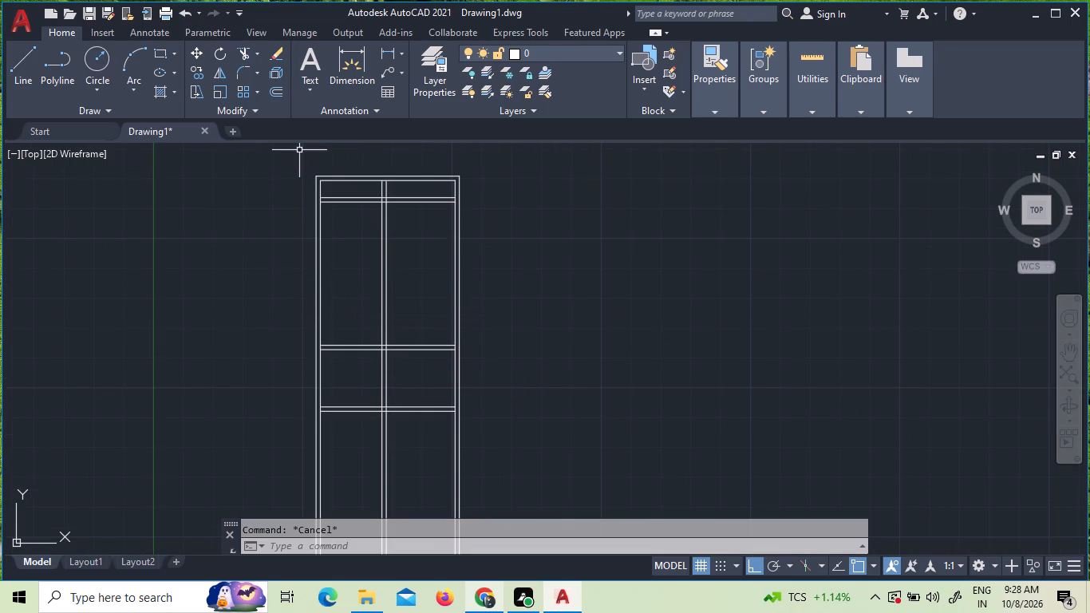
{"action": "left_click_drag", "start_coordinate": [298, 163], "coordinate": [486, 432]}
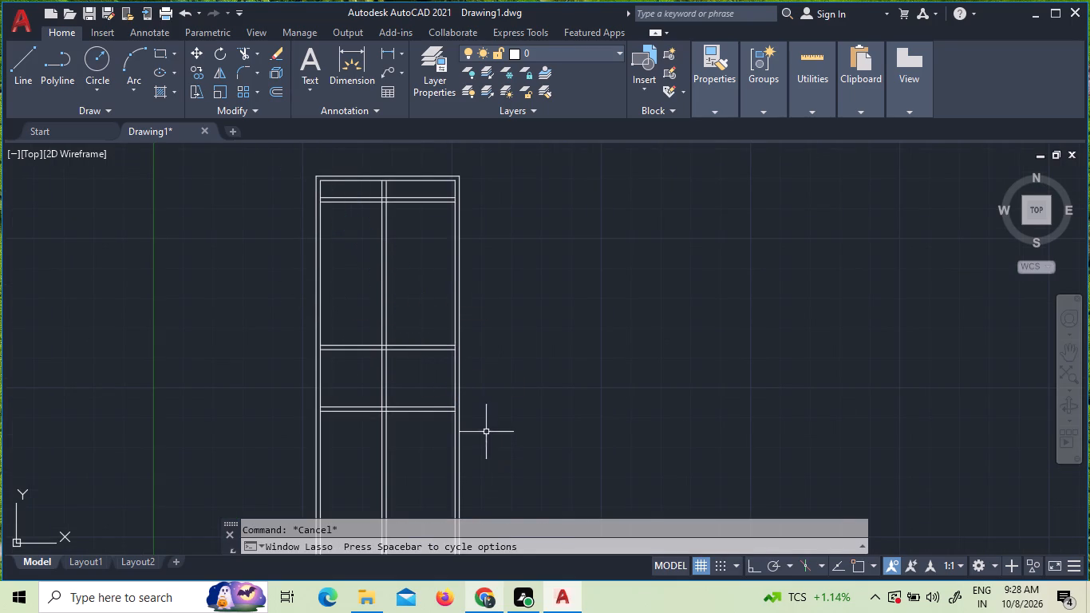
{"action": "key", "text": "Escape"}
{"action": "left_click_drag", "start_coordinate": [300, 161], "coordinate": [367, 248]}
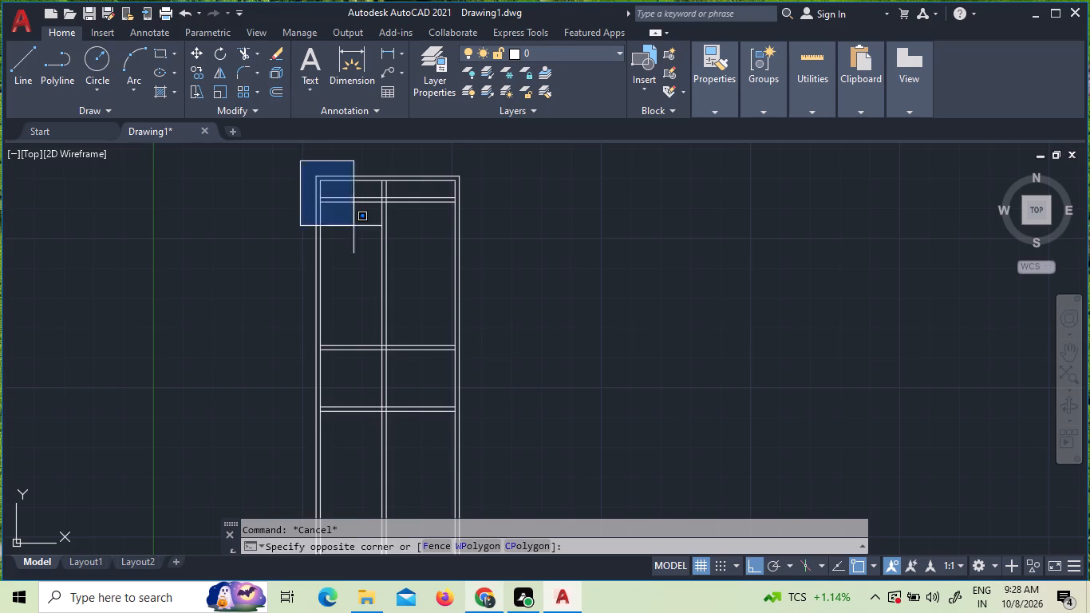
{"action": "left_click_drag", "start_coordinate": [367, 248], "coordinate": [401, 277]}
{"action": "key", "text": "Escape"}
Select the whole plan as cutting edges and trim away both vertical partition lines below the third horizontal partition.
{"action": "left_click", "coordinate": [263, 166]}
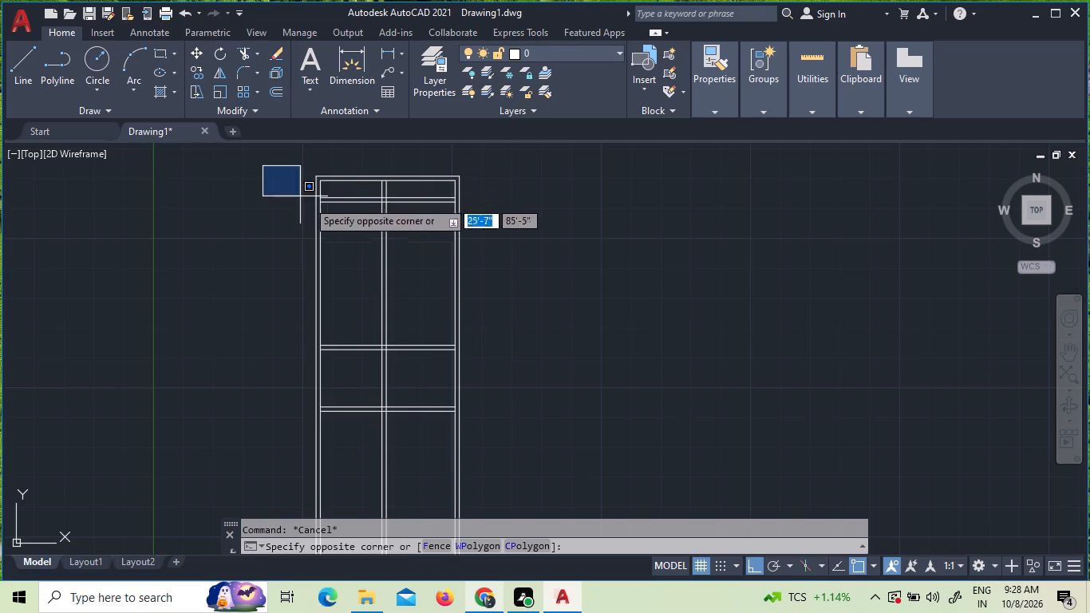
{"action": "scroll", "coordinate": [495, 520], "scroll_direction": "down", "scroll_amount": 1}
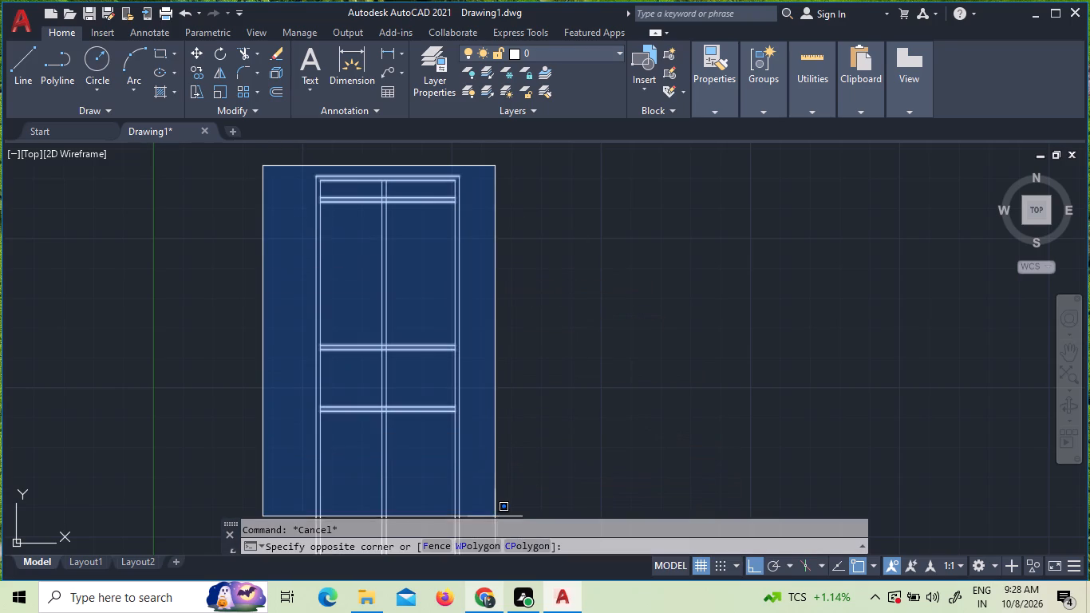
{"action": "middle_click_drag", "start_coordinate": [474, 459], "coordinate": [482, 359]}
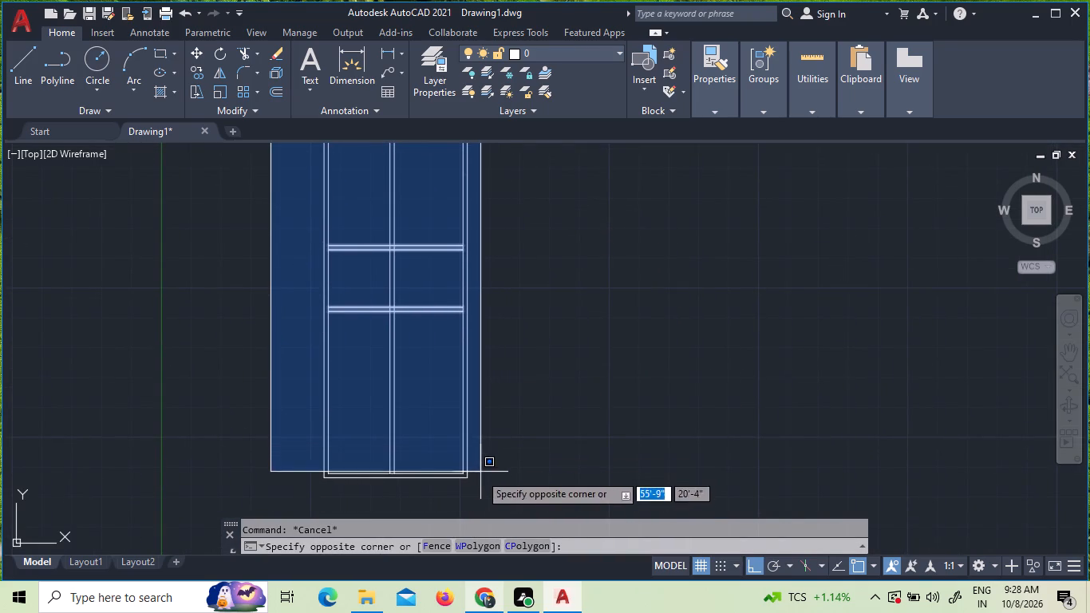
{"action": "left_click", "coordinate": [488, 496]}
{"action": "type", "text": "TR"}
{"action": "key", "text": "Return"}
{"action": "key", "text": "Return"}
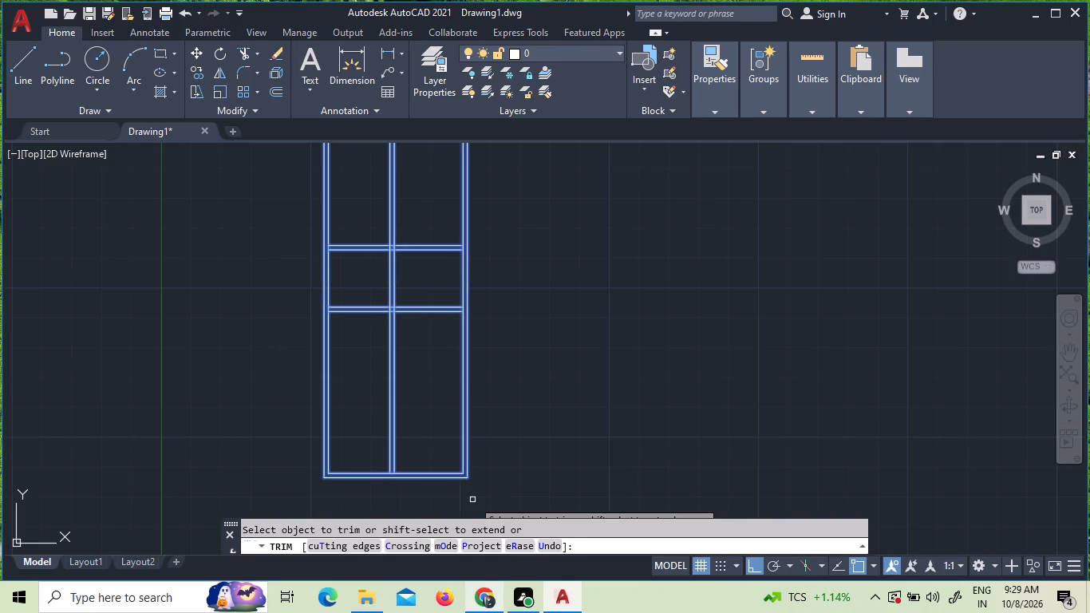
{"action": "left_click", "coordinate": [421, 357]}
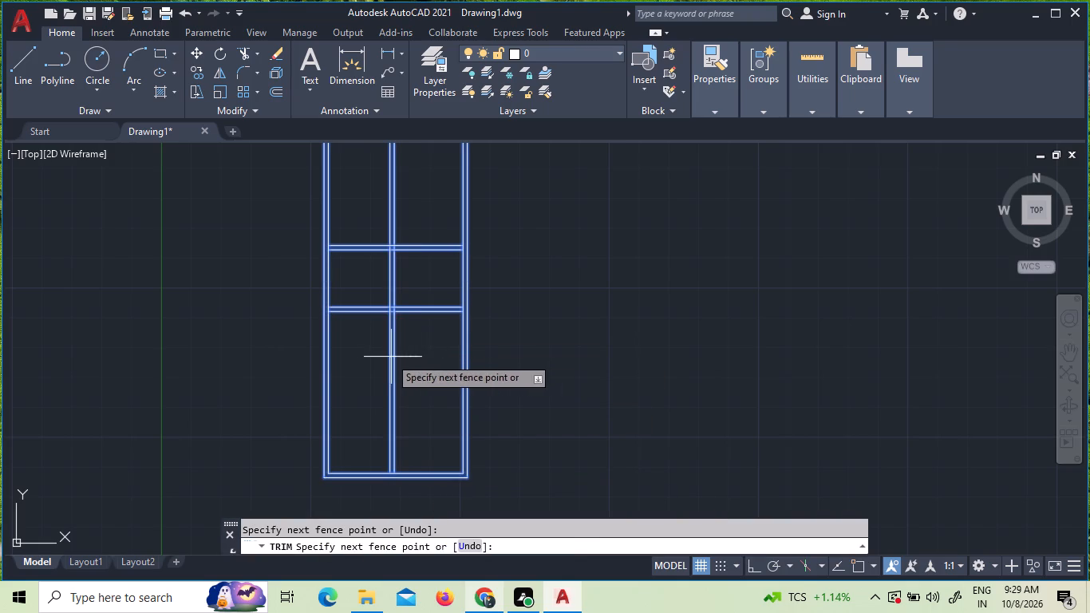
{"action": "left_click", "coordinate": [380, 348]}
{"action": "left_click", "coordinate": [380, 348]}
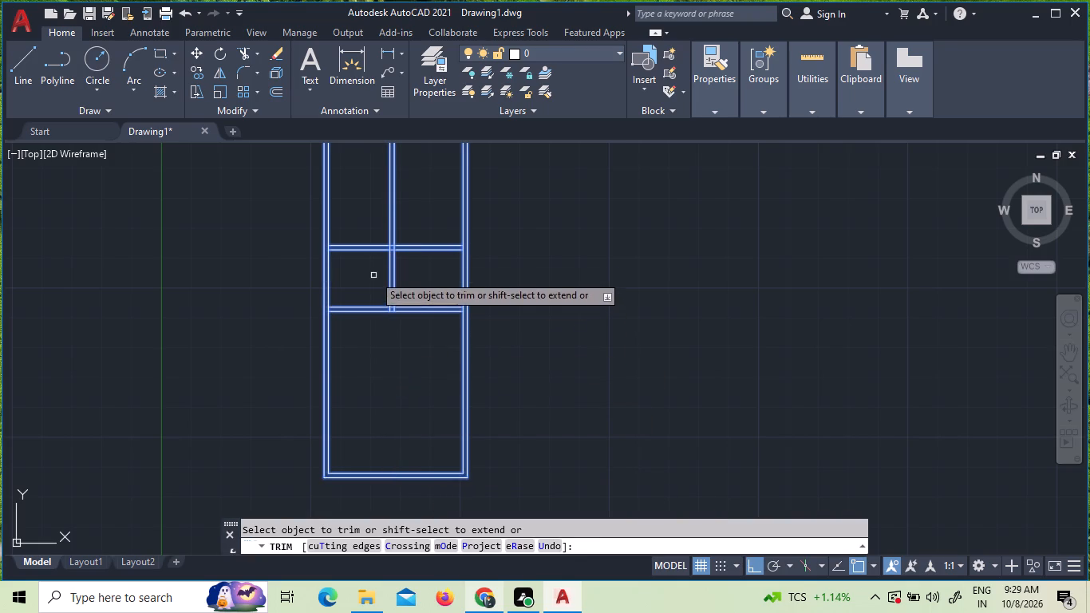
Trim away the second and third horizontal partition lines between the plan's left wall and the vertical partition.
{"action": "left_click_drag", "start_coordinate": [371, 195], "coordinate": [380, 338]}
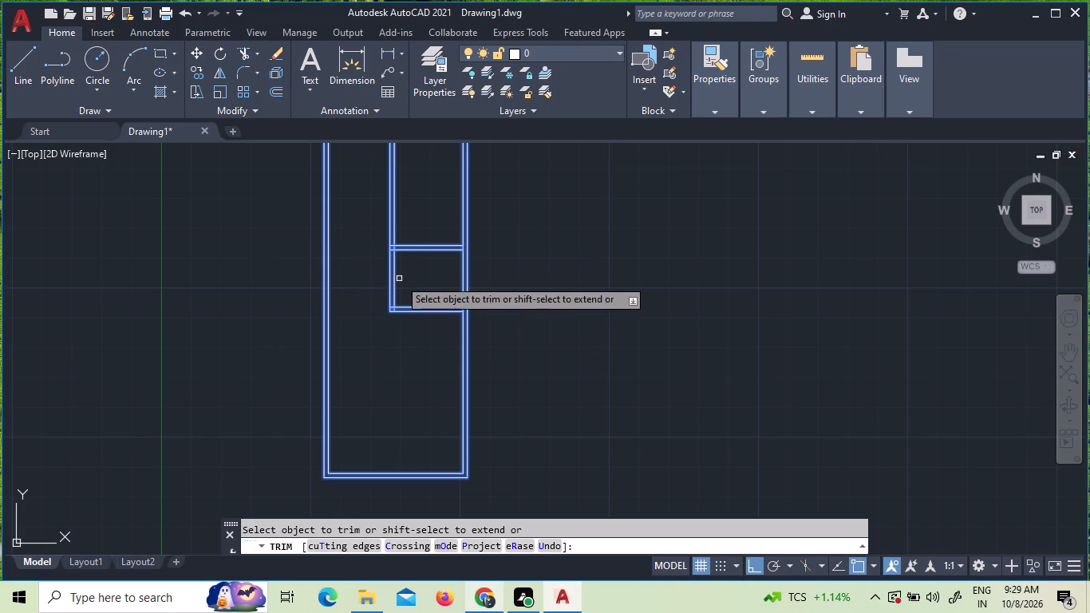
Trim the overlapping lines where the third horizontal partition meets the plan's right wall and the vertical partition.
{"action": "scroll", "coordinate": [467, 307], "scroll_direction": "up", "scroll_amount": 3}
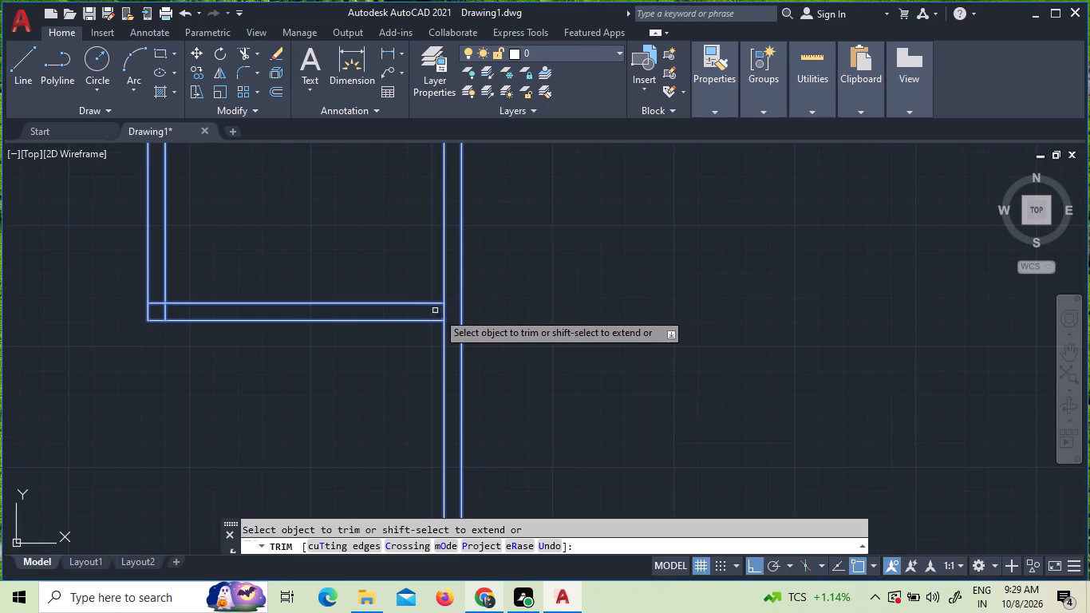
{"action": "left_click", "coordinate": [455, 310]}
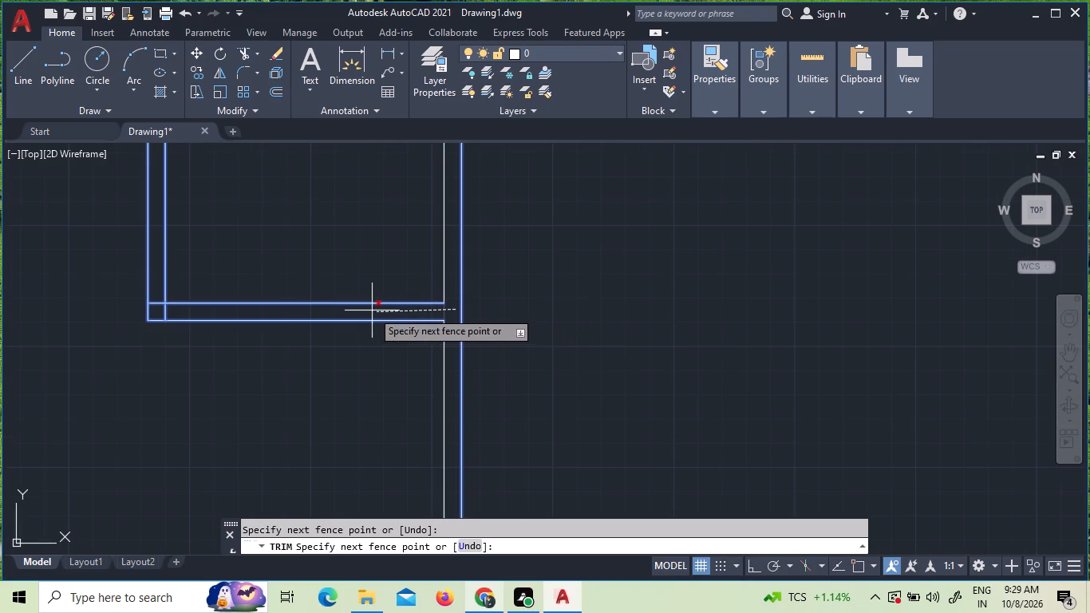
{"action": "left_click", "coordinate": [158, 308]}
{"action": "left_click", "coordinate": [157, 310]}
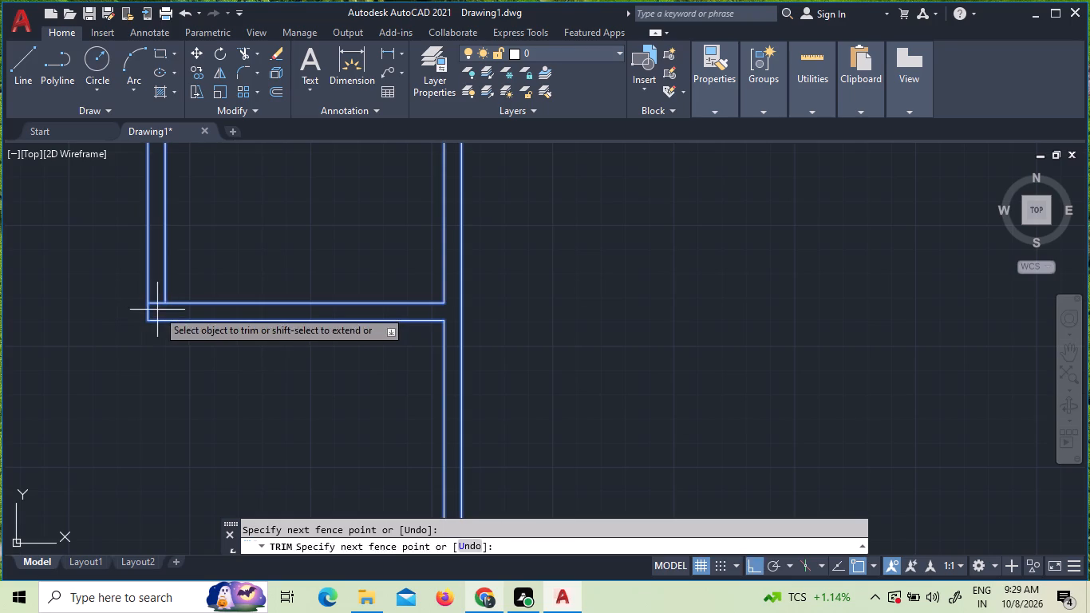
{"action": "left_click", "coordinate": [155, 278]}
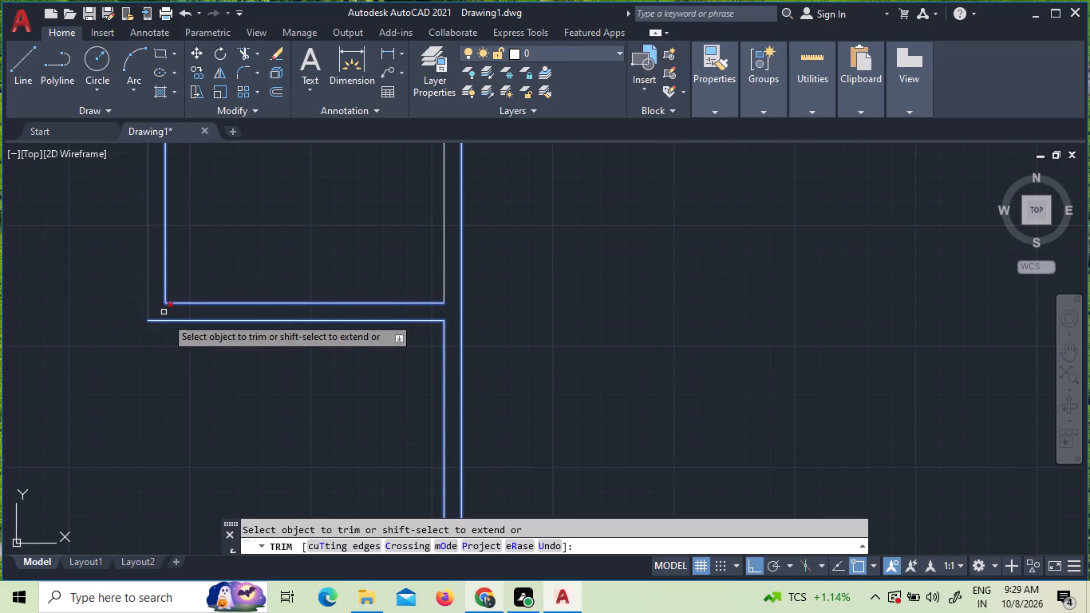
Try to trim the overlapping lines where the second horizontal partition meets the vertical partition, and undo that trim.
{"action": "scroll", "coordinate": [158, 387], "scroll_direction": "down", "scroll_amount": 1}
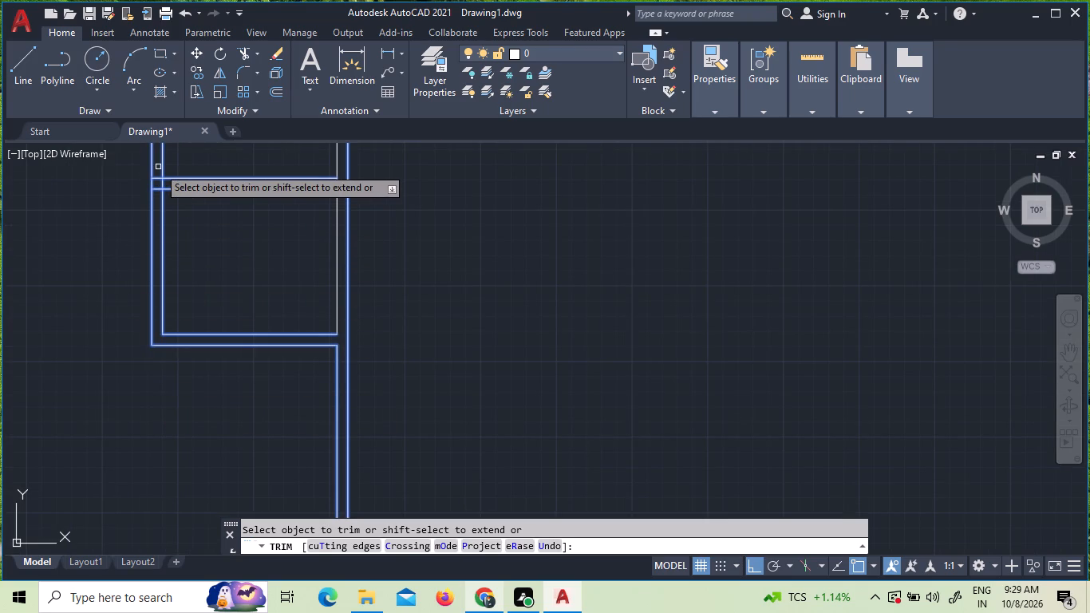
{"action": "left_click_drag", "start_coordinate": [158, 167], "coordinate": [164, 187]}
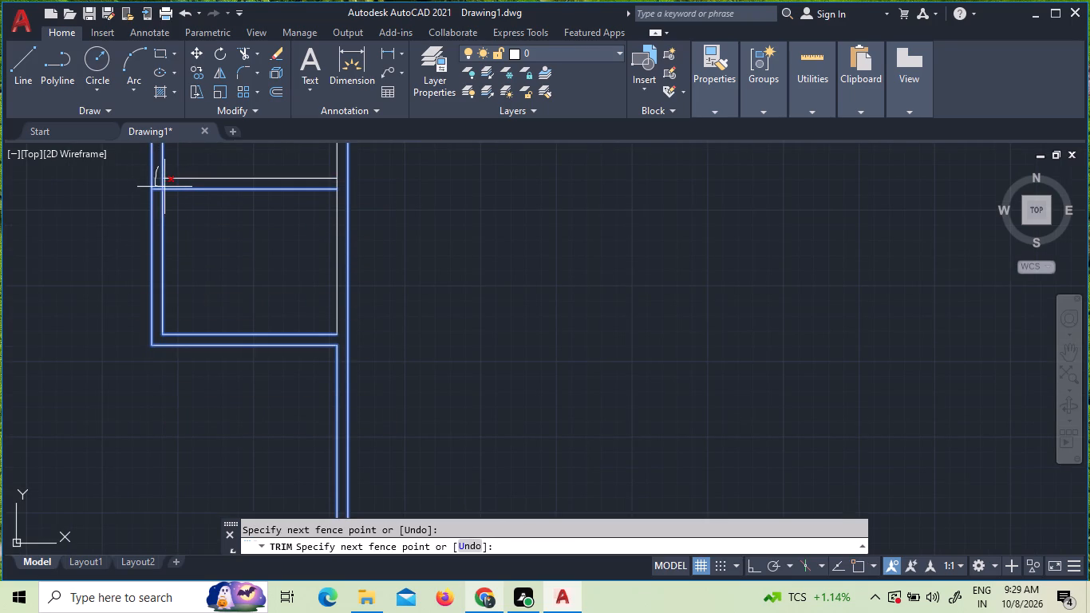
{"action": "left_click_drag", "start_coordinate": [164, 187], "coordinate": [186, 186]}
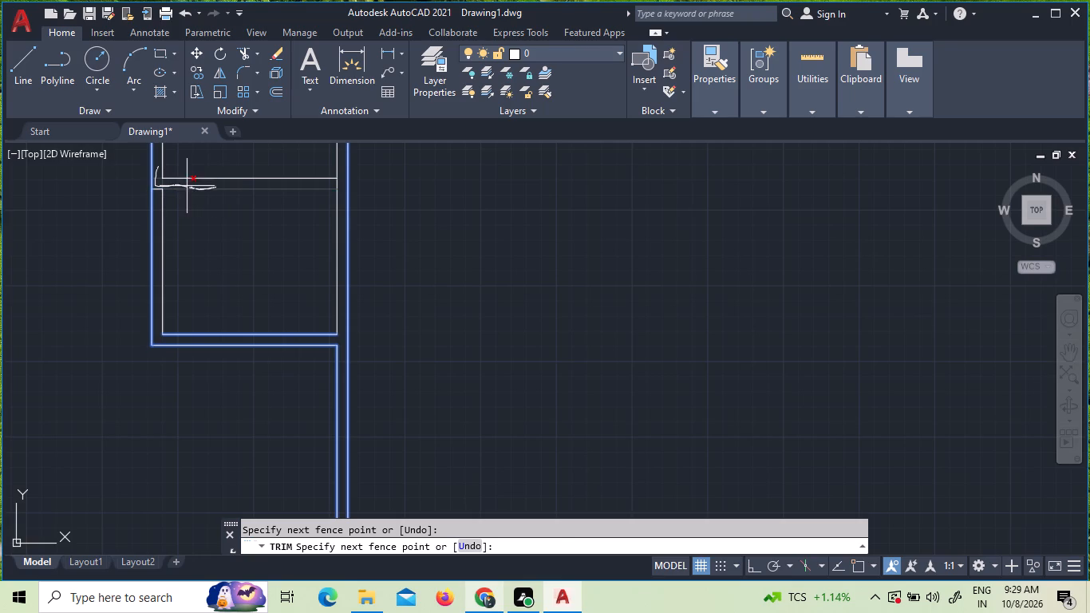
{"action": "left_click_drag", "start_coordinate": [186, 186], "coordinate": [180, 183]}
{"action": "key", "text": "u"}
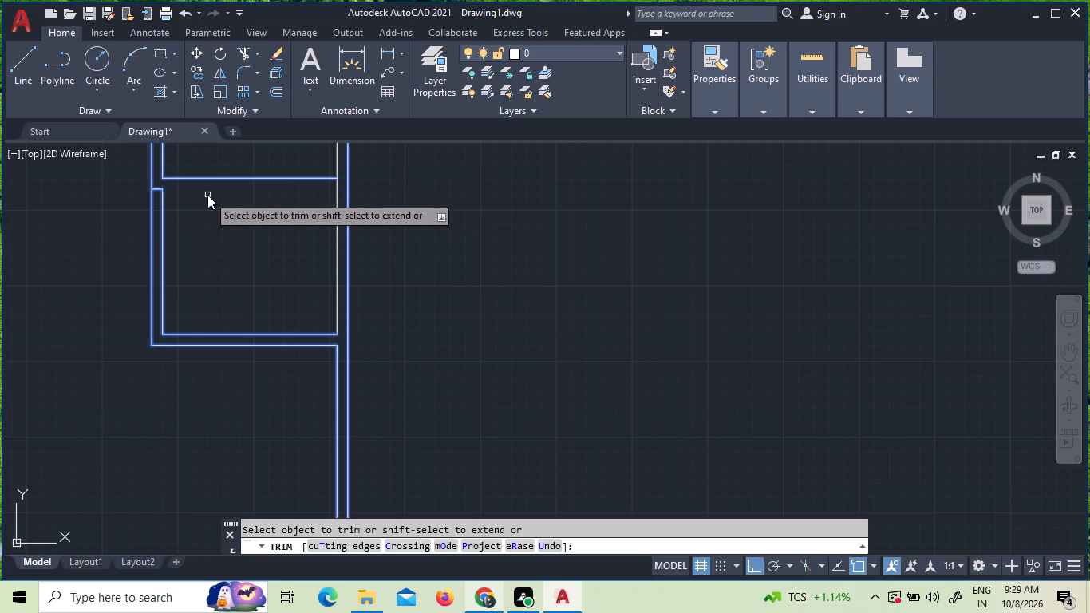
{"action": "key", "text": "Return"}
Trim the overlapping lines where the second horizontal partition meets the vertical partition and the plan's right wall.
{"action": "scroll", "coordinate": [192, 268], "scroll_direction": "down", "scroll_amount": 2}
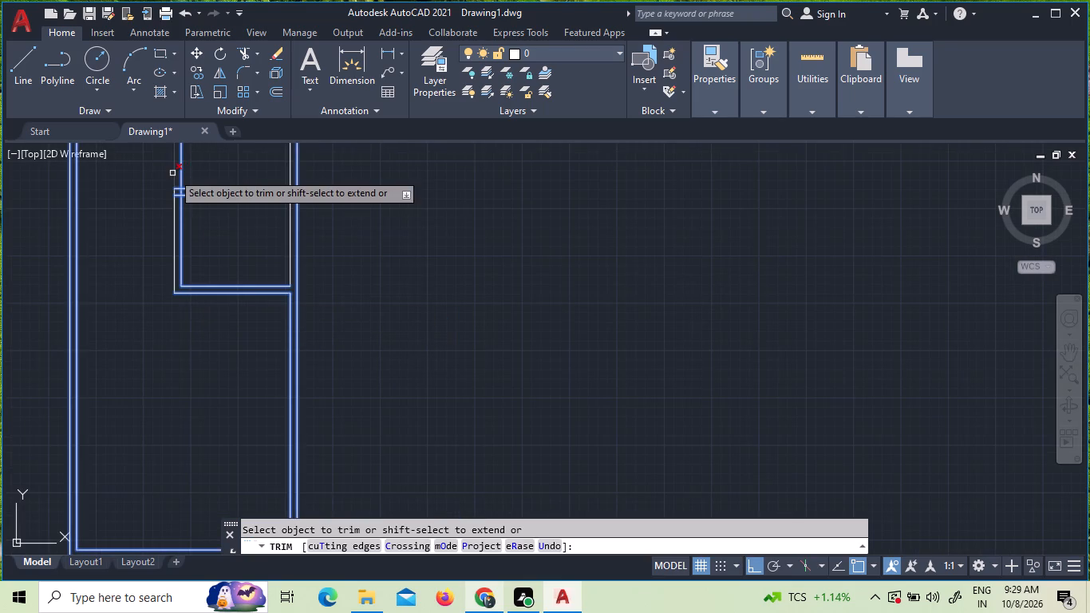
{"action": "scroll", "coordinate": [176, 156], "scroll_direction": "up", "scroll_amount": 2}
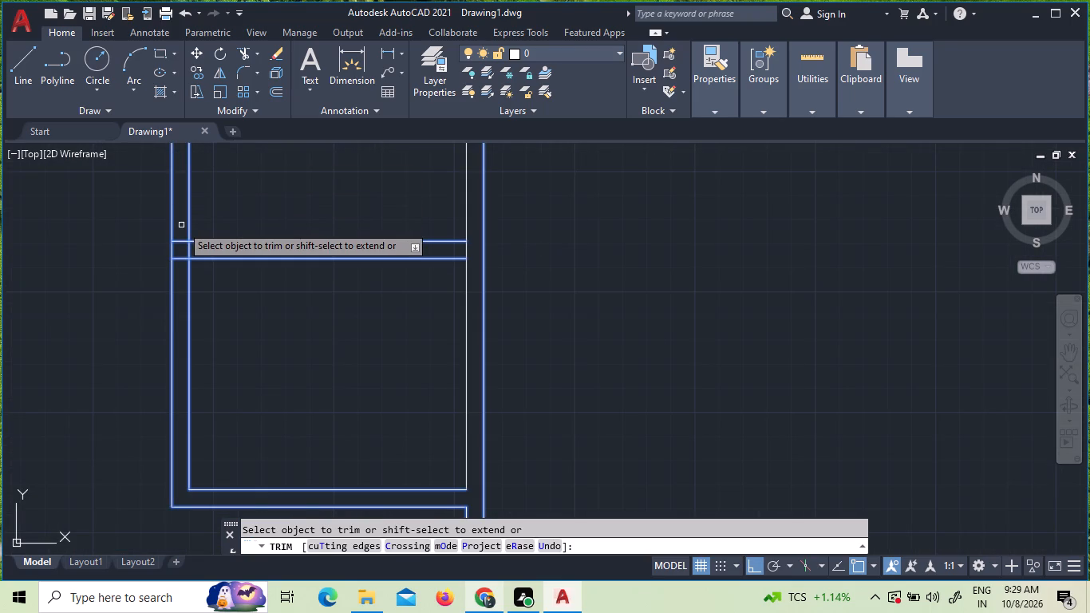
{"action": "left_click", "coordinate": [181, 225]}
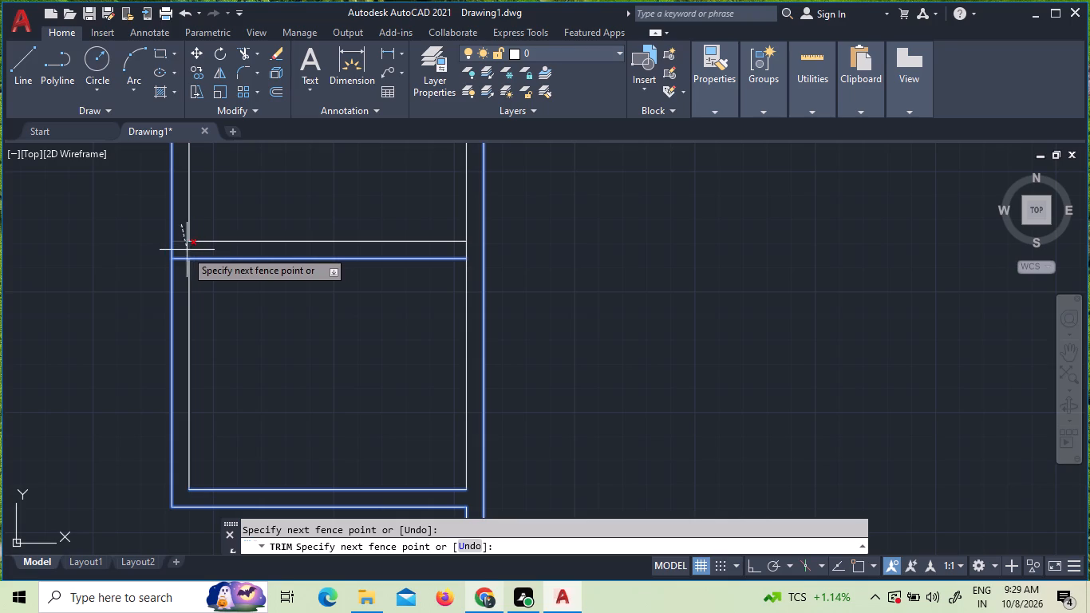
{"action": "left_click", "coordinate": [184, 251]}
{"action": "left_click_drag", "start_coordinate": [184, 248], "coordinate": [192, 250]}
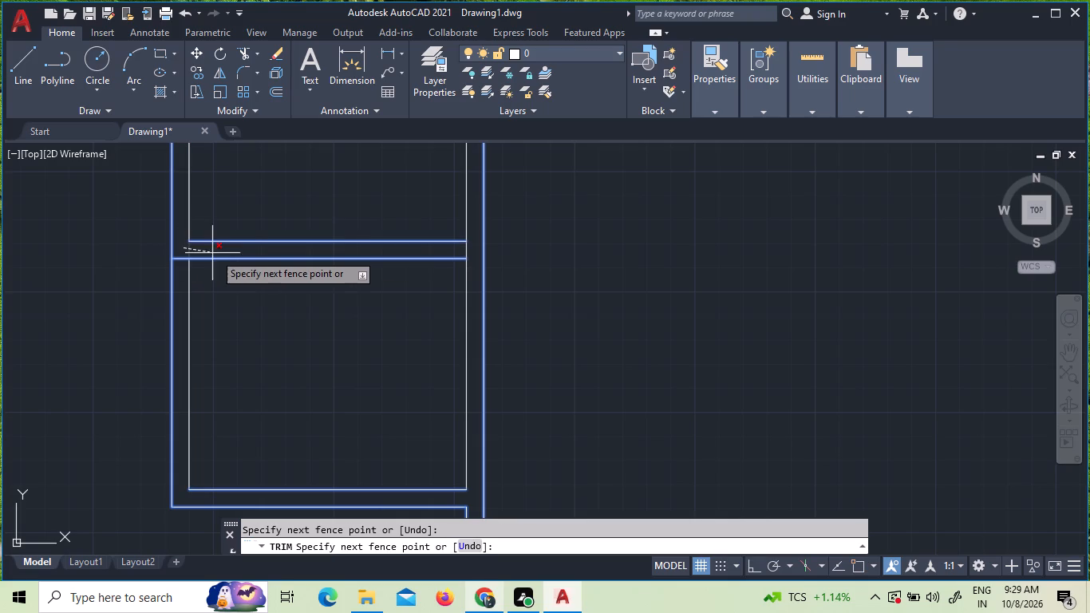
{"action": "left_click", "coordinate": [474, 251]}
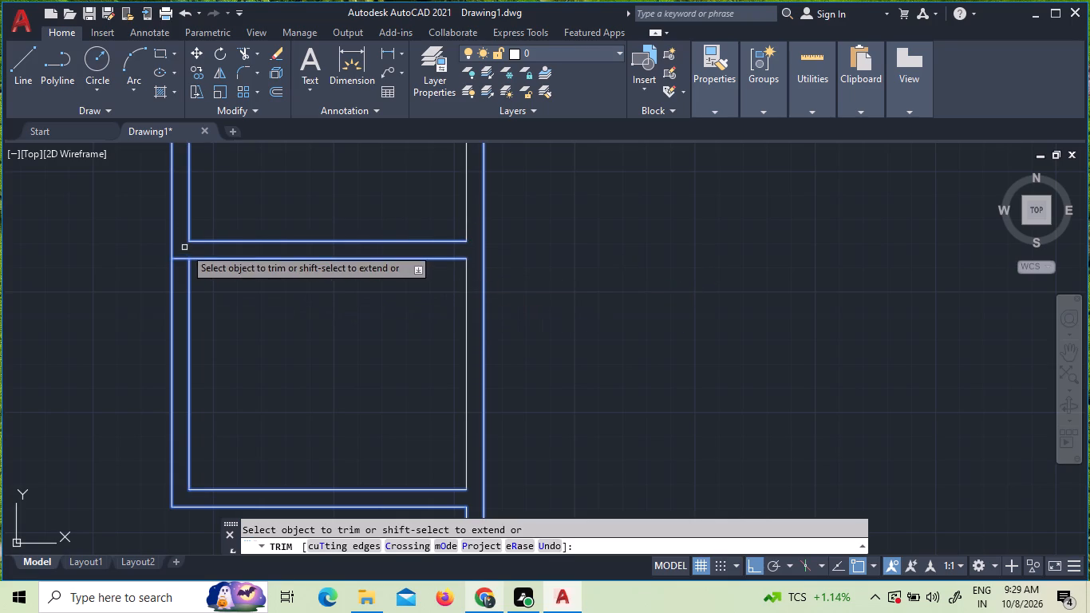
{"action": "left_click", "coordinate": [184, 247]}
{"action": "left_click", "coordinate": [179, 280]}
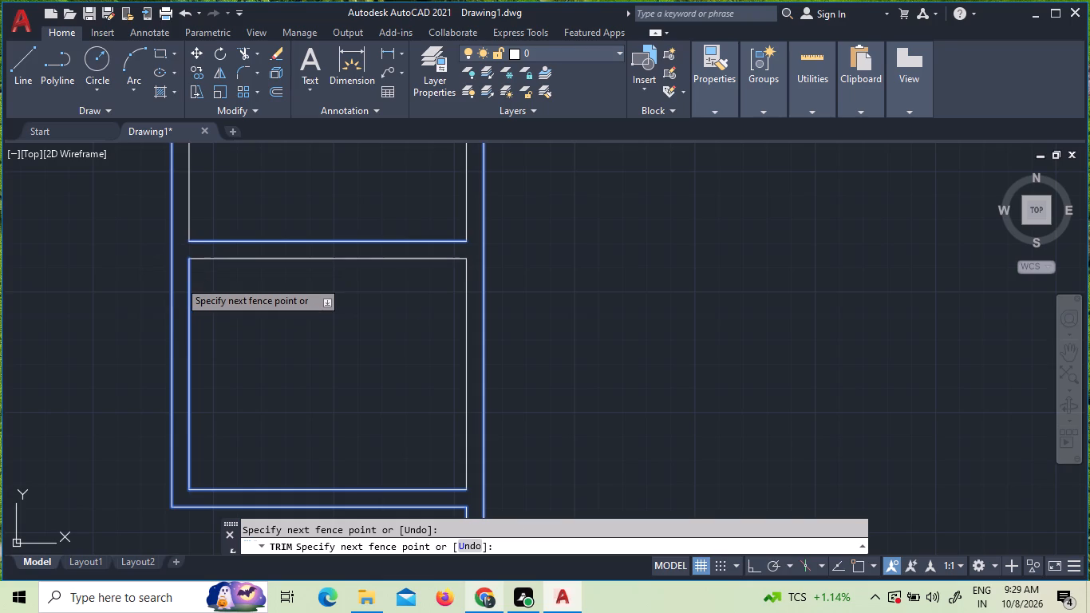
Trim the wall and vertical partition lines crossing between the first horizontal partition's two lines, from the right wall to the left wall.
{"action": "scroll", "coordinate": [341, 381], "scroll_direction": "down", "scroll_amount": 6}
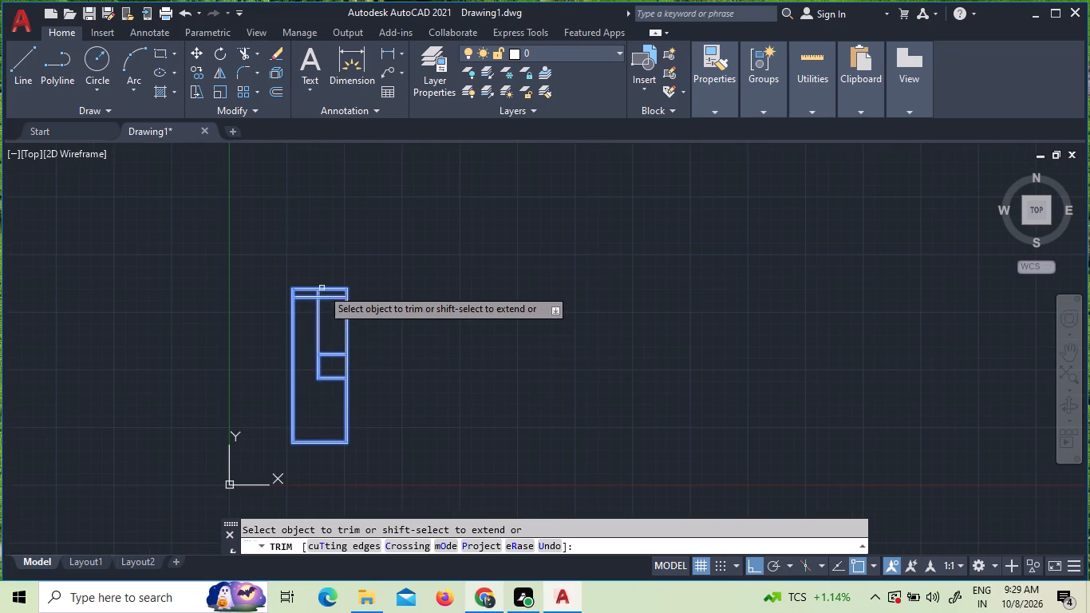
{"action": "scroll", "coordinate": [306, 267], "scroll_direction": "up", "scroll_amount": 2}
{"action": "scroll", "coordinate": [347, 370], "scroll_direction": "up", "scroll_amount": 3}
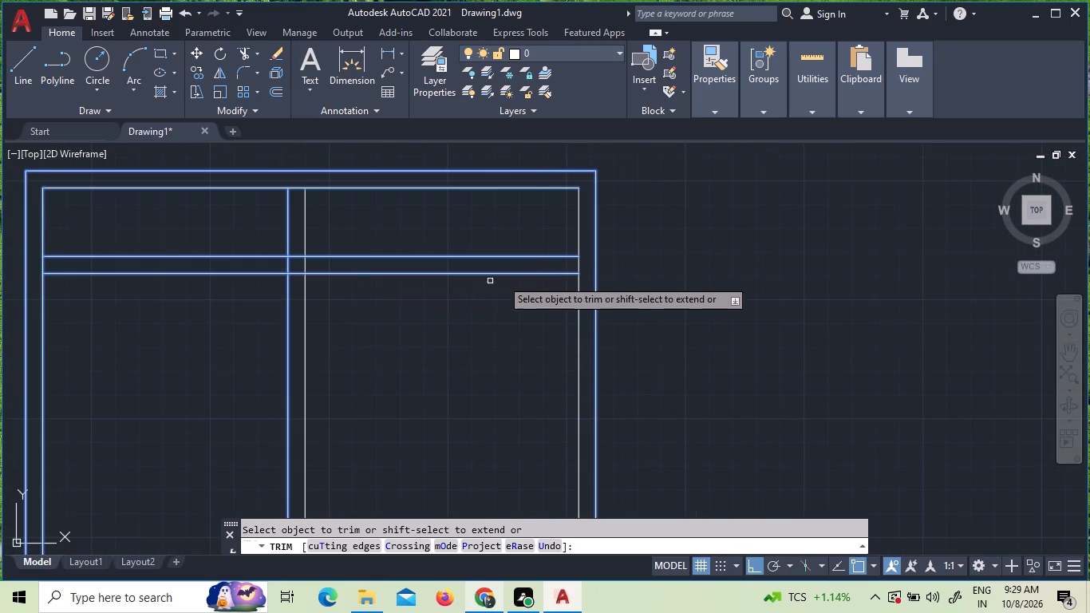
{"action": "left_click", "coordinate": [586, 264]}
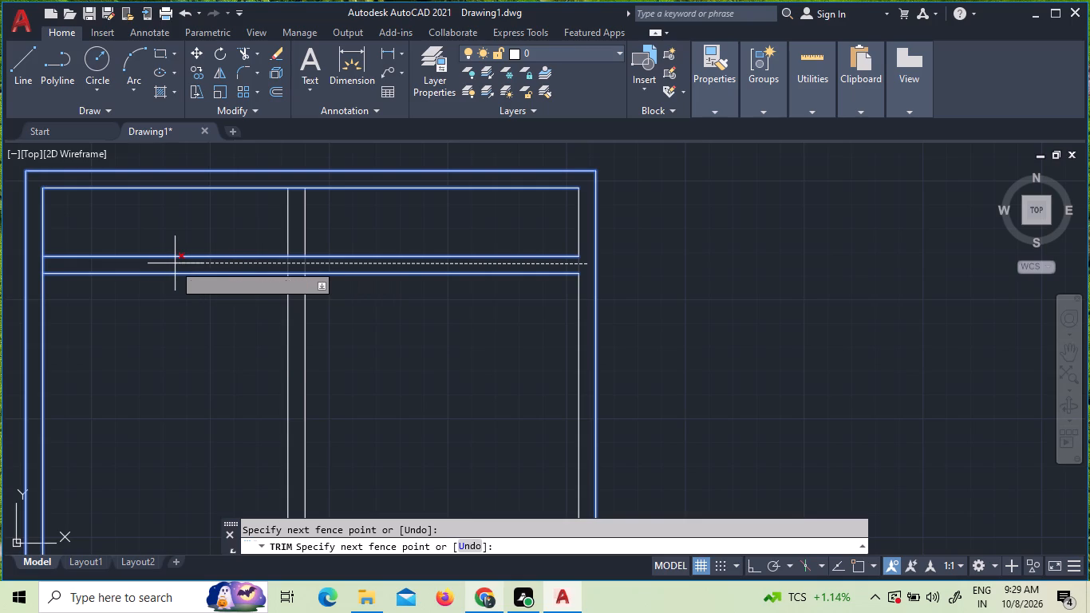
{"action": "left_click", "coordinate": [35, 264]}
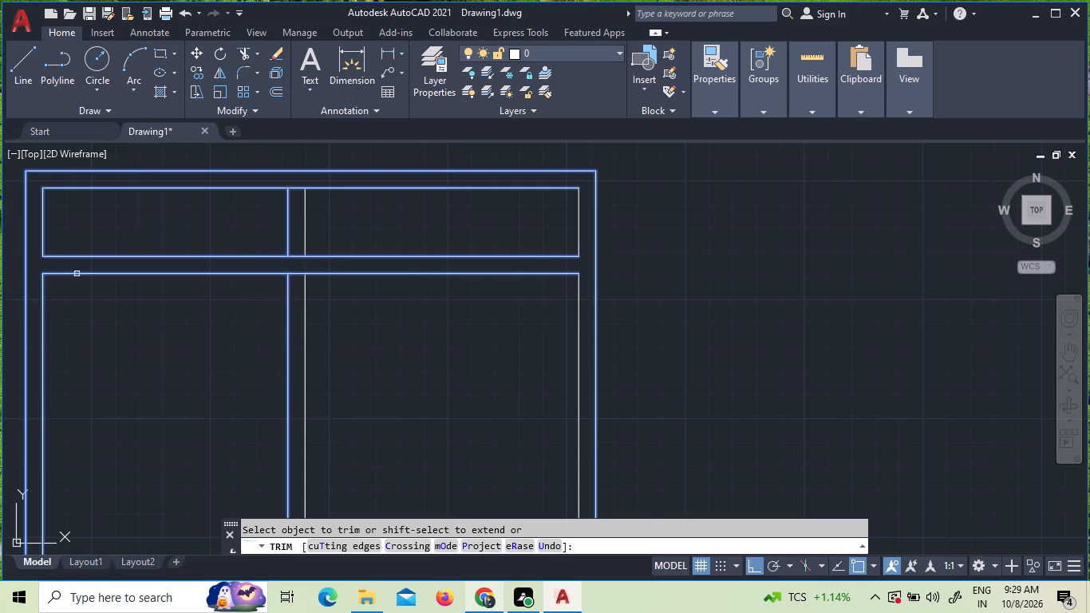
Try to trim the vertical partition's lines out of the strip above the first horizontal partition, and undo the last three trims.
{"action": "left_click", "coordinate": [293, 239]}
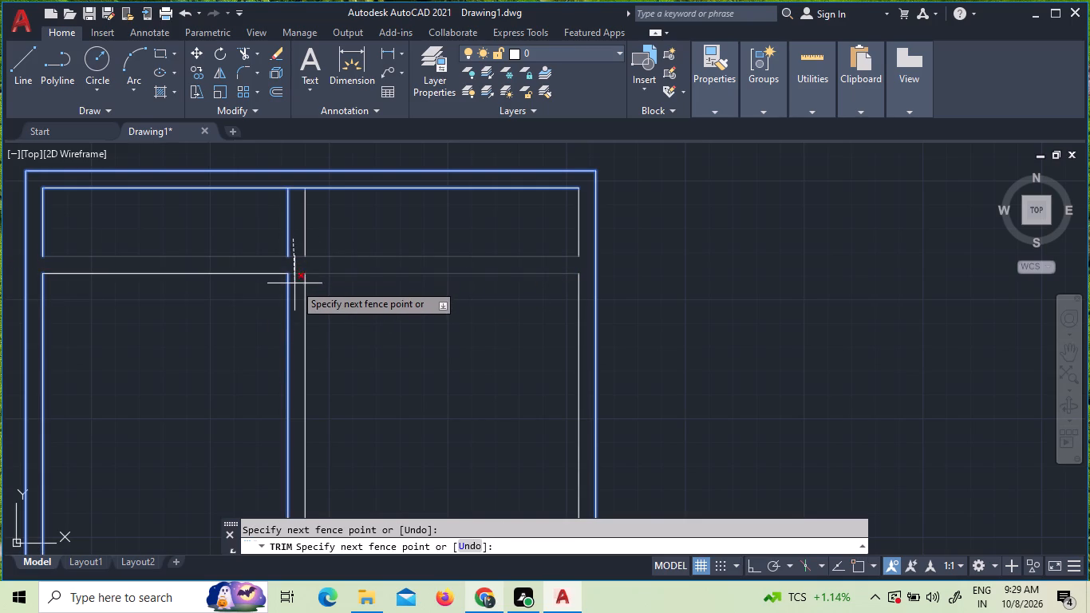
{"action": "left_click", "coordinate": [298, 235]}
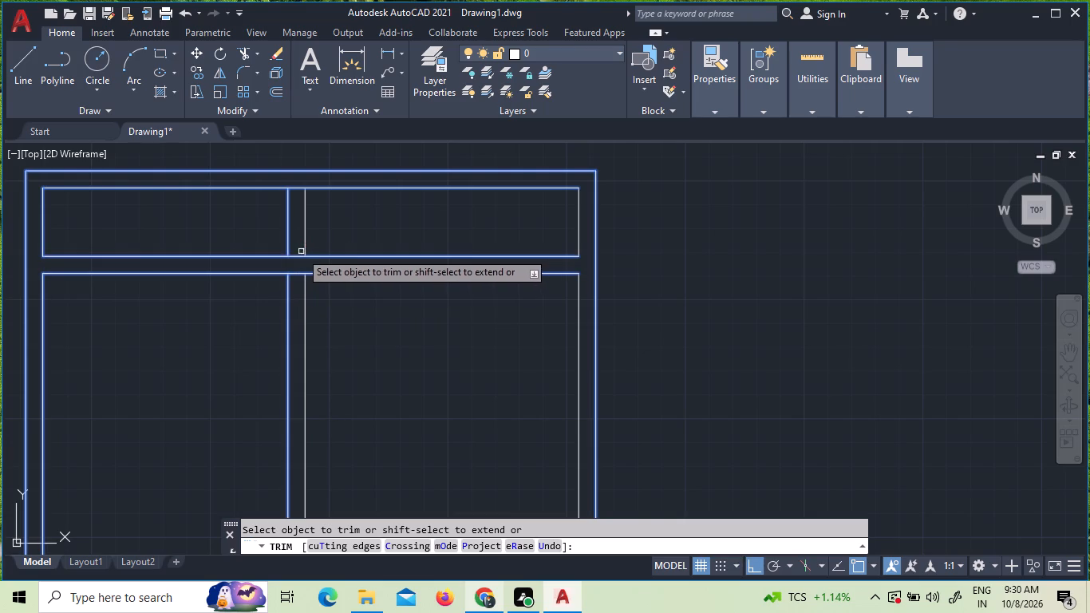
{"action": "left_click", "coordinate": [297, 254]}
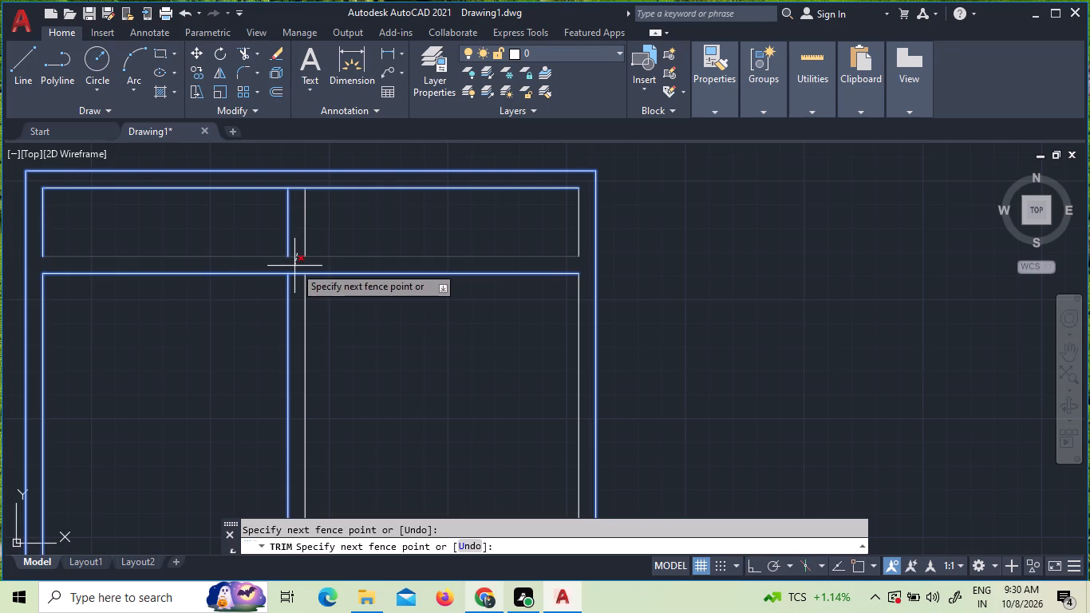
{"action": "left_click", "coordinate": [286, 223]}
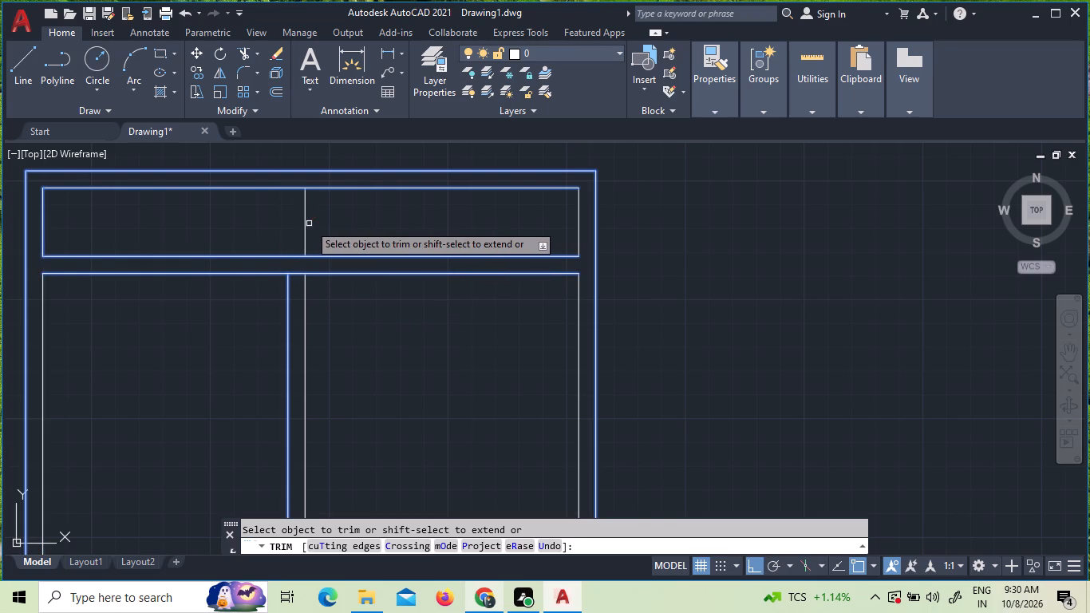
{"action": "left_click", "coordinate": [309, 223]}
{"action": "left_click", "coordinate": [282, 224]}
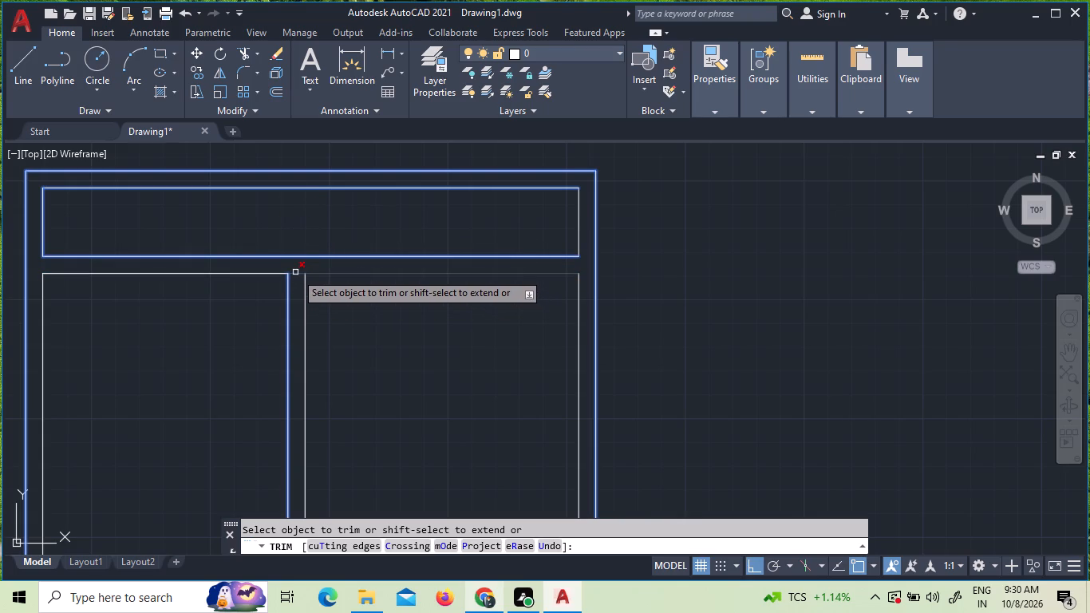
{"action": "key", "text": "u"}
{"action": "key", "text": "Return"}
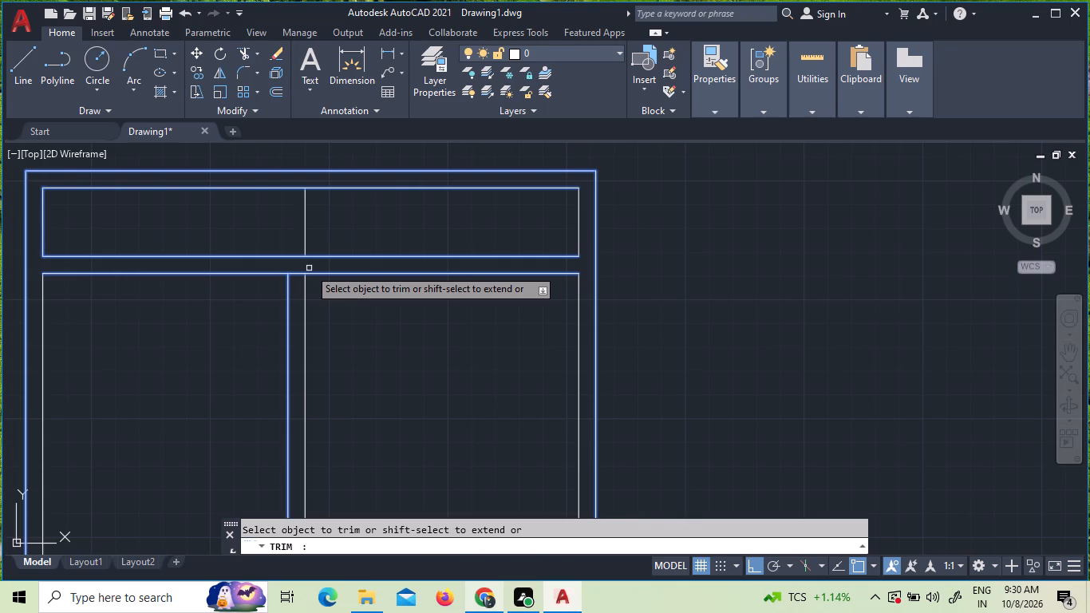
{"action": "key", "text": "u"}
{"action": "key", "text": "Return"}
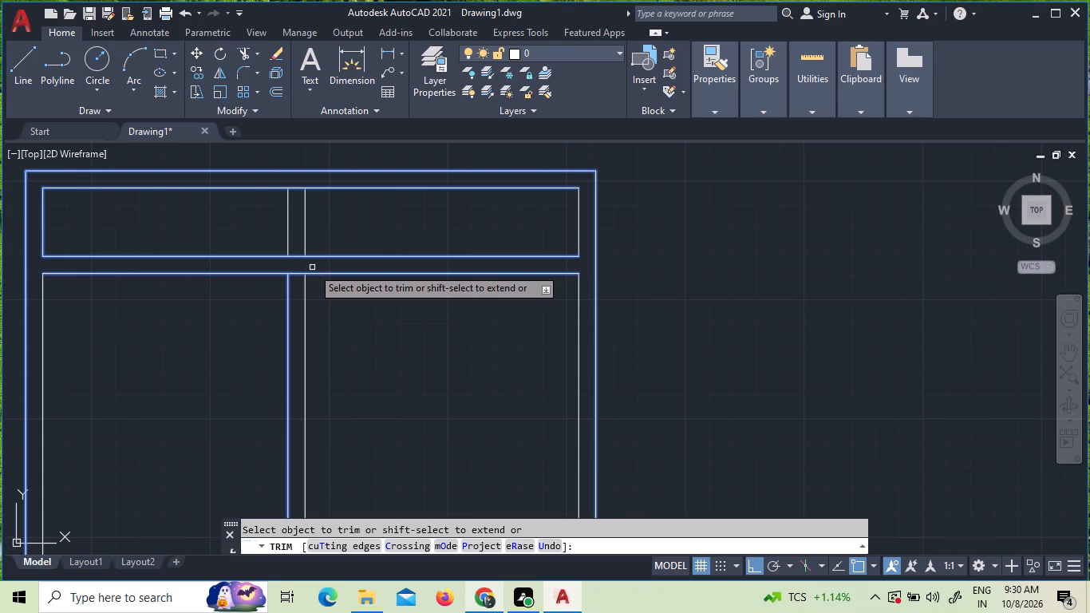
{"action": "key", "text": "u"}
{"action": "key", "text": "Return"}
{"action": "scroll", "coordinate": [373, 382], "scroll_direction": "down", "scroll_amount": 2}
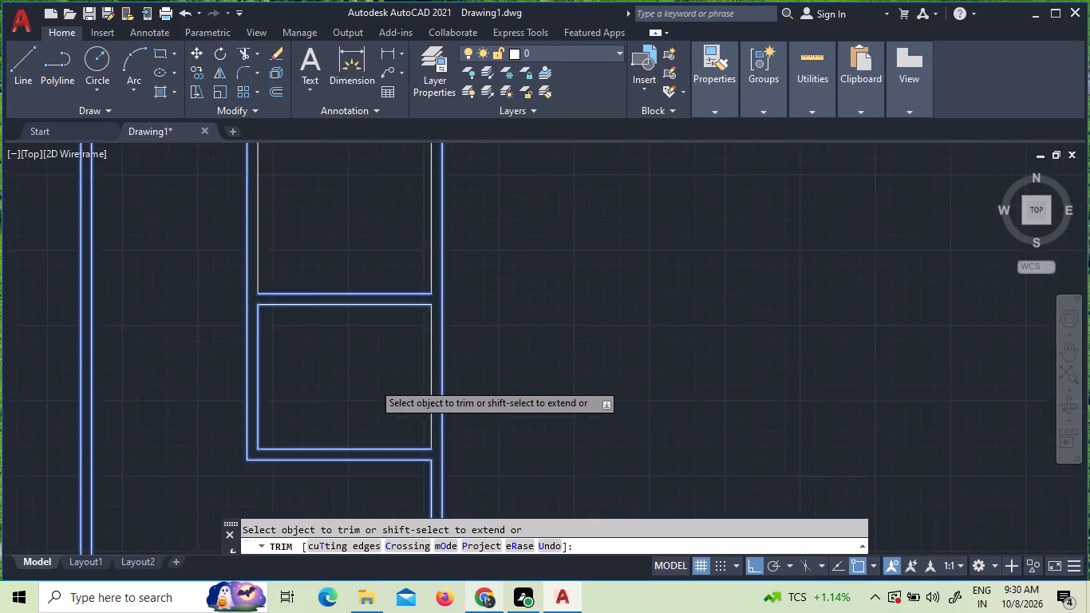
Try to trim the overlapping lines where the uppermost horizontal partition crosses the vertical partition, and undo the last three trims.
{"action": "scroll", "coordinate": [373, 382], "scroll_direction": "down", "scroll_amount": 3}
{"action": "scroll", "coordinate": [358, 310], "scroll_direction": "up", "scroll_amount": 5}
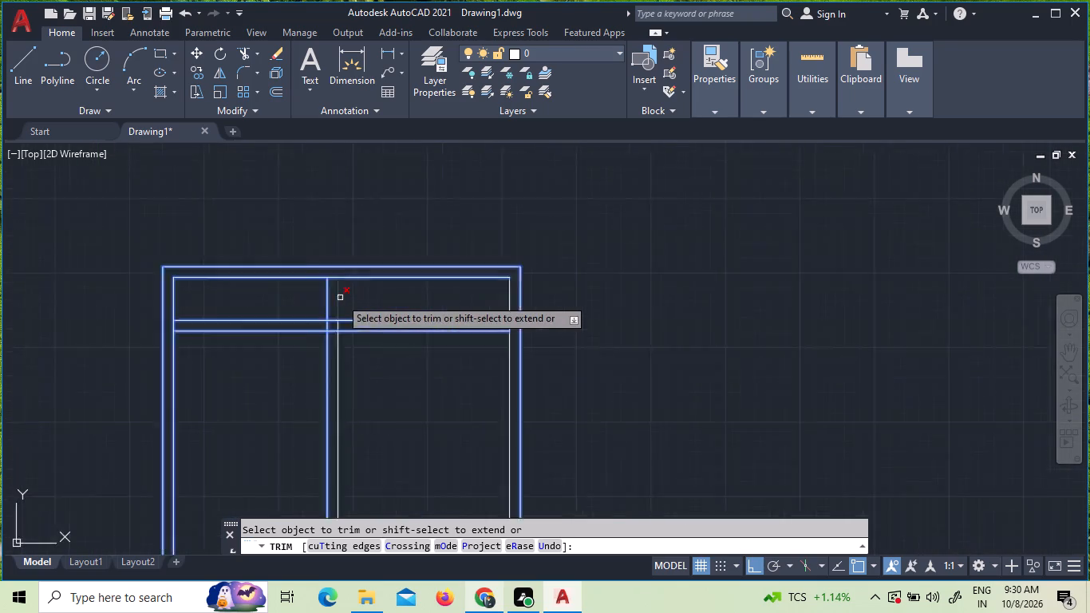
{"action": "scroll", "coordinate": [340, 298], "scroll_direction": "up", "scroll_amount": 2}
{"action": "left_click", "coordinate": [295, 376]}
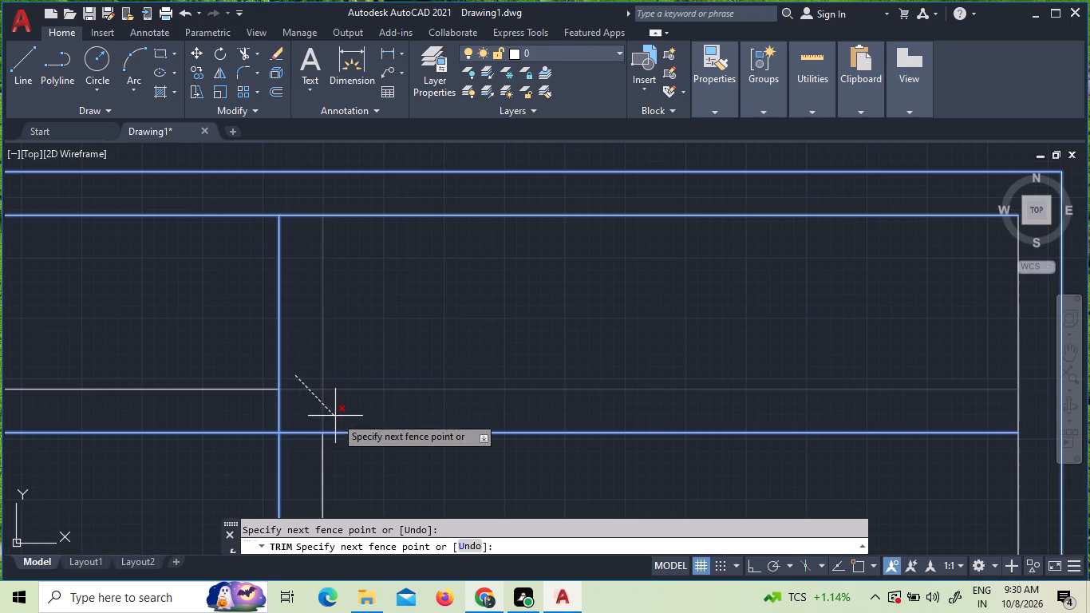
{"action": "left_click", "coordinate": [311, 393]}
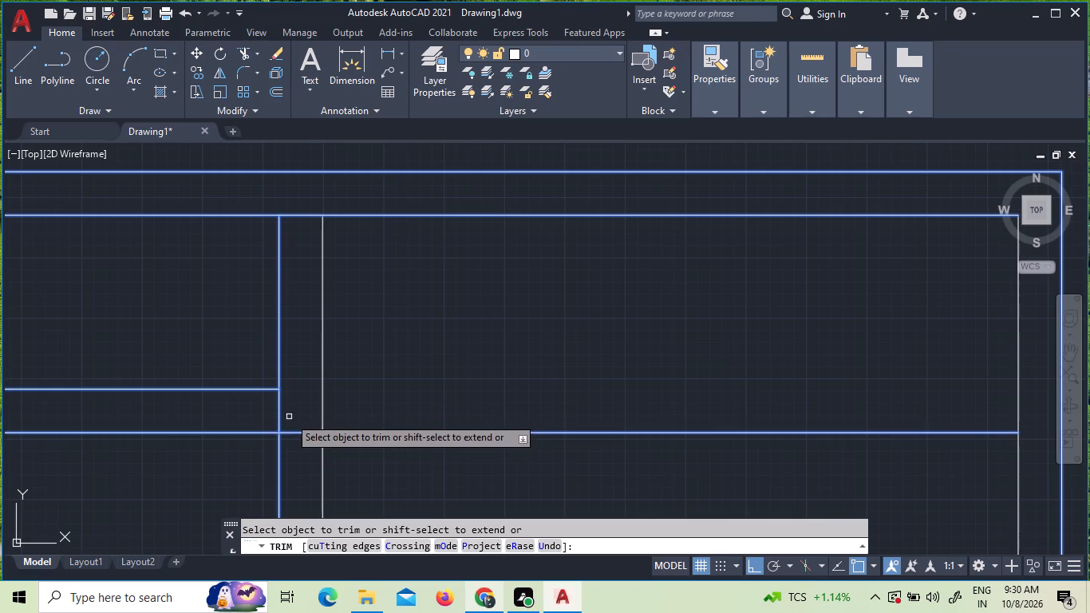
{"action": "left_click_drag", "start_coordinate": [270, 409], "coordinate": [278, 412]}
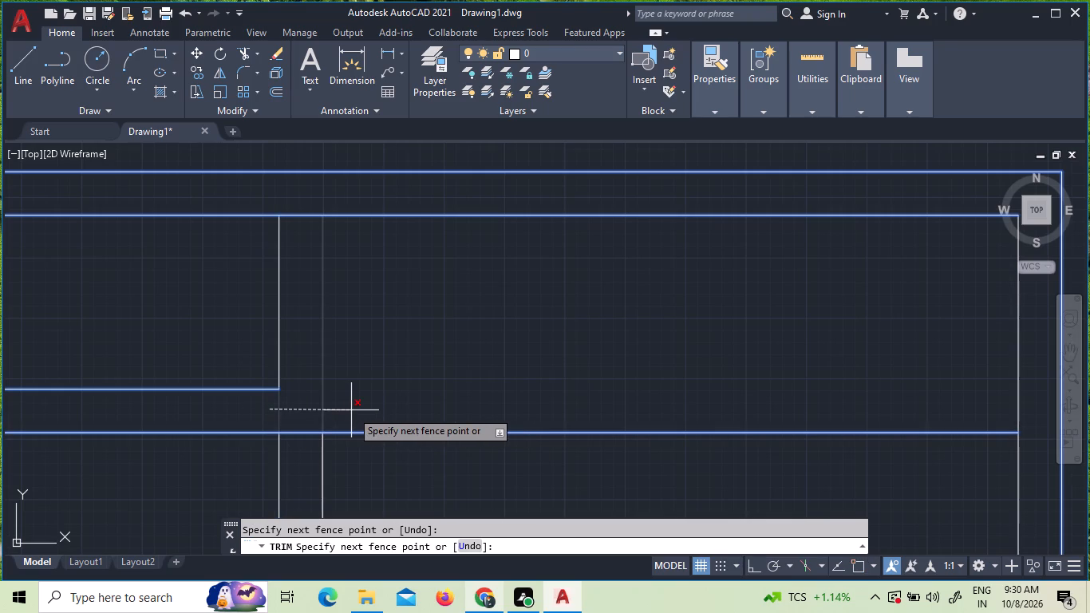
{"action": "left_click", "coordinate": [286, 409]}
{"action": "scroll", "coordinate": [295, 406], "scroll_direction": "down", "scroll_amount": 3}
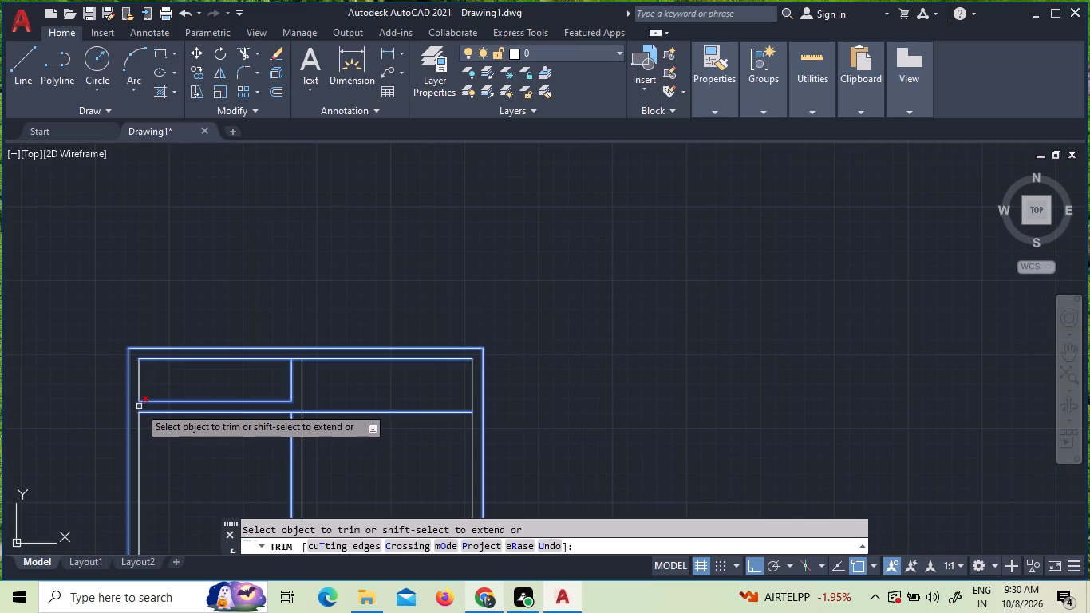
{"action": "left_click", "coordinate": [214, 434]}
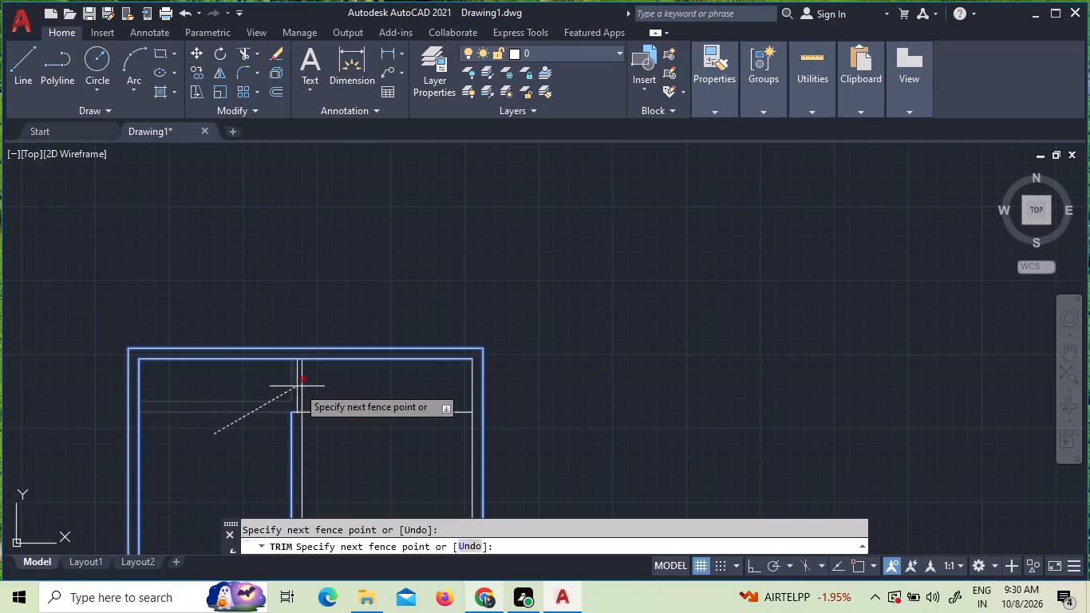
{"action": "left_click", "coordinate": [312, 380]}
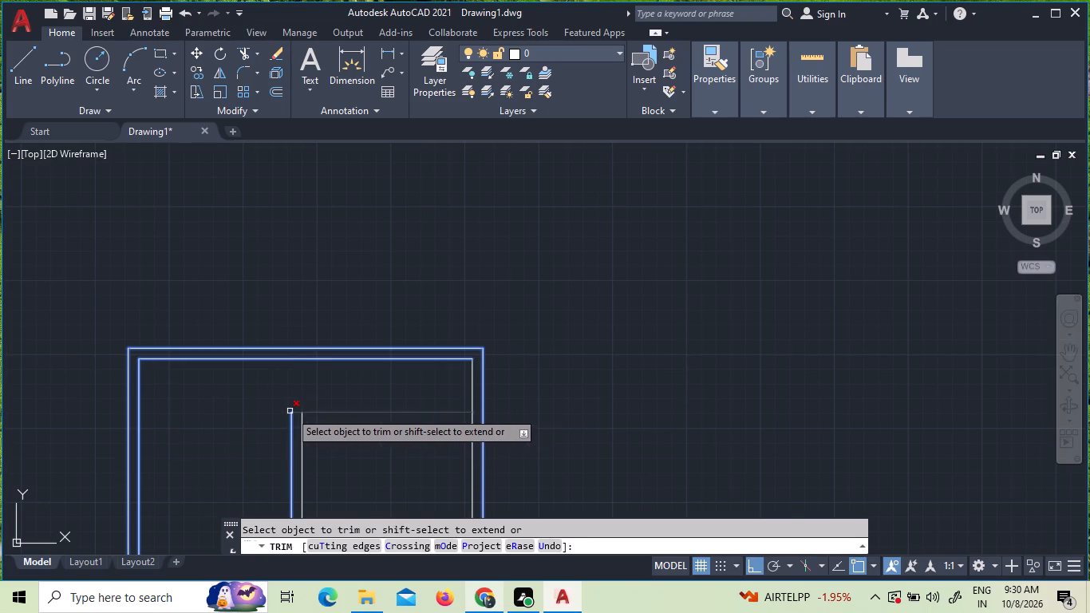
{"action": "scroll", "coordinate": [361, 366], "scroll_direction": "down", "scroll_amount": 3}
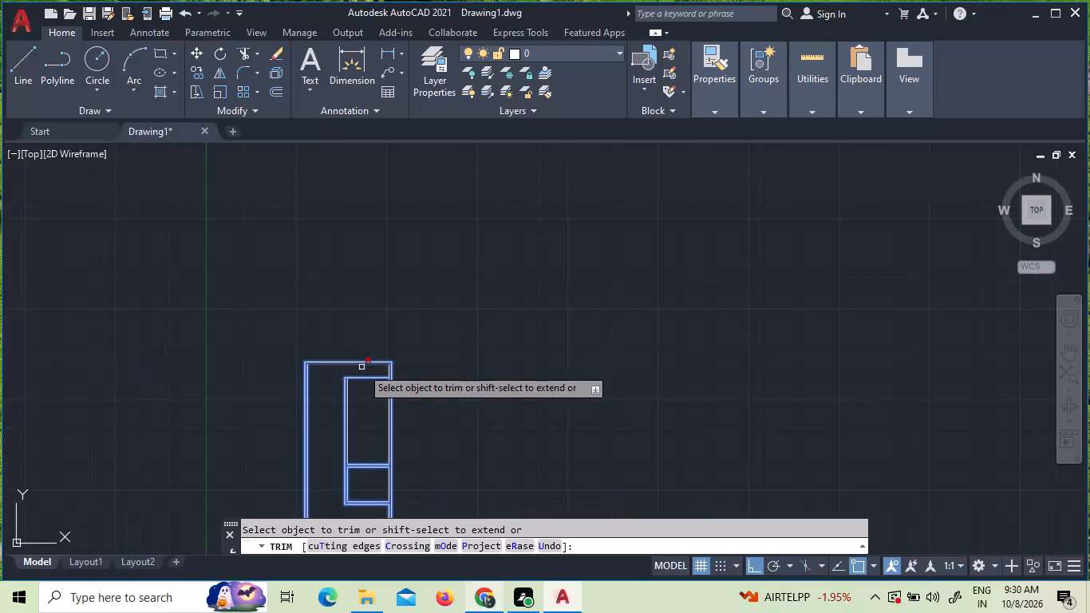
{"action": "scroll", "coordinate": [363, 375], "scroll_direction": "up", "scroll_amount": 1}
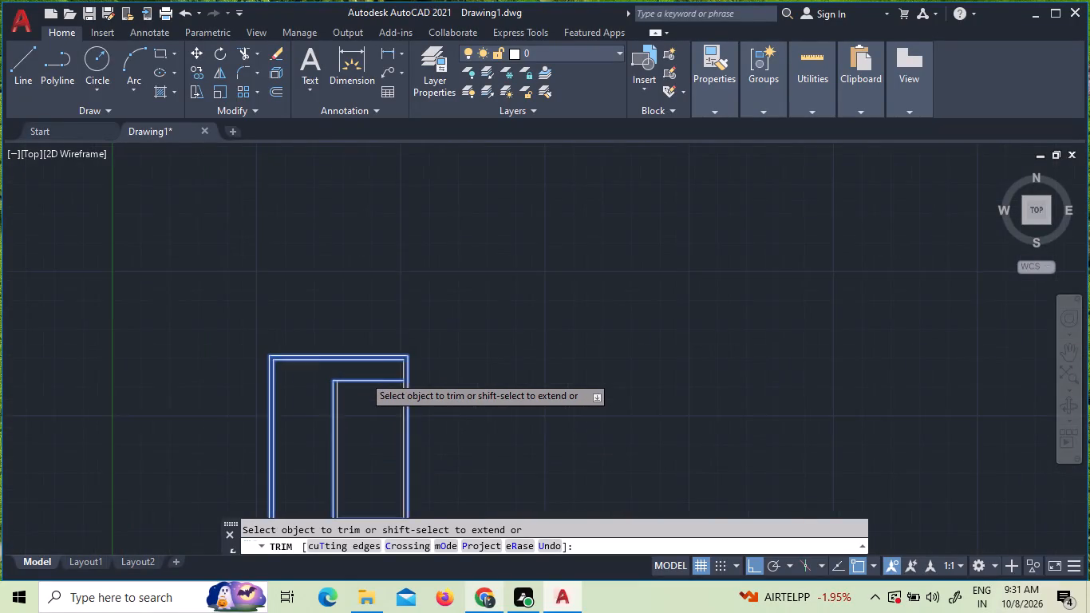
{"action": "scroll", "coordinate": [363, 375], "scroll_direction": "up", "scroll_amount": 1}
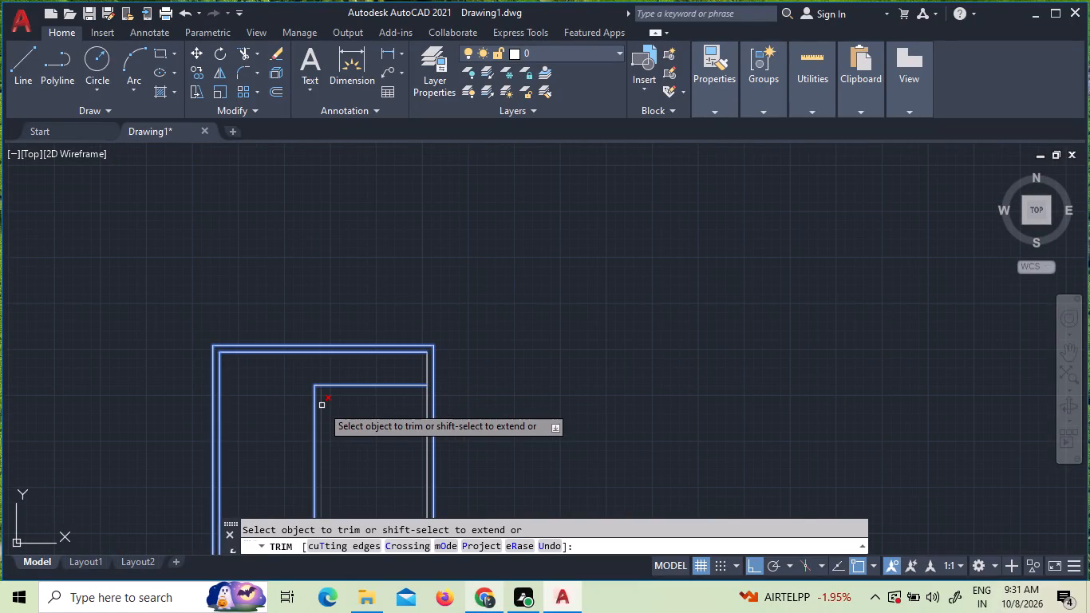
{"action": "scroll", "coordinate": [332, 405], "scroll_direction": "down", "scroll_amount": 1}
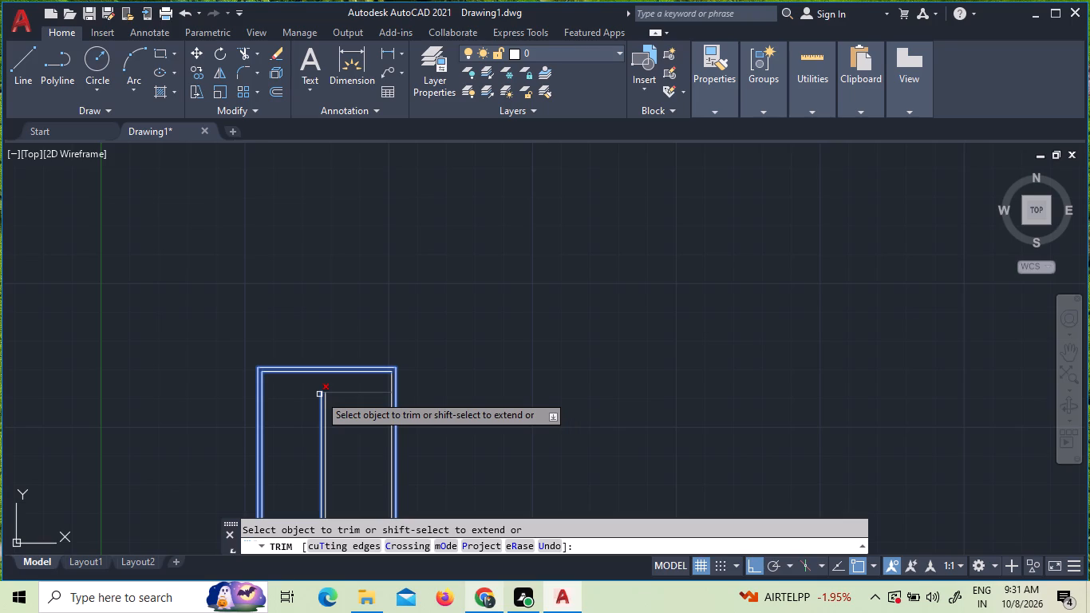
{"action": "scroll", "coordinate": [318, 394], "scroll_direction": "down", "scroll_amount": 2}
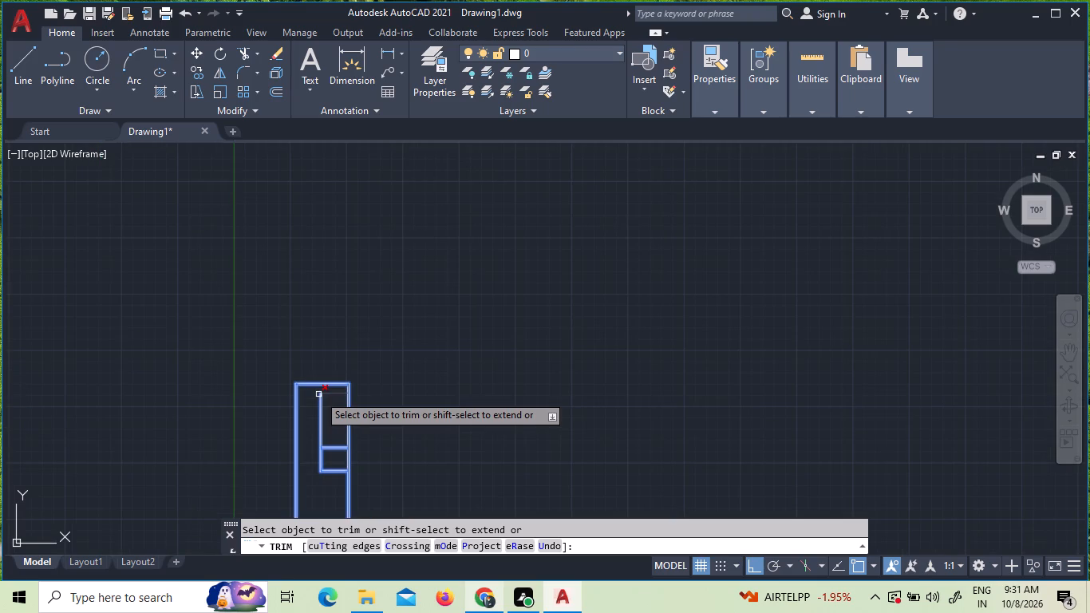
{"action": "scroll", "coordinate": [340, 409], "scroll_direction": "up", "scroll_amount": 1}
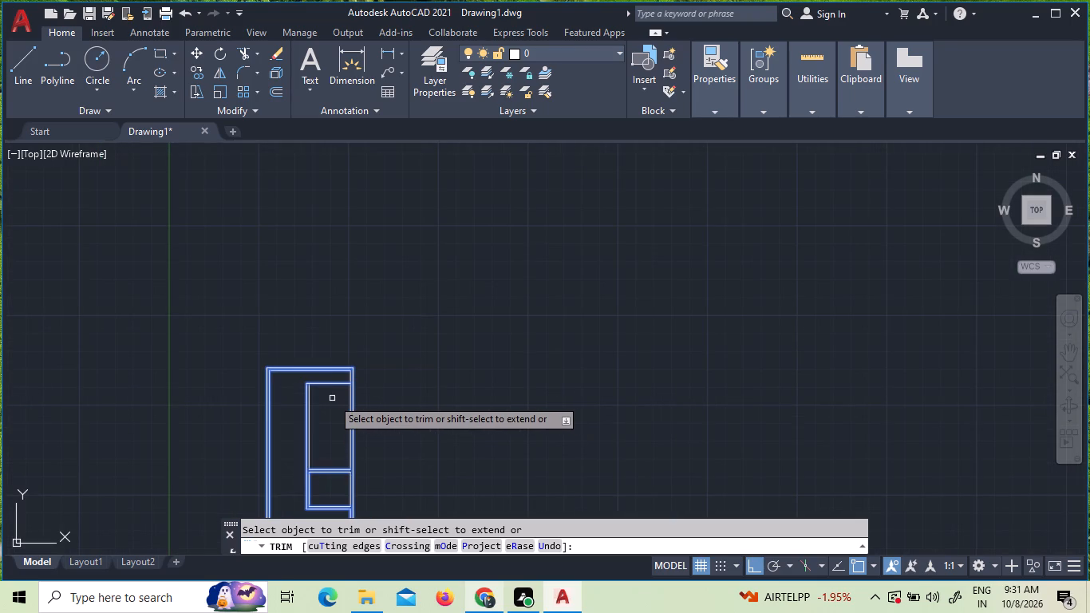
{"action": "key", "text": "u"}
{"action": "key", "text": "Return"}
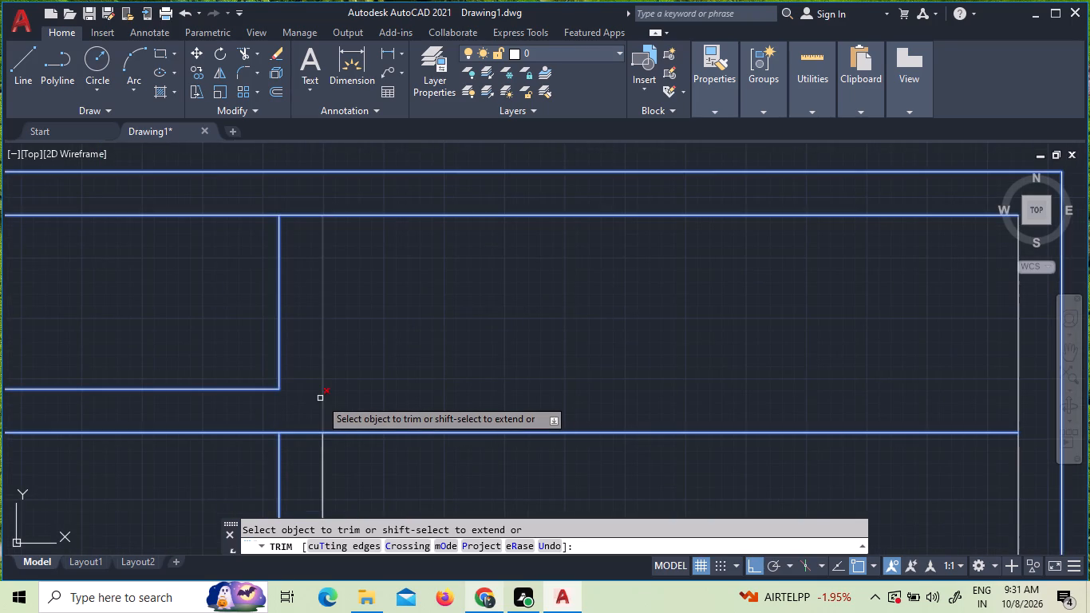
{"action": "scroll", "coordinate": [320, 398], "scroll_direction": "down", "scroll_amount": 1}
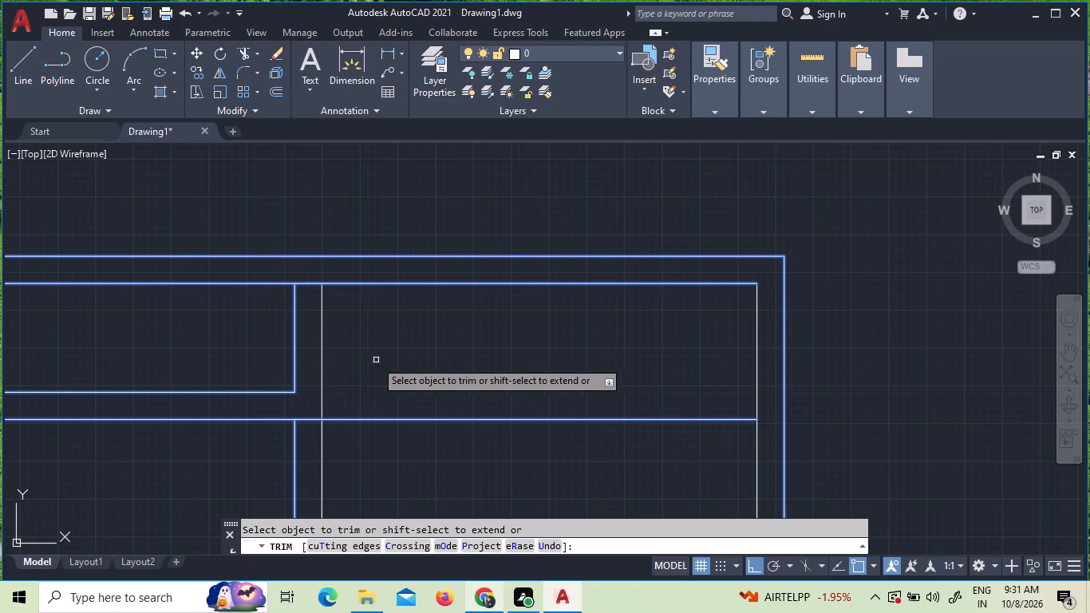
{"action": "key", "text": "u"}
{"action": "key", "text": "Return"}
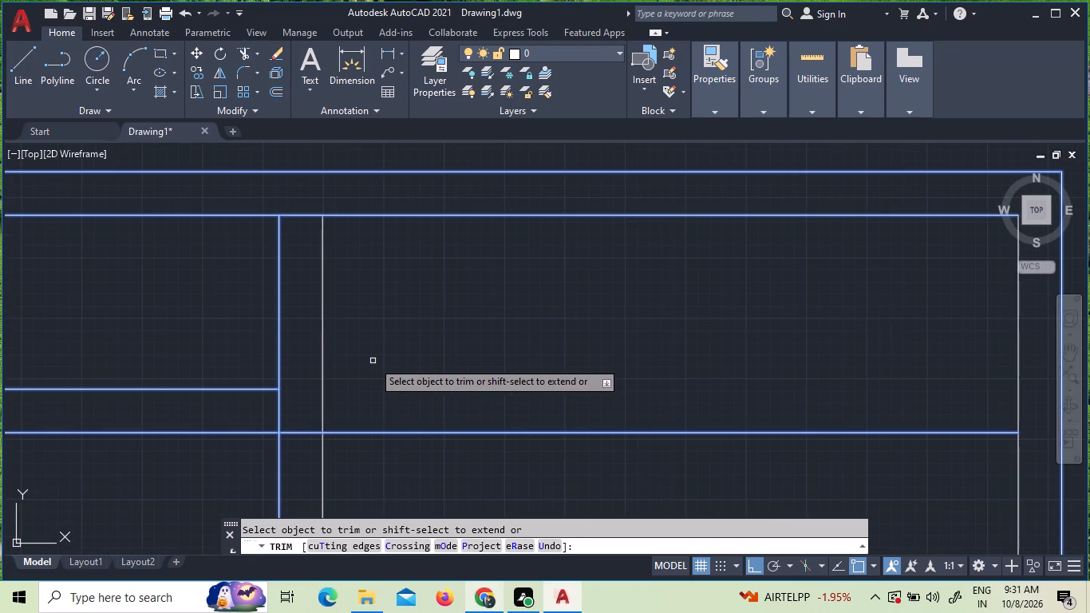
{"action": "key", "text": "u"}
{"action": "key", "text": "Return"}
Trim away the uppermost horizontal partition's two lines left of the vertical partition and the vertical partition's two lines above it.
{"action": "scroll", "coordinate": [372, 362], "scroll_direction": "down", "scroll_amount": 4}
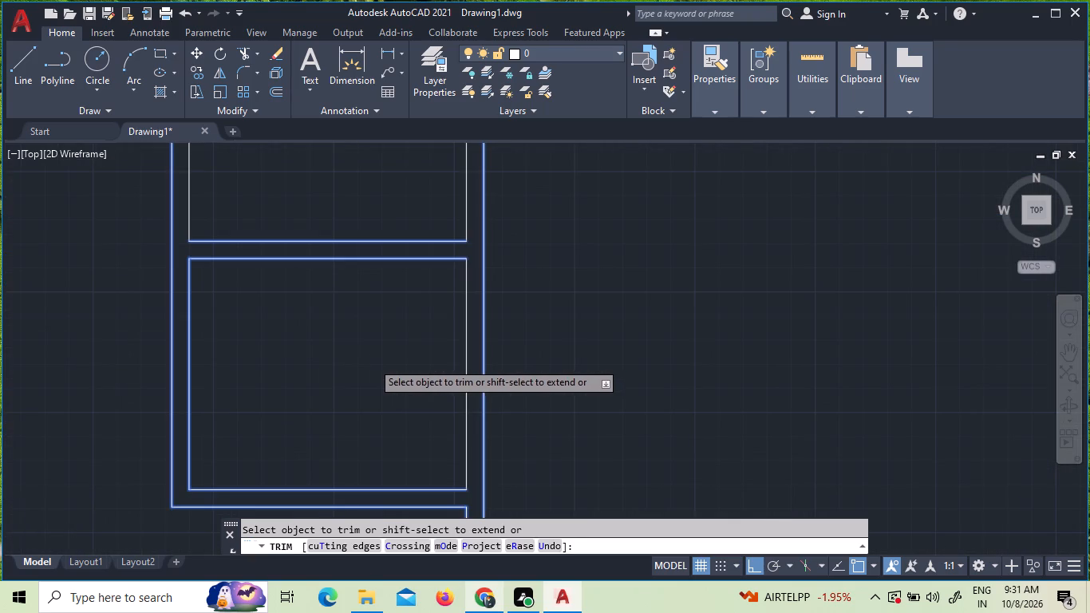
{"action": "scroll", "coordinate": [297, 169], "scroll_direction": "up", "scroll_amount": 2}
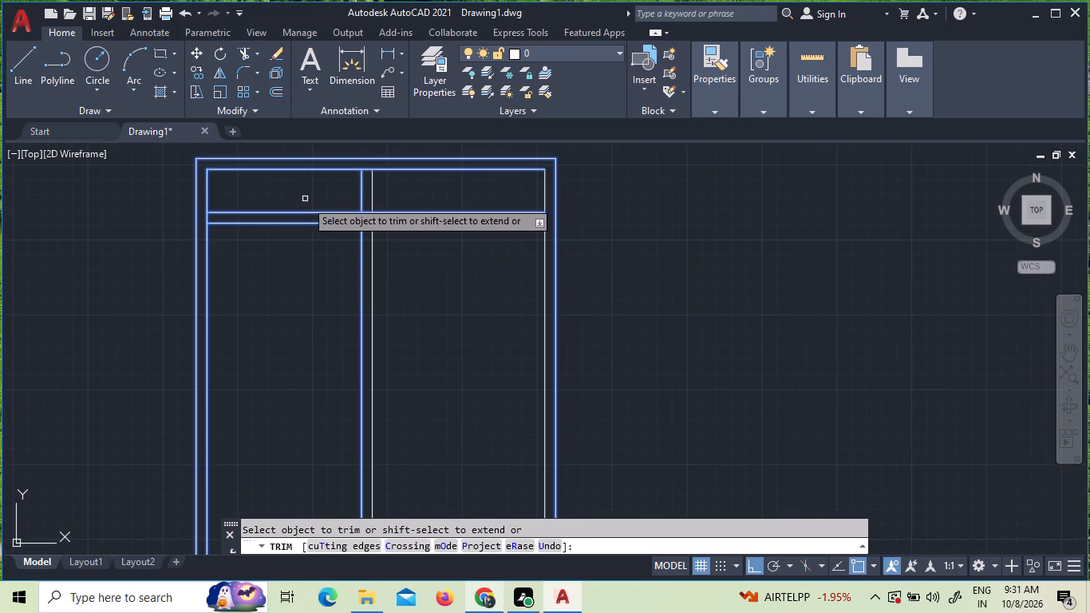
{"action": "left_click", "coordinate": [306, 203]}
{"action": "left_click", "coordinate": [299, 249]}
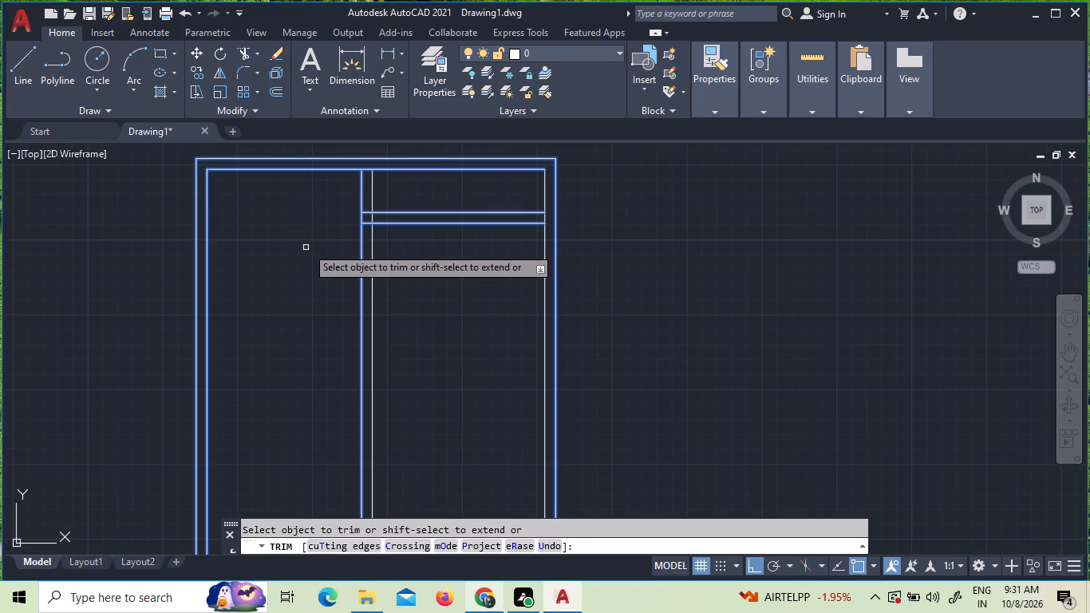
{"action": "left_click_drag", "start_coordinate": [345, 192], "coordinate": [357, 194]}
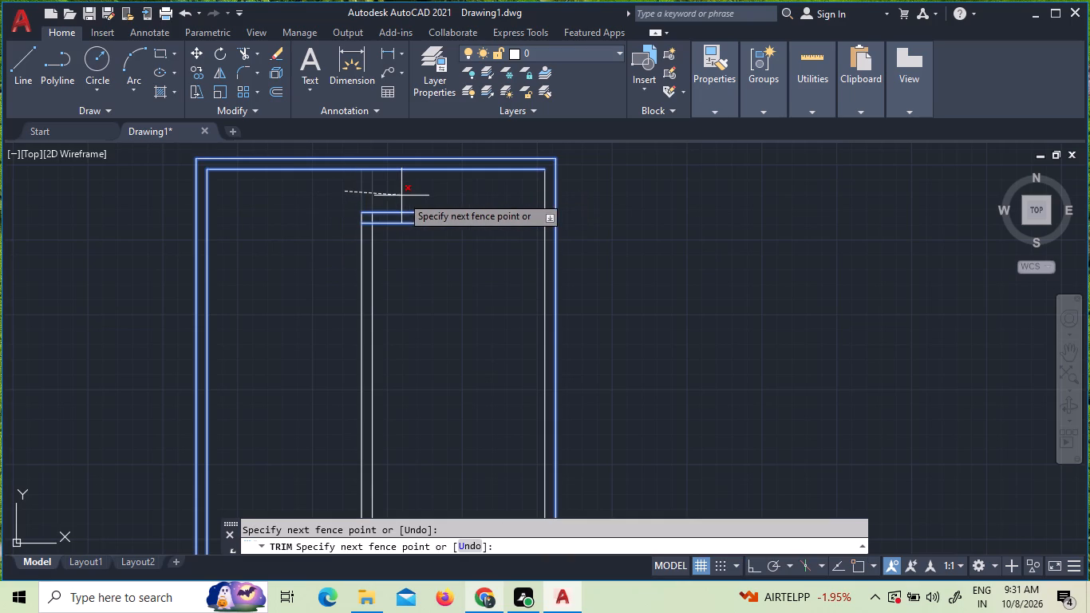
{"action": "left_click", "coordinate": [401, 196]}
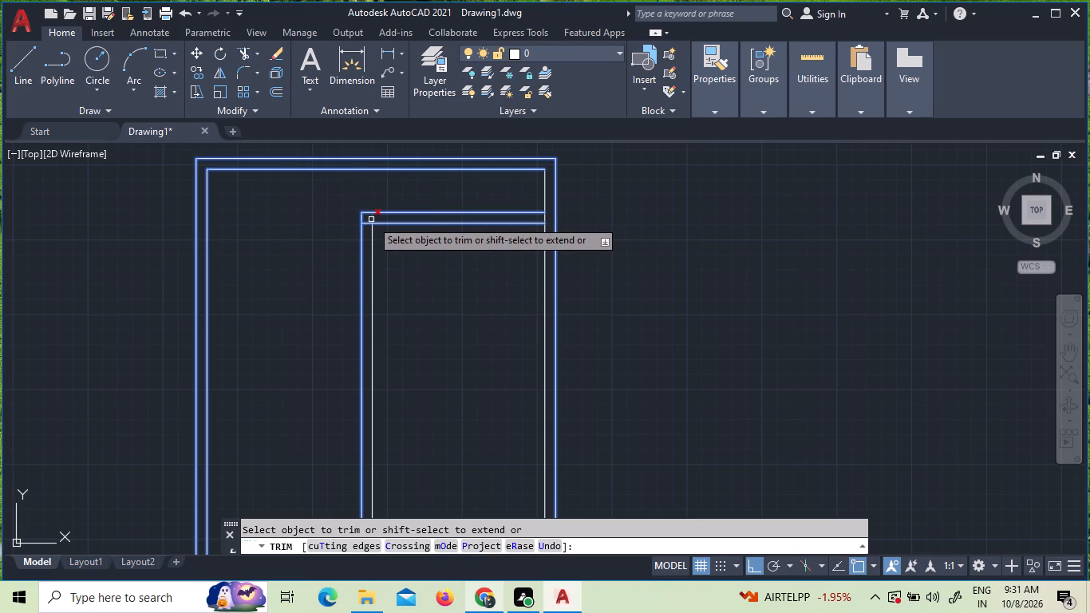
Trim the vertical partition's inner line and the right wall's inner line between the uppermost horizontal partition's two lines.
{"action": "left_click", "coordinate": [371, 219]}
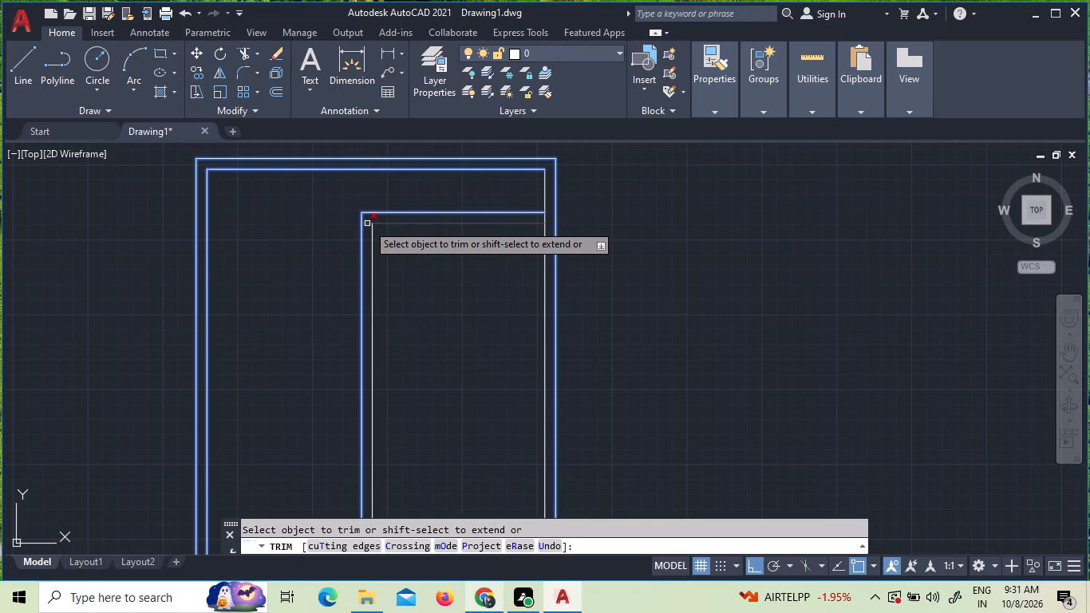
{"action": "left_click", "coordinate": [544, 218]}
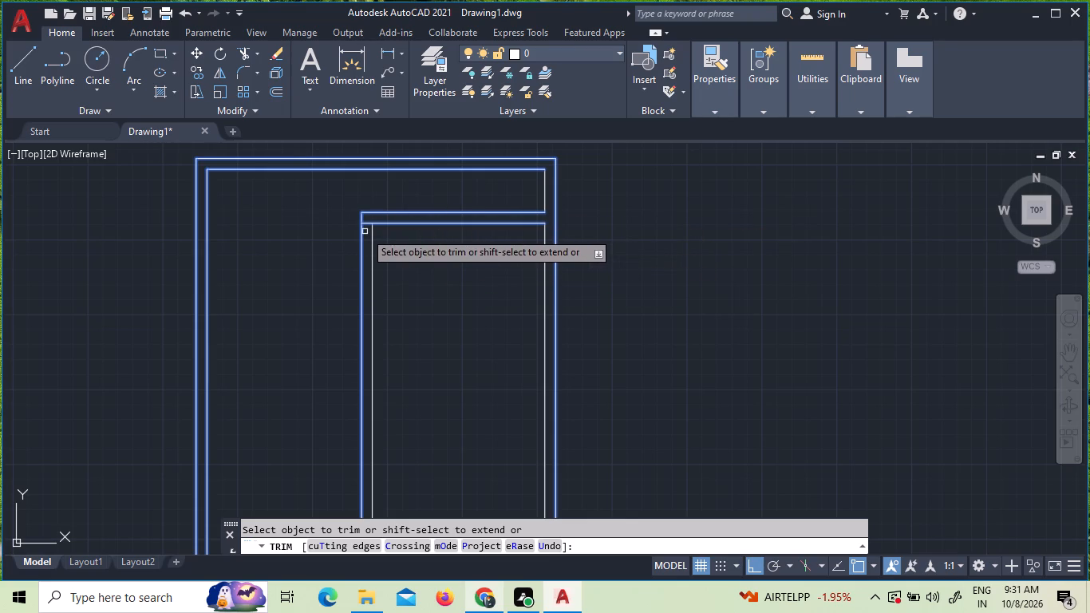
{"action": "scroll", "coordinate": [450, 231], "scroll_direction": "down", "scroll_amount": 2}
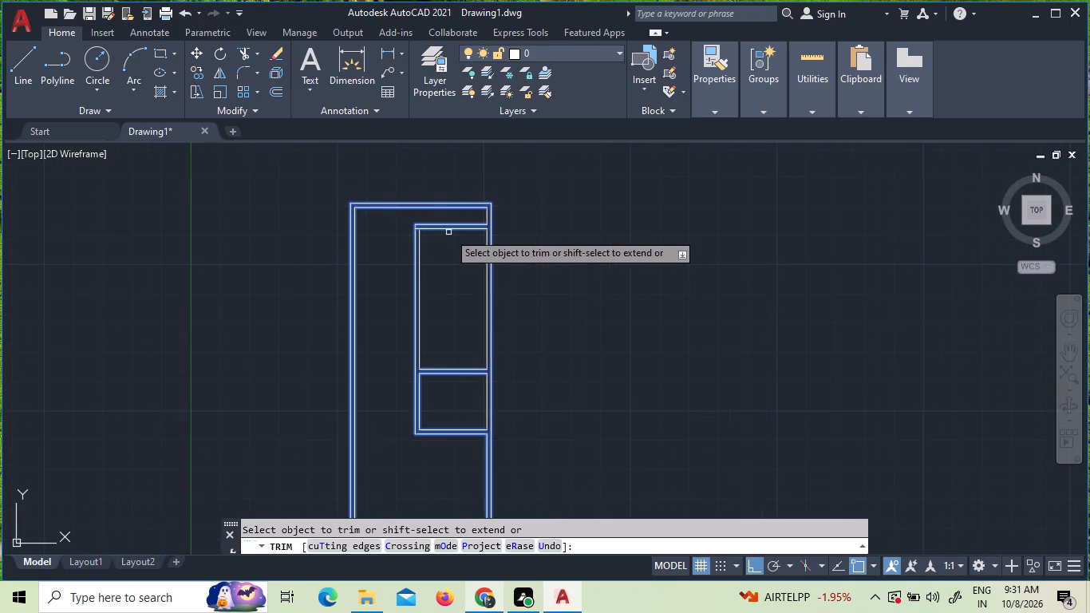
{"action": "scroll", "coordinate": [453, 220], "scroll_direction": "up", "scroll_amount": 1}
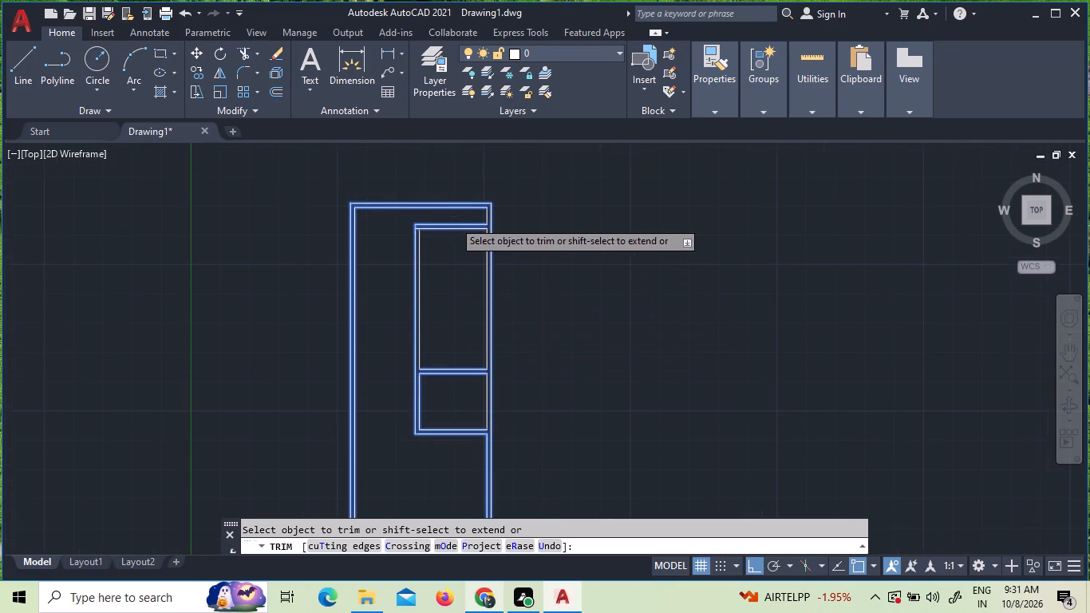
{"action": "scroll", "coordinate": [453, 220], "scroll_direction": "up", "scroll_amount": 2}
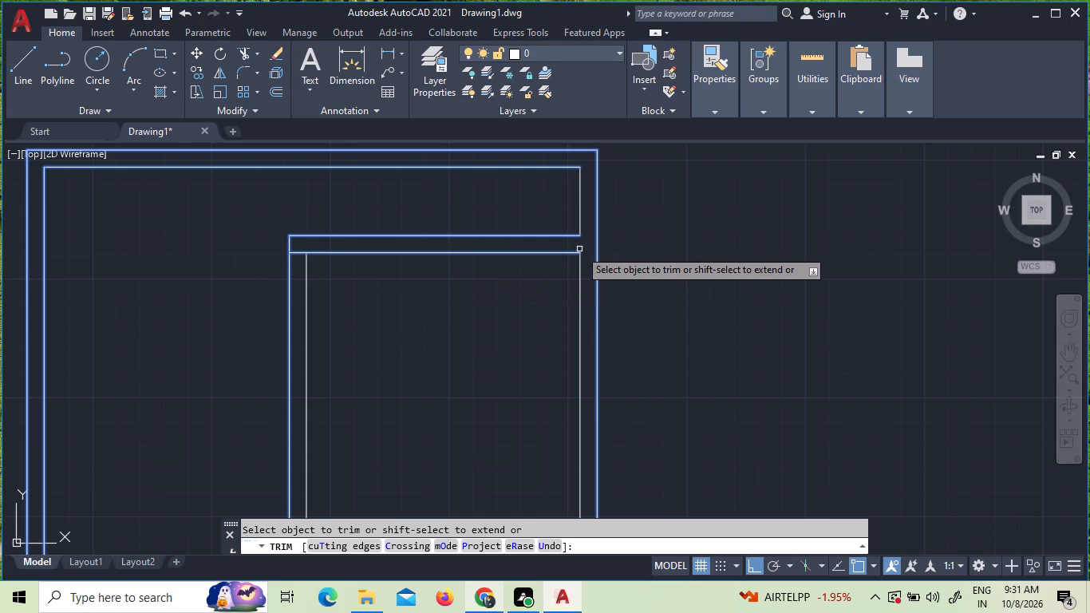
{"action": "key", "text": "Escape"}
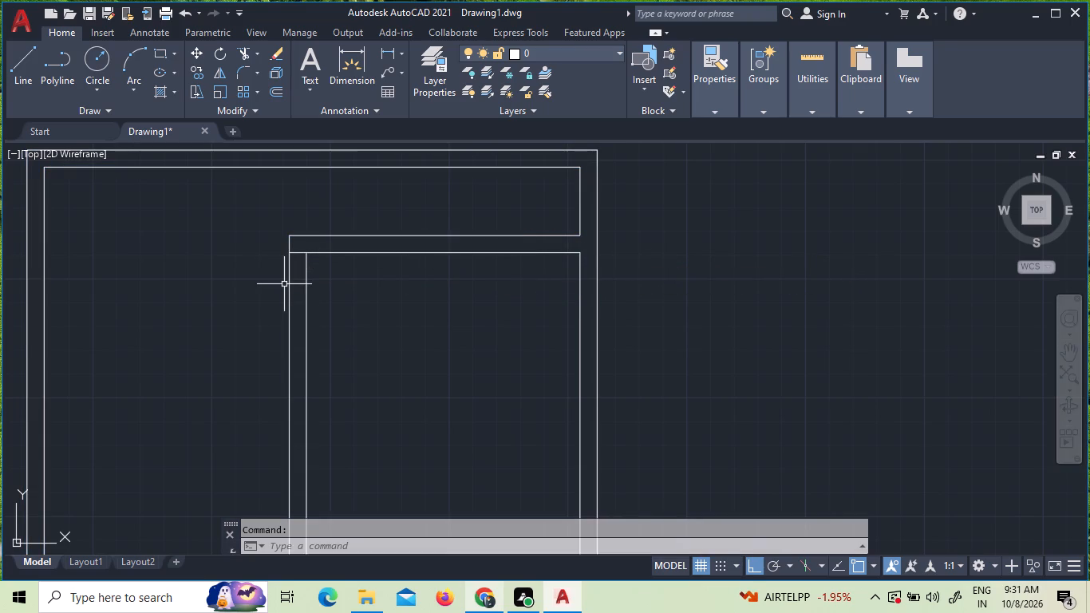
Break the uppermost partition's lower line at the vertical partition's inner line and erase the leftover stub at the corner.
{"action": "key", "text": "b"}
{"action": "key", "text": "r"}
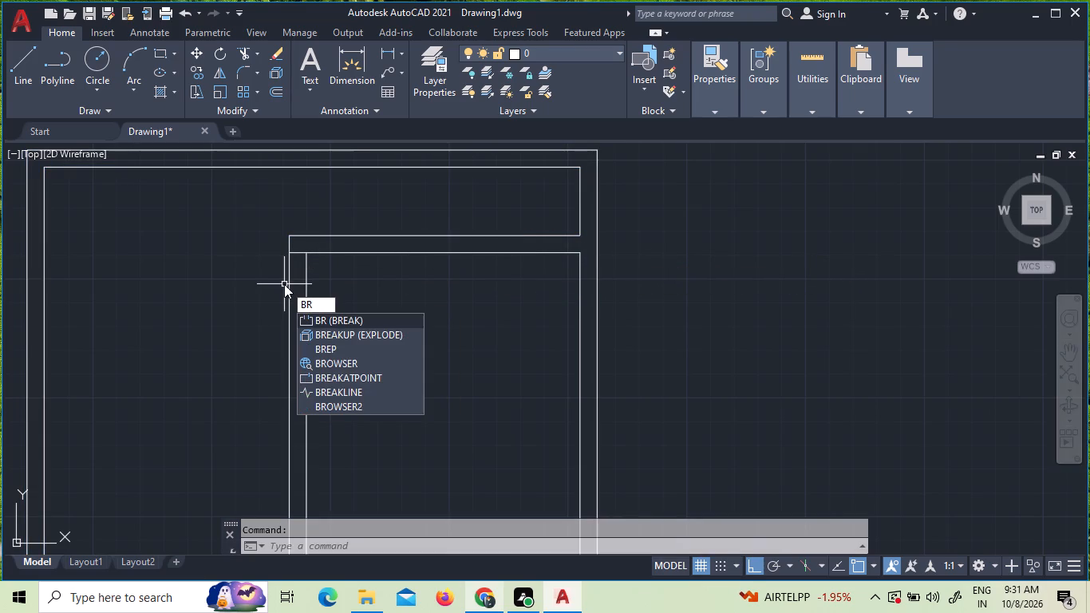
{"action": "key", "text": "Return"}
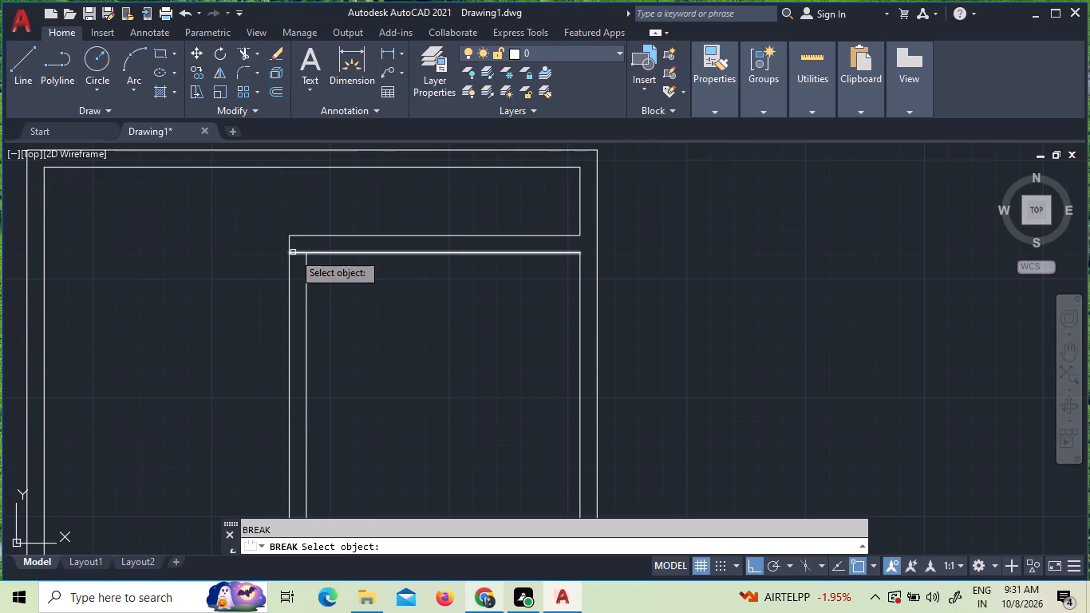
{"action": "left_click", "coordinate": [293, 252]}
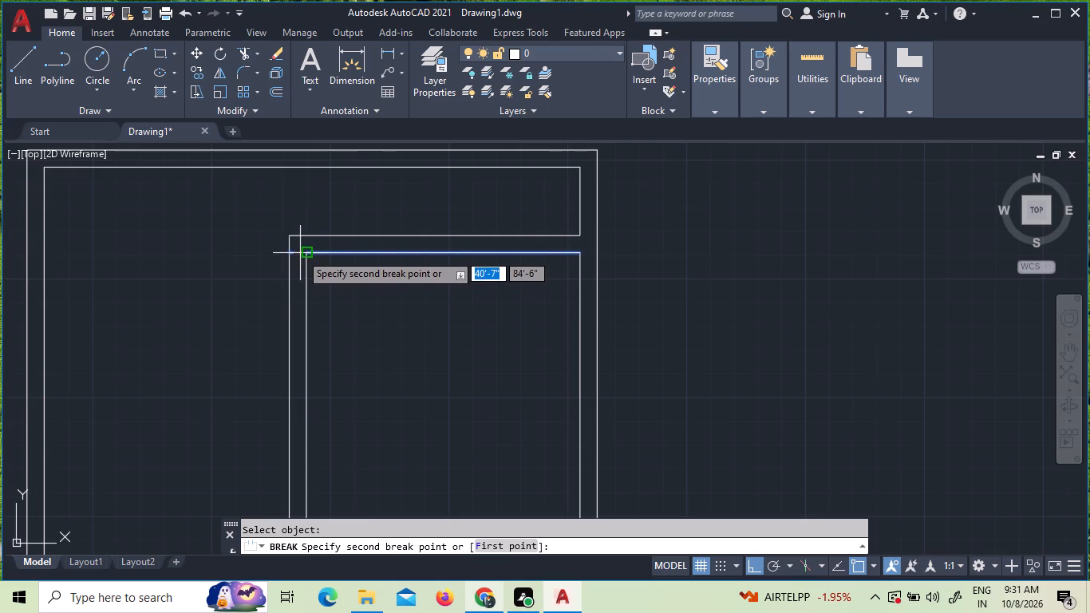
{"action": "left_click", "coordinate": [304, 253]}
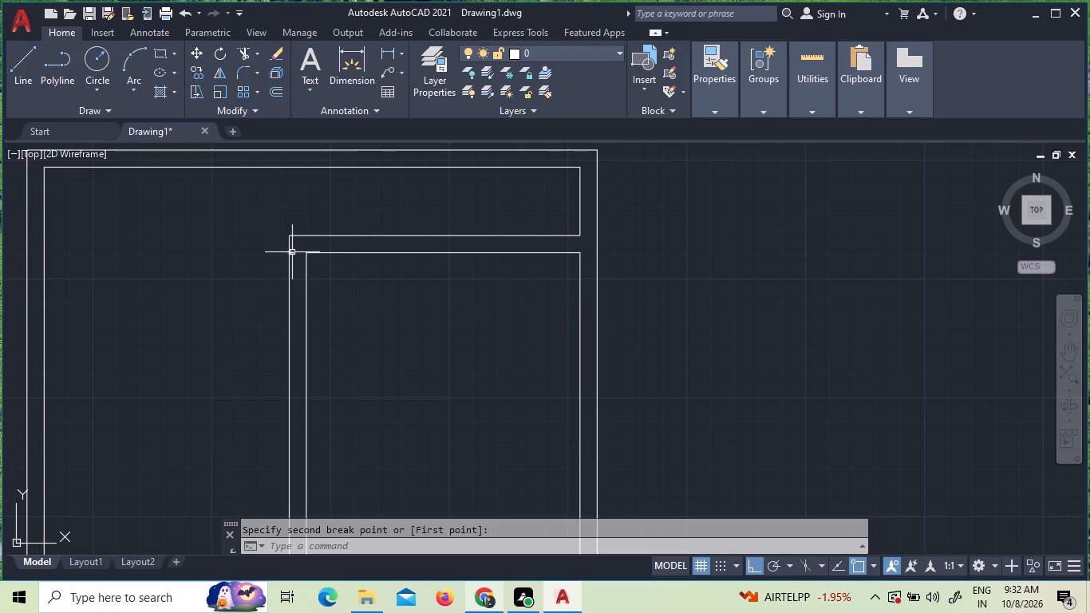
{"action": "left_click", "coordinate": [291, 253]}
{"action": "key", "text": "Delete"}
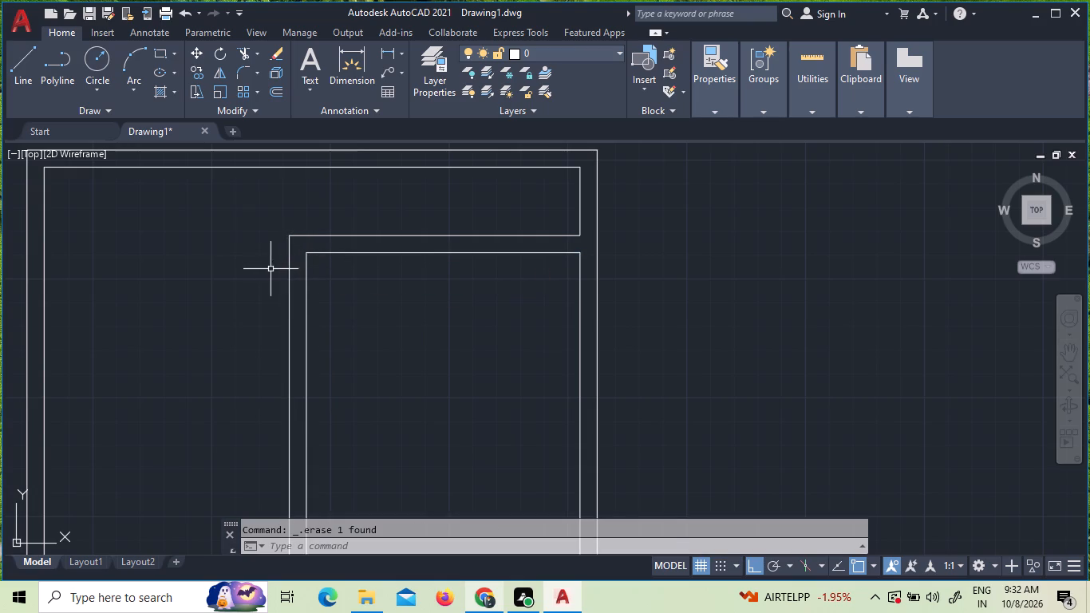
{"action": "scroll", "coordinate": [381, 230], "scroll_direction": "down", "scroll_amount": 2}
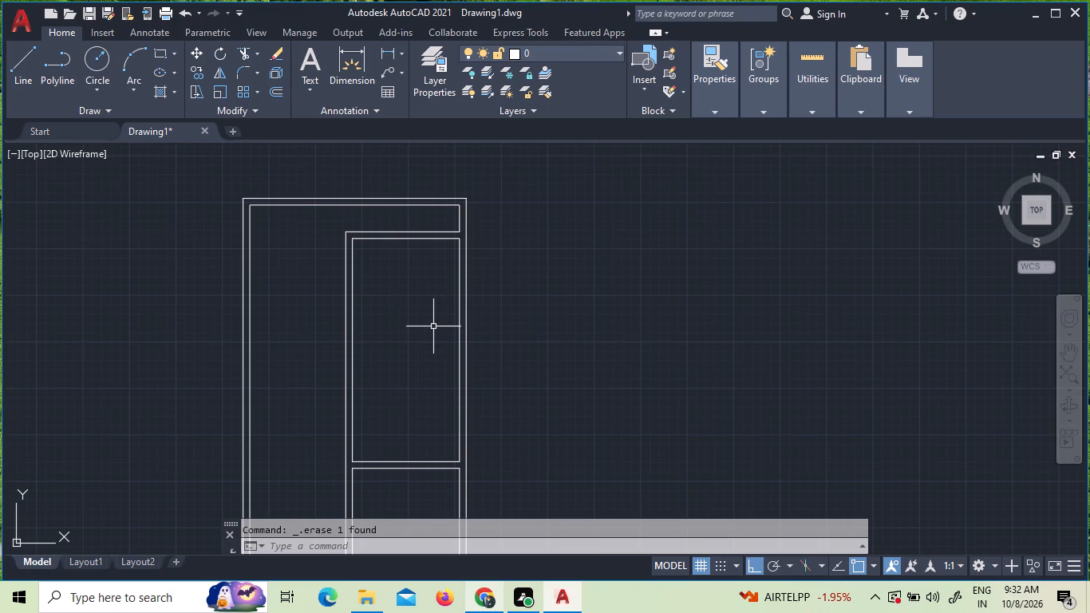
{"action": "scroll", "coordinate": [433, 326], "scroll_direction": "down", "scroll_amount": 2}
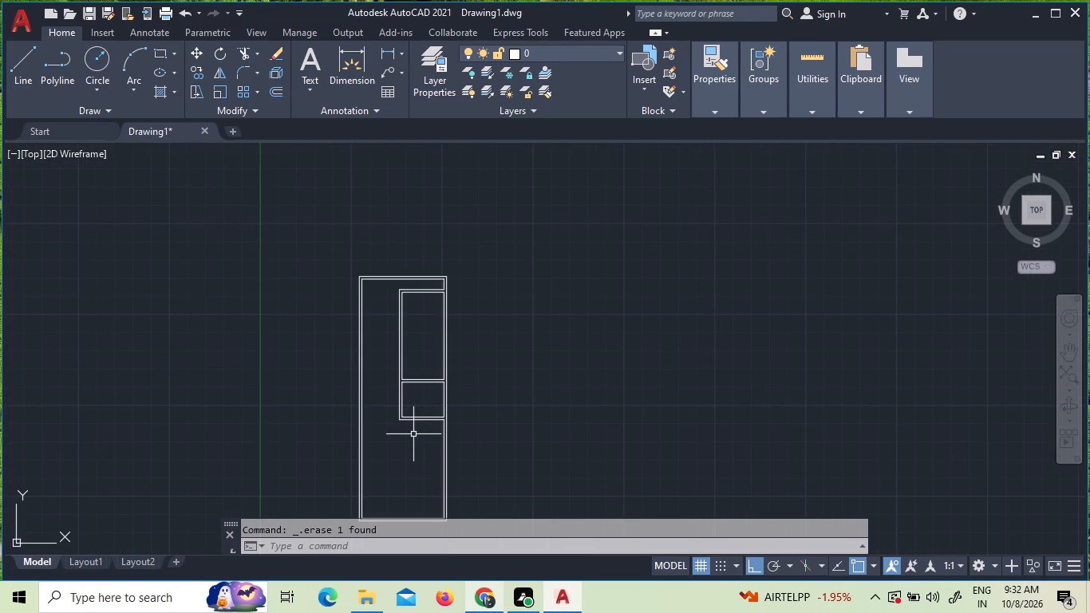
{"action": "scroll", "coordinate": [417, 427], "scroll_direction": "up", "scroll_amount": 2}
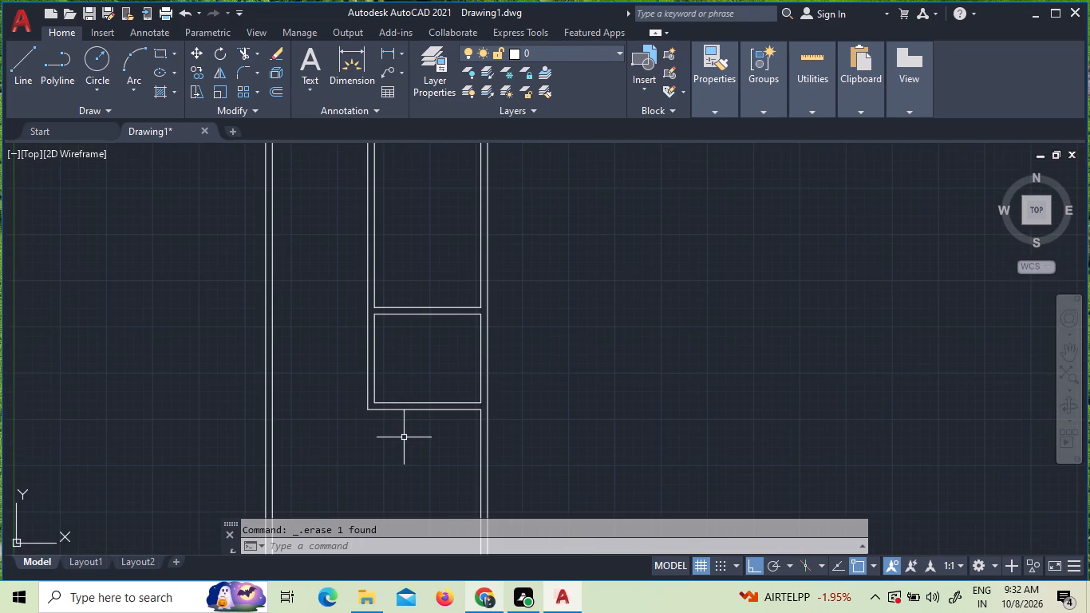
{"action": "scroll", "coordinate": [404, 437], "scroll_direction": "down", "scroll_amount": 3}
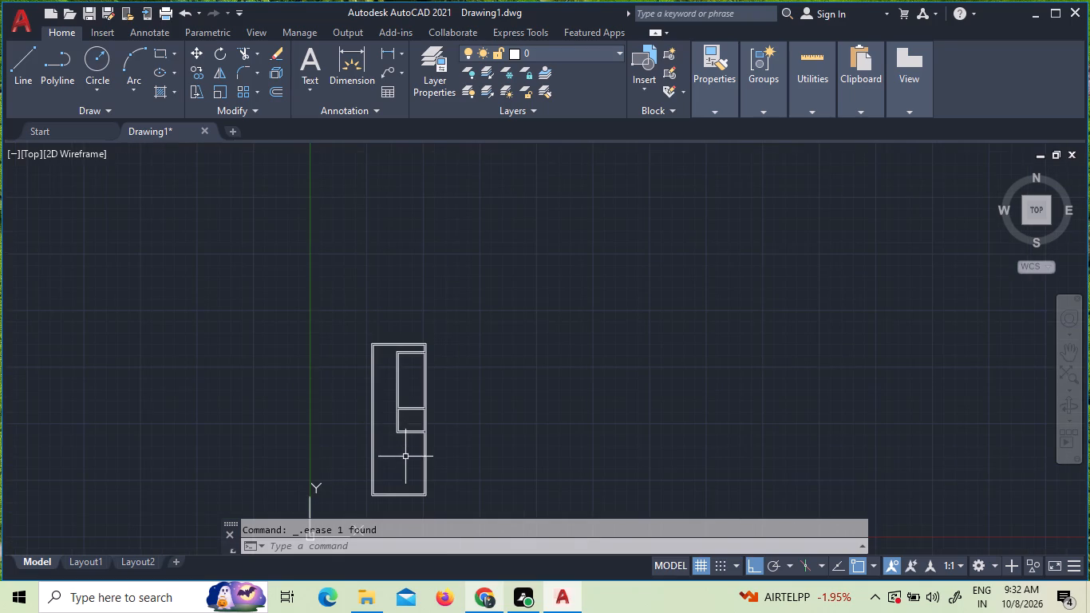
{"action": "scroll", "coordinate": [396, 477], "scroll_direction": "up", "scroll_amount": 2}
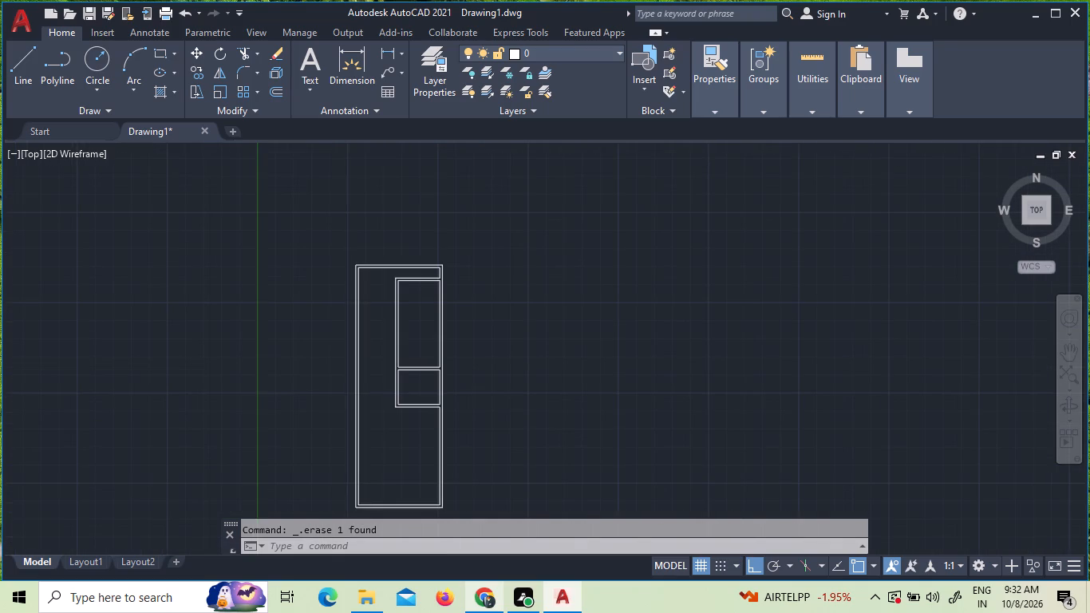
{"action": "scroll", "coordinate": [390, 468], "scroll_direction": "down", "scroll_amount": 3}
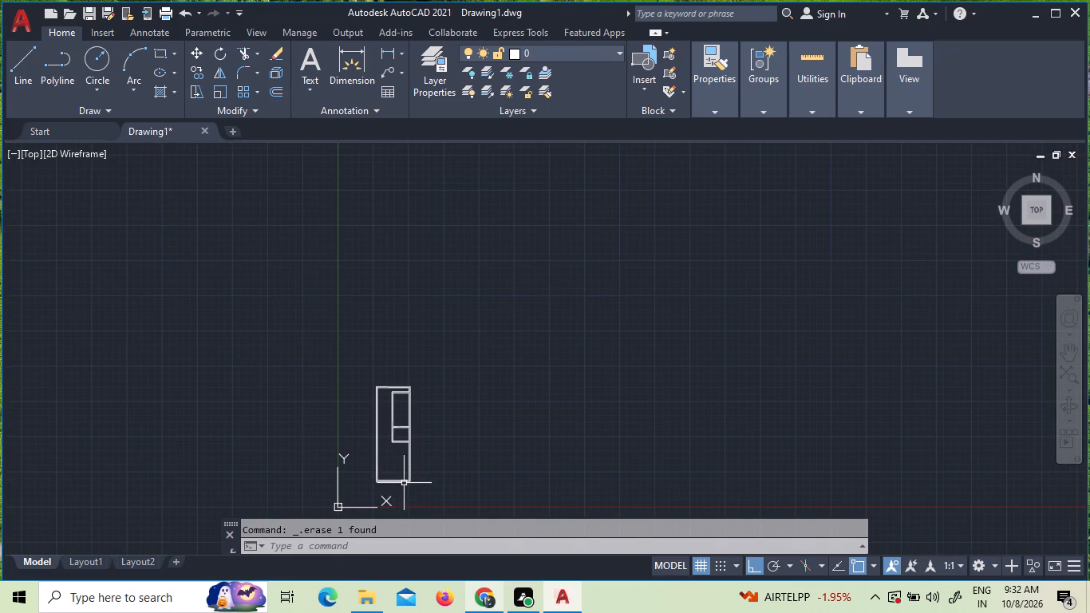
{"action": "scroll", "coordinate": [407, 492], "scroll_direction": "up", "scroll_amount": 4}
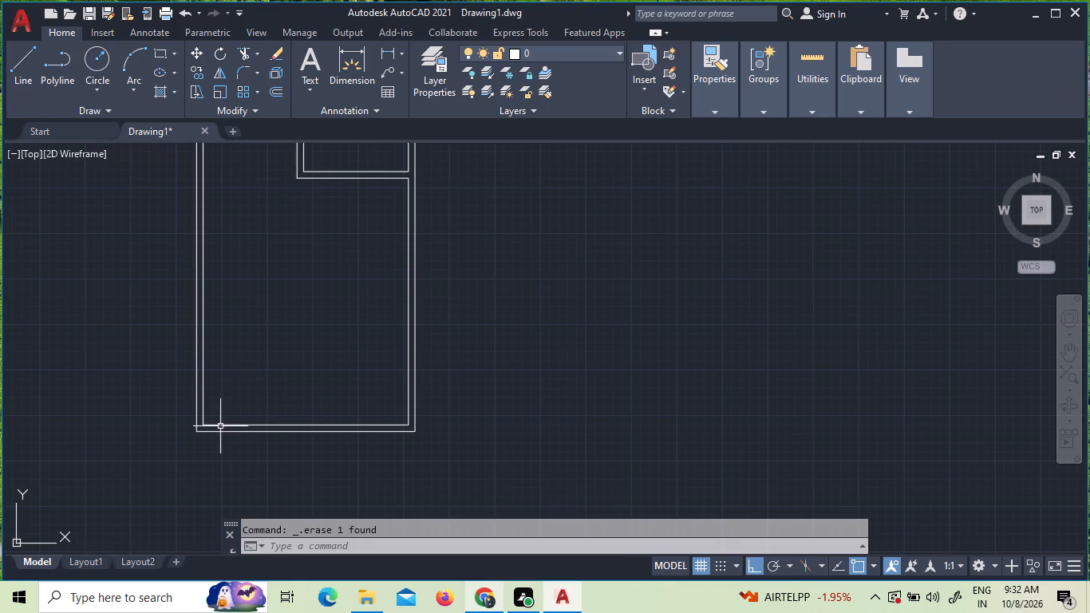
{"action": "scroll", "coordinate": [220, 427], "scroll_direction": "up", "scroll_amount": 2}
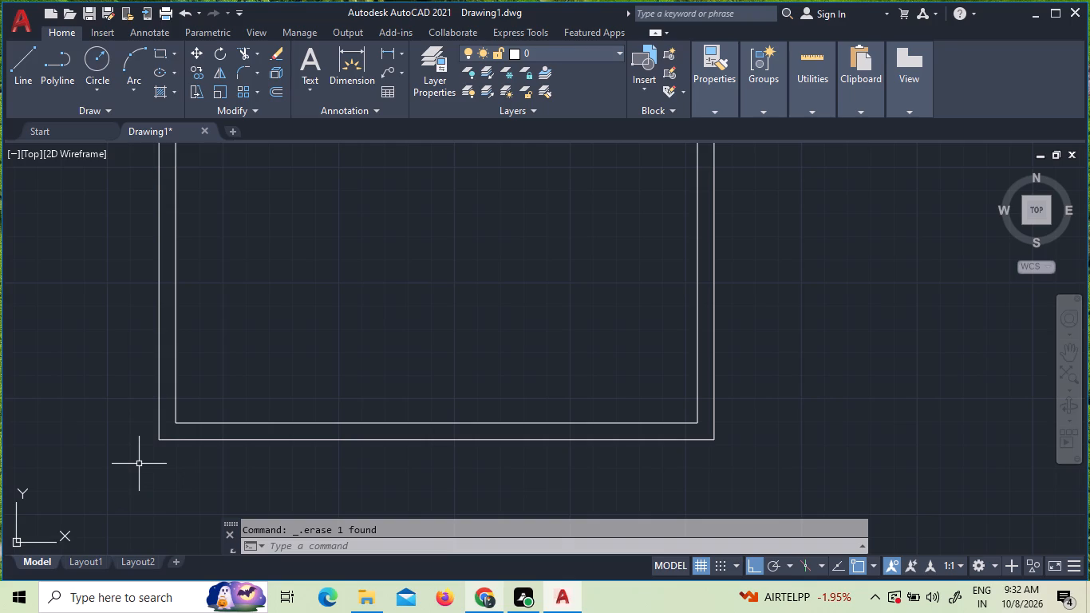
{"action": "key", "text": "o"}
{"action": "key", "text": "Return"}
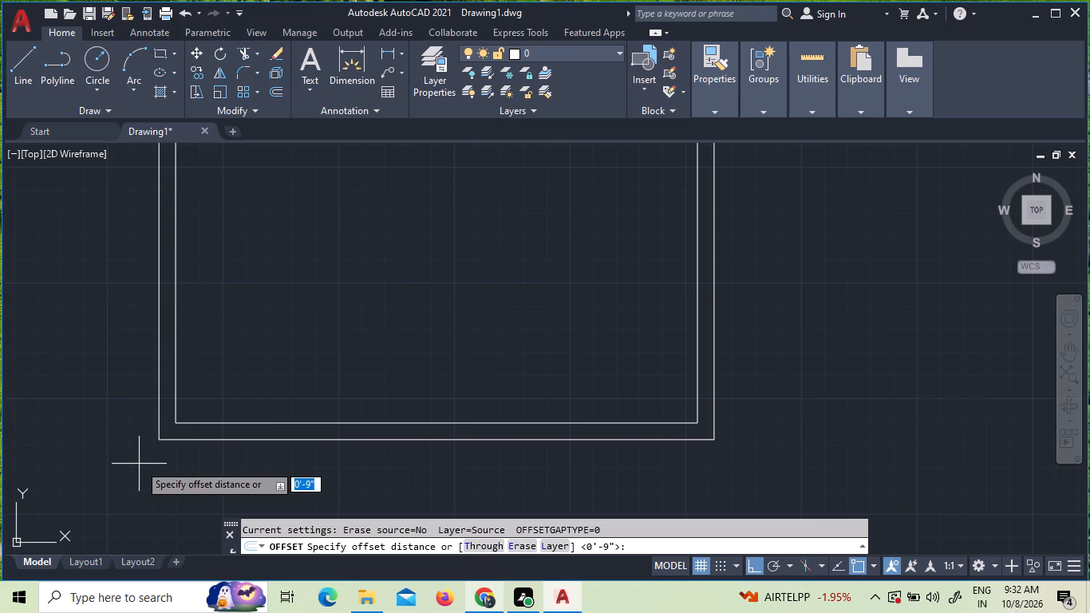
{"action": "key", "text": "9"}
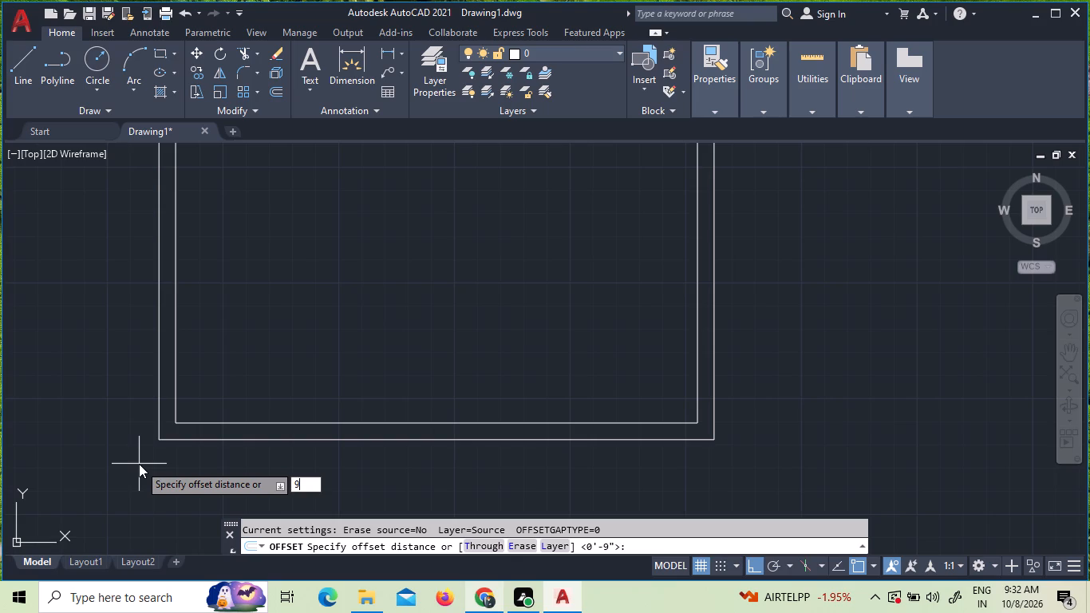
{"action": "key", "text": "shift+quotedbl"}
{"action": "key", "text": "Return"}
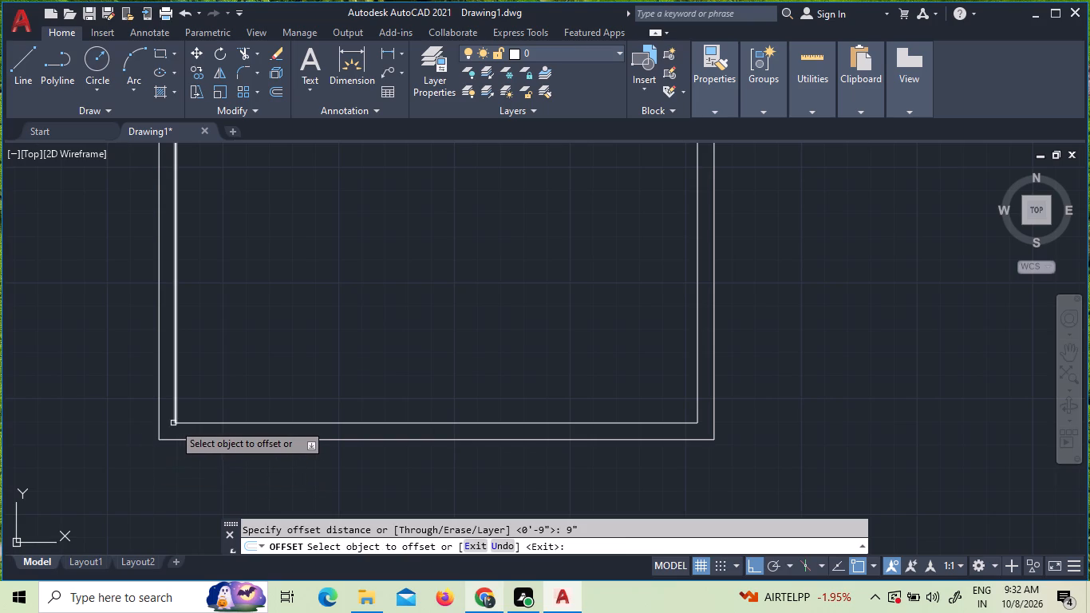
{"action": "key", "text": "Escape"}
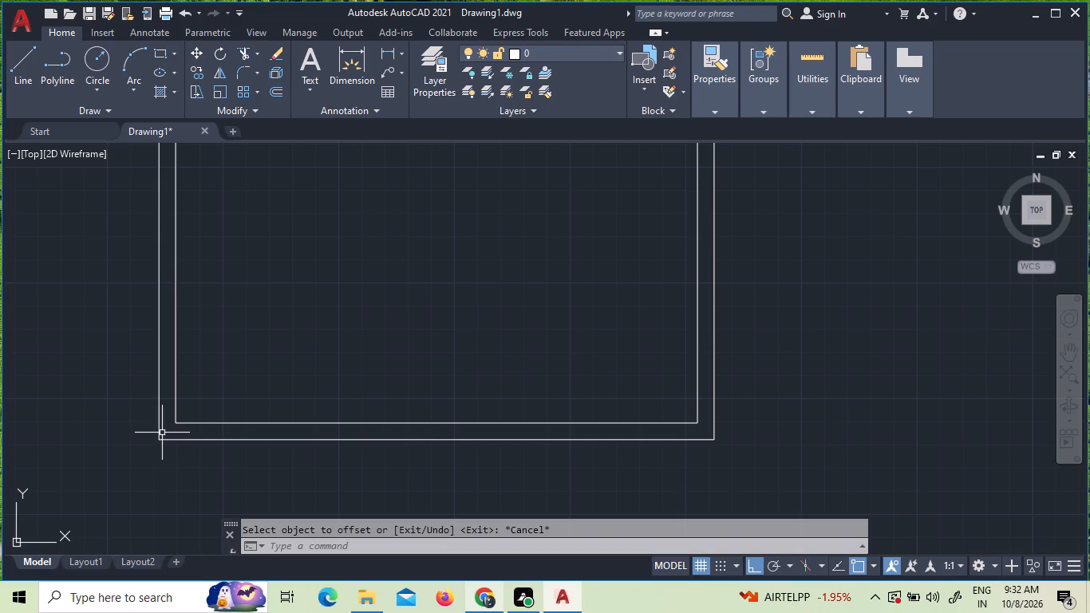
Draw a 9" vertical line across the bottom wall, from the left wall's inner corner to the wall's outer line.
{"action": "left_click", "coordinate": [34, 65]}
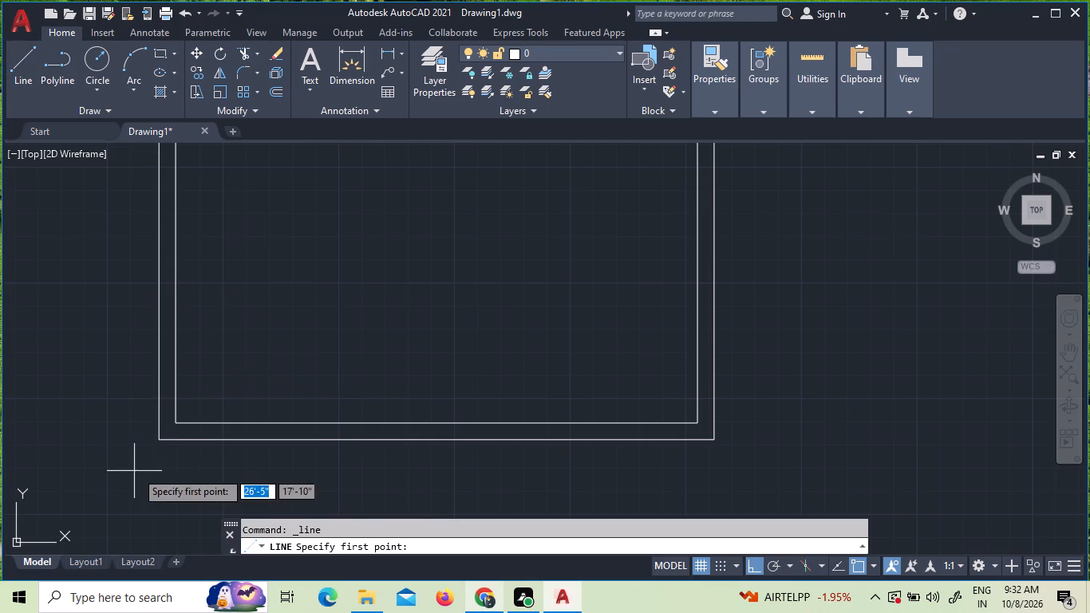
{"action": "left_click", "coordinate": [180, 421]}
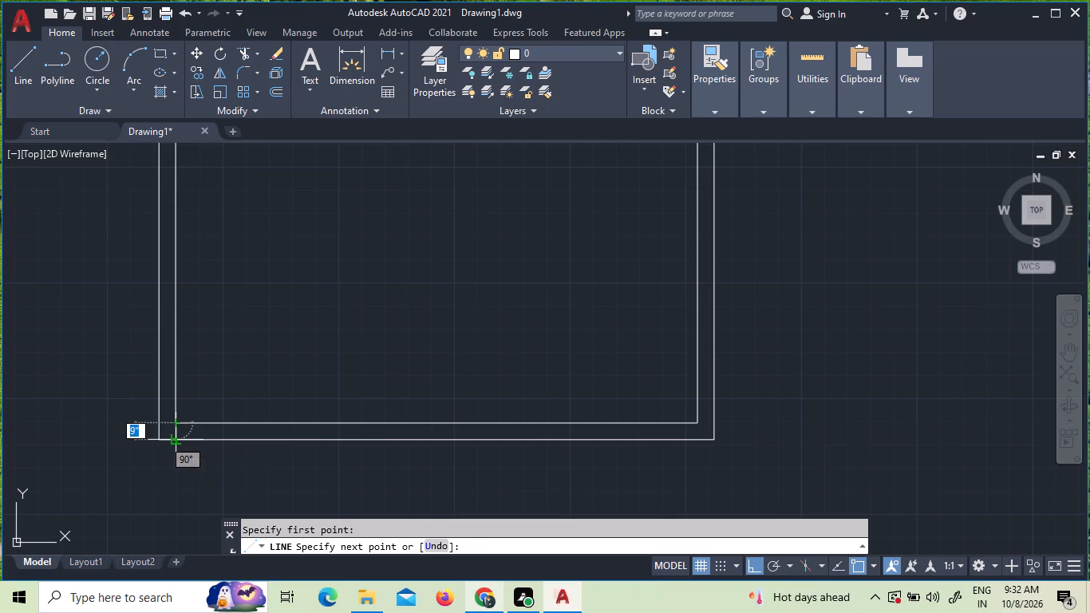
{"action": "left_click", "coordinate": [178, 444]}
{"action": "key", "text": "Escape"}
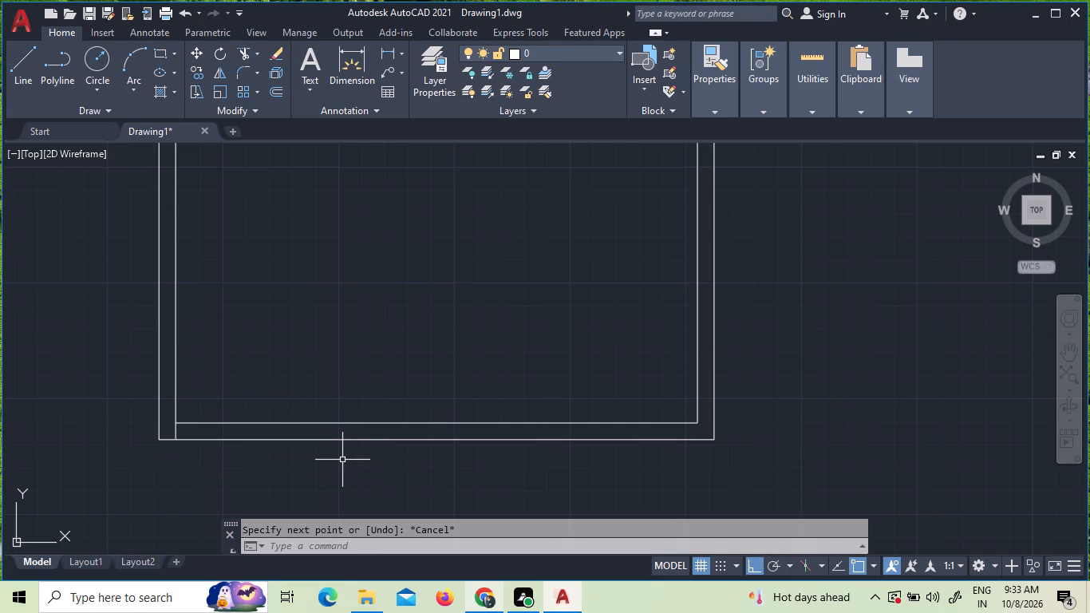
Offset the short line across the bottom wall 2' to the right, within the wall thickness.
{"action": "key", "text": "o"}
{"action": "key", "text": "Return"}
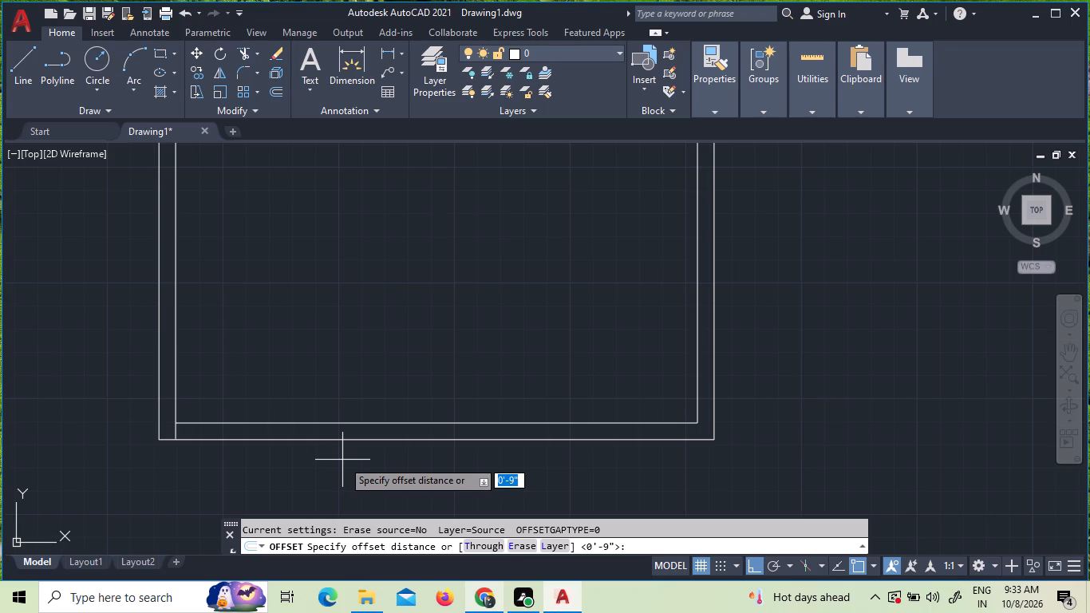
{"action": "key", "text": "2"}
{"action": "key", "text": "apostrophe"}
{"action": "key", "text": "Return"}
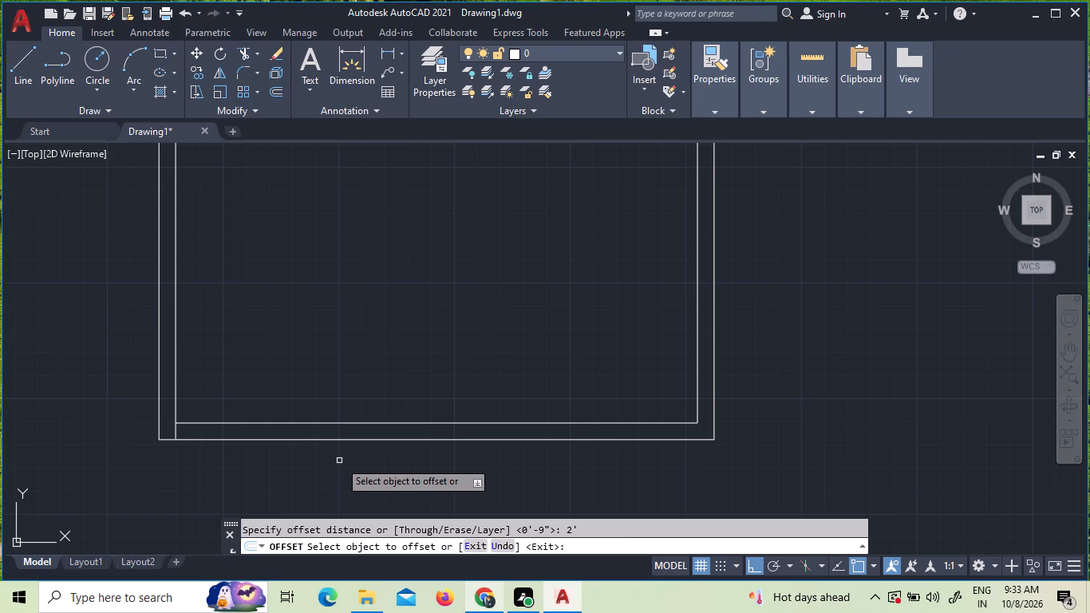
{"action": "left_click", "coordinate": [176, 428]}
{"action": "left_click", "coordinate": [259, 430]}
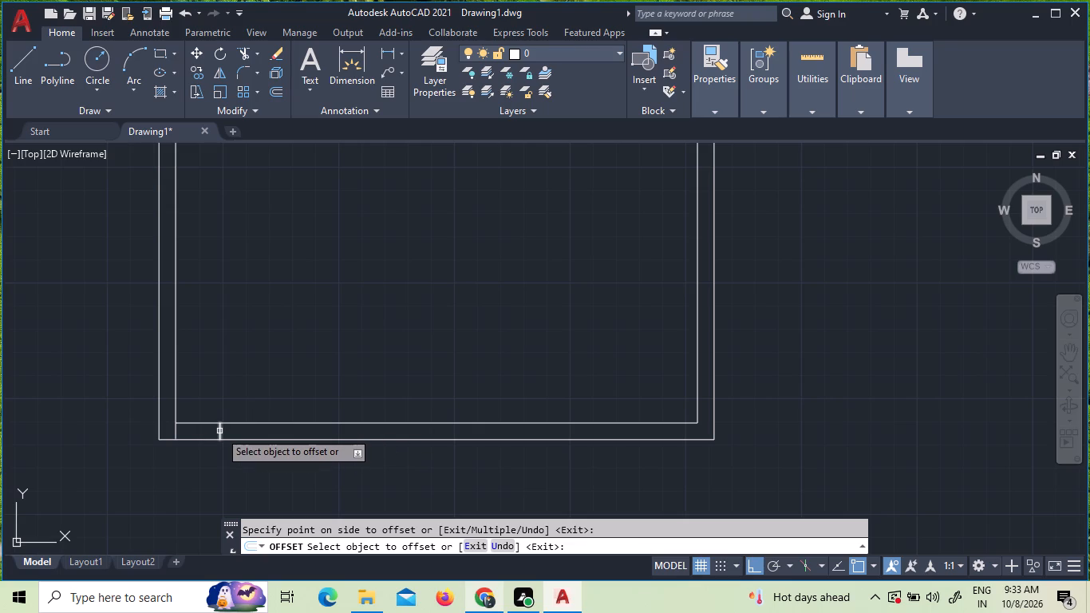
{"action": "key", "text": "Escape"}
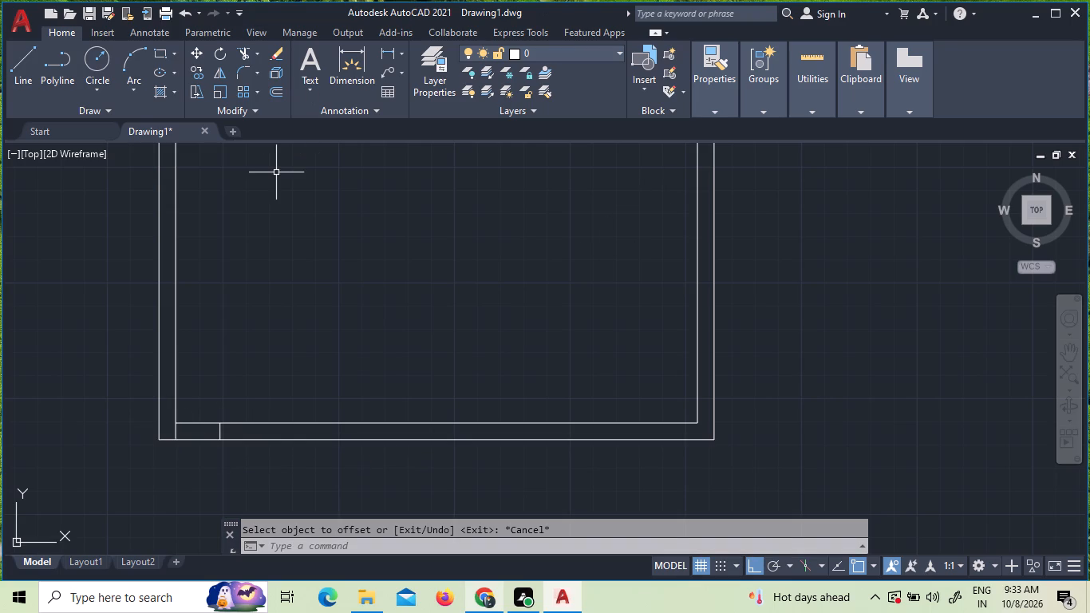
Look through the imperial and metric architectural samples in the Tool Palettes, and close the palettes.
{"action": "type", "text": "TP"}
{"action": "key", "text": "Return"}
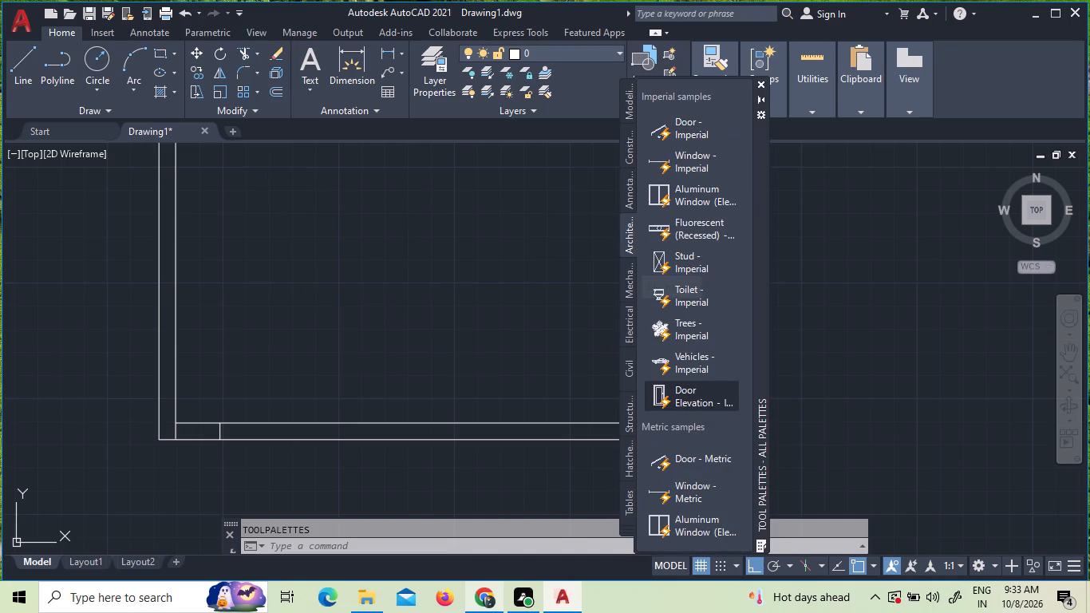
{"action": "scroll", "coordinate": [693, 490], "scroll_direction": "down", "scroll_amount": 4}
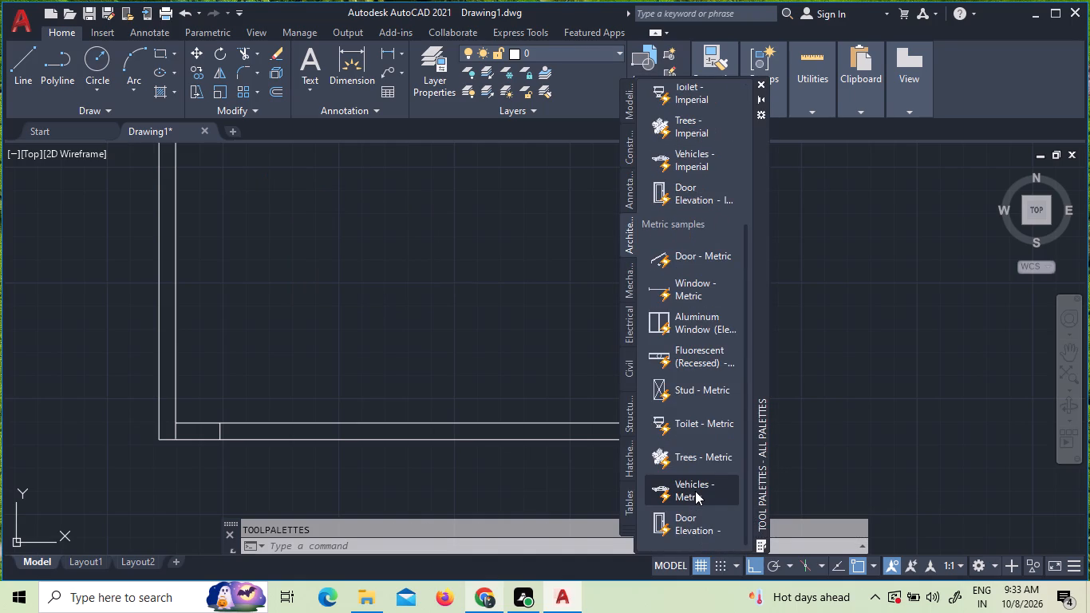
{"action": "scroll", "coordinate": [695, 491], "scroll_direction": "down", "scroll_amount": 4}
{"action": "scroll", "coordinate": [697, 507], "scroll_direction": "up", "scroll_amount": 10}
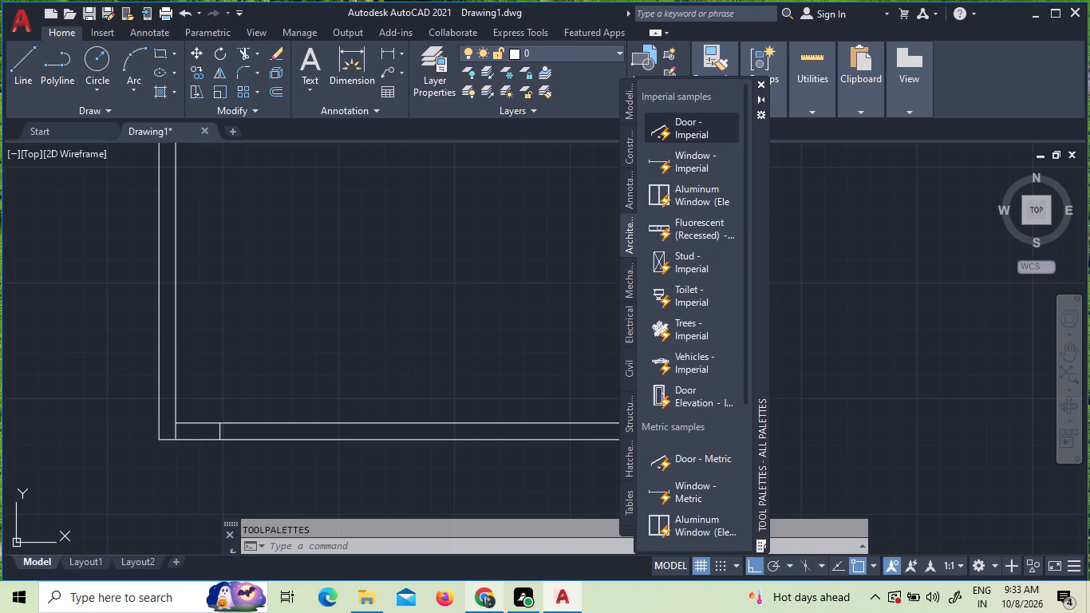
{"action": "left_click", "coordinate": [803, 313]}
{"action": "left_click", "coordinate": [762, 85]}
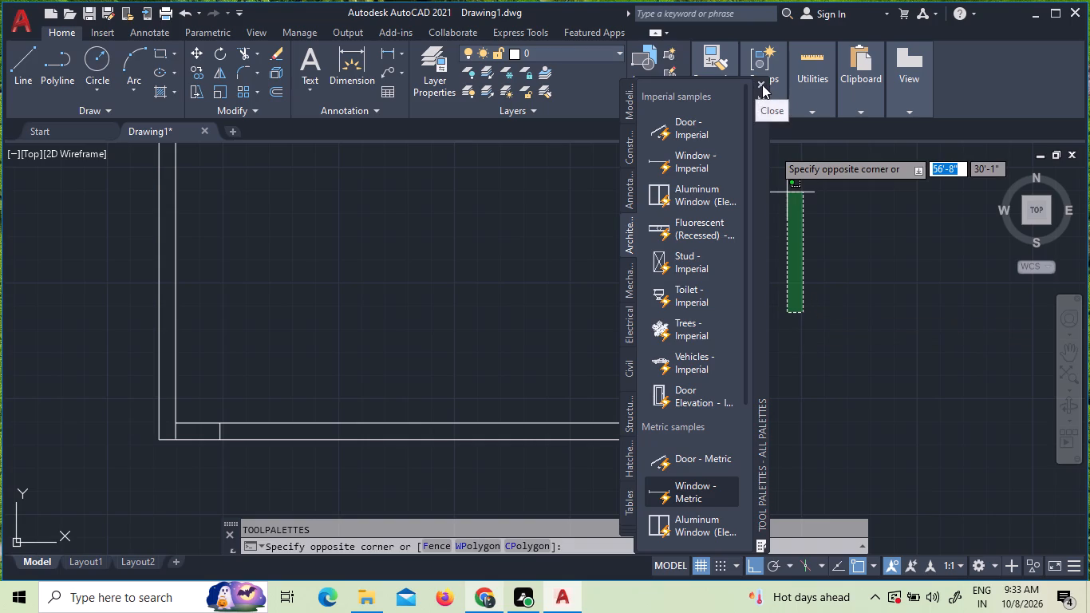
{"action": "left_click", "coordinate": [835, 243]}
{"action": "key", "text": "Escape"}
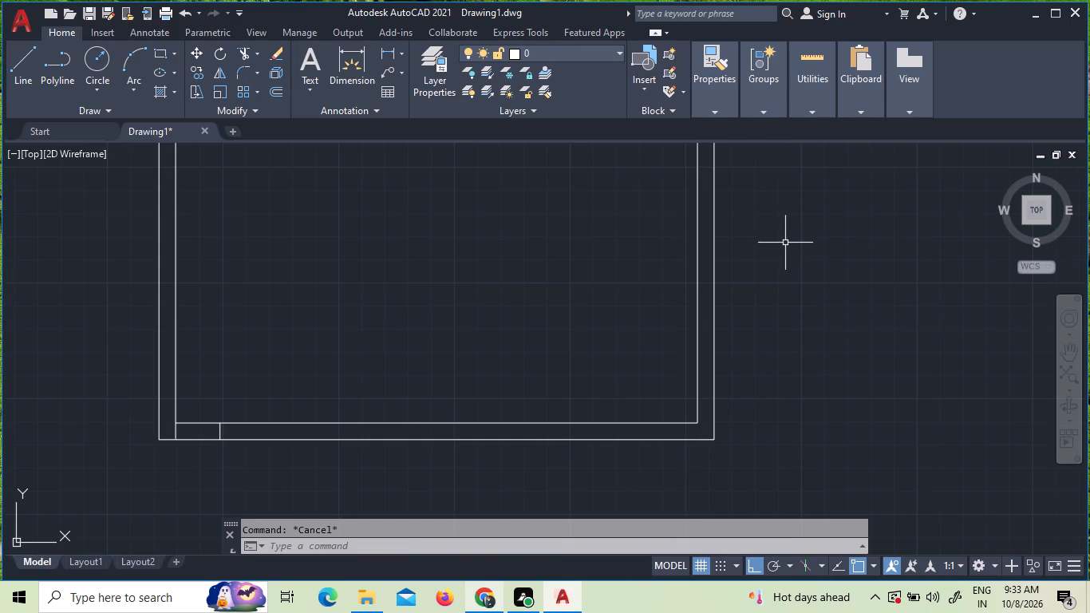
Open DesignCenter and examine the blocks of the AutoCAD Textstyles and Linetypes sample drawing.
{"action": "type", "text": "DC"}
{"action": "key", "text": "Return"}
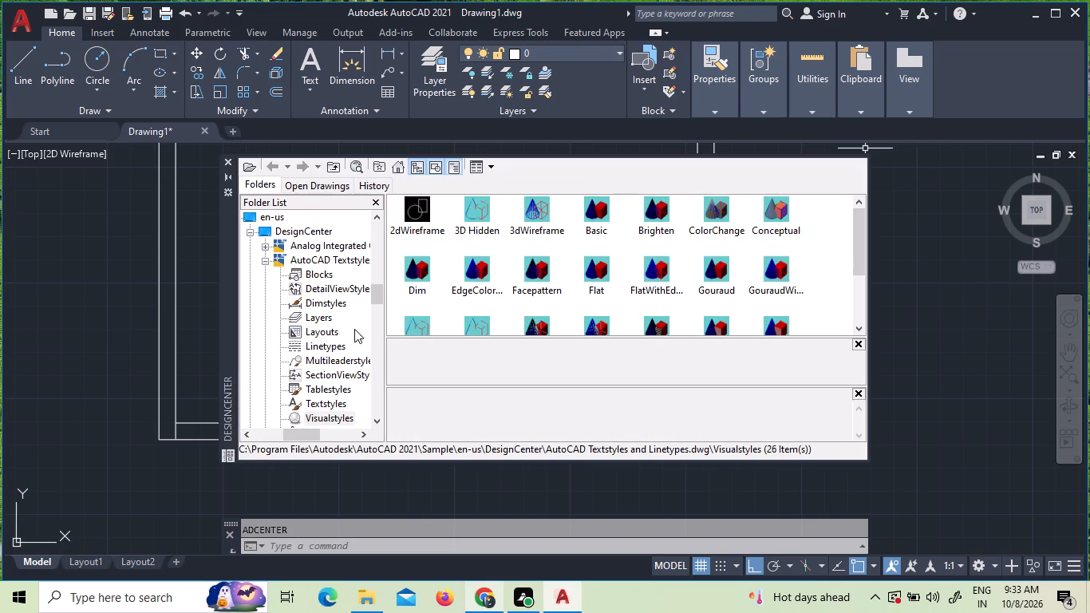
{"action": "left_click", "coordinate": [313, 260]}
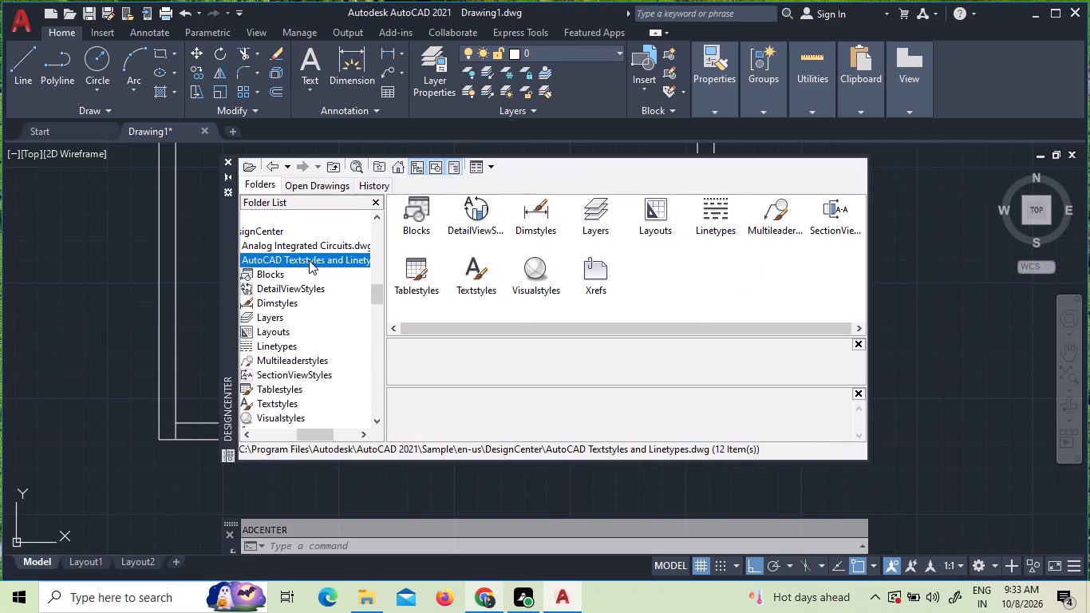
{"action": "left_click", "coordinate": [280, 277]}
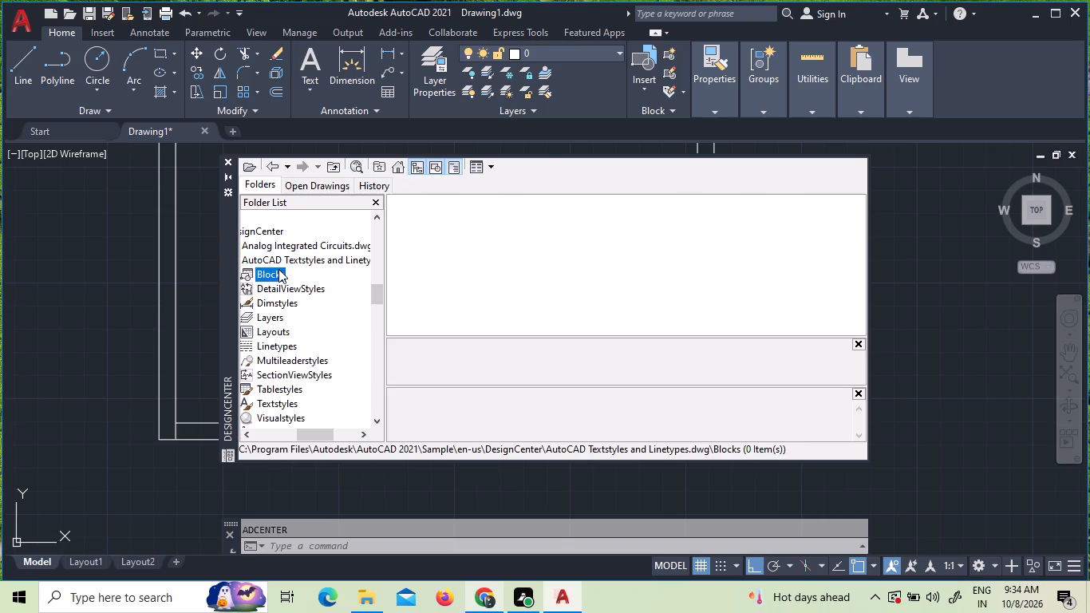
{"action": "double_click", "coordinate": [271, 276]}
Examine the furniture blocks of the Home - Space Planner.dwg sample drawing in DesignCenter.
{"action": "scroll", "coordinate": [330, 301], "scroll_direction": "down", "scroll_amount": 3}
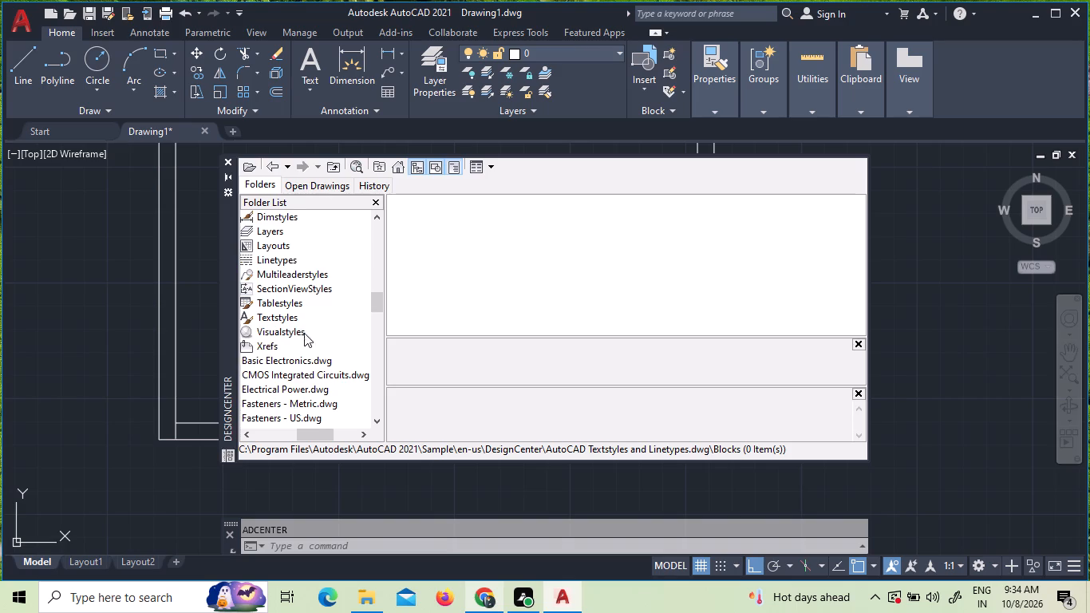
{"action": "scroll", "coordinate": [313, 365], "scroll_direction": "down", "scroll_amount": 3}
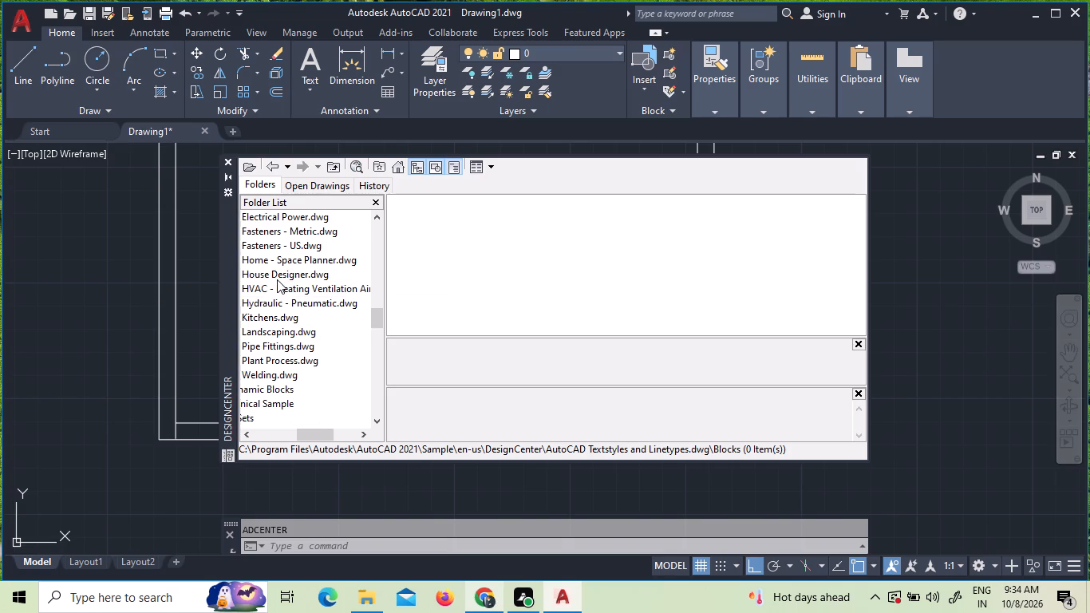
{"action": "left_click", "coordinate": [282, 257]}
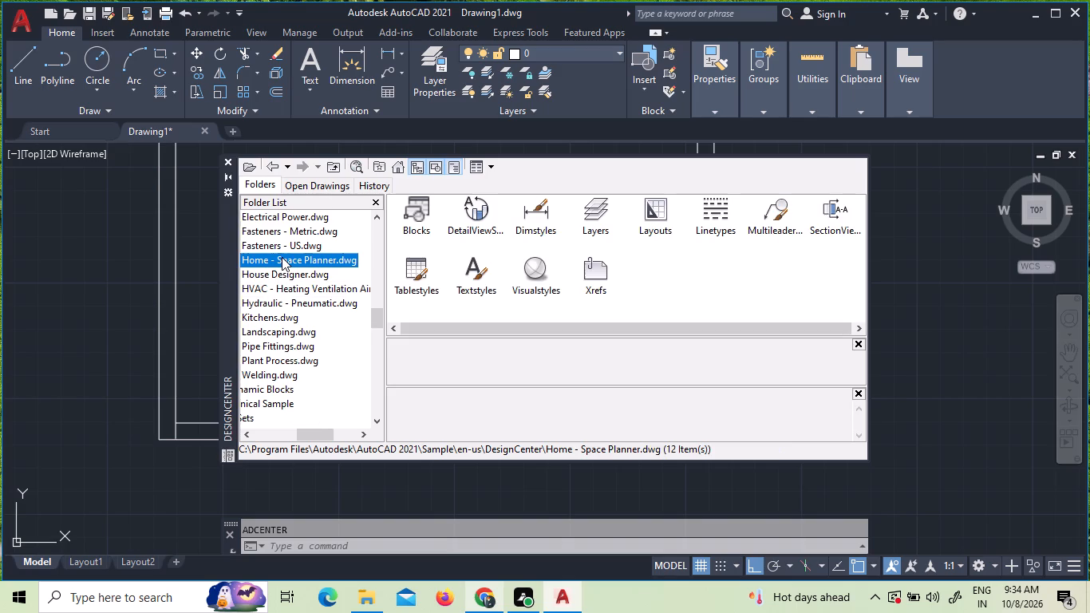
{"action": "double_click", "coordinate": [430, 232]}
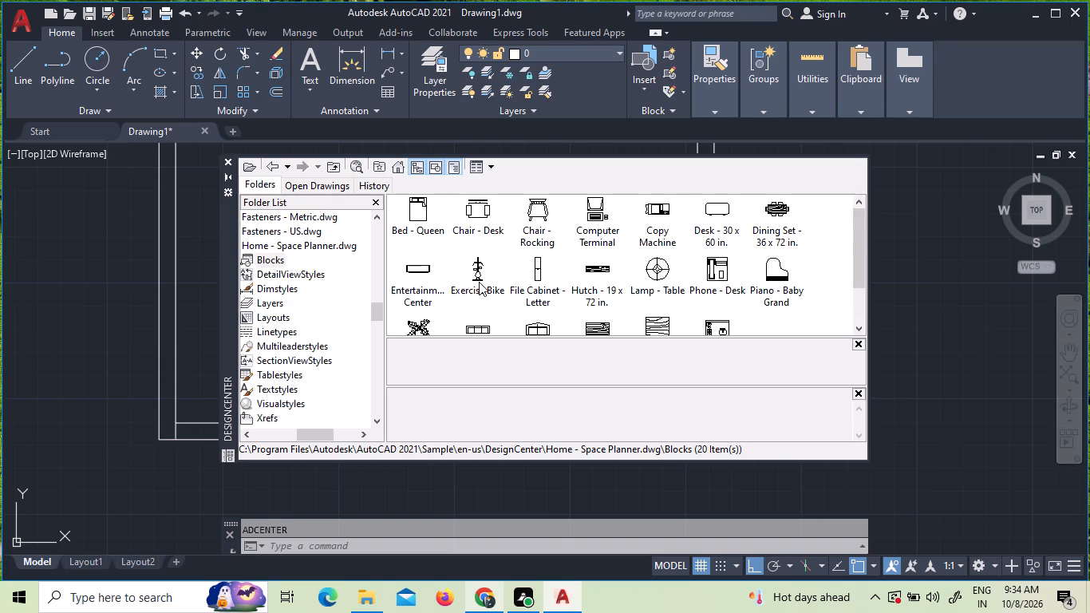
{"action": "scroll", "coordinate": [479, 282], "scroll_direction": "down", "scroll_amount": 2}
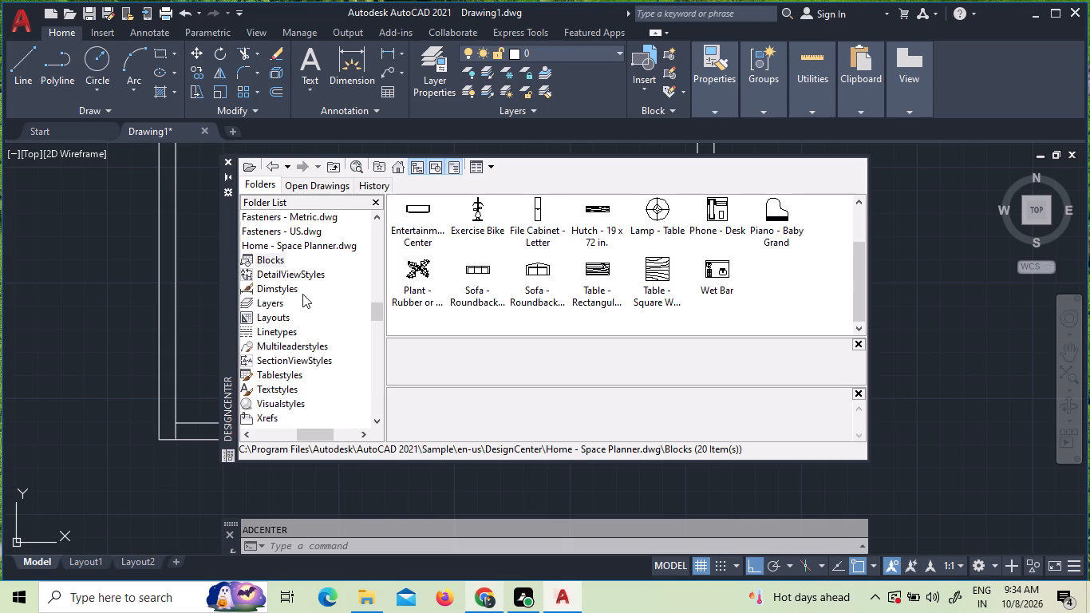
Return to the AutoCAD Textstyles and Linetypes sample drawing in DesignCenter and view its blocks again.
{"action": "scroll", "coordinate": [262, 358], "scroll_direction": "up", "scroll_amount": 9}
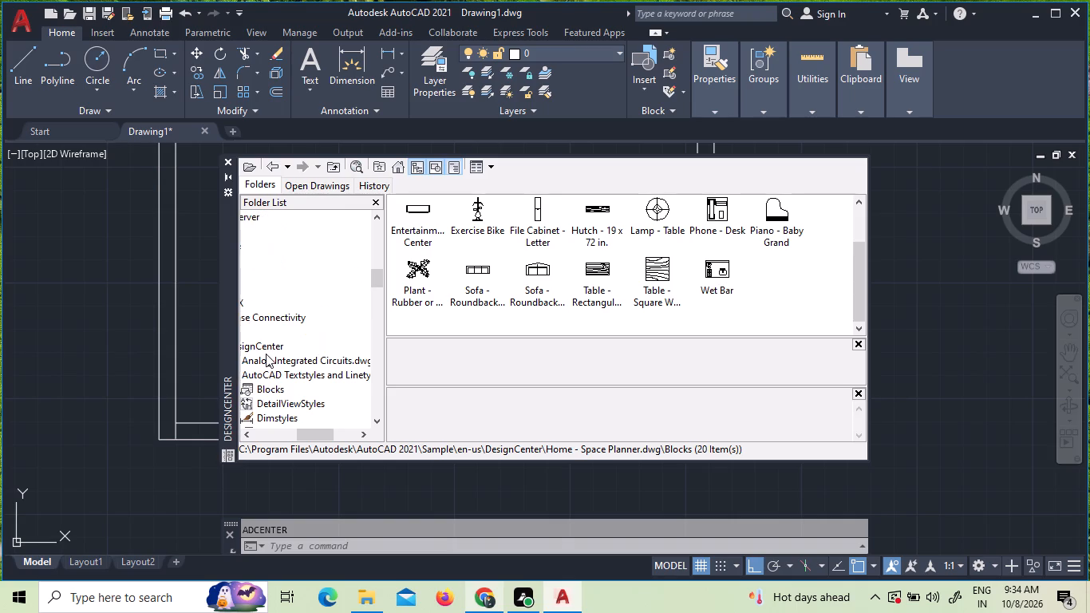
{"action": "double_click", "coordinate": [274, 372]}
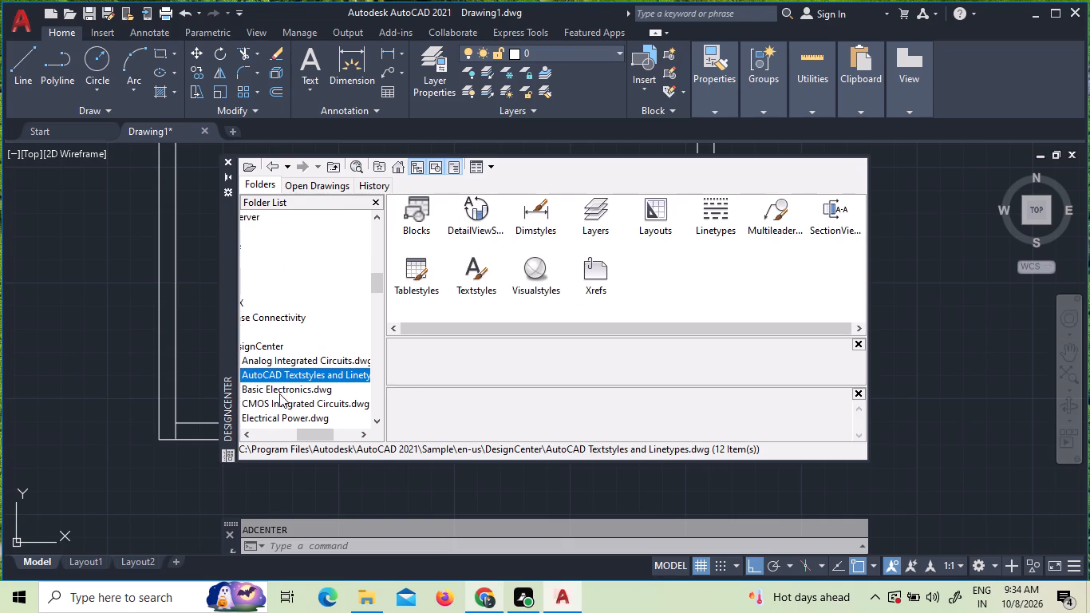
{"action": "double_click", "coordinate": [285, 376]}
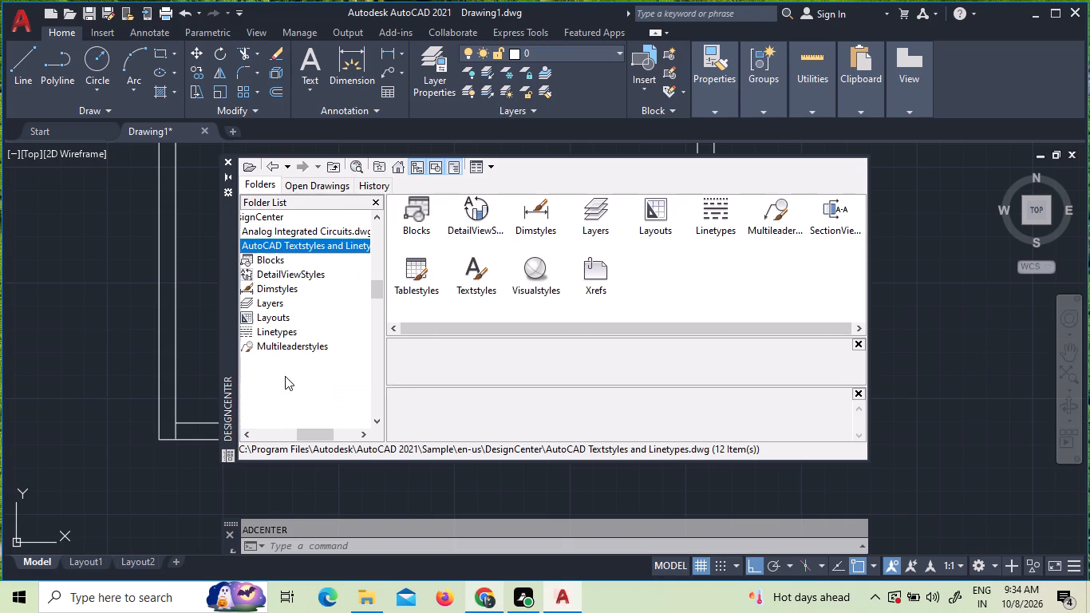
{"action": "double_click", "coordinate": [273, 257]}
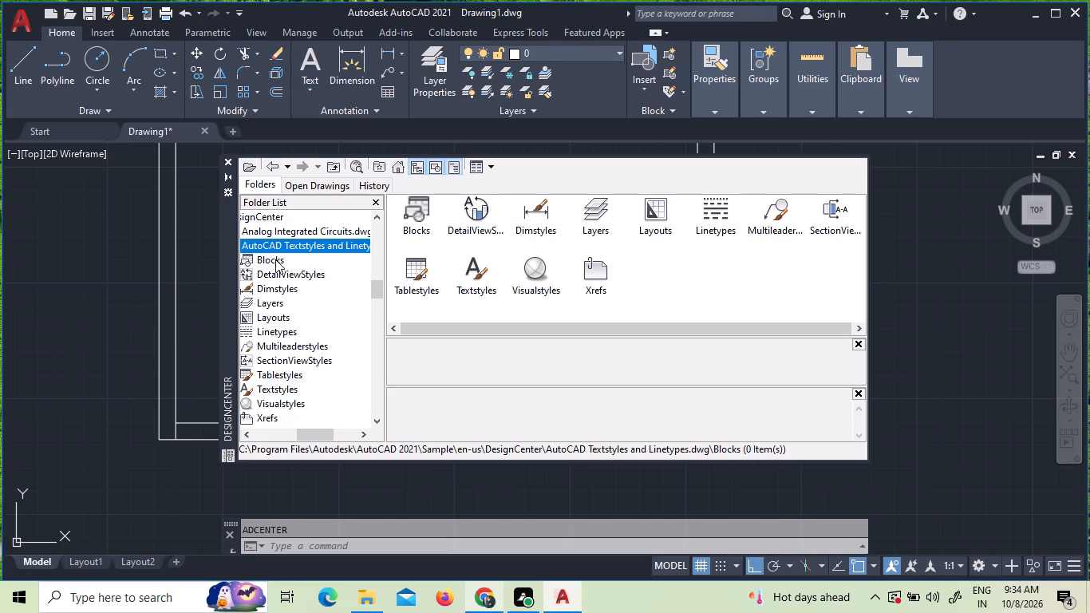
Look through the blocks, styles, layouts and linetypes of the AutoCAD Textstyles and Linetypes sample drawing in DesignCenter.
{"action": "triple_click", "coordinate": [275, 259]}
{"action": "left_click", "coordinate": [275, 259]}
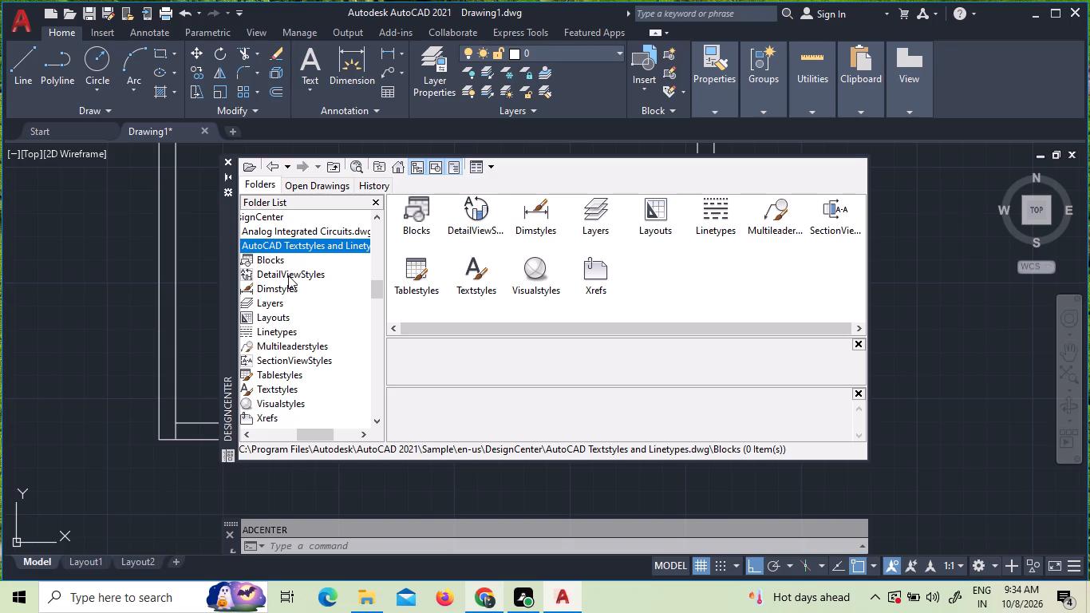
{"action": "left_click", "coordinate": [287, 288]}
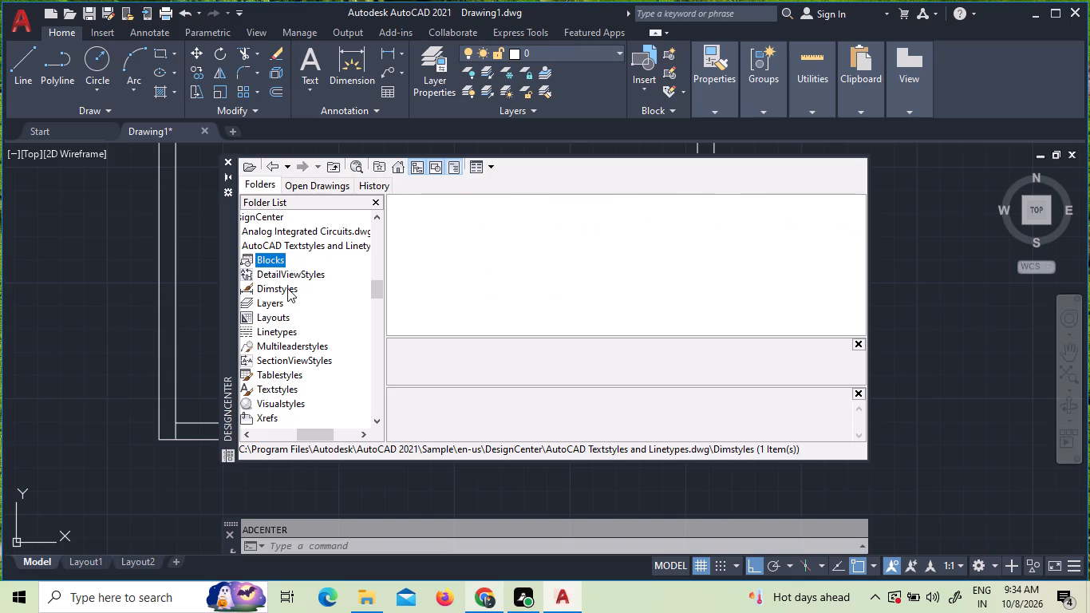
{"action": "left_click", "coordinate": [274, 277]}
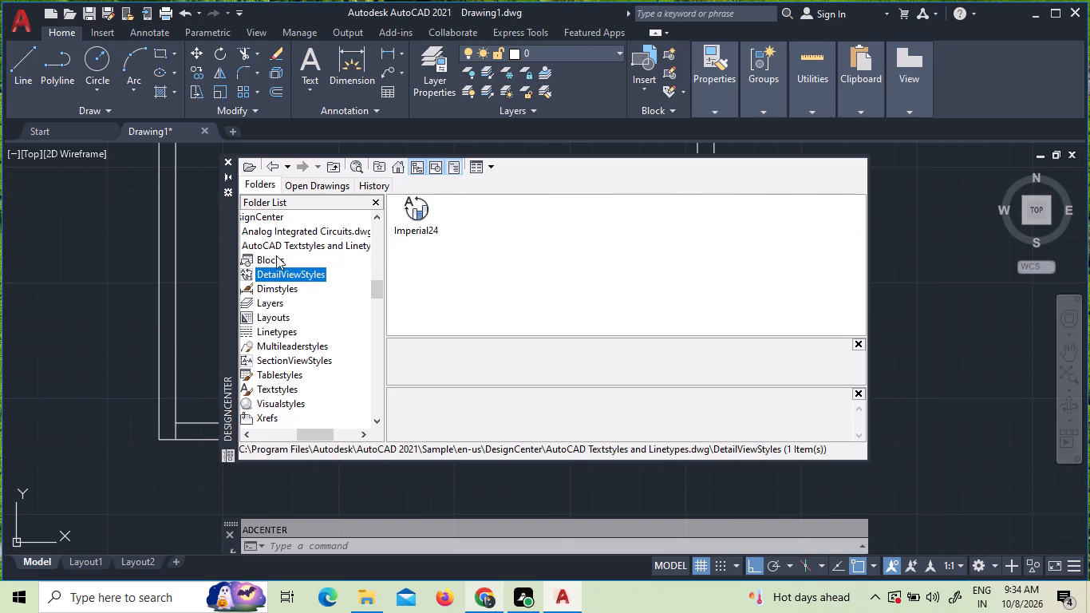
{"action": "left_click", "coordinate": [276, 255]}
{"action": "left_click", "coordinate": [275, 321]}
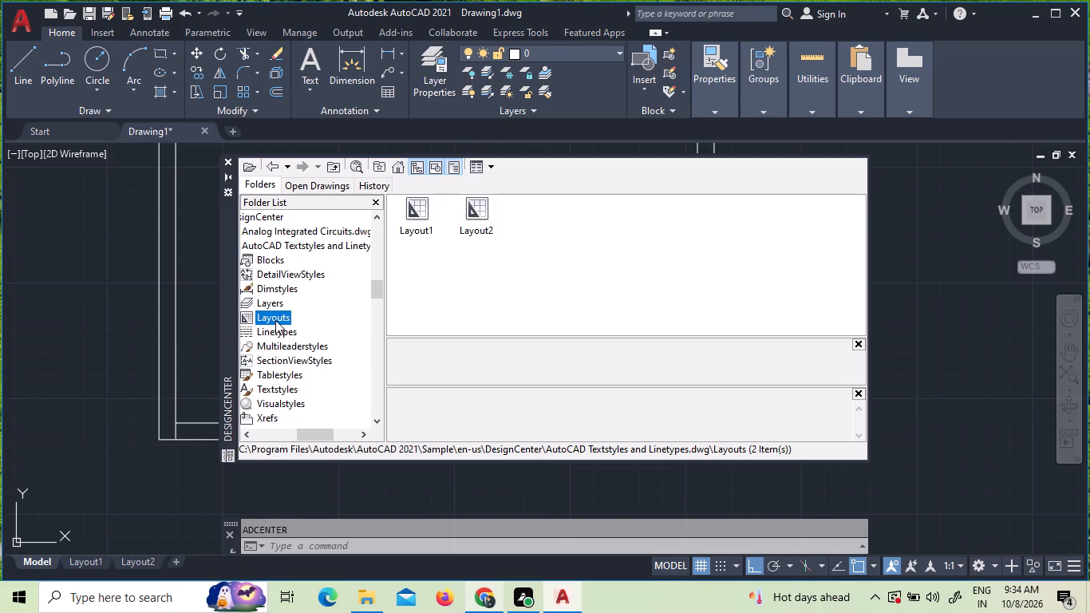
{"action": "left_click", "coordinate": [278, 332]}
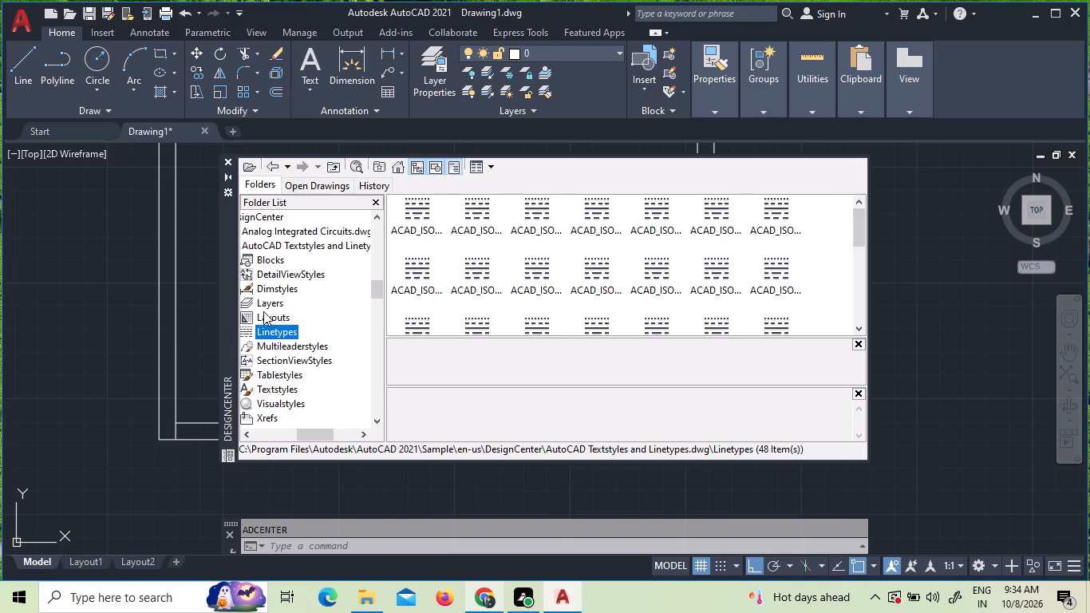
{"action": "left_click", "coordinate": [263, 304]}
{"action": "left_click", "coordinate": [277, 347]}
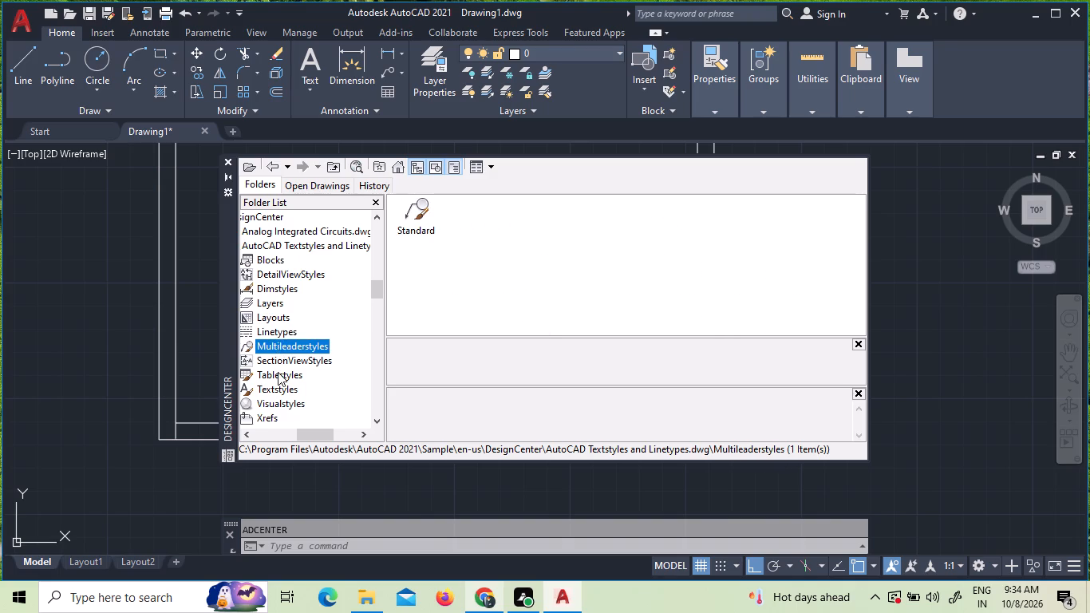
{"action": "left_click", "coordinate": [278, 372]}
{"action": "left_click", "coordinate": [265, 267]}
{"action": "triple_click", "coordinate": [267, 264]}
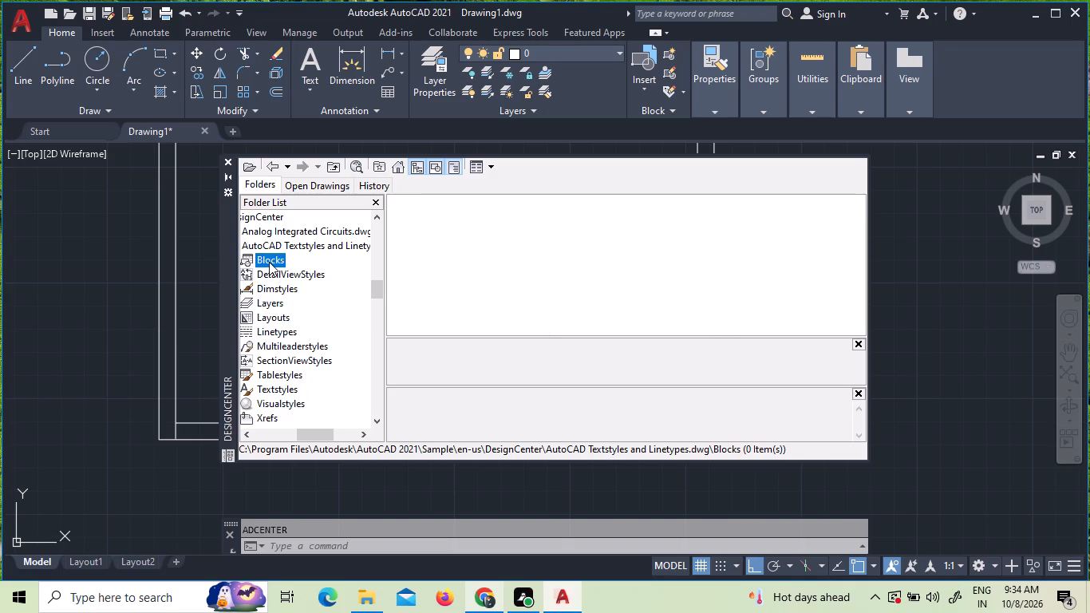
Examine the blocks of the Analog Integrated Circuits.dwg sample drawing, and recheck those of AutoCAD Textstyles and Linetypes.
{"action": "left_click", "coordinate": [273, 231]}
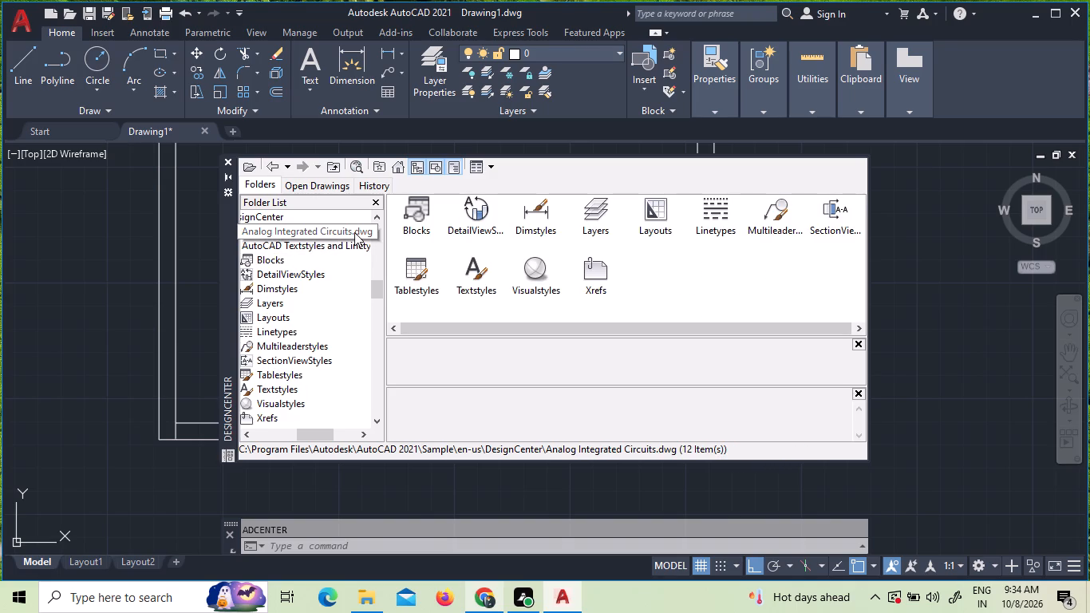
{"action": "left_click", "coordinate": [415, 221]}
{"action": "double_click", "coordinate": [415, 221]}
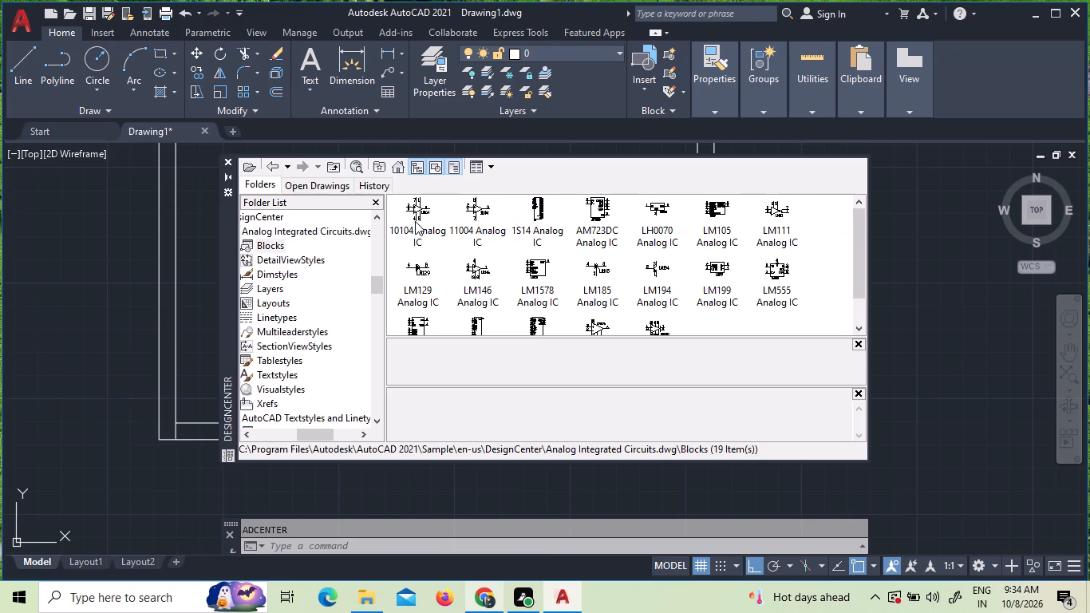
{"action": "scroll", "coordinate": [502, 251], "scroll_direction": "down", "scroll_amount": 3}
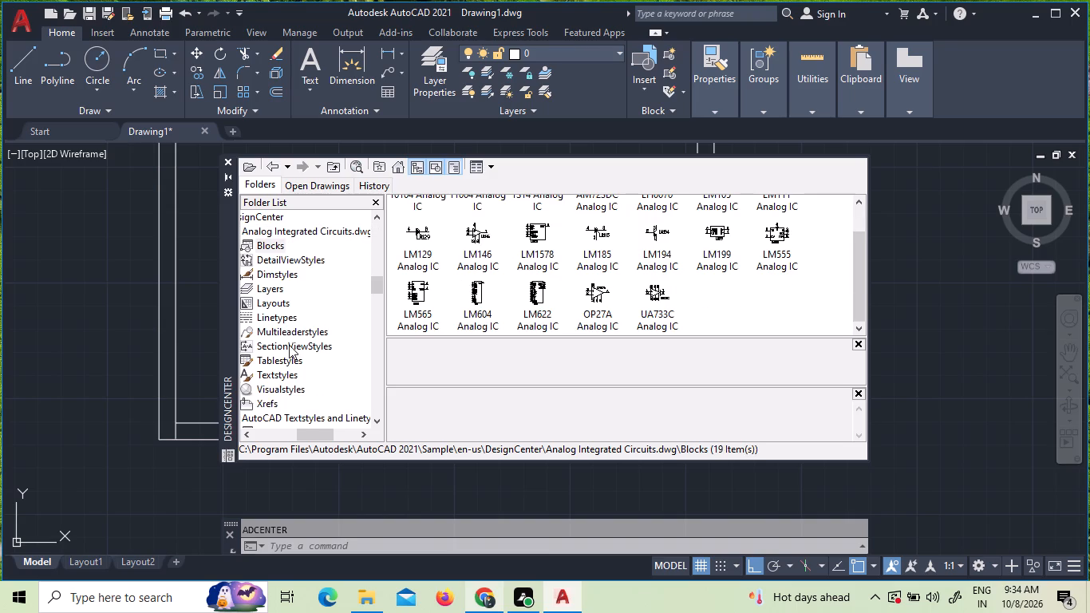
{"action": "scroll", "coordinate": [289, 345], "scroll_direction": "up", "scroll_amount": 3}
{"action": "scroll", "coordinate": [291, 330], "scroll_direction": "down", "scroll_amount": 2}
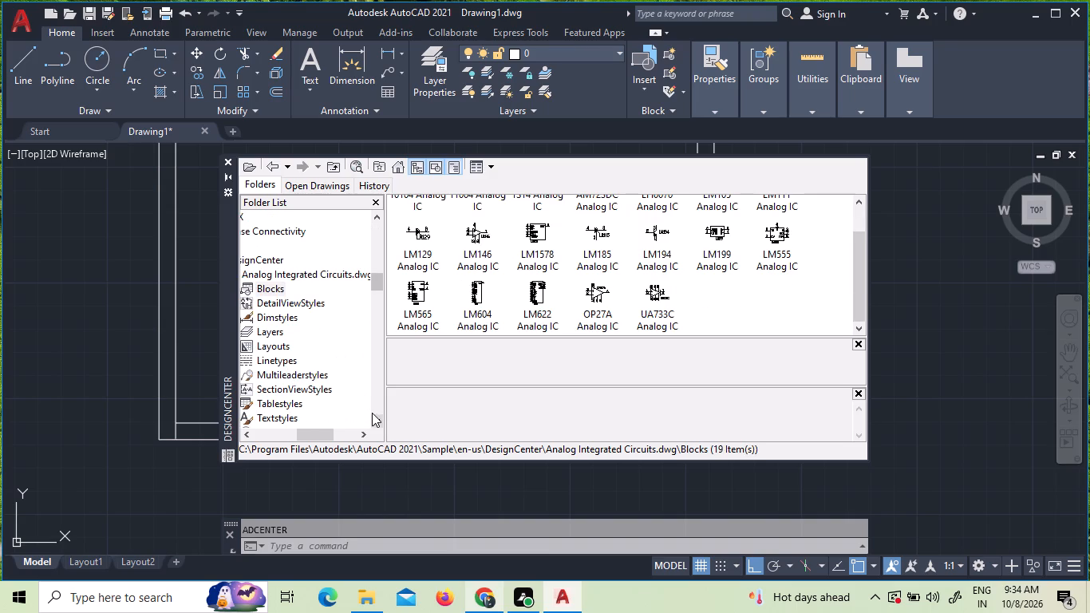
{"action": "left_click", "coordinate": [365, 429]}
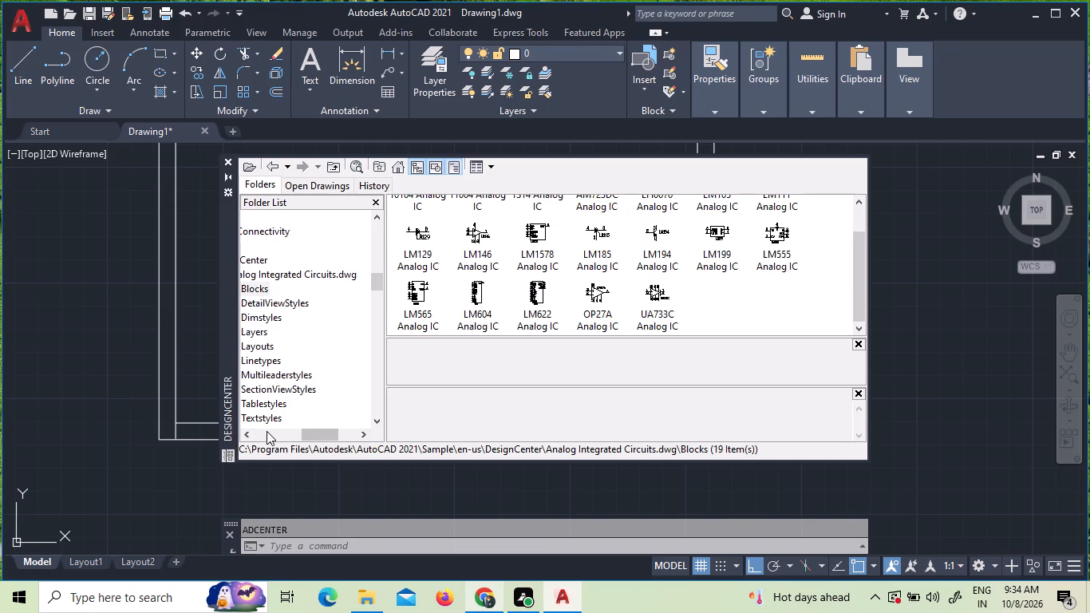
{"action": "left_click", "coordinate": [249, 436]}
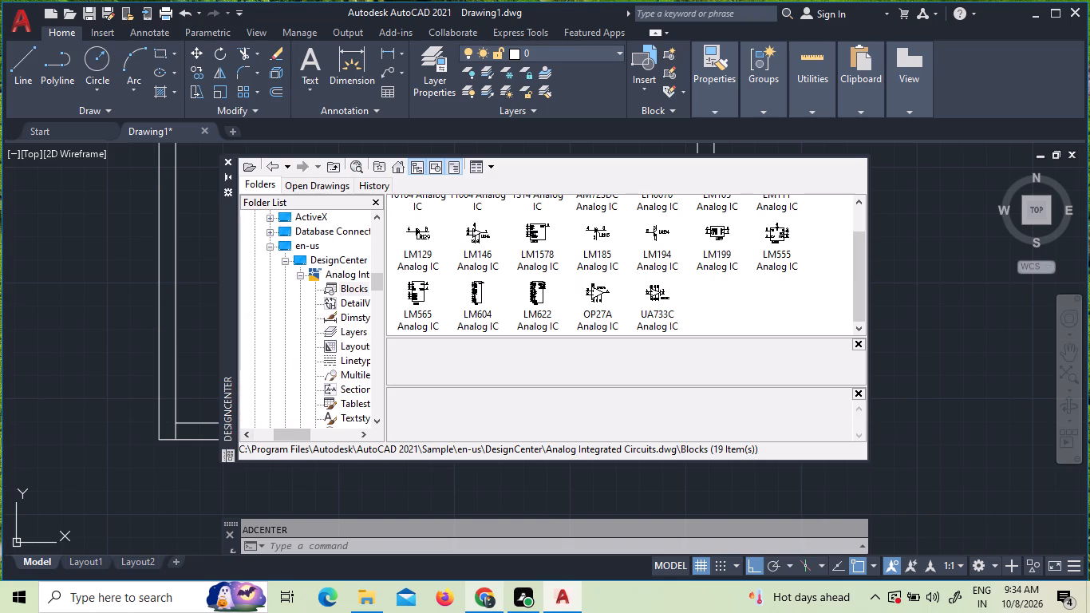
{"action": "left_click", "coordinate": [367, 437]}
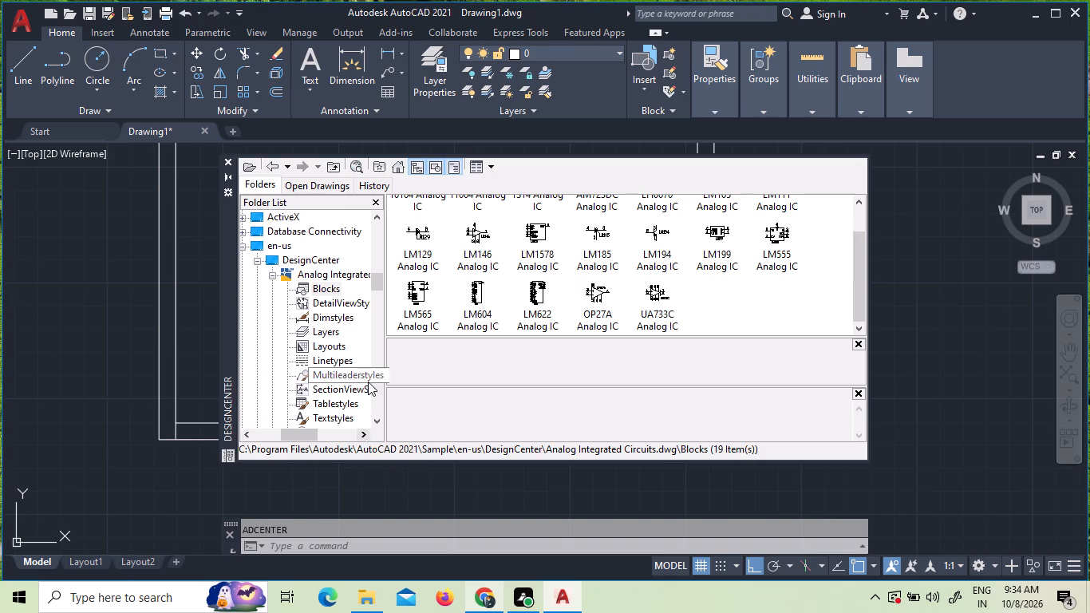
{"action": "left_click", "coordinate": [271, 276]}
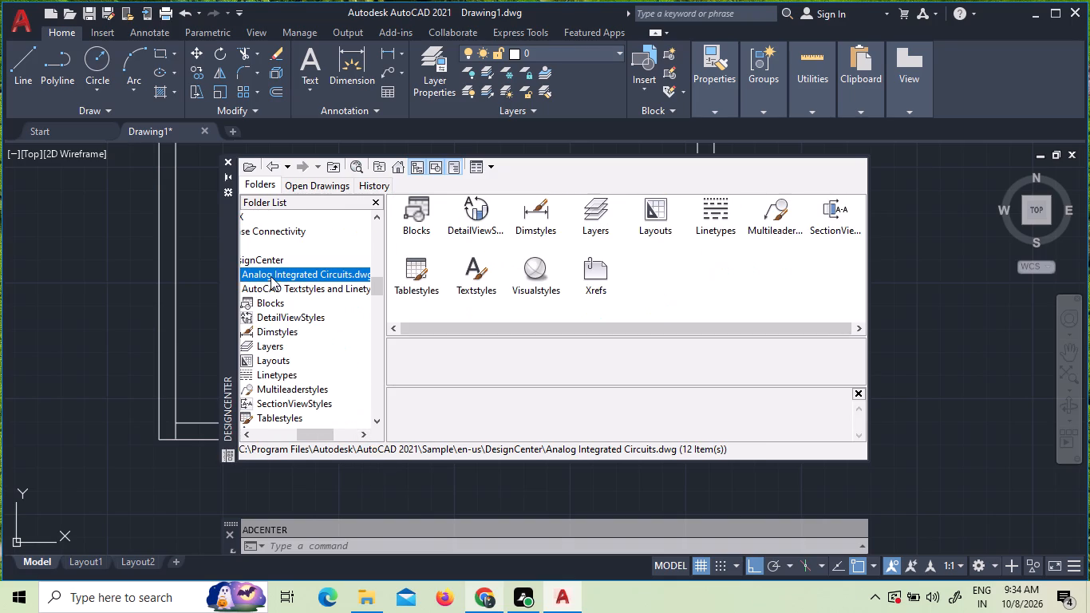
{"action": "double_click", "coordinate": [269, 301]}
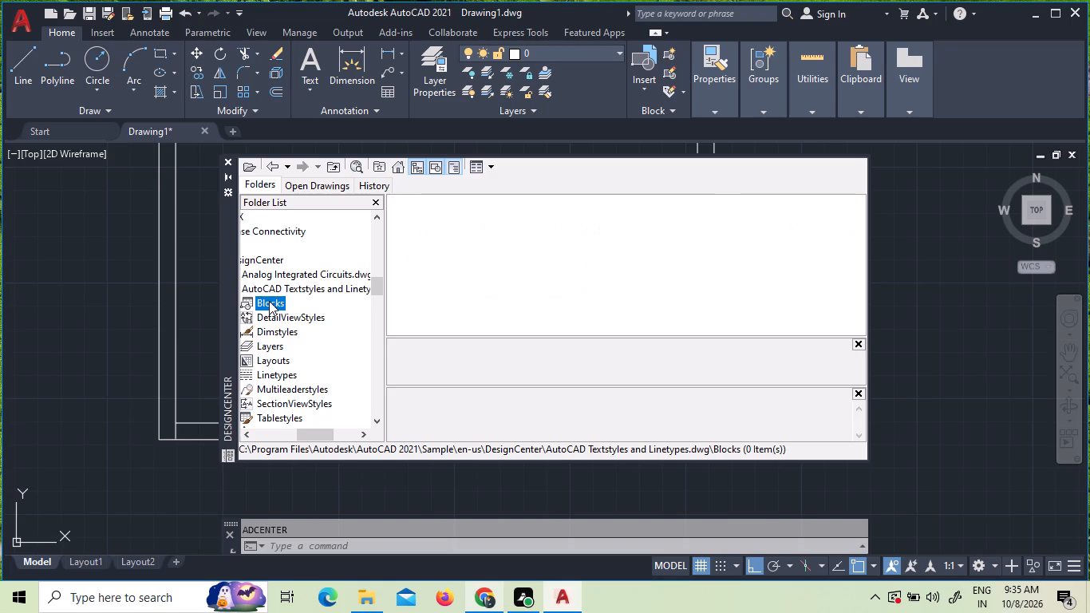
Switch DesignCenter to the open drawings and view the blocks of Drawing1.dwg.
{"action": "right_click", "coordinate": [435, 261]}
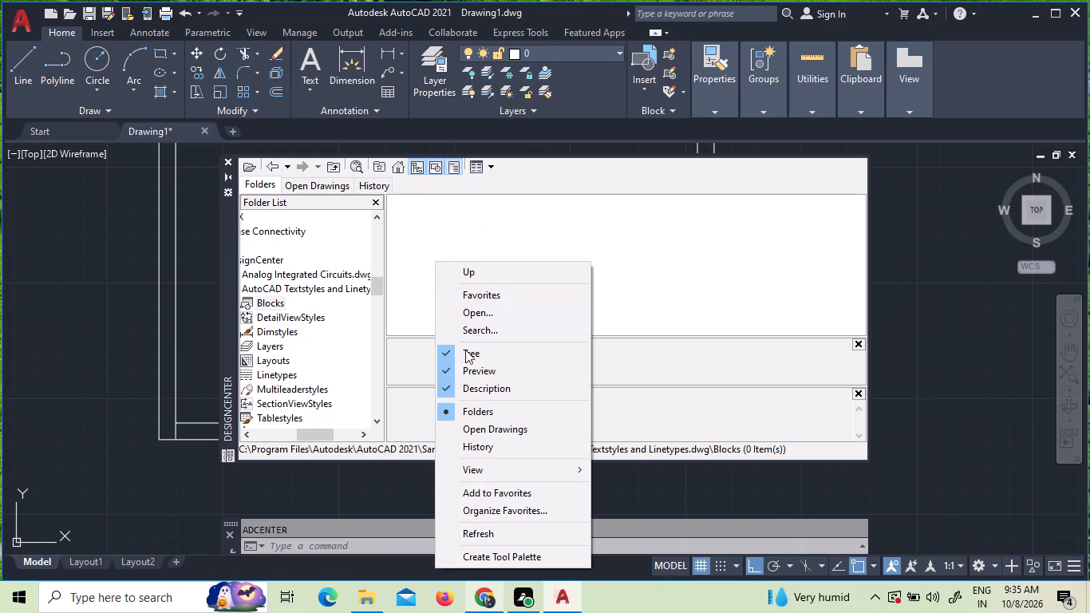
{"action": "left_click", "coordinate": [455, 433]}
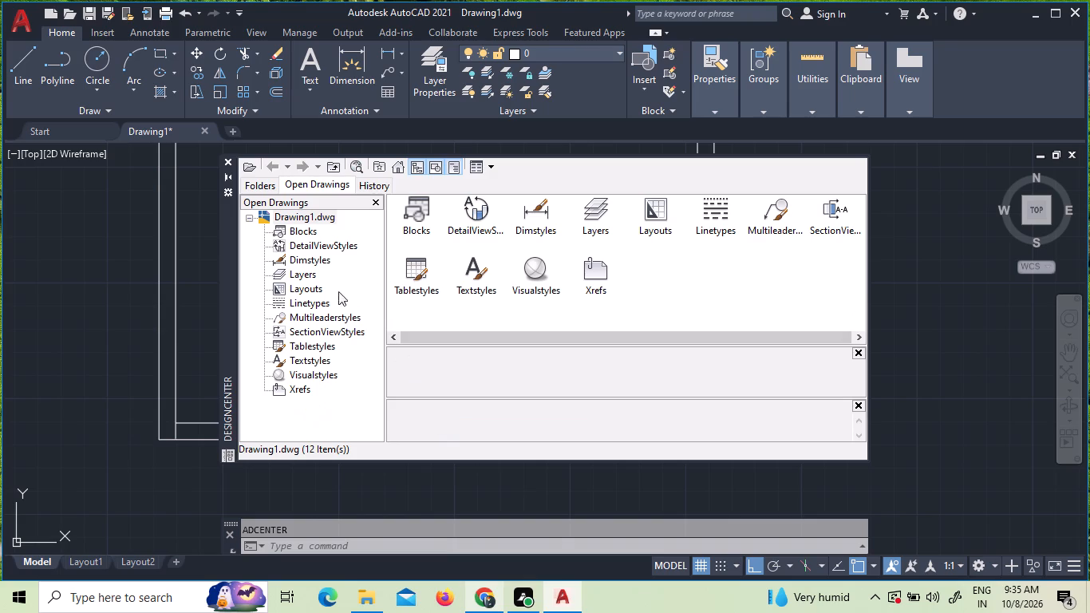
{"action": "left_click", "coordinate": [309, 231]}
{"action": "double_click", "coordinate": [309, 231]}
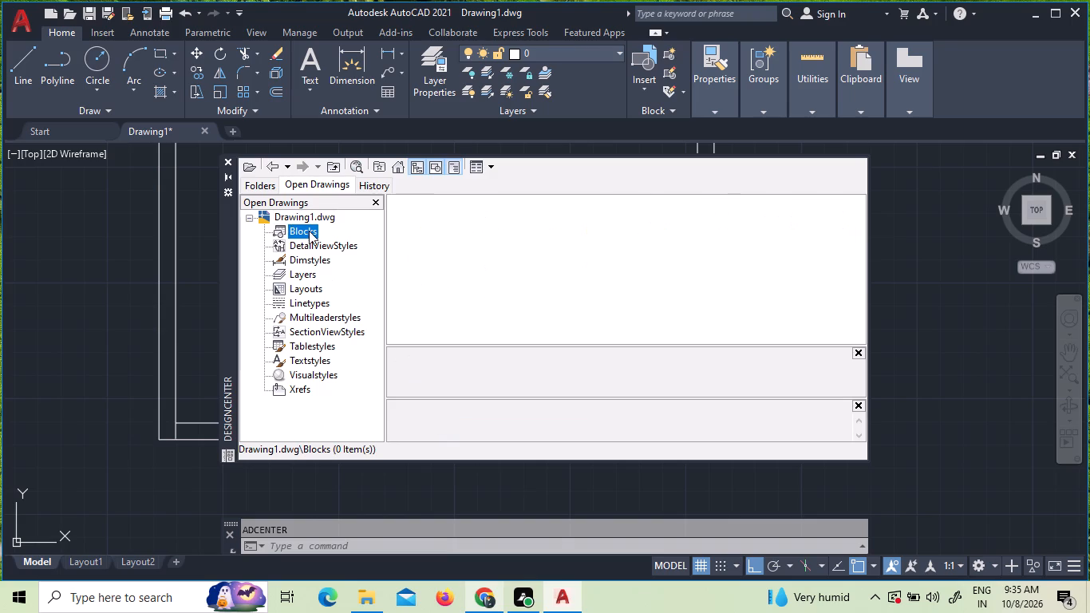
{"action": "left_click", "coordinate": [251, 219]}
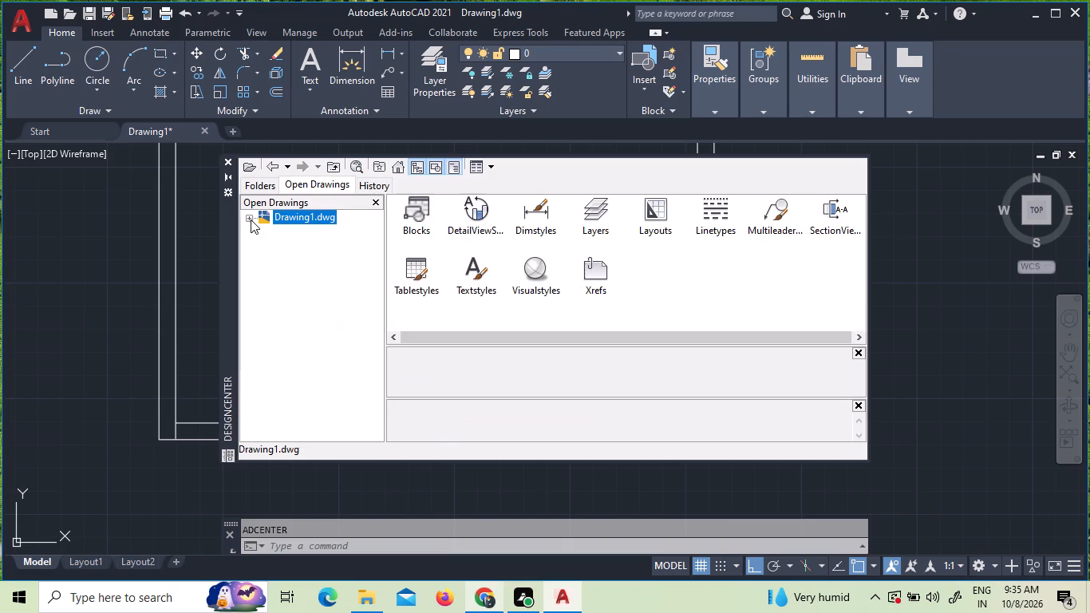
{"action": "scroll", "coordinate": [376, 299], "scroll_direction": "up", "scroll_amount": 3}
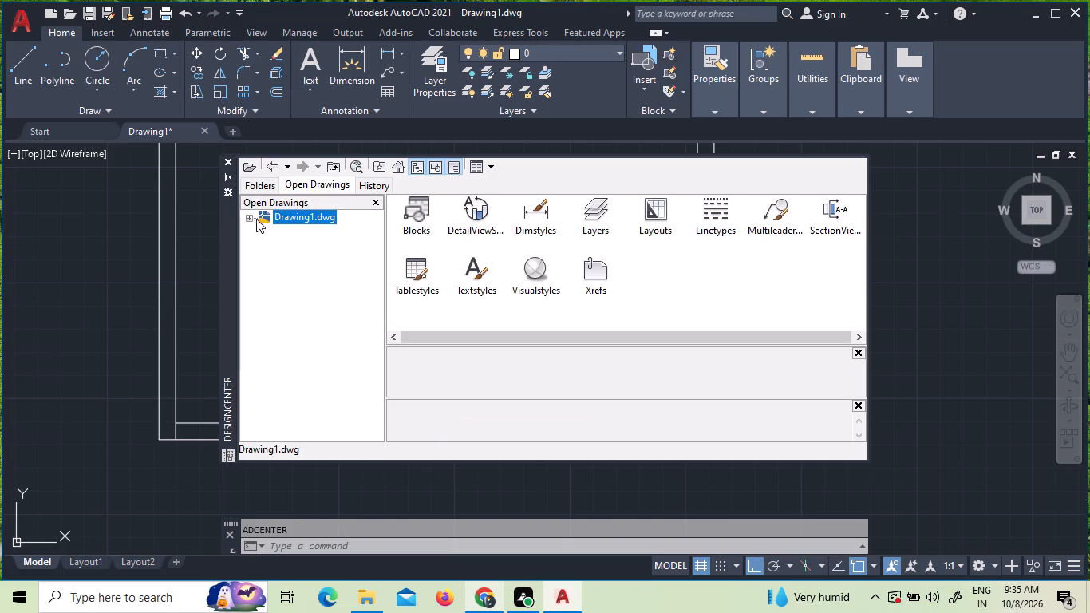
{"action": "left_click", "coordinate": [244, 216]}
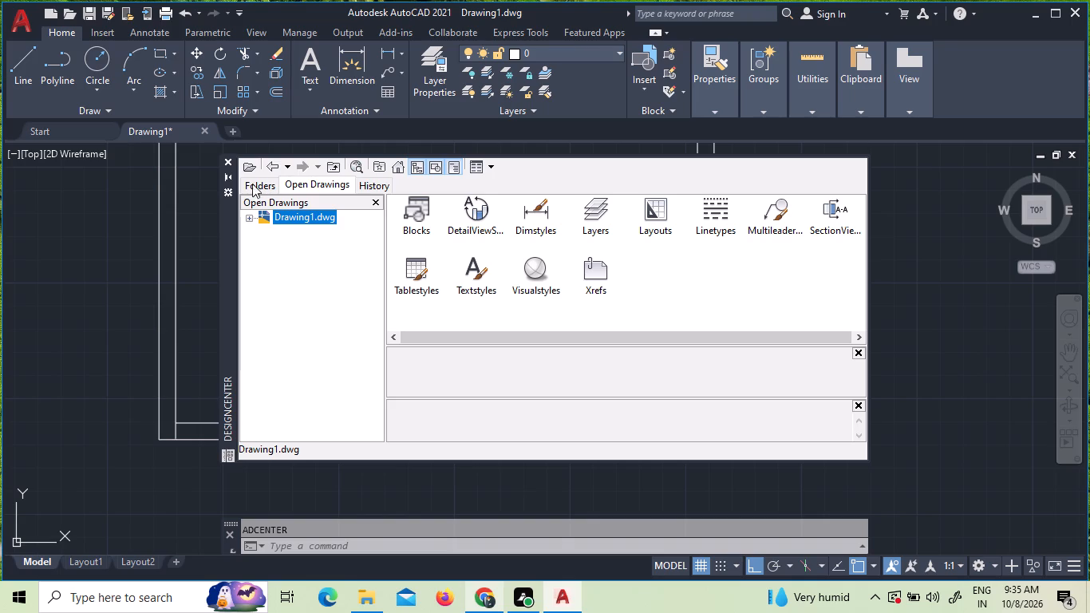
Return to the sample folders in DesignCenter and examine the furniture blocks of Home - Space Planner.dwg.
{"action": "left_click", "coordinate": [267, 187]}
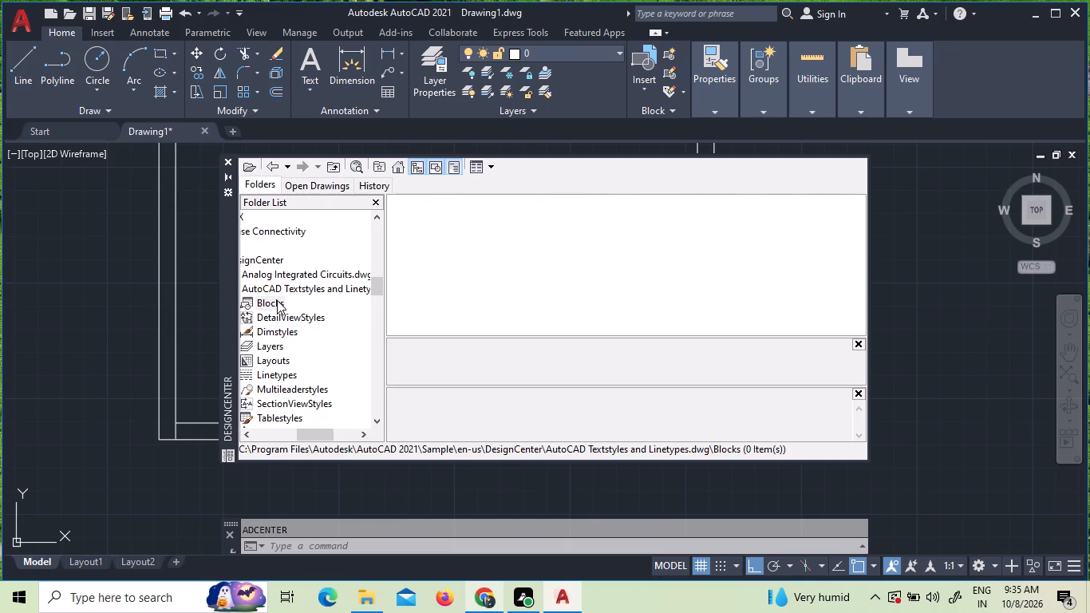
{"action": "double_click", "coordinate": [277, 300]}
{"action": "scroll", "coordinate": [319, 345], "scroll_direction": "down", "scroll_amount": 2}
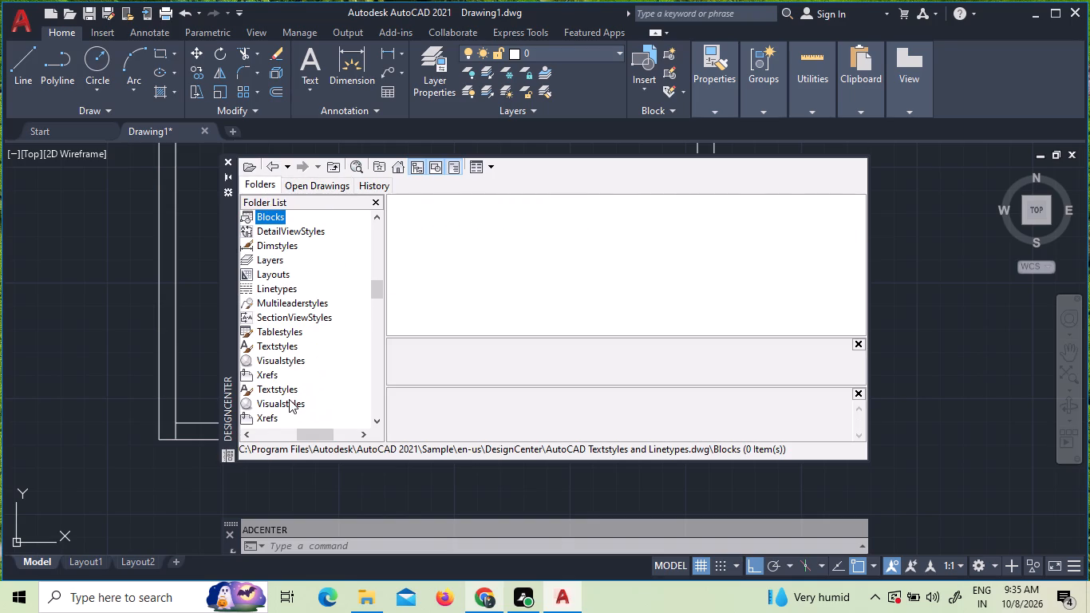
{"action": "scroll", "coordinate": [283, 315], "scroll_direction": "down", "scroll_amount": 1}
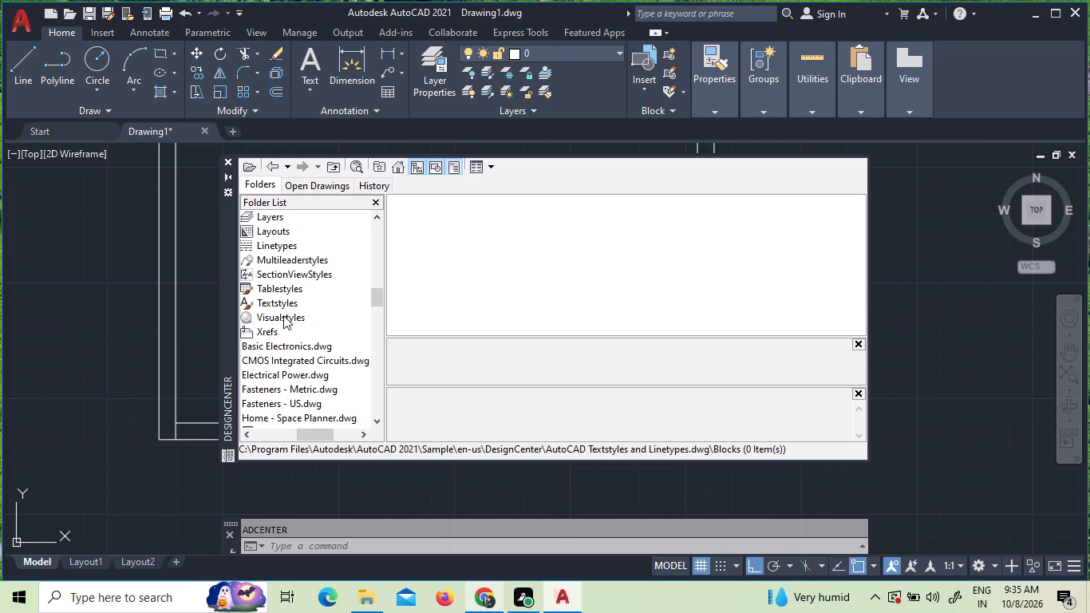
{"action": "scroll", "coordinate": [283, 315], "scroll_direction": "down", "scroll_amount": 1}
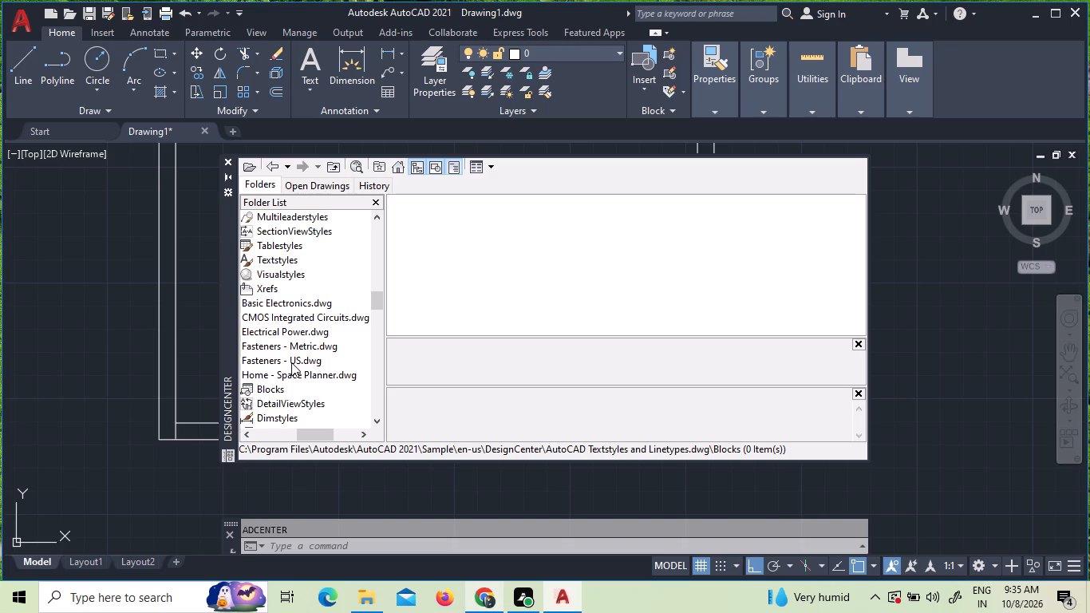
{"action": "left_click", "coordinate": [294, 375]}
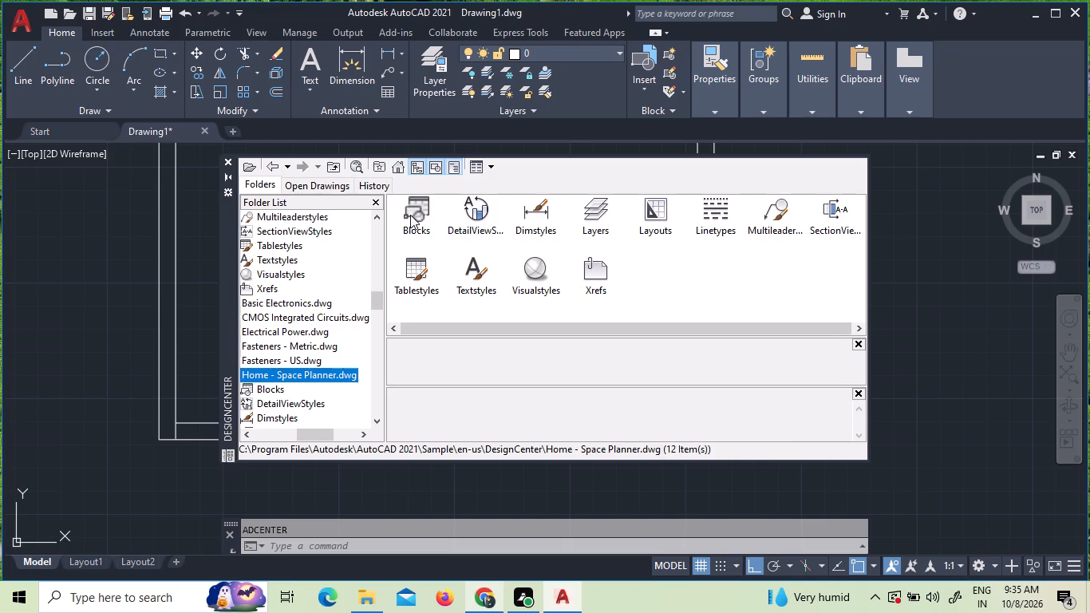
{"action": "double_click", "coordinate": [415, 219]}
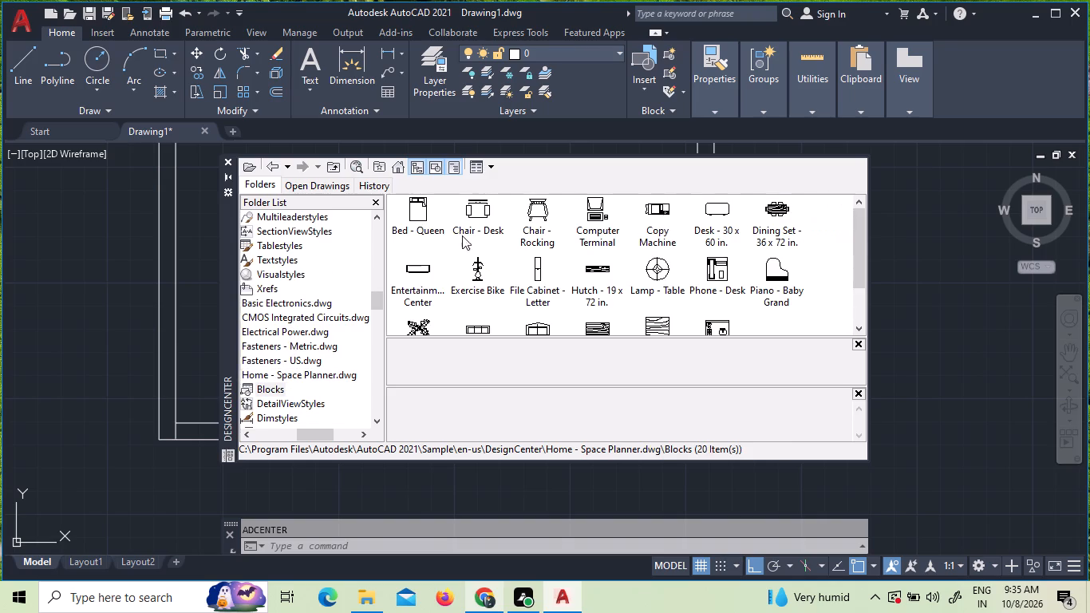
{"action": "scroll", "coordinate": [468, 276], "scroll_direction": "down", "scroll_amount": 1}
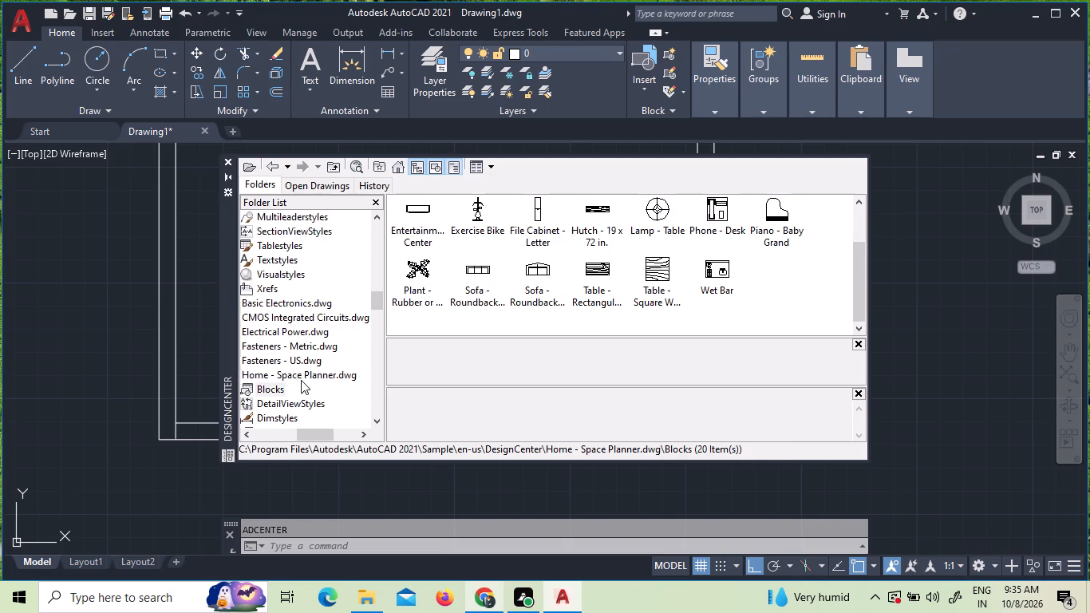
{"action": "left_click", "coordinate": [284, 373]}
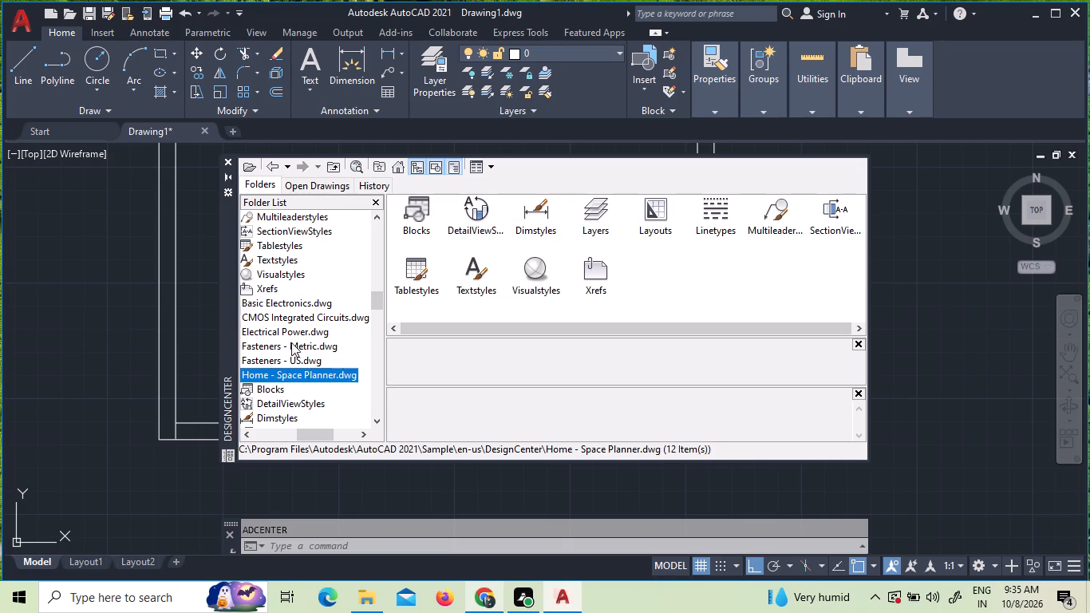
{"action": "scroll", "coordinate": [310, 390], "scroll_direction": "down", "scroll_amount": 2}
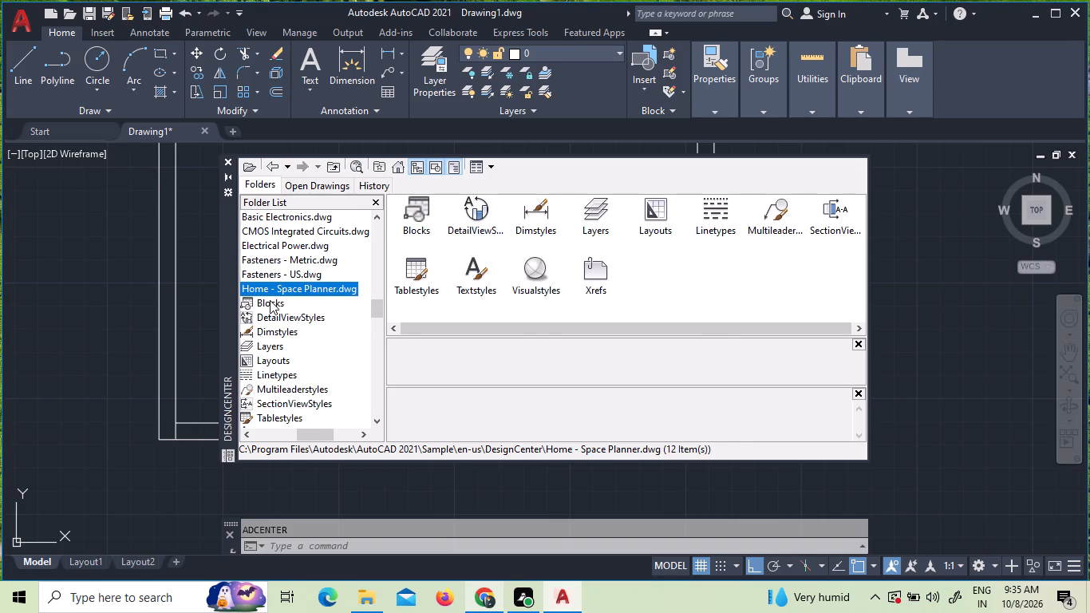
{"action": "left_click", "coordinate": [270, 300]}
{"action": "scroll", "coordinate": [437, 304], "scroll_direction": "down", "scroll_amount": 2}
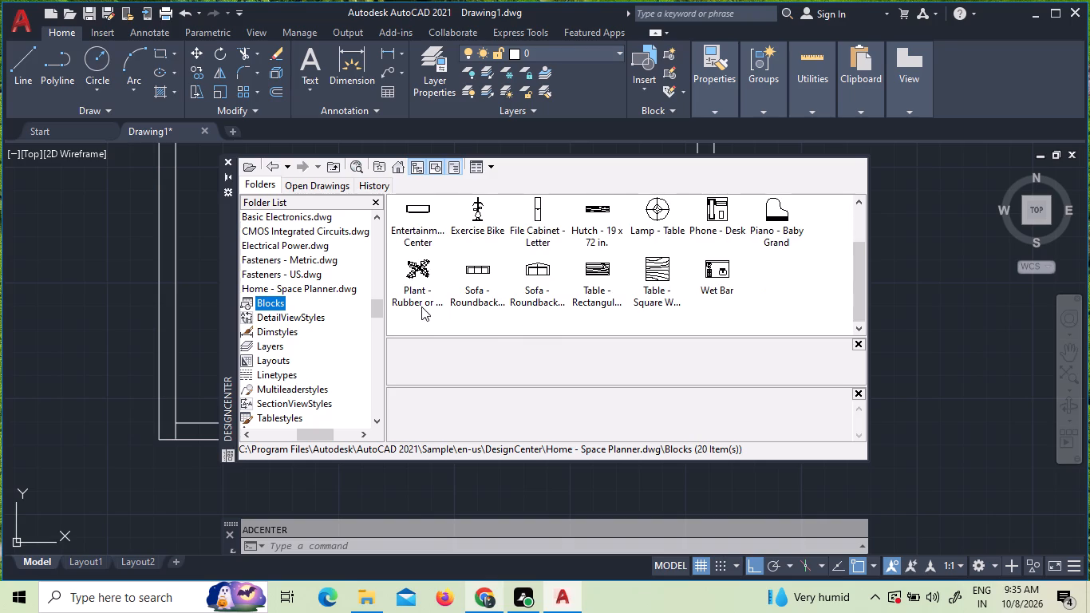
Look through the linetypes, section view, table, text and visual styles, and xrefs of Home - Space Planner.dwg in DesignCenter.
{"action": "left_click", "coordinate": [310, 316]}
{"action": "left_click", "coordinate": [290, 374]}
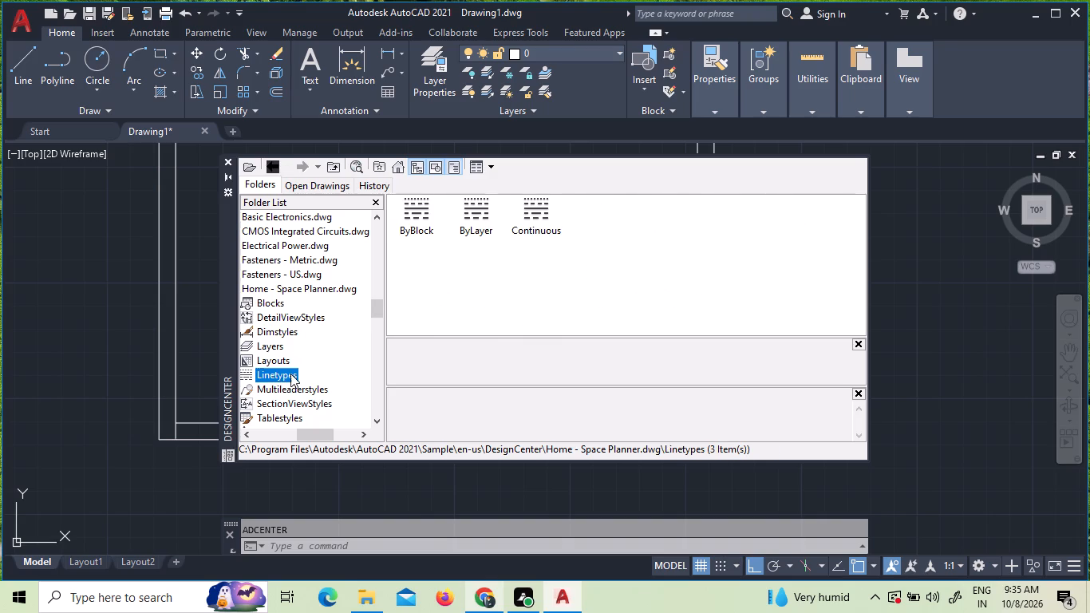
{"action": "left_click", "coordinate": [290, 398]}
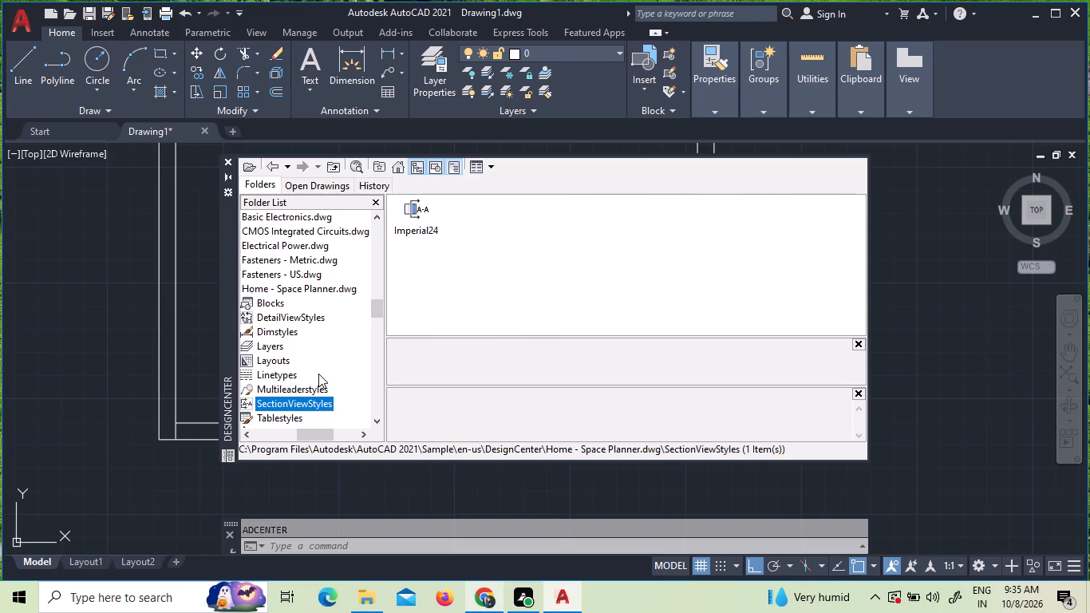
{"action": "scroll", "coordinate": [318, 374], "scroll_direction": "down", "scroll_amount": 2}
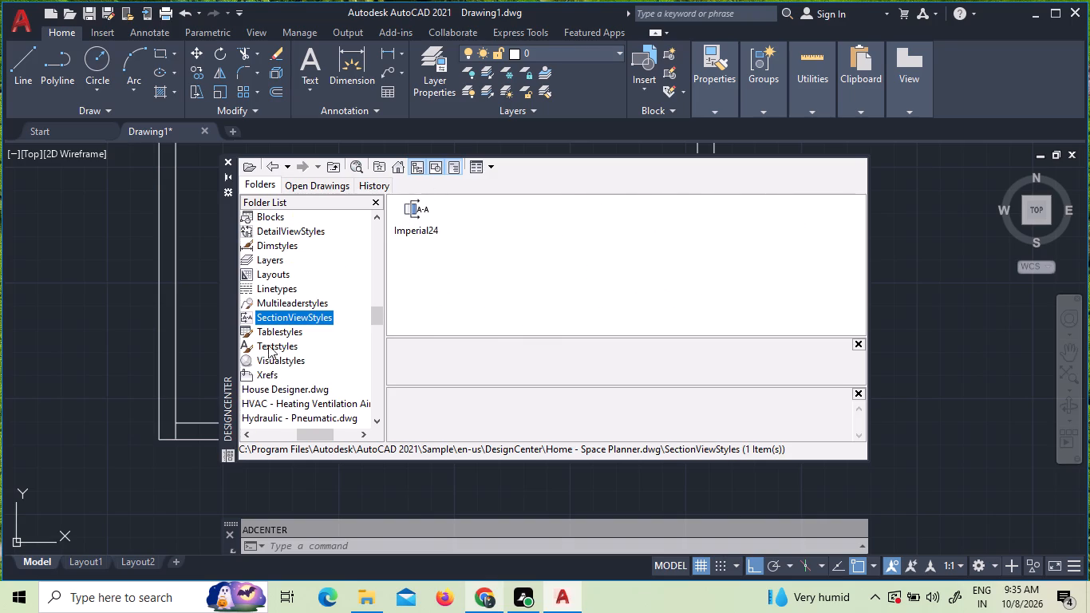
{"action": "left_click", "coordinate": [269, 328]}
{"action": "left_click", "coordinate": [271, 340]}
{"action": "left_click", "coordinate": [276, 360]}
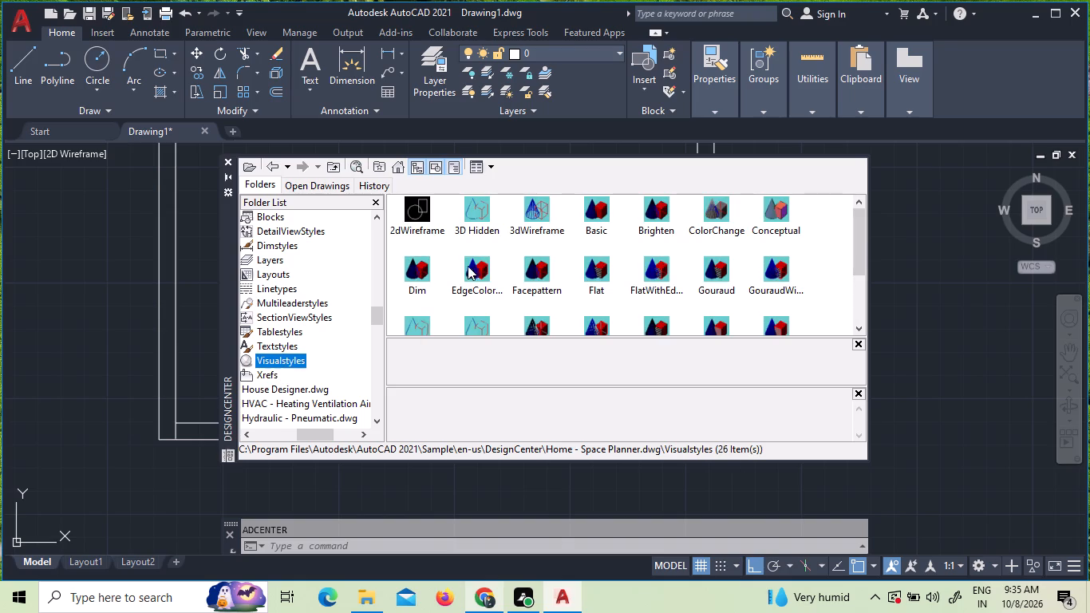
{"action": "scroll", "coordinate": [473, 286], "scroll_direction": "down", "scroll_amount": 3}
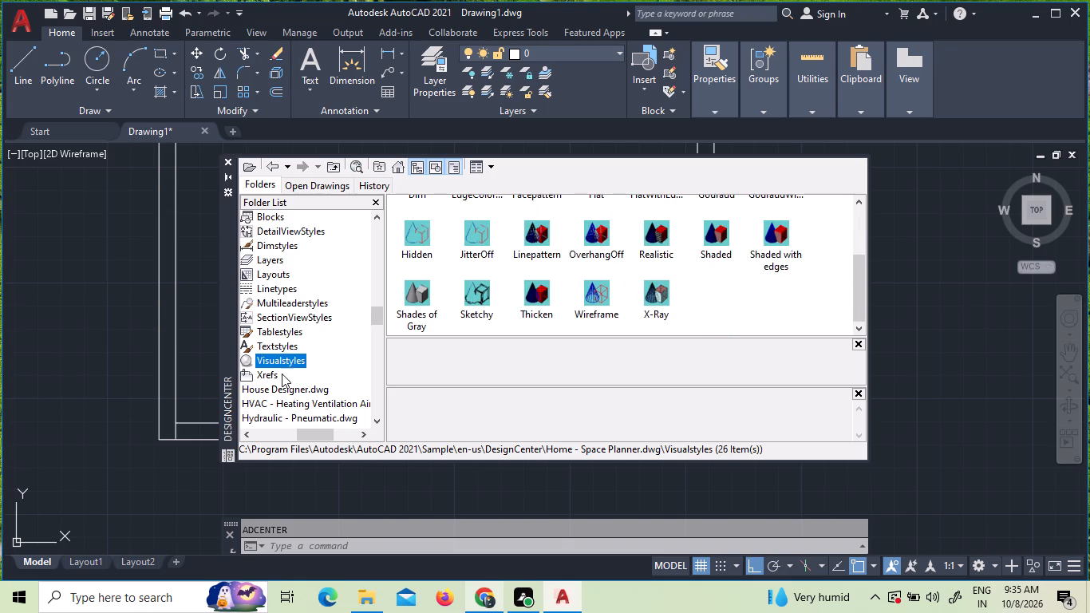
{"action": "left_click", "coordinate": [271, 370]}
{"action": "scroll", "coordinate": [291, 331], "scroll_direction": "down", "scroll_amount": 1}
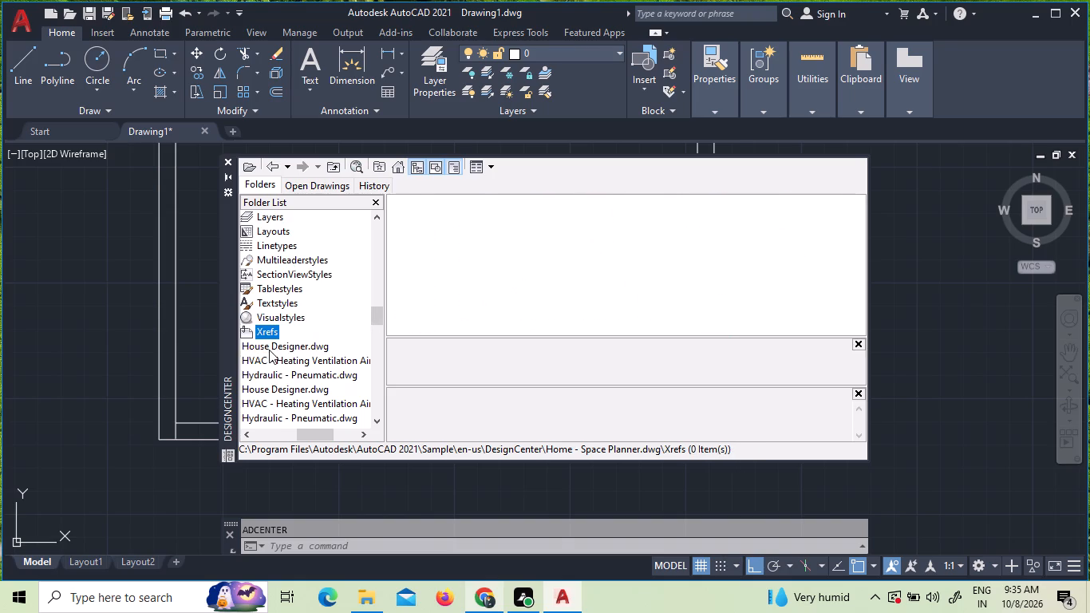
Open the blocks of the House Designer.dwg sample drawing in DesignCenter and examine its doors, windows and fixtures.
{"action": "left_click", "coordinate": [269, 350]}
{"action": "double_click", "coordinate": [424, 223]}
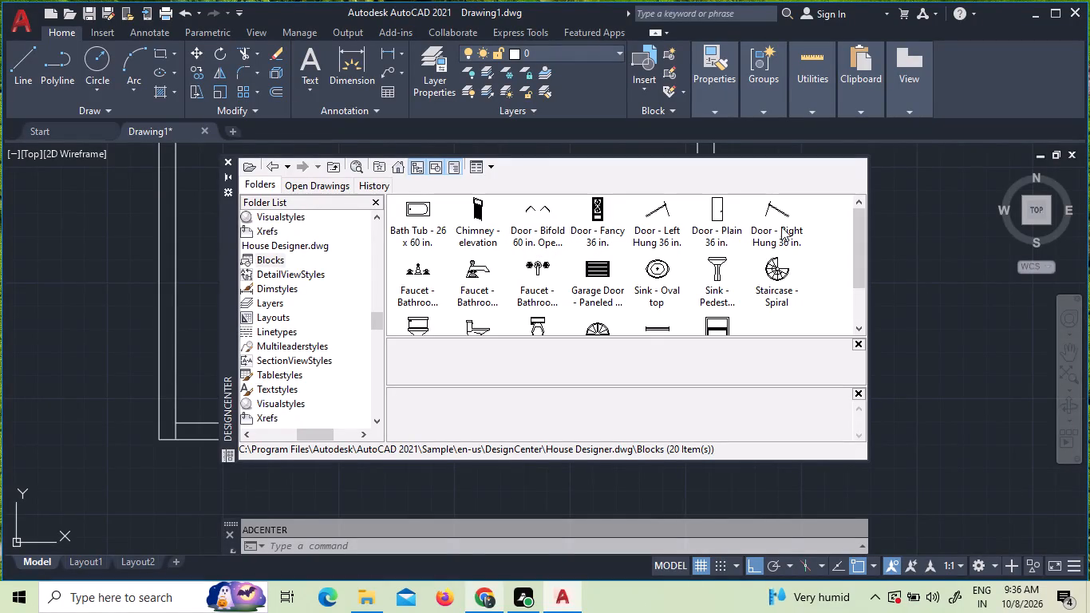
{"action": "scroll", "coordinate": [531, 267], "scroll_direction": "down", "scroll_amount": 1}
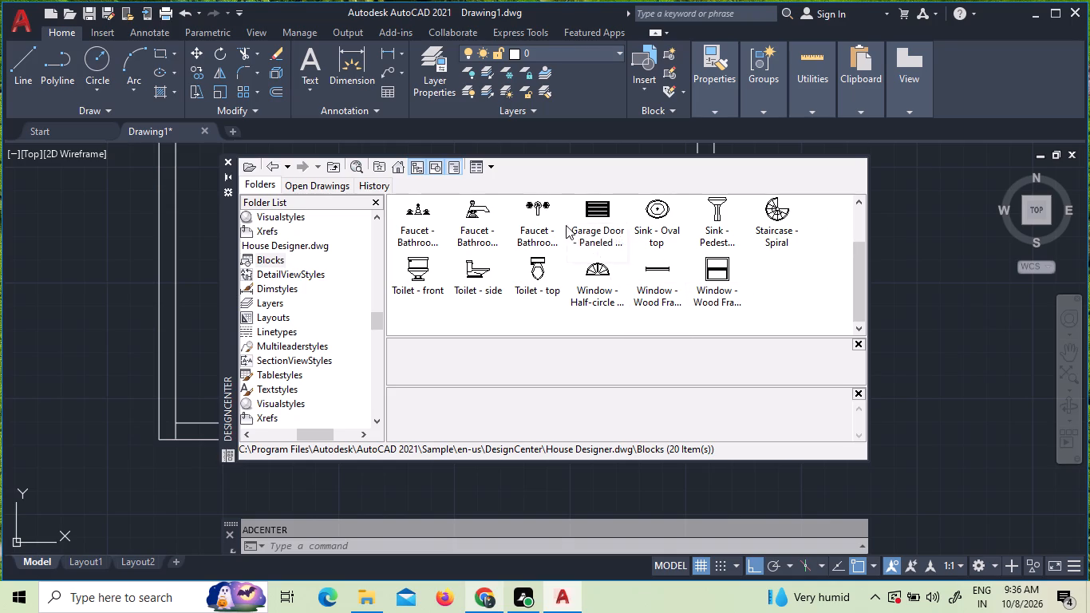
{"action": "scroll", "coordinate": [565, 233], "scroll_direction": "up", "scroll_amount": 3}
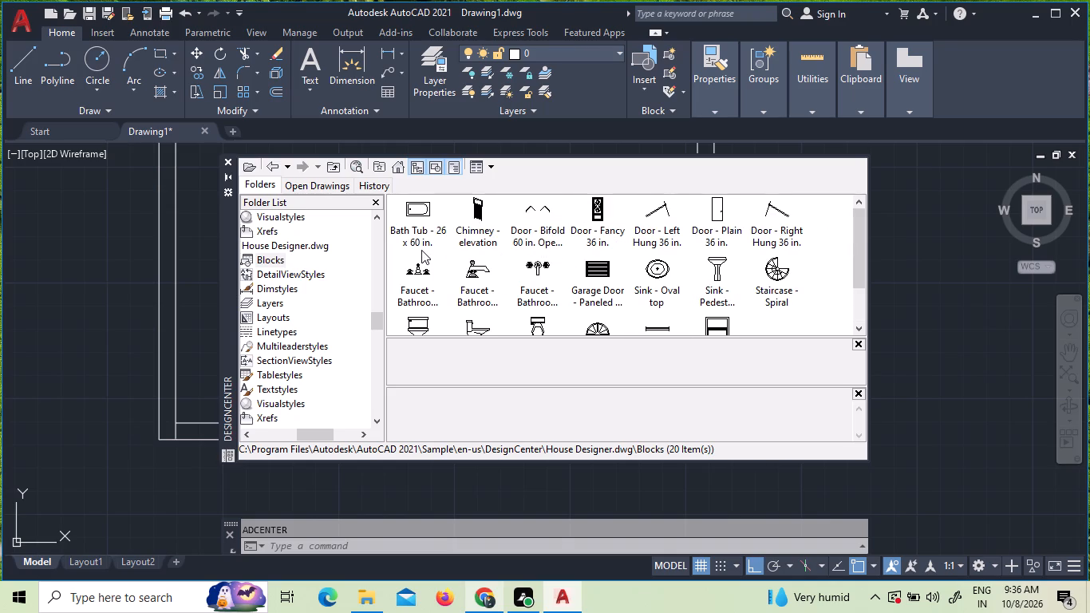
{"action": "scroll", "coordinate": [425, 247], "scroll_direction": "up", "scroll_amount": 1}
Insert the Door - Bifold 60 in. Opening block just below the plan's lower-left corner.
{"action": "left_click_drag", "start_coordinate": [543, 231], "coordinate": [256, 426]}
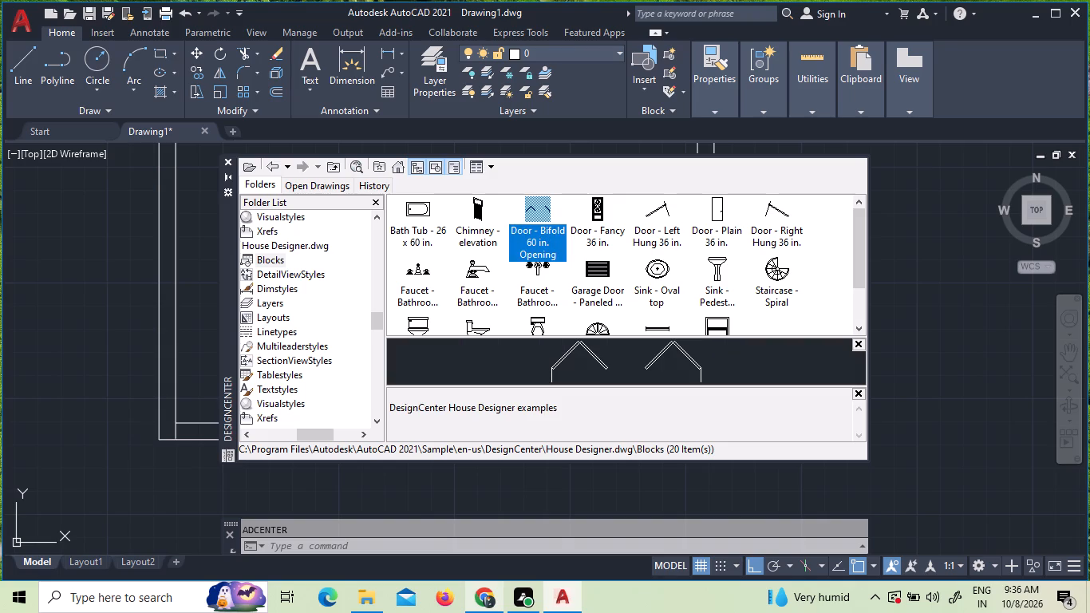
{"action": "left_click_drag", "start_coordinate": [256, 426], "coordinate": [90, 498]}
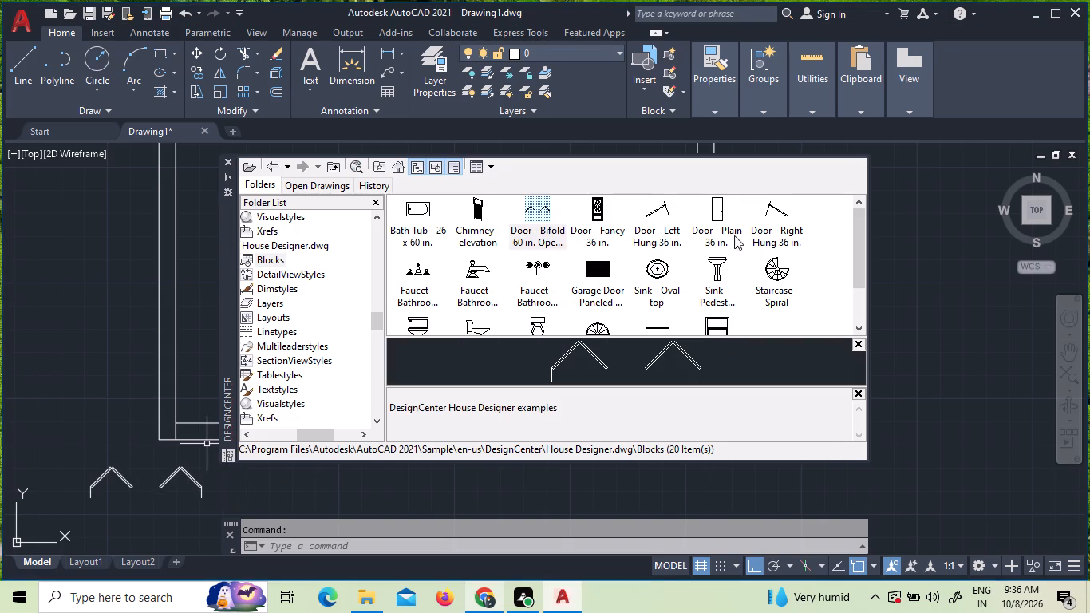
Look over the remaining House Designer.dwg blocks, preview Door - Fancy 36 in., and close DesignCenter.
{"action": "scroll", "coordinate": [740, 258], "scroll_direction": "down", "scroll_amount": 1}
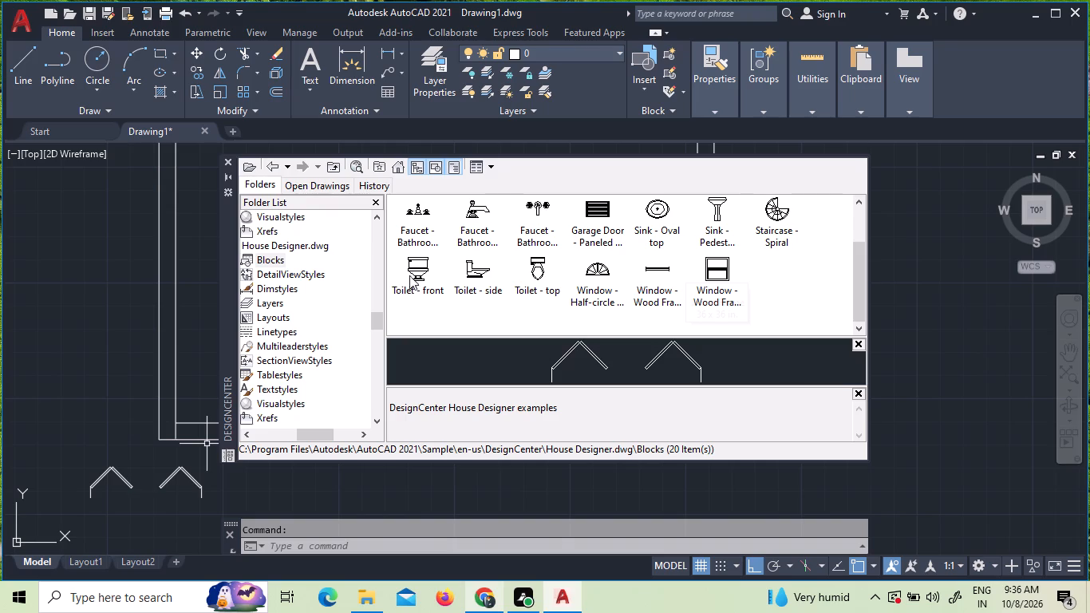
{"action": "scroll", "coordinate": [500, 265], "scroll_direction": "up", "scroll_amount": 4}
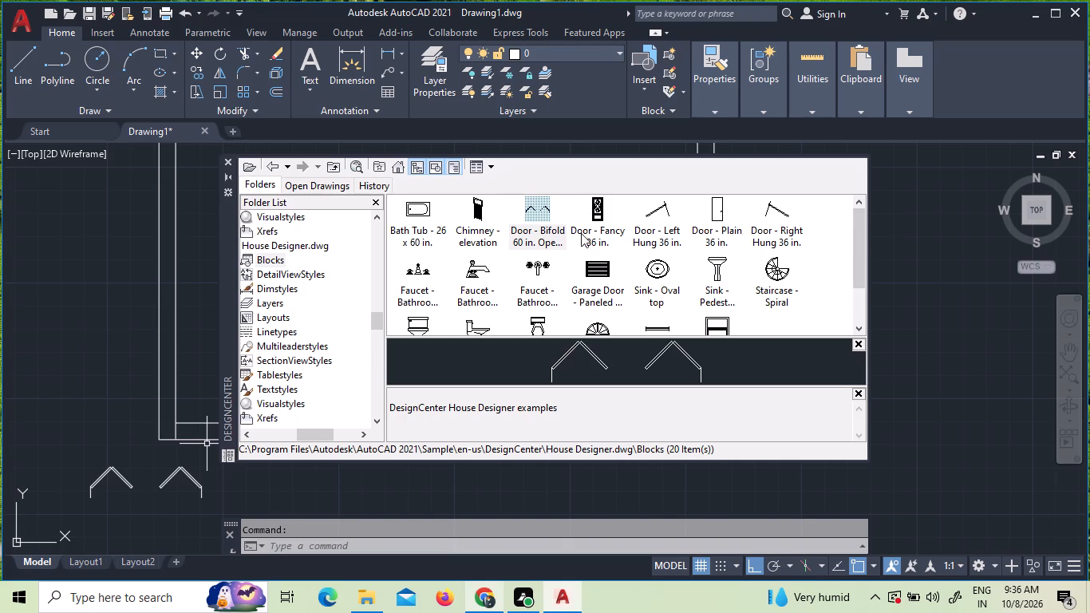
{"action": "left_click", "coordinate": [599, 222]}
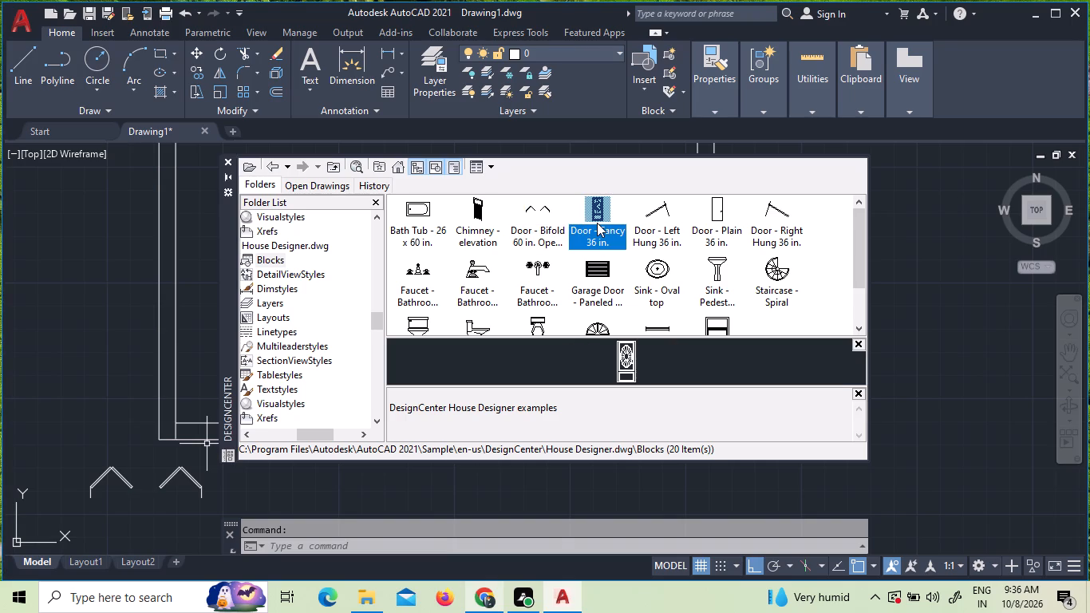
{"action": "scroll", "coordinate": [806, 285], "scroll_direction": "down", "scroll_amount": 1}
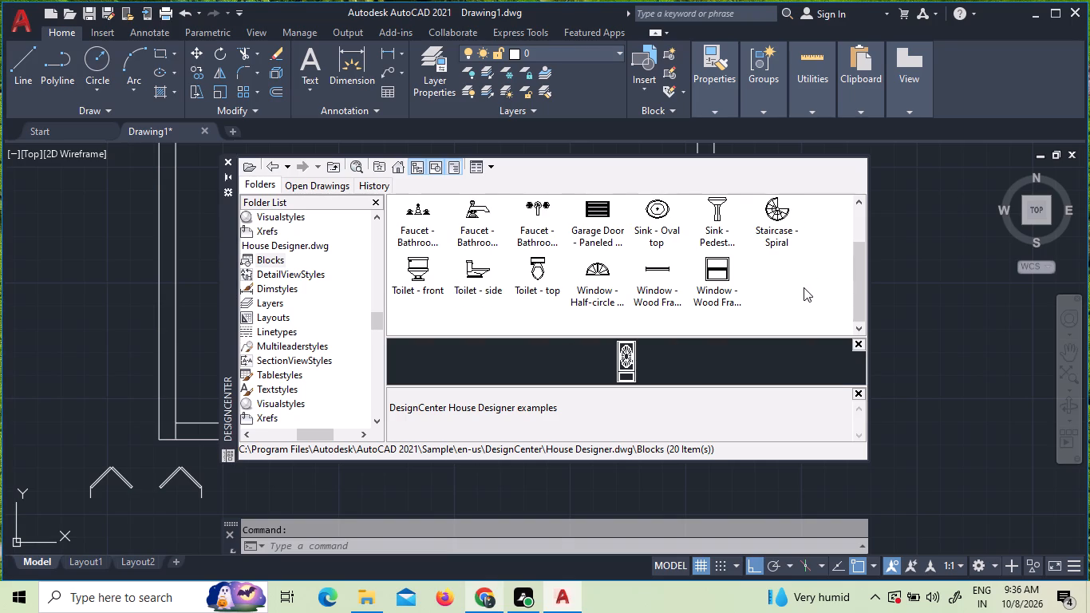
{"action": "scroll", "coordinate": [703, 373], "scroll_direction": "down", "scroll_amount": 2}
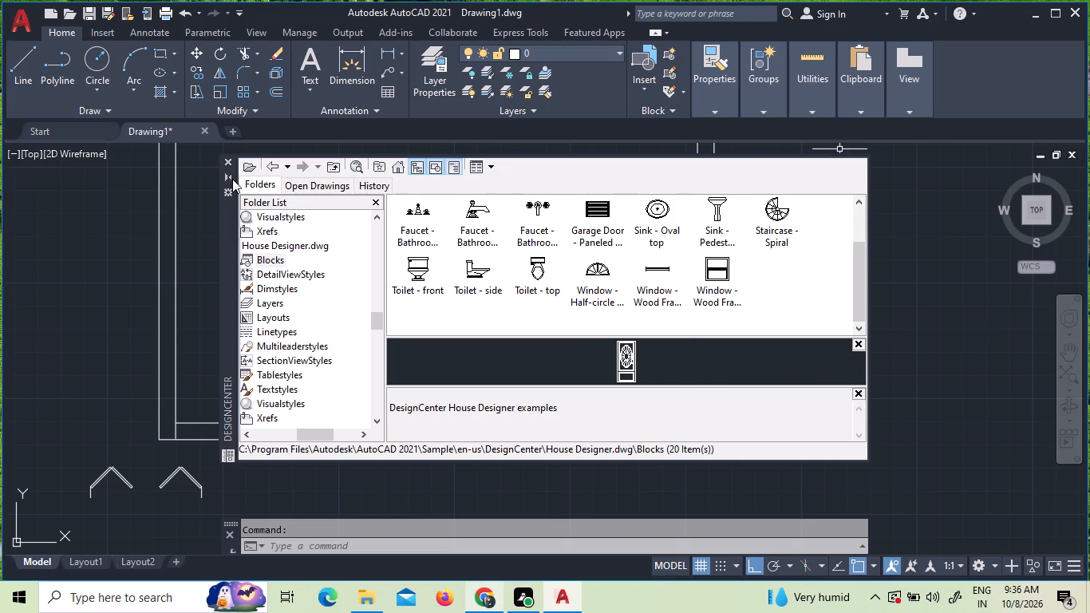
{"action": "left_click", "coordinate": [227, 158]}
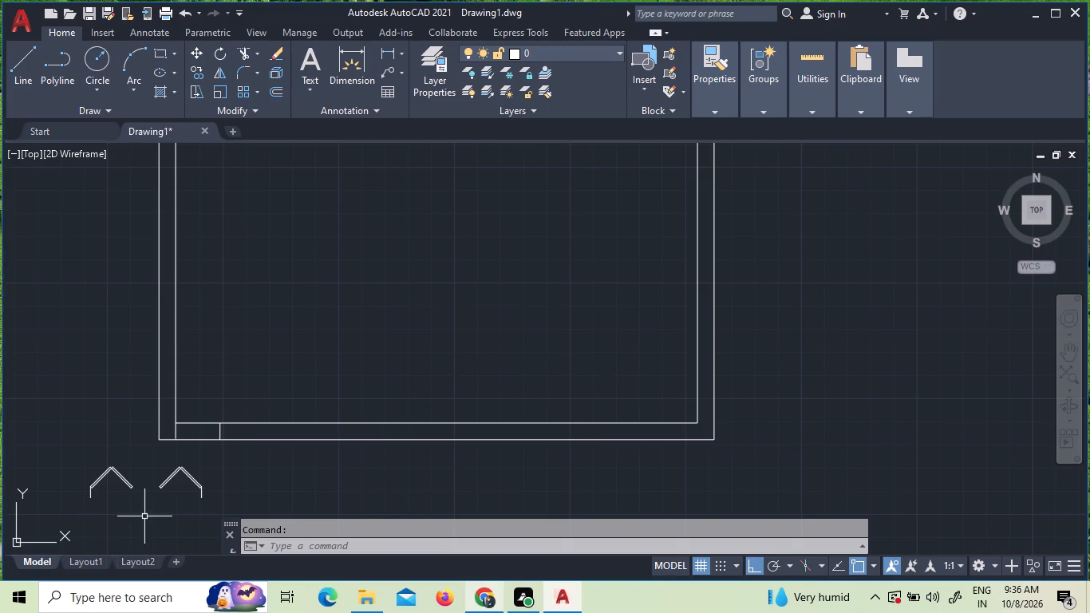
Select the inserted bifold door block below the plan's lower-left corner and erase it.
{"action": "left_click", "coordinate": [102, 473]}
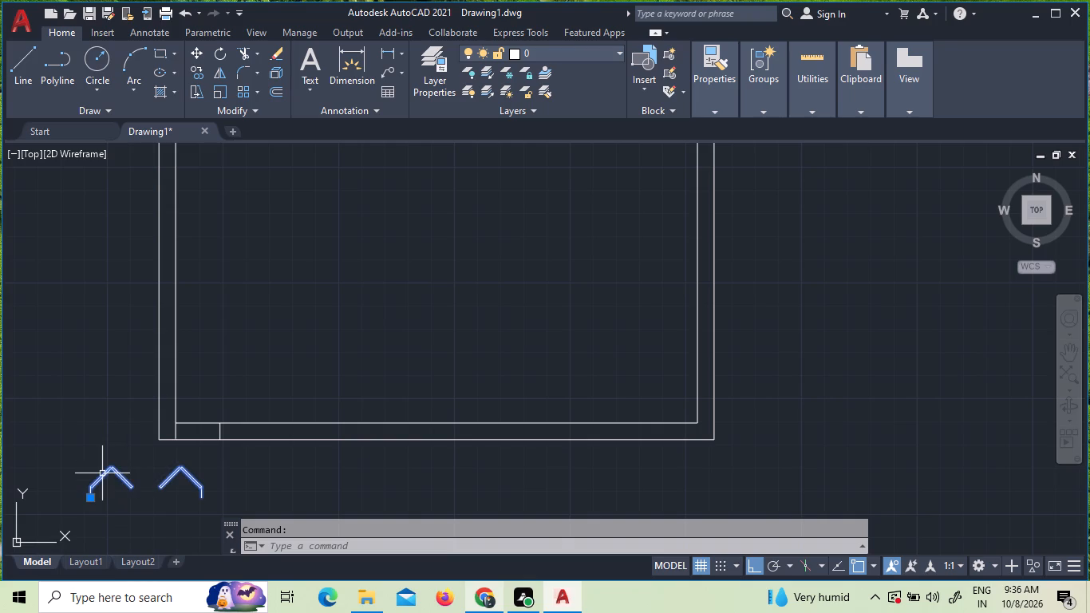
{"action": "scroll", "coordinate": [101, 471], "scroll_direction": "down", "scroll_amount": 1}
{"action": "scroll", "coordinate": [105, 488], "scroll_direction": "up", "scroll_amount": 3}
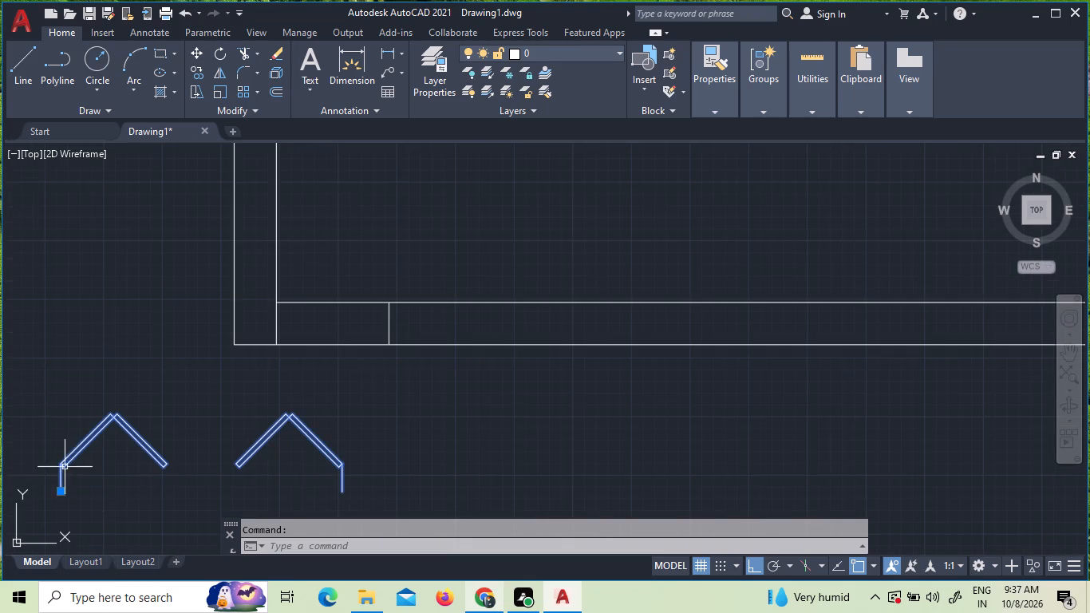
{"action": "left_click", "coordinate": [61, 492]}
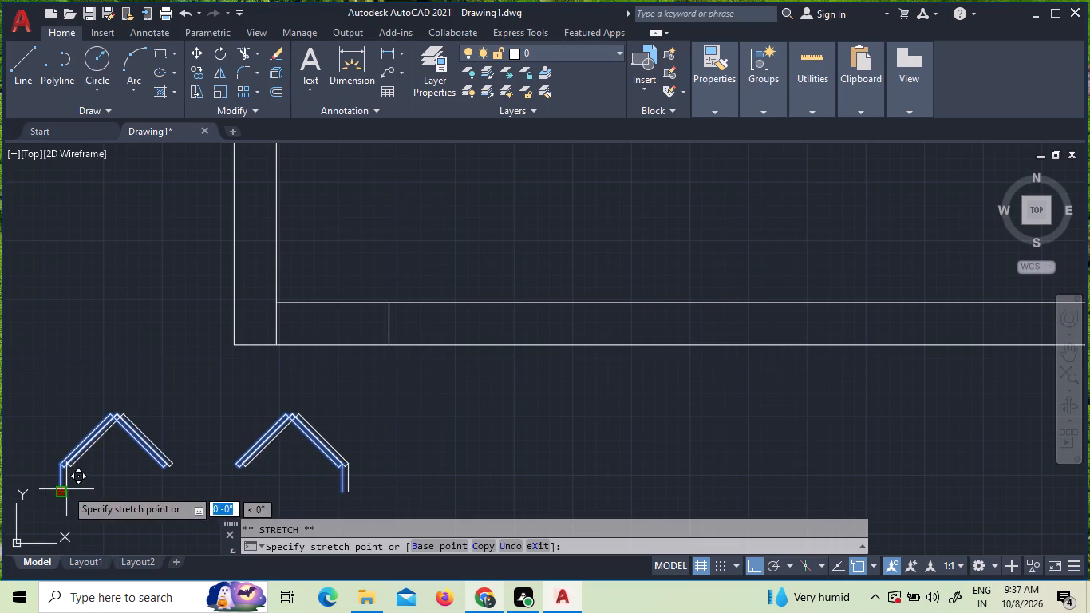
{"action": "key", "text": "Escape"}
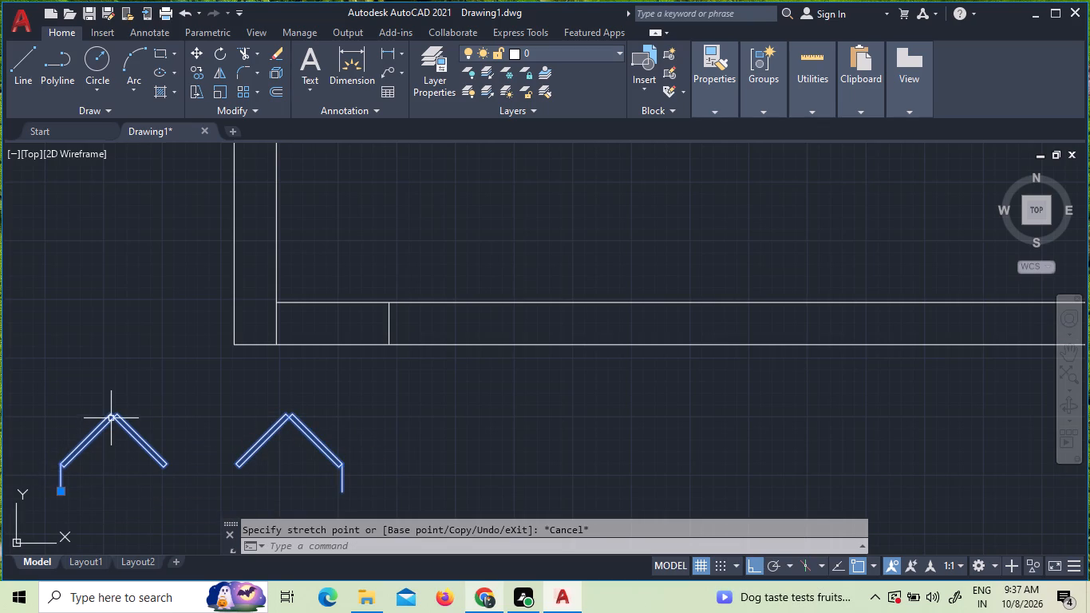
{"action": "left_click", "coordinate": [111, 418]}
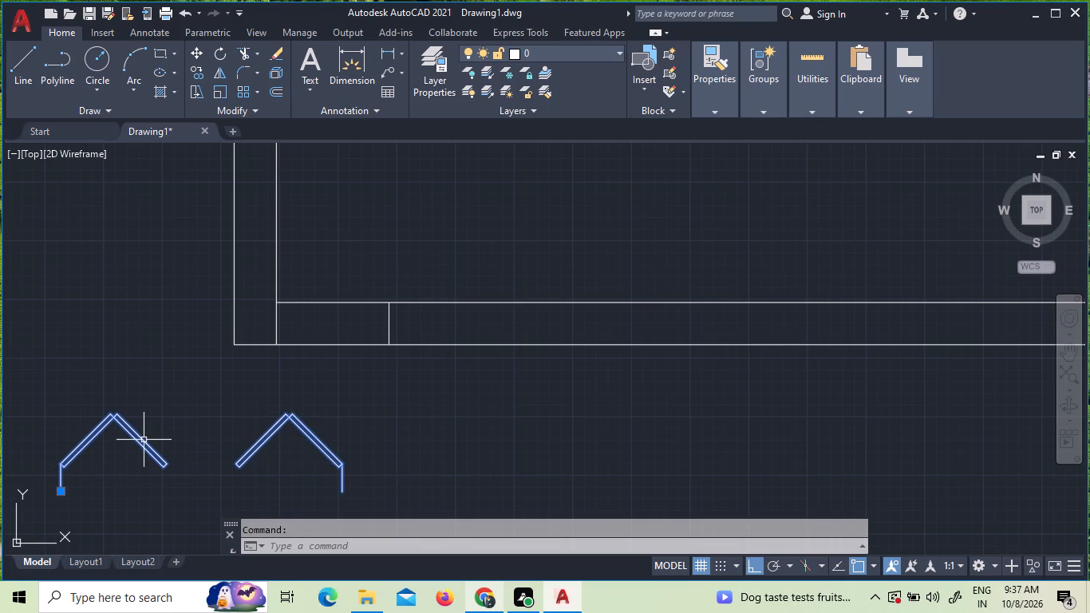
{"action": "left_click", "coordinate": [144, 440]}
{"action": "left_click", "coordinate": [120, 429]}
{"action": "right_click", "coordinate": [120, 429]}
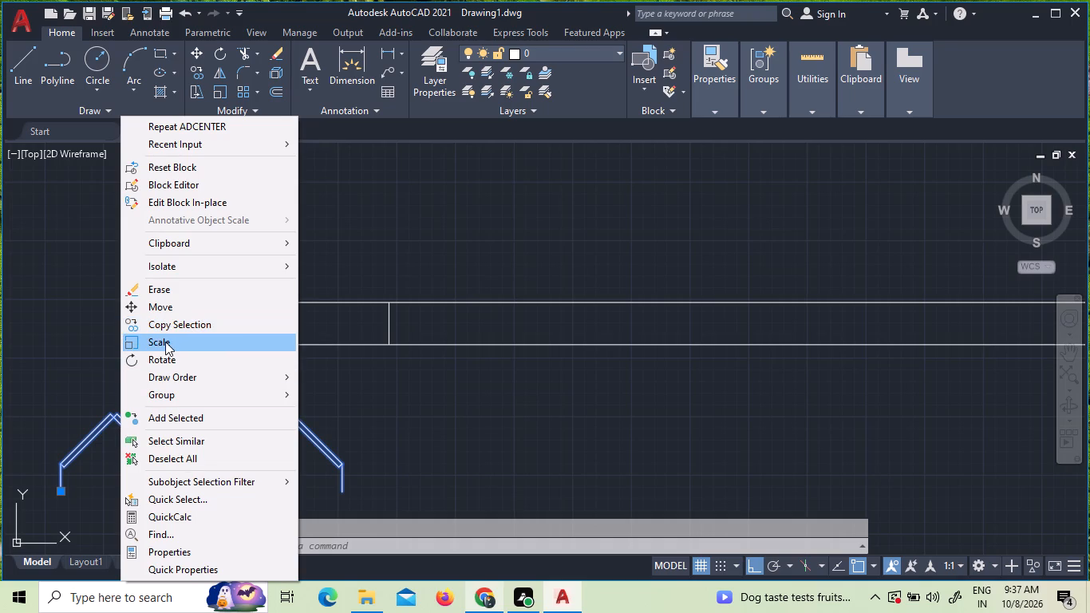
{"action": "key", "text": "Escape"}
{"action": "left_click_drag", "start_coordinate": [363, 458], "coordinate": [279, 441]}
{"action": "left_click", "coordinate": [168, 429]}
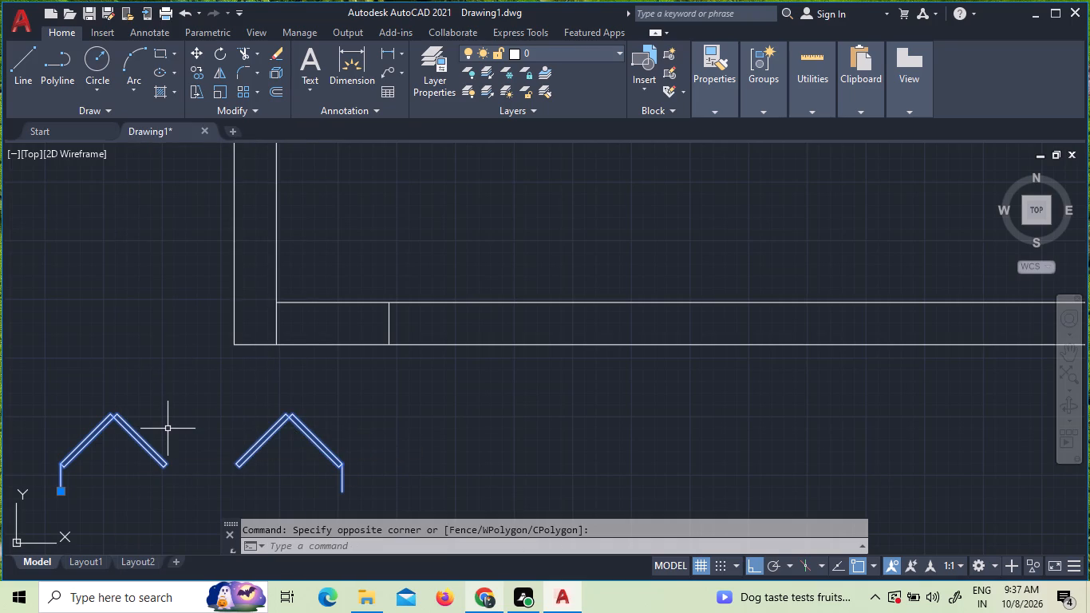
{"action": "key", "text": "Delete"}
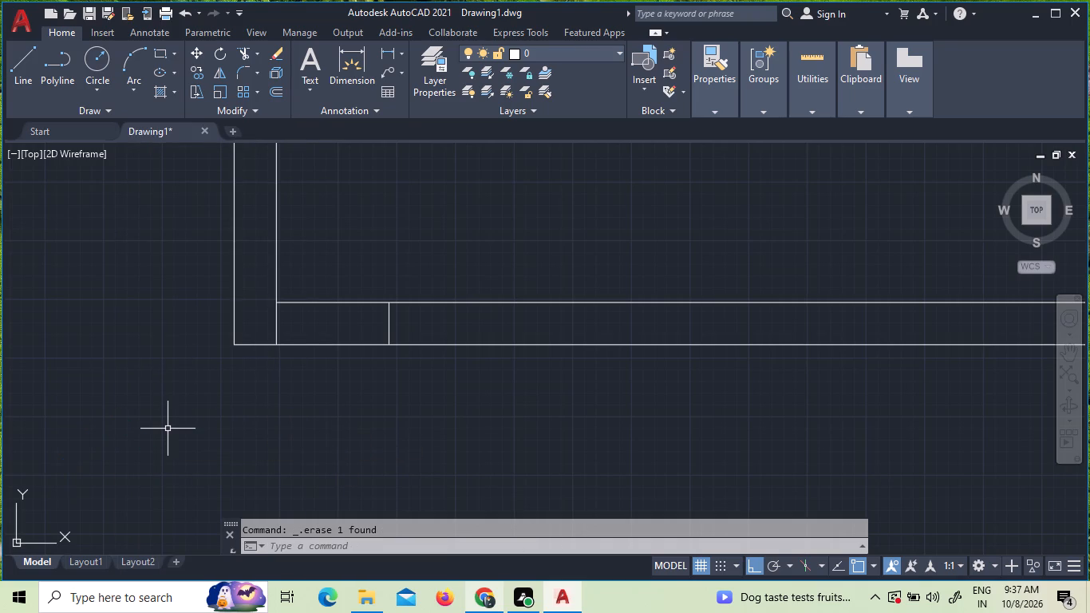
Offset the short cross line near the left end of the bottom wall 10' to the right.
{"action": "key", "text": "o"}
{"action": "key", "text": "Return"}
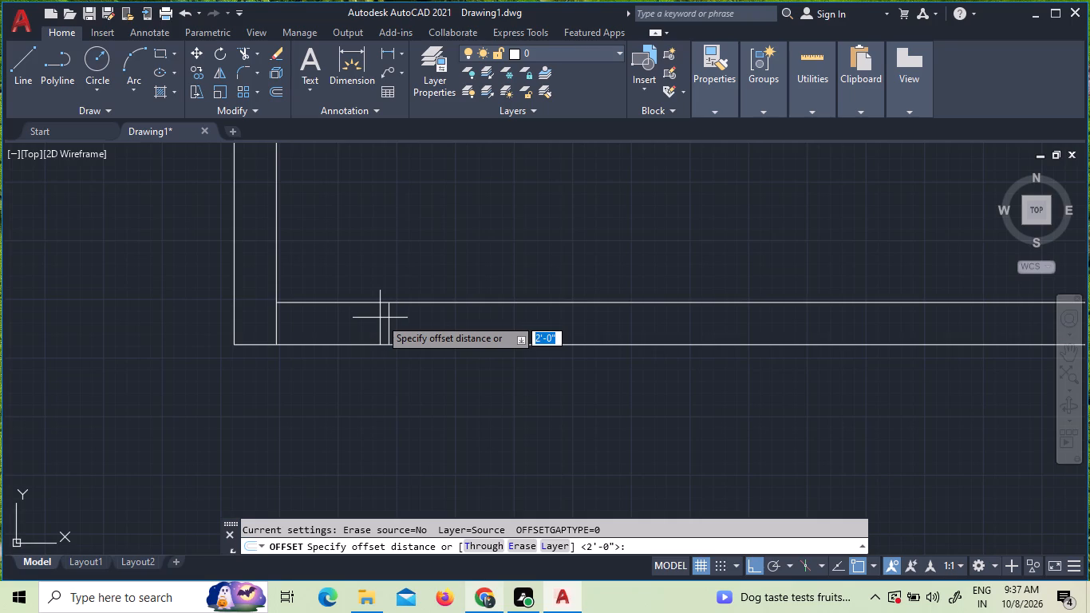
{"action": "type", "text": "10"}
{"action": "key", "text": "apostrophe"}
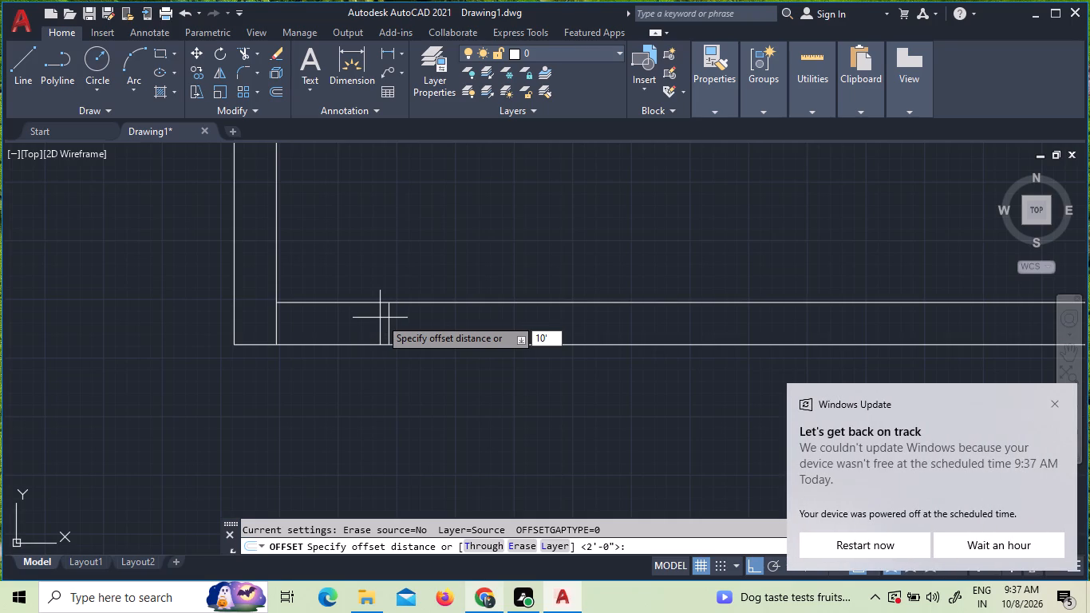
{"action": "key", "text": "Return"}
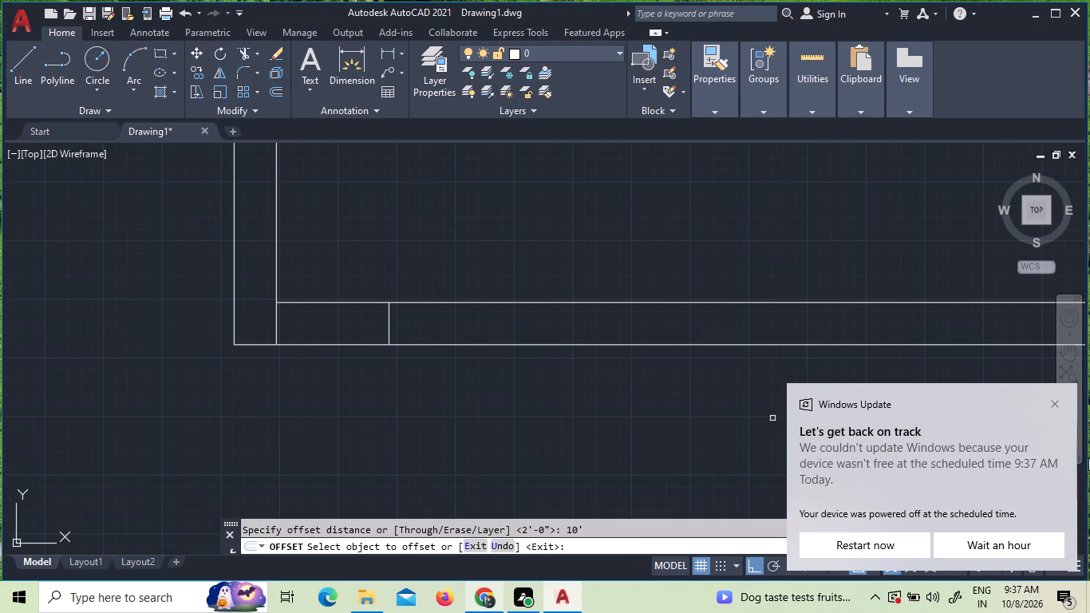
{"action": "left_click", "coordinate": [1055, 407]}
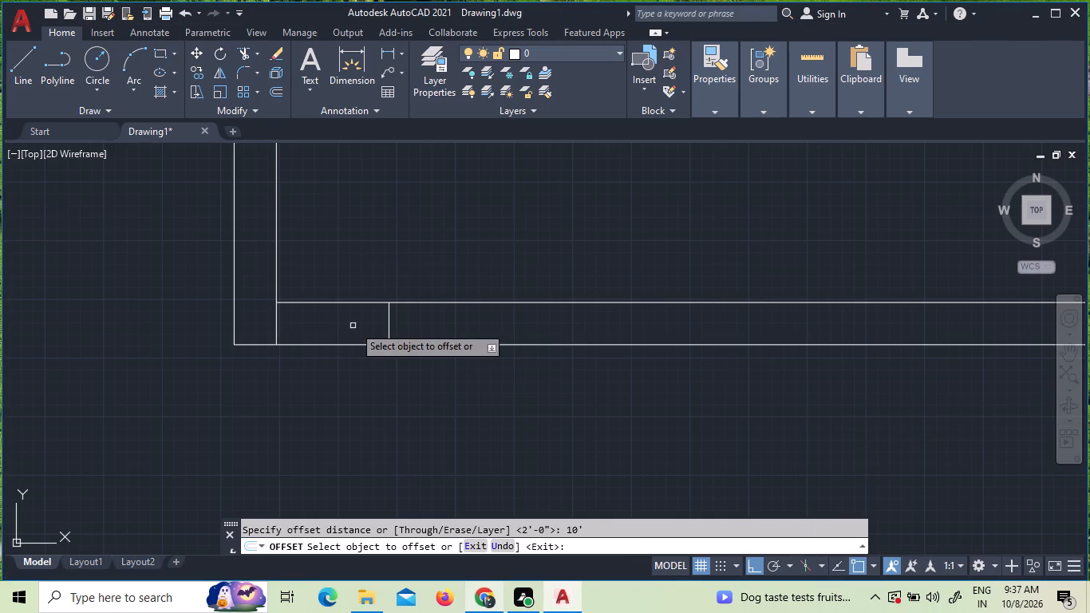
{"action": "left_click", "coordinate": [387, 327]}
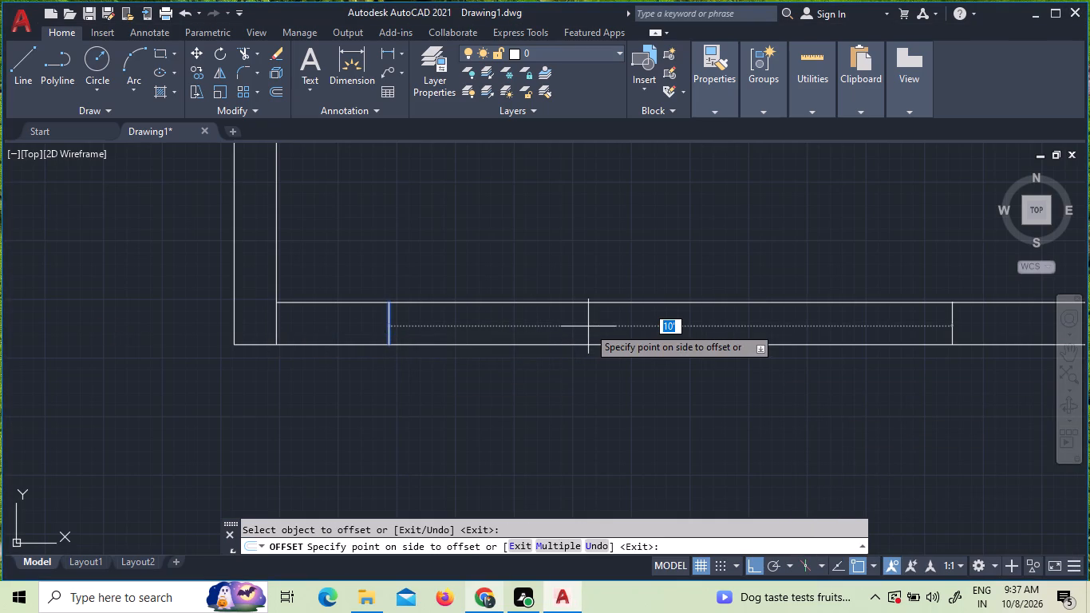
{"action": "left_click", "coordinate": [588, 326]}
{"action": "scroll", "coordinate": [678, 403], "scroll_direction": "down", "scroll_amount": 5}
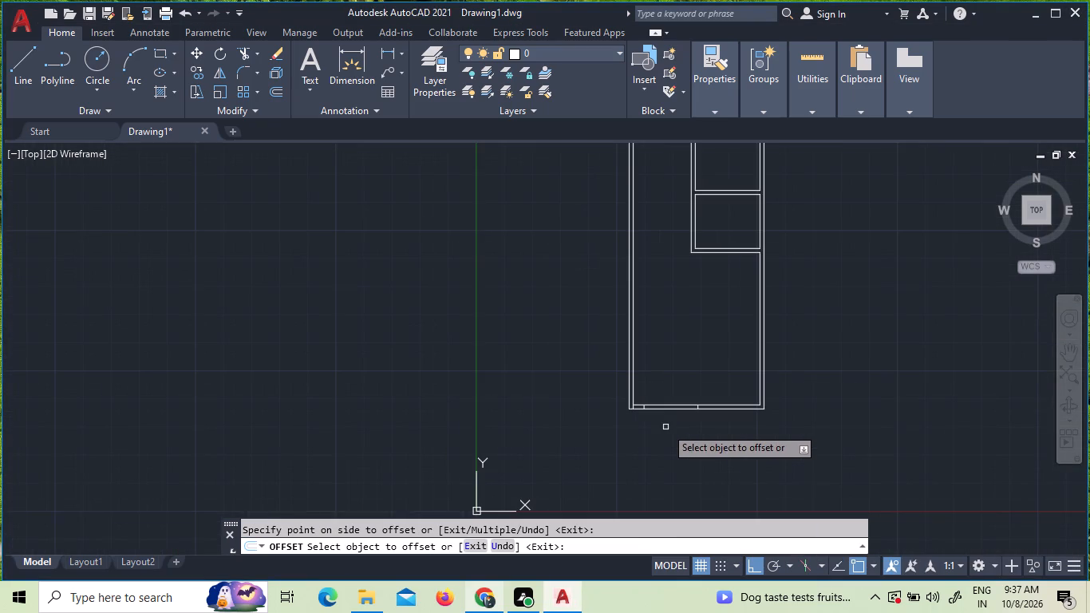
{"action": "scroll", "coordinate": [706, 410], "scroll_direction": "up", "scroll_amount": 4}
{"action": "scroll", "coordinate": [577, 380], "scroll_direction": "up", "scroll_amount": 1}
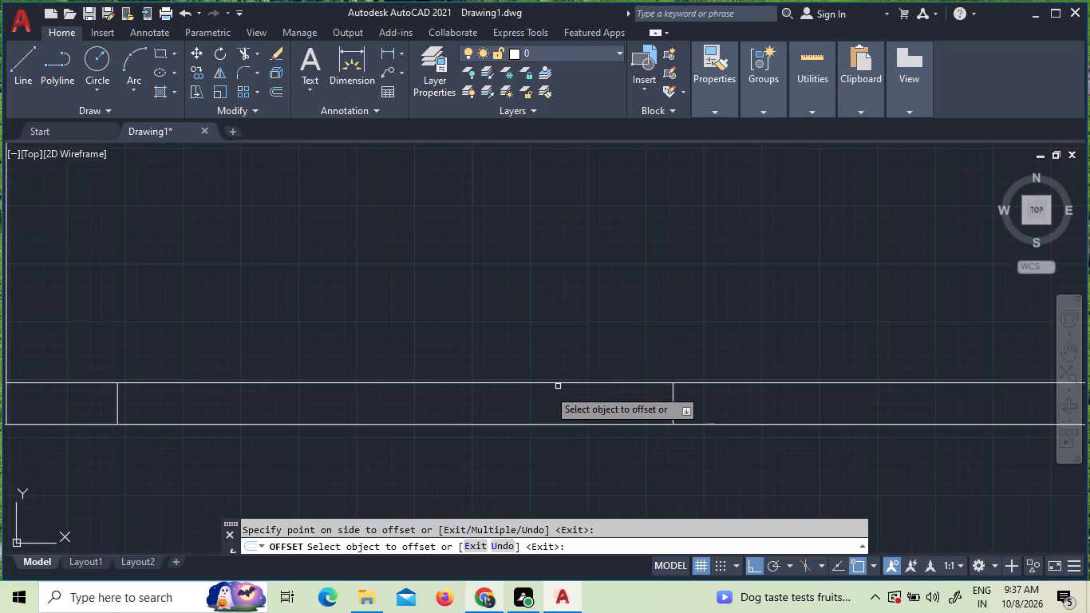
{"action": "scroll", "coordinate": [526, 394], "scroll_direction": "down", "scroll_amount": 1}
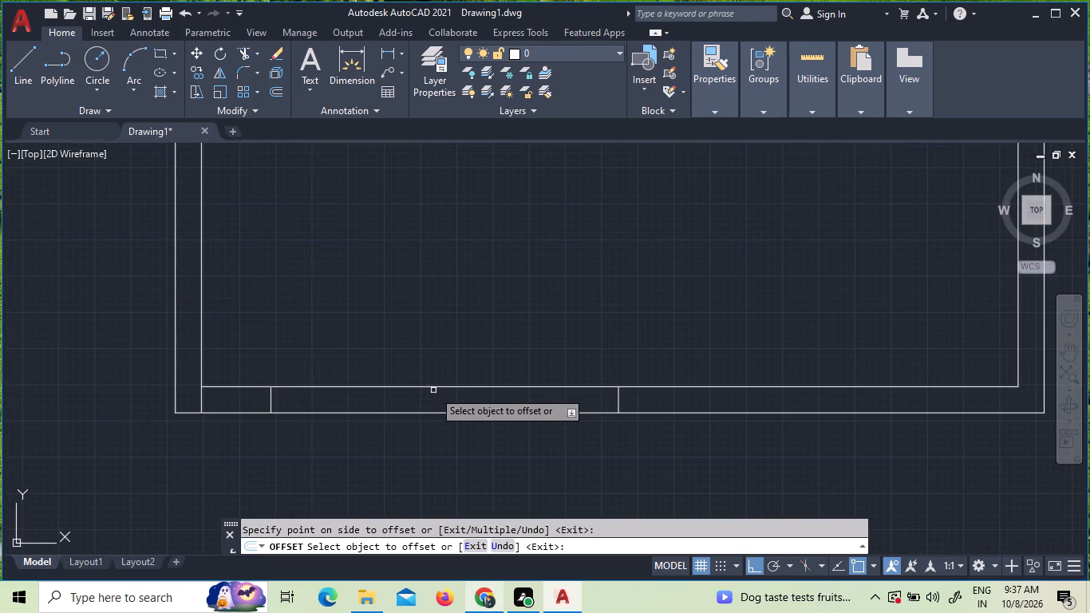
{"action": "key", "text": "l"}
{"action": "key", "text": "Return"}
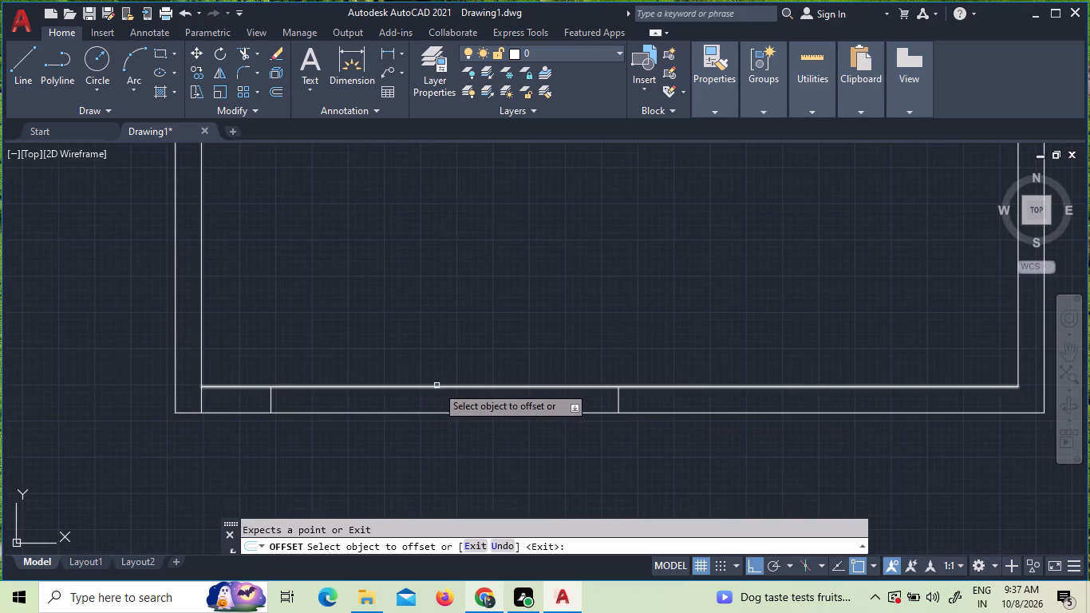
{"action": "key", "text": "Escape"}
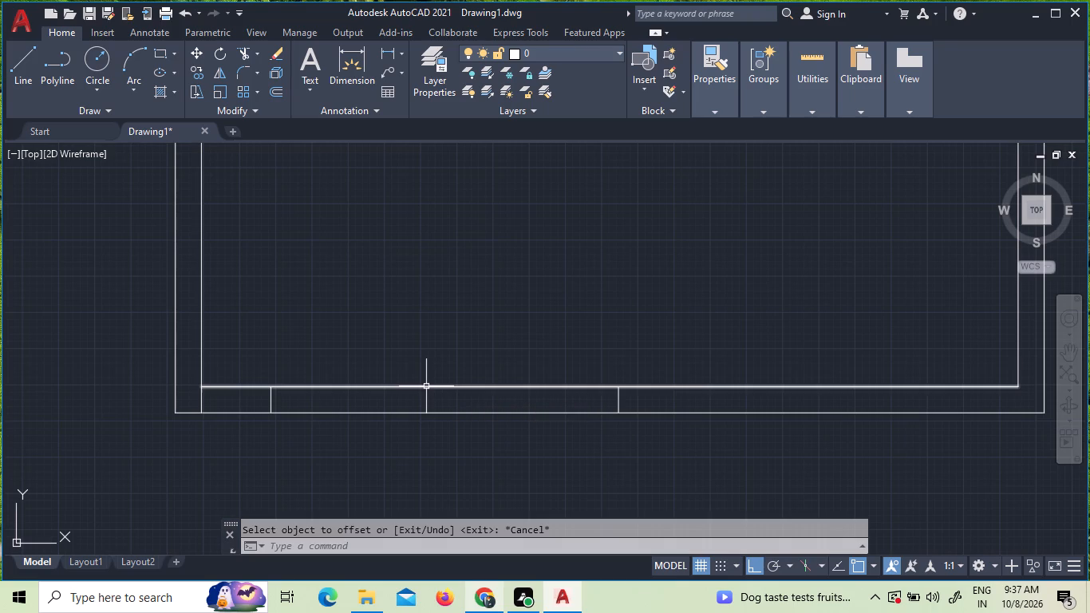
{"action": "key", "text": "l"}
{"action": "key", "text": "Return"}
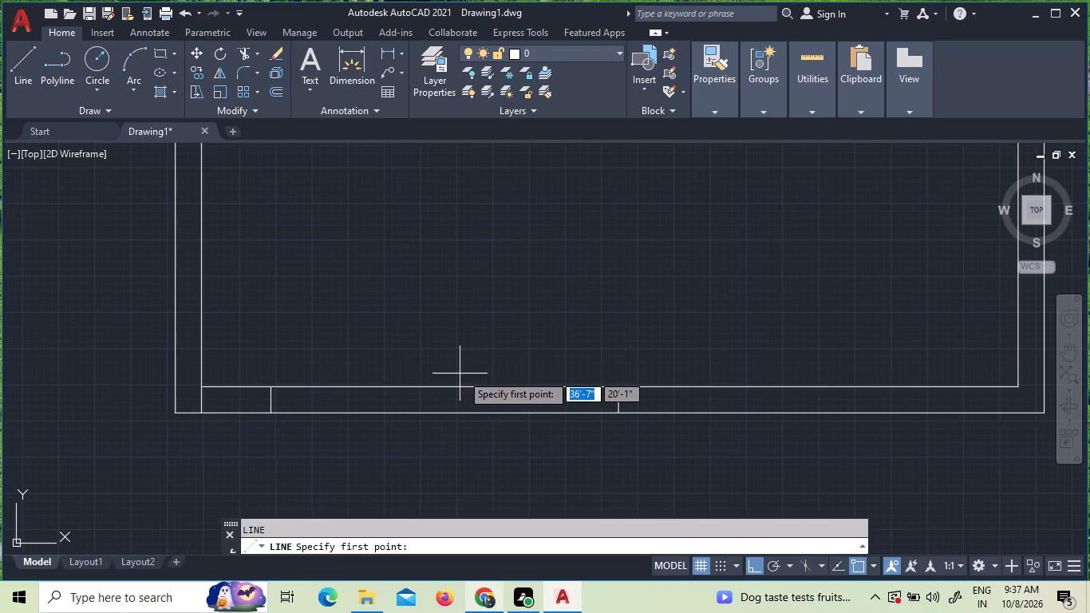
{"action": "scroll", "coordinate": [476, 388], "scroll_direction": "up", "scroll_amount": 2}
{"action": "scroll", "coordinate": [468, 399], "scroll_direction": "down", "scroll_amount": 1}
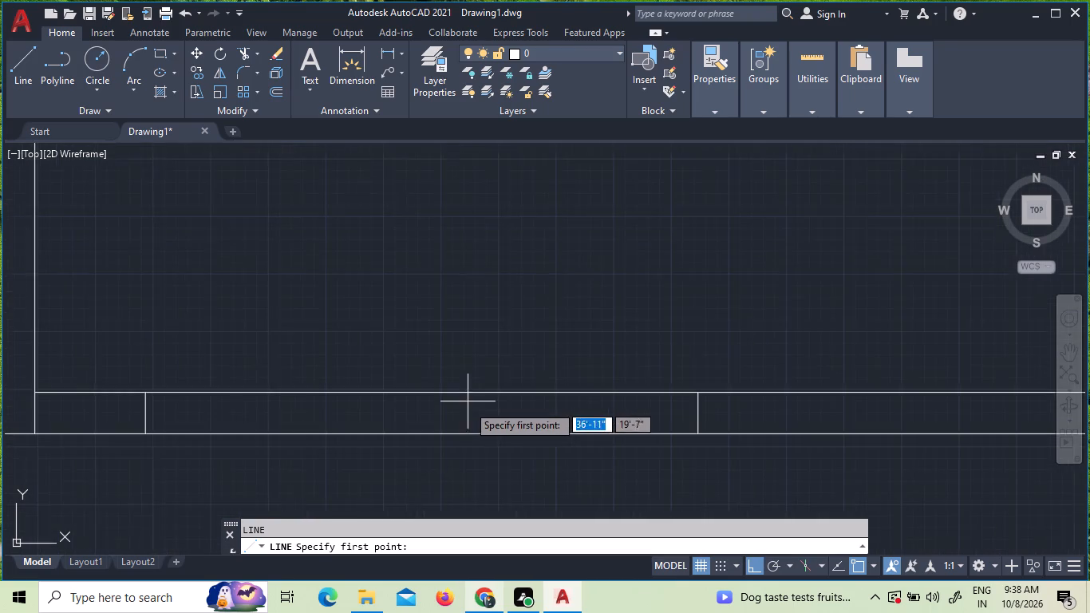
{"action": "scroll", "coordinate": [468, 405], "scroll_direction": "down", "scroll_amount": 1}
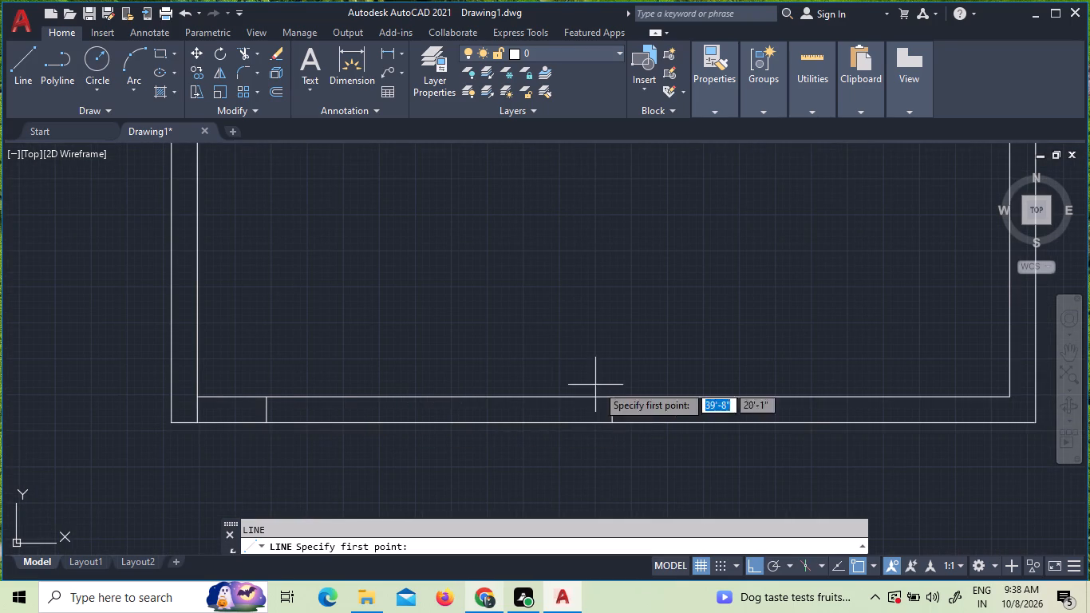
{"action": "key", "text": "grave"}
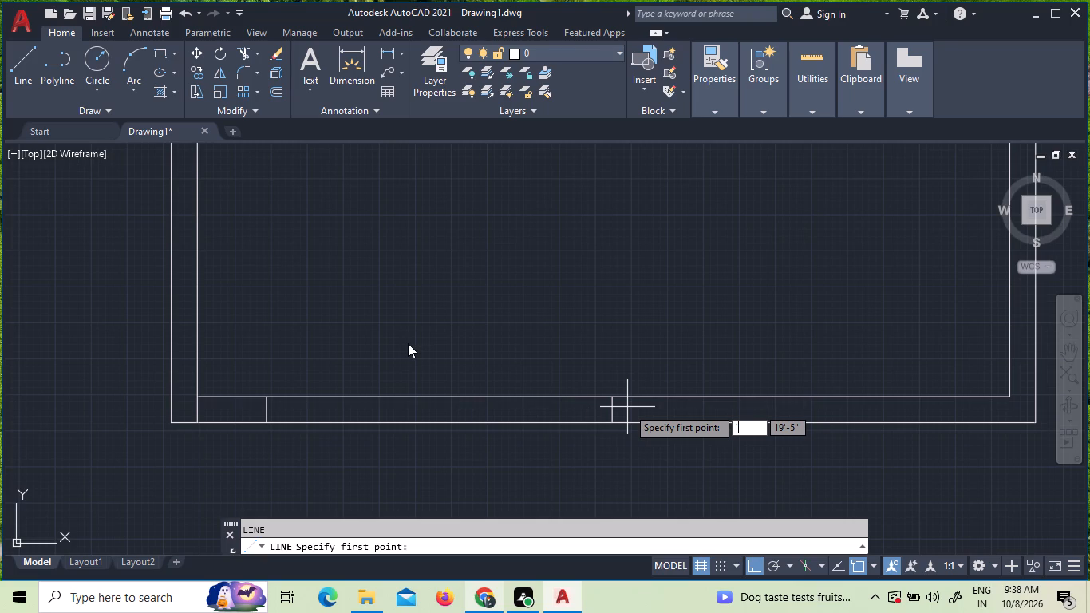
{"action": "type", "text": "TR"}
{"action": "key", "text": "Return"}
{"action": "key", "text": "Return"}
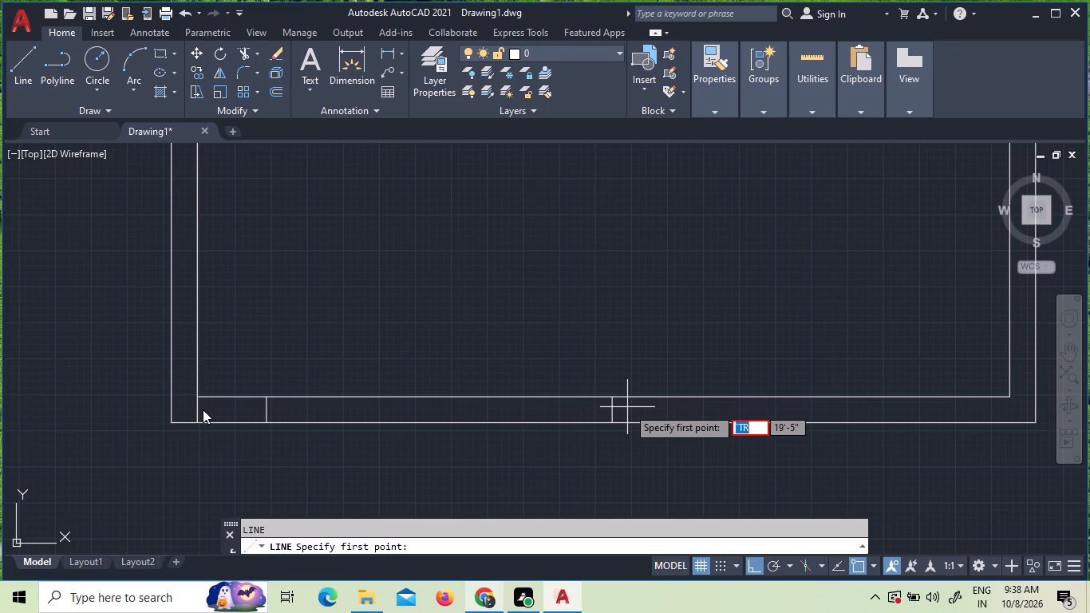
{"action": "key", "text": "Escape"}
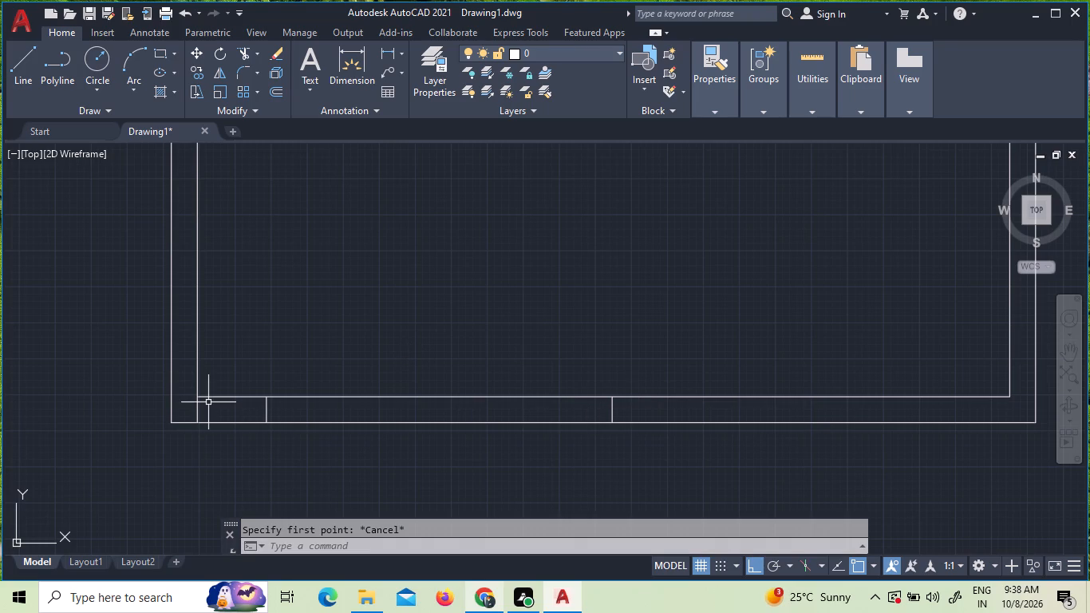
Trim the short line at the inner lower-left corner and both bottom wall lines between the two opening cross lines.
{"action": "type", "text": "TR"}
{"action": "key", "text": "Return"}
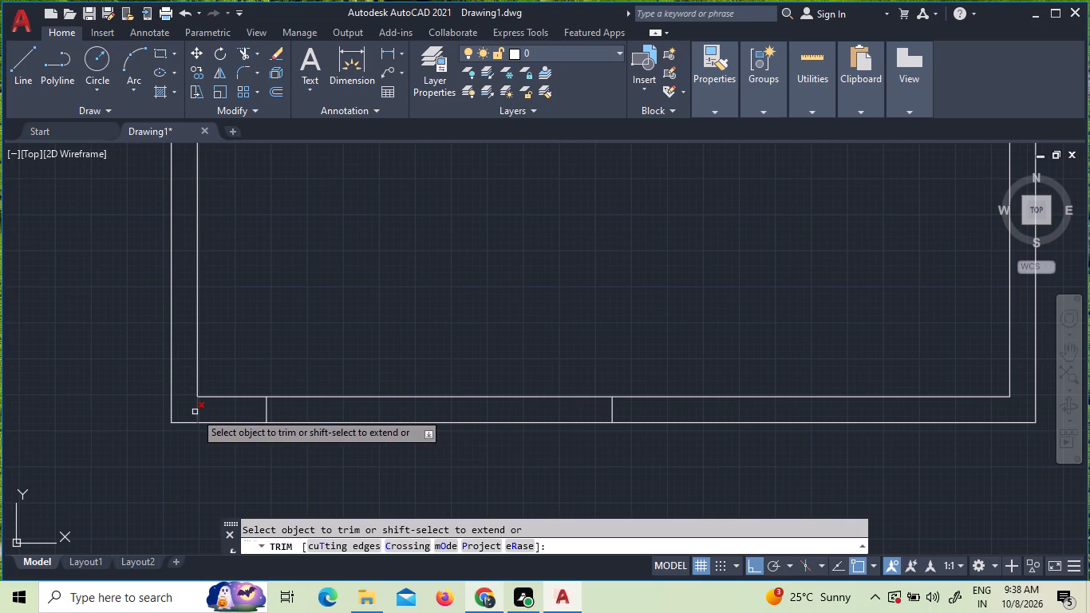
{"action": "left_click", "coordinate": [195, 412]}
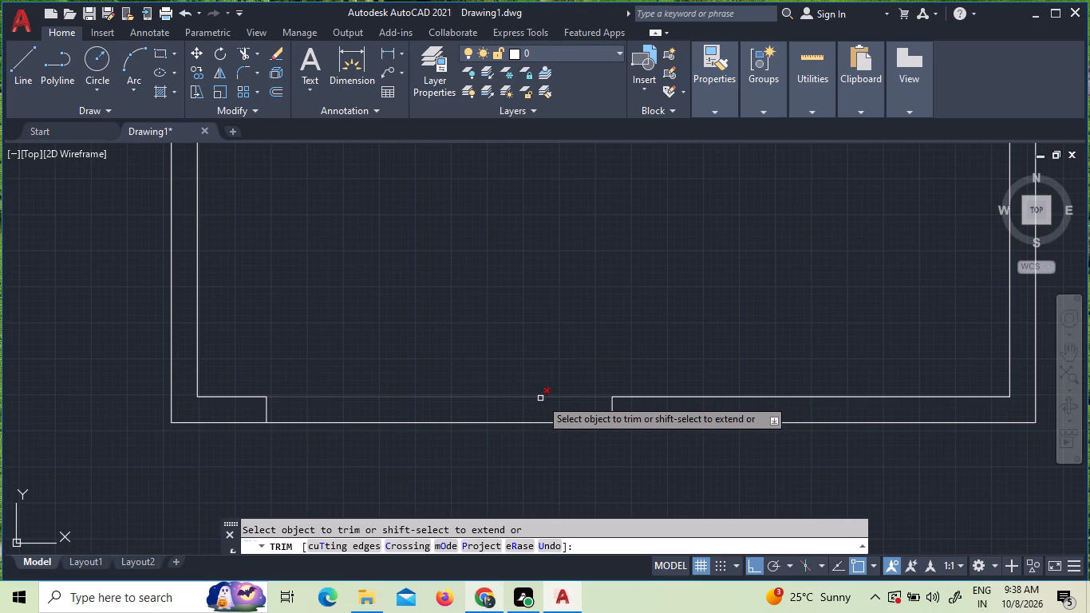
{"action": "left_click", "coordinate": [507, 481]}
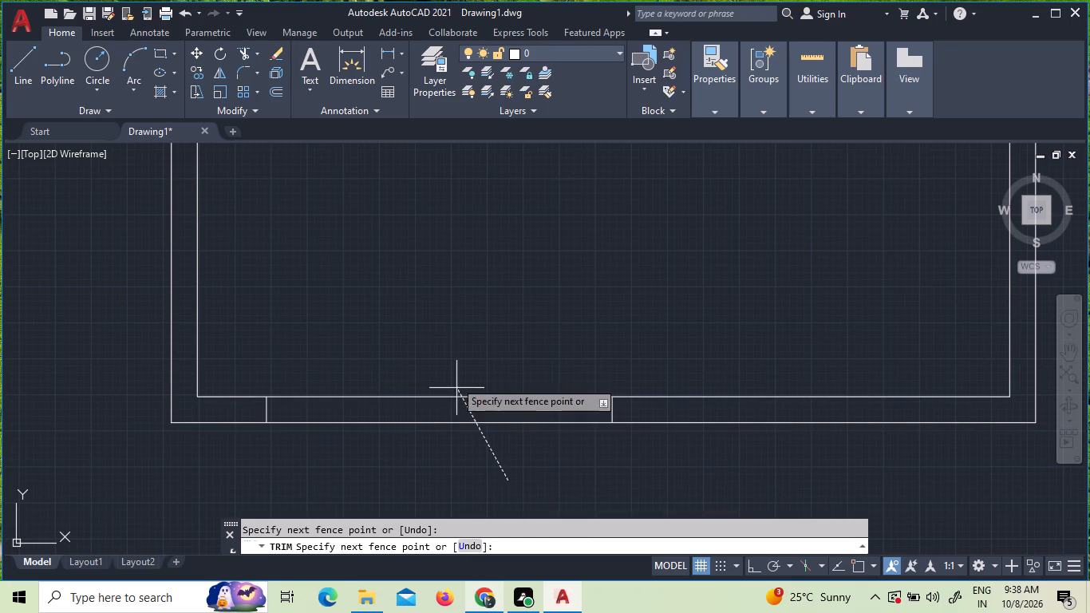
{"action": "left_click", "coordinate": [452, 352]}
{"action": "key", "text": "Escape"}
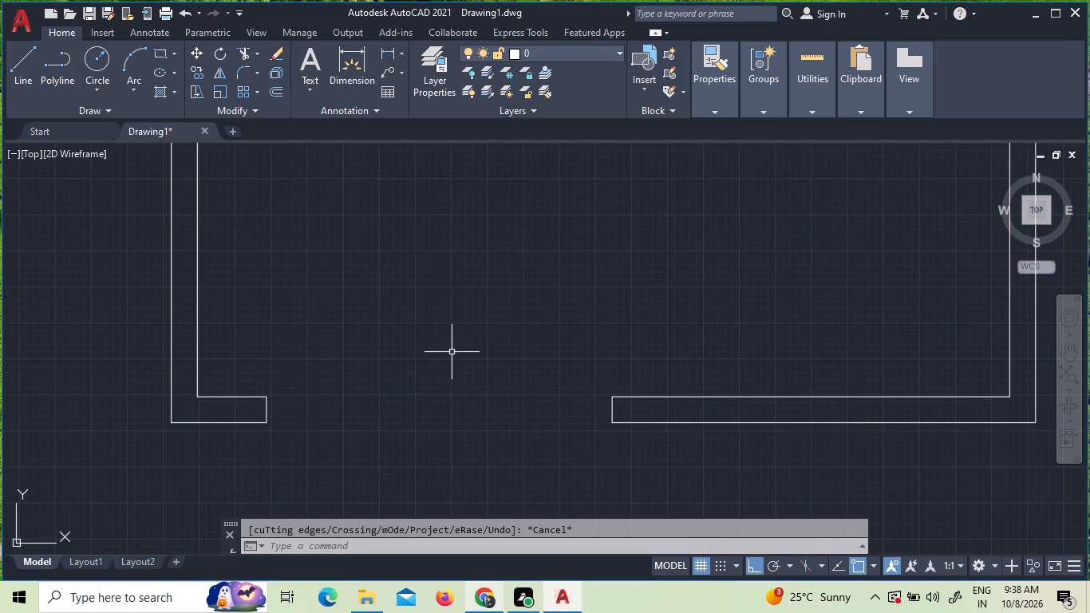
Draw a 10' horizontal line across the bottom wall opening, joining the inner corners of its two jambs.
{"action": "key", "text": "l"}
{"action": "key", "text": "Return"}
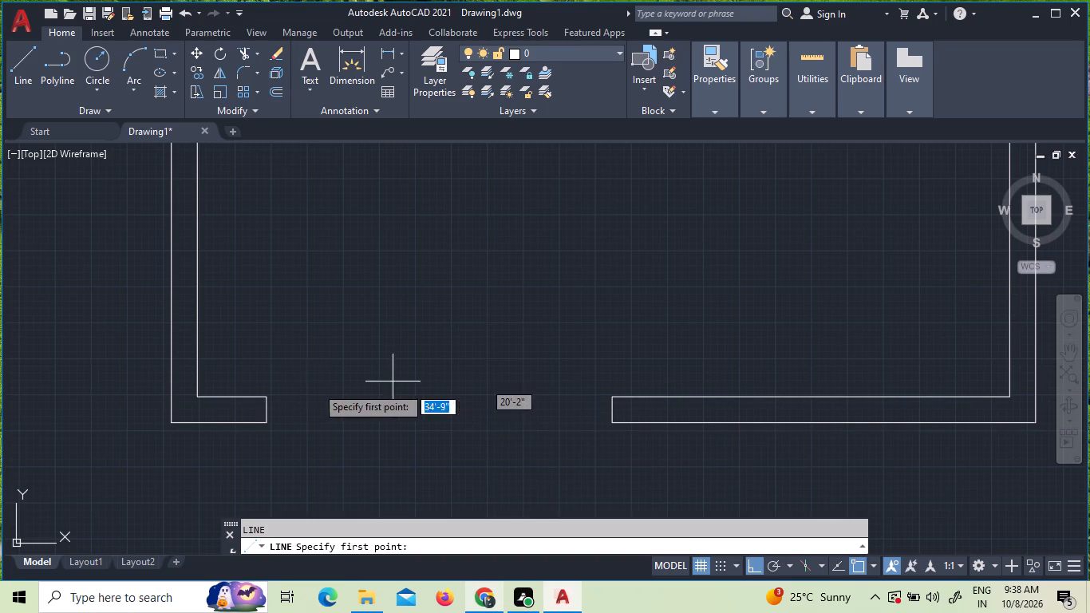
{"action": "left_click", "coordinate": [267, 400]}
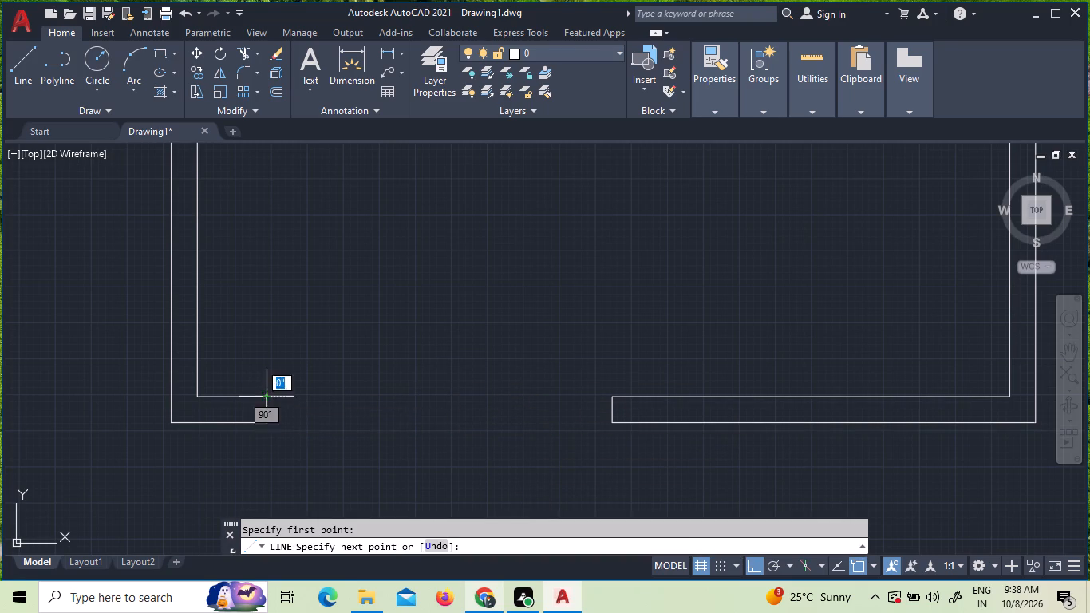
{"action": "left_click", "coordinate": [610, 394]}
{"action": "key", "text": "grave"}
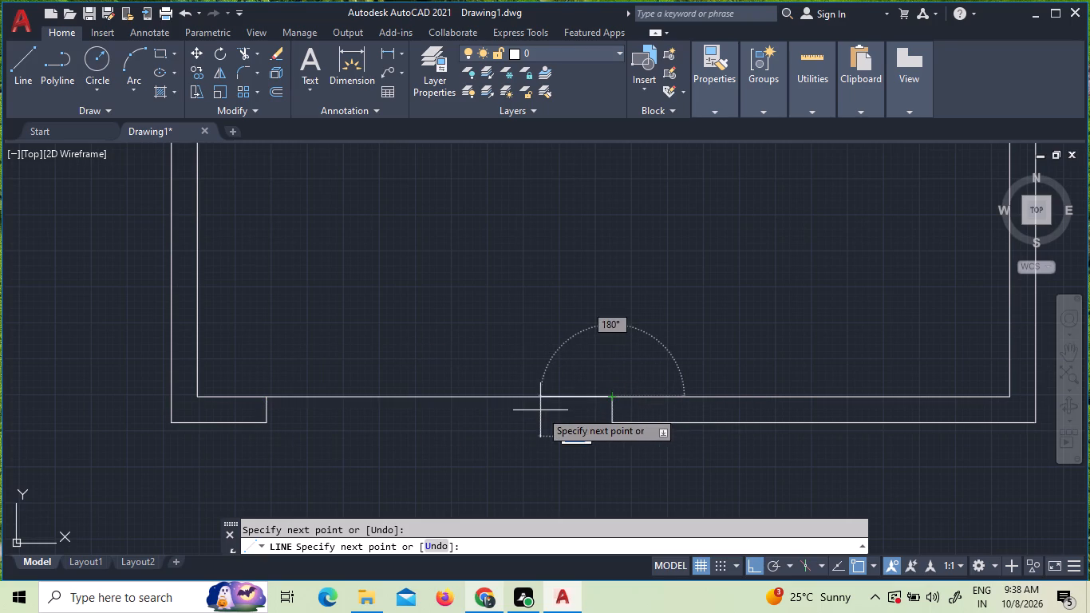
{"action": "key", "text": "Escape"}
Draw a short vertical line down from the midpoint of the line spanning the opening, ending just below the outer wall face.
{"action": "key", "text": "l"}
{"action": "key", "text": "Return"}
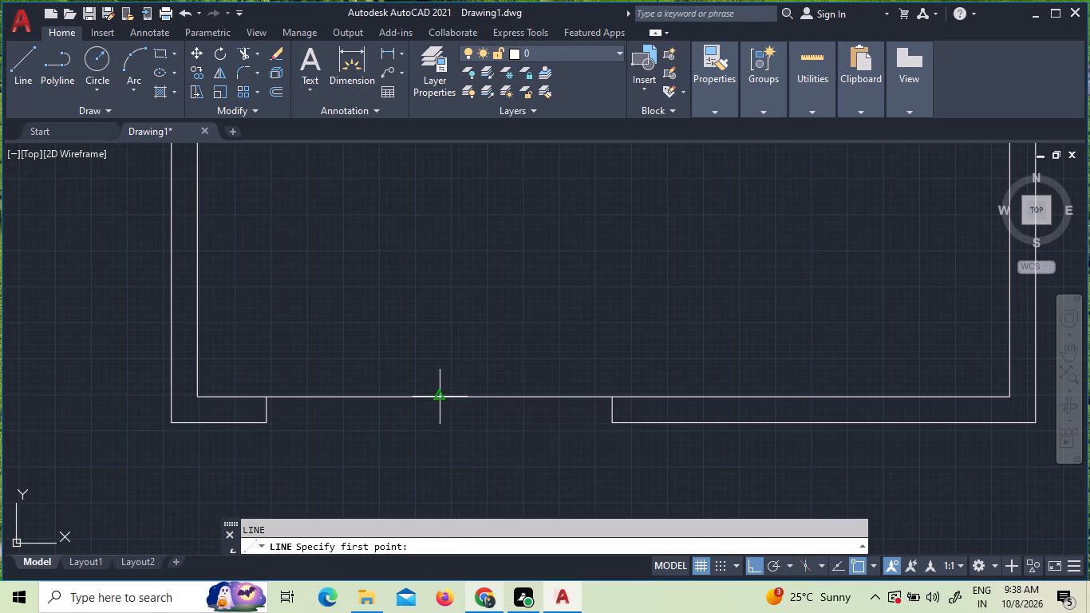
{"action": "left_click", "coordinate": [439, 398]}
{"action": "left_click", "coordinate": [444, 445]}
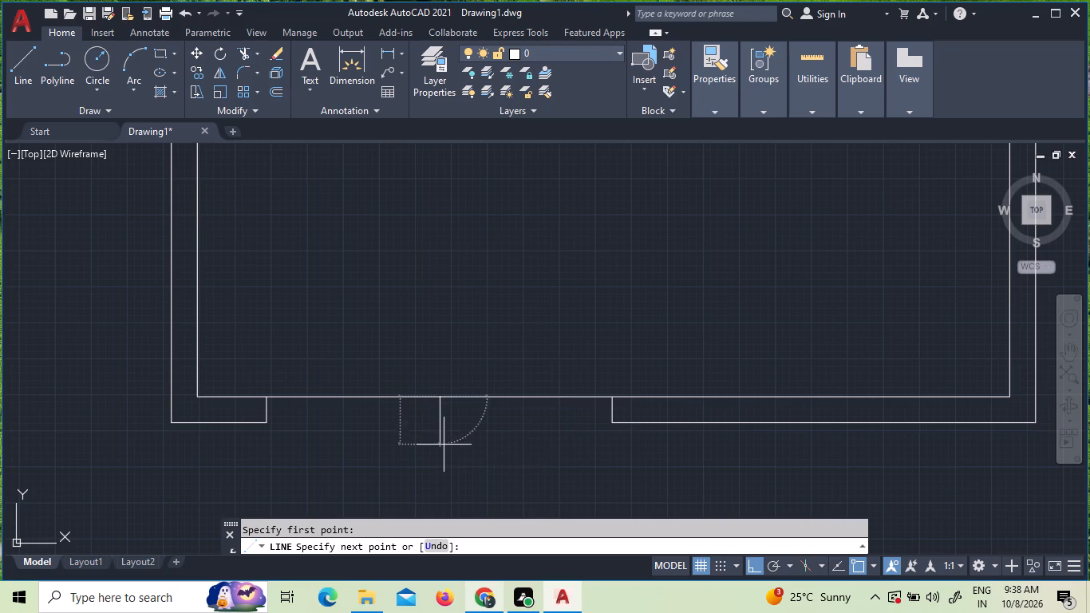
{"action": "key", "text": "Escape"}
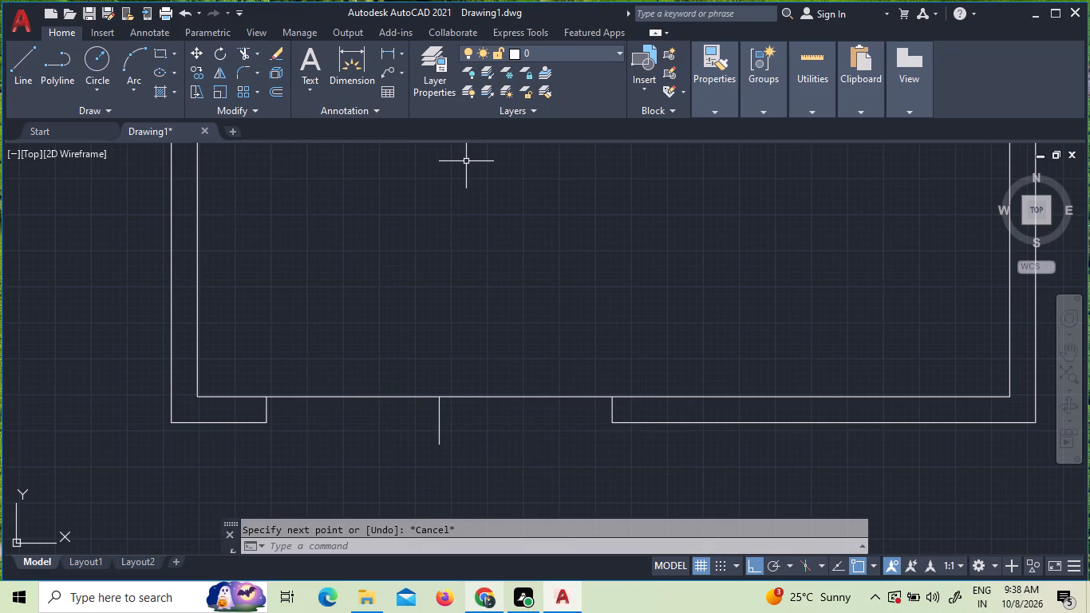
Insert the Door - Imperial block from the architectural tool palette beside the plan's left wall, and close the palettes.
{"action": "key", "text": "t"}
{"action": "key", "text": "p"}
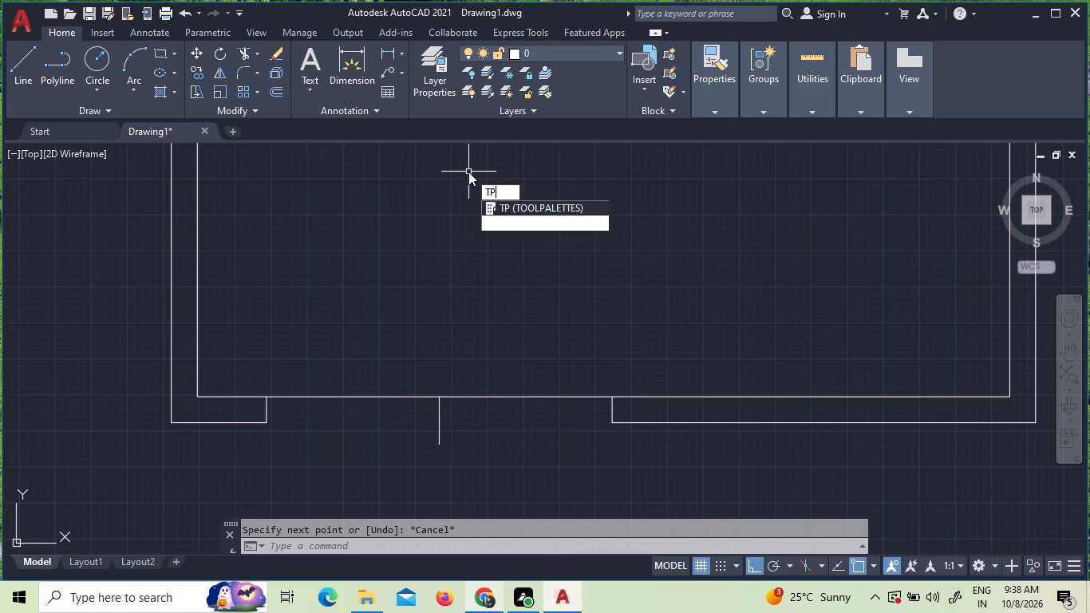
{"action": "left_click", "coordinate": [515, 205]}
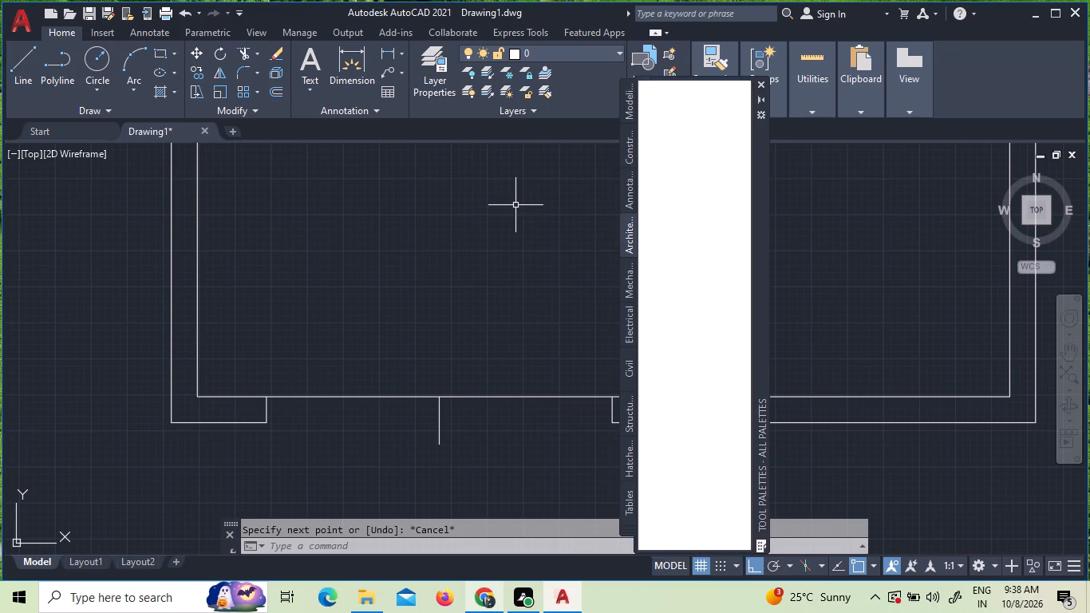
{"action": "left_click_drag", "start_coordinate": [685, 130], "coordinate": [583, 194]}
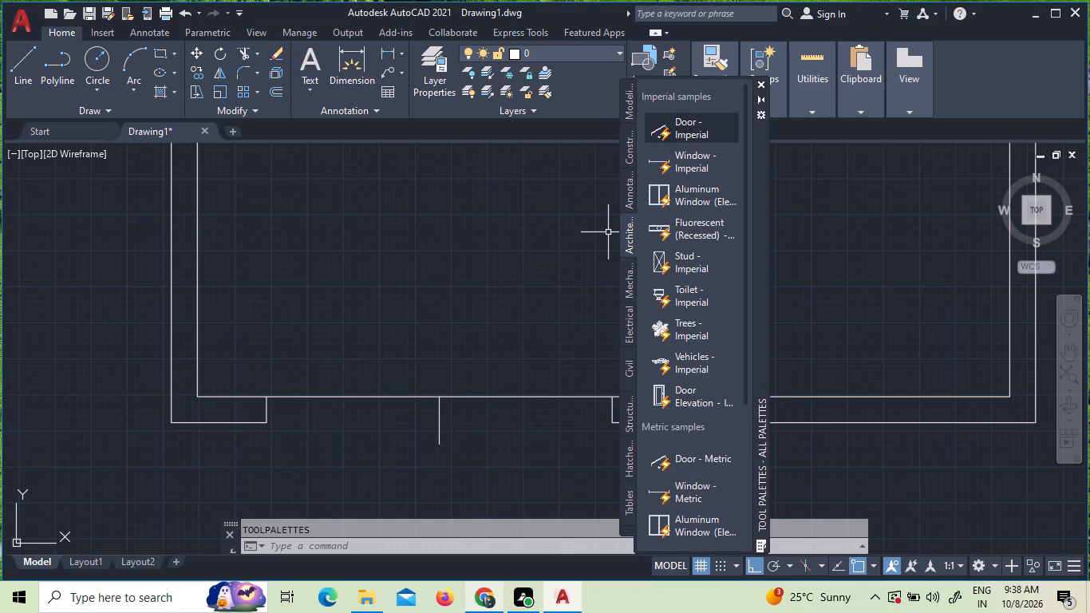
{"action": "left_click_drag", "start_coordinate": [583, 194], "coordinate": [93, 311]}
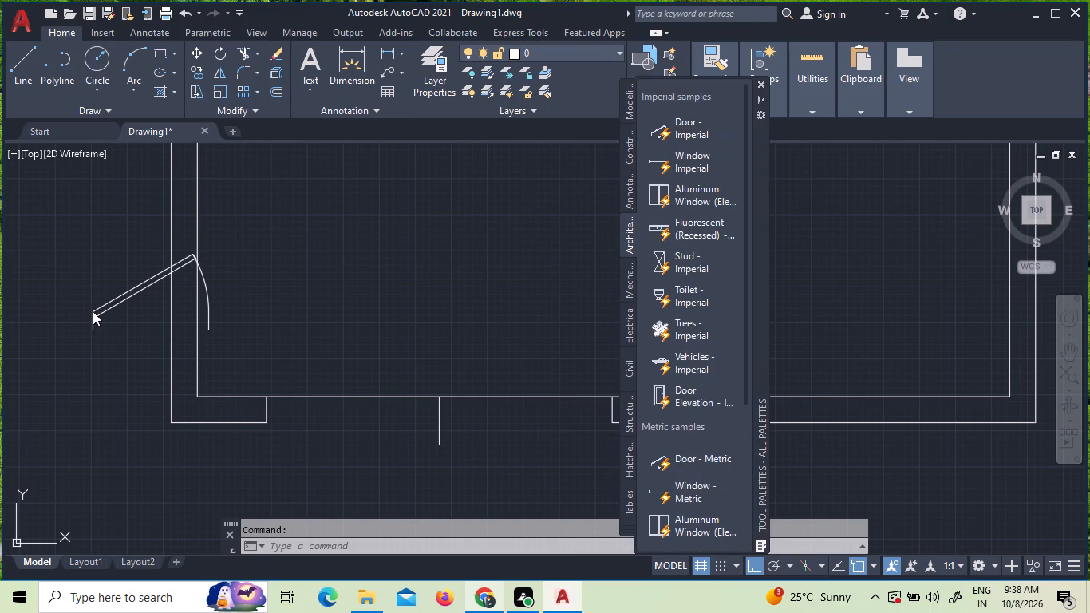
{"action": "left_click", "coordinate": [761, 86]}
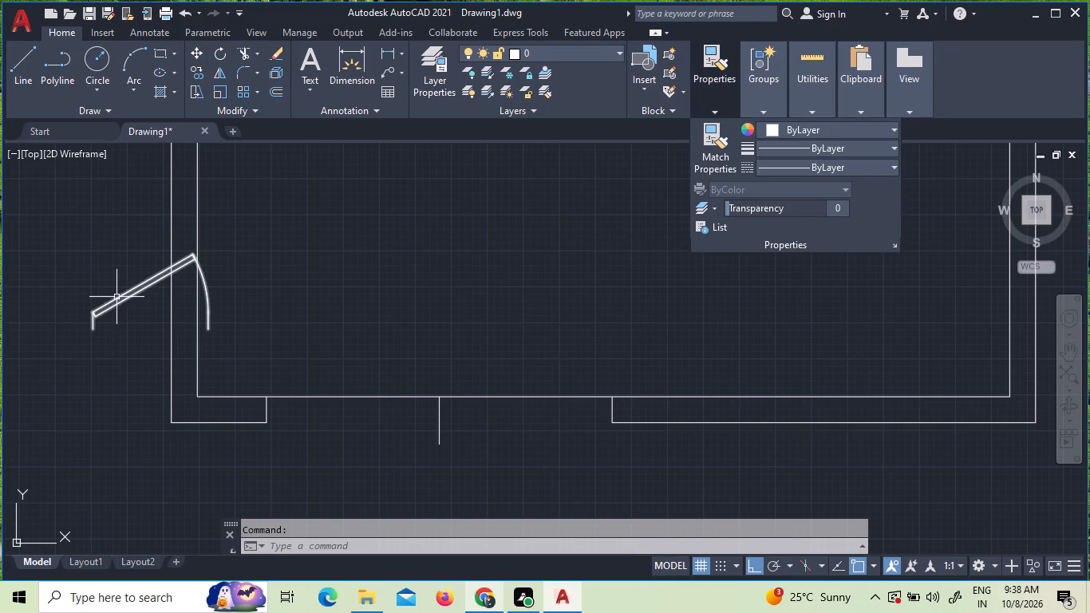
Set the inserted door block's opening state to Closed.
{"action": "left_click", "coordinate": [118, 299]}
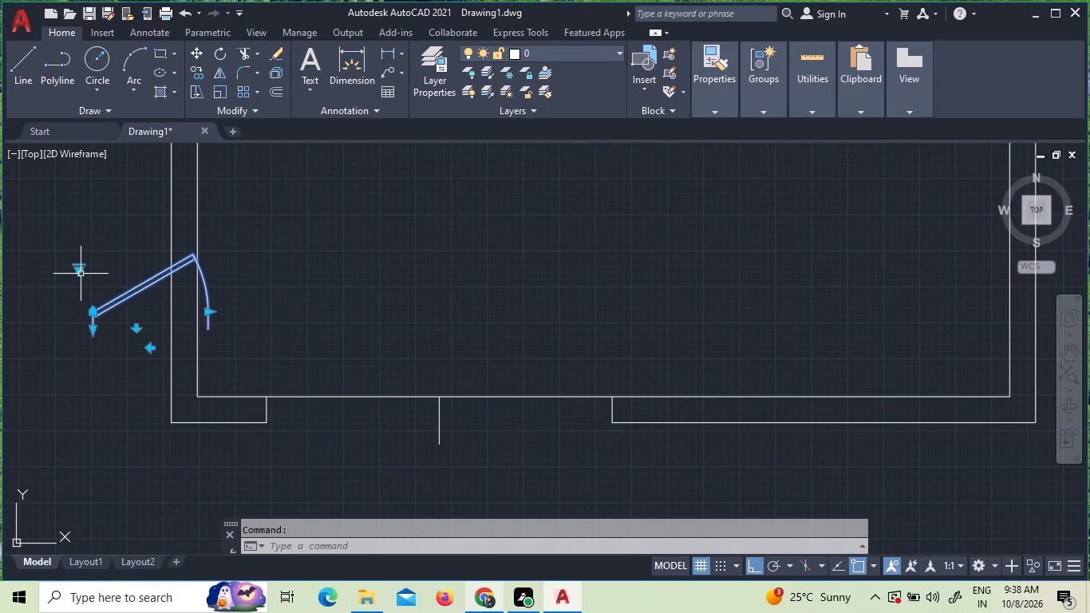
{"action": "left_click", "coordinate": [81, 273]}
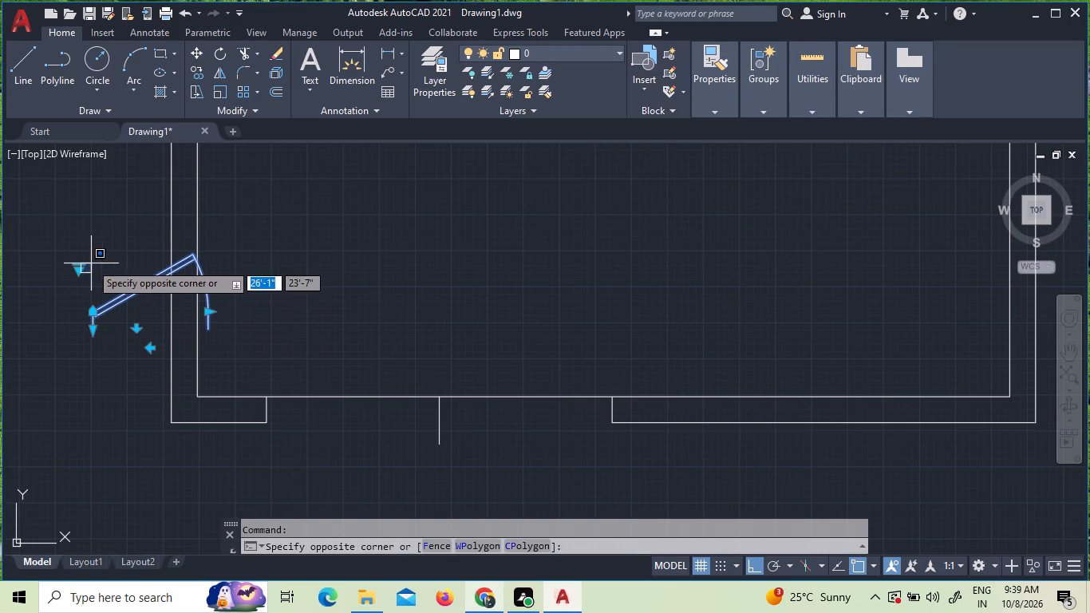
{"action": "left_click", "coordinate": [90, 263]}
{"action": "left_click", "coordinate": [77, 270]}
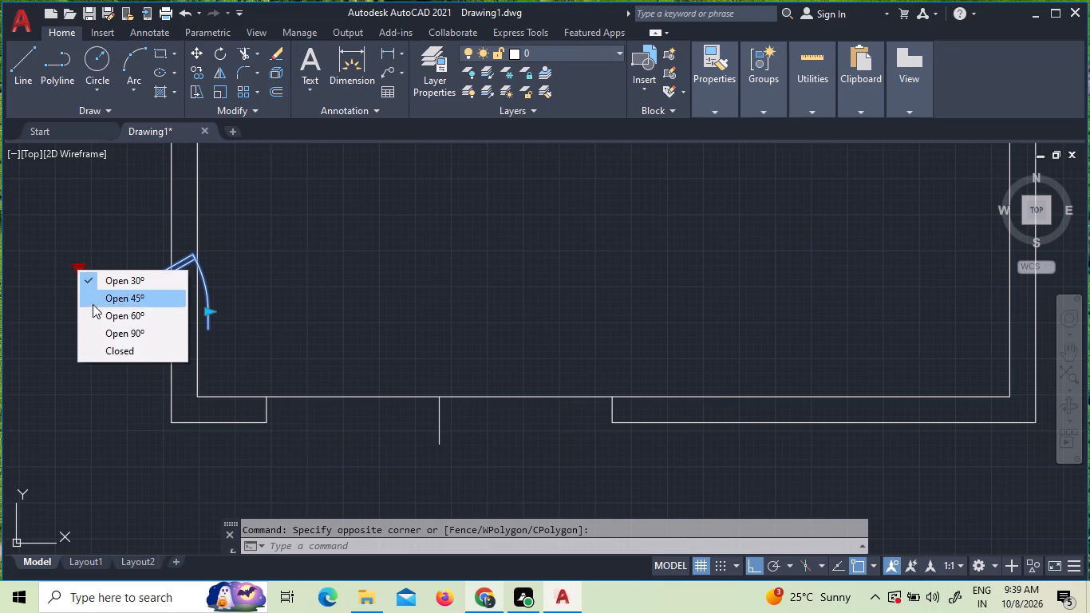
{"action": "left_click", "coordinate": [105, 351]}
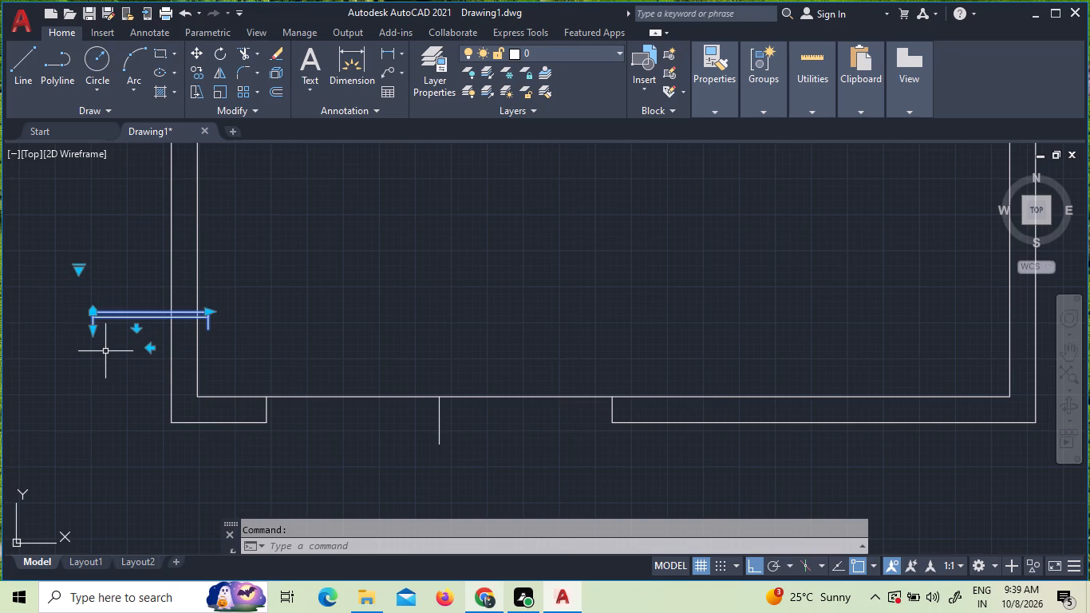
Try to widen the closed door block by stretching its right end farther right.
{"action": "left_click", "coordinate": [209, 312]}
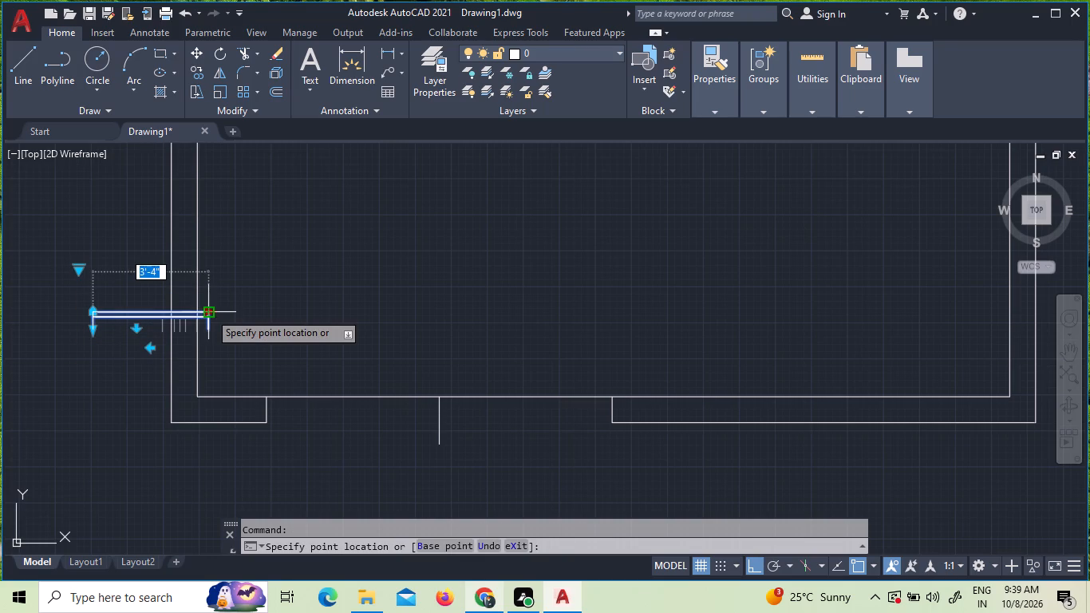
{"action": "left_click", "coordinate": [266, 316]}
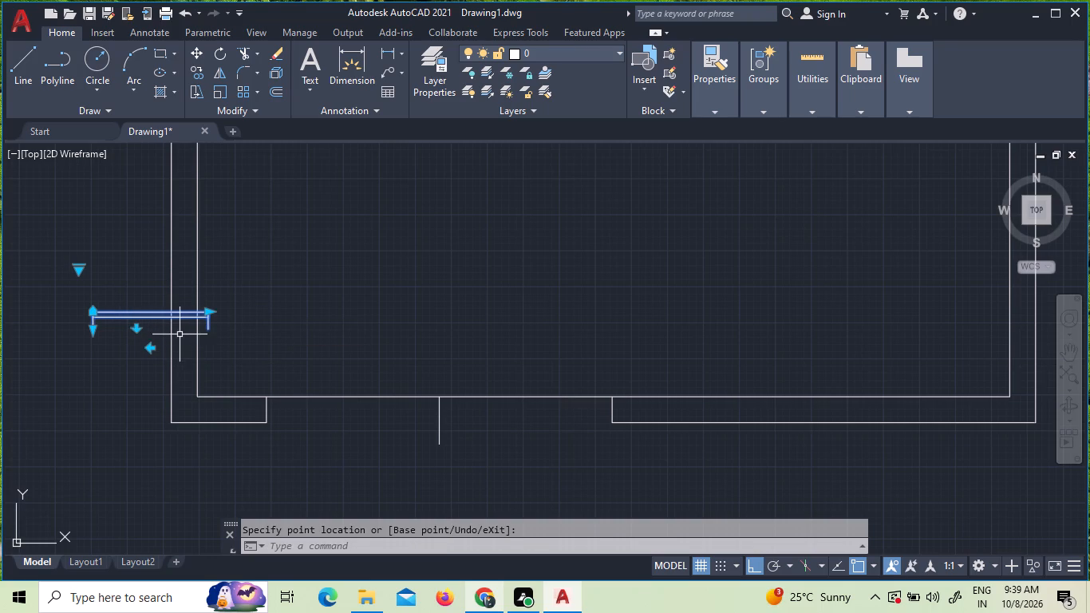
Scale the closed door block by a factor of 5' from its upper left corner.
{"action": "key", "text": "s"}
{"action": "key", "text": "c"}
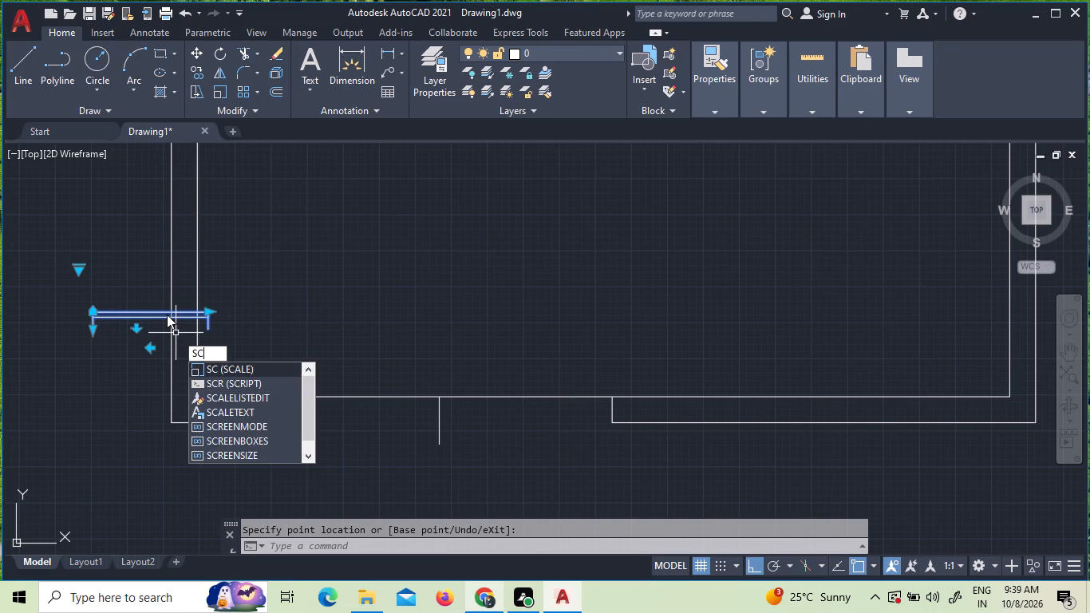
{"action": "key", "text": "Return"}
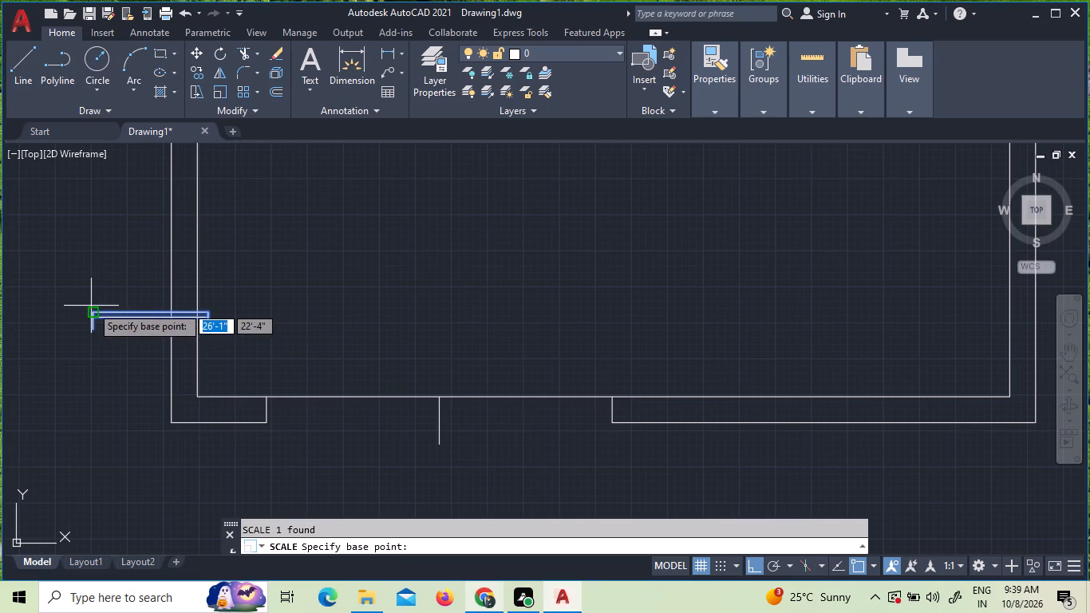
{"action": "scroll", "coordinate": [93, 313], "scroll_direction": "up", "scroll_amount": 2}
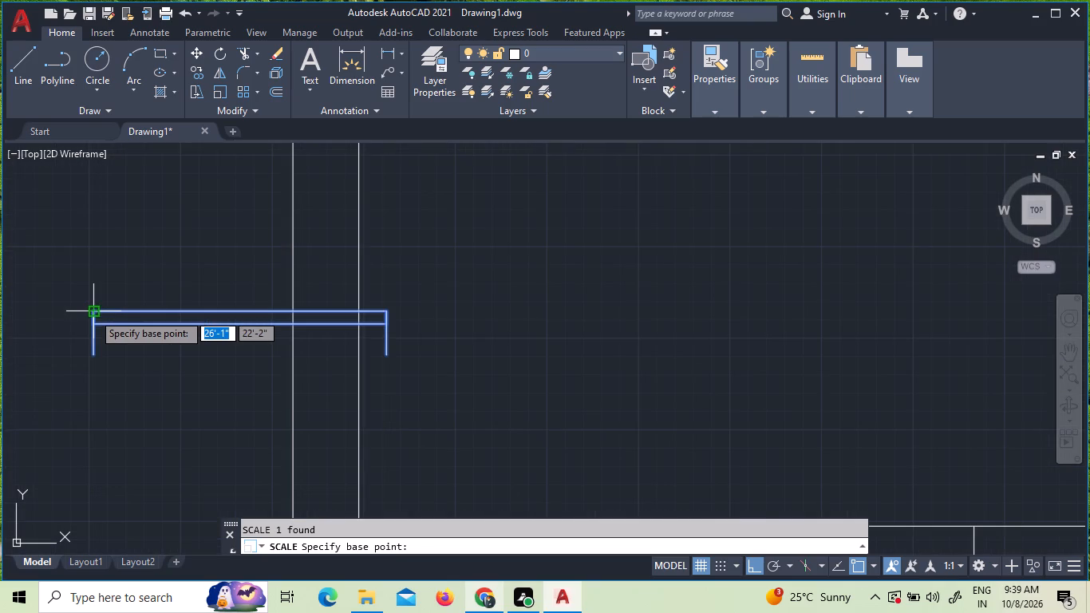
{"action": "left_click", "coordinate": [93, 313]}
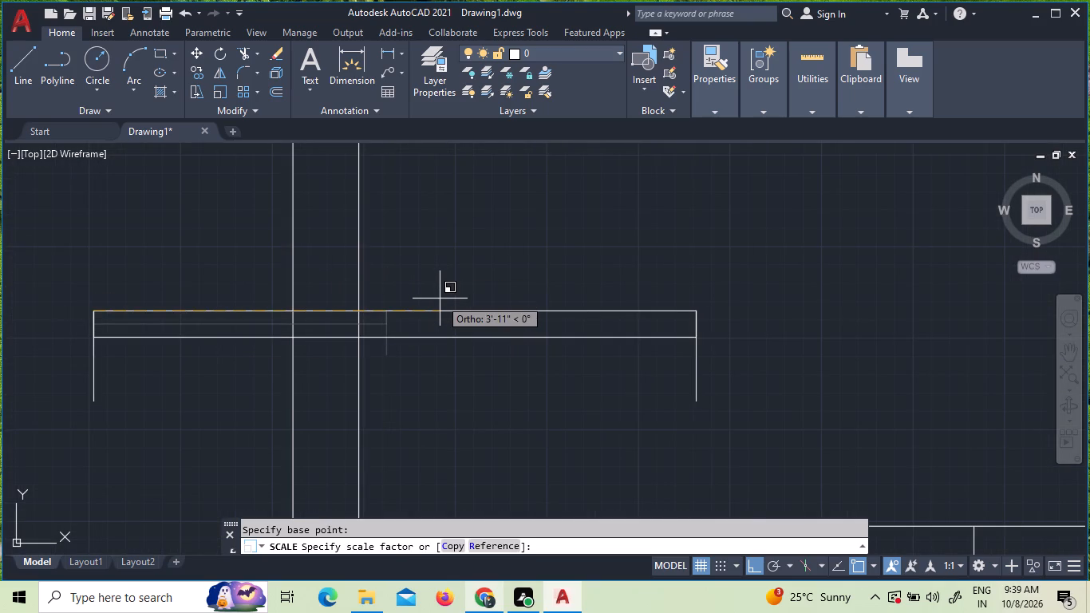
{"action": "type", "text": "5'"}
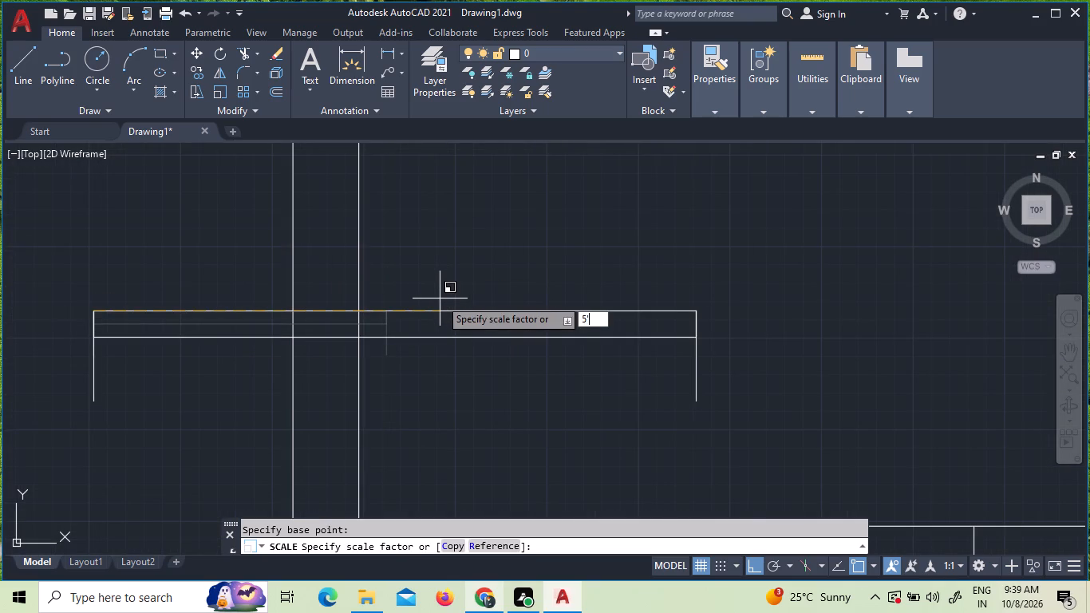
{"action": "key", "text": "Return"}
{"action": "scroll", "coordinate": [440, 299], "scroll_direction": "down", "scroll_amount": 3}
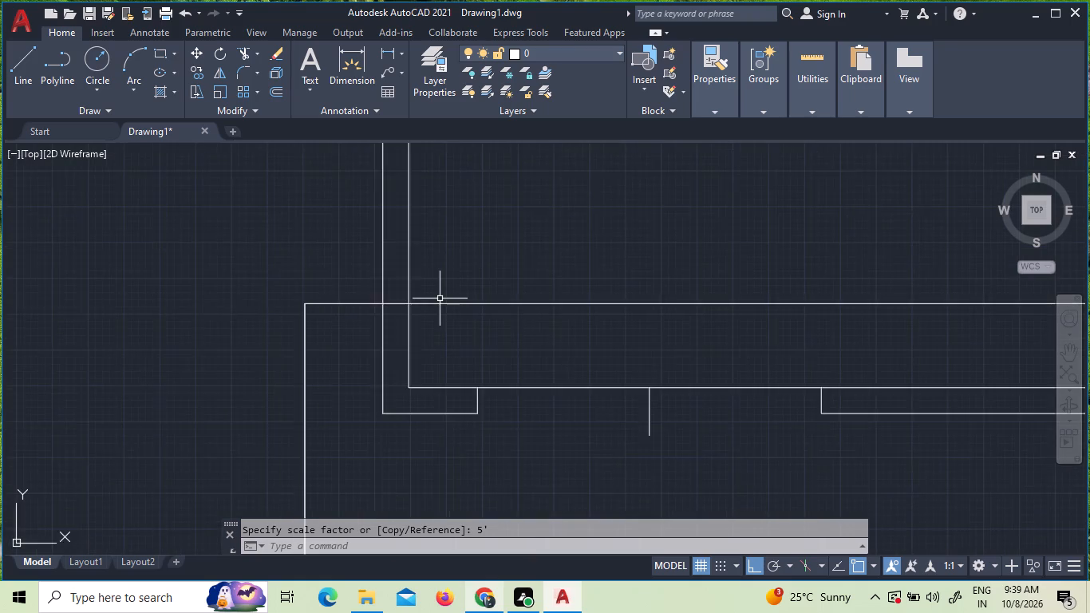
{"action": "scroll", "coordinate": [440, 299], "scroll_direction": "down", "scroll_amount": 5}
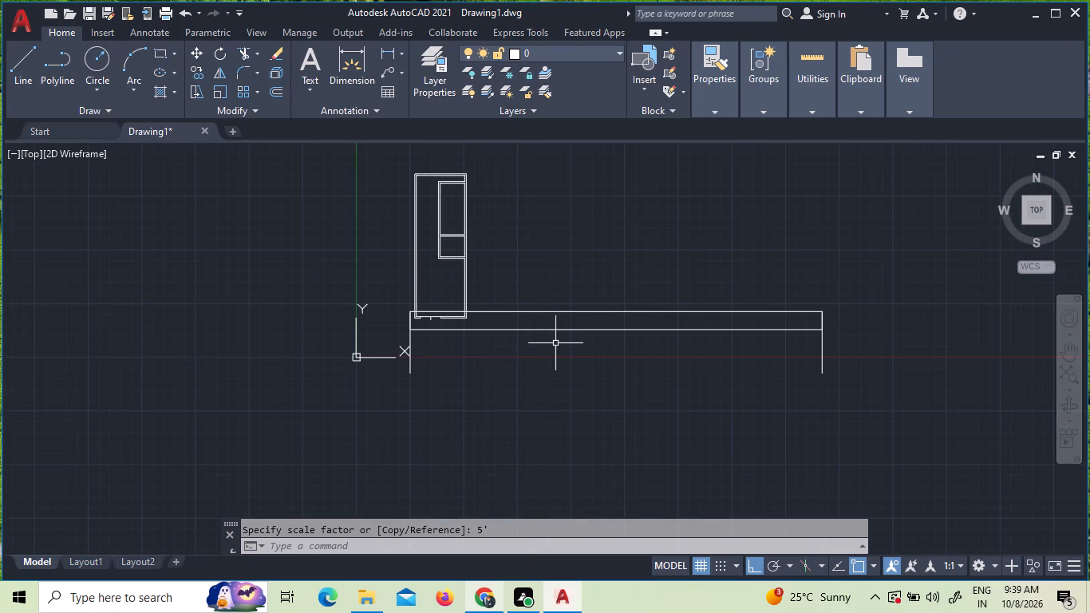
Measure the scaled door block's width and depth with the Quick measure tool.
{"action": "left_click", "coordinate": [536, 310]}
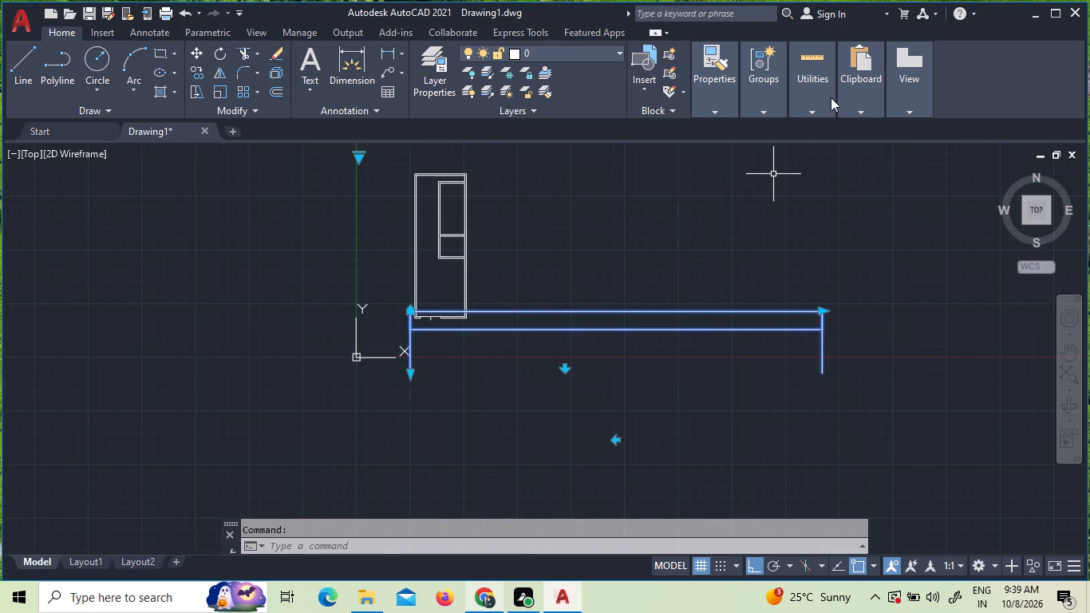
{"action": "left_click", "coordinate": [823, 120]}
{"action": "left_click", "coordinate": [821, 132]}
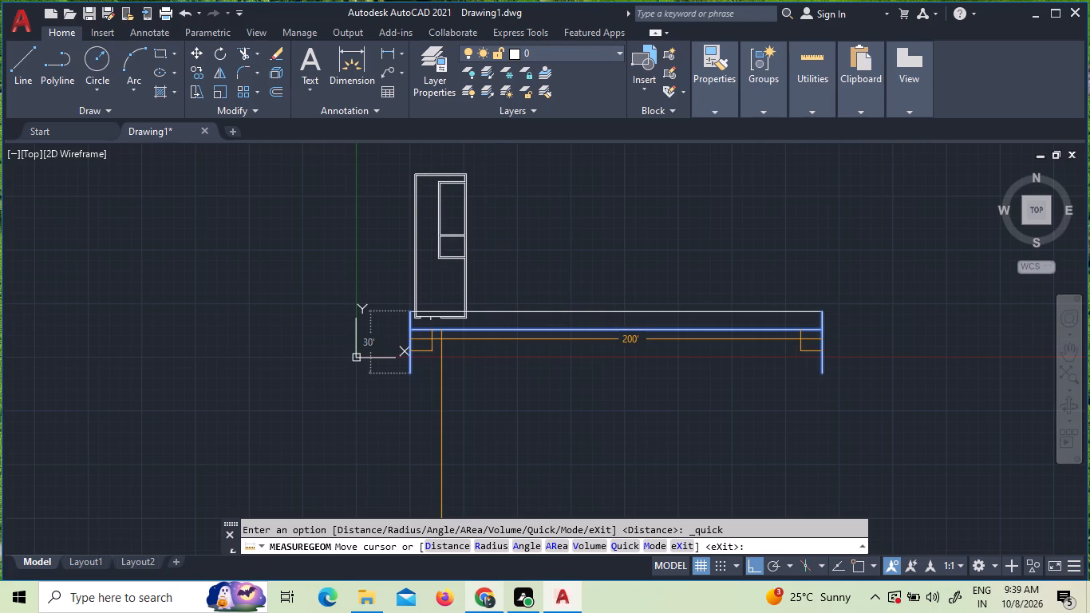
{"action": "key", "text": "Escape"}
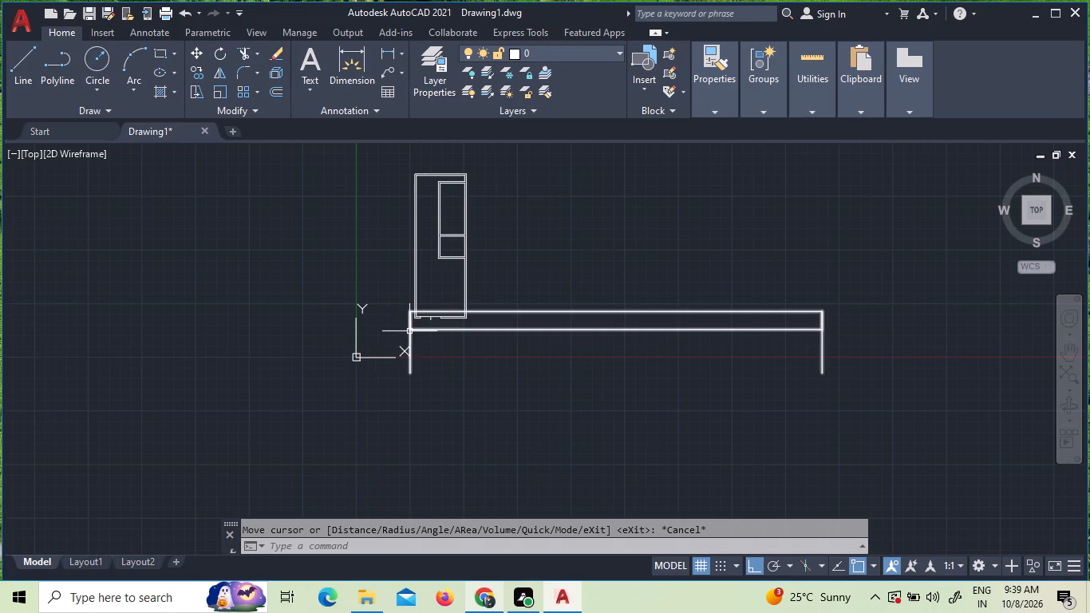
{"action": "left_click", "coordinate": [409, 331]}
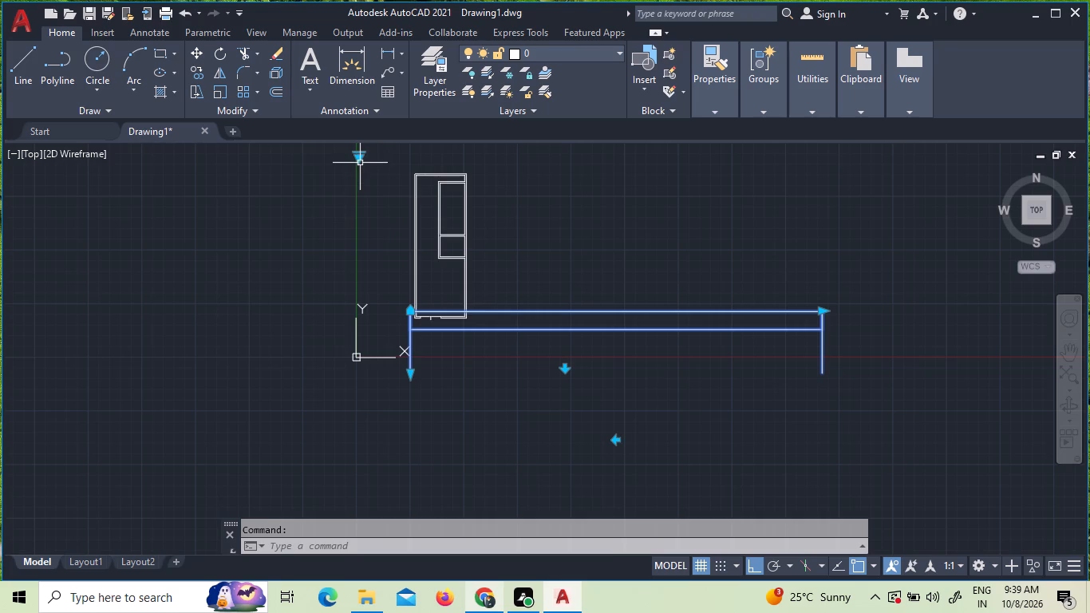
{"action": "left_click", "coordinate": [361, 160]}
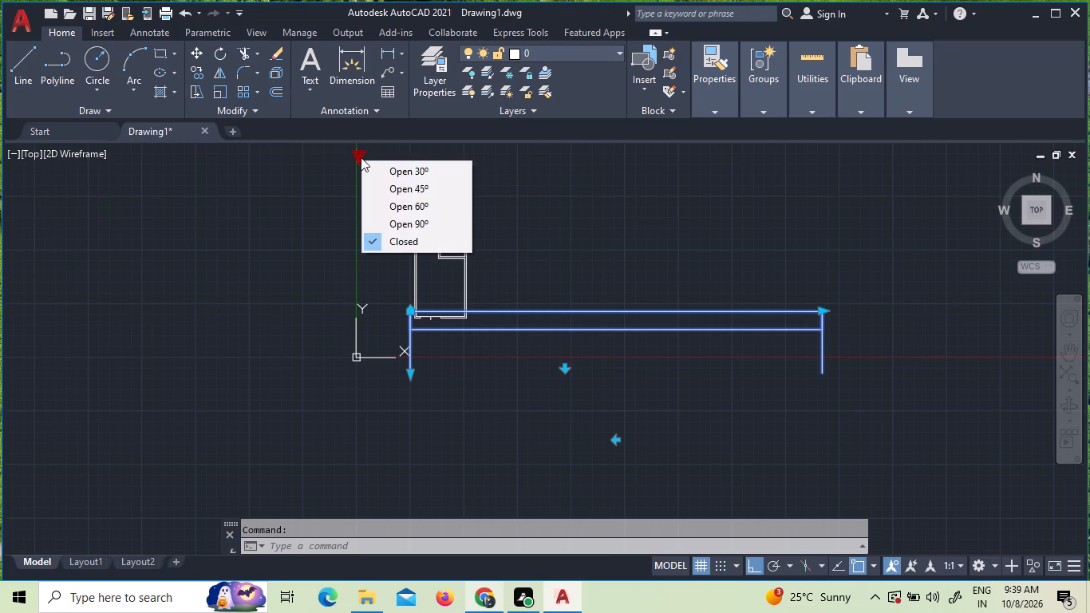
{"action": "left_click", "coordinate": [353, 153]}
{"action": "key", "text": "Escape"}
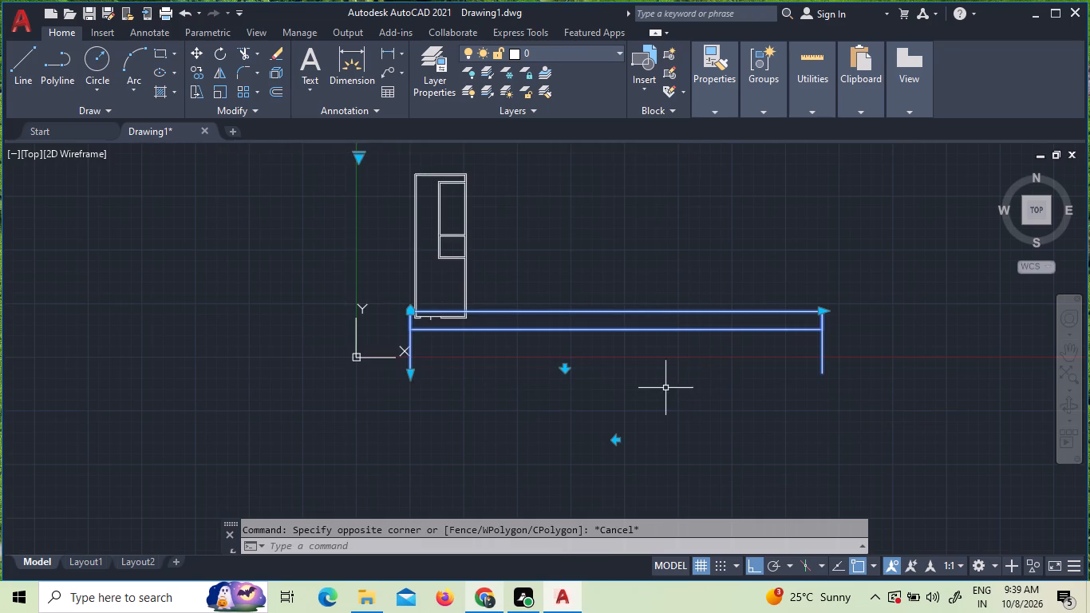
Shorten the door block to a 120' width by stretching its right end inward.
{"action": "left_click", "coordinate": [820, 308]}
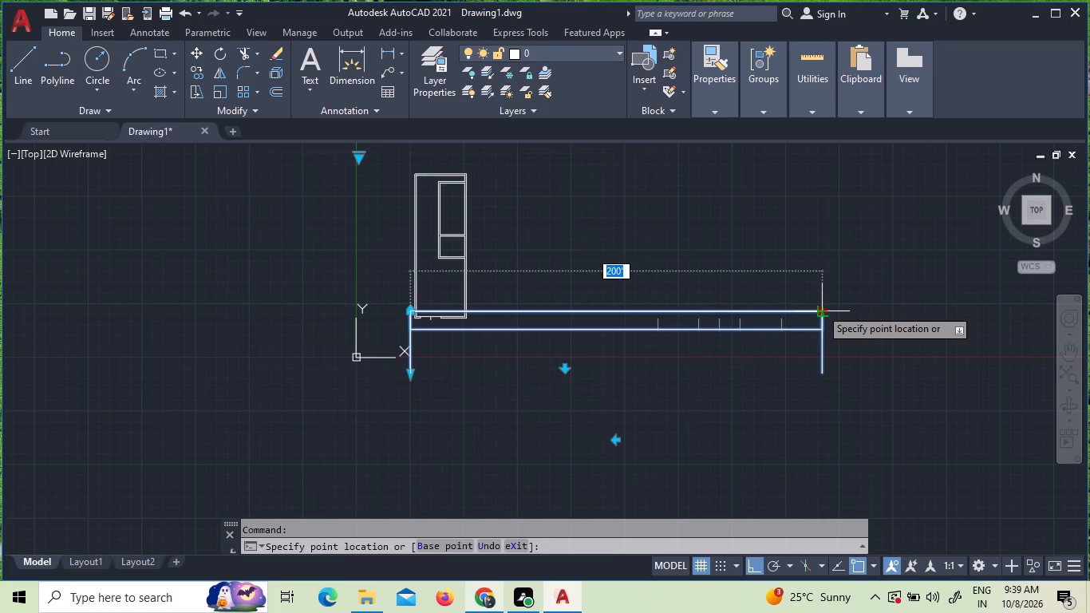
{"action": "left_click", "coordinate": [610, 331]}
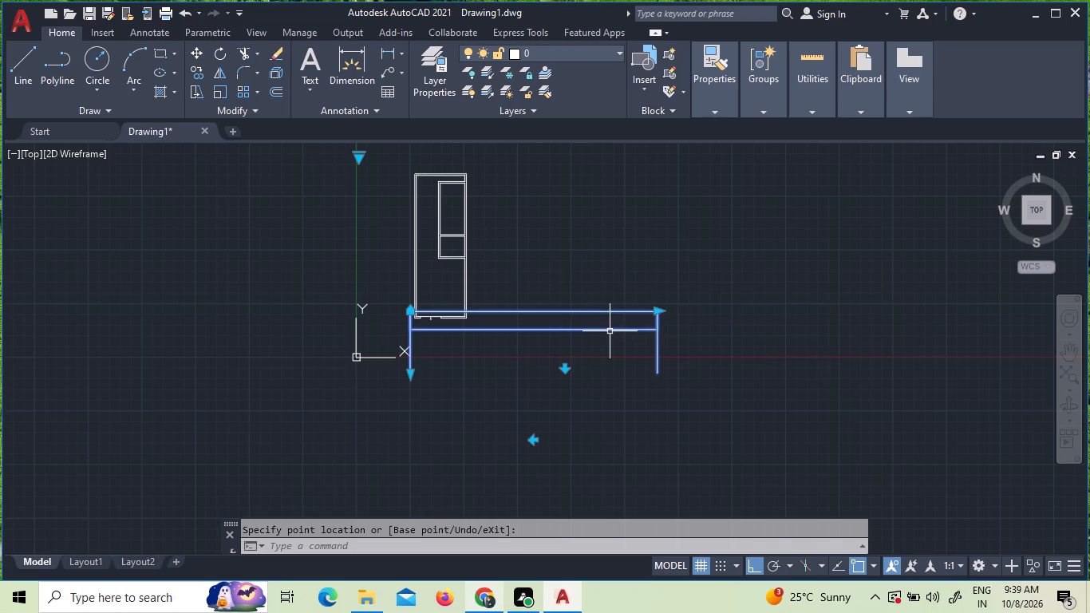
{"action": "left_click", "coordinate": [661, 313]}
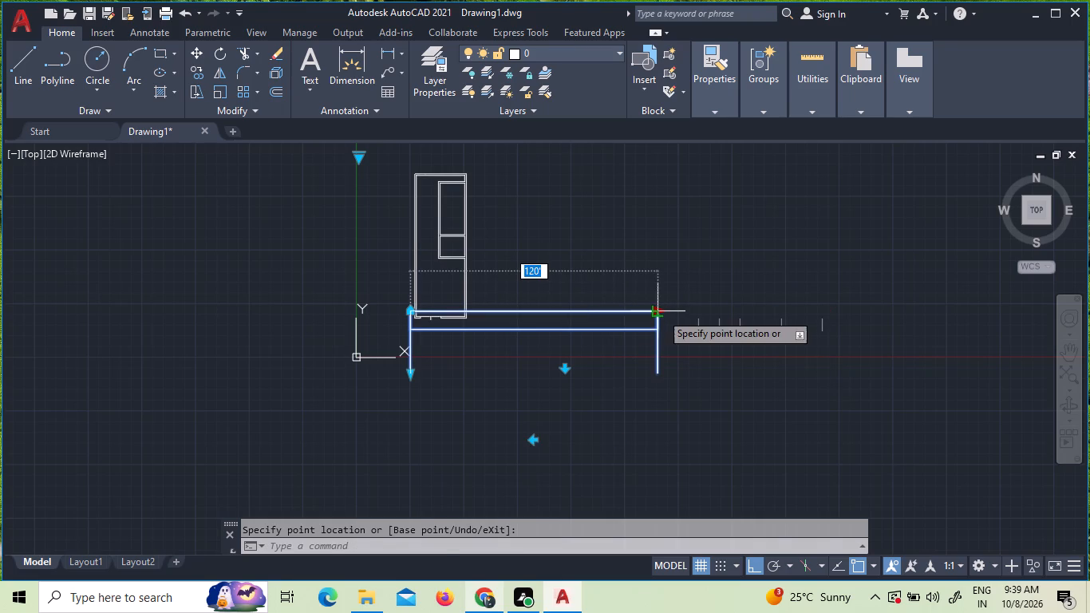
{"action": "key", "text": "Escape"}
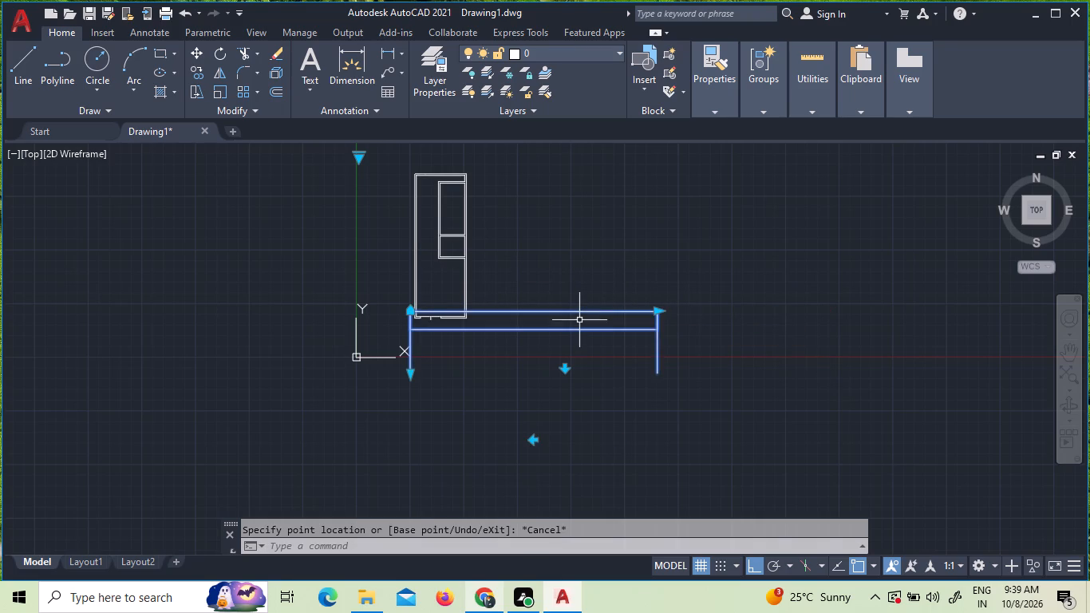
{"action": "key", "text": "Escape"}
Scale the door block by a factor of 5' again, using the lower end of its left jamb as base point.
{"action": "left_click", "coordinate": [481, 330]}
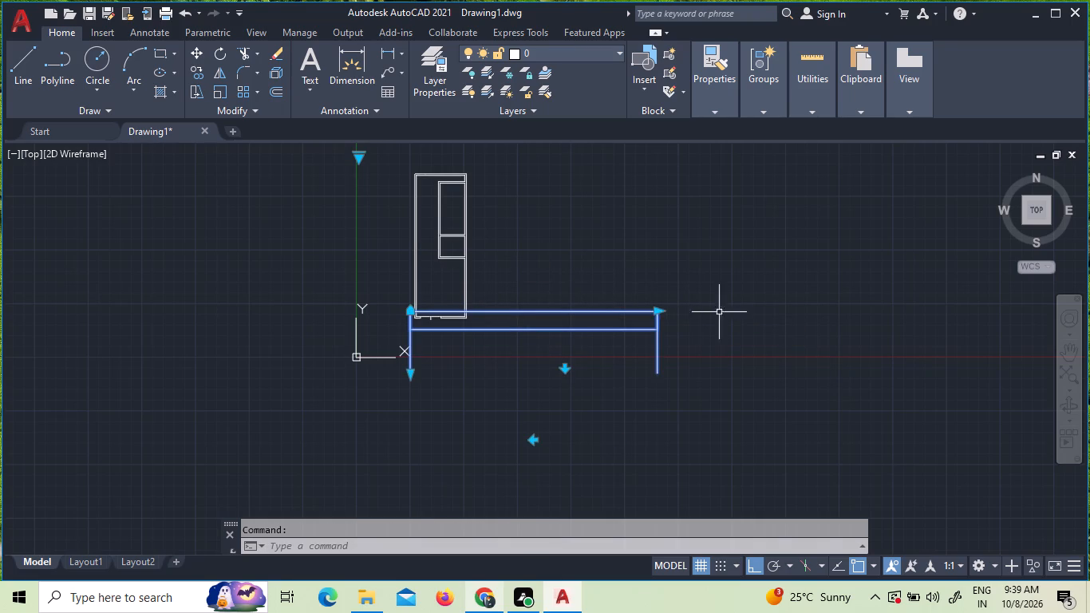
{"action": "left_click", "coordinate": [658, 313]}
{"action": "key", "text": "Escape"}
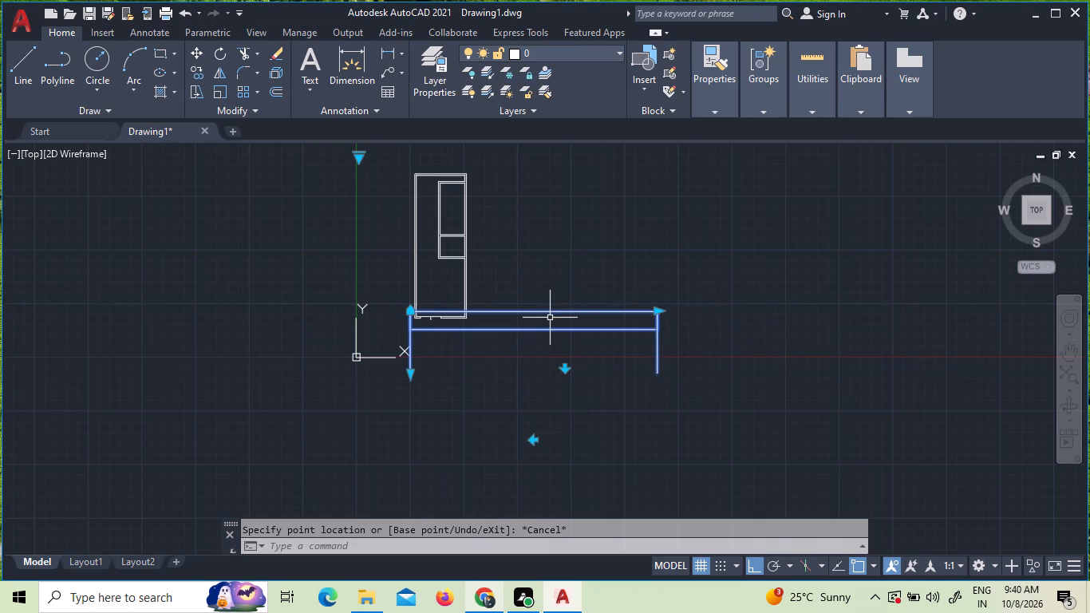
{"action": "type", "text": "SC"}
{"action": "key", "text": "Return"}
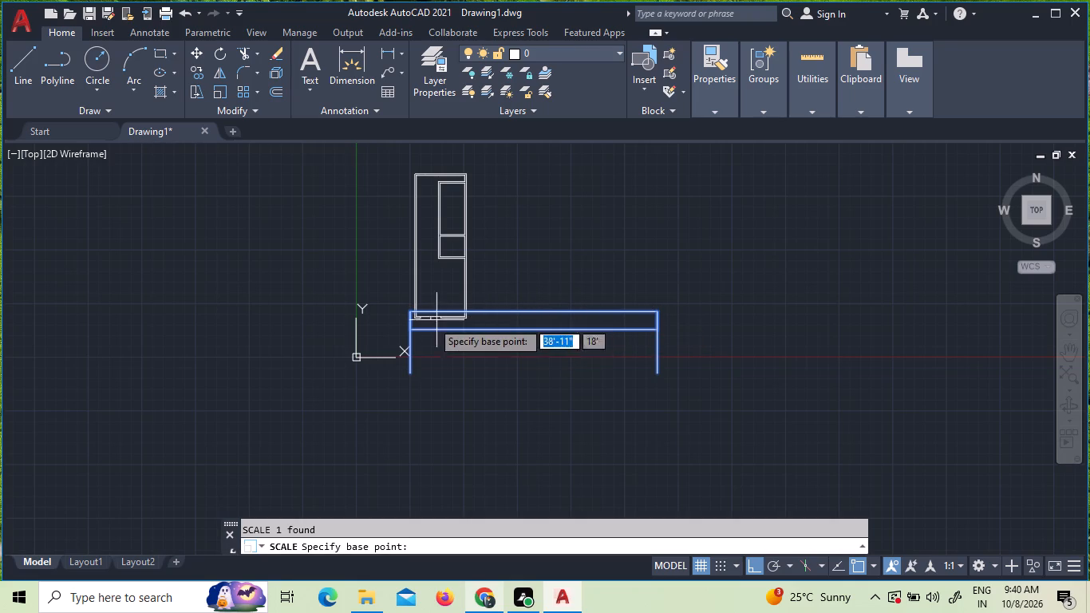
{"action": "left_click", "coordinate": [413, 371]}
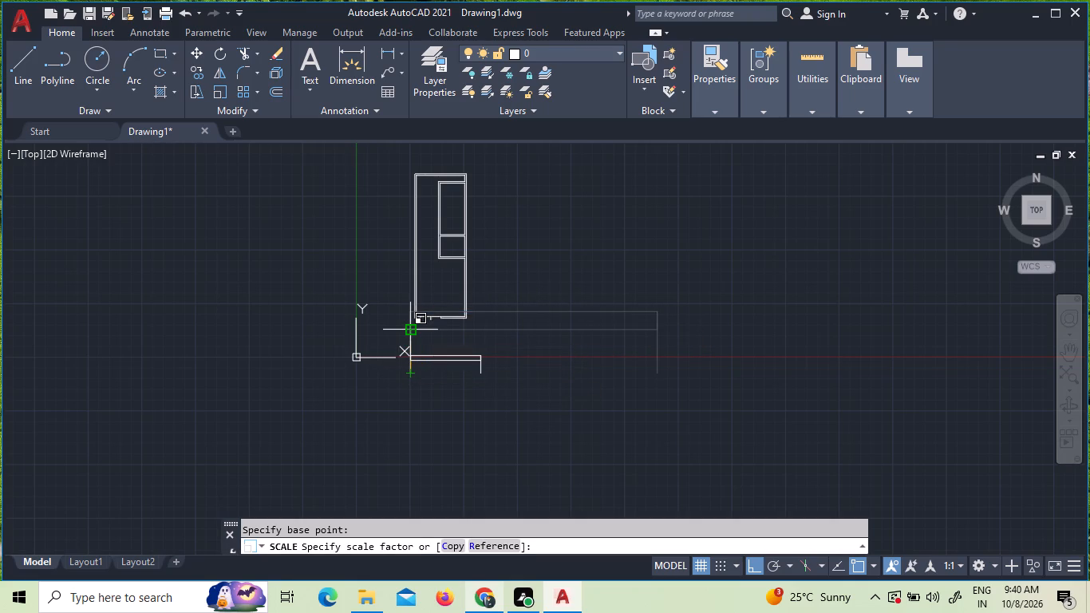
{"action": "type", "text": "5'"}
{"action": "key", "text": "Return"}
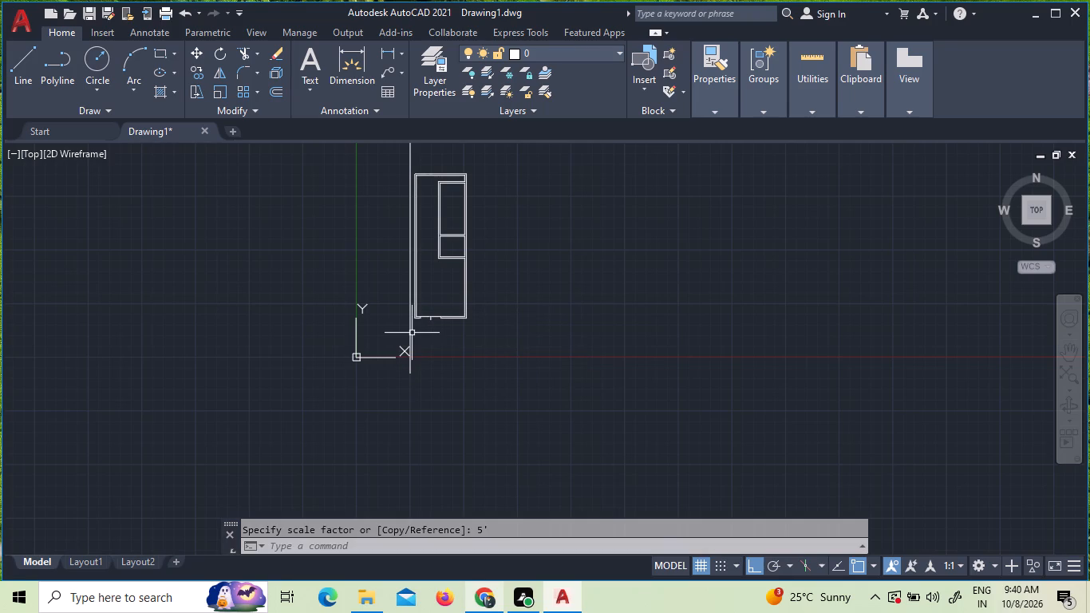
{"action": "scroll", "coordinate": [412, 333], "scroll_direction": "down", "scroll_amount": 8}
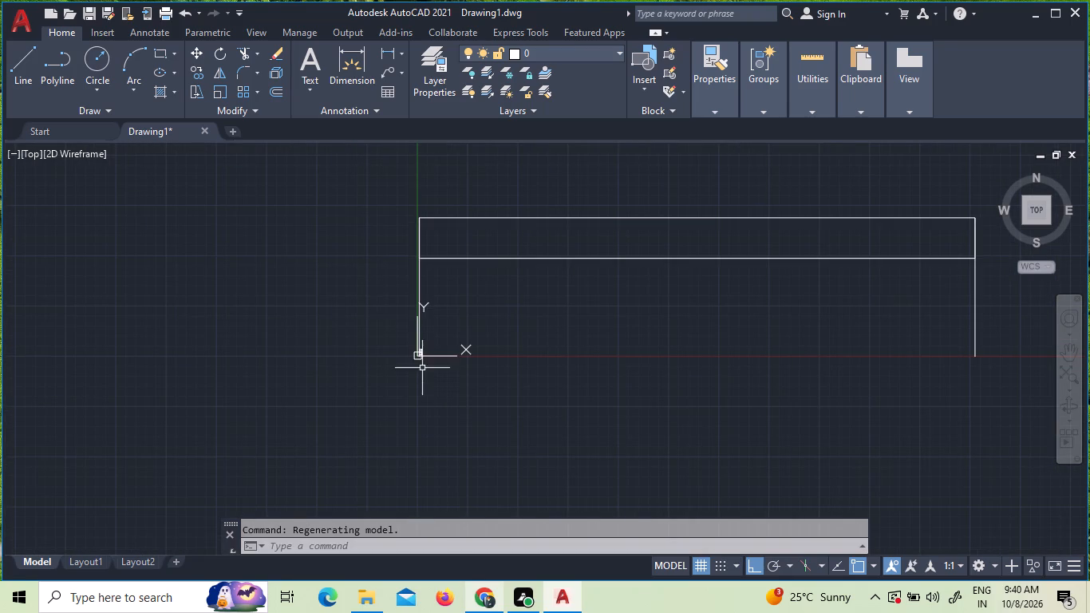
{"action": "key", "text": "Escape"}
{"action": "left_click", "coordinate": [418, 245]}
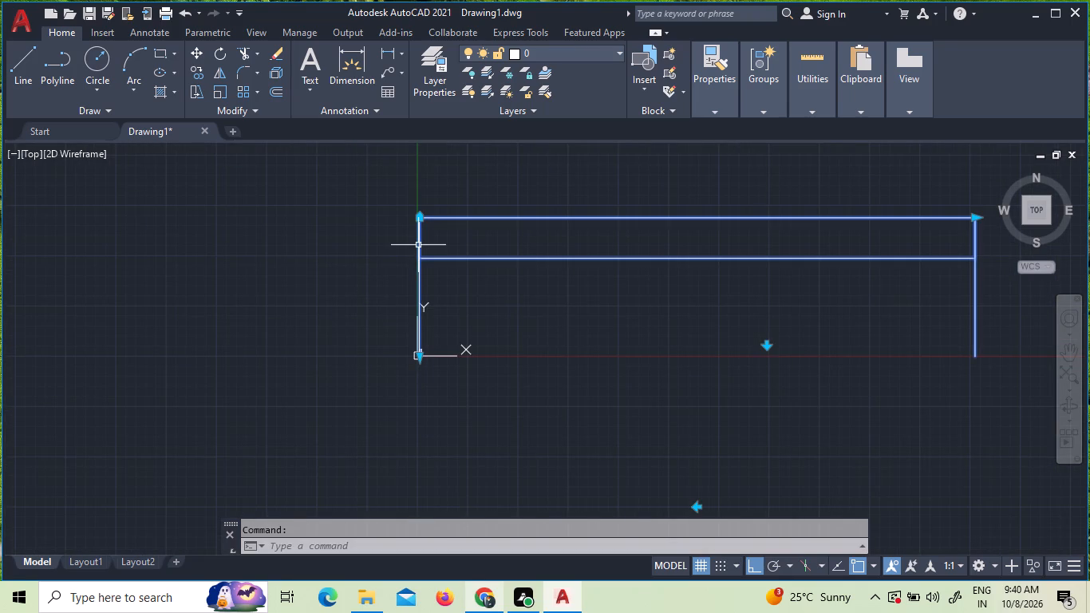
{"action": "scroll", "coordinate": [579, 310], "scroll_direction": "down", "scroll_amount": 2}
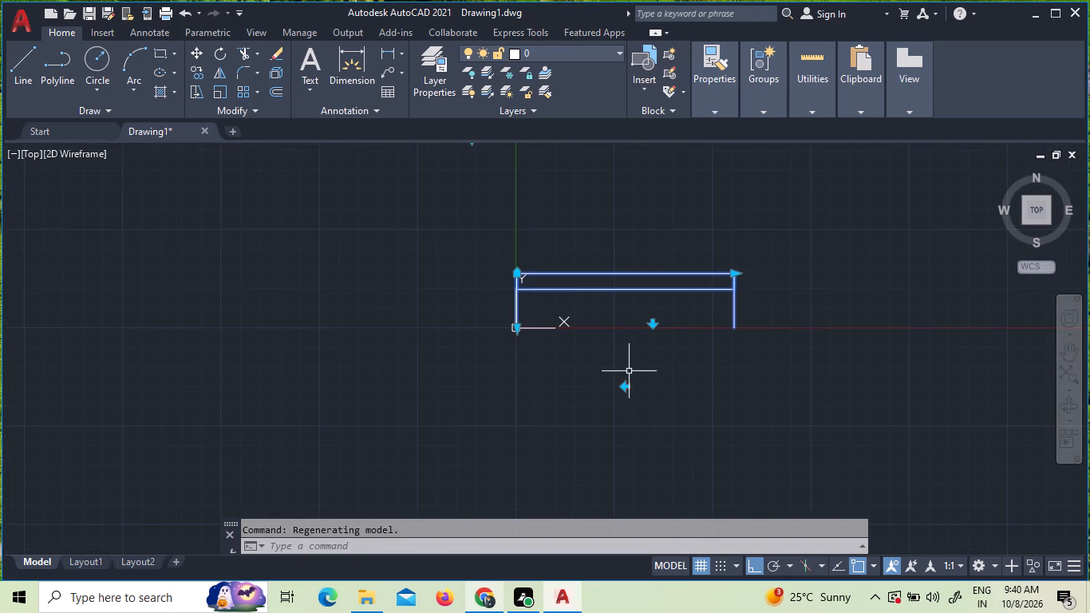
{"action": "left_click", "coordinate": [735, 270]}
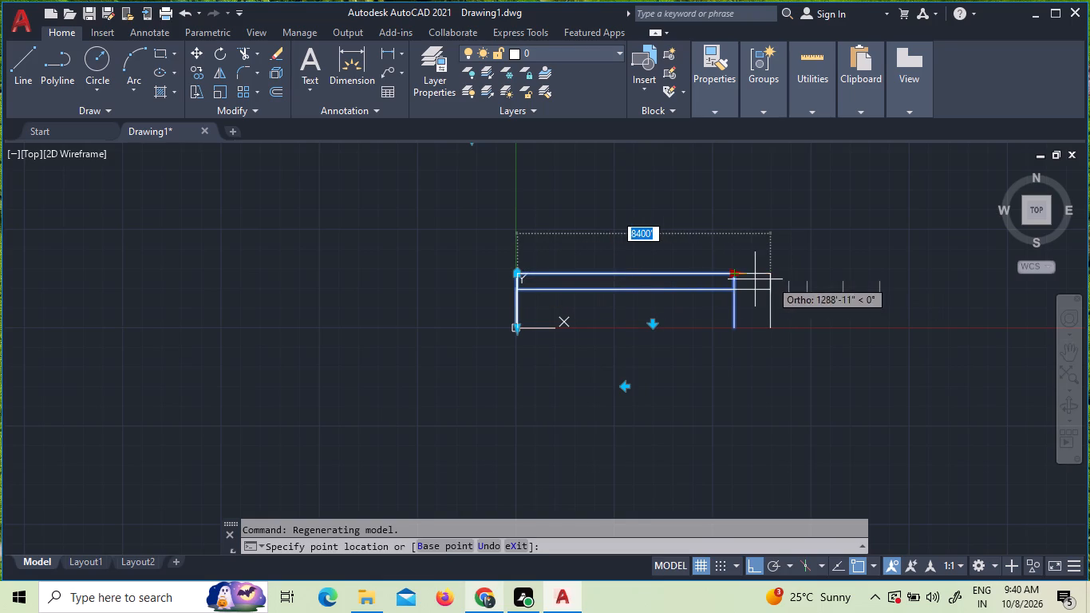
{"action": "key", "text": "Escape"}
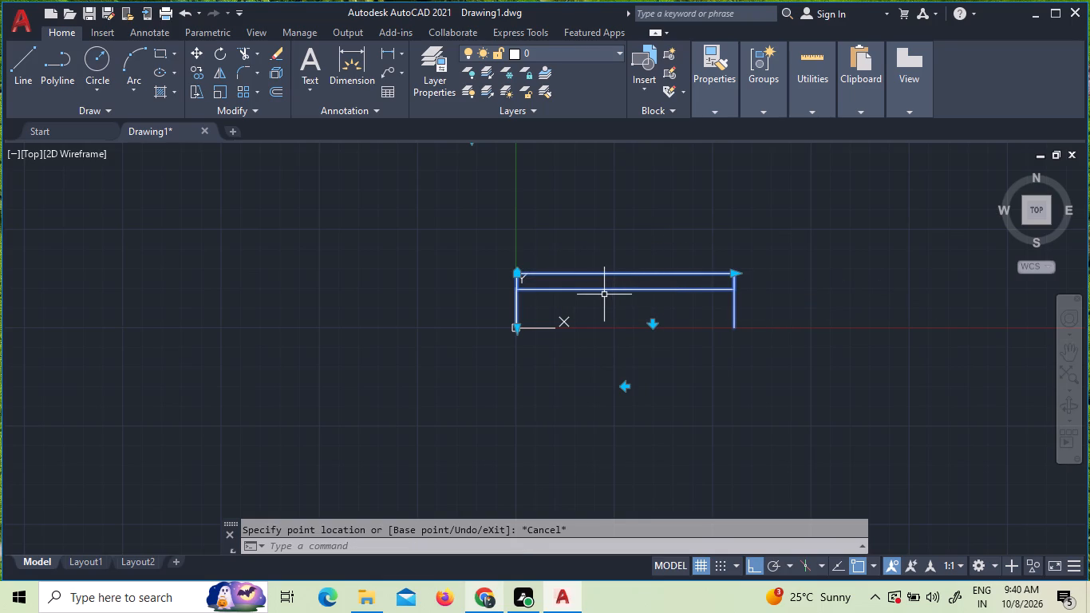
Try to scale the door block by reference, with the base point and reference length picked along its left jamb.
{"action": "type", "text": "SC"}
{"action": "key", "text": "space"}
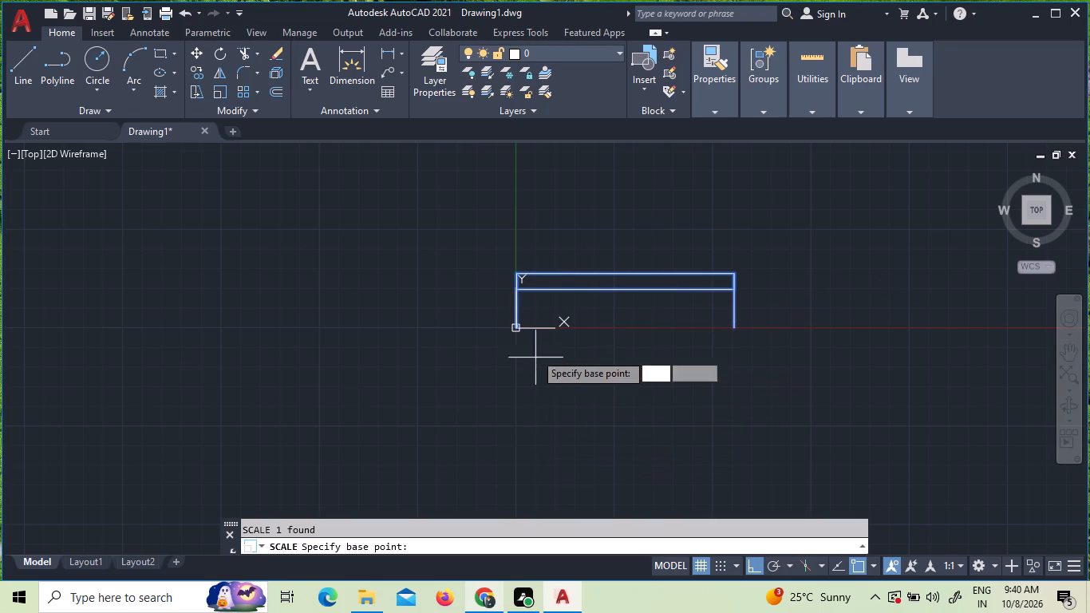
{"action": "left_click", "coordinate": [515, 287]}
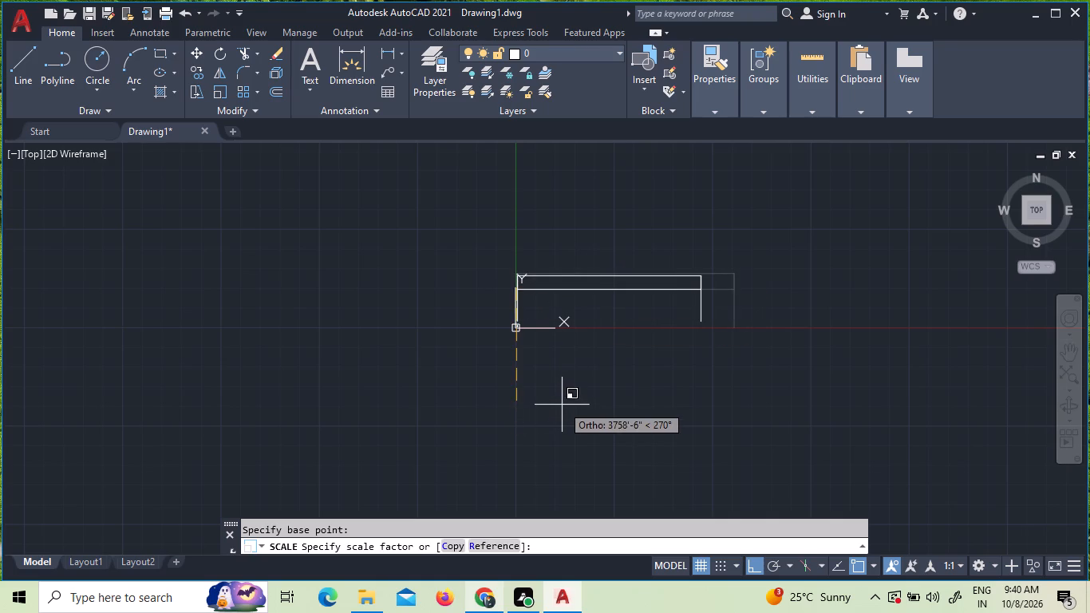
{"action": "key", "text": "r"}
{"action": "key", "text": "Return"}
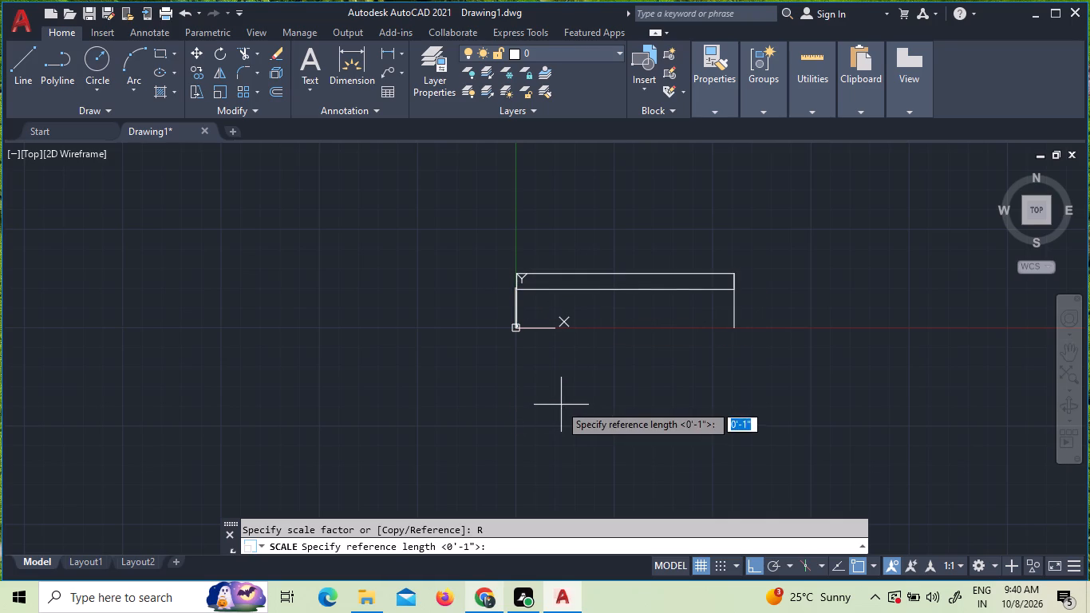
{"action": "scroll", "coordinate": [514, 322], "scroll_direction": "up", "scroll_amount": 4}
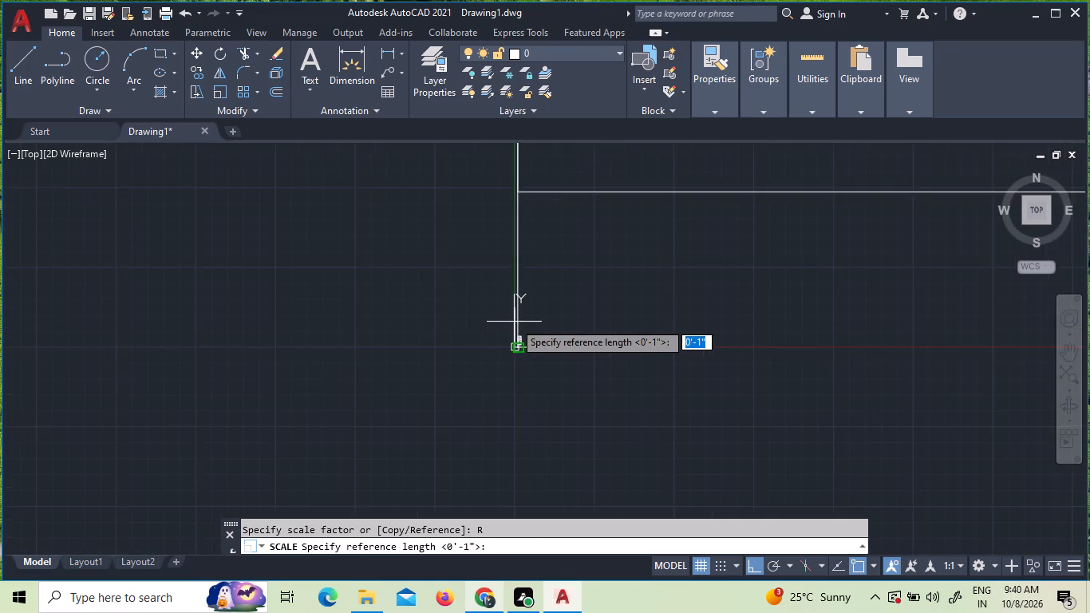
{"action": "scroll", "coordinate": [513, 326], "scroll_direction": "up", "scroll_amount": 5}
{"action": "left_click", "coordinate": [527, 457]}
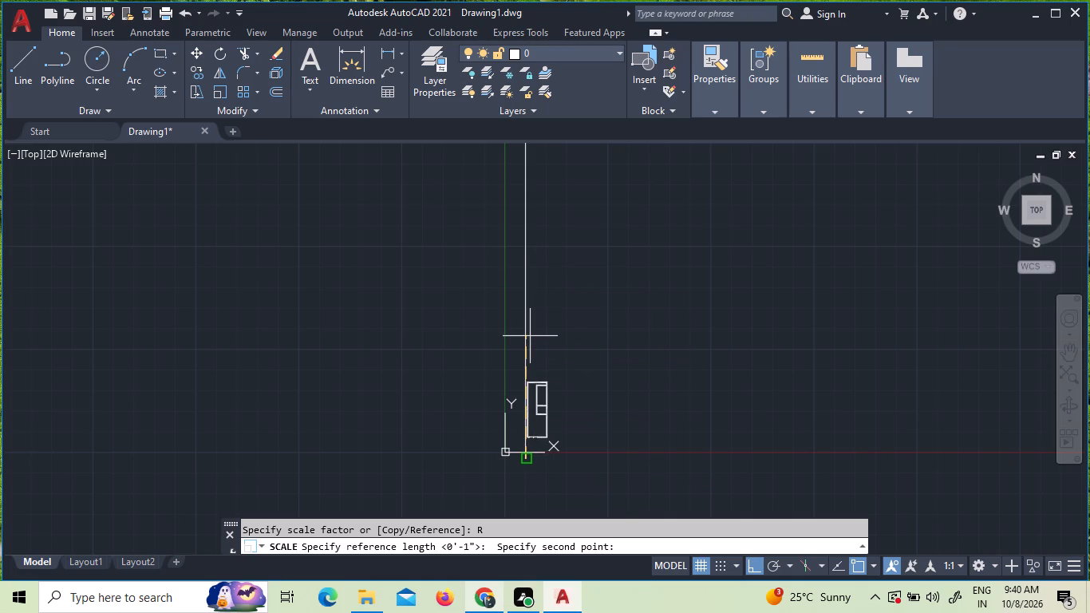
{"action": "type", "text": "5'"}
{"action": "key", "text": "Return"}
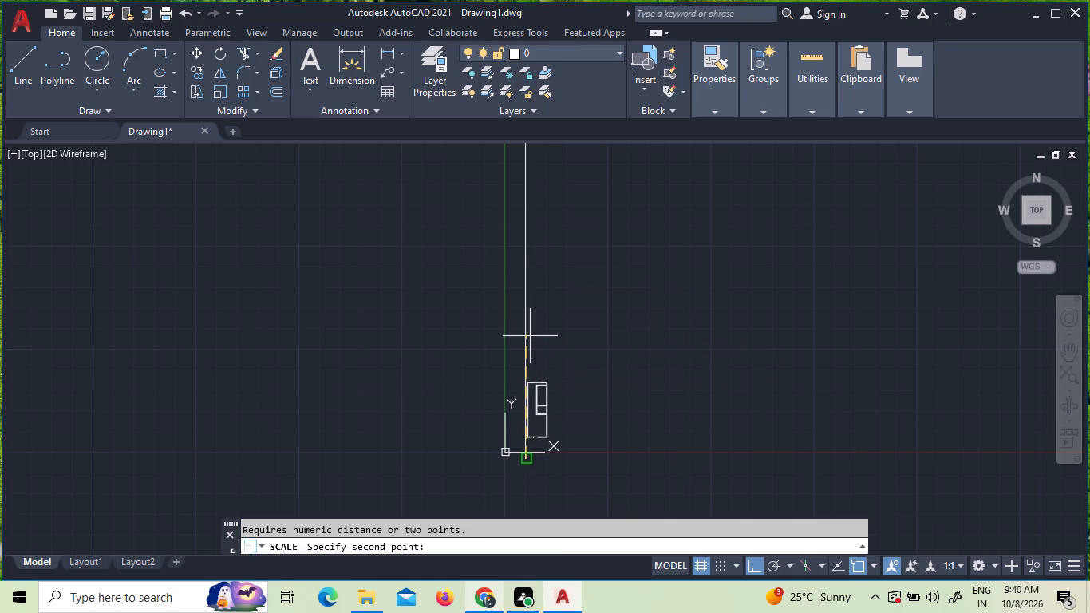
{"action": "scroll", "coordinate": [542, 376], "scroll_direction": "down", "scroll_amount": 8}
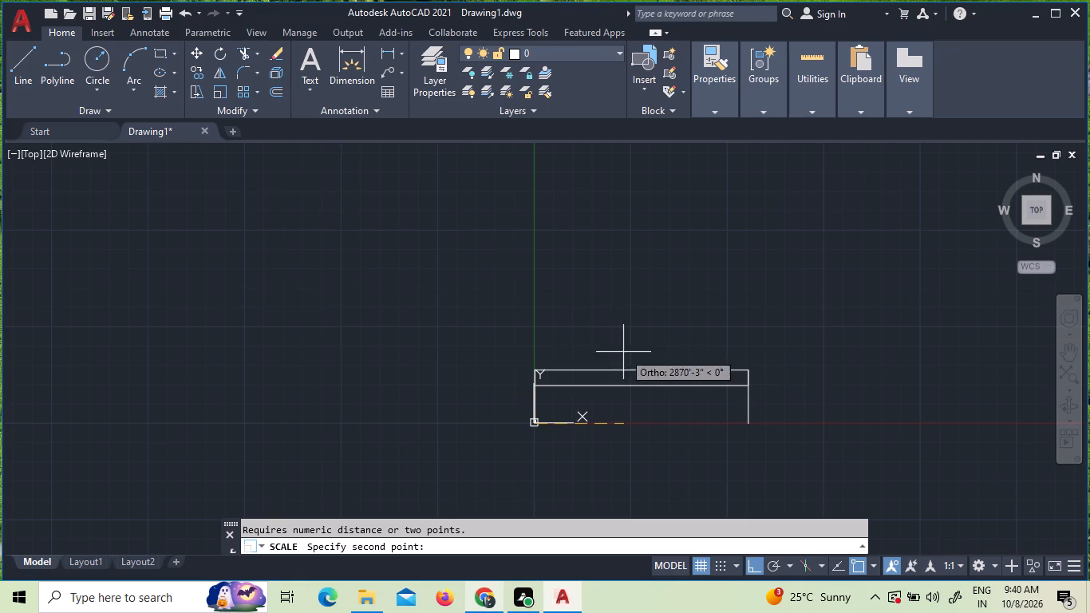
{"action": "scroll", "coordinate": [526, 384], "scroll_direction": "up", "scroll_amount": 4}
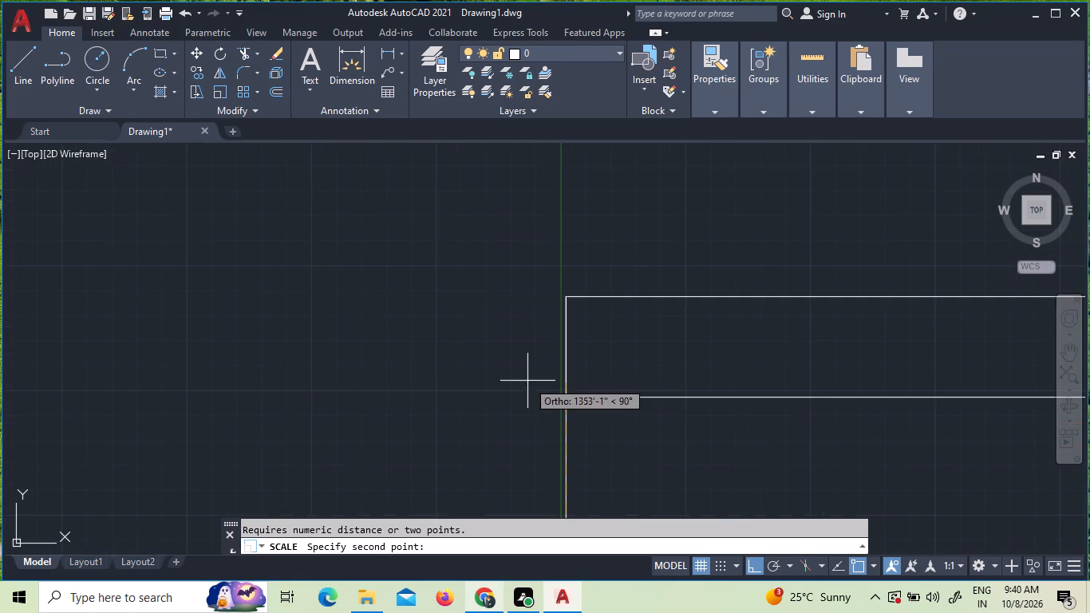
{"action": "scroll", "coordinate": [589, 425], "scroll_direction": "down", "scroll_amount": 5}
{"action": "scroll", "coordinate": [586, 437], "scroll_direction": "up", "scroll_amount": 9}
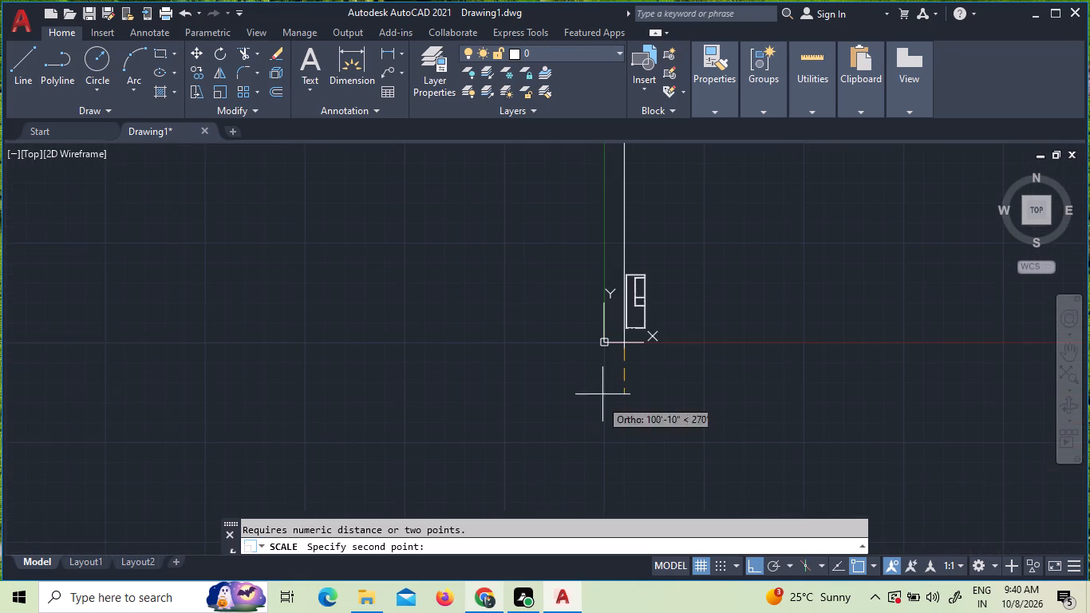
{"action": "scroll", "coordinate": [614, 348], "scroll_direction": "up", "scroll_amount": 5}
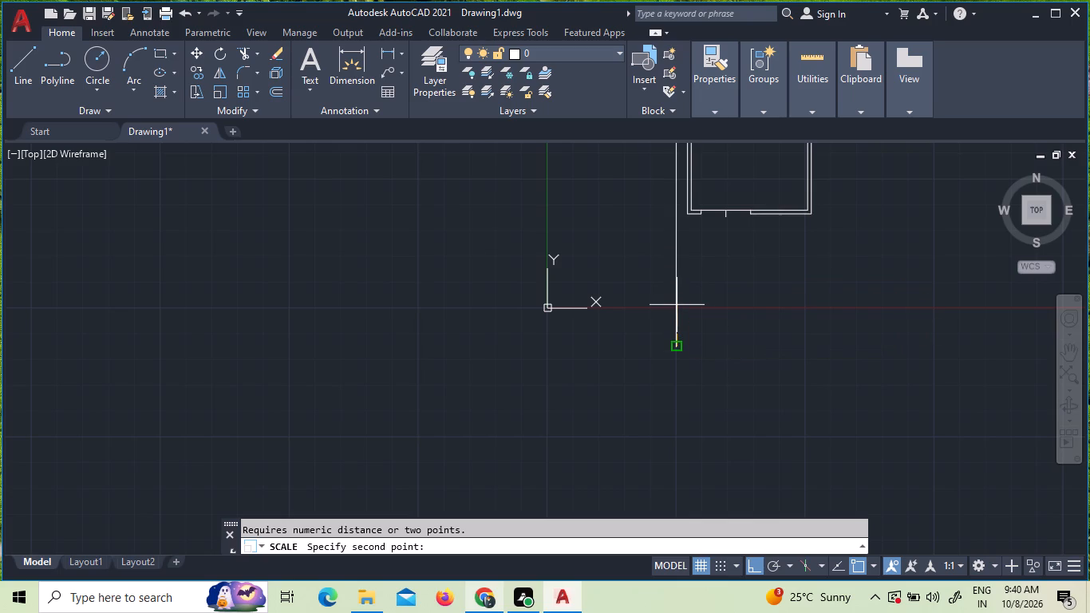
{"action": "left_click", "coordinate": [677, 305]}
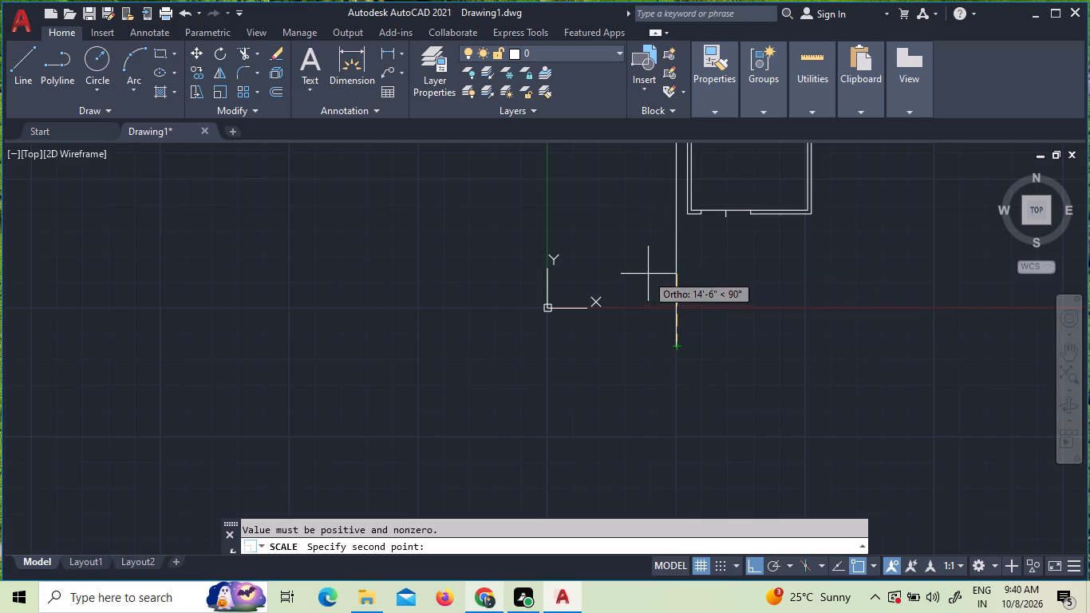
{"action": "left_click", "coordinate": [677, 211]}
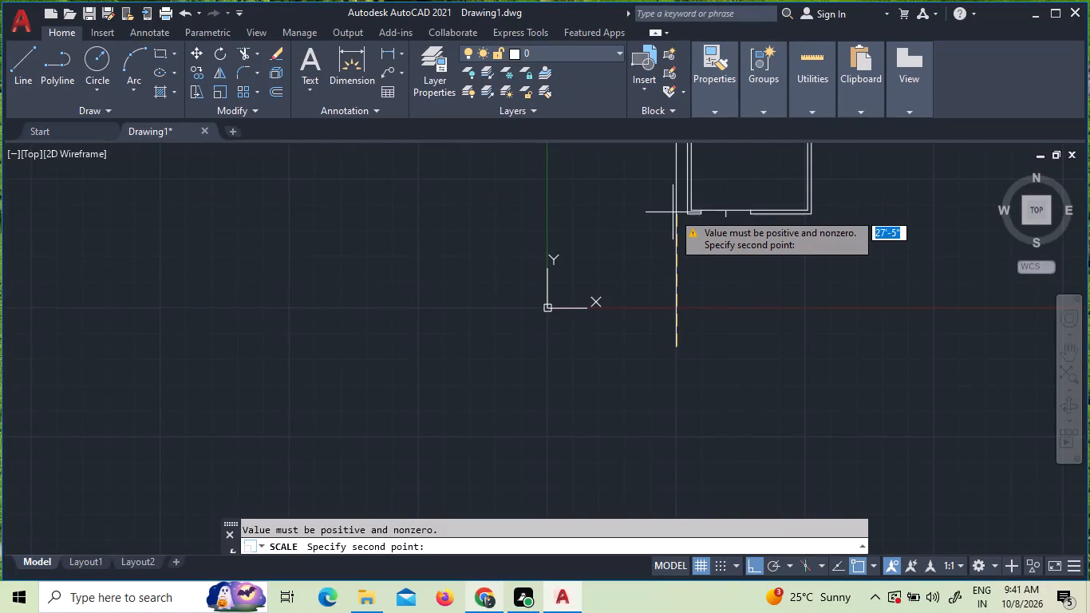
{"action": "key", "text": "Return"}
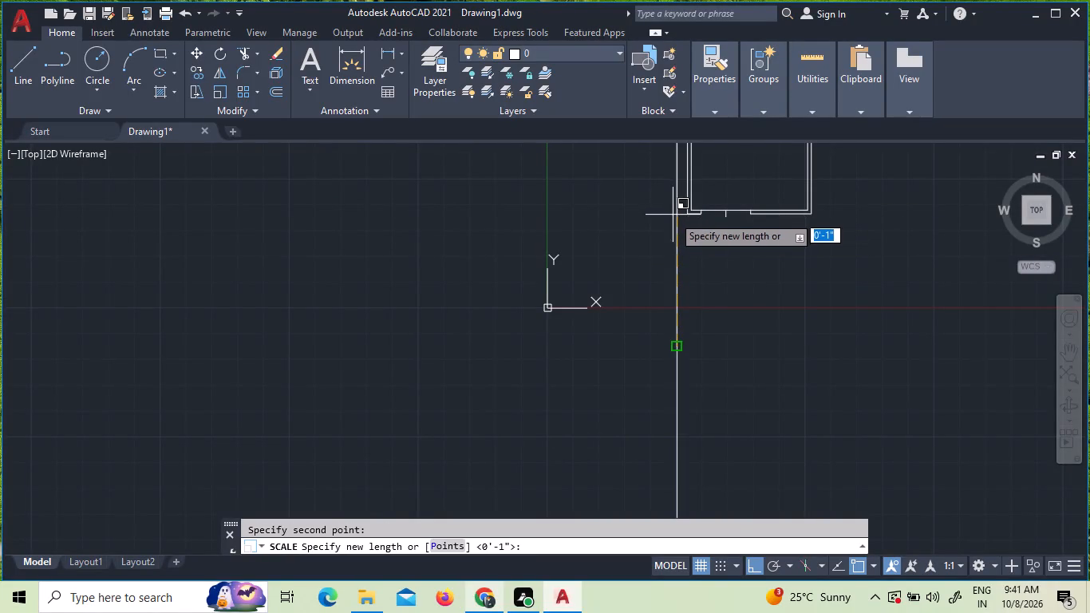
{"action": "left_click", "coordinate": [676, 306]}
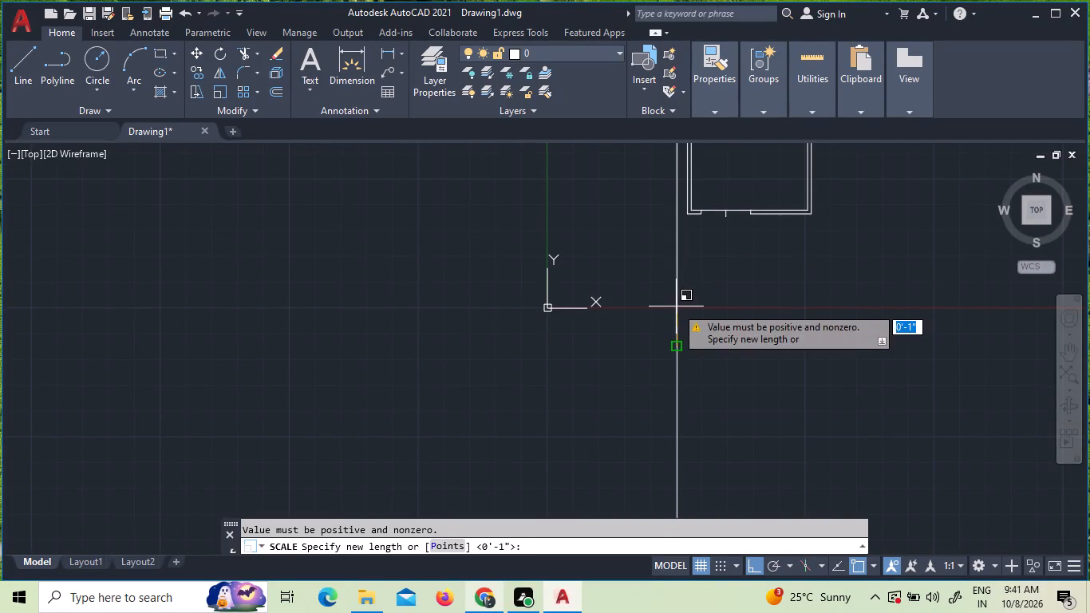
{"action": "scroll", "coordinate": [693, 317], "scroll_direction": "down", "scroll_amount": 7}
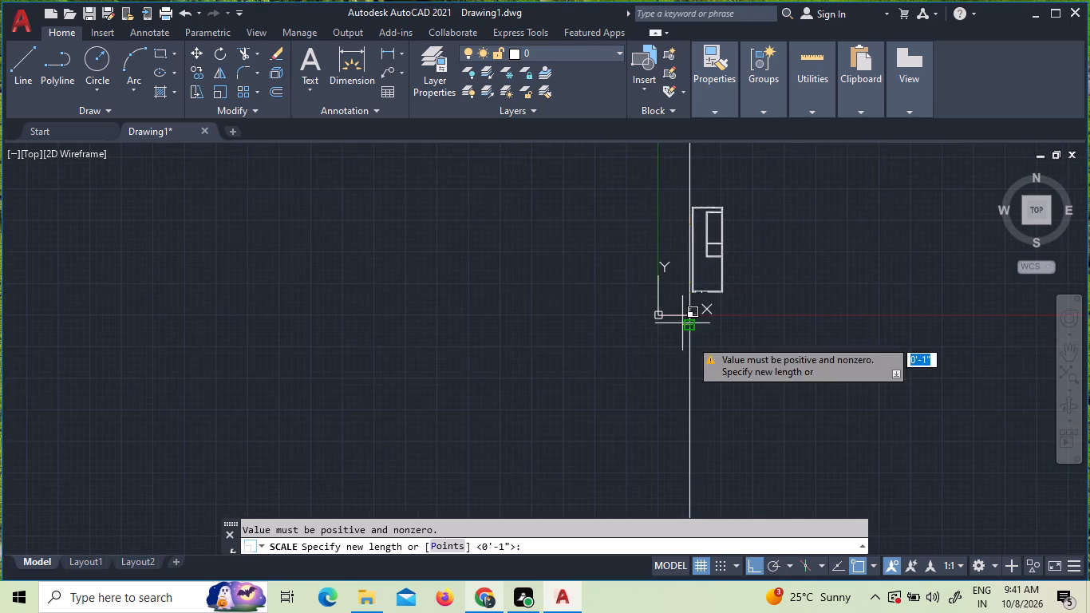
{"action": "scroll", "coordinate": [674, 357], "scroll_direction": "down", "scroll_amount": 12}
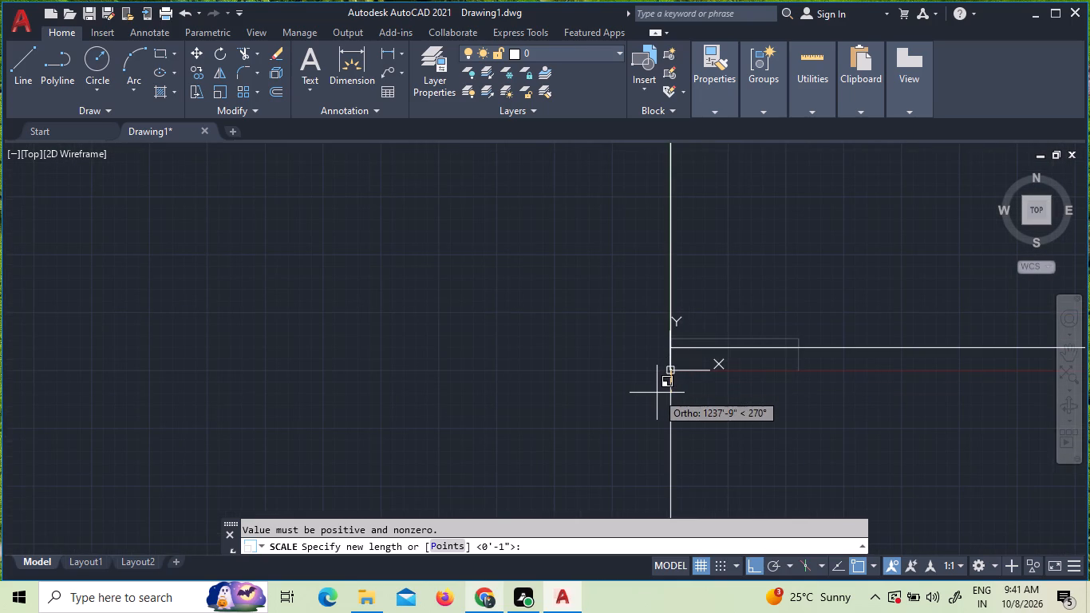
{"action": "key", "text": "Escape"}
Scale the door block down freehand from its upper left corner to about 256' wide.
{"action": "scroll", "coordinate": [732, 343], "scroll_direction": "up", "scroll_amount": 5}
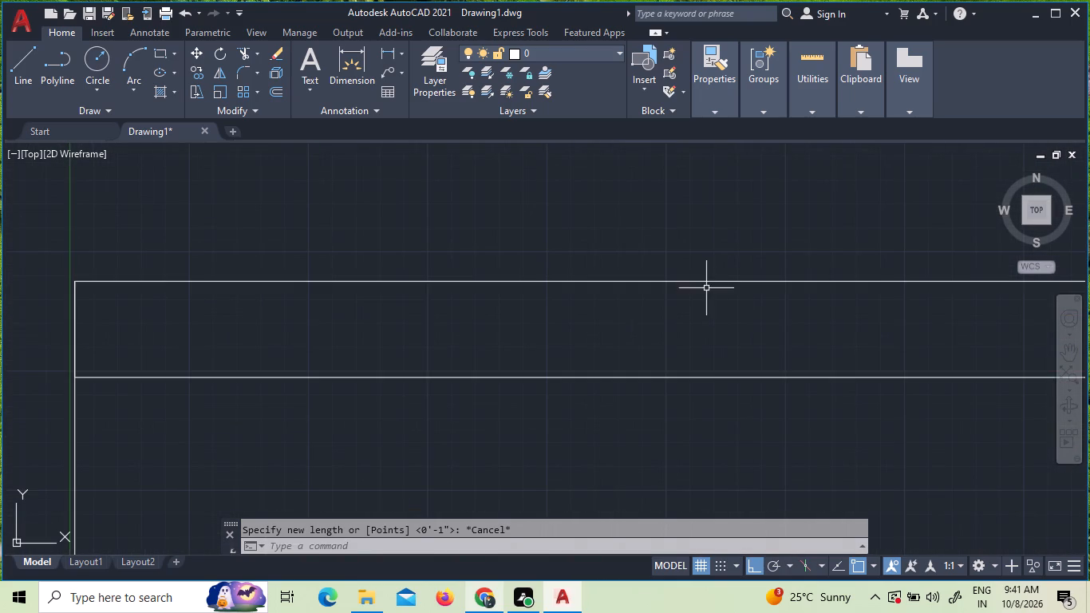
{"action": "left_click", "coordinate": [697, 282]}
{"action": "right_click", "coordinate": [697, 283]}
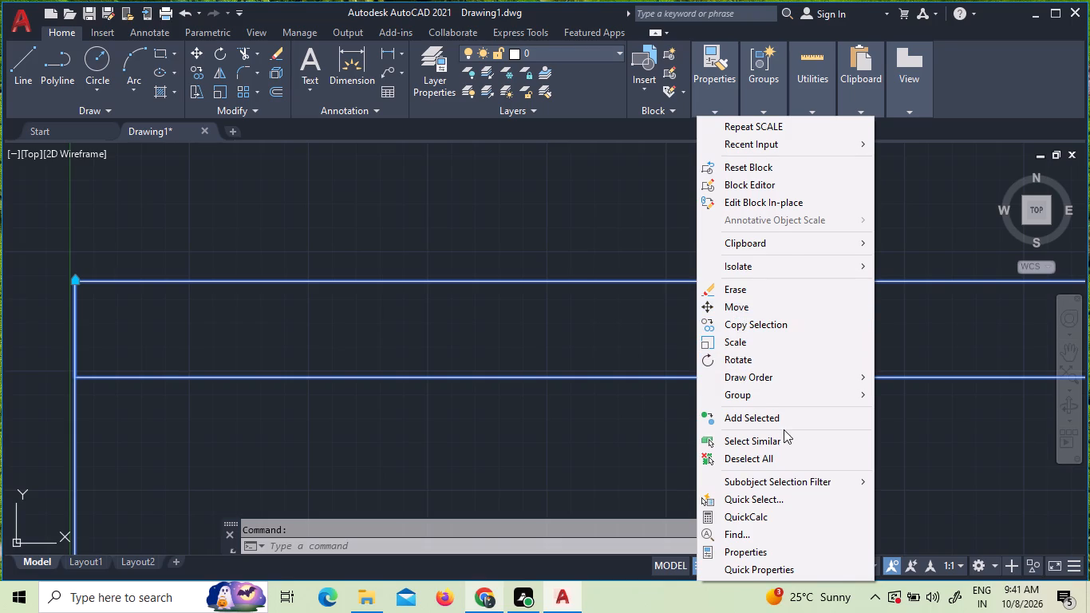
{"action": "left_click", "coordinate": [748, 346]}
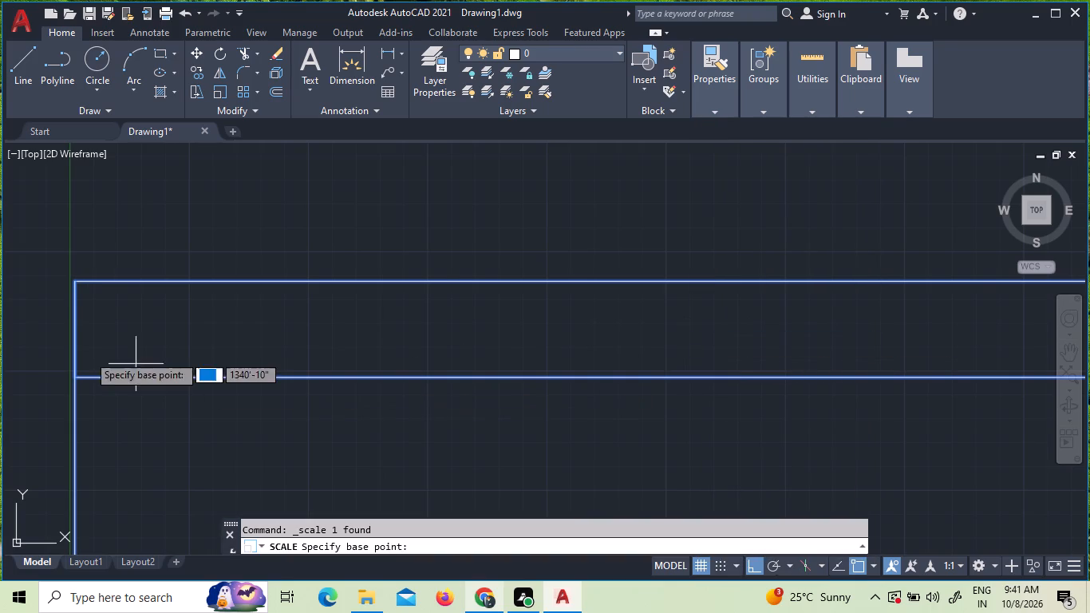
{"action": "left_click", "coordinate": [74, 277]}
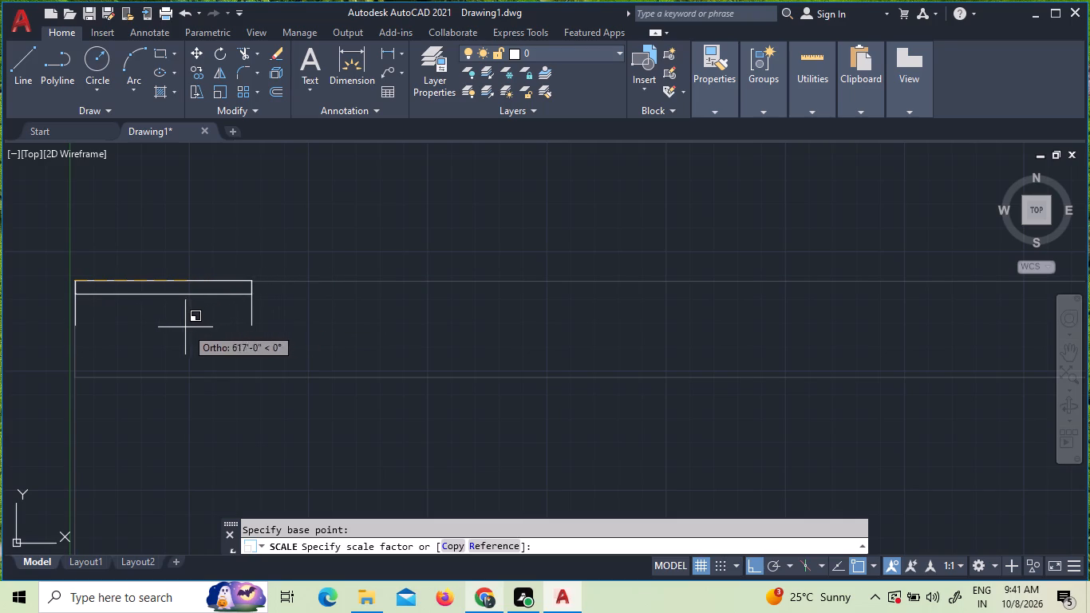
{"action": "left_click", "coordinate": [104, 291]}
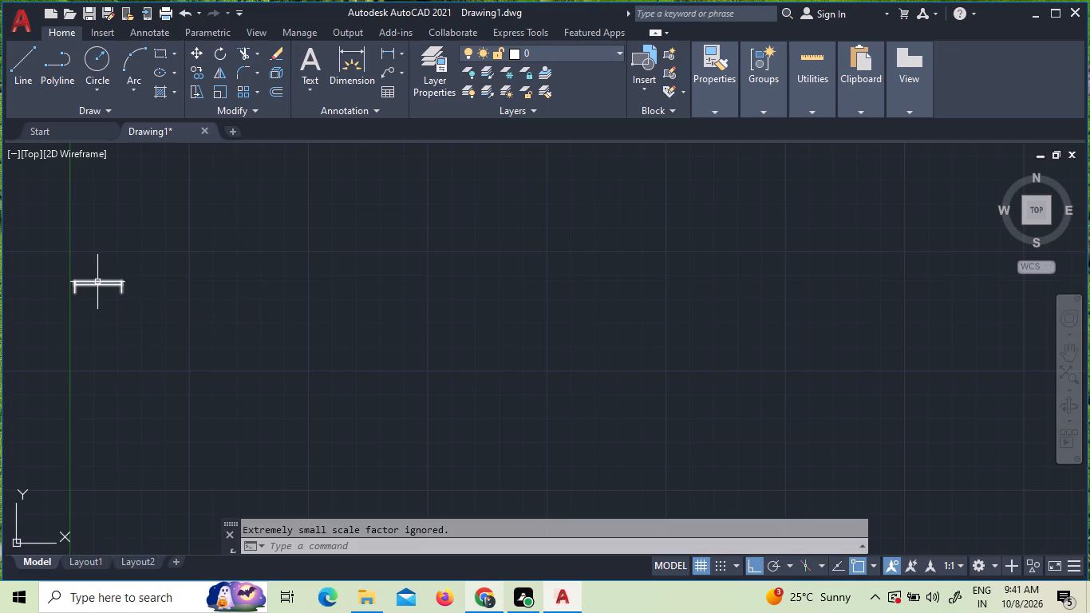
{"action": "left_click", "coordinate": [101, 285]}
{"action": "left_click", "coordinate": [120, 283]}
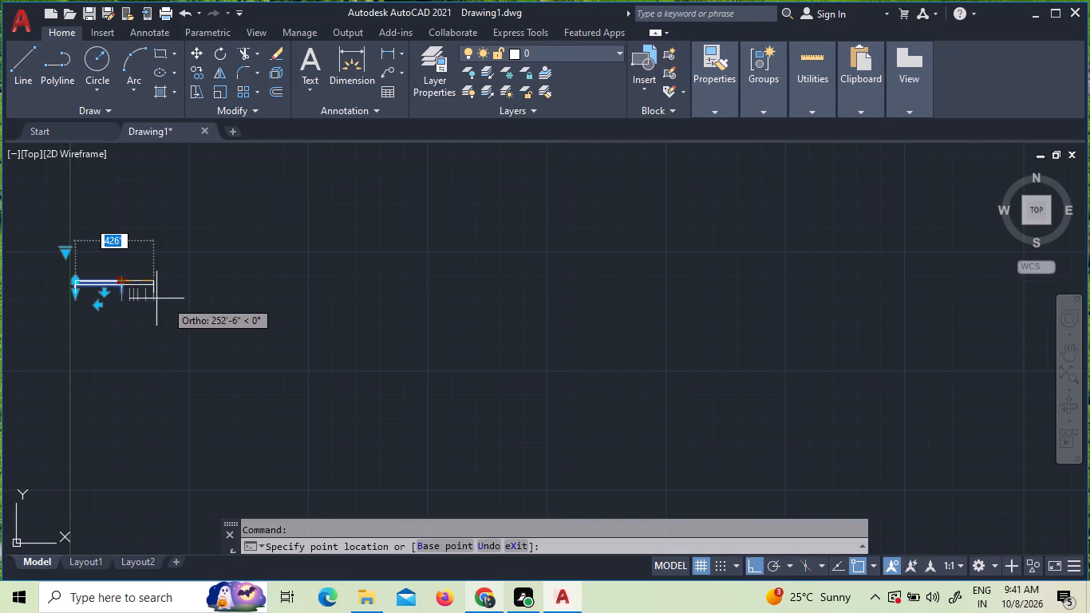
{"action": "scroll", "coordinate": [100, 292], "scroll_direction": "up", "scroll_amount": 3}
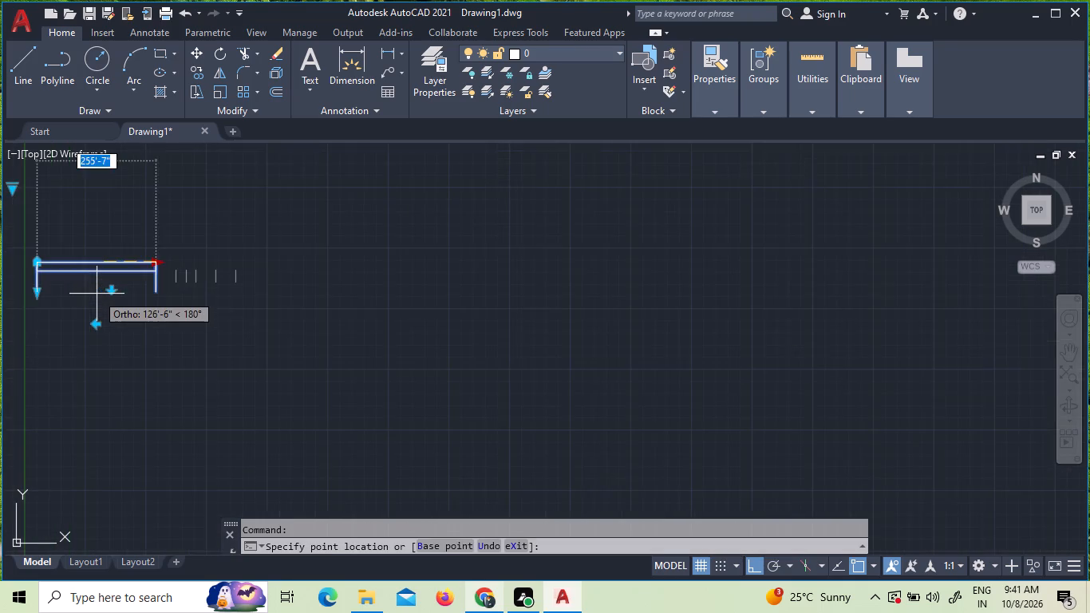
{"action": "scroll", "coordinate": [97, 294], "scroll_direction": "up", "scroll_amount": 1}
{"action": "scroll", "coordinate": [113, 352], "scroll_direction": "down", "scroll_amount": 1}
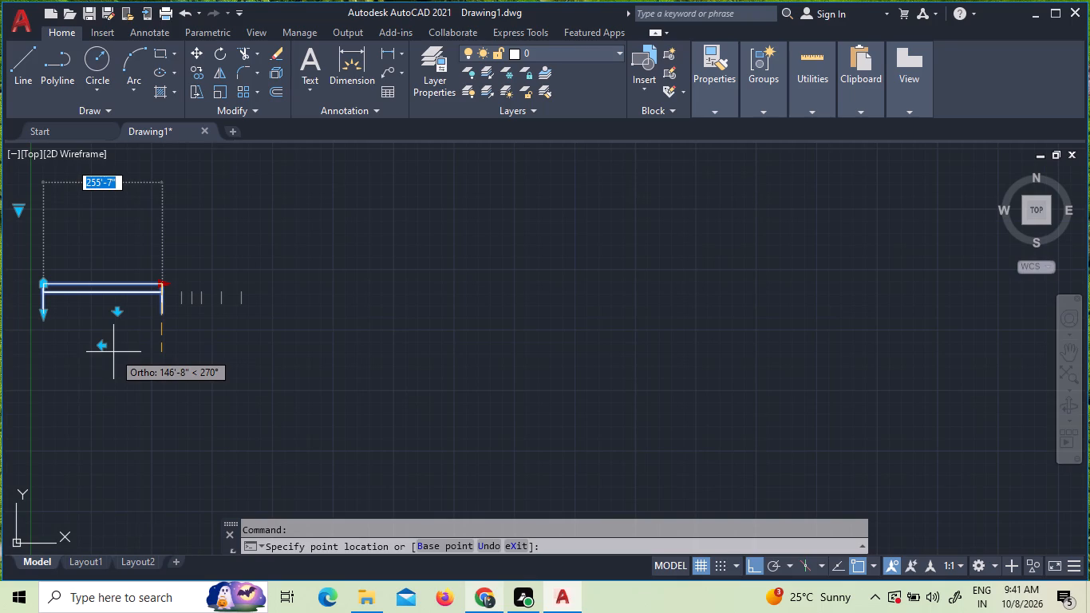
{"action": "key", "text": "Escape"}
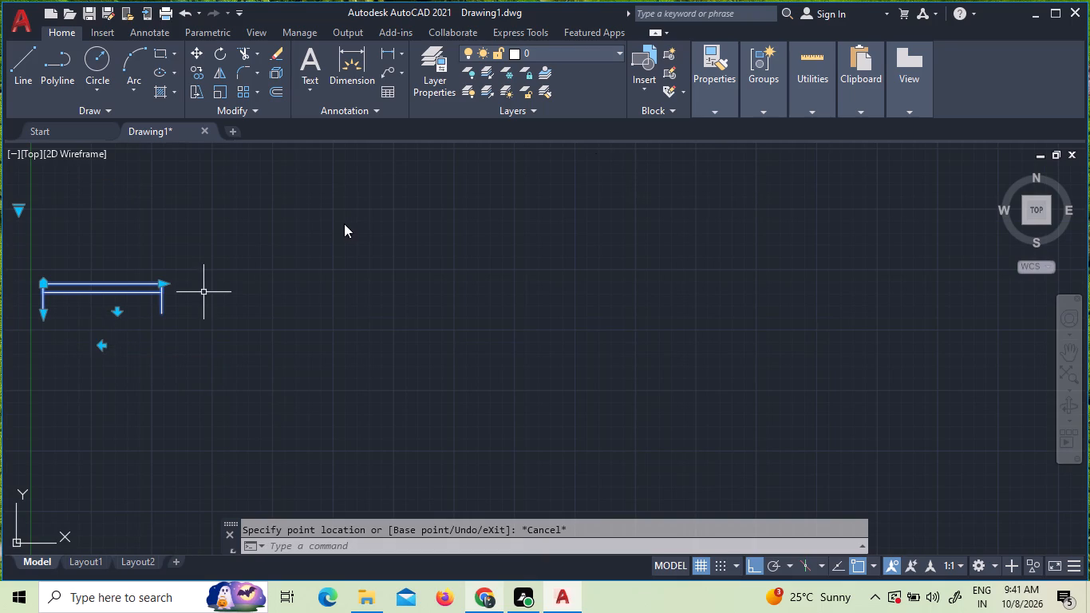
Measure the scaled-down door block's width and depth with the Quick measure tool.
{"action": "left_click", "coordinate": [800, 98]}
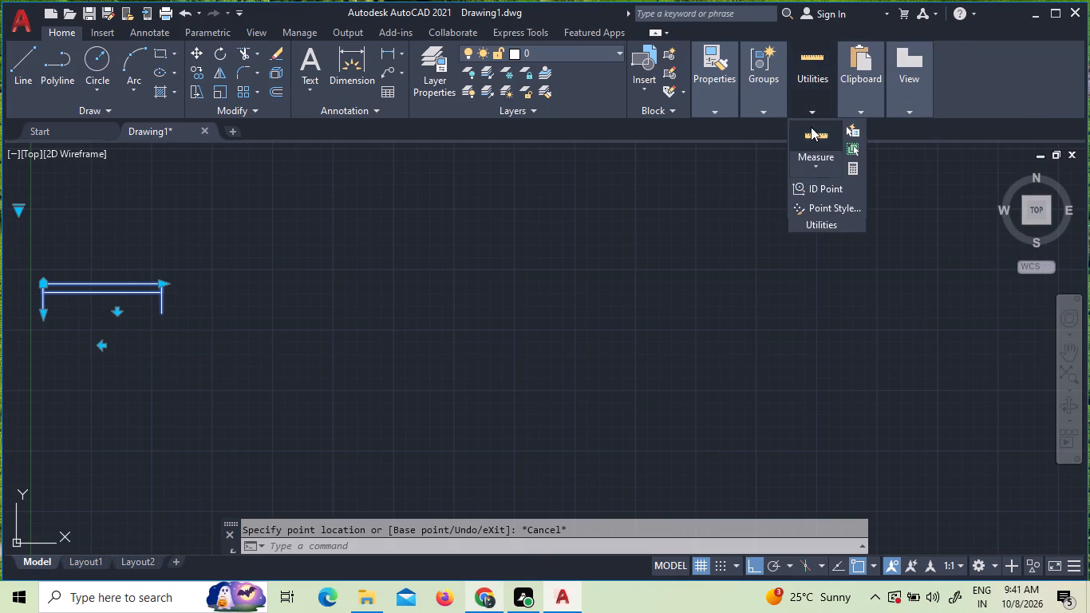
{"action": "left_click", "coordinate": [812, 131]}
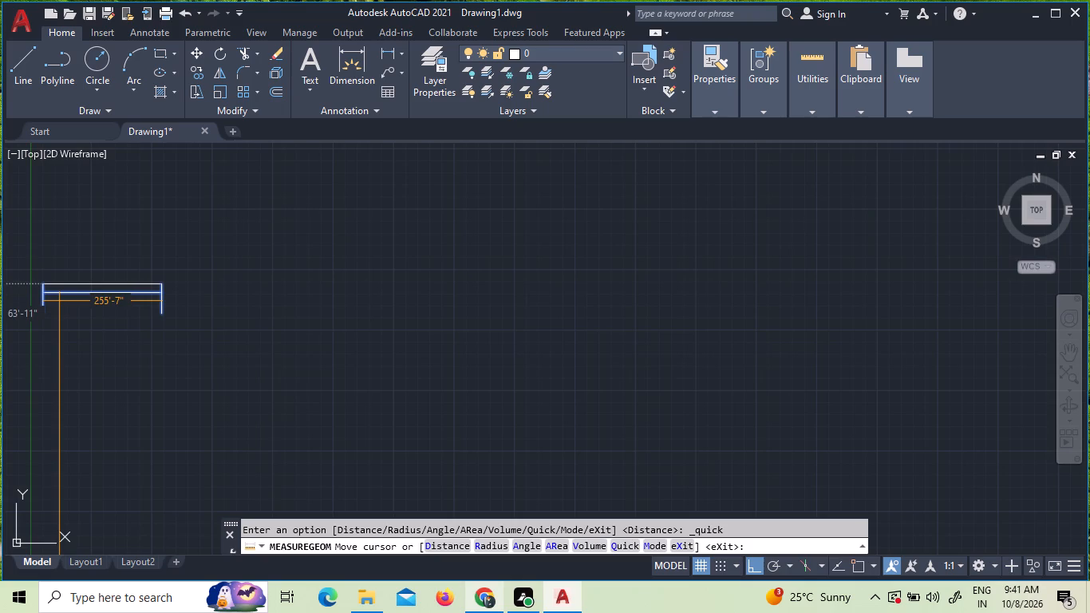
{"action": "key", "text": "Escape"}
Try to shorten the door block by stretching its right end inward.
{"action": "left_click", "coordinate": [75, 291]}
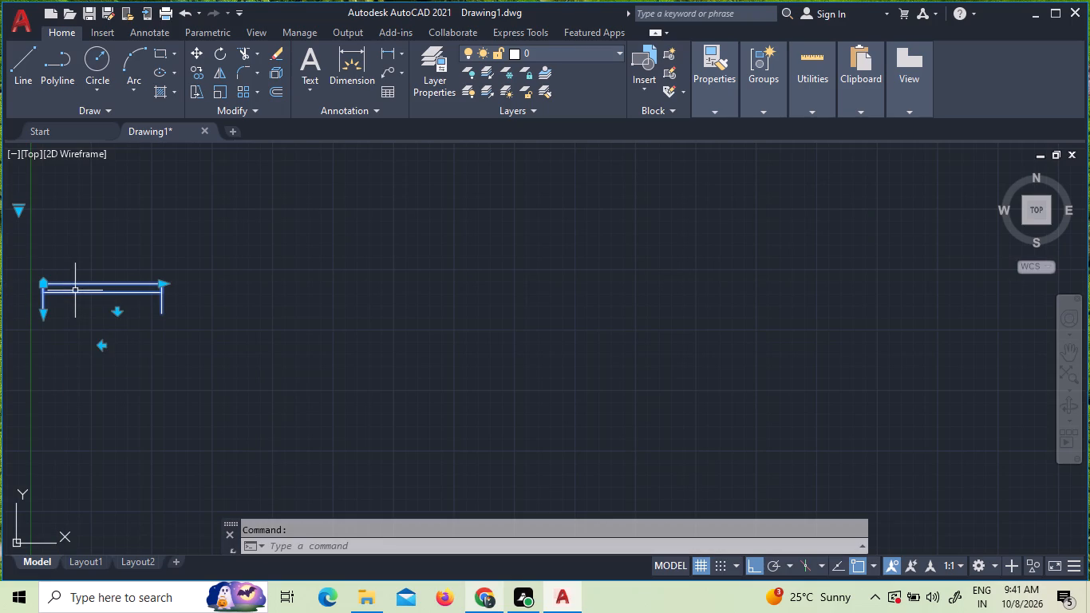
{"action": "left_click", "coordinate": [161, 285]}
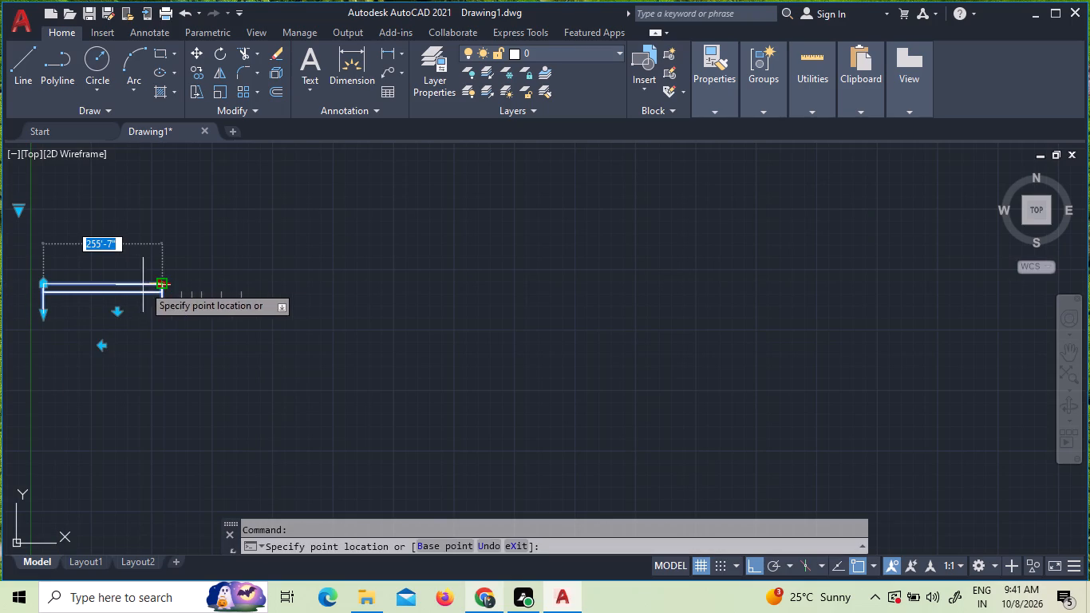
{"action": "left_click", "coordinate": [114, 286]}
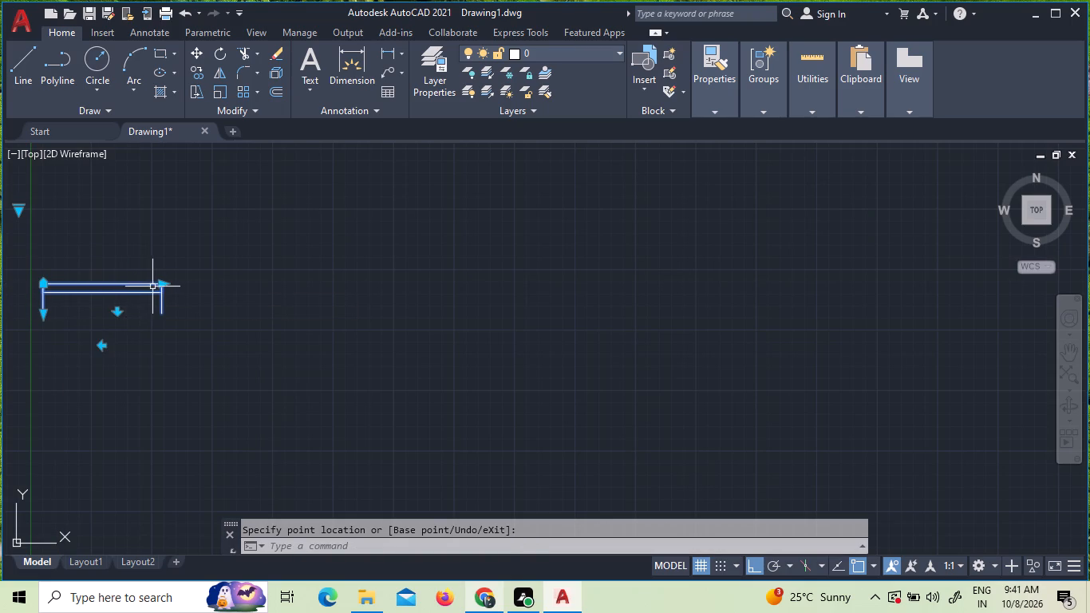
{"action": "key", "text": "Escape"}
Delete the oversized closed door block.
{"action": "left_click", "coordinate": [178, 310]}
{"action": "left_click", "coordinate": [64, 271]}
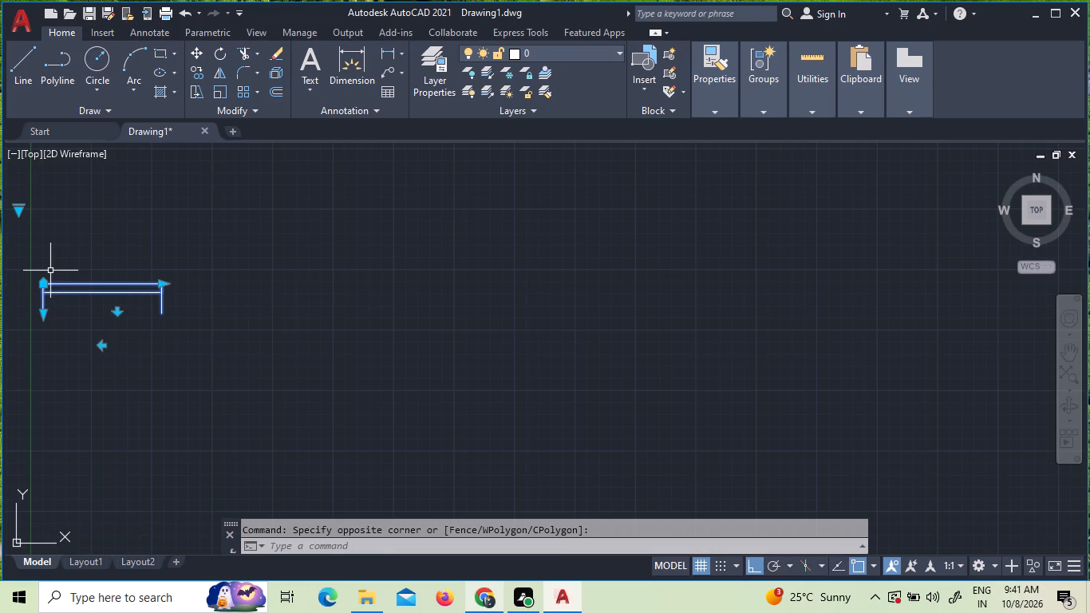
{"action": "key", "text": "Delete"}
Insert a Door - Imperial block from the architectural tool palette in the empty space beside the plan's lower room, closing the palette when done.
{"action": "scroll", "coordinate": [115, 293], "scroll_direction": "down", "scroll_amount": 8}
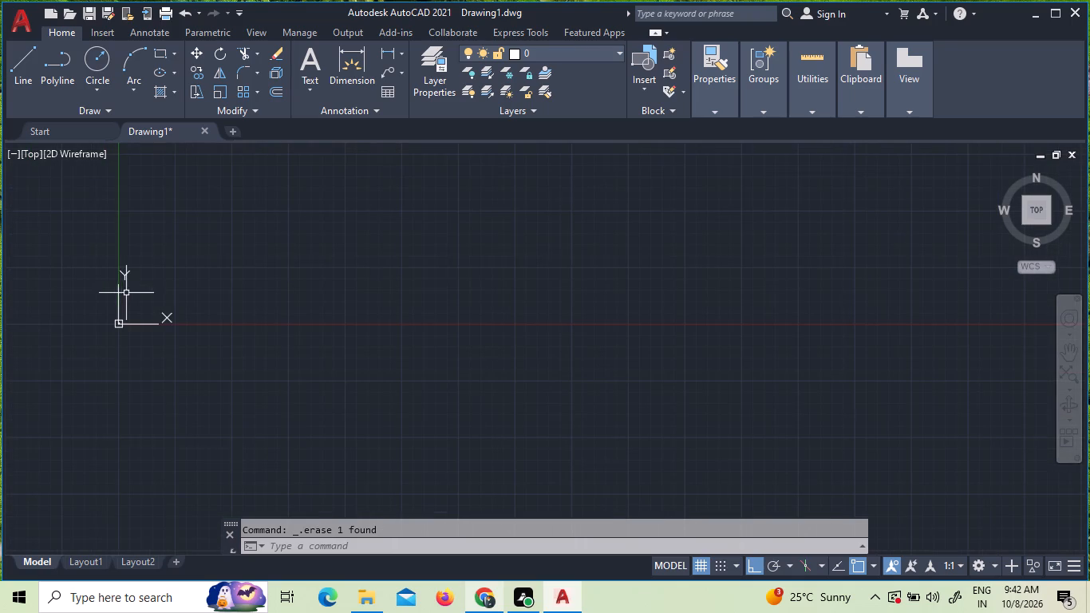
{"action": "scroll", "coordinate": [121, 346], "scroll_direction": "up", "scroll_amount": 4}
{"action": "scroll", "coordinate": [101, 231], "scroll_direction": "up", "scroll_amount": 4}
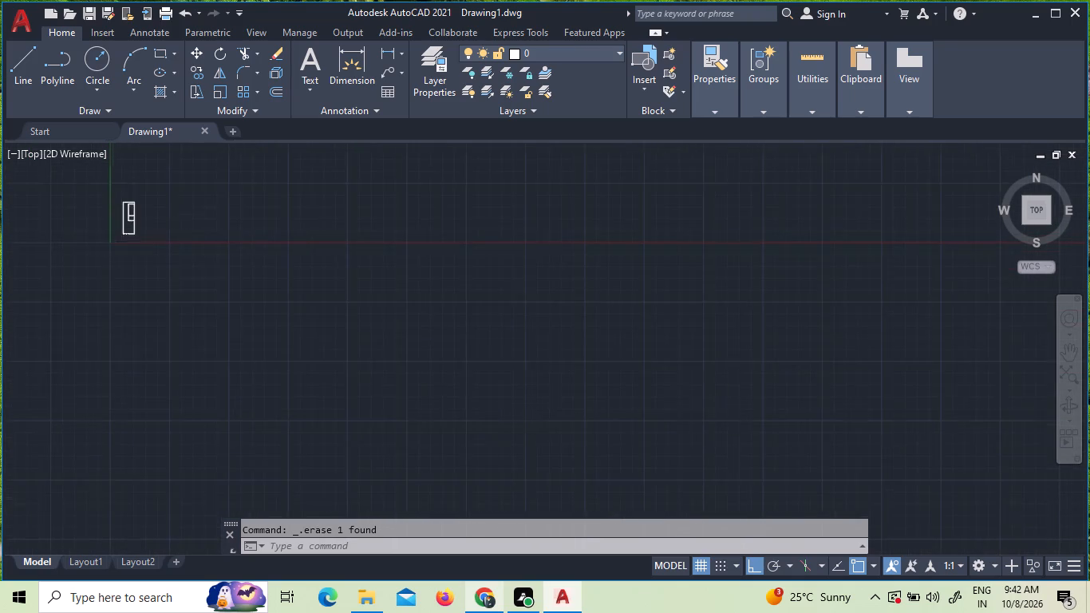
{"action": "scroll", "coordinate": [124, 199], "scroll_direction": "up", "scroll_amount": 3}
{"action": "scroll", "coordinate": [178, 272], "scroll_direction": "up", "scroll_amount": 2}
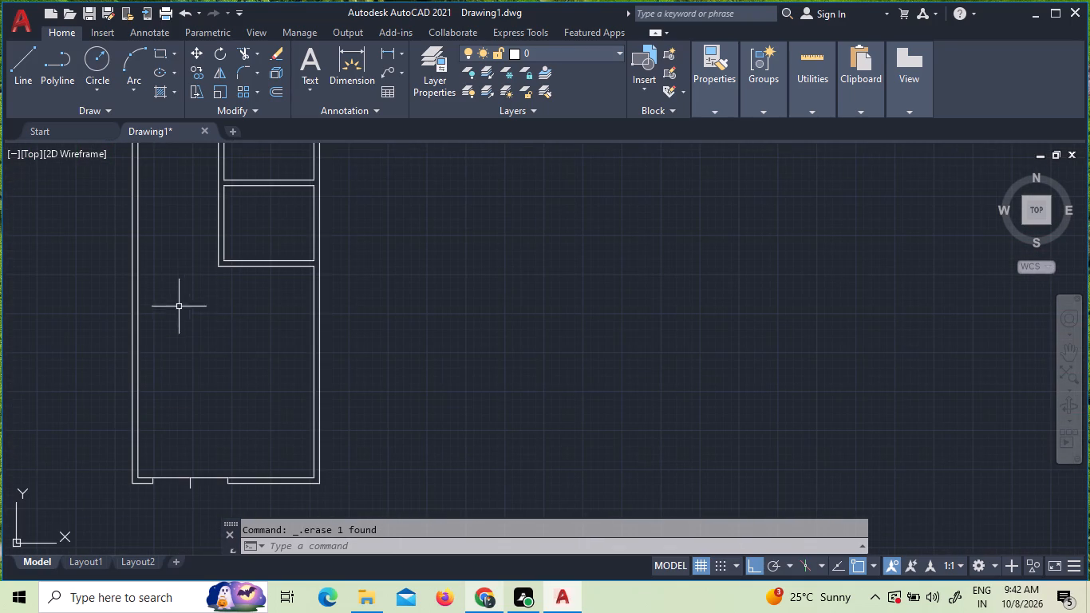
{"action": "scroll", "coordinate": [145, 475], "scroll_direction": "up", "scroll_amount": 1}
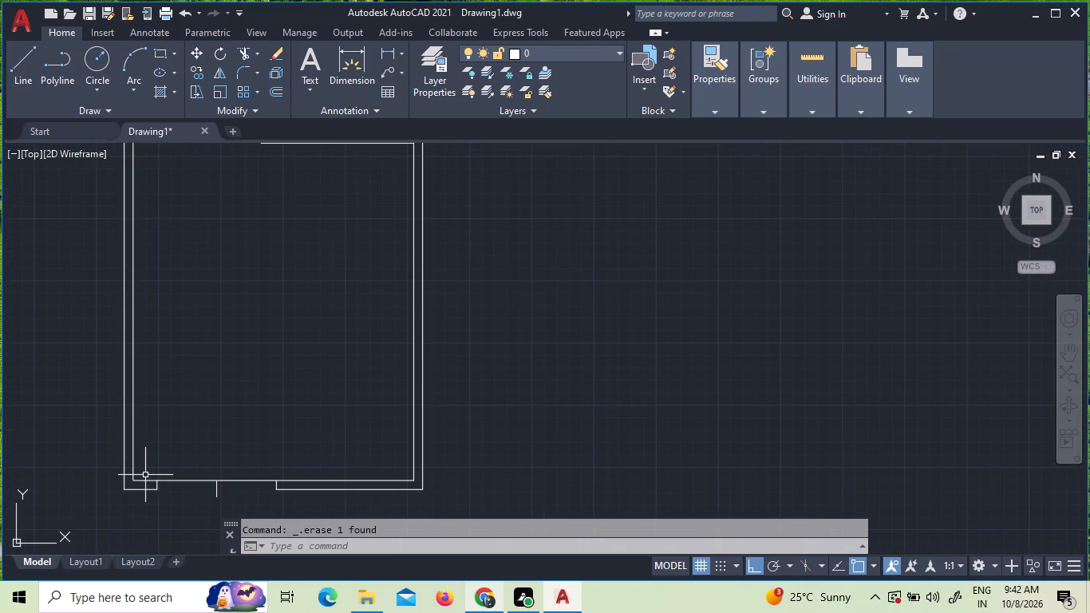
{"action": "key", "text": "t"}
{"action": "key", "text": "p"}
{"action": "key", "text": "Return"}
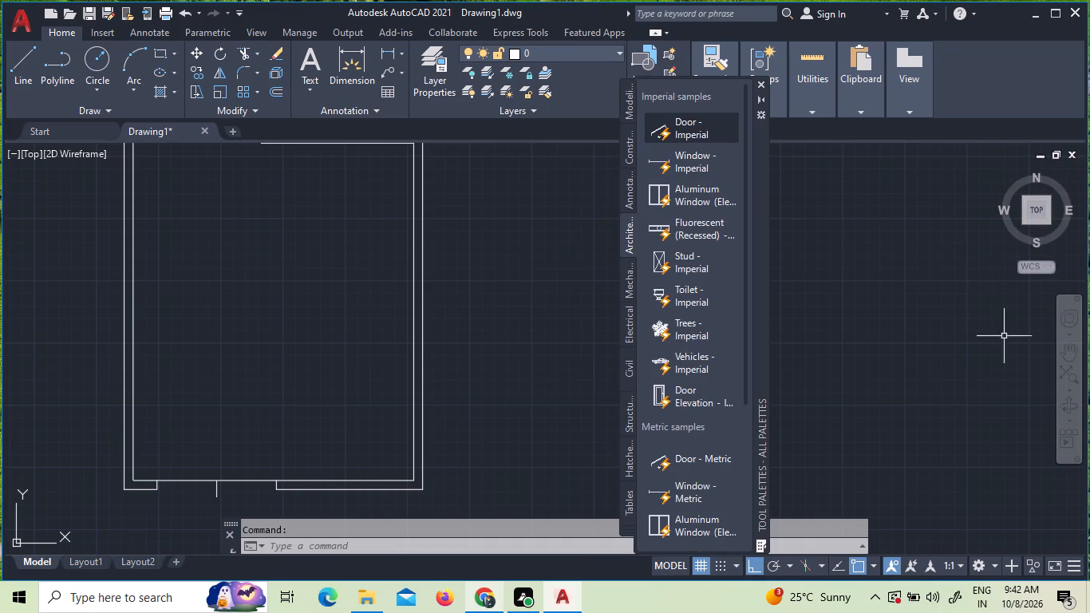
{"action": "left_click_drag", "start_coordinate": [694, 121], "coordinate": [546, 341]}
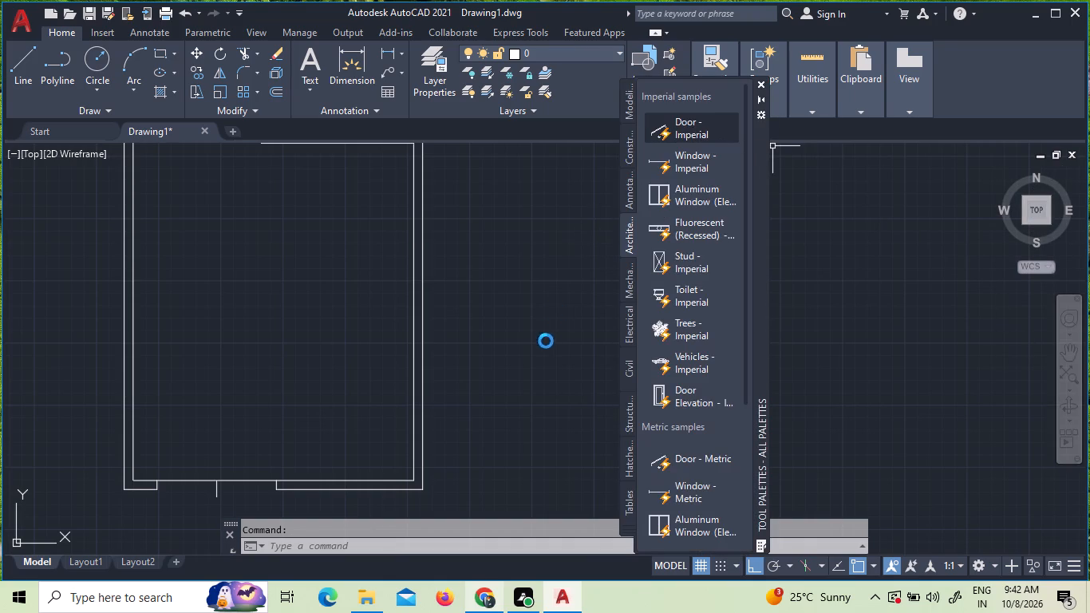
{"action": "left_click_drag", "start_coordinate": [546, 341], "coordinate": [484, 377]}
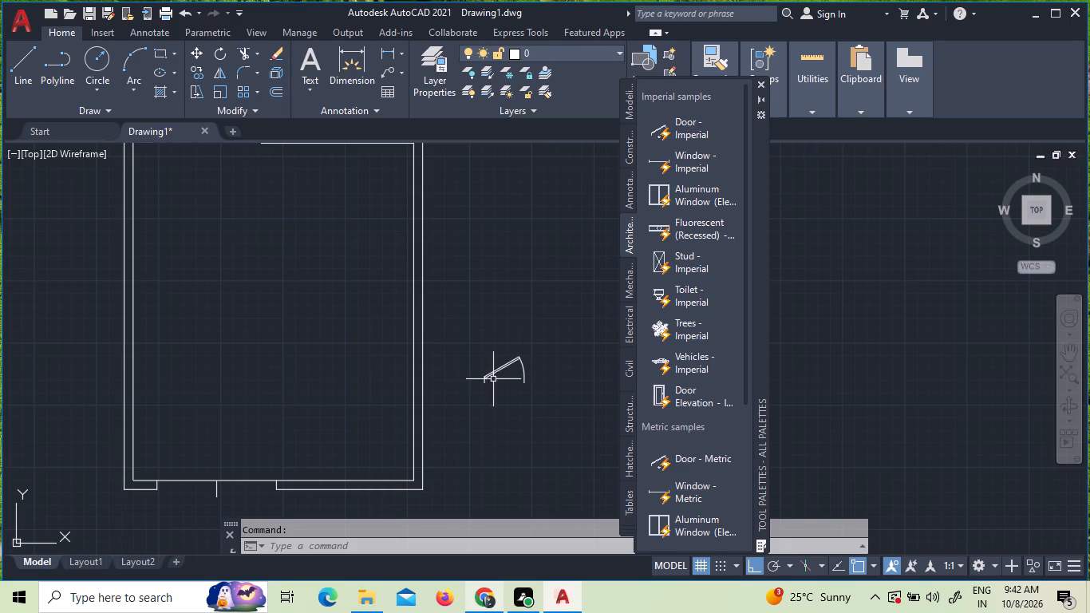
{"action": "left_click", "coordinate": [760, 82]}
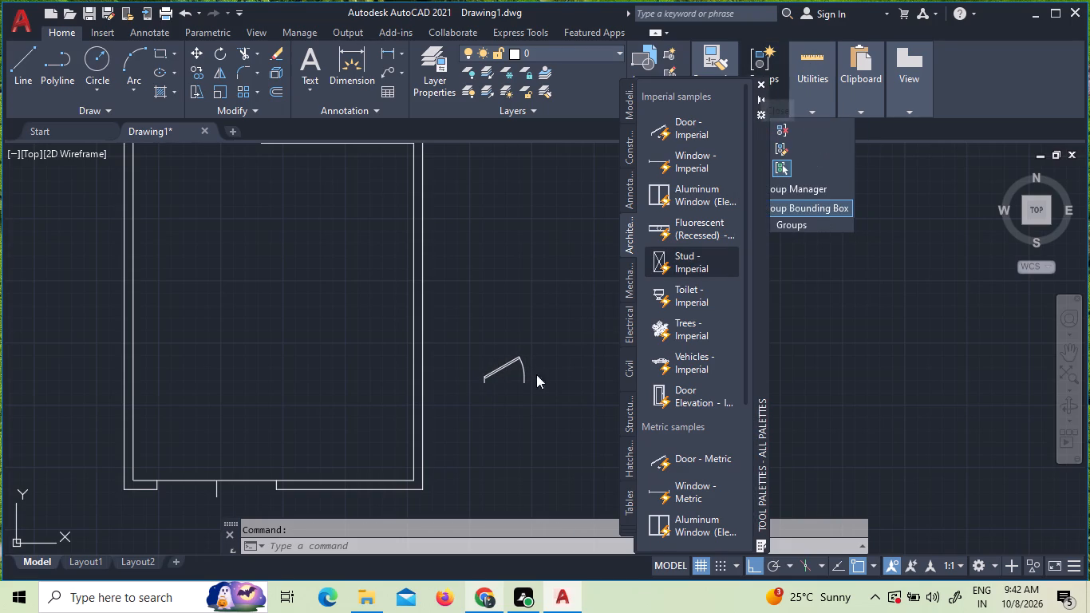
Scale the new door block up freehand from the lower end of its left jamb to about 4' wide.
{"action": "left_click", "coordinate": [507, 370]}
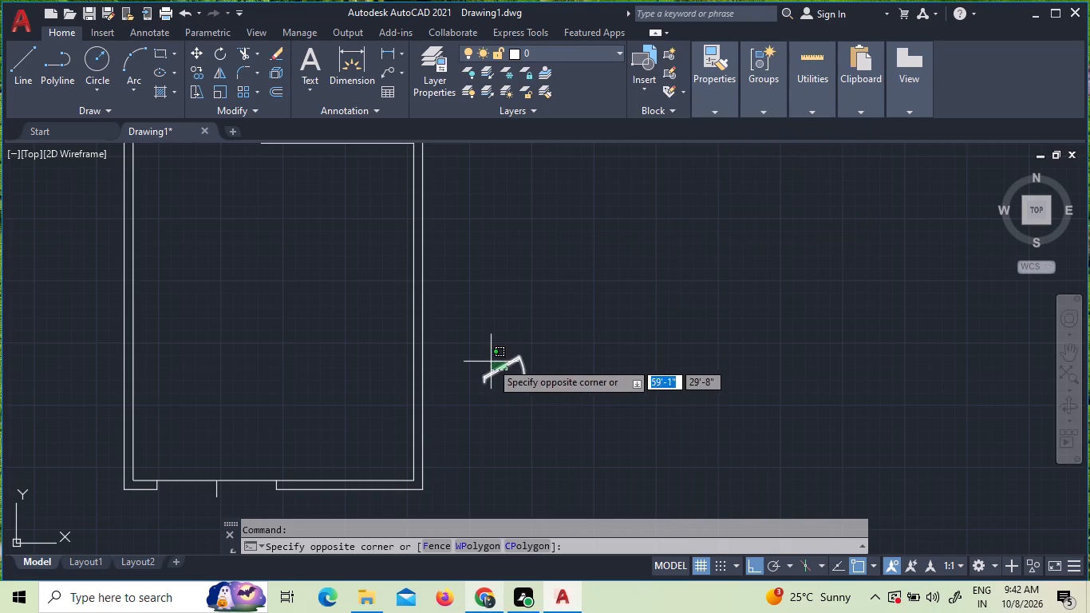
{"action": "left_click", "coordinate": [491, 362]}
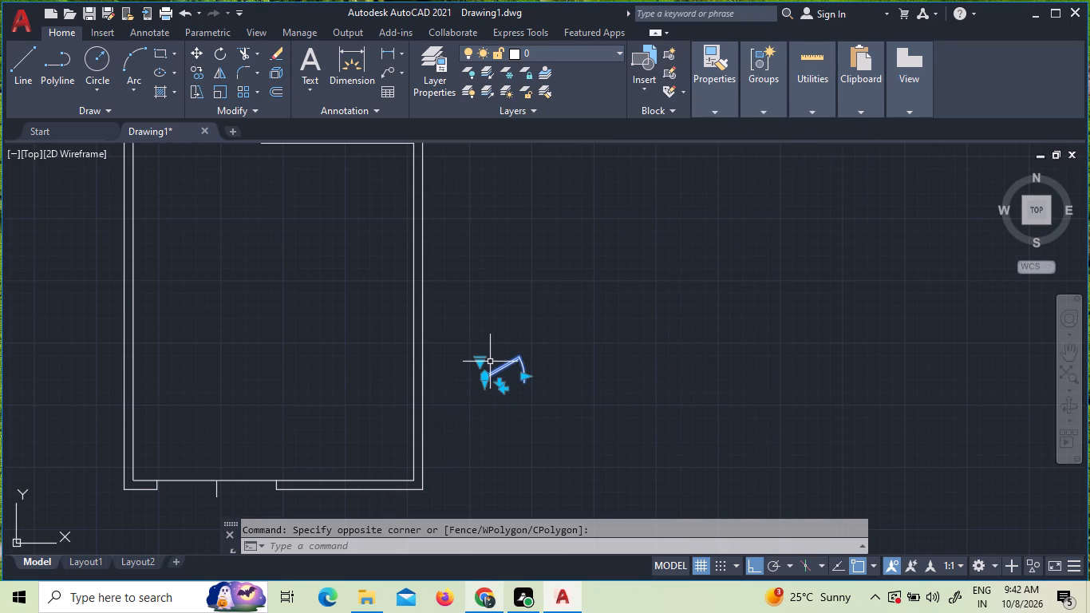
{"action": "scroll", "coordinate": [542, 461], "scroll_direction": "up", "scroll_amount": 3}
{"action": "scroll", "coordinate": [459, 346], "scroll_direction": "down", "scroll_amount": 2}
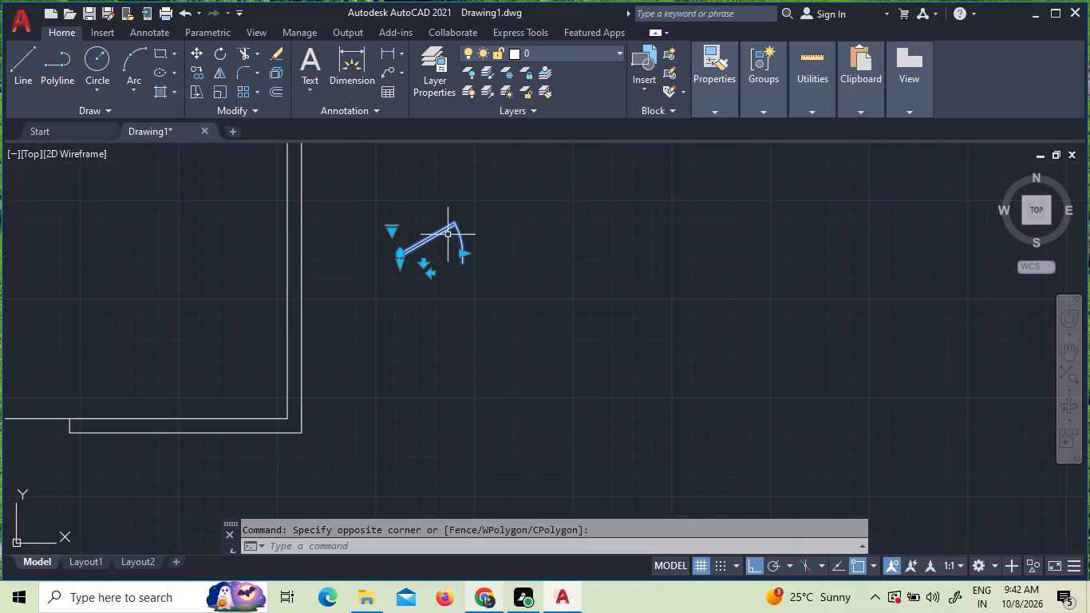
{"action": "scroll", "coordinate": [435, 201], "scroll_direction": "up", "scroll_amount": 2}
{"action": "left_click", "coordinate": [504, 333]}
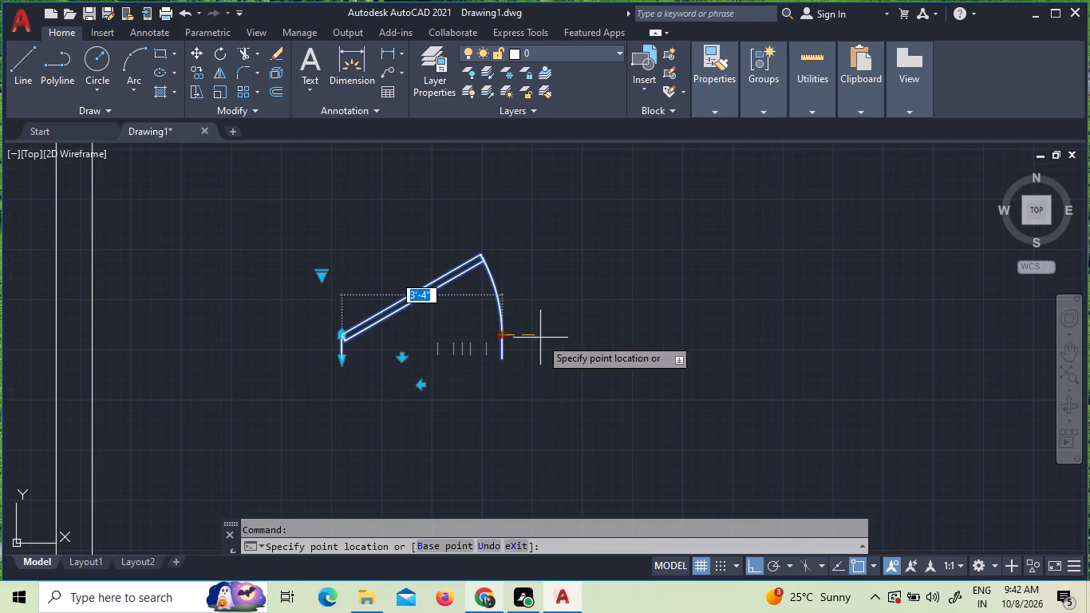
{"action": "key", "text": "Escape"}
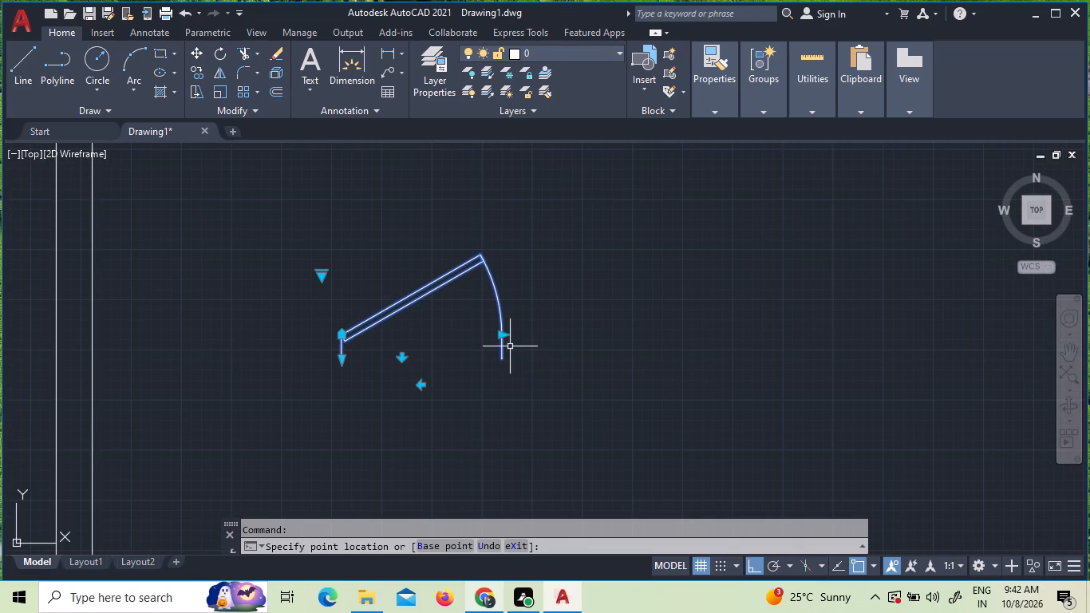
{"action": "key", "text": "s"}
{"action": "key", "text": "c"}
{"action": "key", "text": "space"}
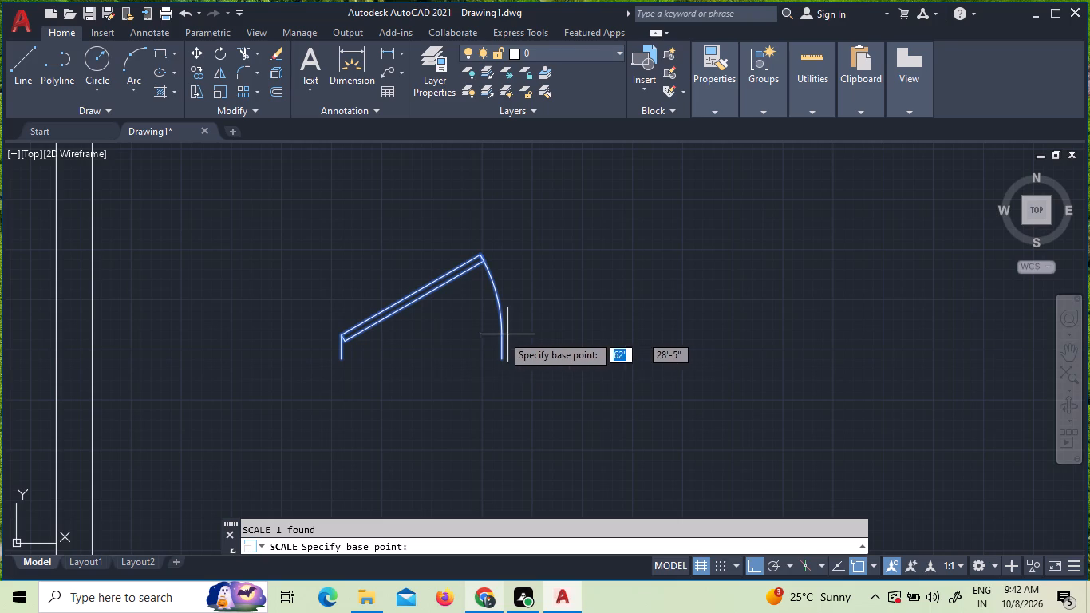
{"action": "left_click", "coordinate": [342, 354]}
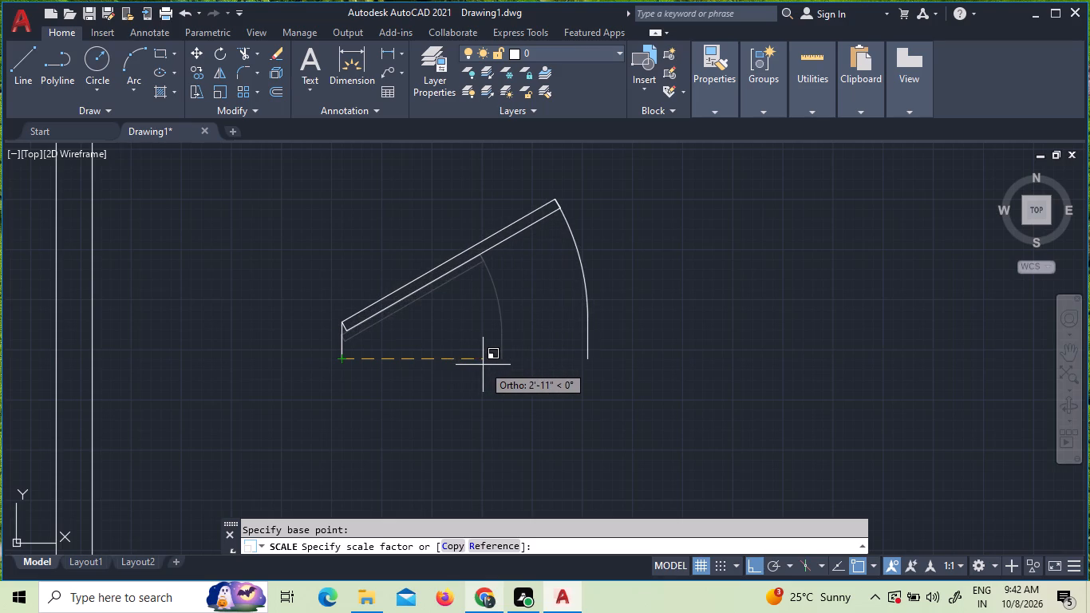
{"action": "left_click", "coordinate": [452, 362]}
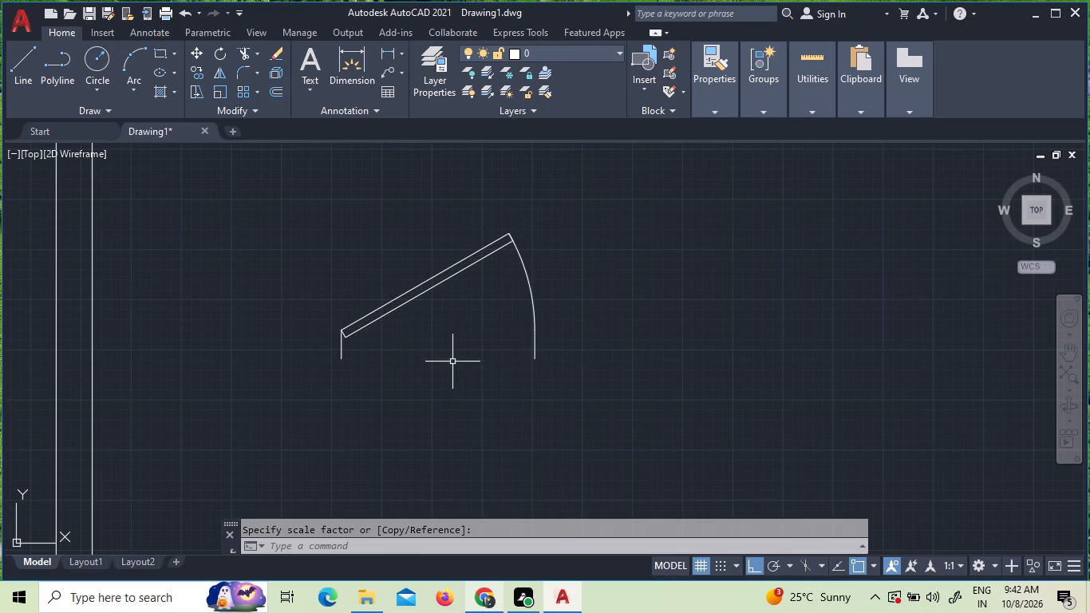
Measure the scaled door block with the Quick measure tool.
{"action": "left_click", "coordinate": [820, 91]}
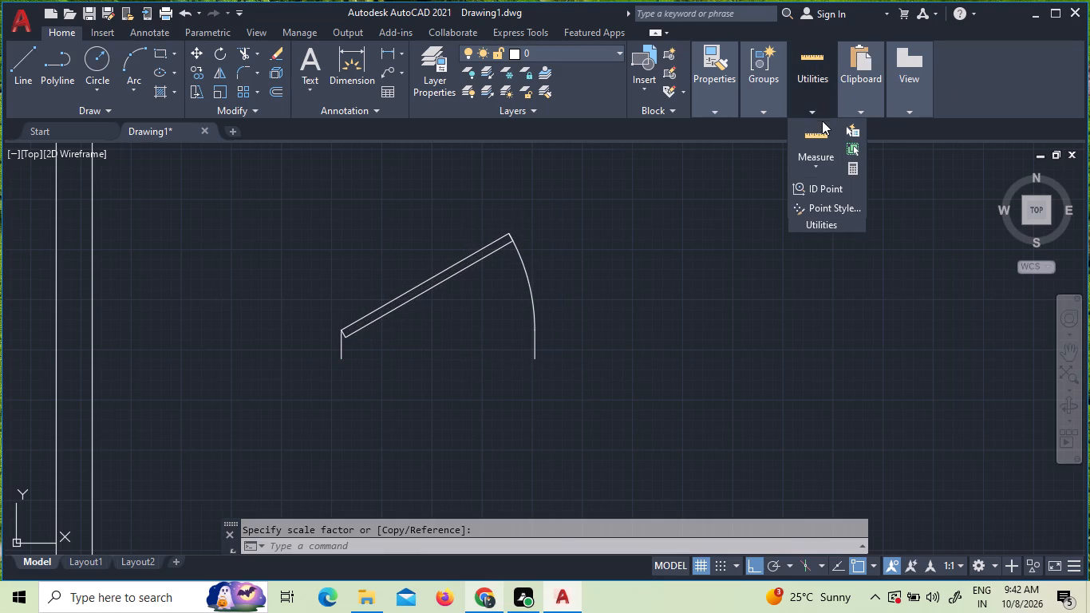
{"action": "left_click", "coordinate": [821, 129]}
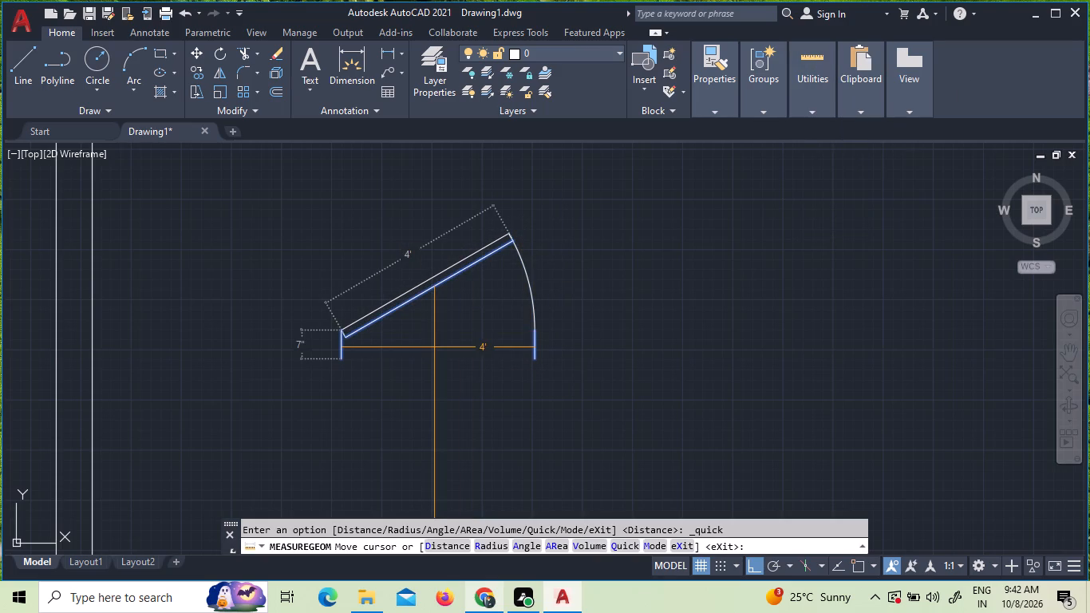
{"action": "key", "text": "Escape"}
Scale the door block up again freehand from the lower end of its left jamb to about 5' wide.
{"action": "left_click", "coordinate": [533, 318]}
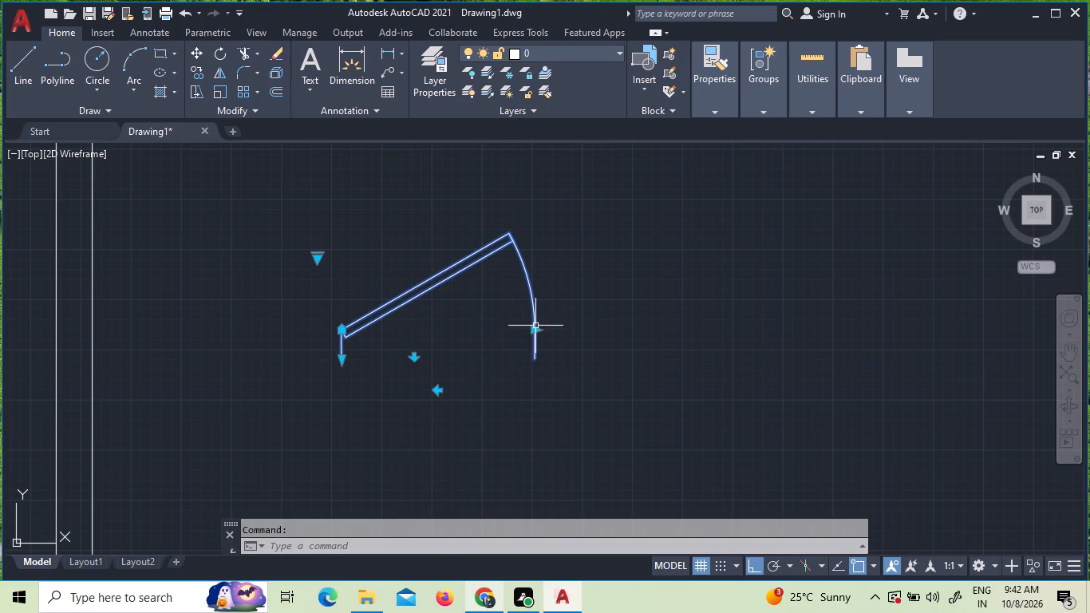
{"action": "left_click", "coordinate": [536, 326]}
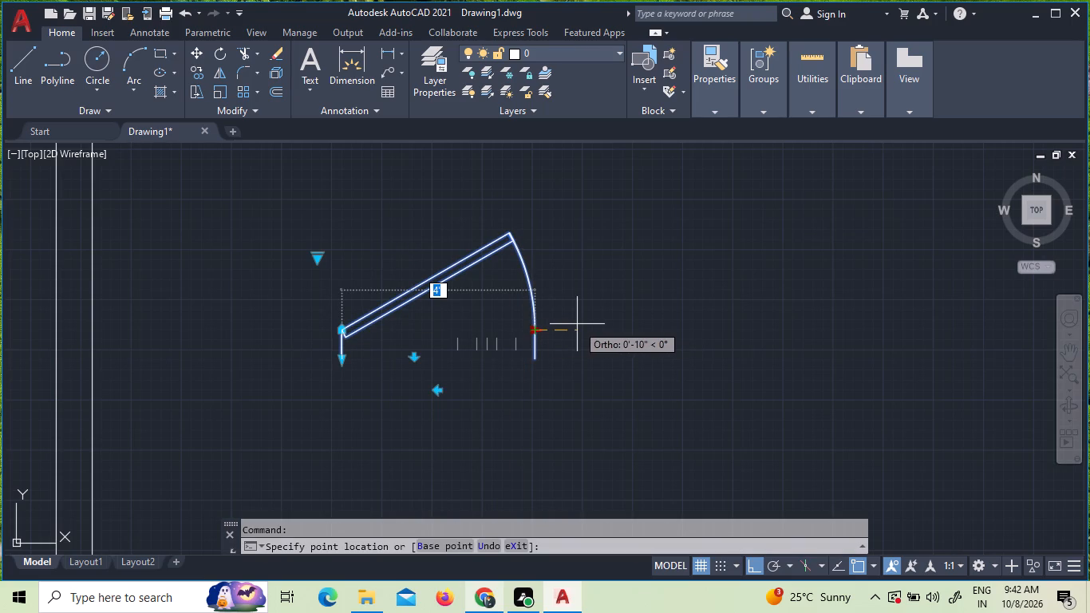
{"action": "key", "text": "Escape"}
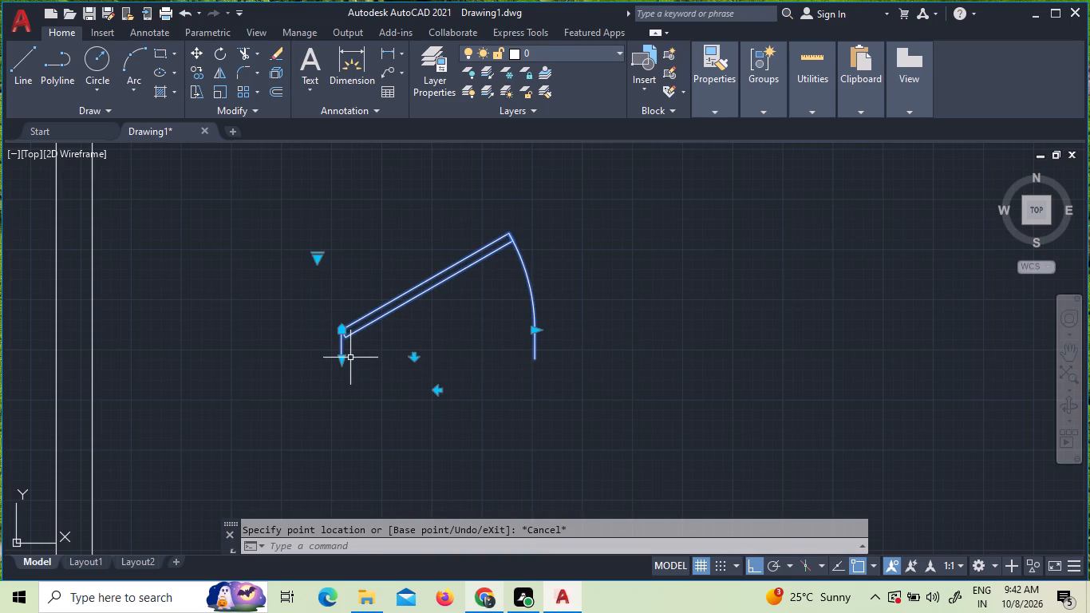
{"action": "key", "text": "s"}
{"action": "key", "text": "c"}
{"action": "key", "text": "space"}
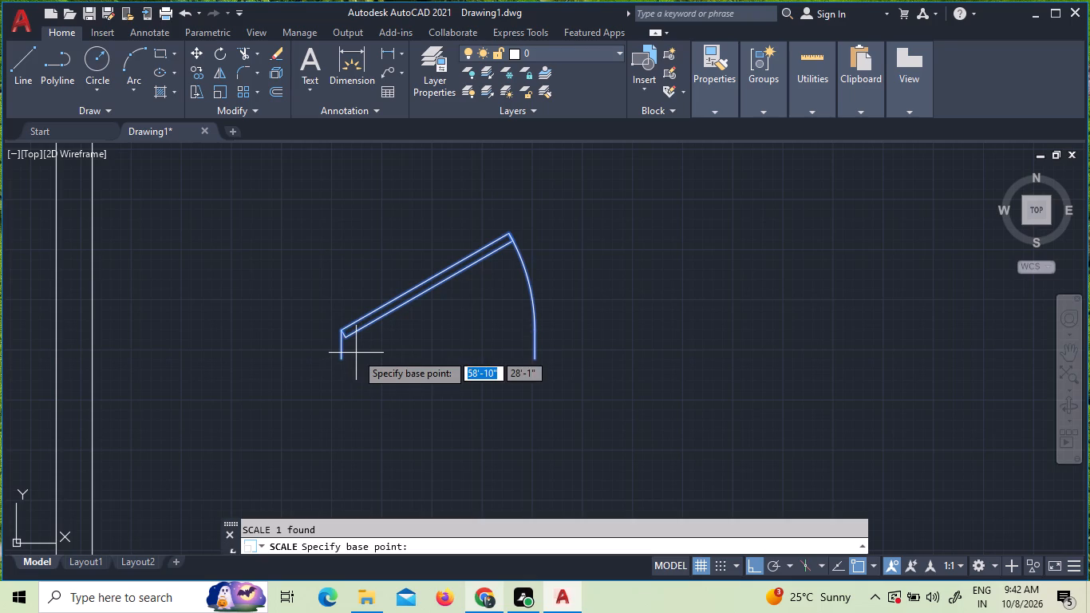
{"action": "left_click", "coordinate": [341, 359]}
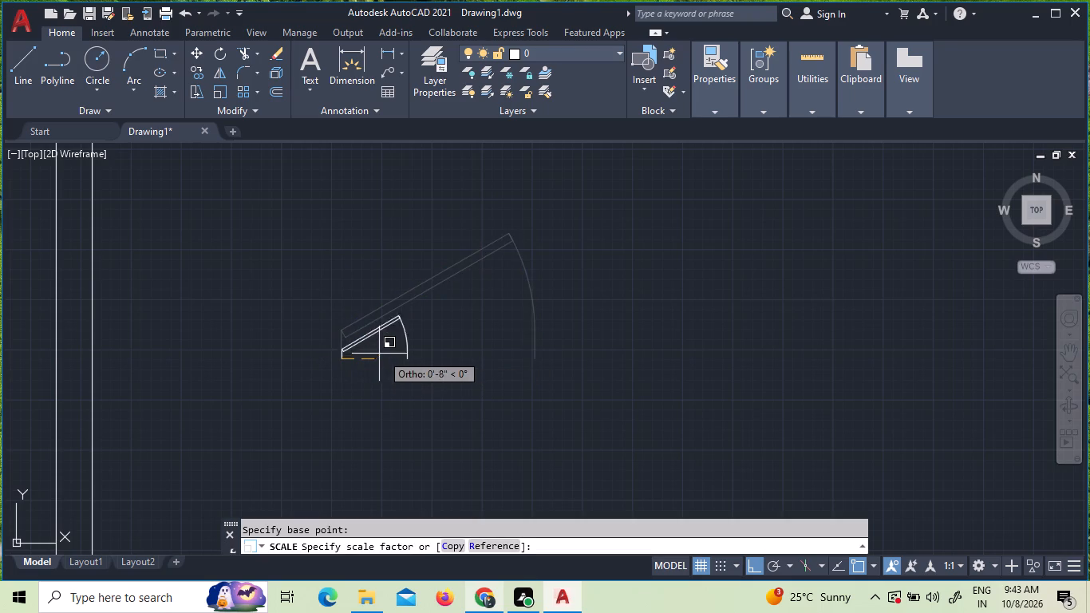
{"action": "left_click", "coordinate": [479, 376]}
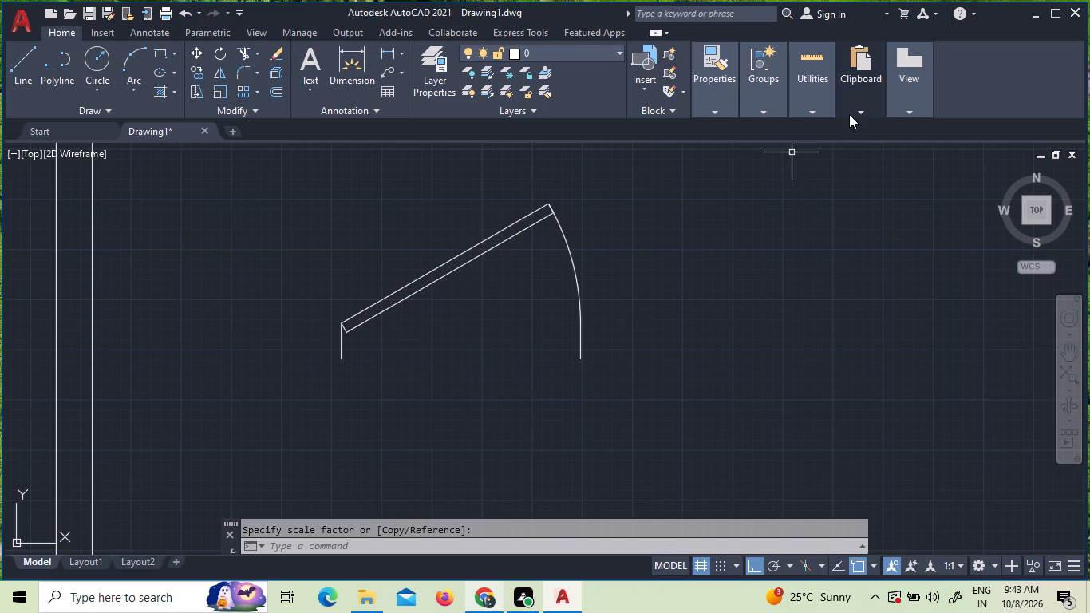
Measure the enlarged door block's width and jamb depth with the Quick measure tool.
{"action": "left_click", "coordinate": [822, 144]}
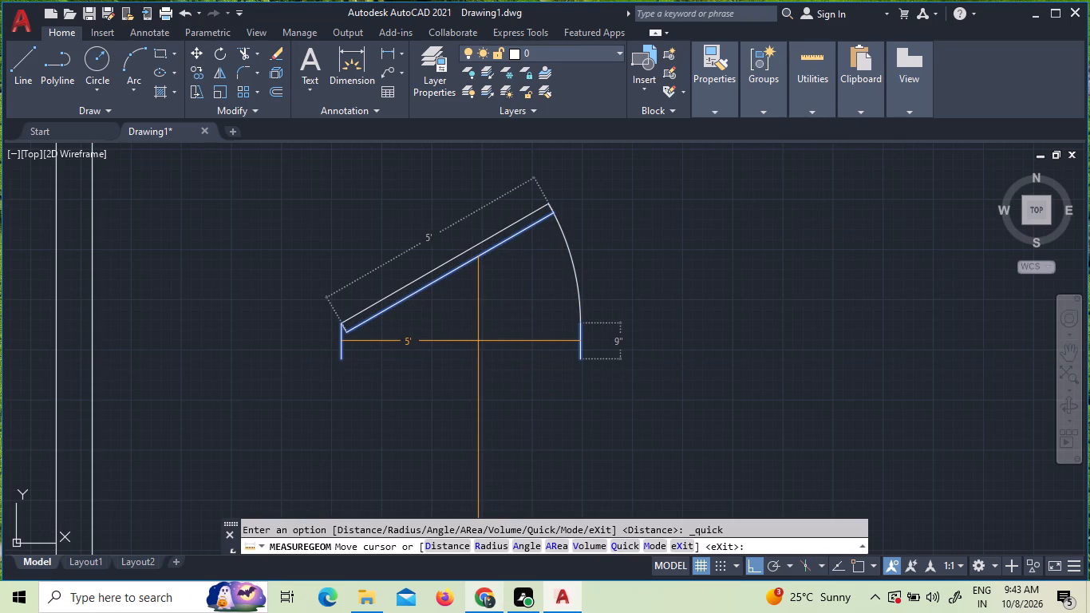
{"action": "key", "text": "Escape"}
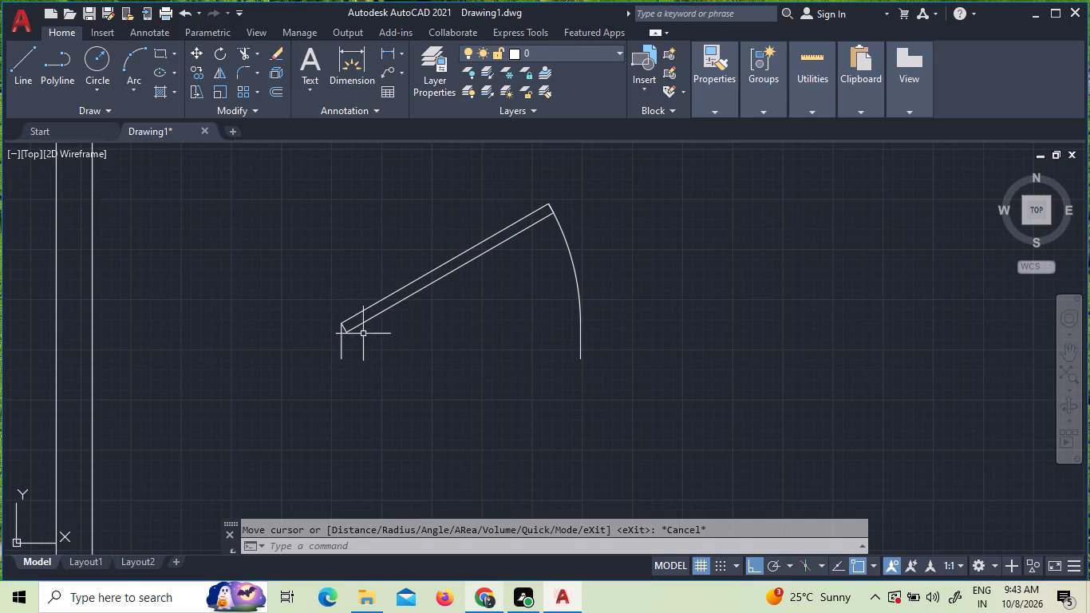
Set the door block's opening state to Closed and deselect it.
{"action": "left_click", "coordinate": [346, 330]}
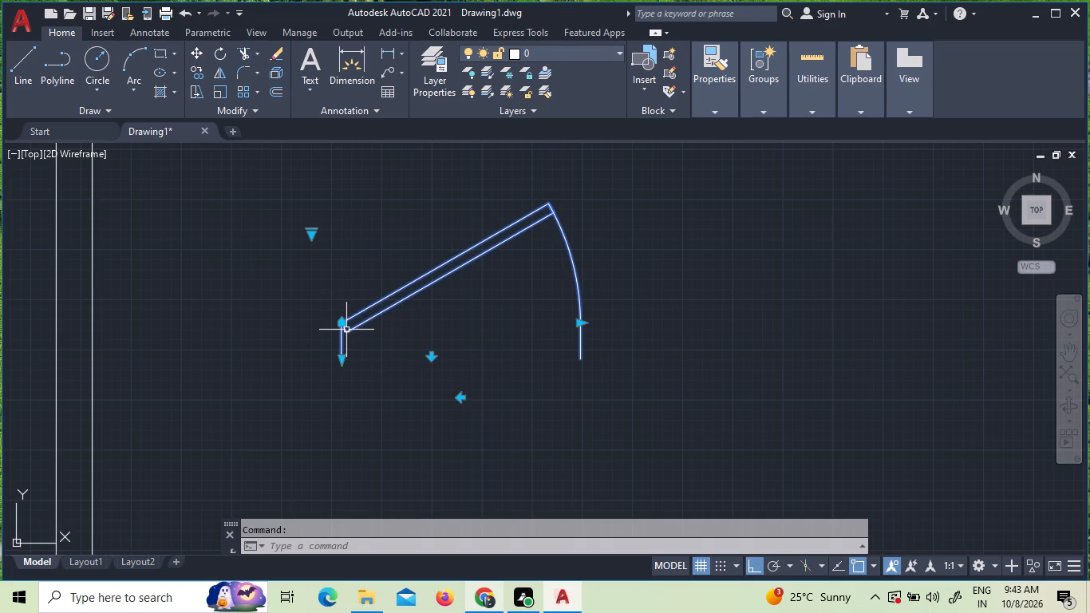
{"action": "left_click", "coordinate": [314, 237]}
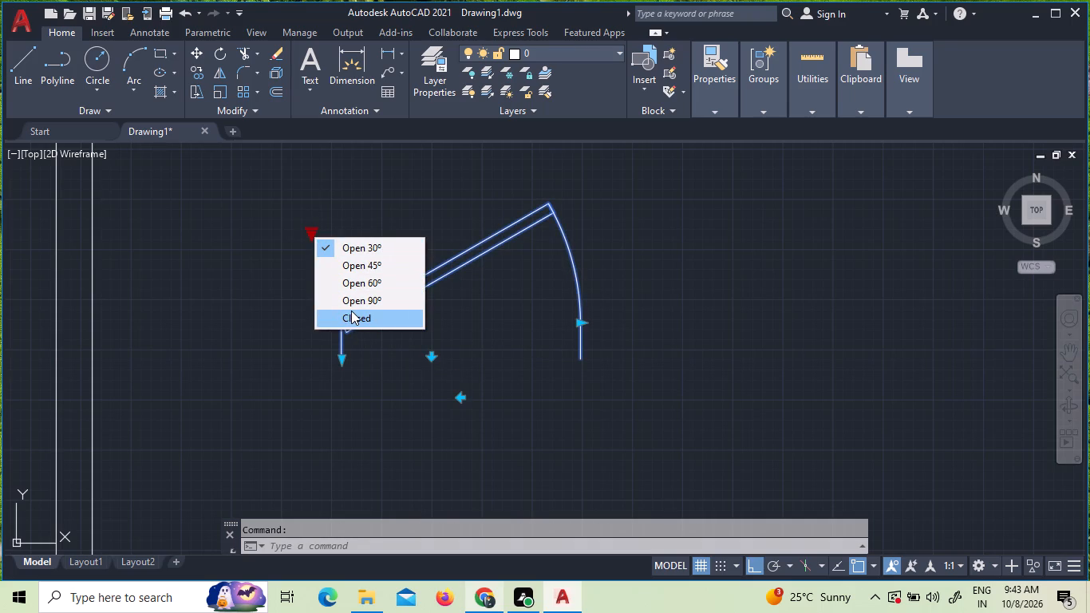
{"action": "left_click", "coordinate": [352, 312]}
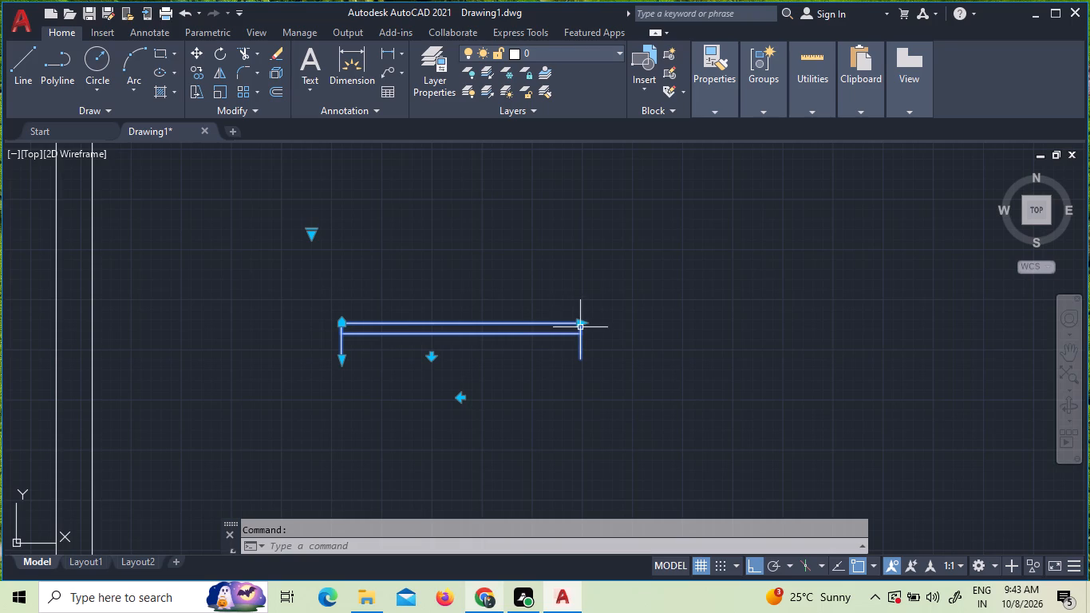
{"action": "left_click", "coordinate": [579, 324]}
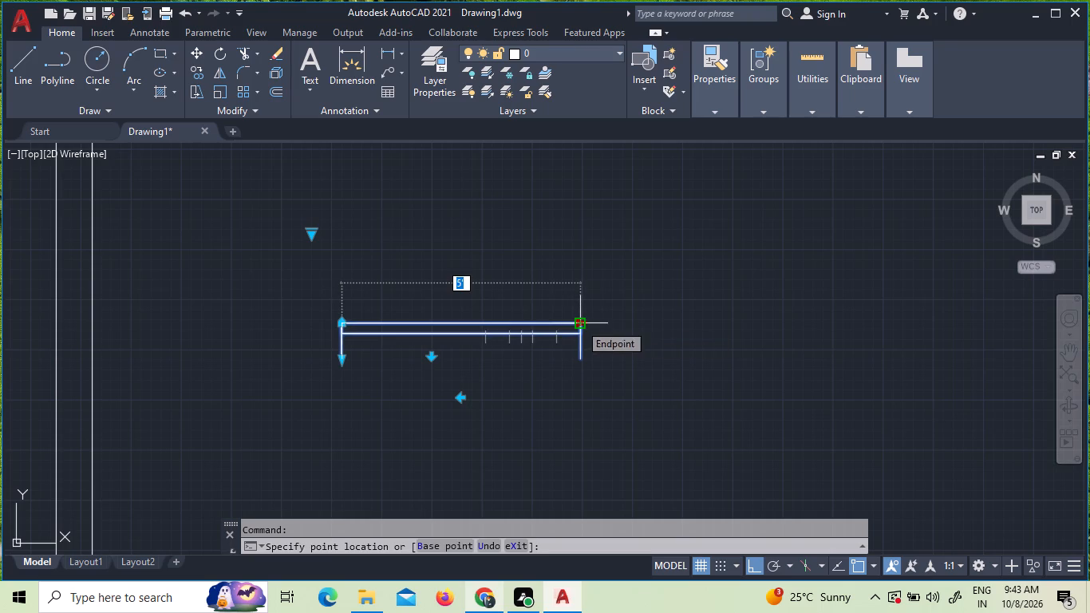
{"action": "key", "text": "Escape"}
{"action": "key", "text": "Escape"}
Copy the door block by its top edge's midpoint to the bottom wall opening's midpoint and left inner corner, with Ortho off.
{"action": "left_click", "coordinate": [425, 322]}
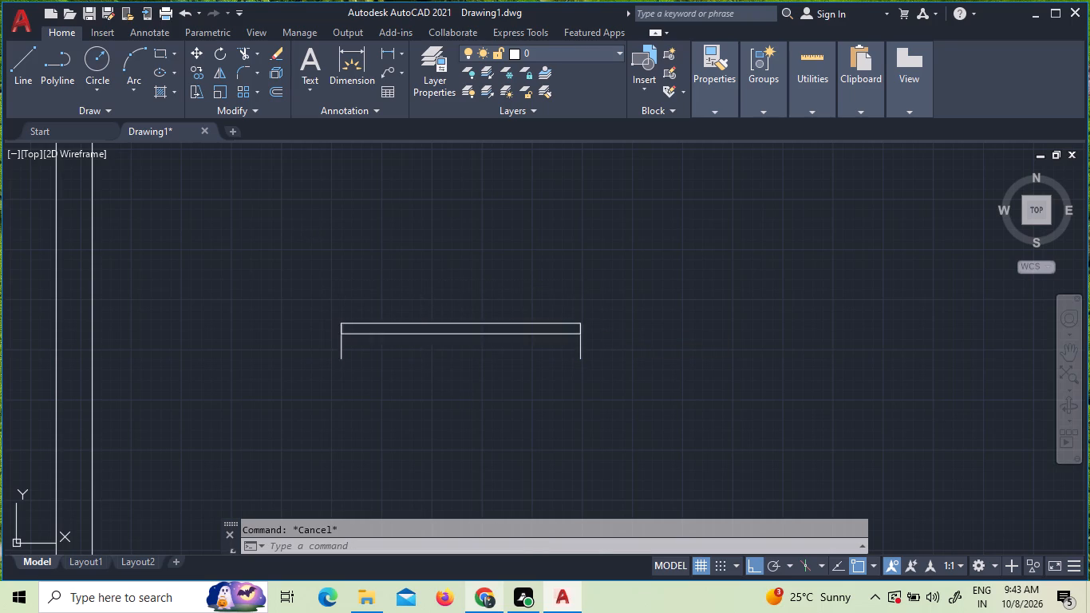
{"action": "right_click", "coordinate": [425, 322]}
{"action": "double_click", "coordinate": [463, 326]}
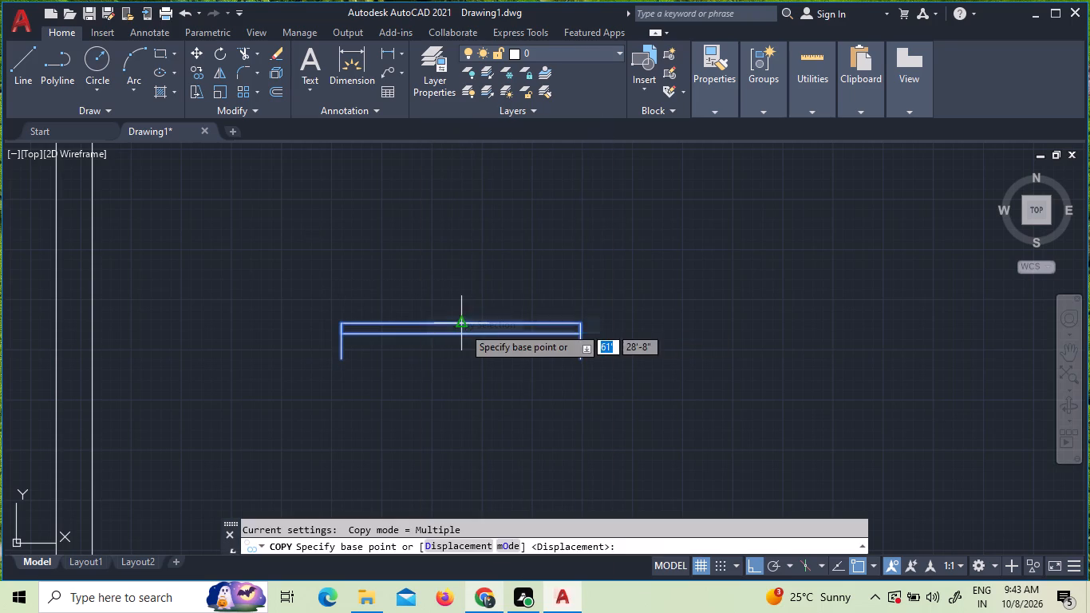
{"action": "scroll", "coordinate": [392, 366], "scroll_direction": "down", "scroll_amount": 6}
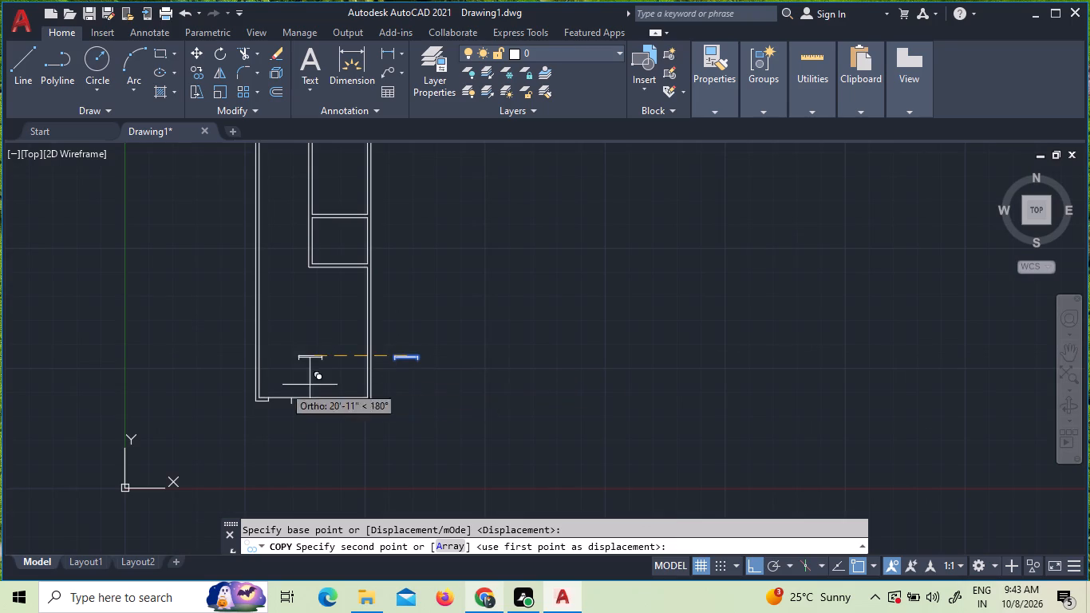
{"action": "scroll", "coordinate": [292, 405], "scroll_direction": "up", "scroll_amount": 2}
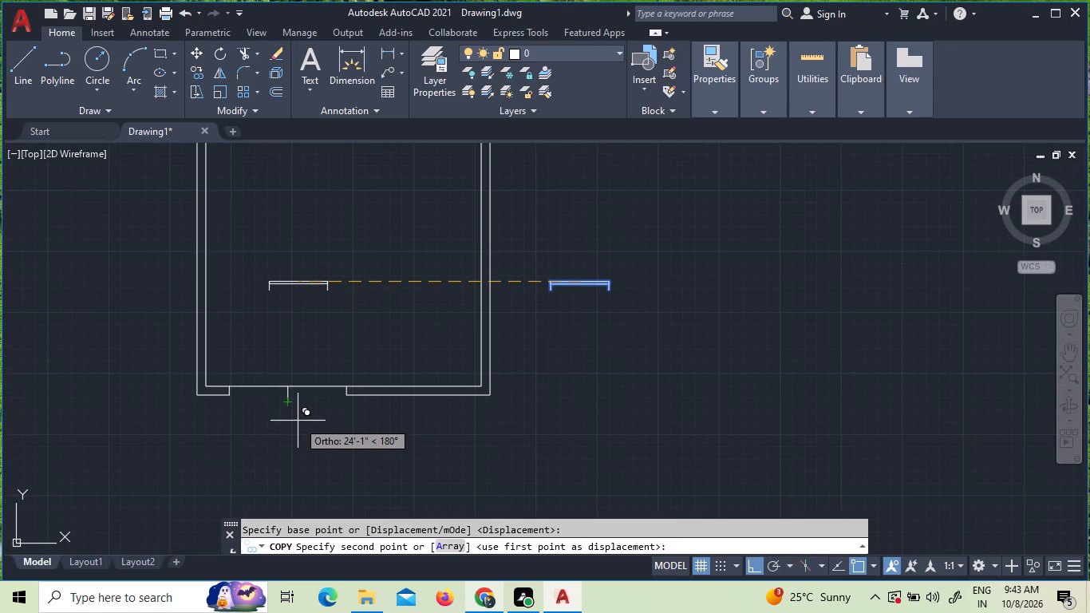
{"action": "key", "text": "F8"}
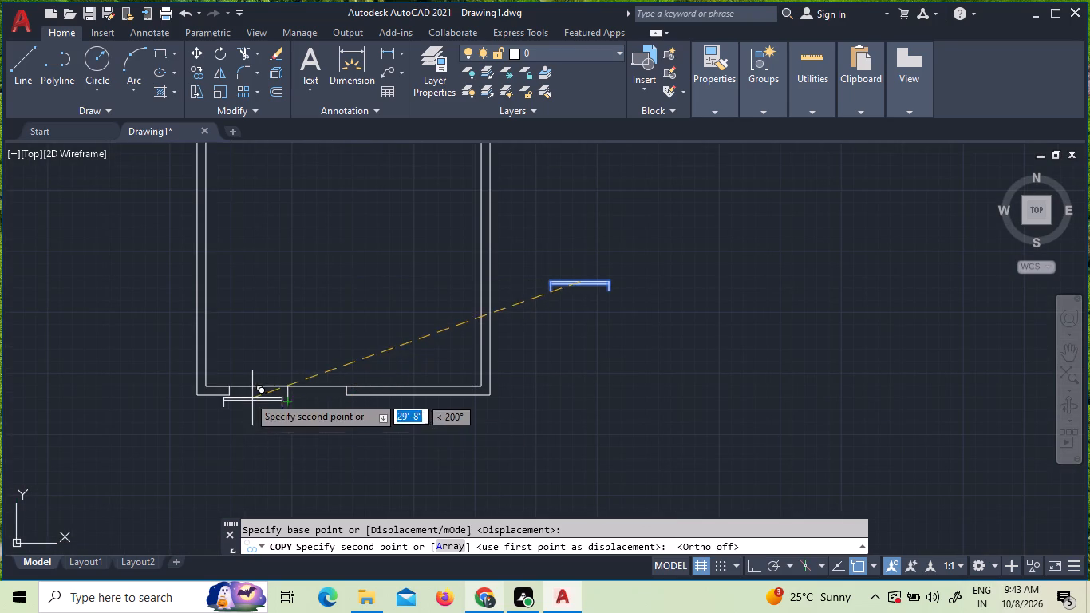
{"action": "scroll", "coordinate": [244, 394], "scroll_direction": "up", "scroll_amount": 3}
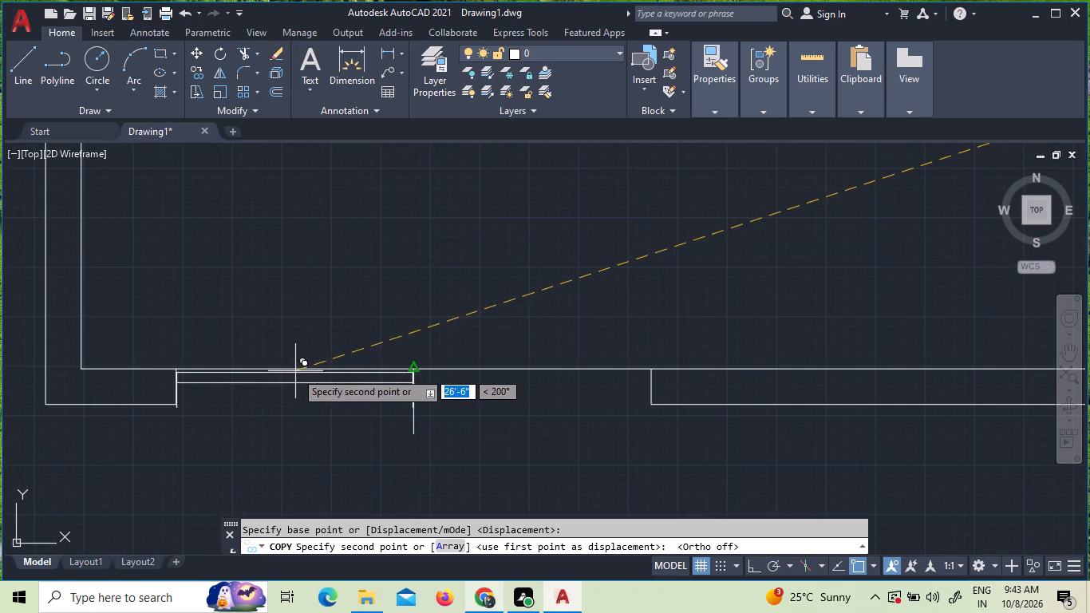
{"action": "scroll", "coordinate": [292, 367], "scroll_direction": "up", "scroll_amount": 3}
{"action": "scroll", "coordinate": [298, 370], "scroll_direction": "down", "scroll_amount": 2}
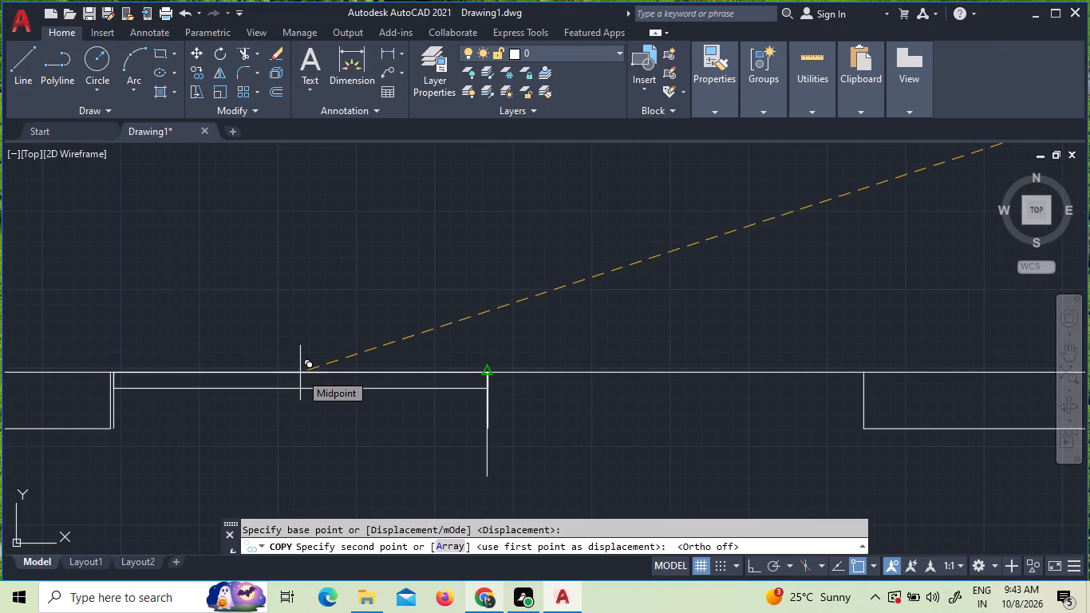
{"action": "left_click", "coordinate": [299, 373]}
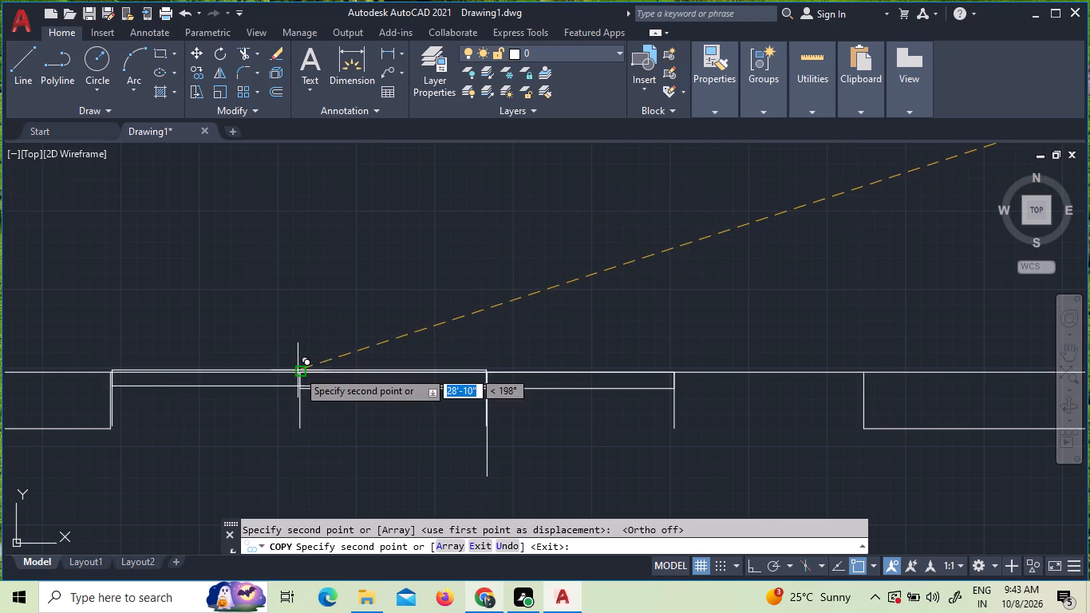
{"action": "left_click", "coordinate": [112, 370]}
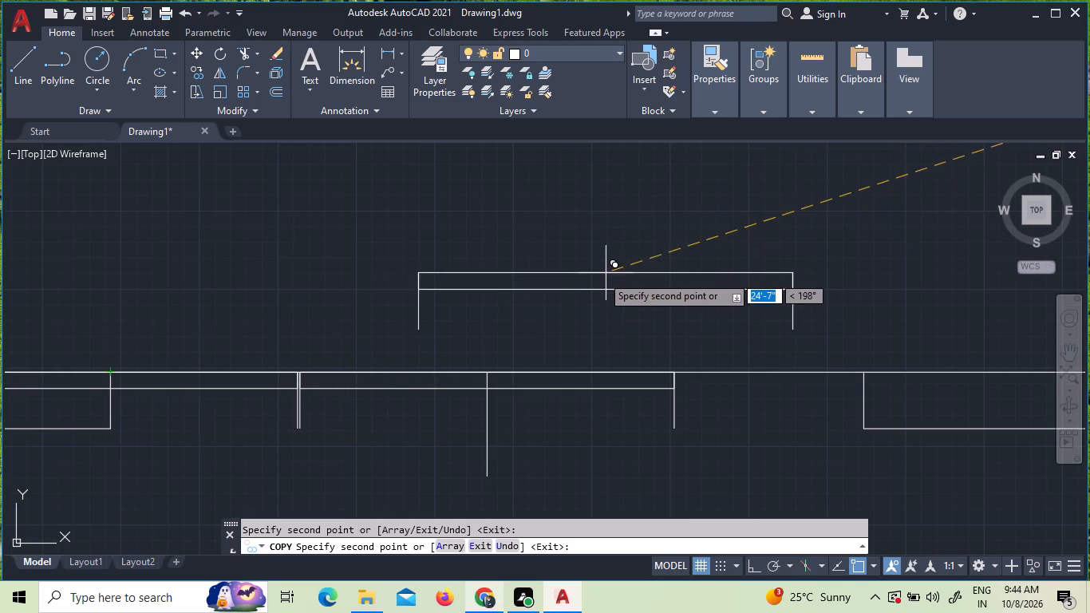
{"action": "key", "text": "Escape"}
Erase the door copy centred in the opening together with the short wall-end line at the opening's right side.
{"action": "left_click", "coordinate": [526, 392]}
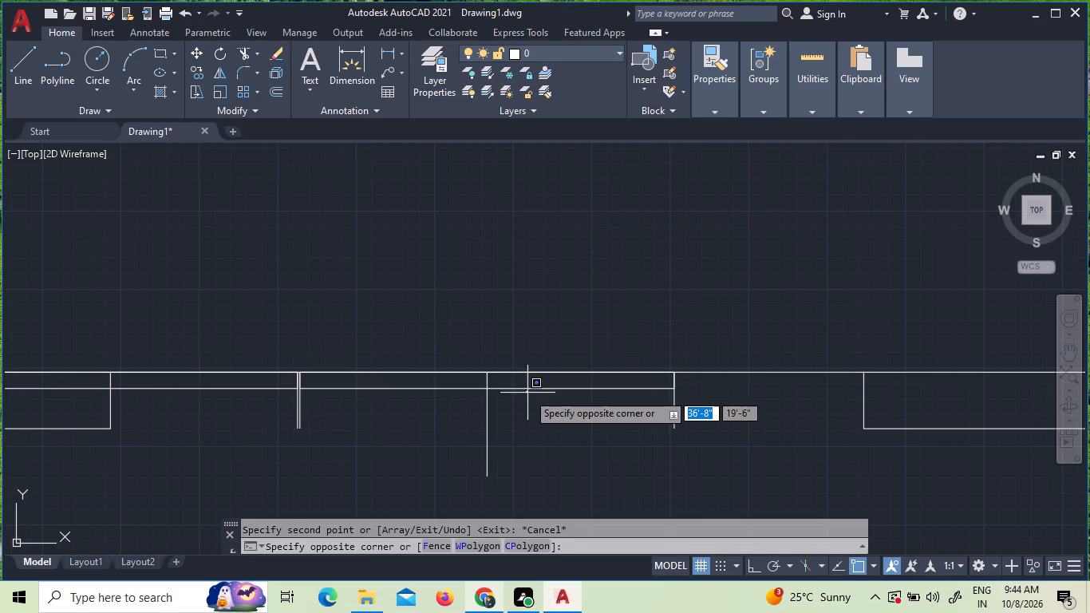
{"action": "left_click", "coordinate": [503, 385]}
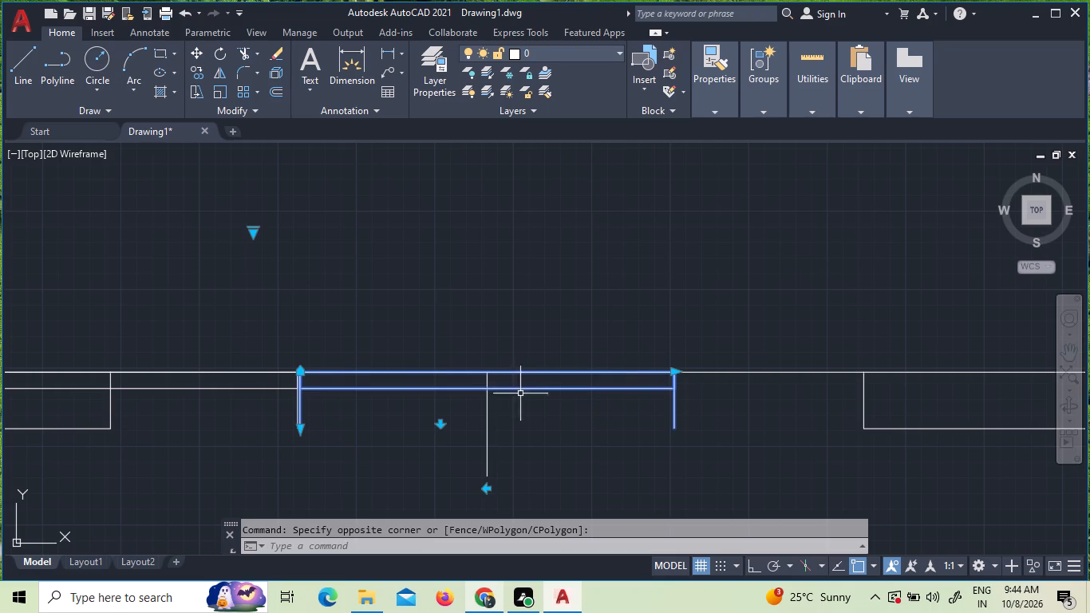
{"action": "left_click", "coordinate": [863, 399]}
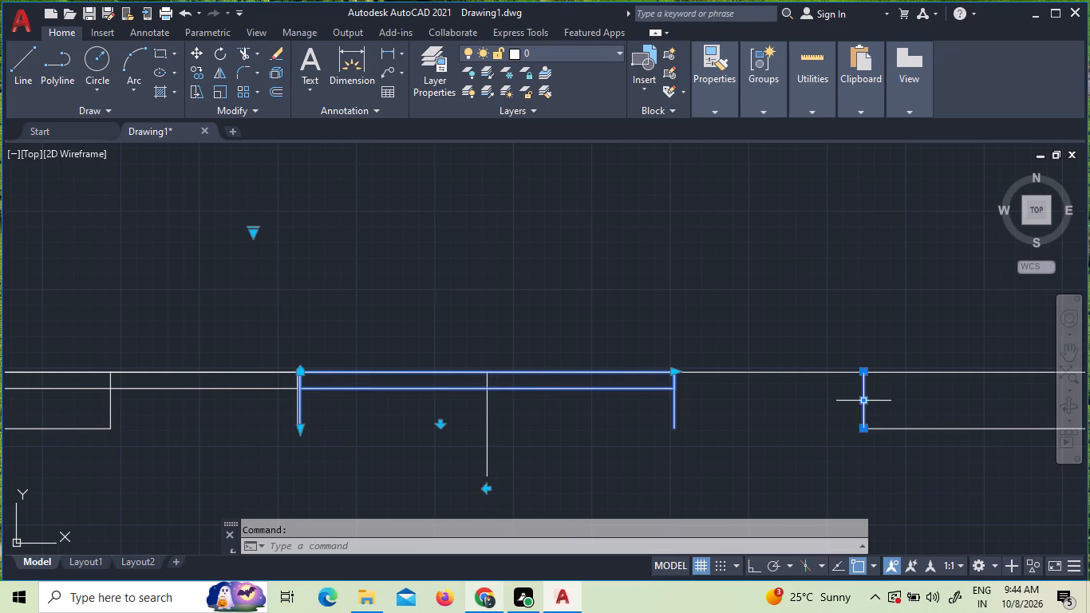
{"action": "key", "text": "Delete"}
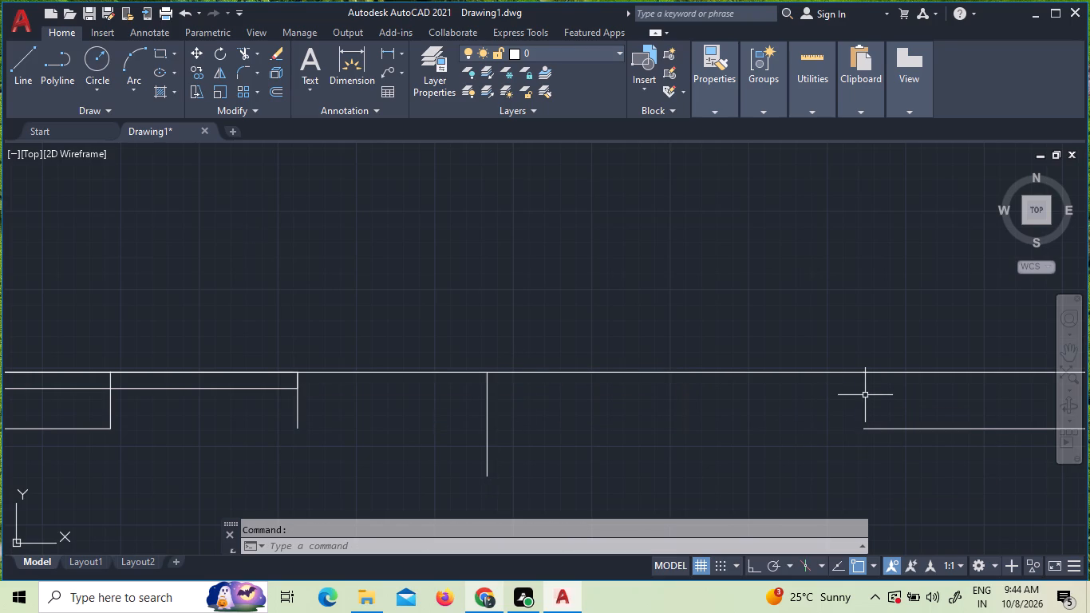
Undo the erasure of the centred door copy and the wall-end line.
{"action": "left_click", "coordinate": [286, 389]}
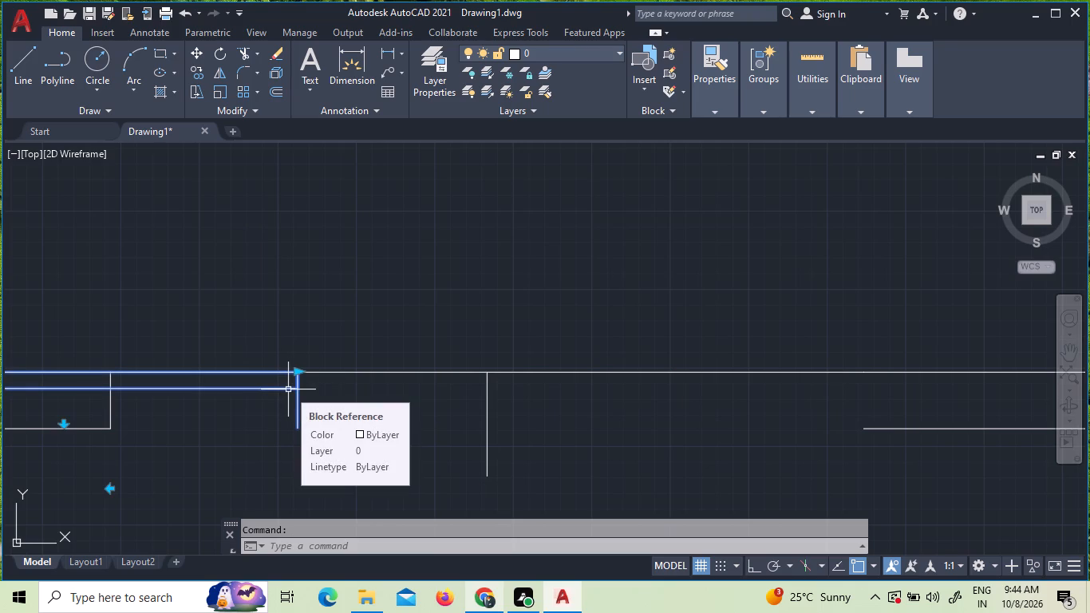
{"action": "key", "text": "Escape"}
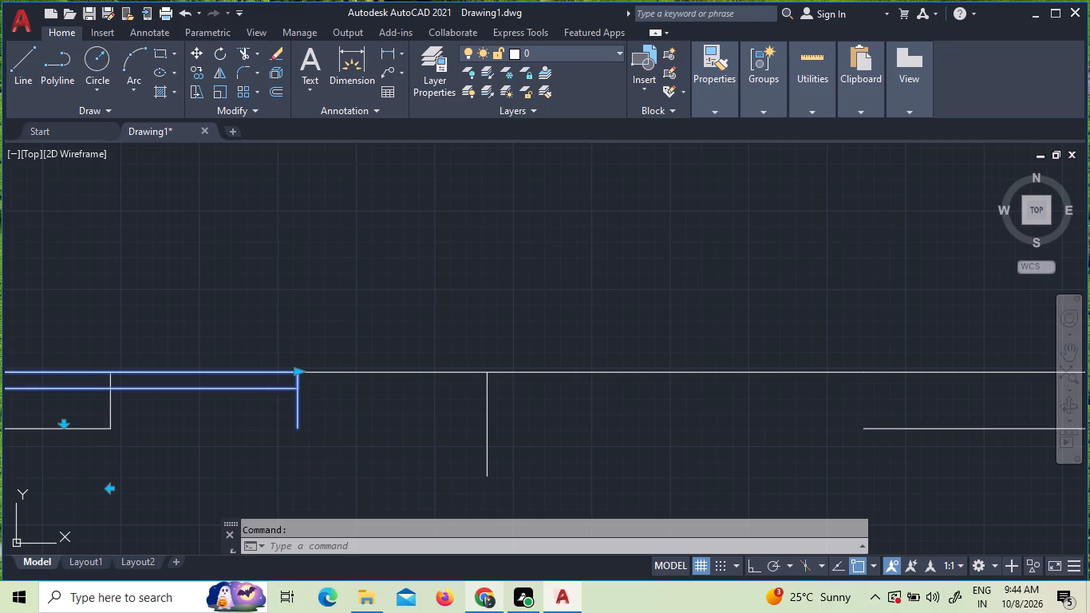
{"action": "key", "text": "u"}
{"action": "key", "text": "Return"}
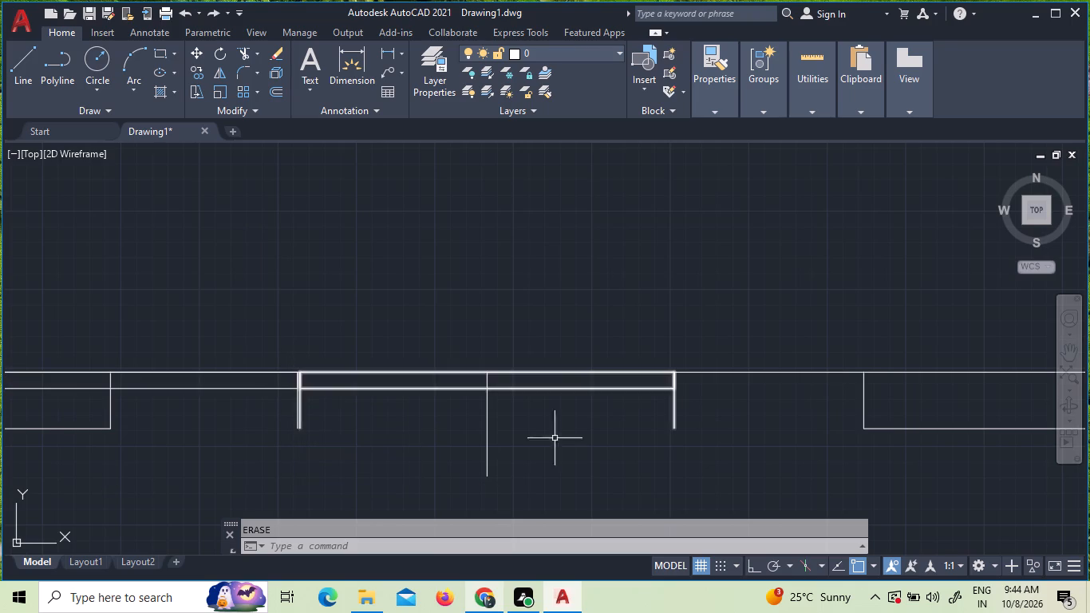
Erase the line spanning the bottom wall opening along the wall's inner face.
{"action": "left_click", "coordinate": [631, 386]}
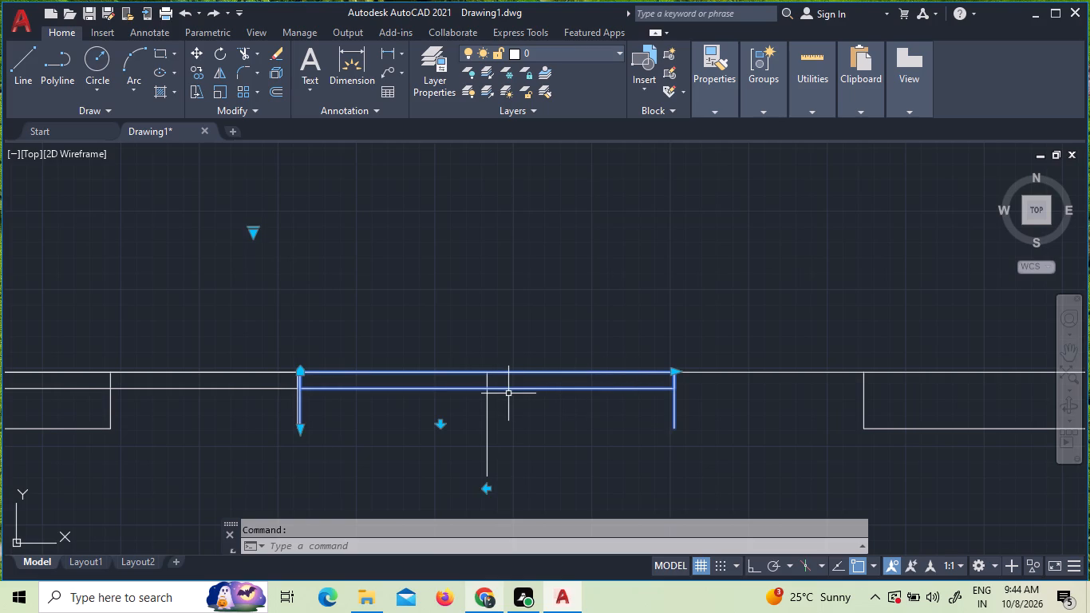
{"action": "key", "text": "Escape"}
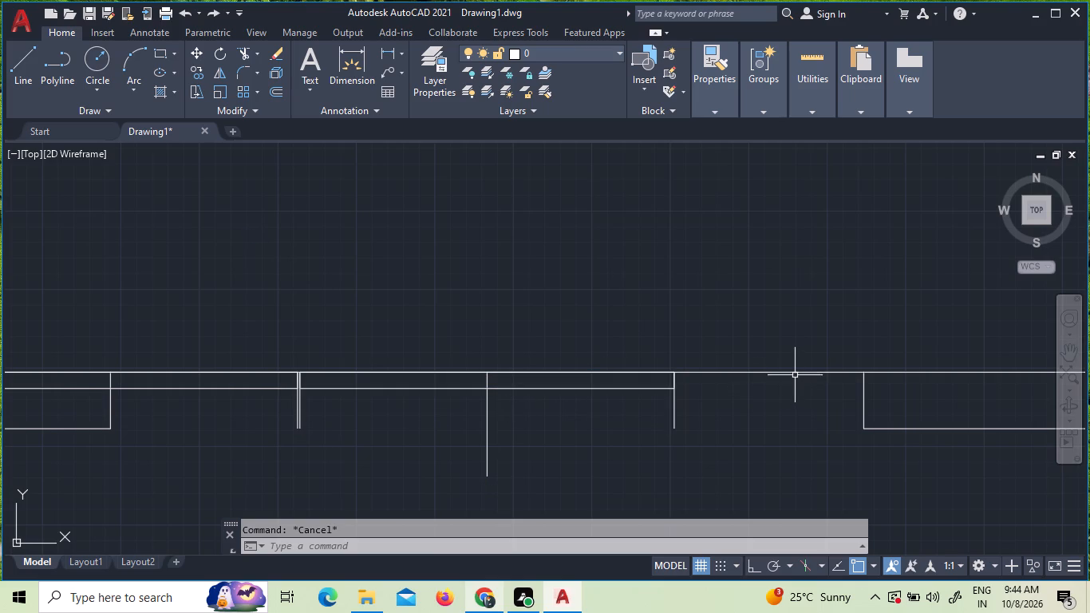
{"action": "left_click", "coordinate": [783, 373]}
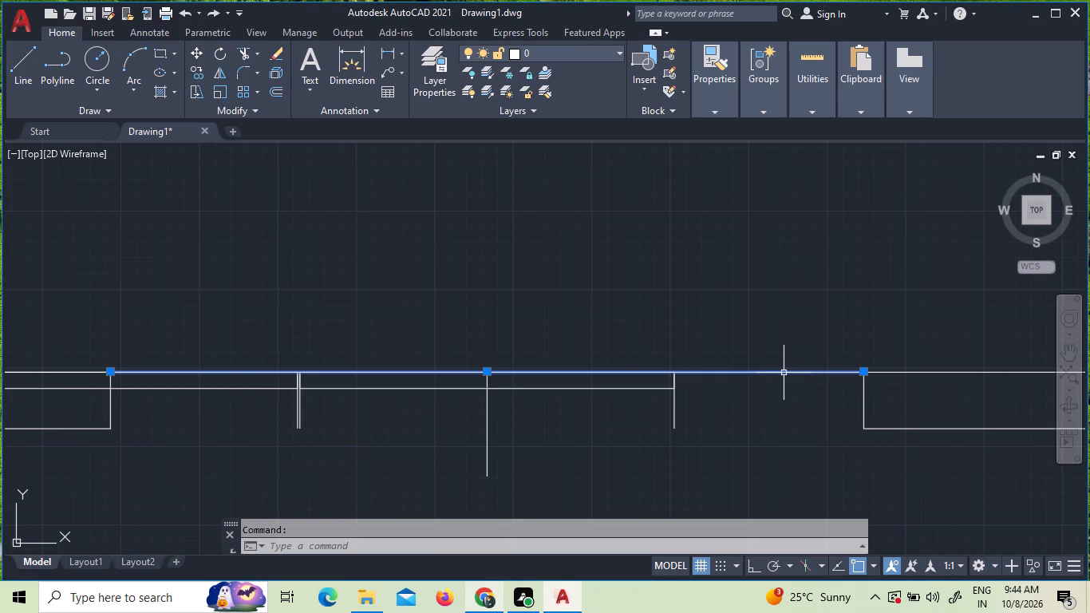
{"action": "key", "text": "Delete"}
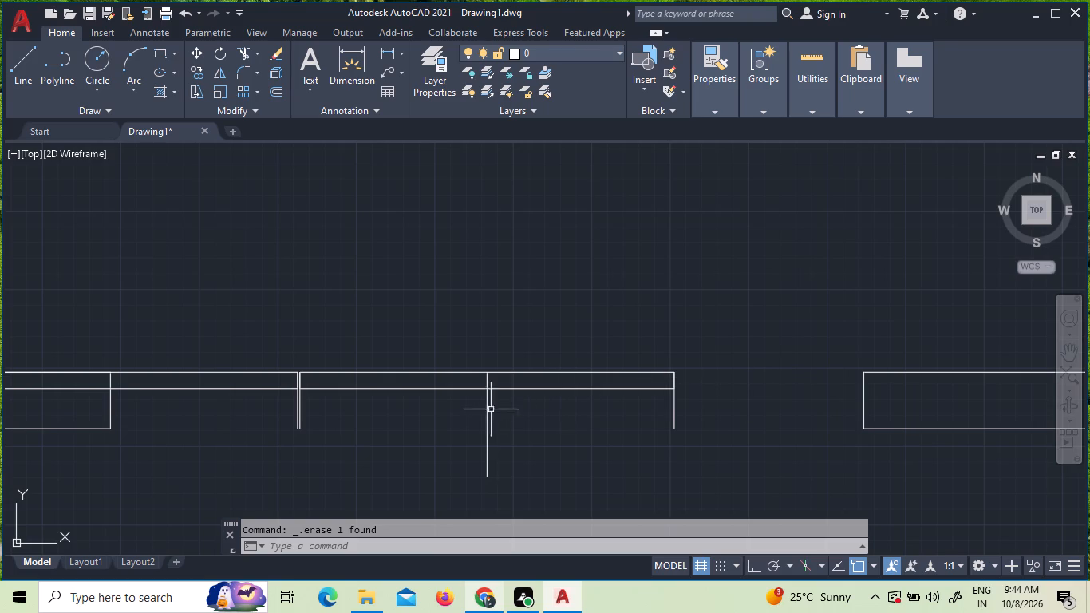
Move the centred door block by its upper right corner to the inner corner at the opening's right end, with Ortho on.
{"action": "left_click", "coordinate": [500, 388]}
{"action": "right_click", "coordinate": [500, 388]}
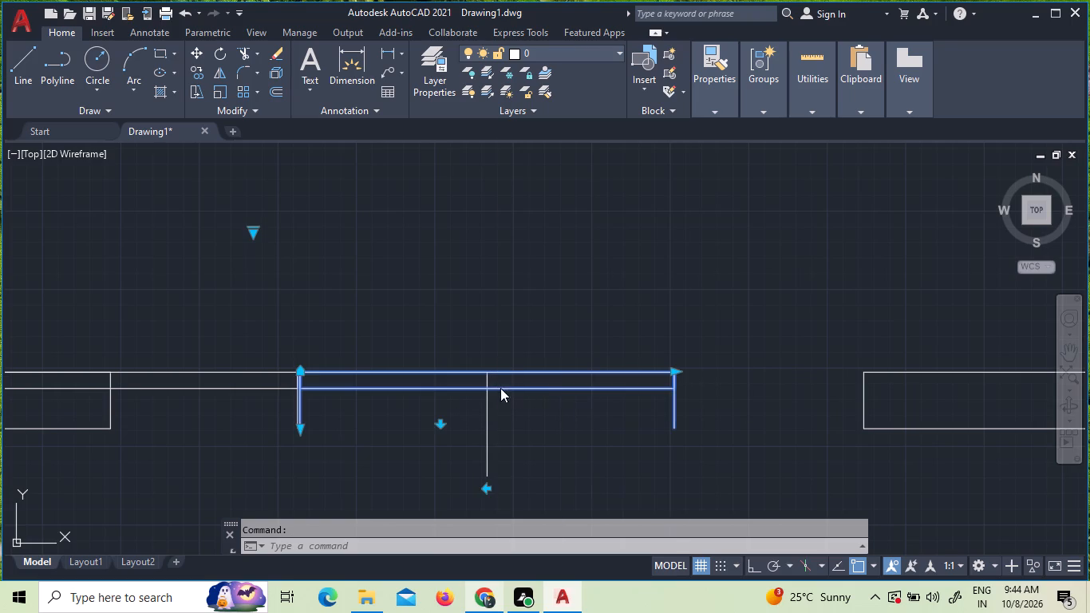
{"action": "left_click", "coordinate": [550, 308]}
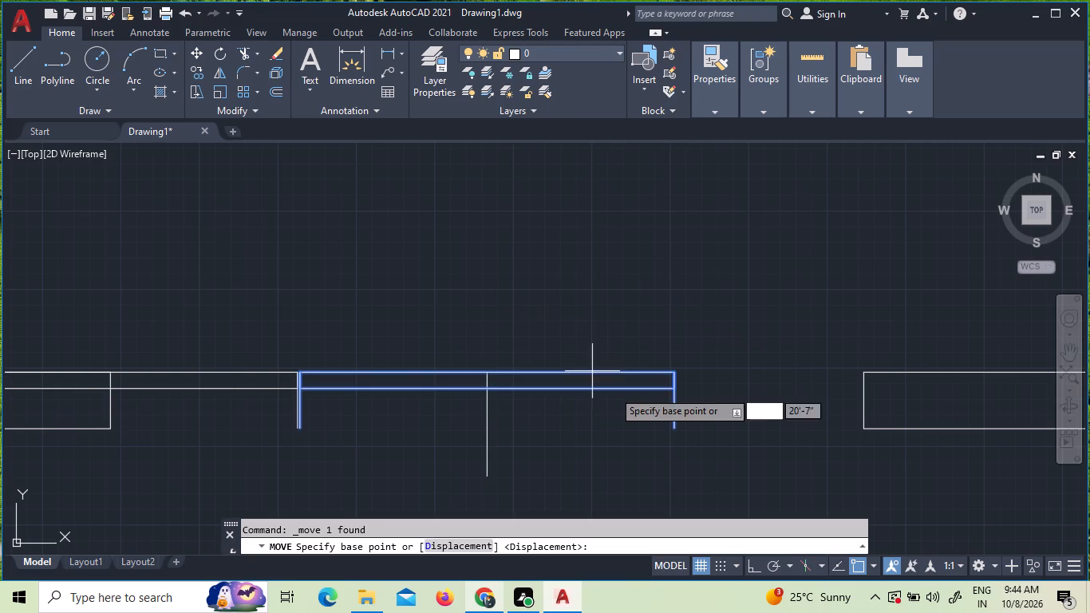
{"action": "left_click", "coordinate": [676, 374]}
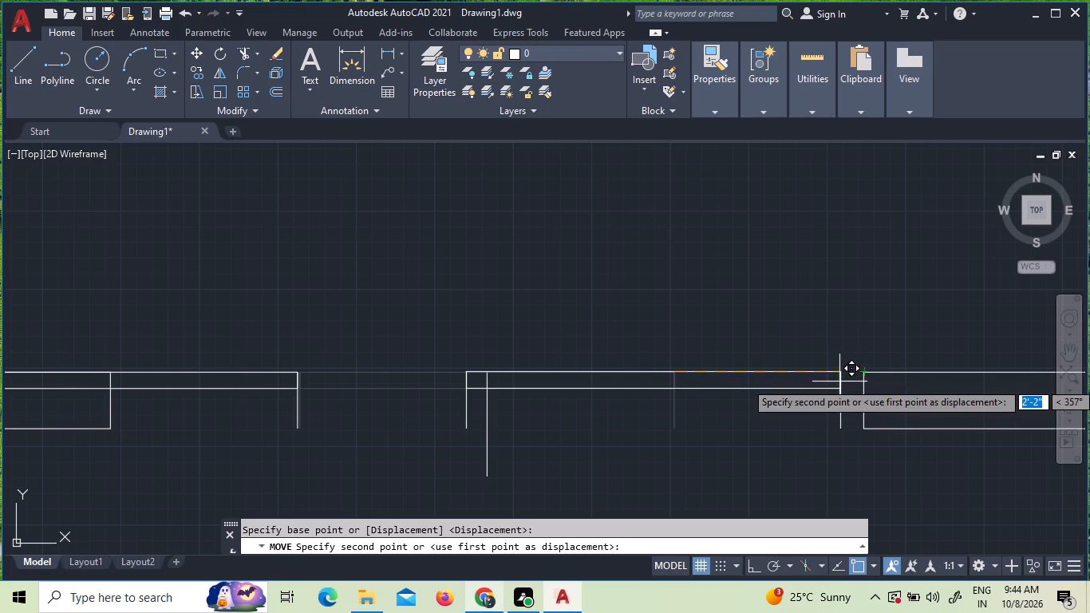
{"action": "key", "text": "F8"}
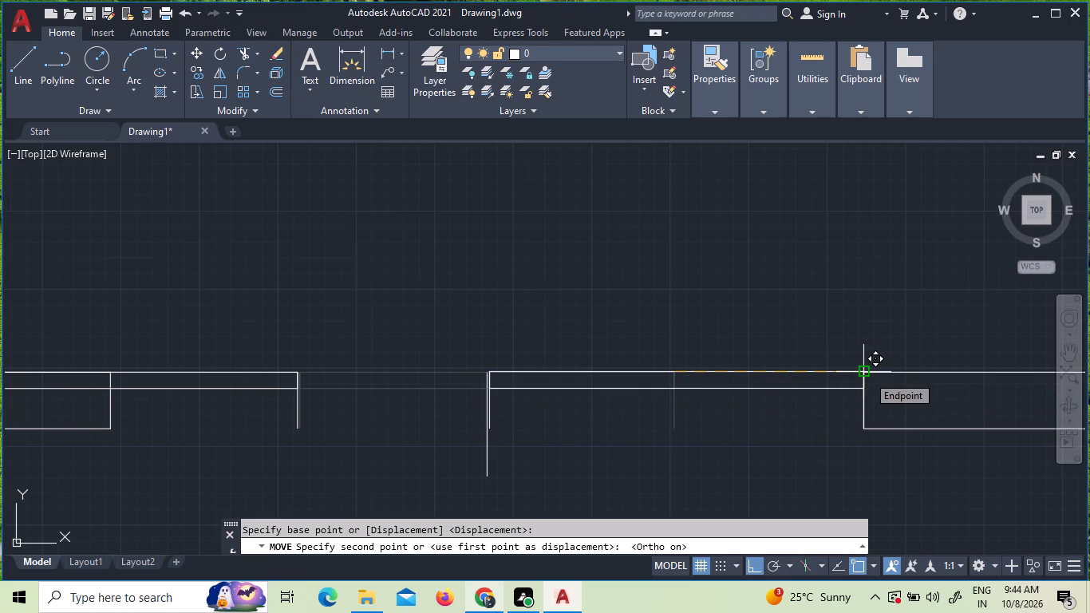
{"action": "left_click", "coordinate": [867, 375]}
Examine up close how the moved door block's upper right corner meets the wall end.
{"action": "scroll", "coordinate": [843, 349], "scroll_direction": "up", "scroll_amount": 2}
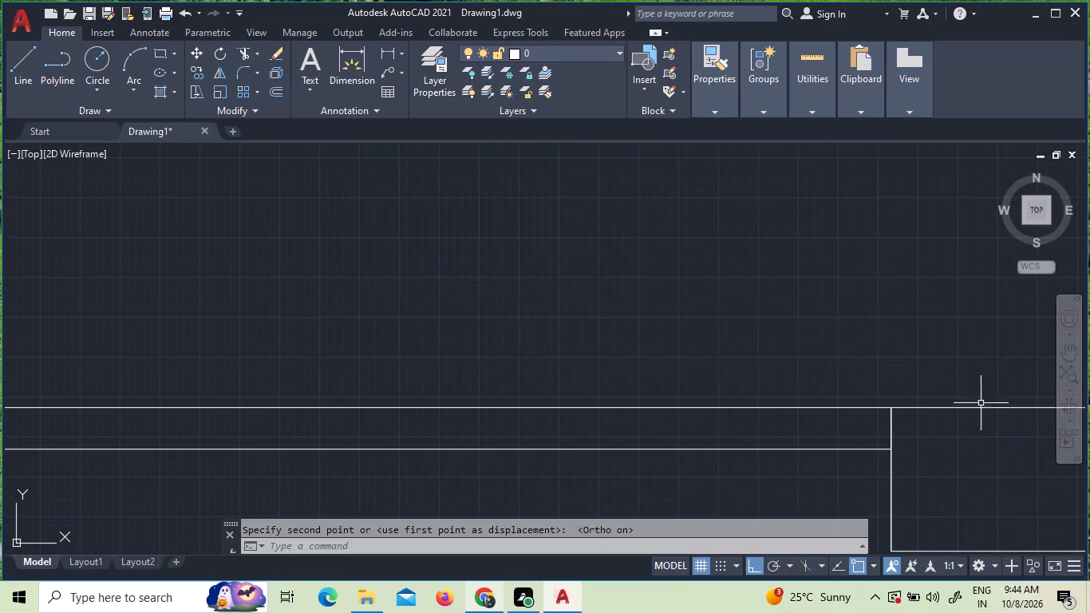
{"action": "scroll", "coordinate": [918, 391], "scroll_direction": "up", "scroll_amount": 2}
{"action": "scroll", "coordinate": [863, 444], "scroll_direction": "up", "scroll_amount": 6}
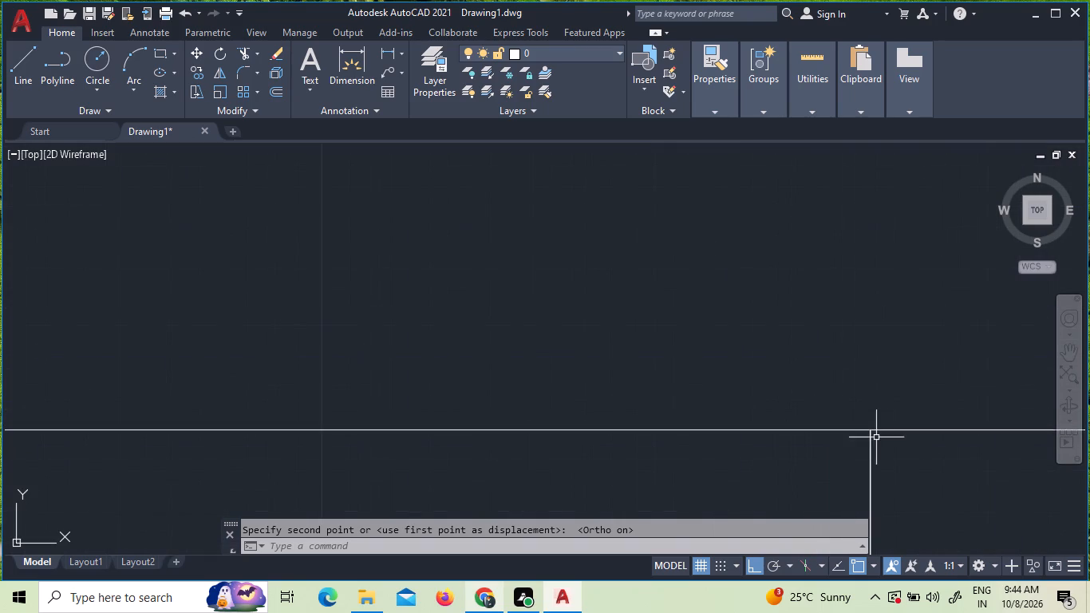
{"action": "scroll", "coordinate": [879, 423], "scroll_direction": "up", "scroll_amount": 7}
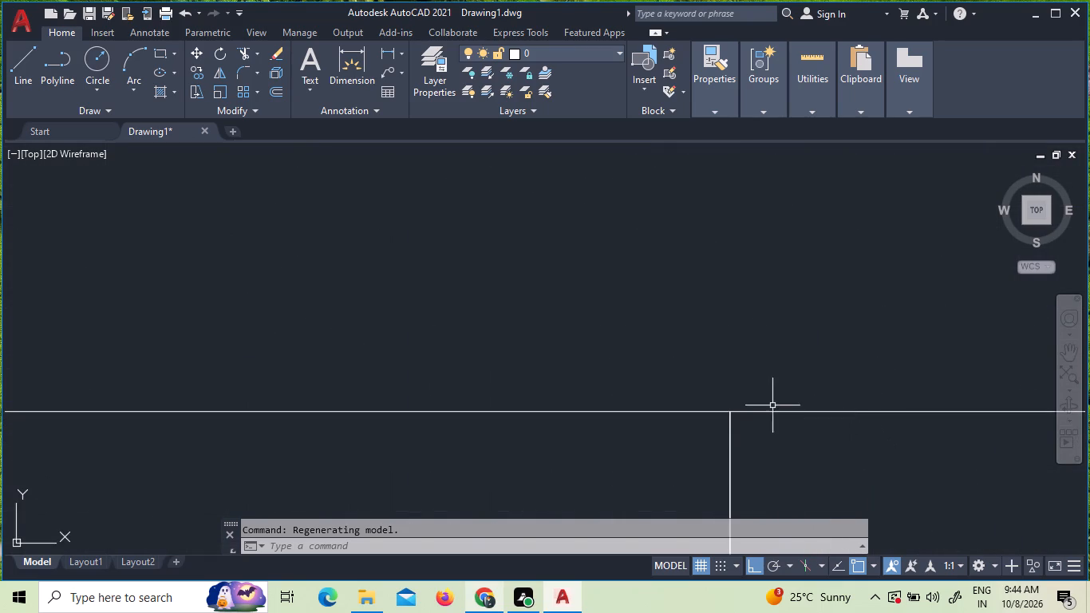
{"action": "scroll", "coordinate": [749, 409], "scroll_direction": "up", "scroll_amount": 2}
{"action": "scroll", "coordinate": [662, 422], "scroll_direction": "up", "scroll_amount": 3}
{"action": "scroll", "coordinate": [794, 403], "scroll_direction": "up", "scroll_amount": 3}
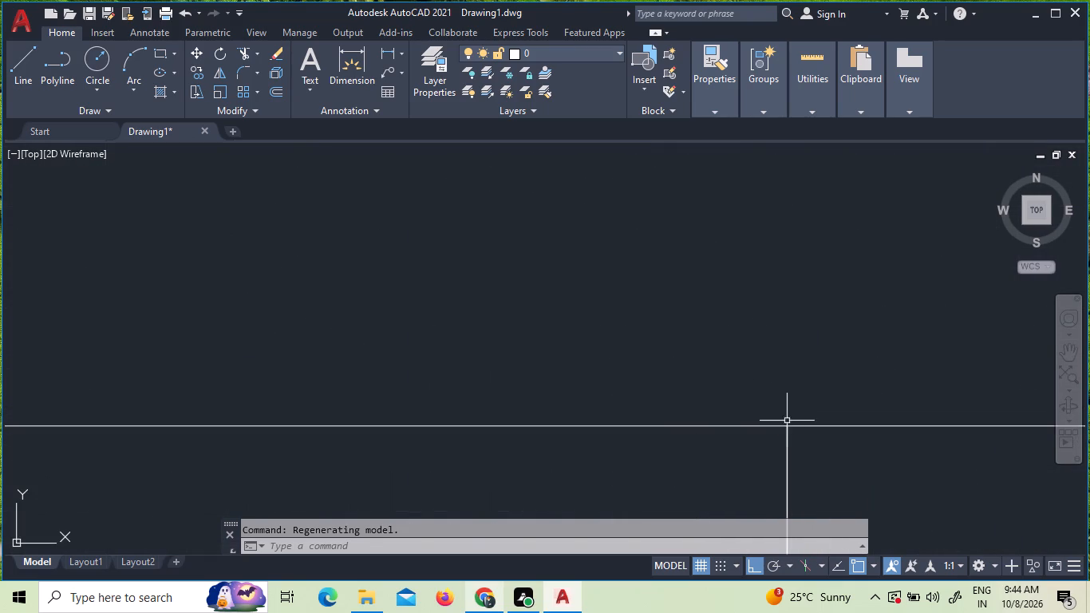
{"action": "scroll", "coordinate": [786, 430], "scroll_direction": "up", "scroll_amount": 10}
{"action": "scroll", "coordinate": [732, 279], "scroll_direction": "up", "scroll_amount": 2}
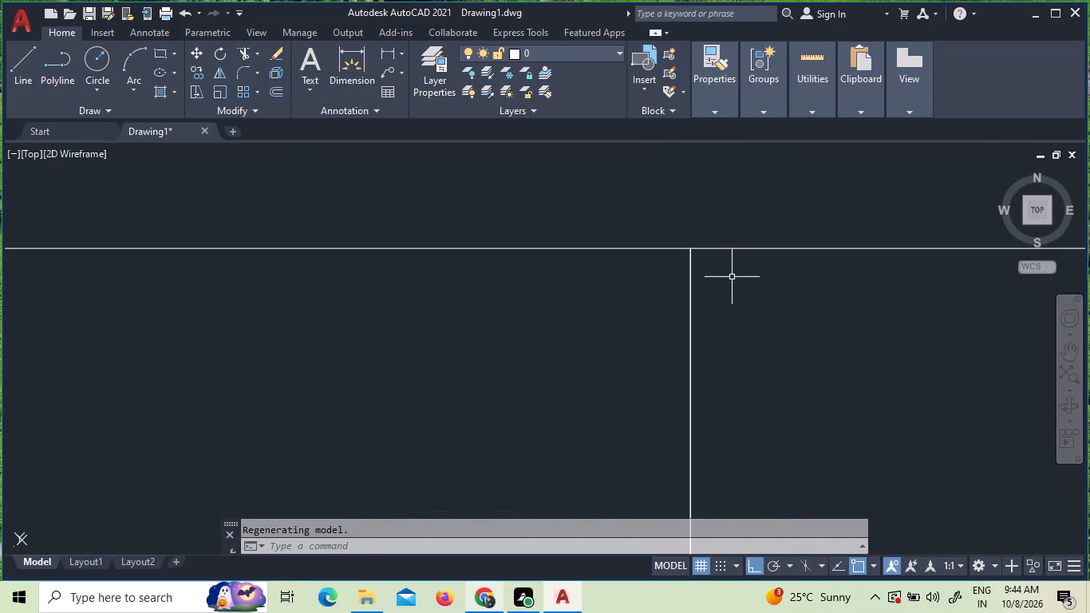
{"action": "scroll", "coordinate": [732, 284], "scroll_direction": "down", "scroll_amount": 3}
{"action": "scroll", "coordinate": [756, 365], "scroll_direction": "down", "scroll_amount": 18}
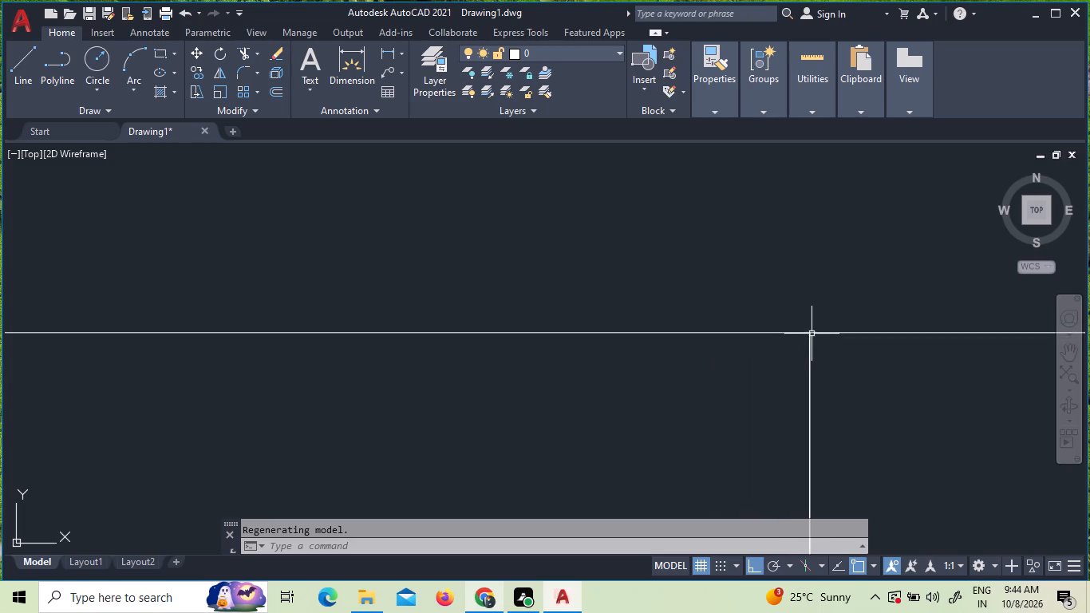
{"action": "scroll", "coordinate": [824, 349], "scroll_direction": "down", "scroll_amount": 20}
{"action": "scroll", "coordinate": [757, 252], "scroll_direction": "down", "scroll_amount": 3}
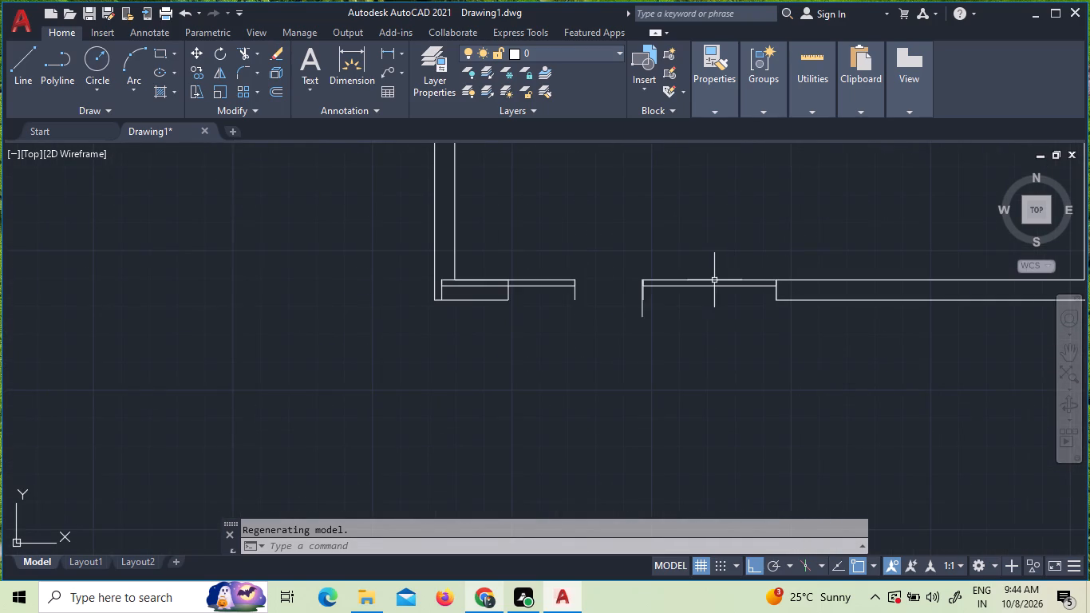
Erase the vertical centre line at the middle of the bottom wall opening.
{"action": "scroll", "coordinate": [642, 279], "scroll_direction": "up", "scroll_amount": 3}
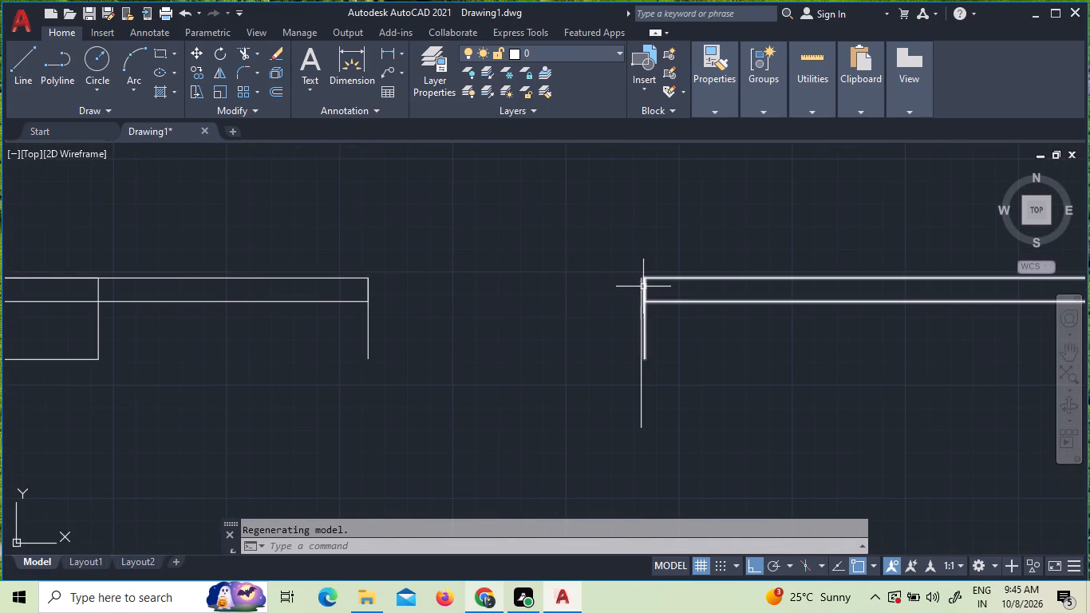
{"action": "left_click", "coordinate": [641, 285]}
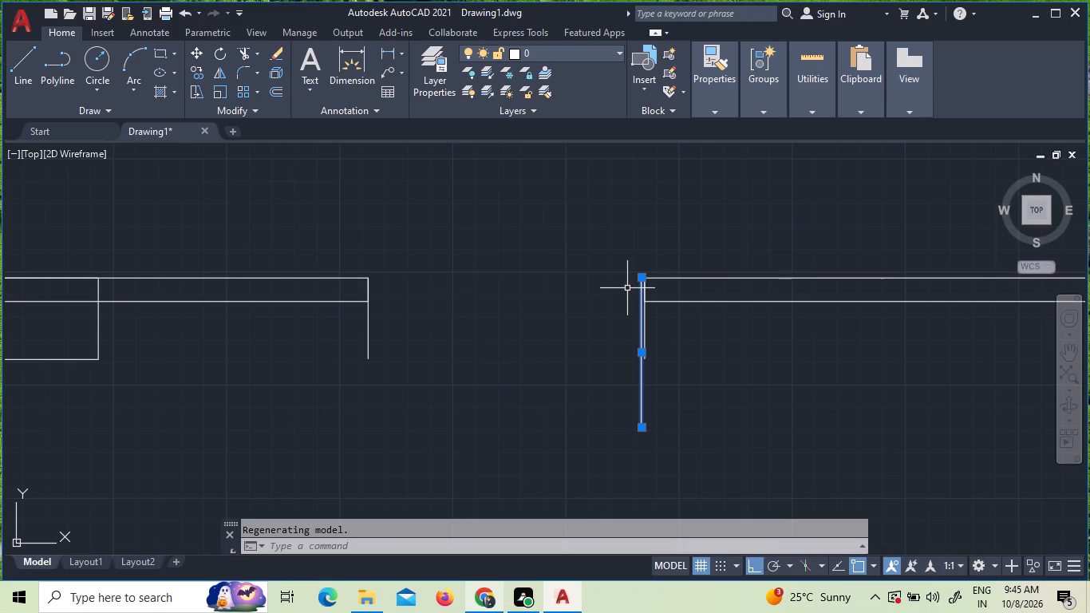
{"action": "key", "text": "Delete"}
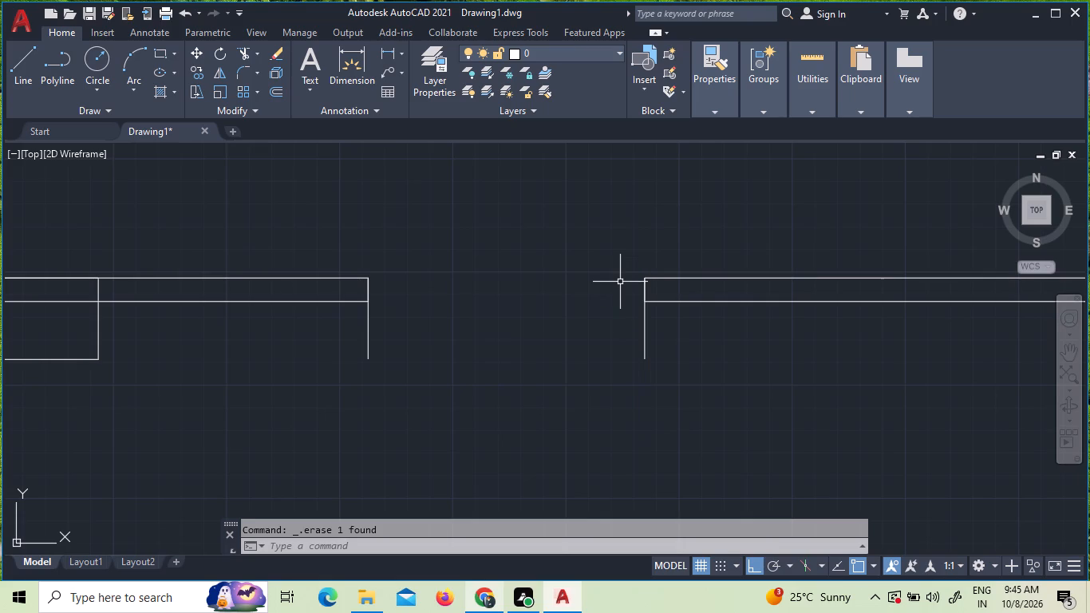
Move the door block at the opening's left end by its upper right corner to the upper left corner of the other door block.
{"action": "left_click", "coordinate": [369, 280]}
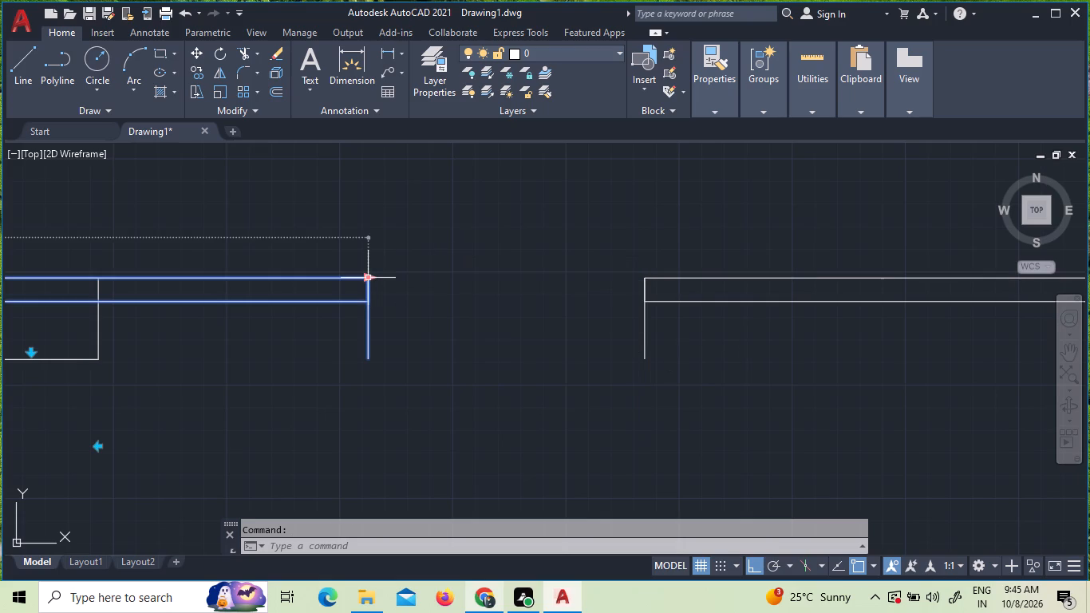
{"action": "right_click", "coordinate": [347, 278]}
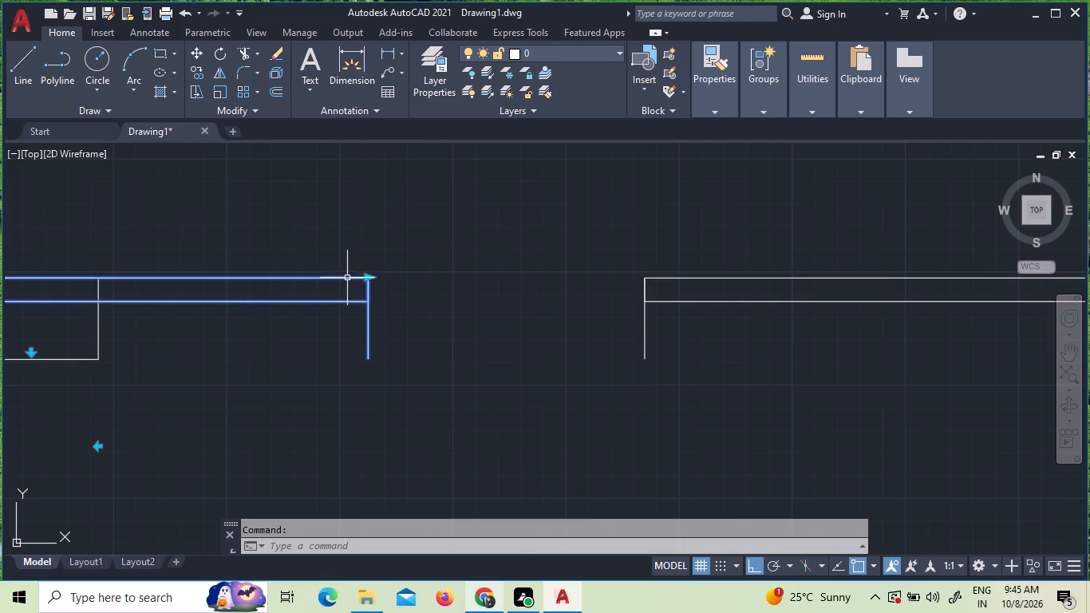
{"action": "left_click", "coordinate": [385, 307]}
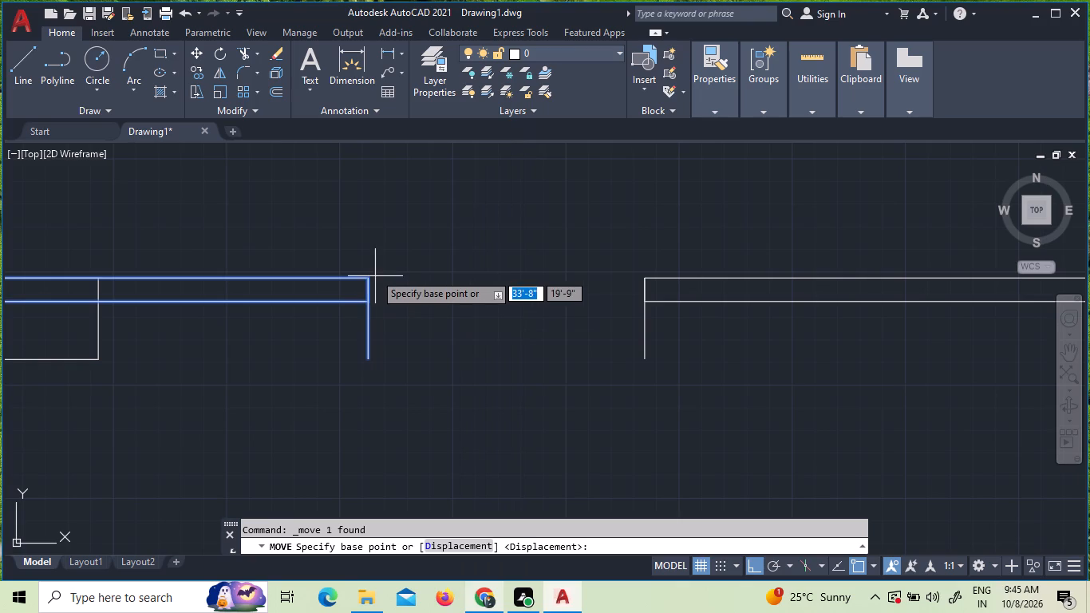
{"action": "left_click", "coordinate": [369, 277]}
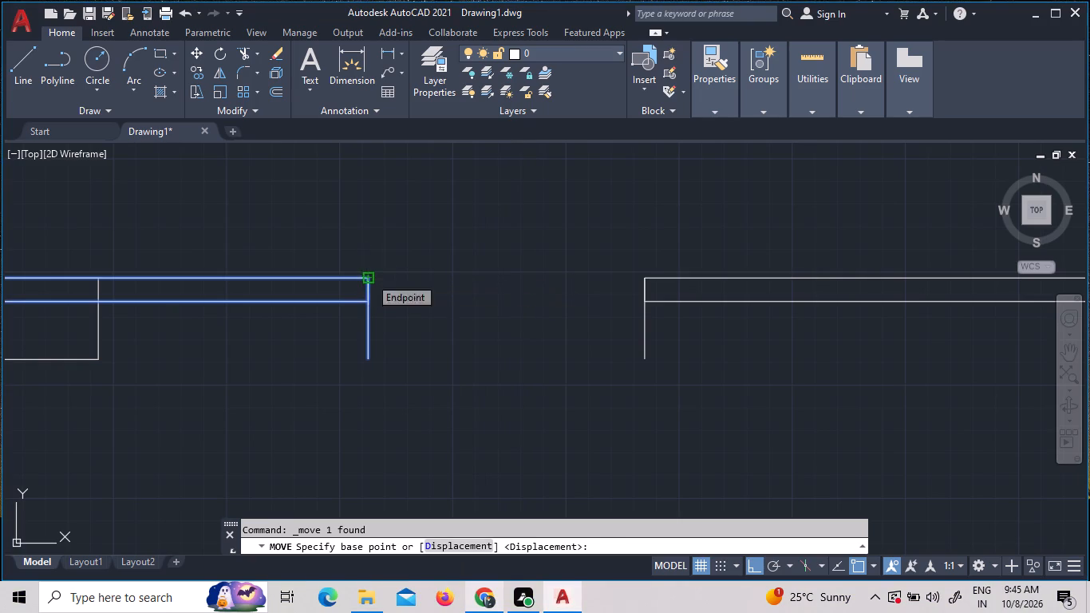
{"action": "left_click", "coordinate": [646, 281]}
Examine up close how the two door blocks meet at the middle of the bottom wall opening.
{"action": "scroll", "coordinate": [663, 295], "scroll_direction": "up", "scroll_amount": 4}
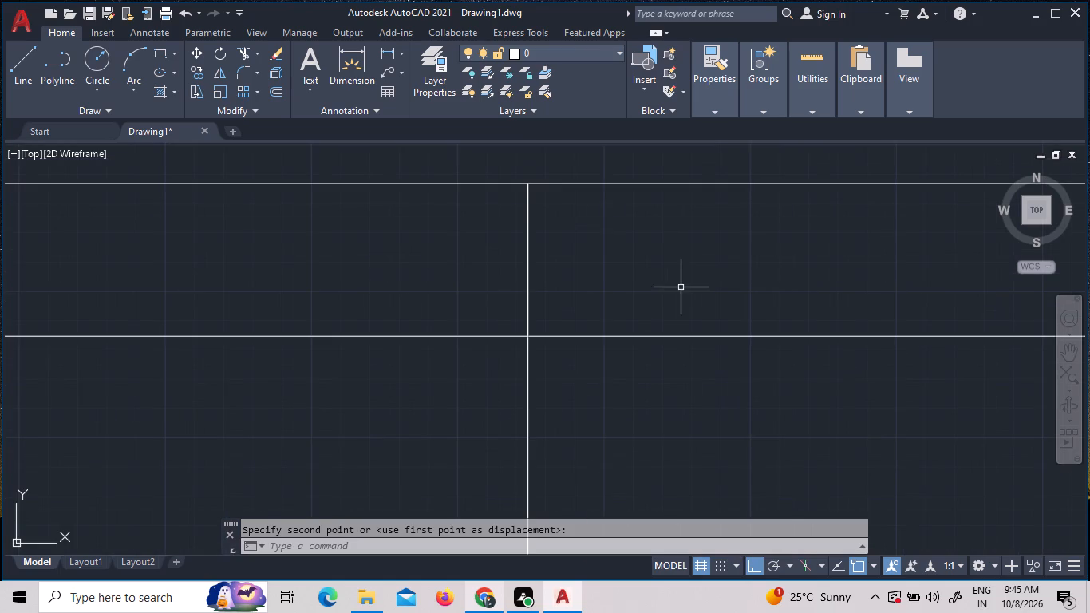
{"action": "scroll", "coordinate": [520, 184], "scroll_direction": "up", "scroll_amount": 6}
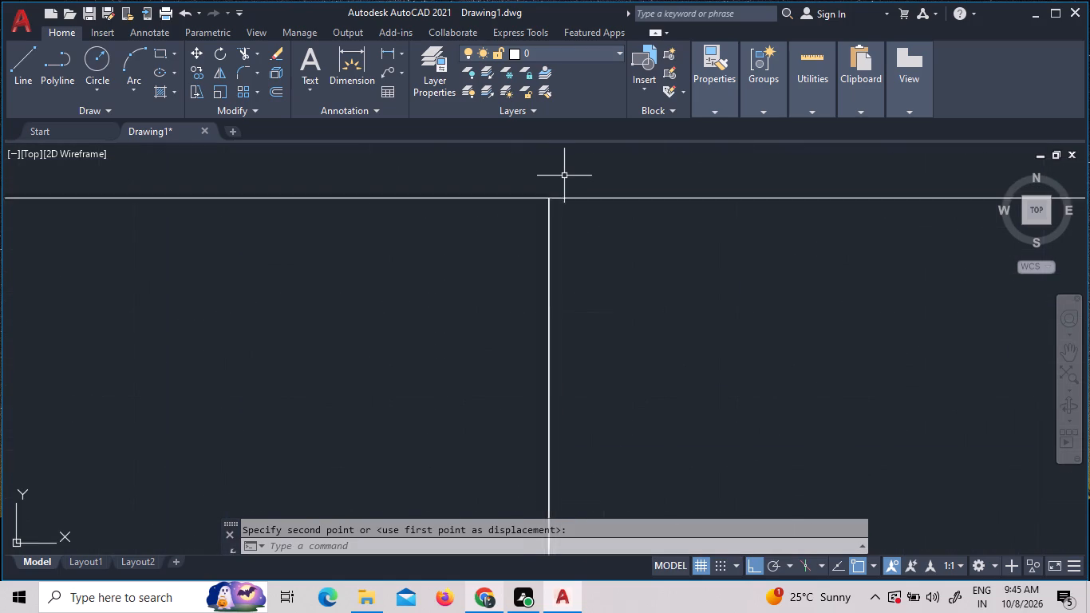
{"action": "scroll", "coordinate": [564, 176], "scroll_direction": "up", "scroll_amount": 2}
{"action": "scroll", "coordinate": [561, 199], "scroll_direction": "down", "scroll_amount": 4}
{"action": "scroll", "coordinate": [590, 270], "scroll_direction": "down", "scroll_amount": 6}
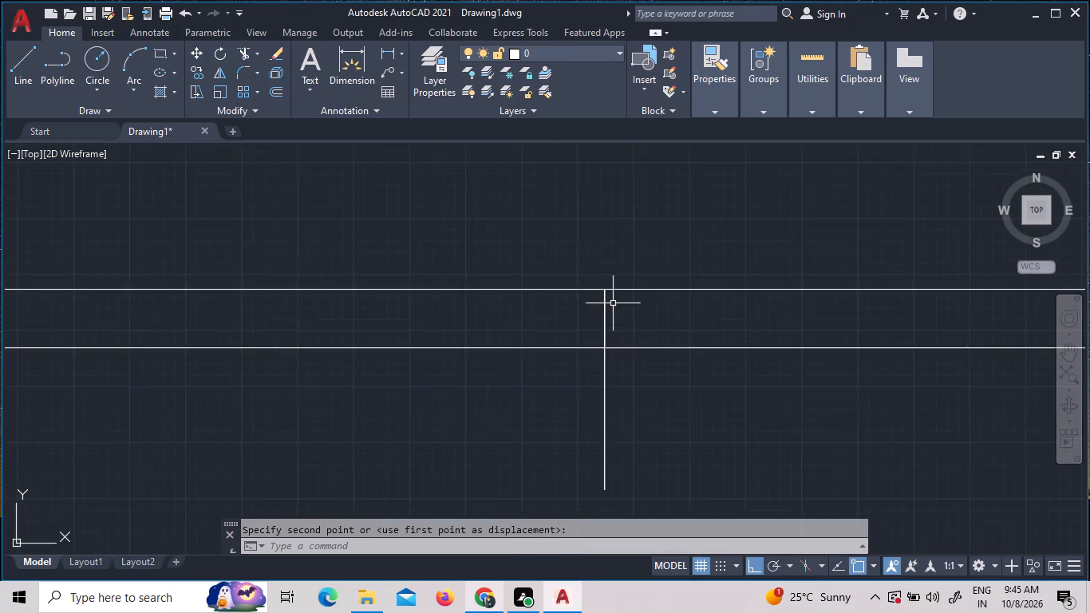
{"action": "scroll", "coordinate": [614, 305], "scroll_direction": "down", "scroll_amount": 4}
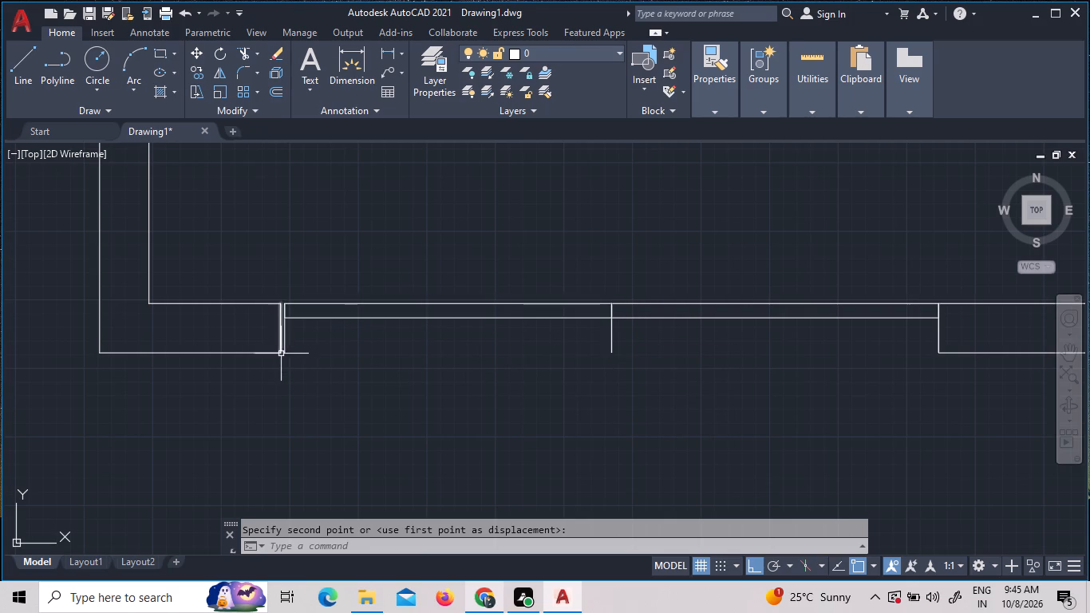
Erase the short wall end line at the left end of the bottom wall opening.
{"action": "scroll", "coordinate": [278, 334], "scroll_direction": "up", "scroll_amount": 2}
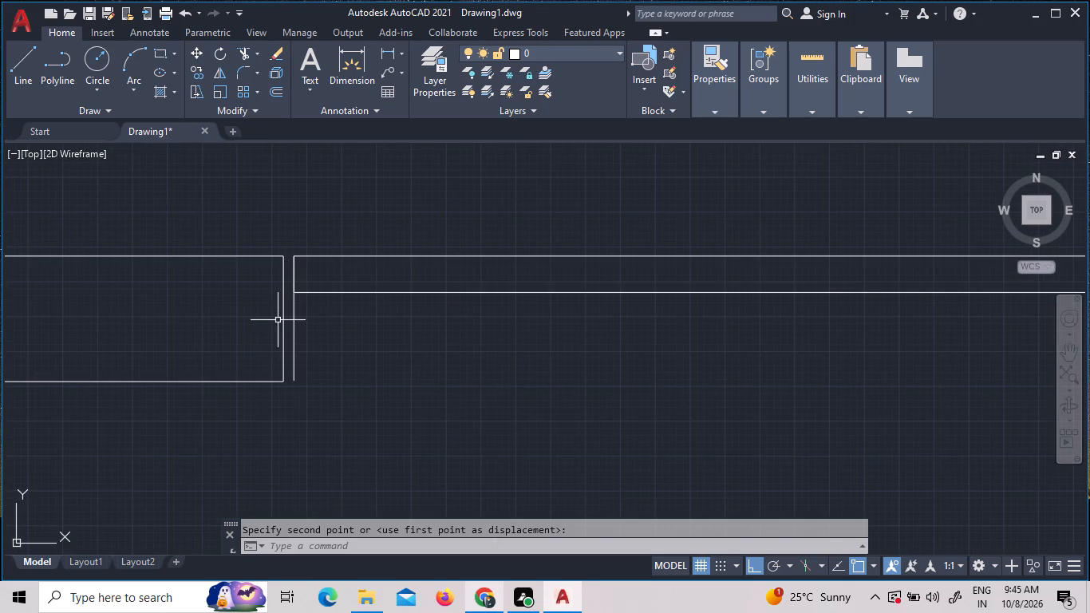
{"action": "left_click", "coordinate": [283, 322]}
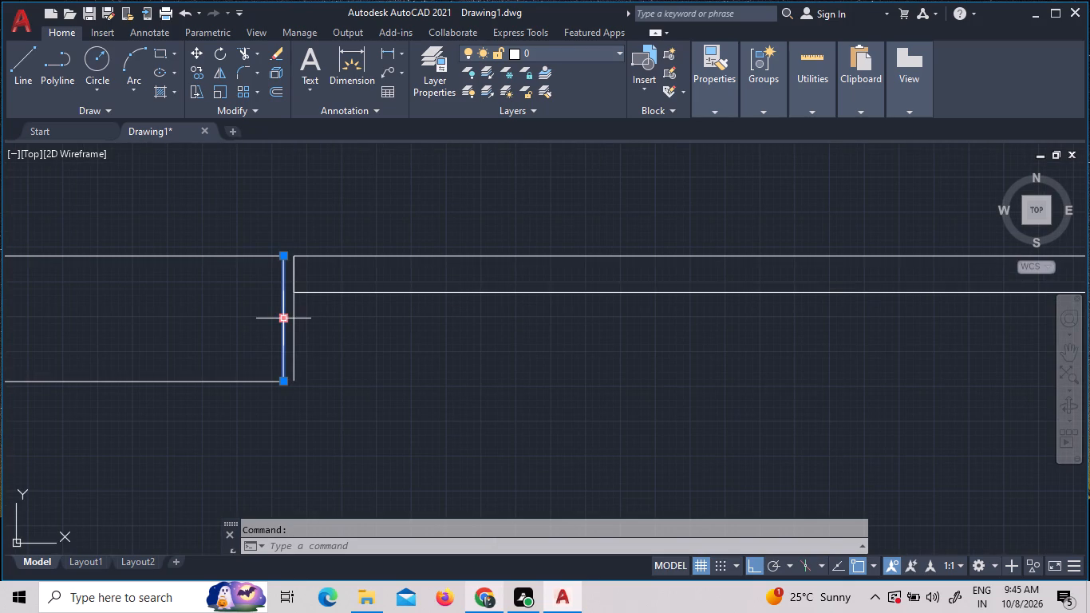
{"action": "key", "text": "Delete"}
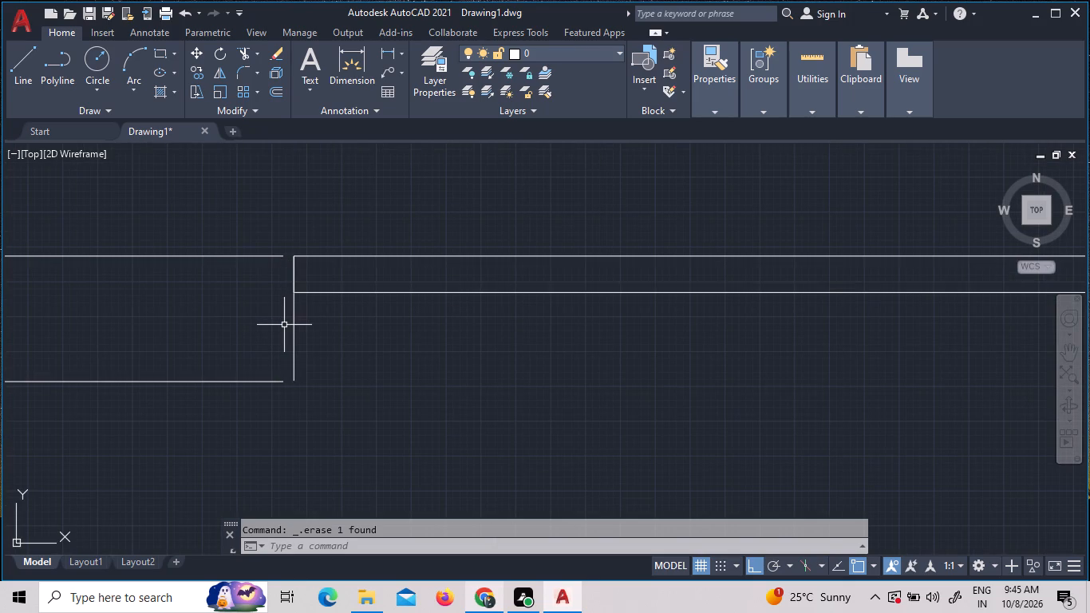
Extend the bottom wall's inner face line at the opening's left end to the side of the left door block.
{"action": "type", "text": "EX"}
{"action": "key", "text": "space"}
{"action": "key", "text": "space"}
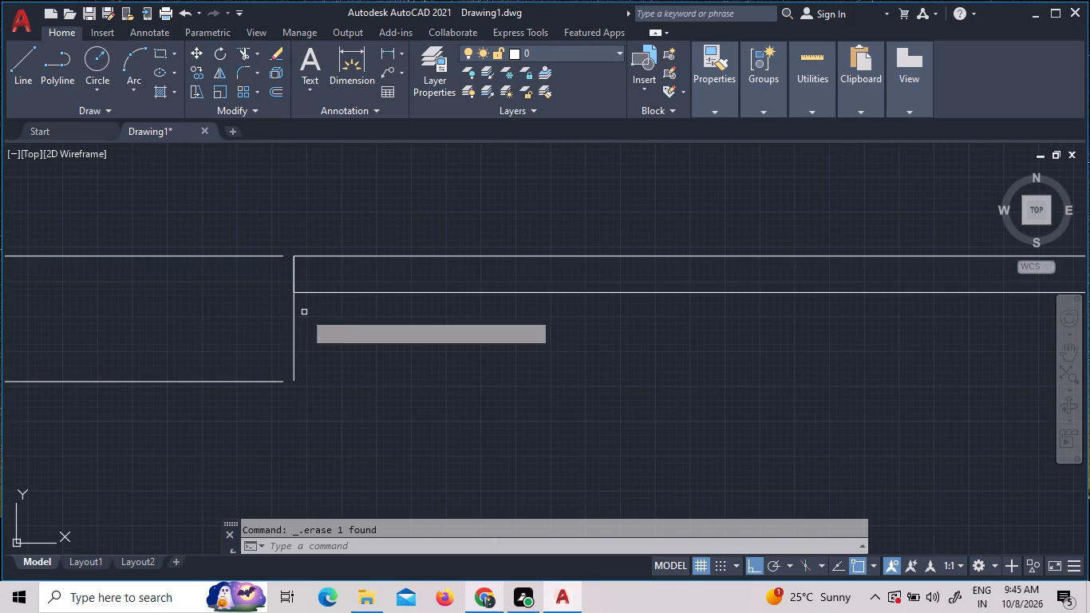
{"action": "left_click", "coordinate": [253, 257]}
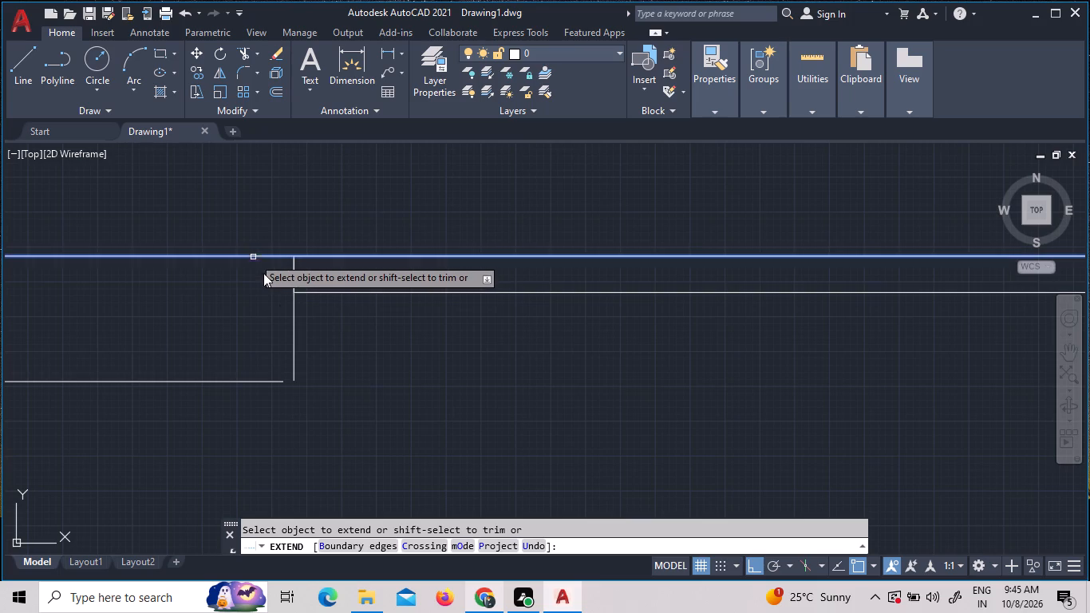
{"action": "left_click", "coordinate": [278, 380]}
{"action": "left_click", "coordinate": [267, 382]}
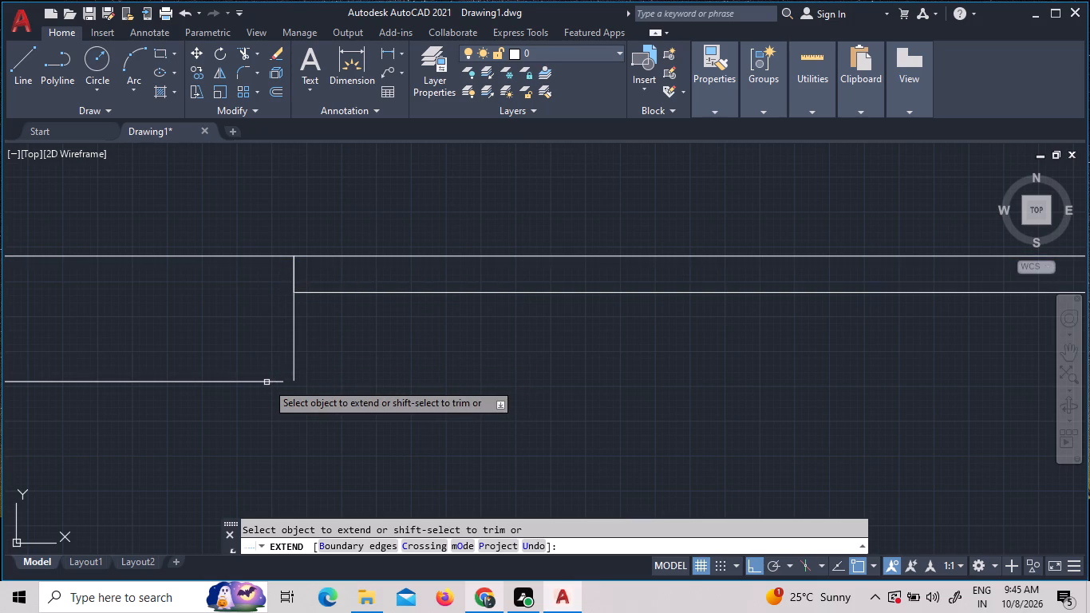
{"action": "key", "text": "Escape"}
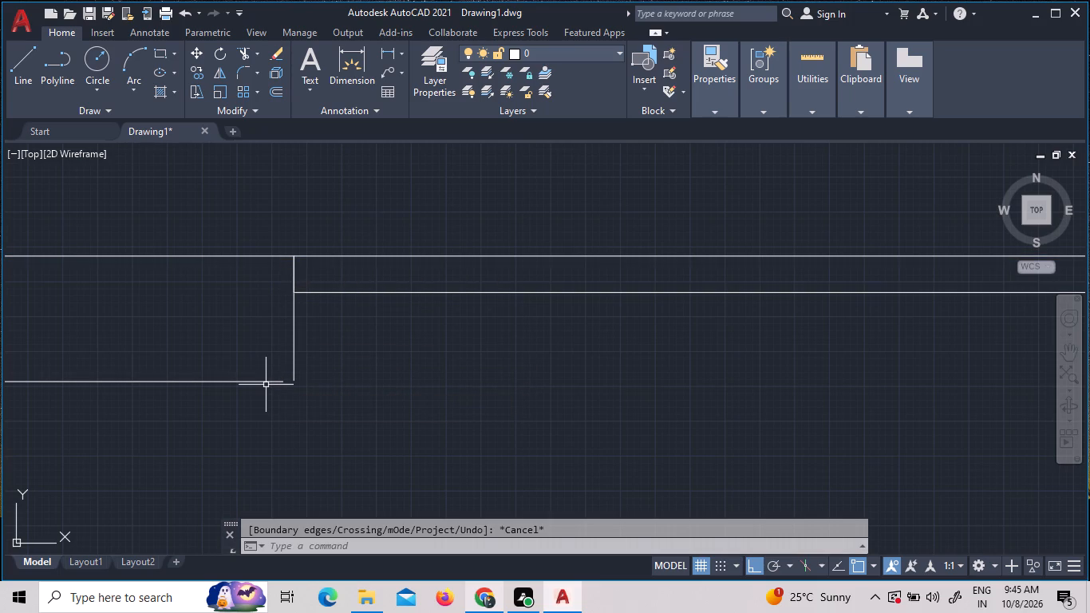
Extend the bottom wall's outer face line from the opening's right end across beneath both door blocks to the plan's lower left outer corner.
{"action": "type", "text": "EX"}
{"action": "key", "text": "space"}
{"action": "key", "text": "space"}
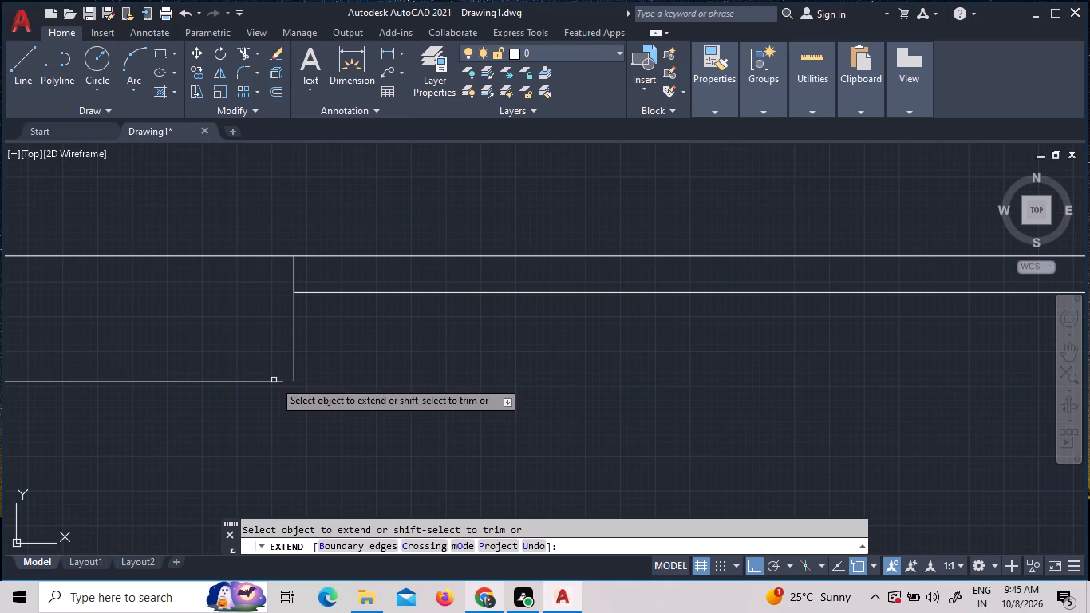
{"action": "left_click", "coordinate": [274, 382]}
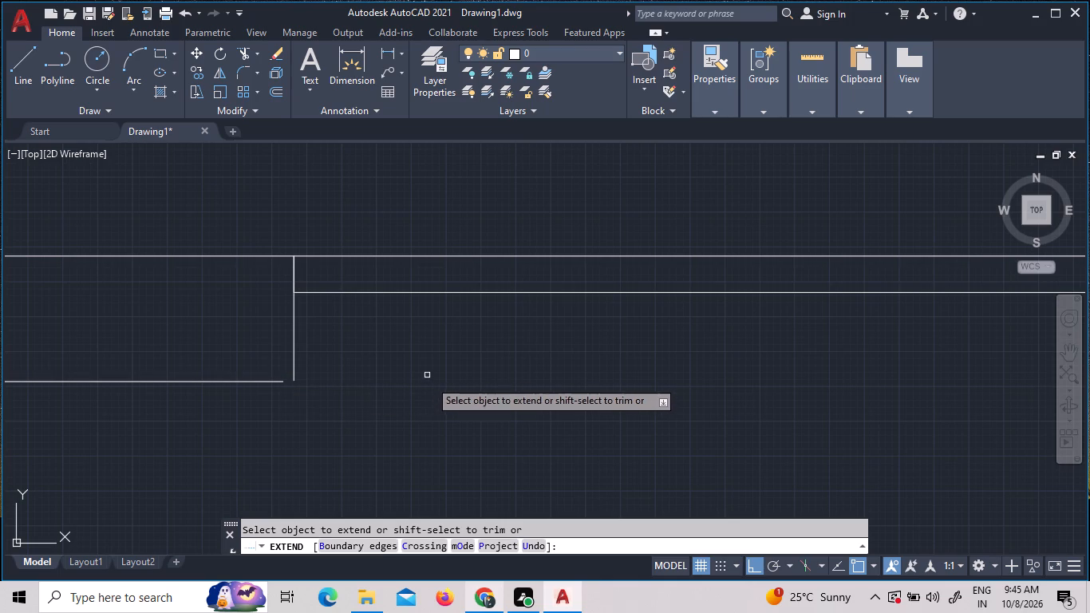
{"action": "scroll", "coordinate": [413, 387], "scroll_direction": "down", "scroll_amount": 2}
{"action": "scroll", "coordinate": [854, 395], "scroll_direction": "down", "scroll_amount": 1}
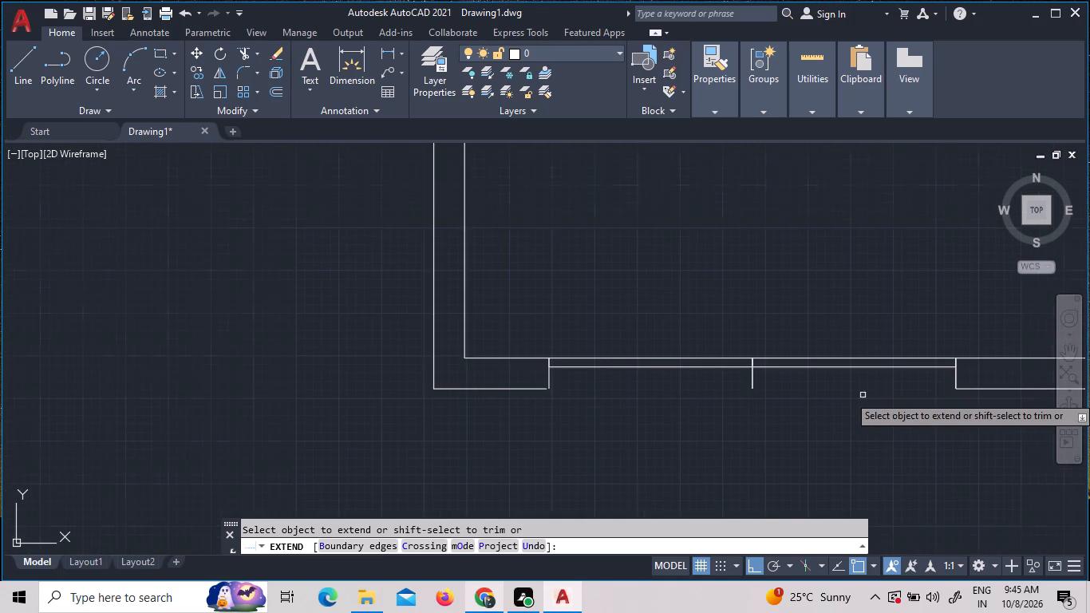
{"action": "scroll", "coordinate": [985, 378], "scroll_direction": "up", "scroll_amount": 2}
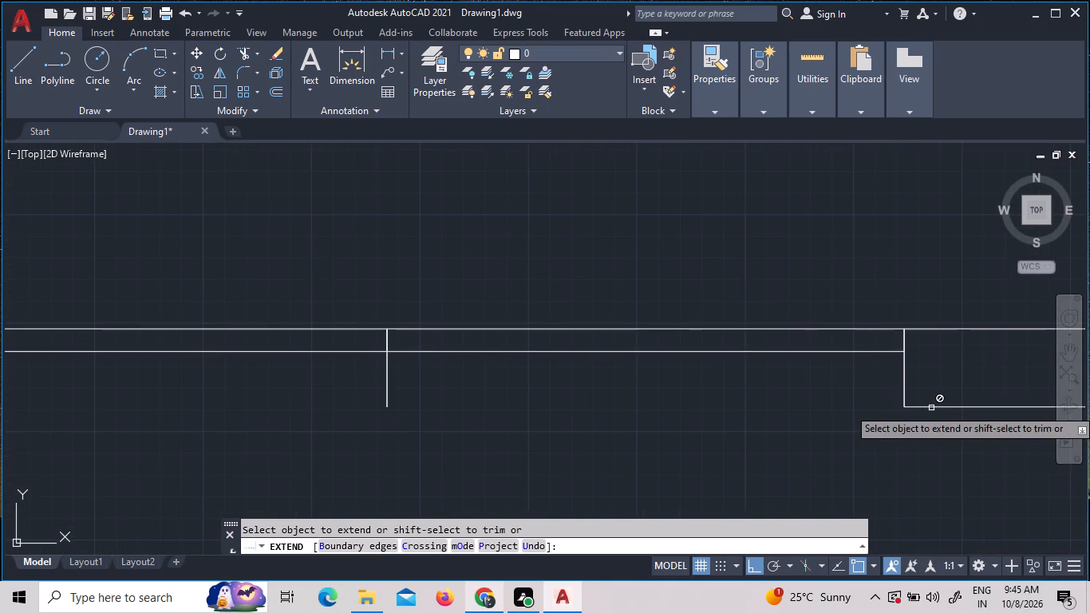
{"action": "scroll", "coordinate": [906, 409], "scroll_direction": "up", "scroll_amount": 1}
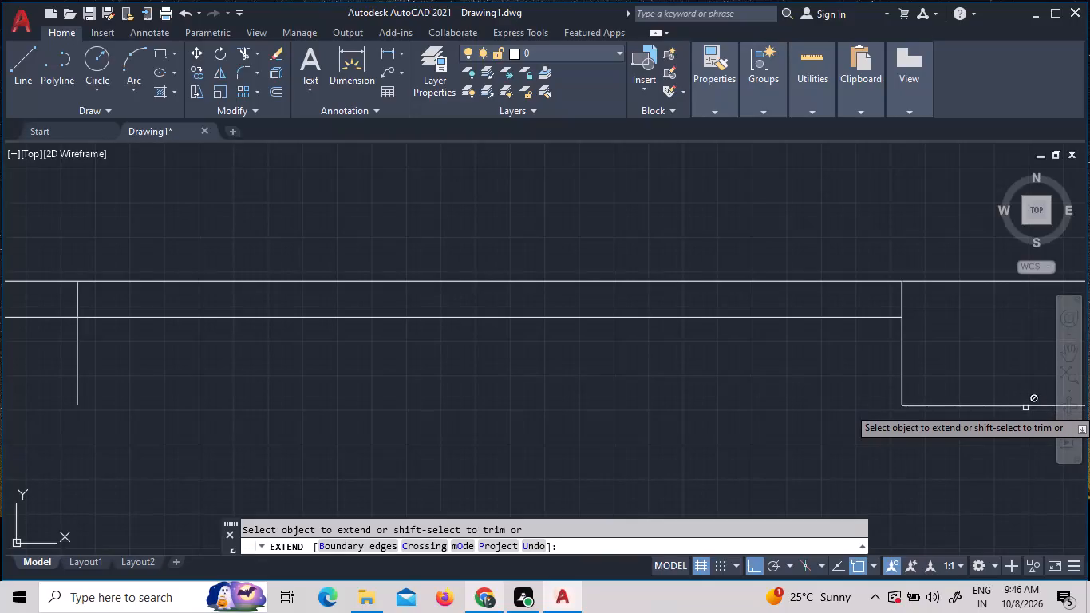
{"action": "left_click", "coordinate": [930, 406]}
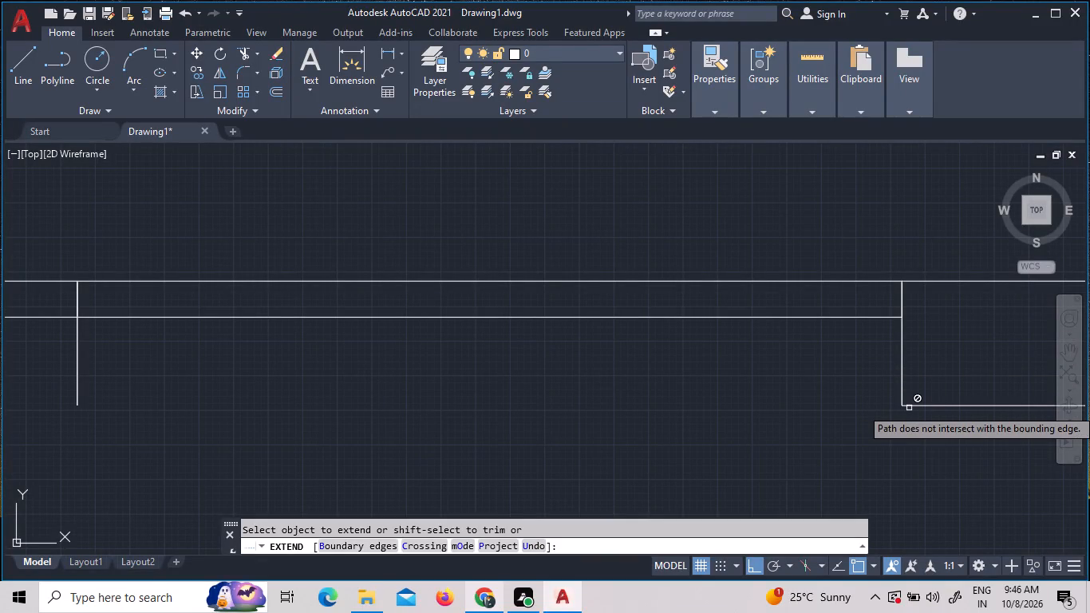
{"action": "scroll", "coordinate": [909, 408], "scroll_direction": "down", "scroll_amount": 4}
{"action": "scroll", "coordinate": [973, 402], "scroll_direction": "down", "scroll_amount": 1}
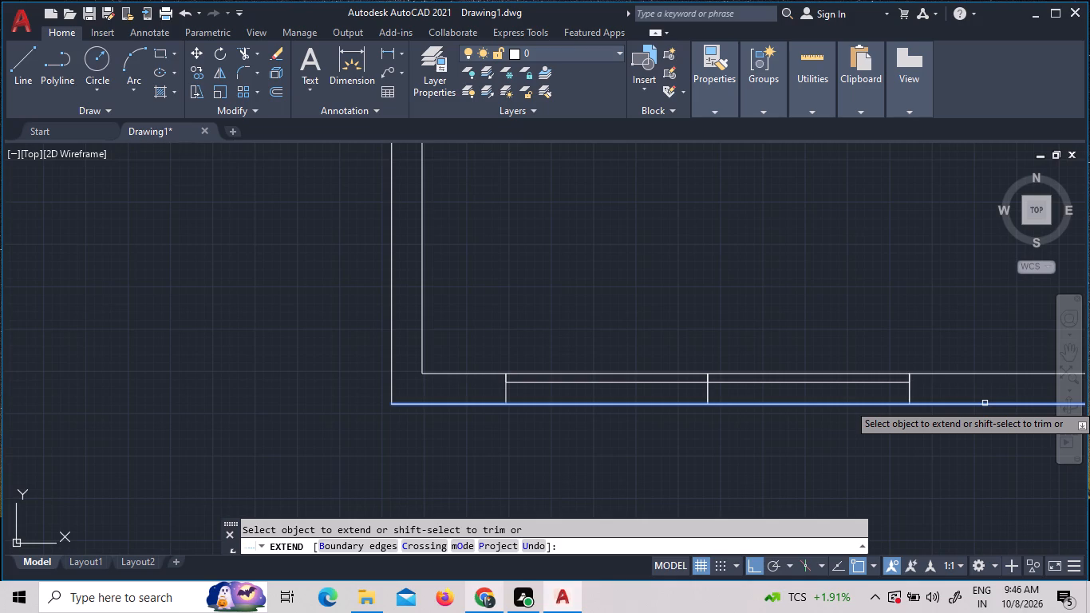
{"action": "left_click", "coordinate": [985, 403]}
Examine how the two door blocks sit between the inner and outer face lines of the bottom wall.
{"action": "scroll", "coordinate": [719, 374], "scroll_direction": "up", "scroll_amount": 1}
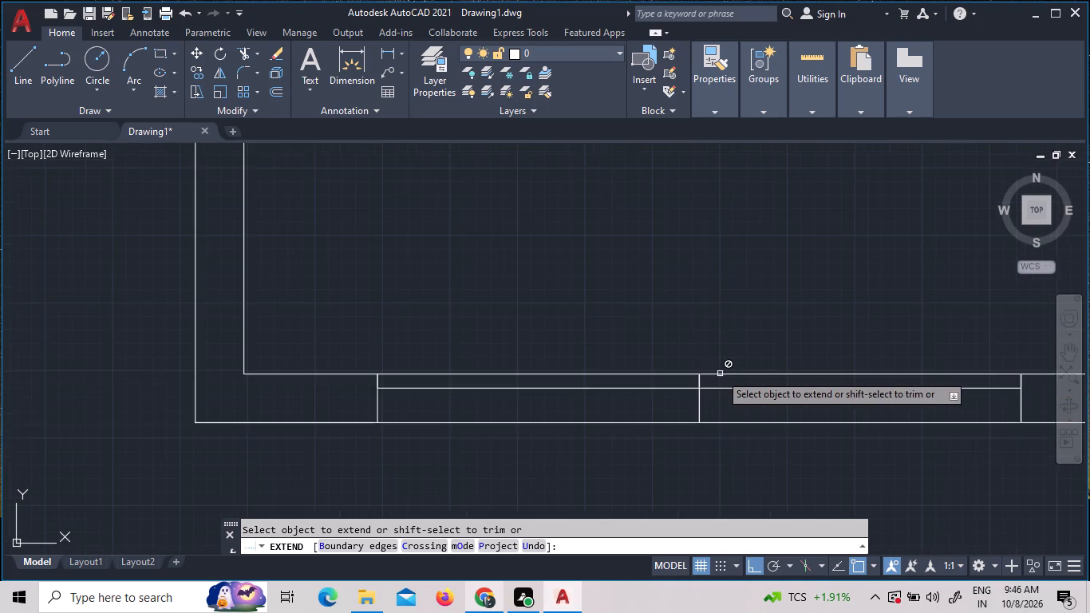
{"action": "scroll", "coordinate": [720, 374], "scroll_direction": "up", "scroll_amount": 3}
{"action": "scroll", "coordinate": [720, 374], "scroll_direction": "down", "scroll_amount": 3}
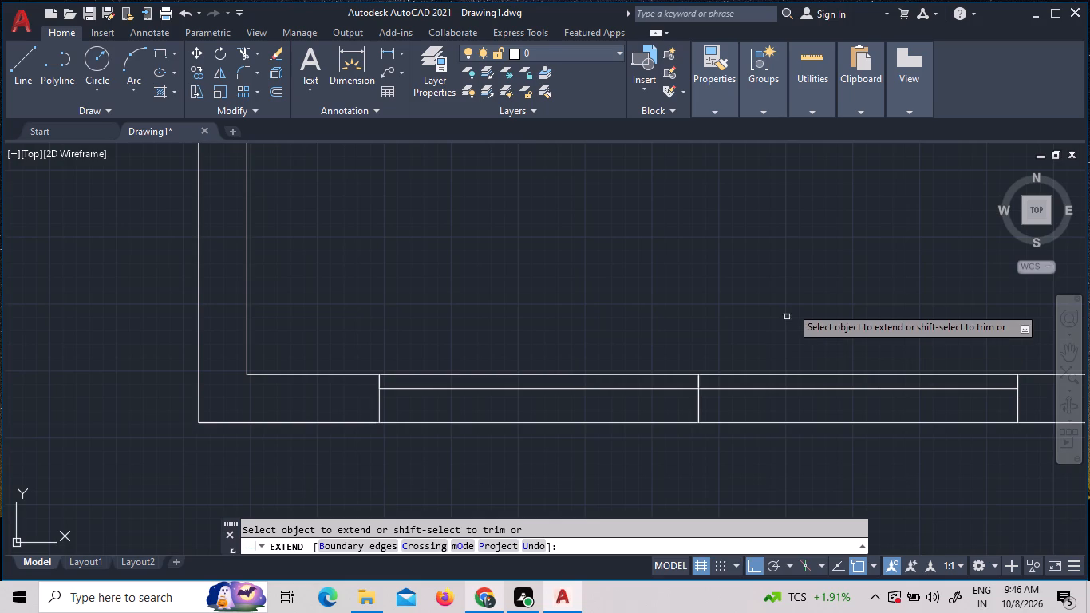
{"action": "scroll", "coordinate": [788, 289], "scroll_direction": "down", "scroll_amount": 1}
{"action": "scroll", "coordinate": [762, 362], "scroll_direction": "down", "scroll_amount": 1}
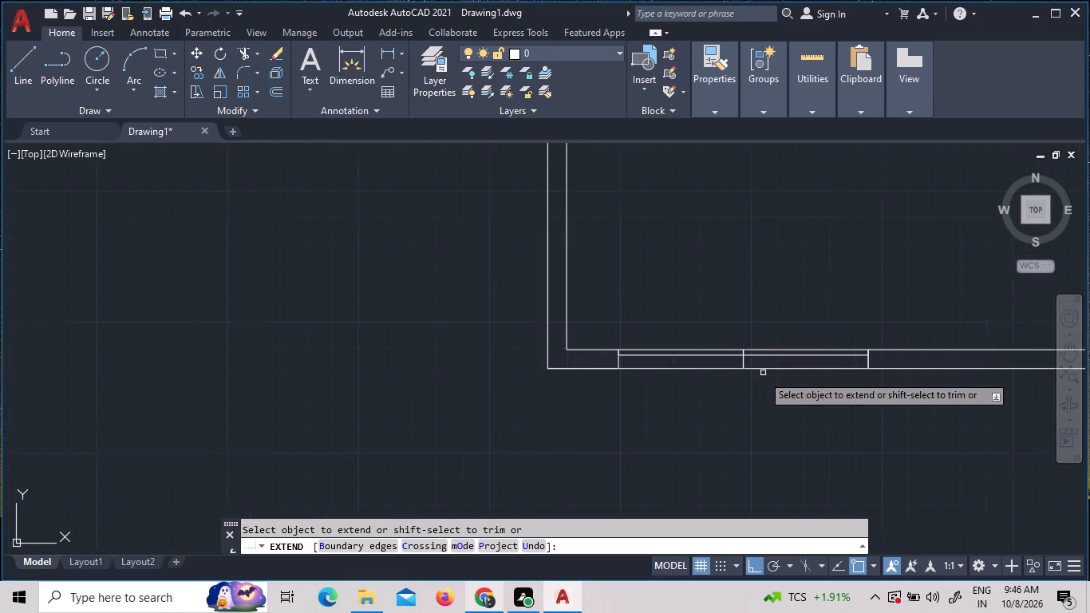
{"action": "scroll", "coordinate": [780, 378], "scroll_direction": "down", "scroll_amount": 7}
{"action": "scroll", "coordinate": [788, 335], "scroll_direction": "up", "scroll_amount": 3}
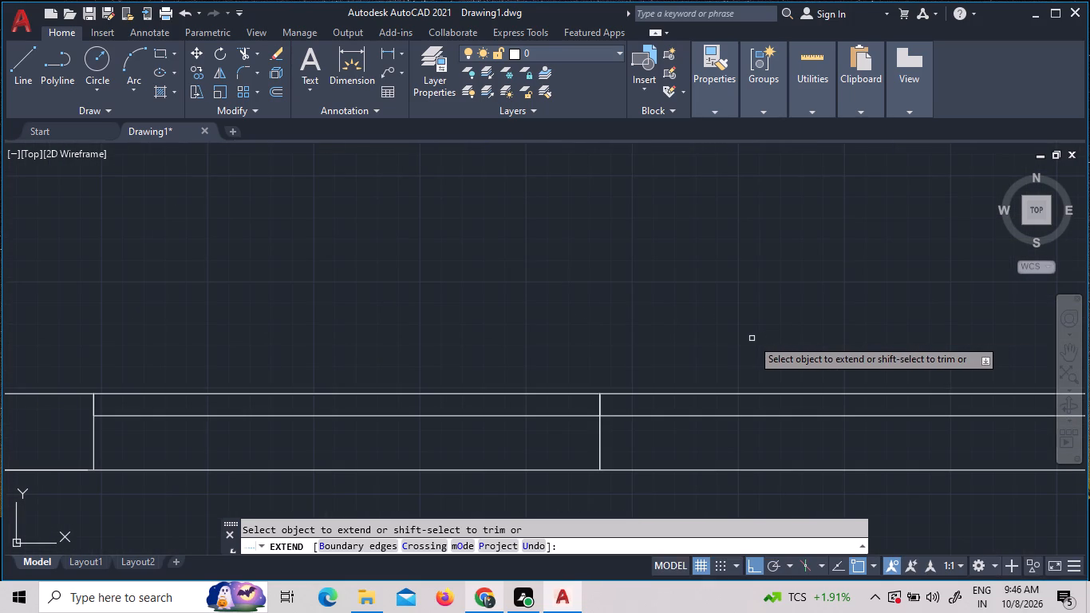
{"action": "scroll", "coordinate": [689, 370], "scroll_direction": "down", "scroll_amount": 10}
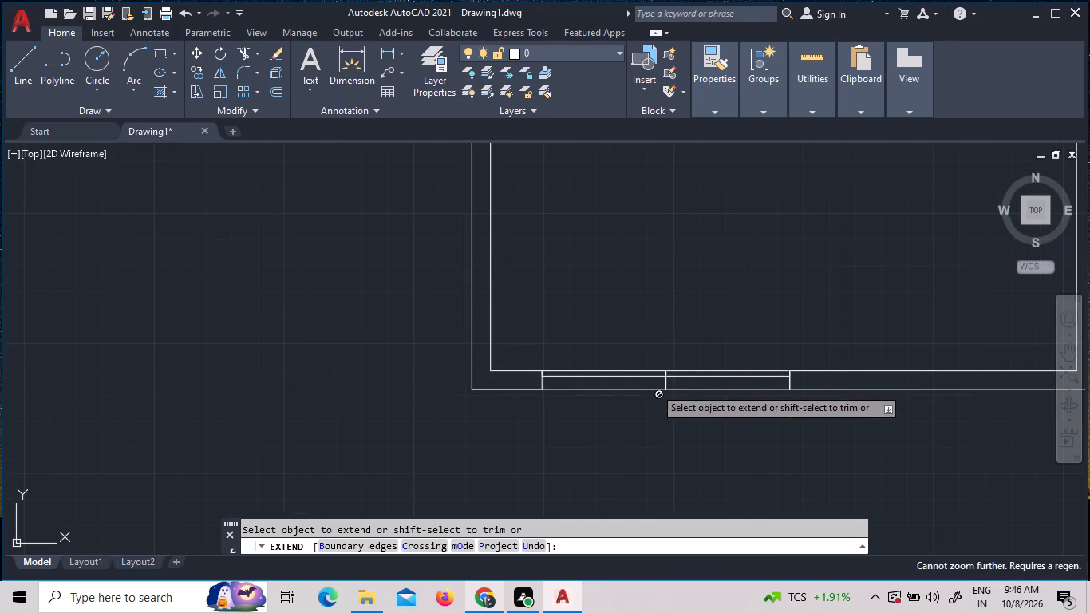
{"action": "key", "text": "Escape"}
Move the spare door block from the right side of the plan horizontally to the open space left of the plan.
{"action": "scroll", "coordinate": [665, 399], "scroll_direction": "down", "scroll_amount": 5}
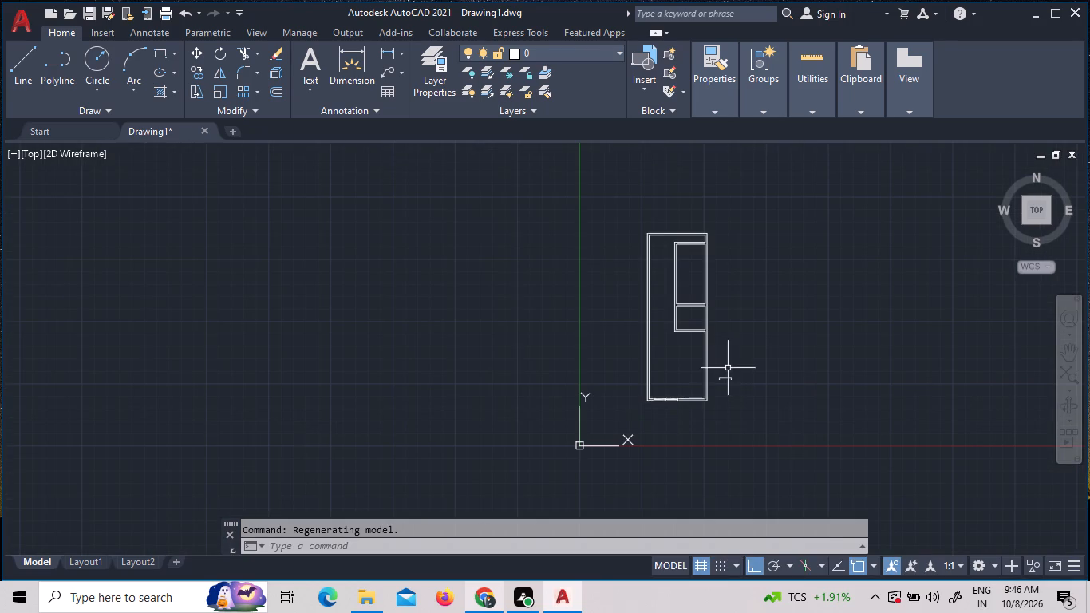
{"action": "scroll", "coordinate": [725, 374], "scroll_direction": "up", "scroll_amount": 2}
{"action": "left_click_drag", "start_coordinate": [764, 400], "coordinate": [745, 394]}
{"action": "left_click", "coordinate": [700, 356]}
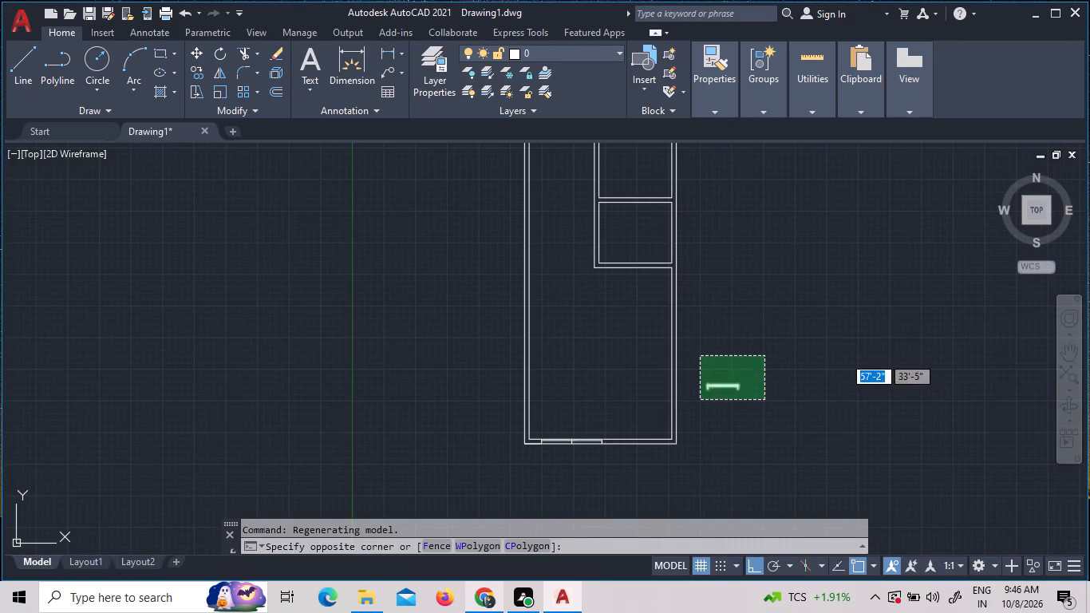
{"action": "right_click", "coordinate": [729, 386]}
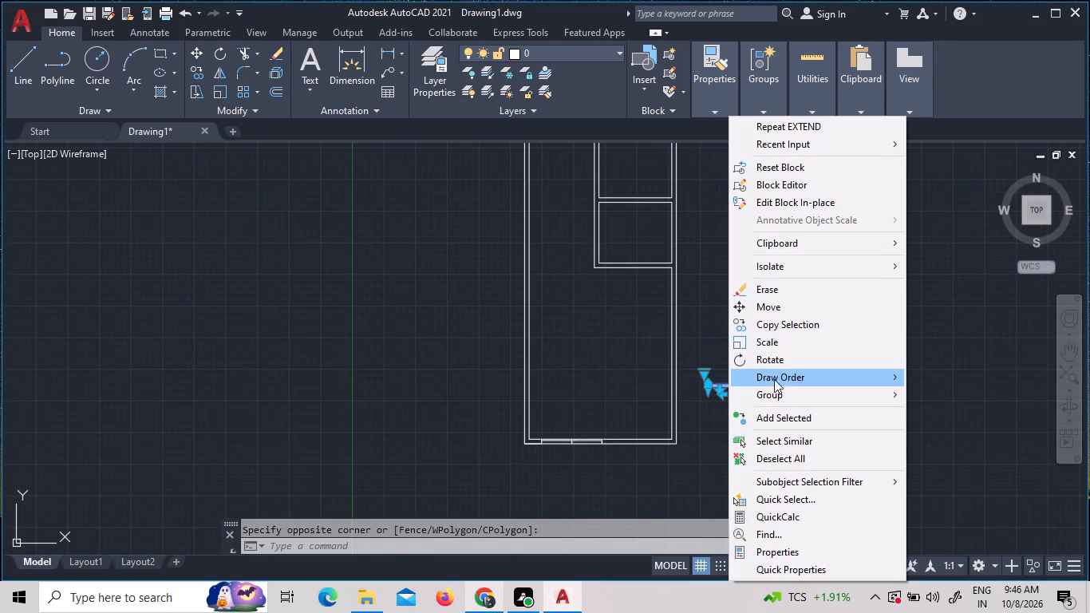
{"action": "left_click", "coordinate": [781, 308]}
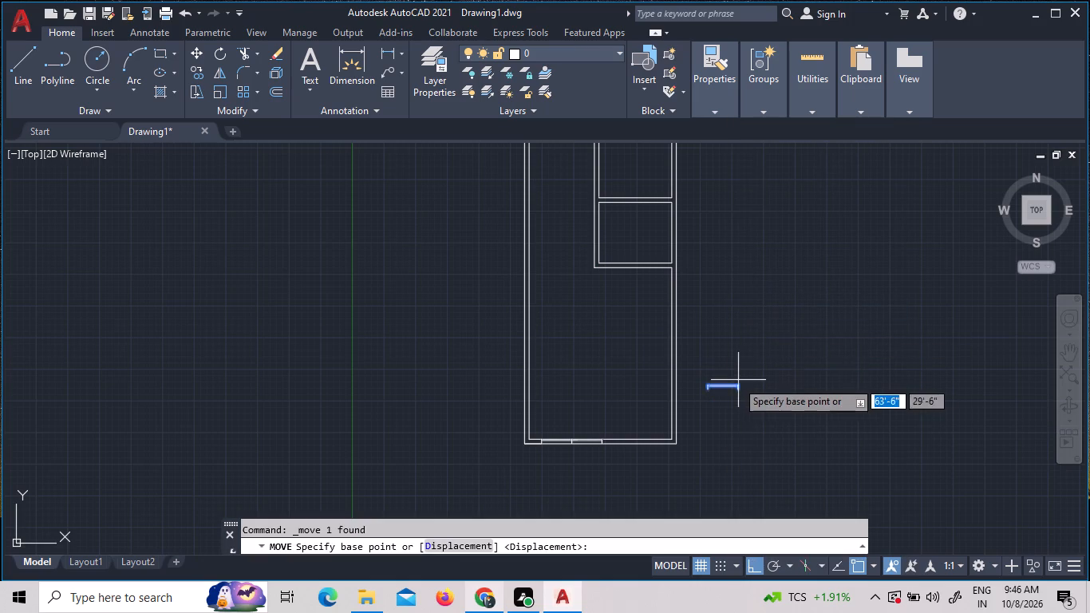
{"action": "left_click", "coordinate": [727, 394]}
{"action": "left_click", "coordinate": [373, 299]}
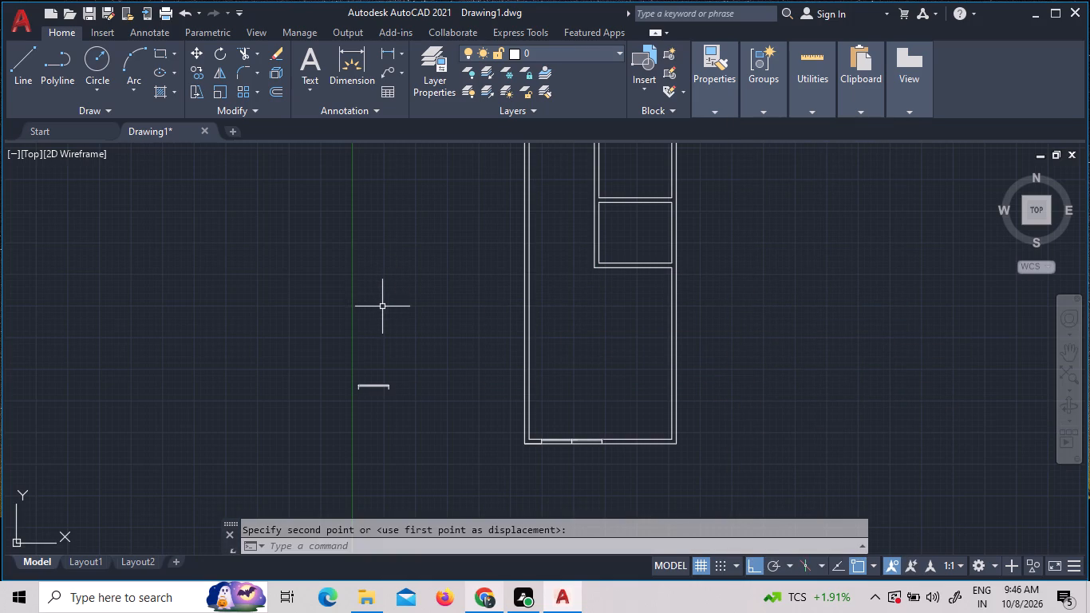
{"action": "key", "text": "Escape"}
Measure the bottom wall between the right door block and the plan's lower right corner, along with its thickness.
{"action": "scroll", "coordinate": [641, 442], "scroll_direction": "up", "scroll_amount": 2}
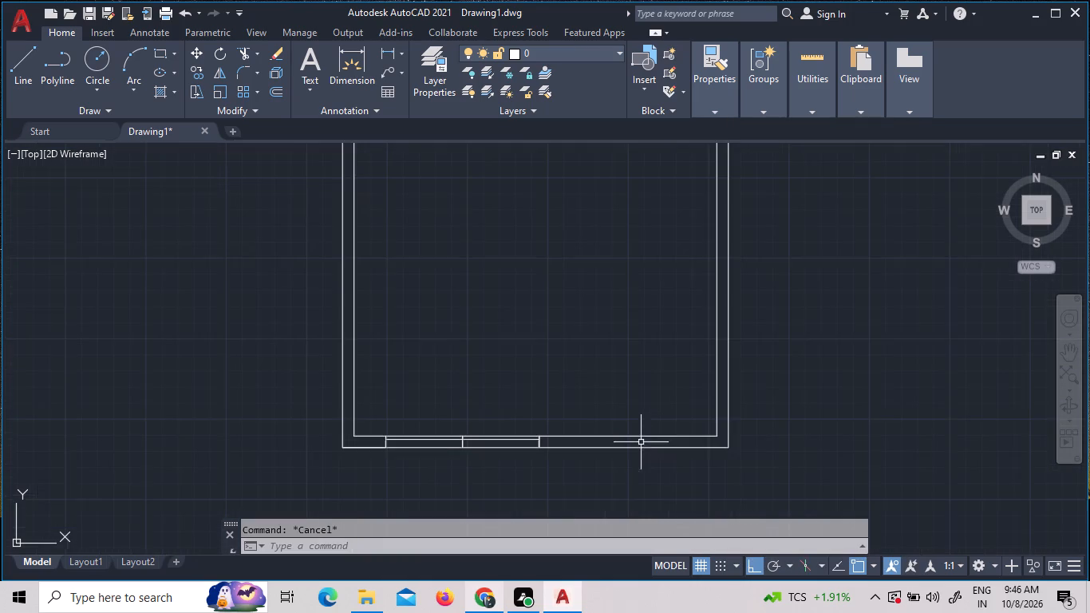
{"action": "scroll", "coordinate": [641, 442], "scroll_direction": "up", "scroll_amount": 2}
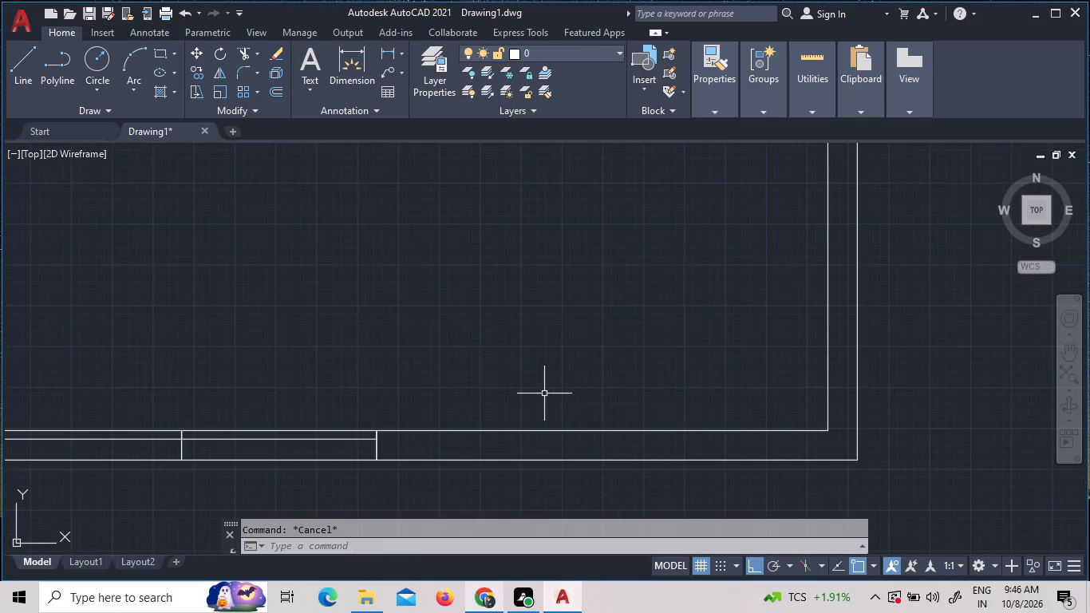
{"action": "scroll", "coordinate": [691, 439], "scroll_direction": "up", "scroll_amount": 1}
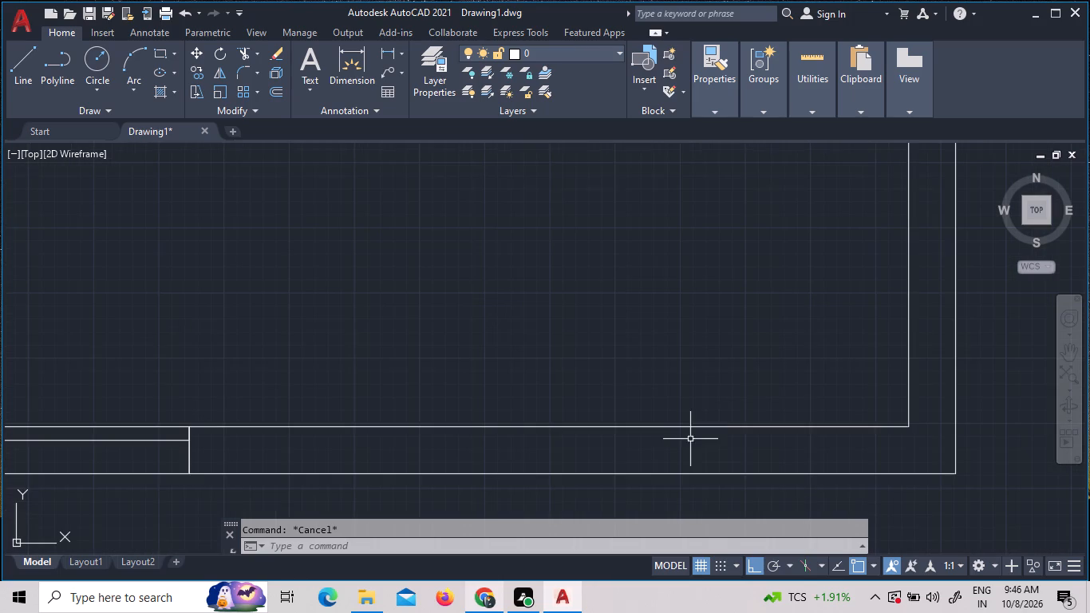
{"action": "left_click", "coordinate": [822, 107]}
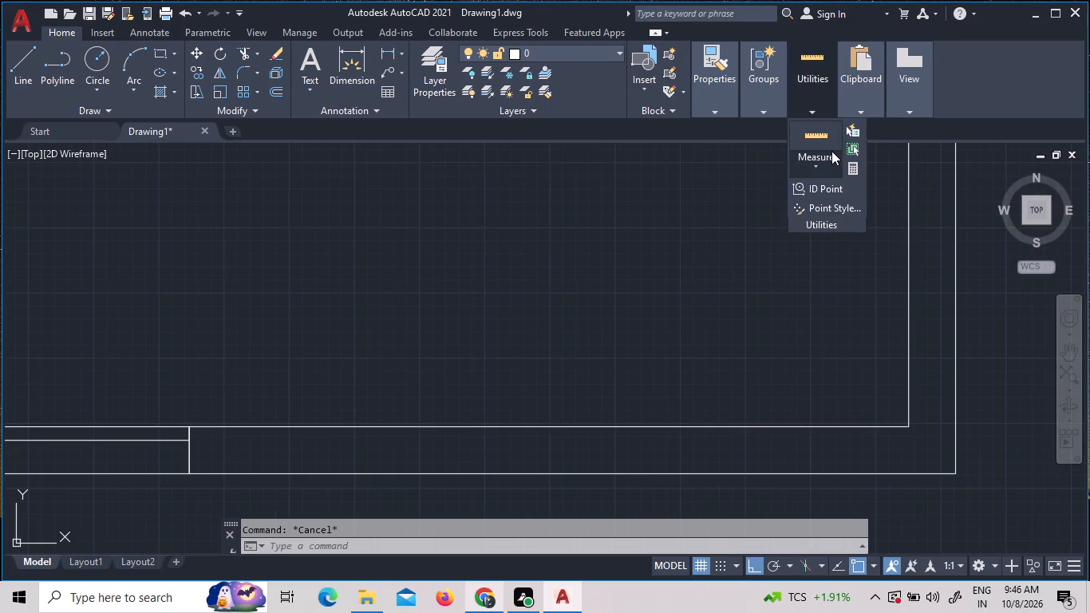
{"action": "left_click", "coordinate": [831, 141]}
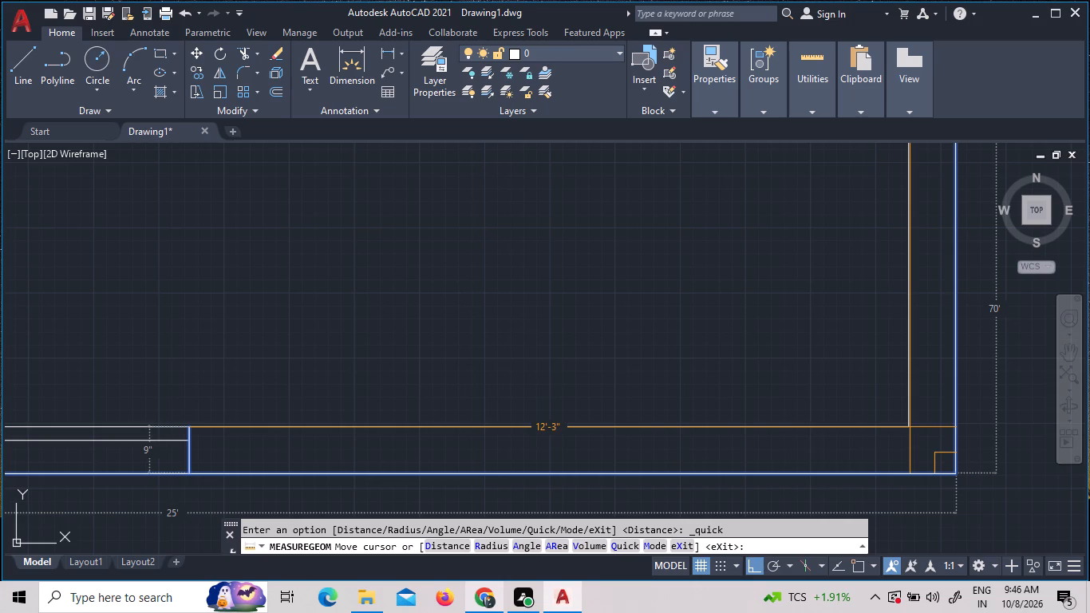
{"action": "scroll", "coordinate": [909, 430], "scroll_direction": "down", "scroll_amount": 1}
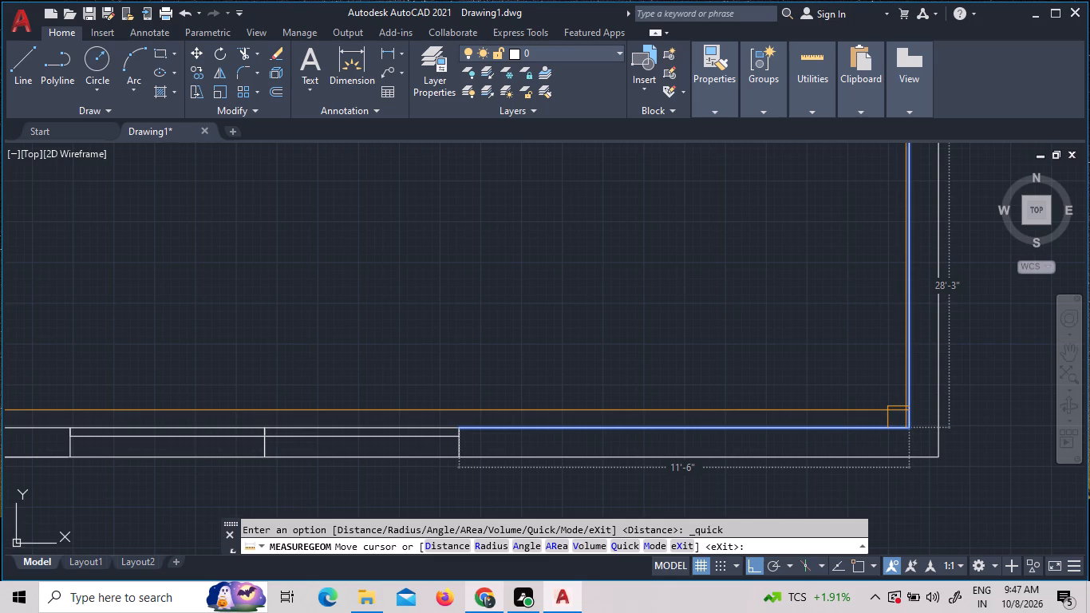
{"action": "scroll", "coordinate": [906, 409], "scroll_direction": "down", "scroll_amount": 2}
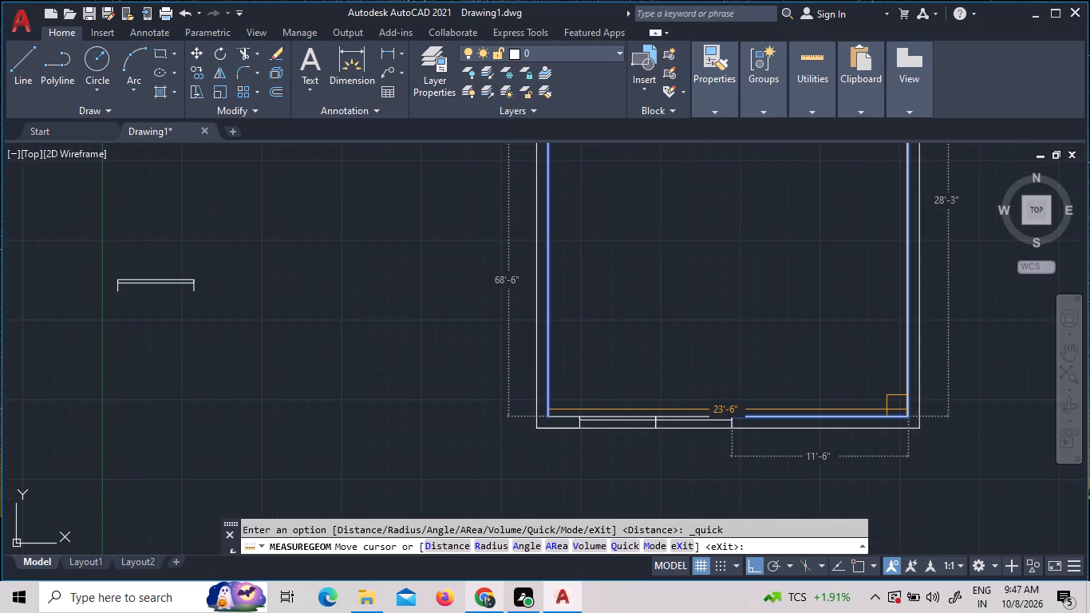
{"action": "scroll", "coordinate": [906, 409], "scroll_direction": "up", "scroll_amount": 3}
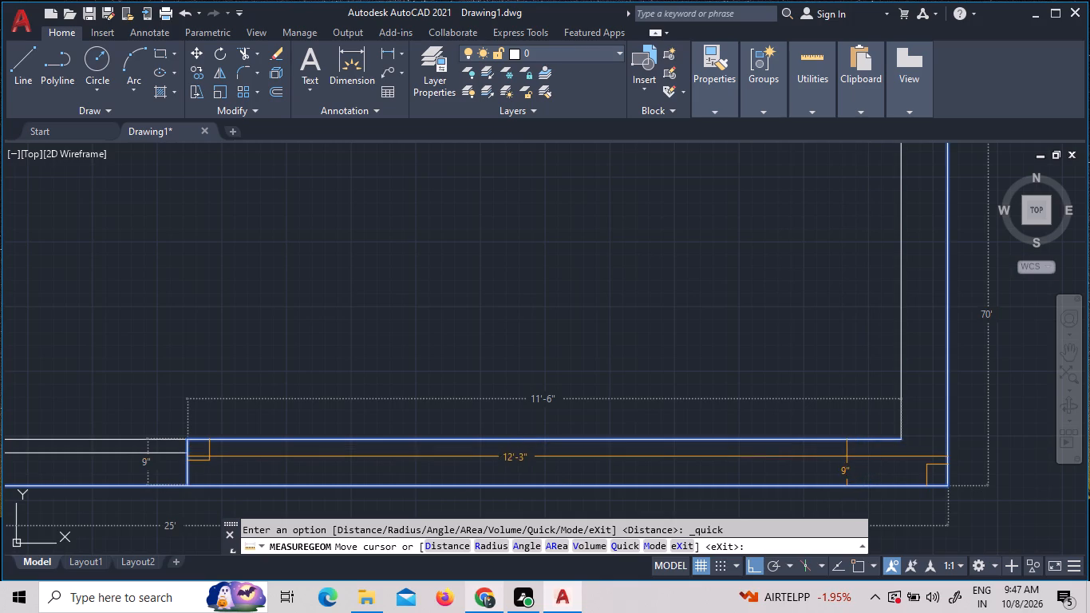
{"action": "scroll", "coordinate": [845, 457], "scroll_direction": "down", "scroll_amount": 4}
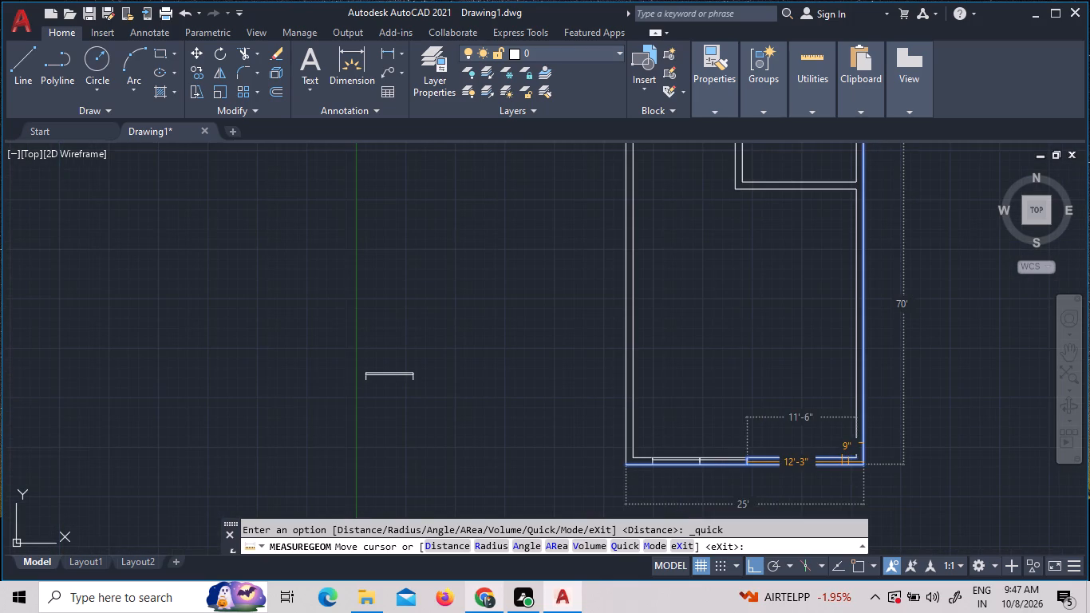
{"action": "scroll", "coordinate": [849, 462], "scroll_direction": "up", "scroll_amount": 4}
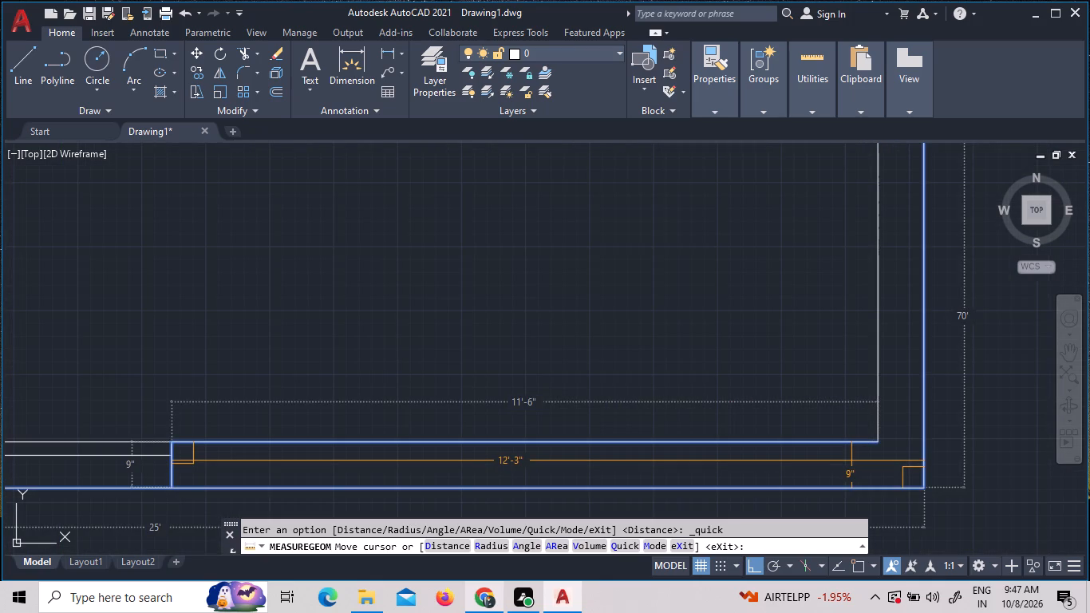
{"action": "key", "text": "Escape"}
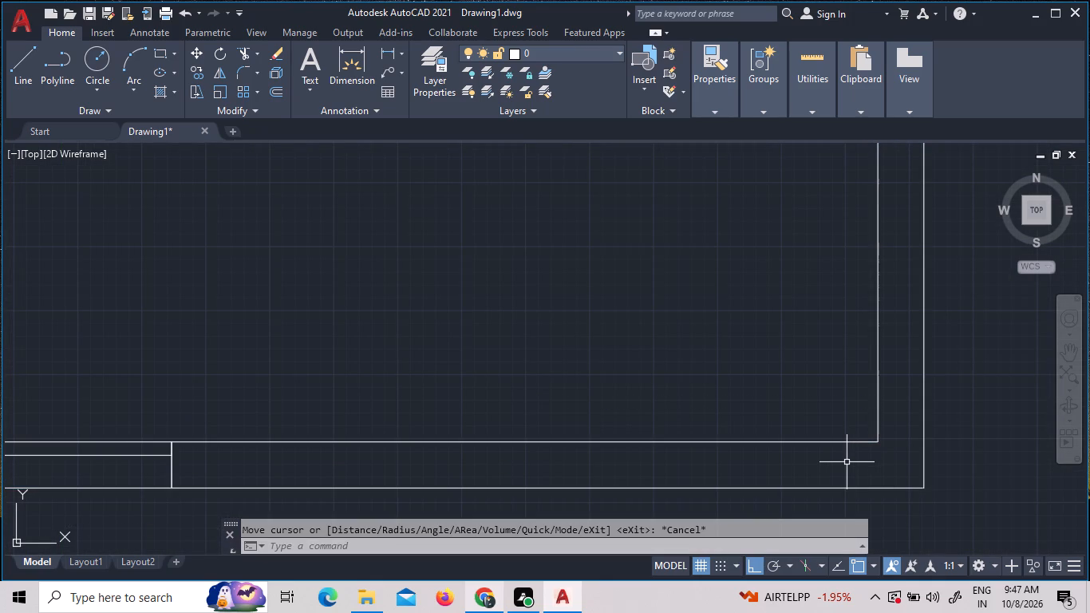
Offset the right wall's inner face line 8' inward across the large lower room.
{"action": "key", "text": "o"}
{"action": "key", "text": "Return"}
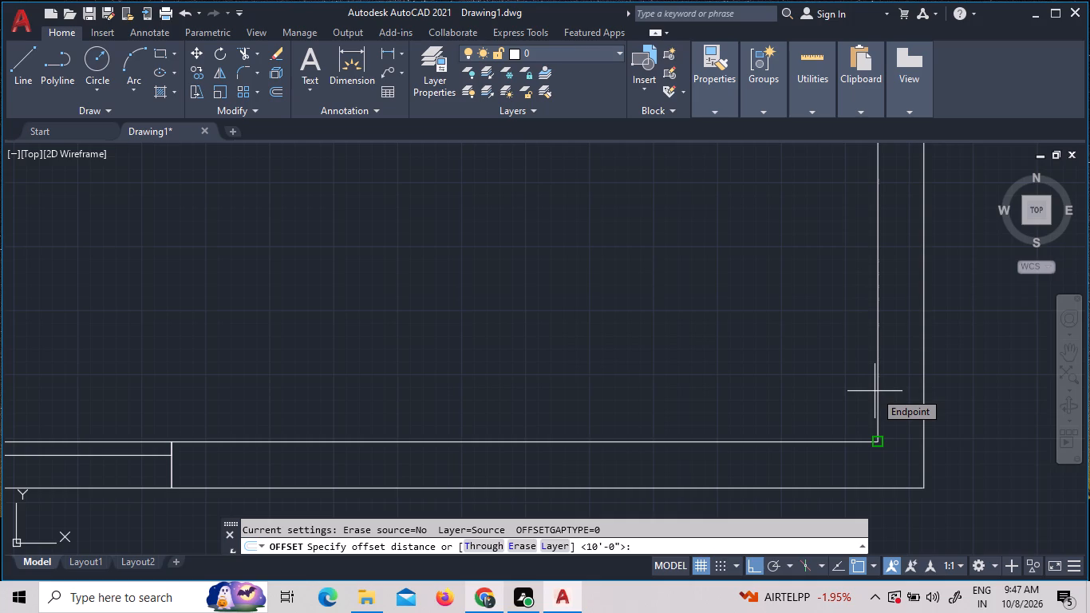
{"action": "key", "text": "6"}
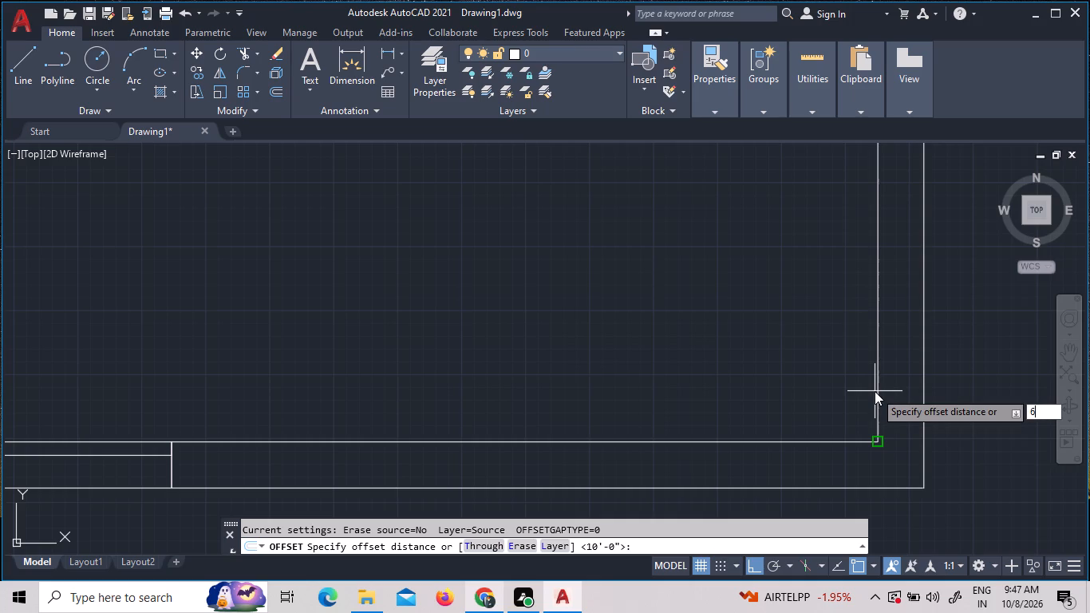
{"action": "key", "text": "BackSpace"}
{"action": "key", "text": "8"}
{"action": "key", "text": "apostrophe"}
{"action": "key", "text": "Return"}
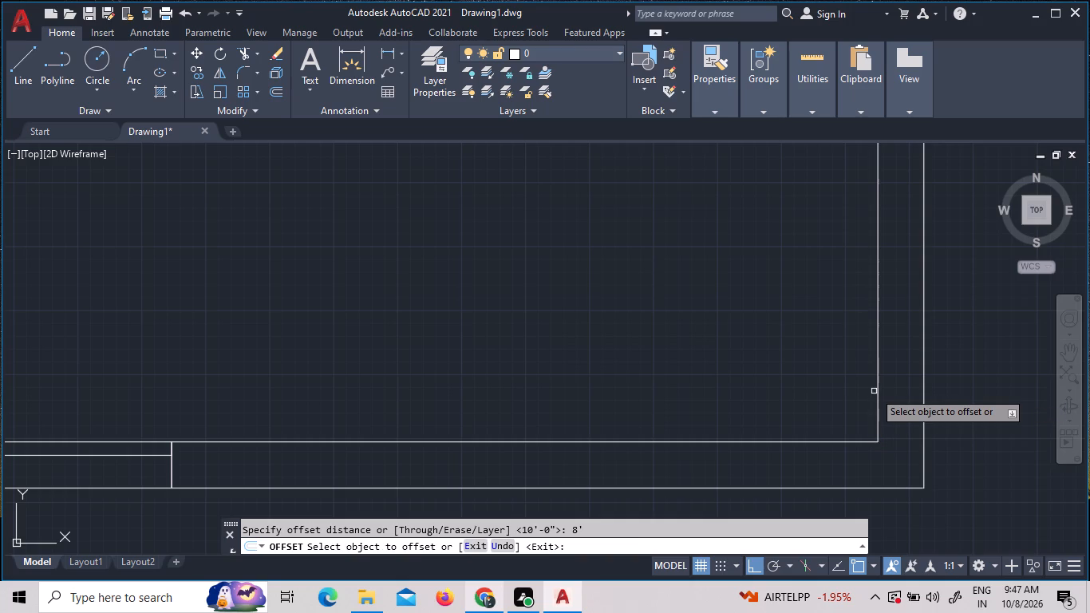
{"action": "left_click", "coordinate": [879, 396]}
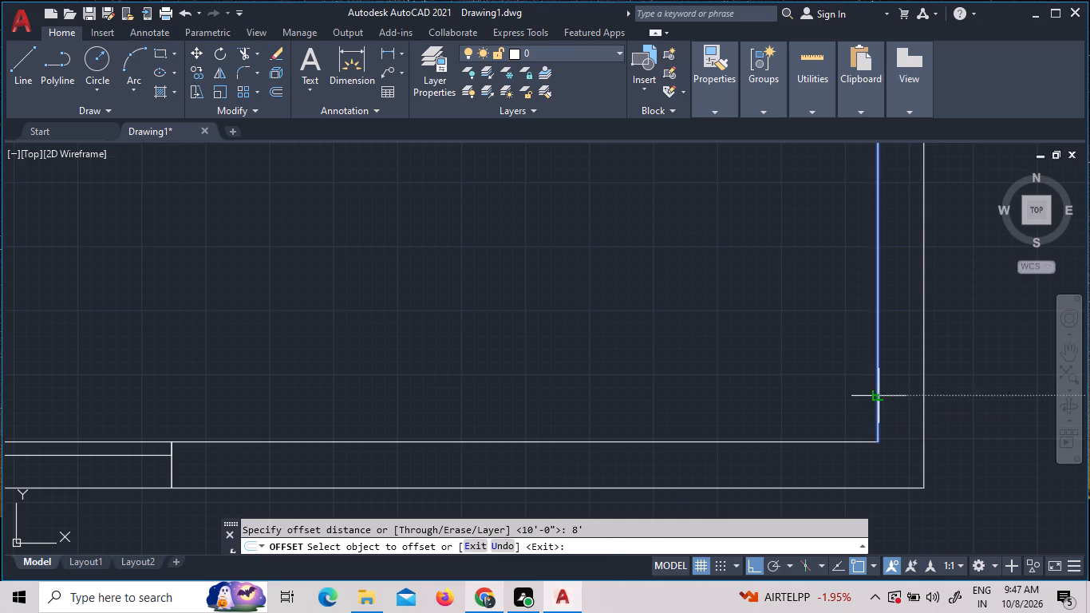
{"action": "left_click", "coordinate": [763, 401]}
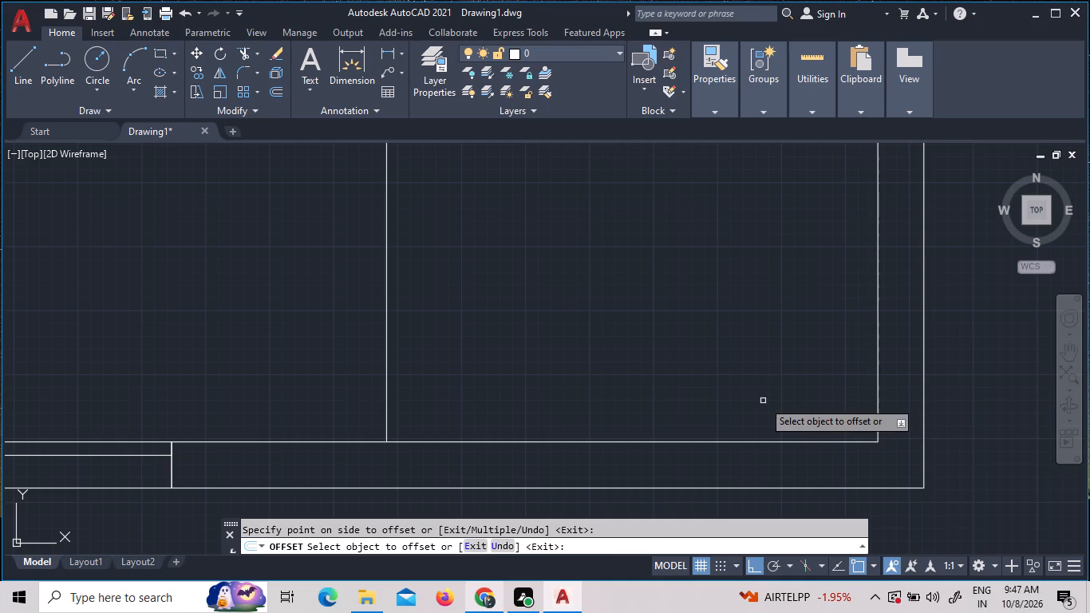
{"action": "scroll", "coordinate": [734, 448], "scroll_direction": "down", "scroll_amount": 4}
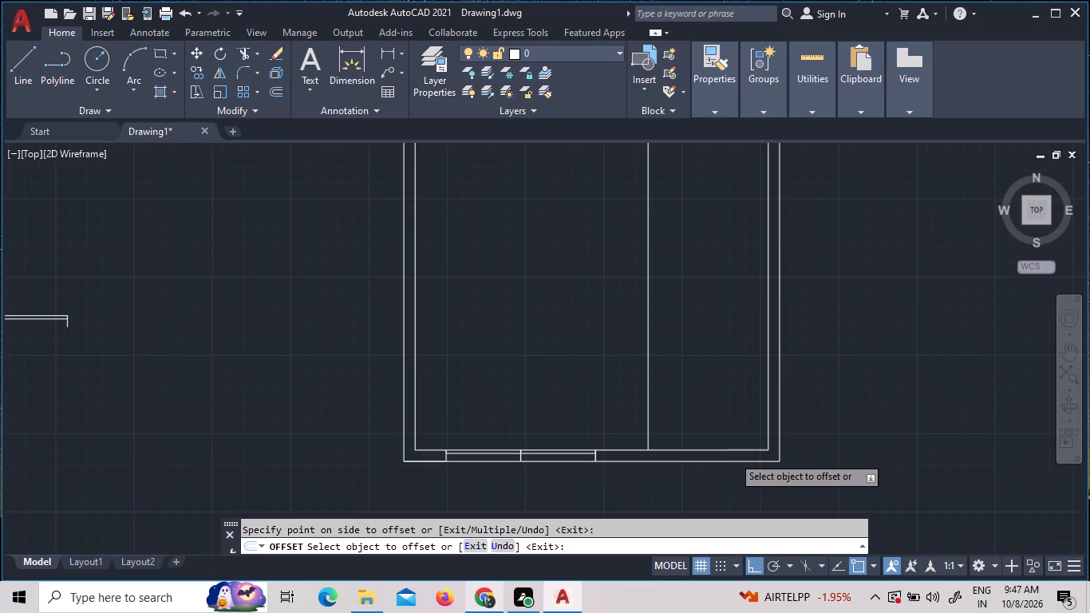
{"action": "scroll", "coordinate": [733, 456], "scroll_direction": "down", "scroll_amount": 1}
{"action": "scroll", "coordinate": [725, 377], "scroll_direction": "up", "scroll_amount": 2}
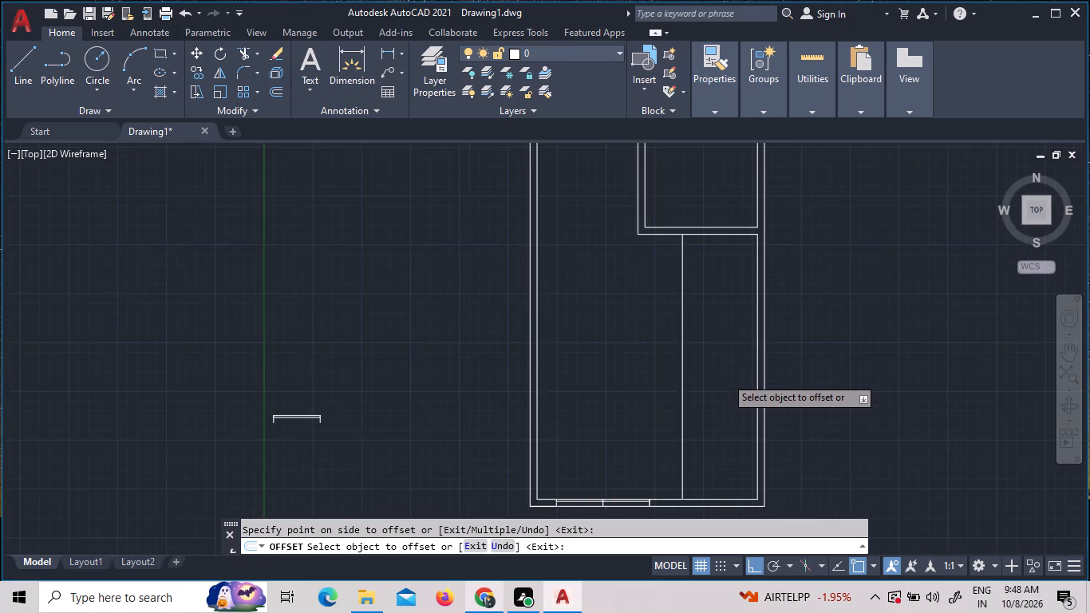
{"action": "key", "text": "Escape"}
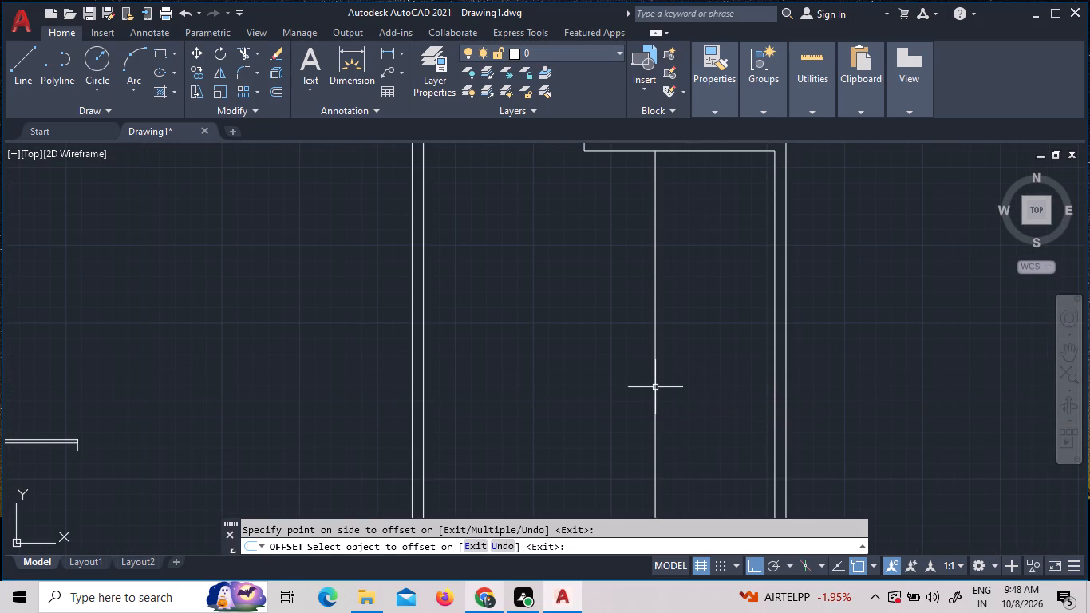
Offset the new vertical partition line 9" to the left to give the partition its second face.
{"action": "key", "text": "o"}
{"action": "key", "text": "Return"}
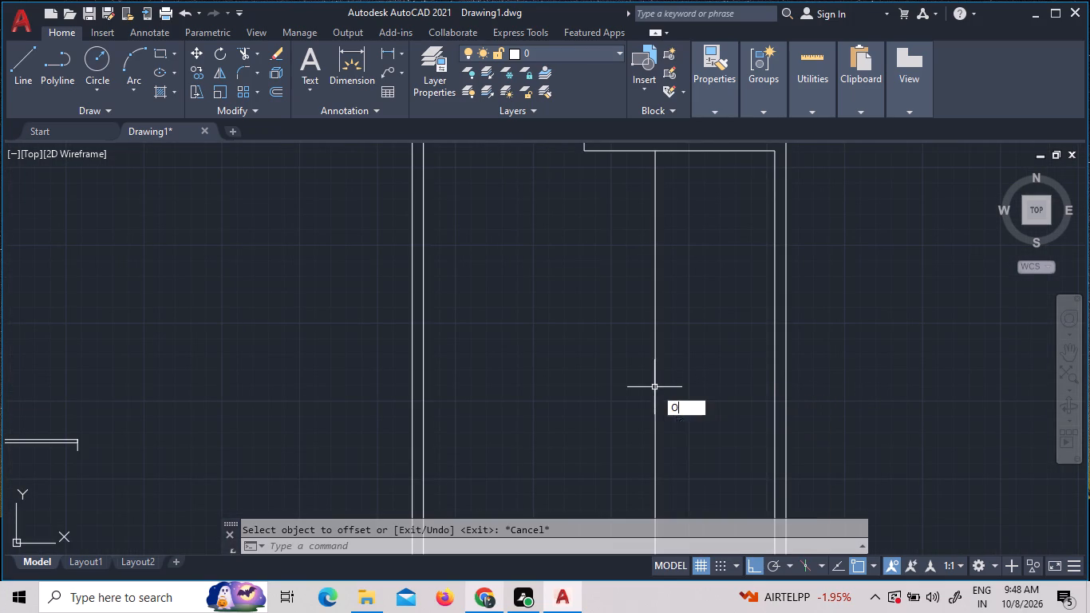
{"action": "type", "text": "9\""}
{"action": "key", "text": "Return"}
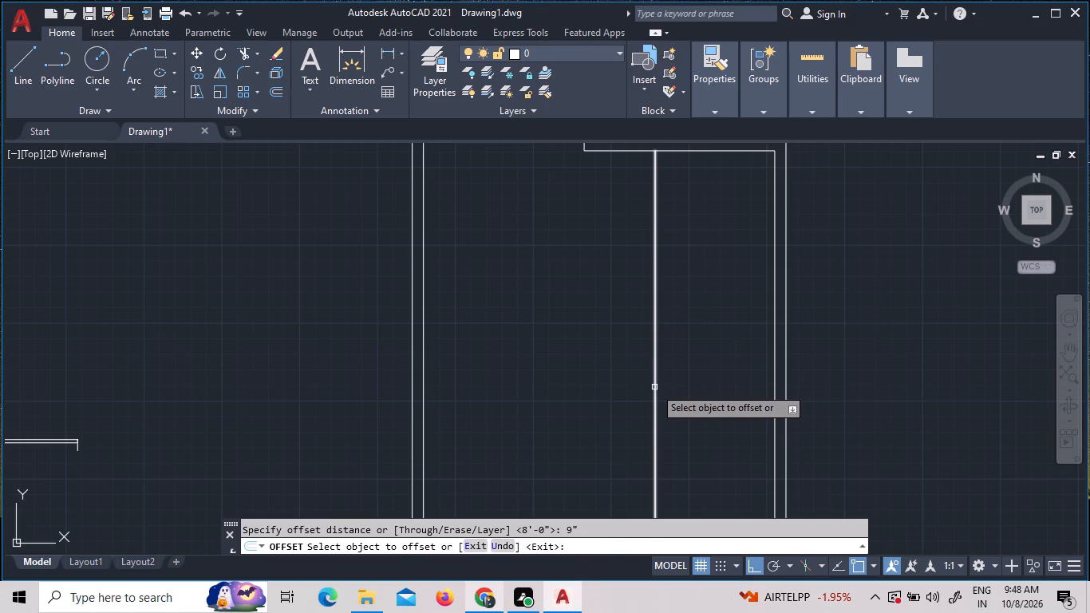
{"action": "left_click", "coordinate": [654, 387]}
{"action": "left_click", "coordinate": [622, 390]}
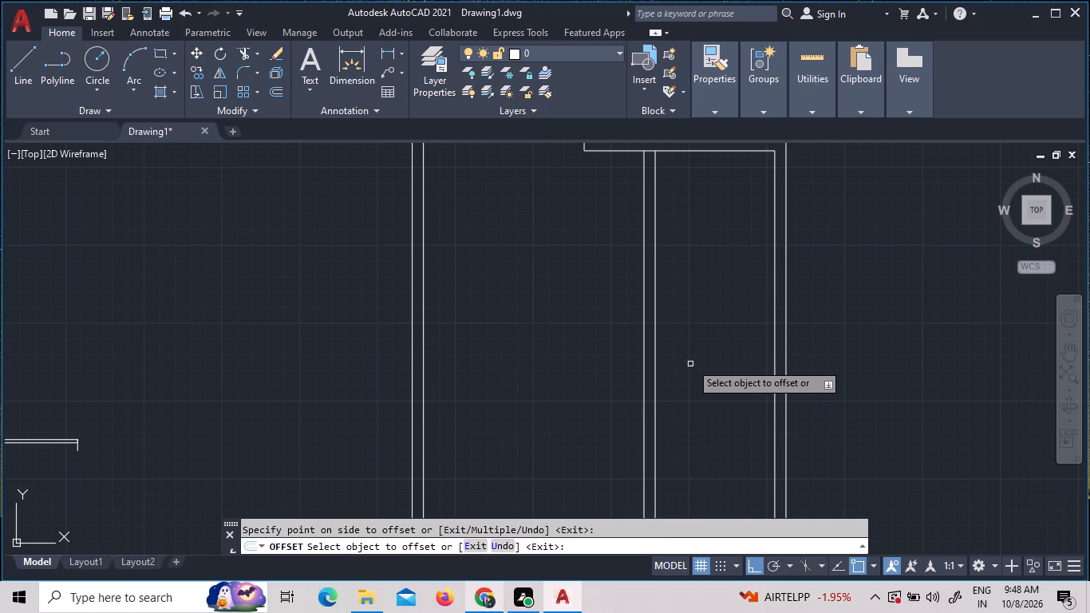
{"action": "scroll", "coordinate": [692, 356], "scroll_direction": "down", "scroll_amount": 2}
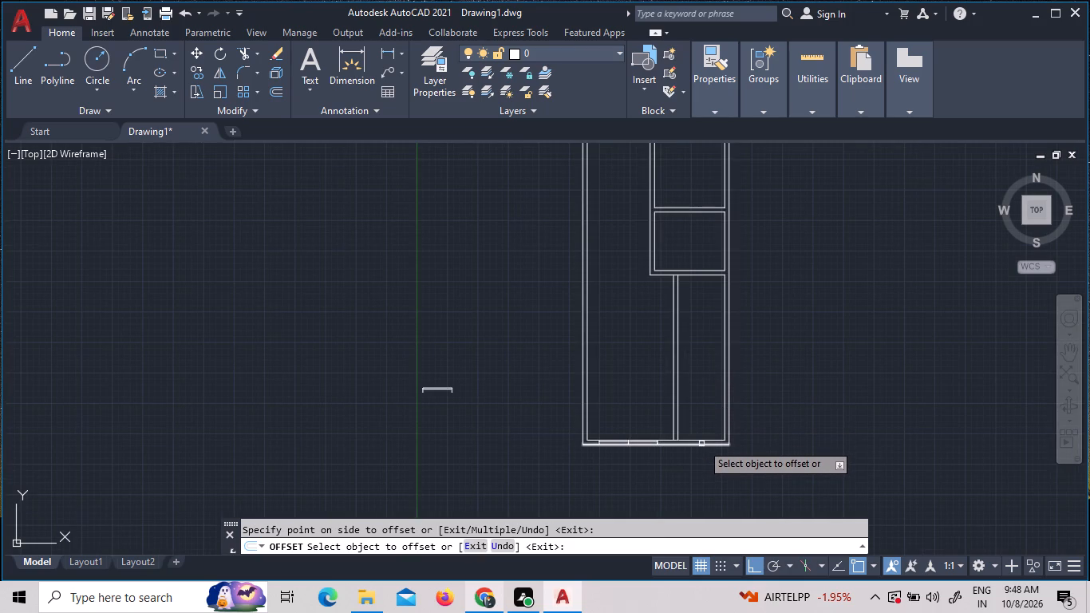
{"action": "left_click", "coordinate": [702, 440]}
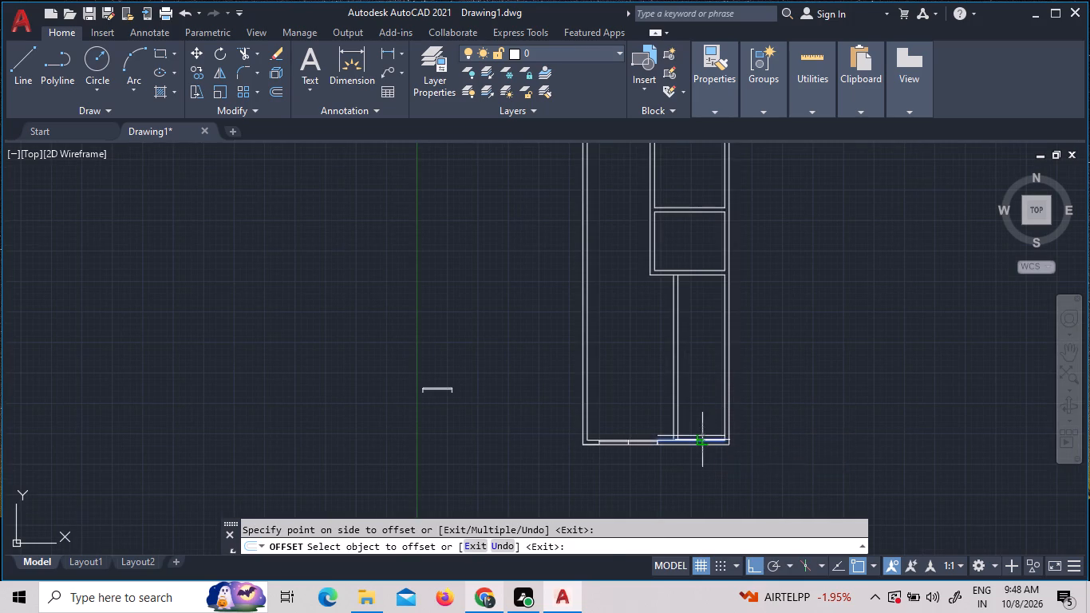
{"action": "key", "text": "Escape"}
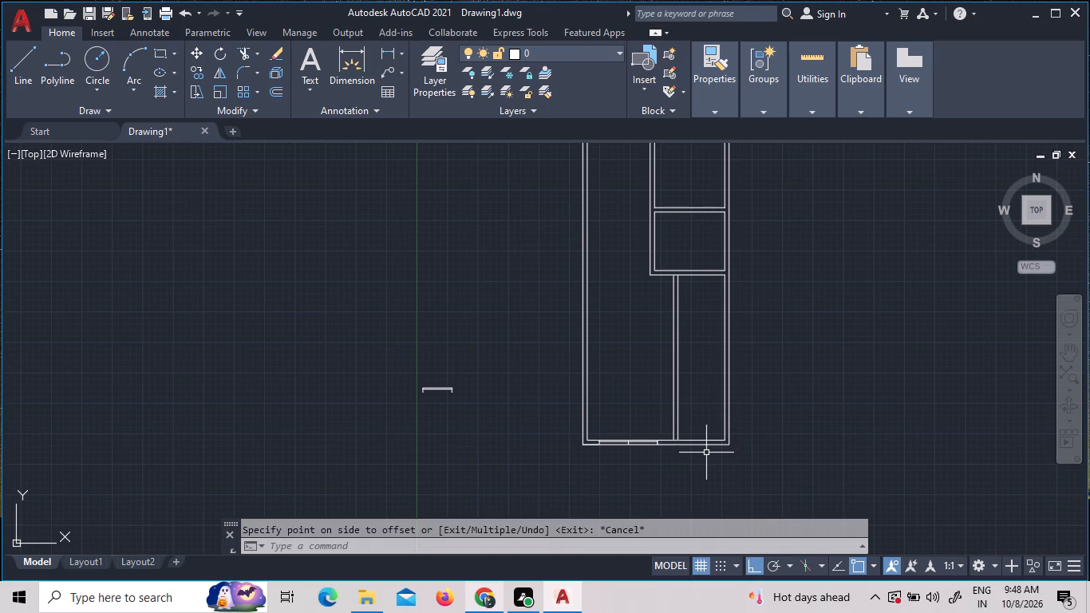
Offset the bottom wall's inner face line, right of the door blocks, 8' upward into the room.
{"action": "key", "text": "o"}
{"action": "key", "text": "Return"}
{"action": "type", "text": "8'"}
{"action": "key", "text": "Return"}
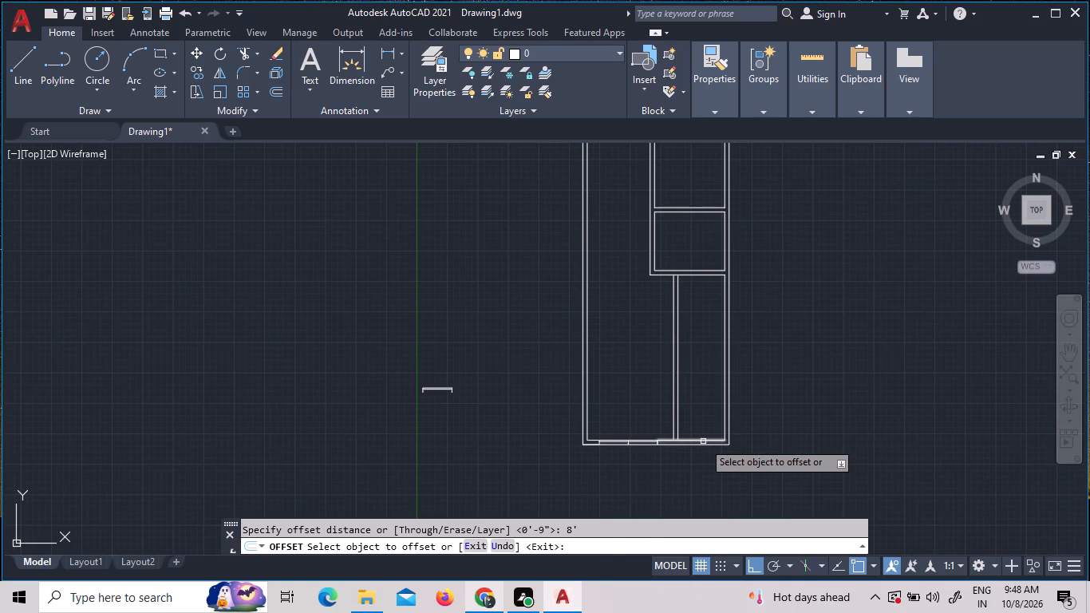
{"action": "left_click", "coordinate": [703, 441]}
{"action": "left_click", "coordinate": [693, 412]}
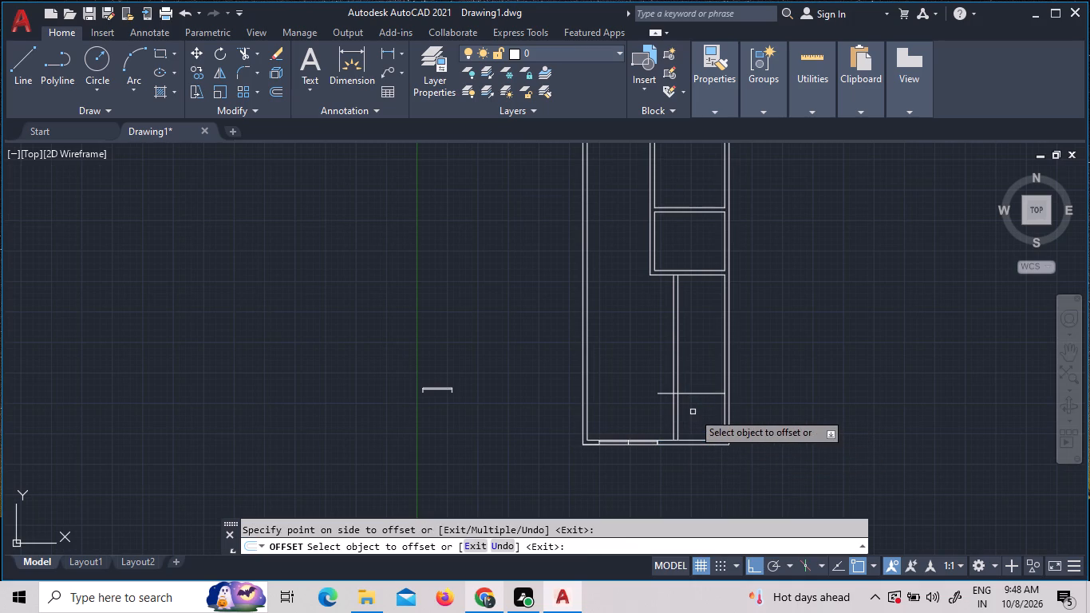
{"action": "key", "text": "Escape"}
Offset the new horizontal partition line 9" upward to form the partition's second face.
{"action": "key", "text": "o"}
{"action": "key", "text": "Return"}
{"action": "type", "text": "9\""}
{"action": "key", "text": "Return"}
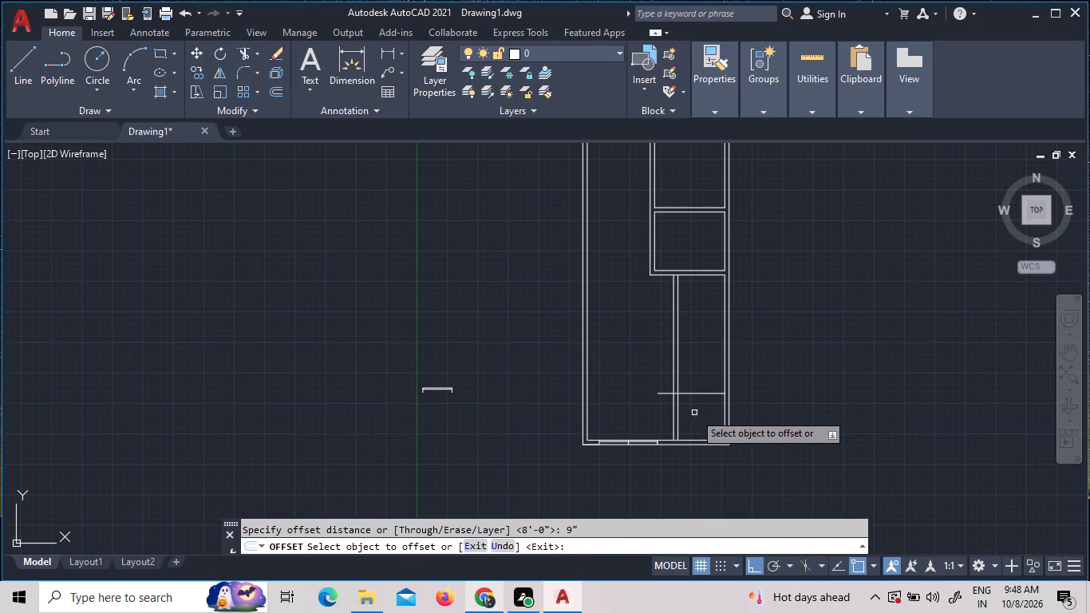
{"action": "left_click", "coordinate": [703, 394]}
{"action": "left_click", "coordinate": [695, 380]}
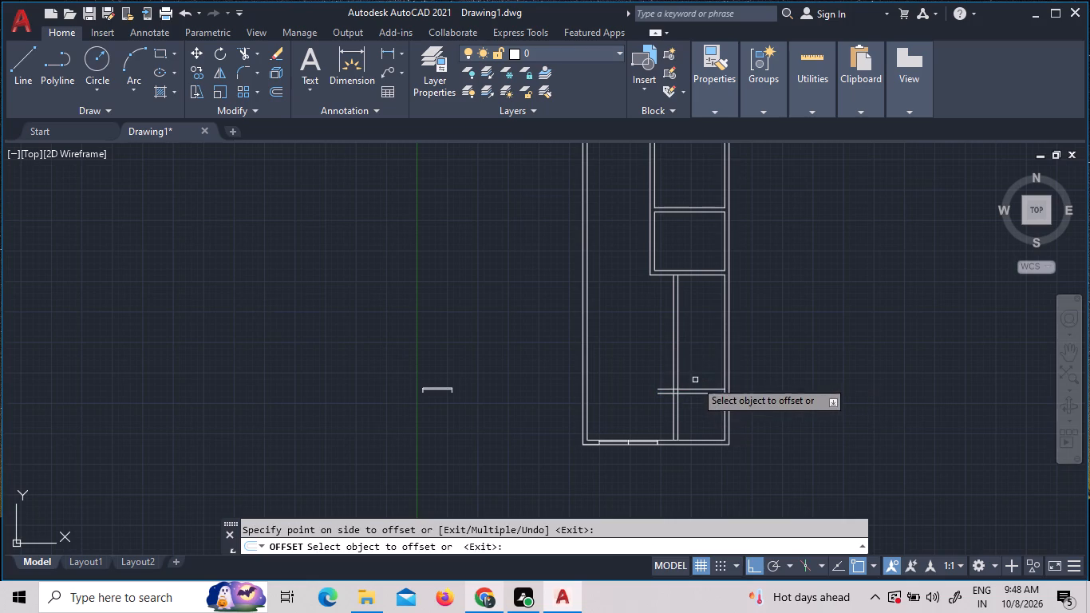
{"action": "key", "text": "Escape"}
Trim the overhanging and overlapping ends of the new double-line partitions so they meet in a clean corner.
{"action": "type", "text": "TR"}
{"action": "key", "text": "Return"}
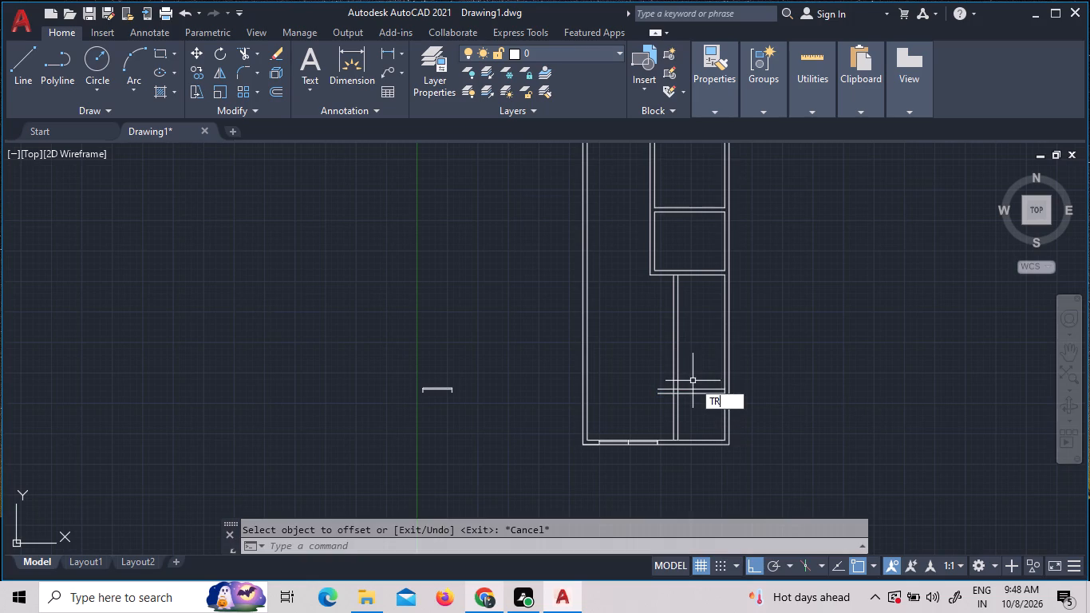
{"action": "key", "text": "Return"}
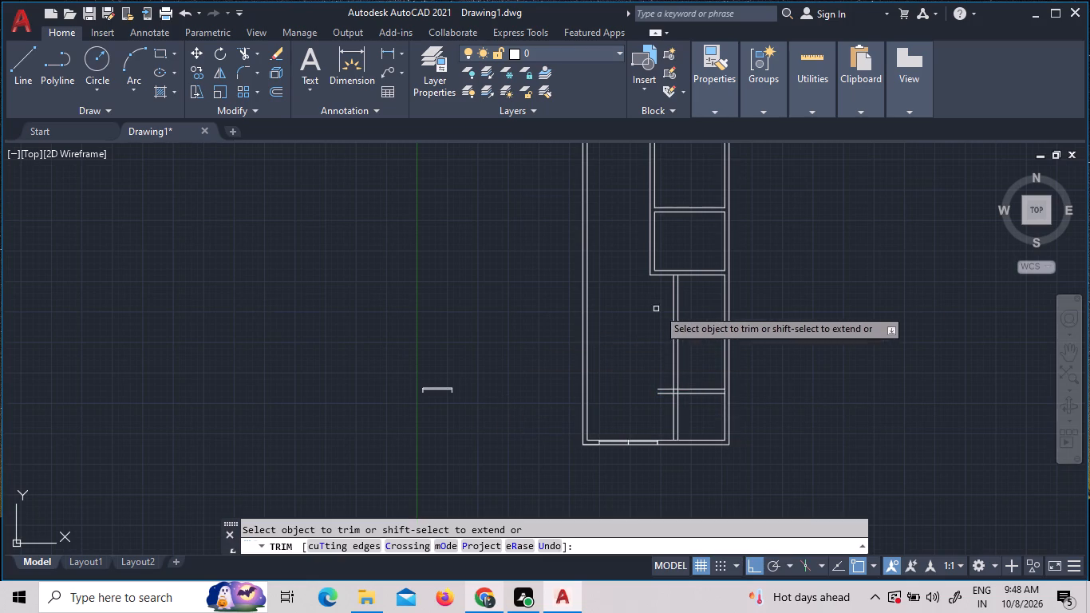
{"action": "left_click", "coordinate": [713, 296]}
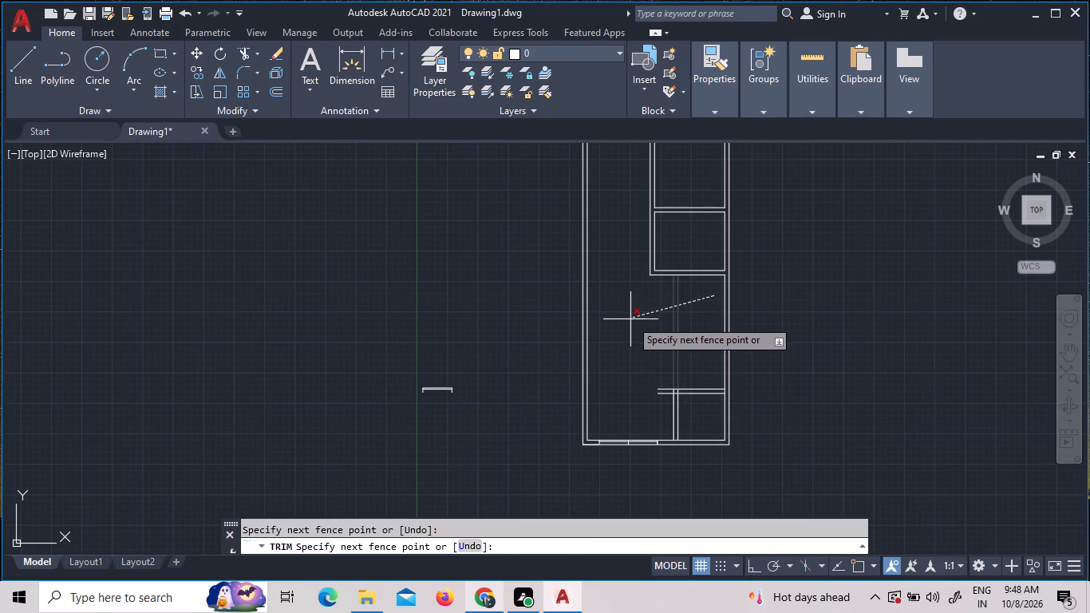
{"action": "left_click", "coordinate": [641, 326]}
{"action": "left_click", "coordinate": [664, 409]}
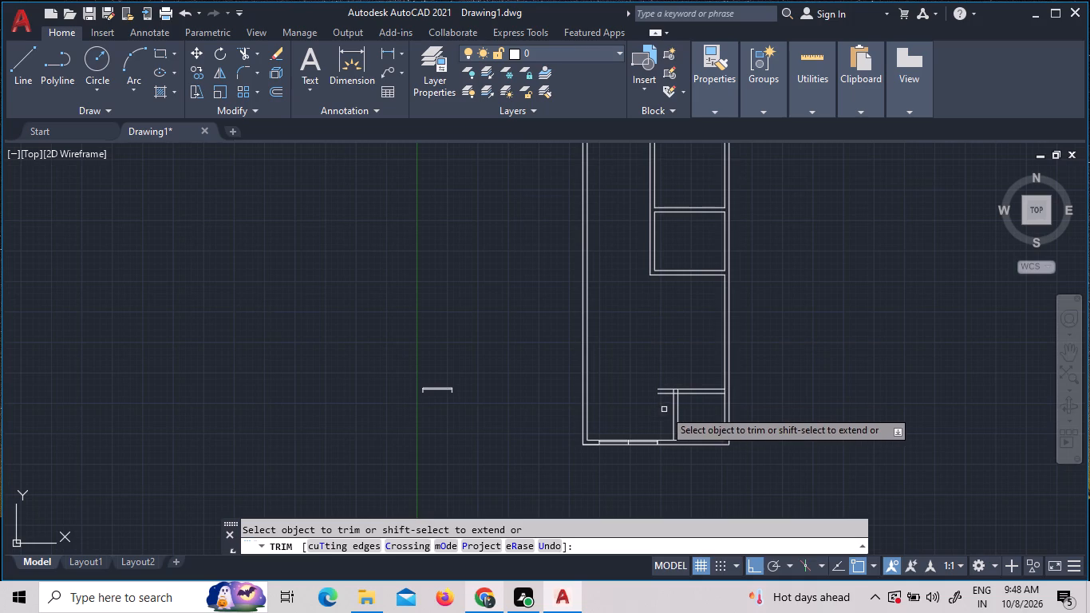
{"action": "left_click", "coordinate": [662, 365]}
{"action": "scroll", "coordinate": [698, 399], "scroll_direction": "up", "scroll_amount": 3}
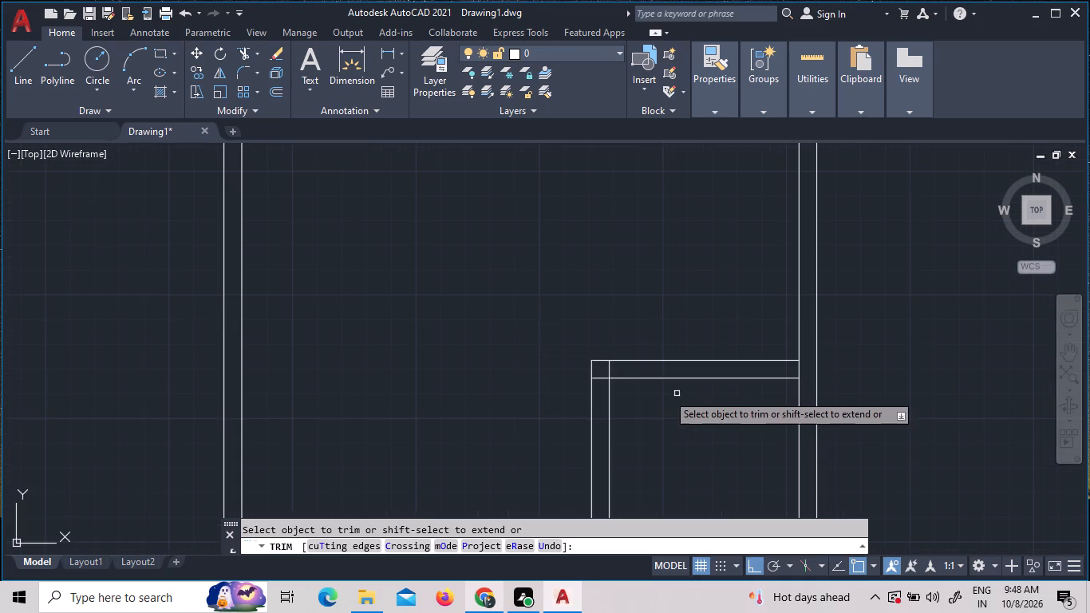
{"action": "scroll", "coordinate": [617, 378], "scroll_direction": "up", "scroll_amount": 2}
{"action": "left_click", "coordinate": [619, 357]}
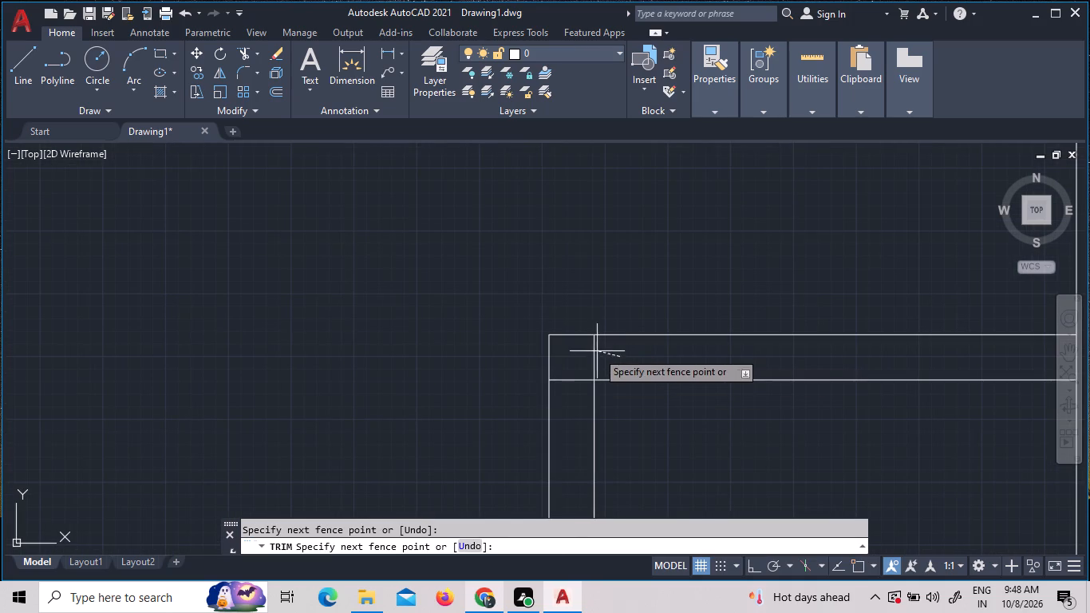
{"action": "left_click", "coordinate": [570, 382]}
Remove the inner face lines of the horizontal and vertical partitions, keeping only their outer lines around the lower right room.
{"action": "scroll", "coordinate": [579, 373], "scroll_direction": "down", "scroll_amount": 2}
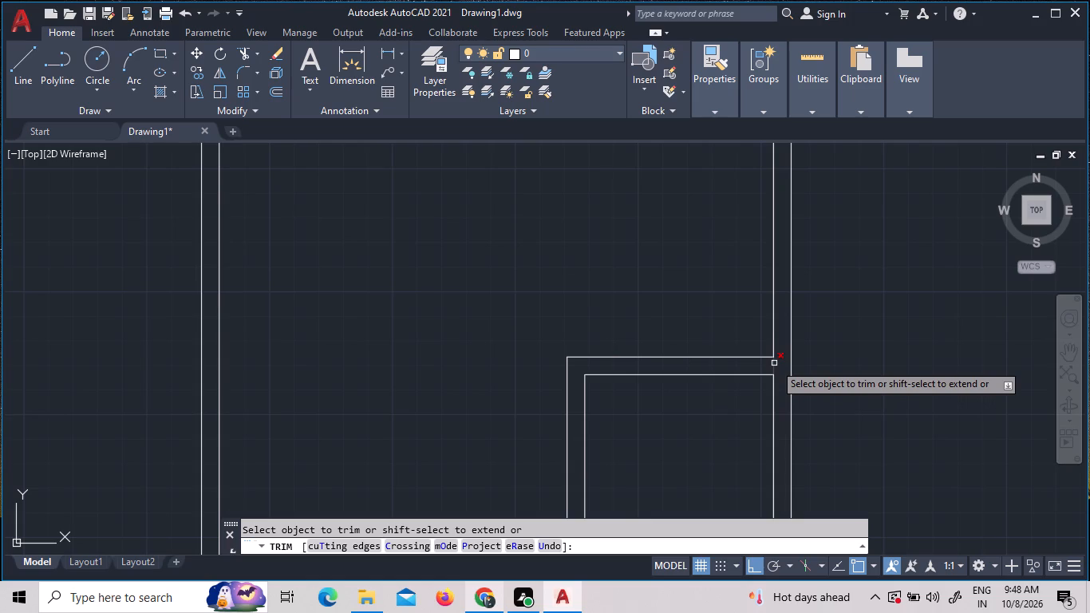
{"action": "left_click", "coordinate": [626, 374]}
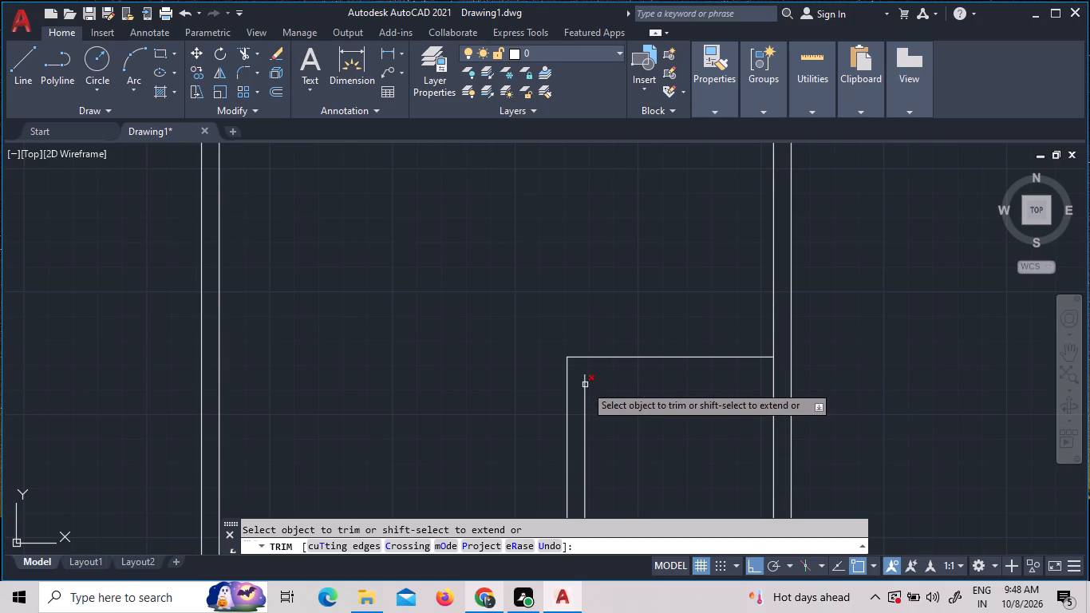
{"action": "left_click", "coordinate": [585, 385]}
{"action": "scroll", "coordinate": [620, 378], "scroll_direction": "down", "scroll_amount": 2}
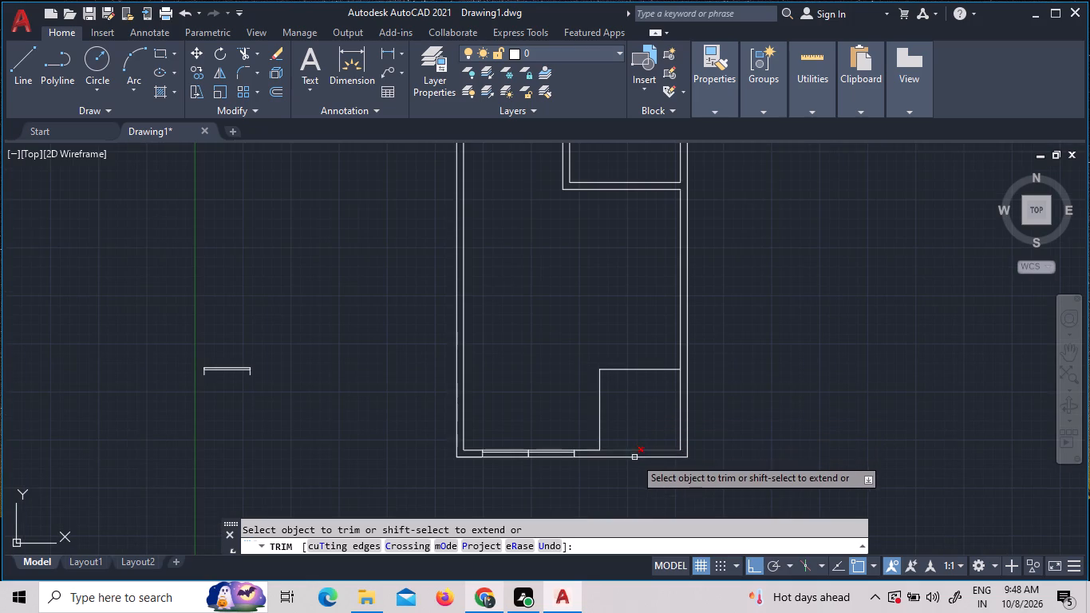
{"action": "scroll", "coordinate": [634, 457], "scroll_direction": "up", "scroll_amount": 2}
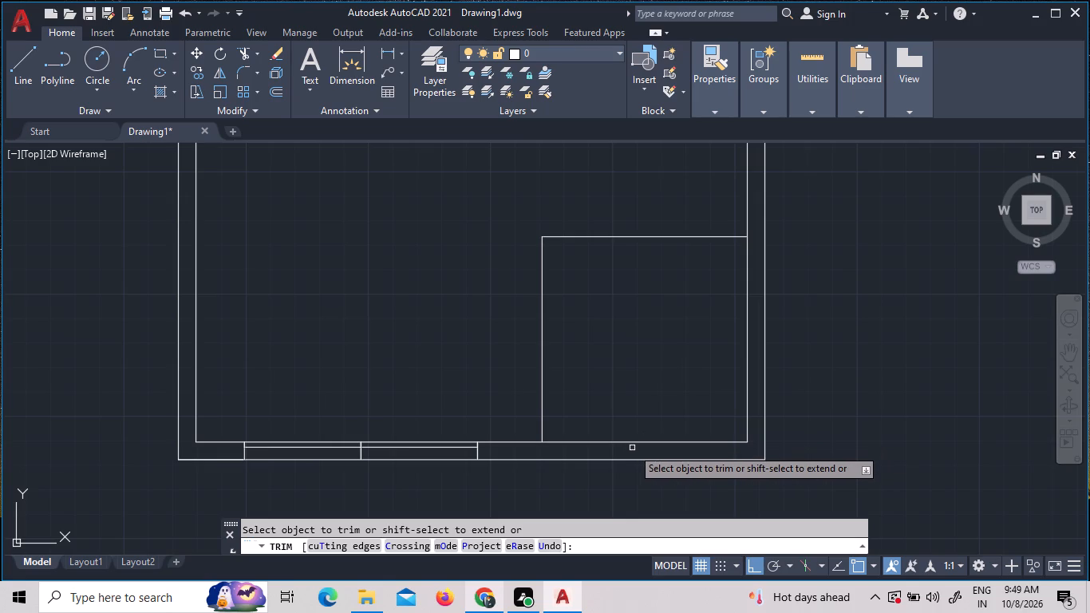
{"action": "key", "text": "Escape"}
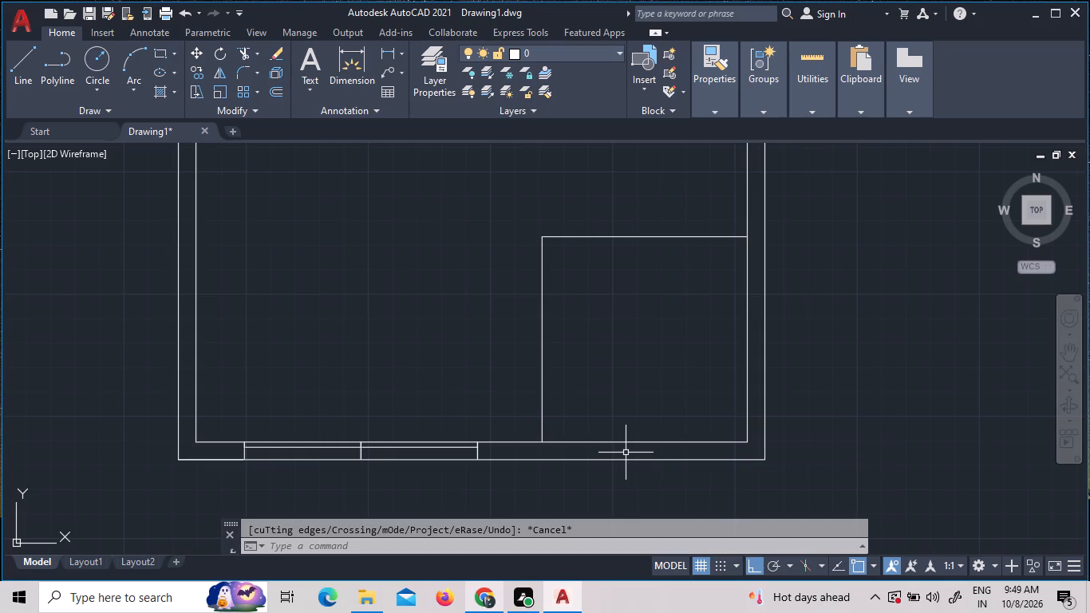
Offset the bottom wall's inner face line upward at 4" spacing to make six successive parallel lines.
{"action": "key", "text": "o"}
{"action": "key", "text": "Return"}
{"action": "key", "text": "4"}
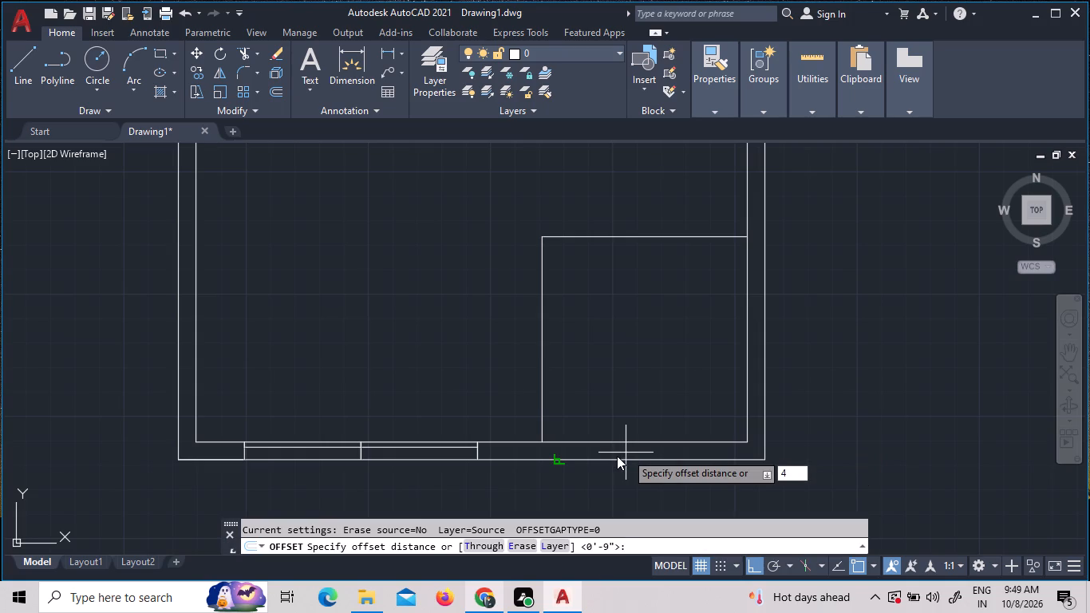
{"action": "key", "text": "shift+quotedbl"}
{"action": "key", "text": "Return"}
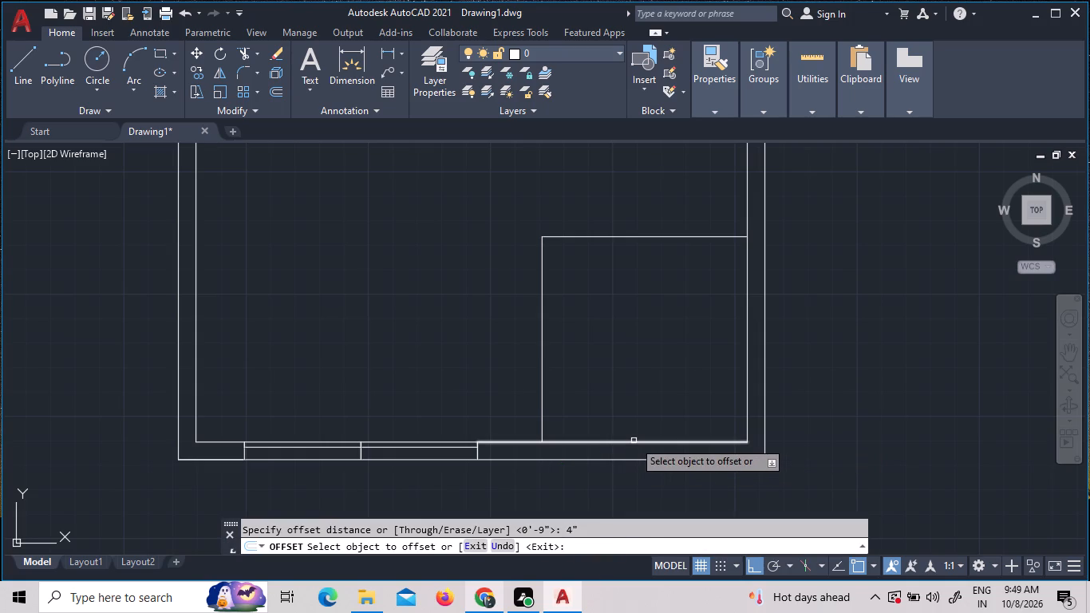
{"action": "left_click", "coordinate": [634, 441]}
{"action": "left_click", "coordinate": [638, 413]}
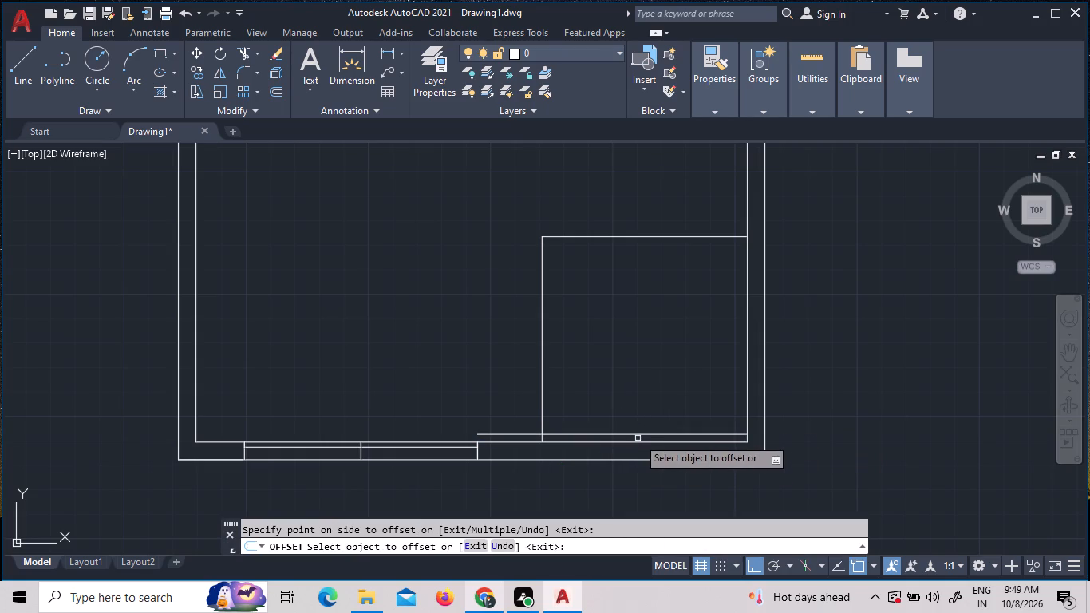
{"action": "left_click", "coordinate": [639, 434]}
{"action": "left_click", "coordinate": [645, 407]}
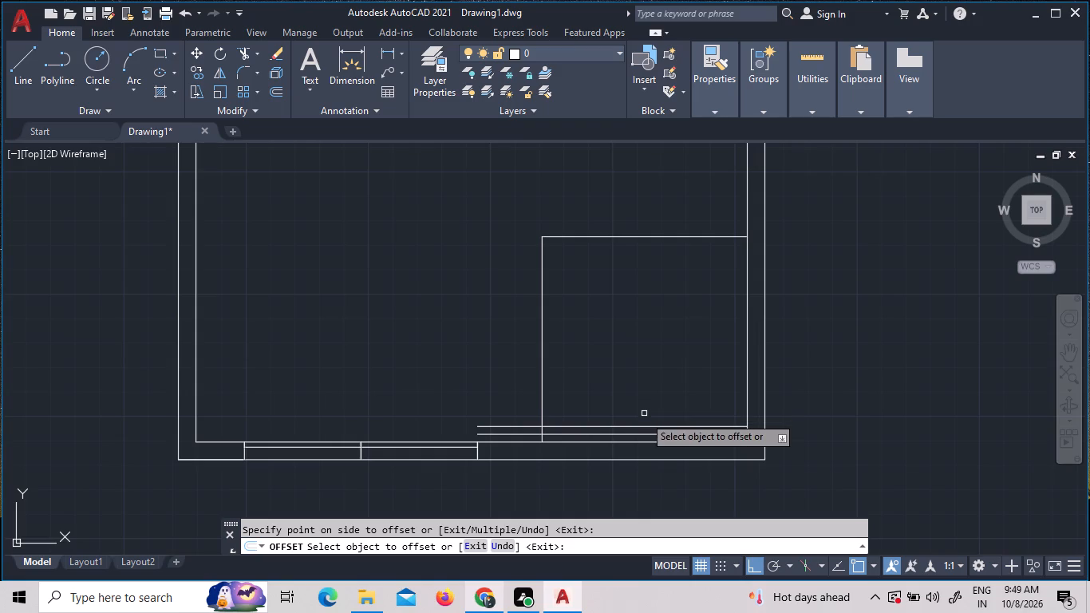
{"action": "left_click", "coordinate": [646, 426]}
{"action": "left_click", "coordinate": [651, 403]}
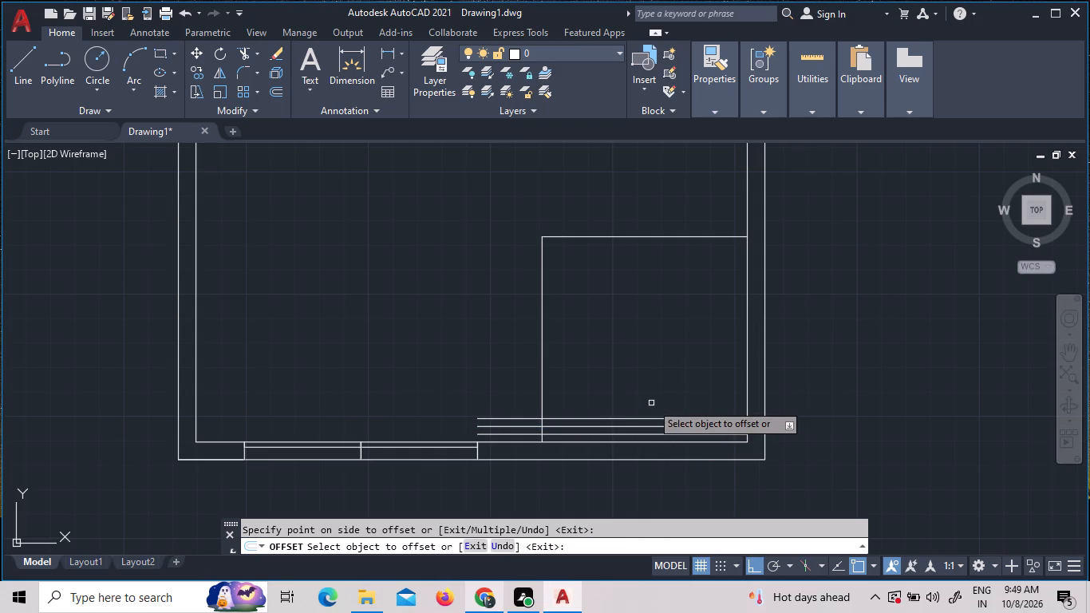
{"action": "left_click", "coordinate": [650, 421]}
{"action": "left_click", "coordinate": [650, 390]}
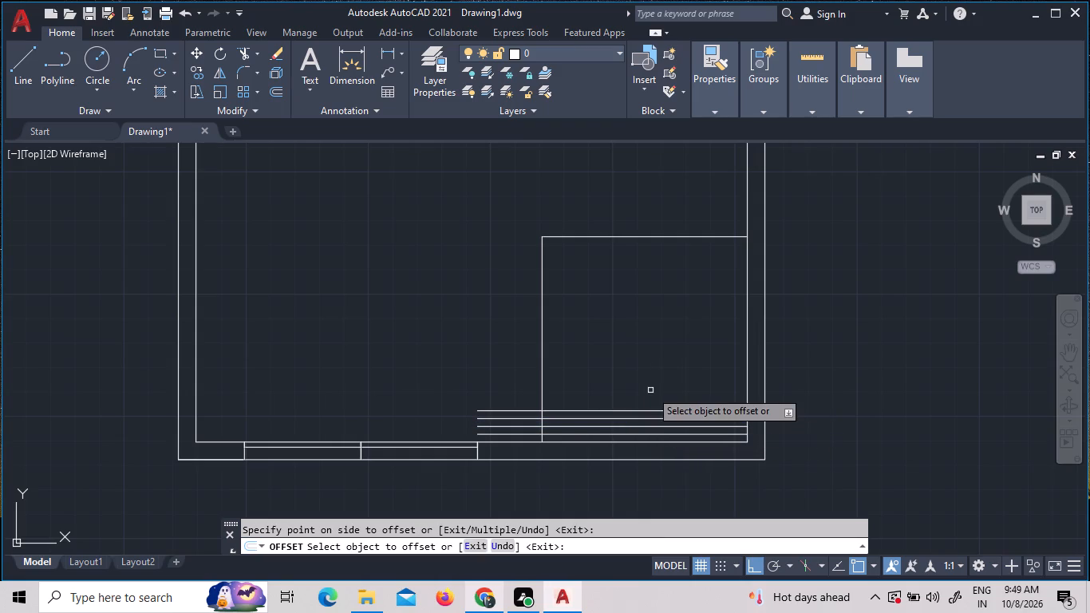
{"action": "left_click", "coordinate": [644, 412]}
{"action": "left_click", "coordinate": [648, 390]}
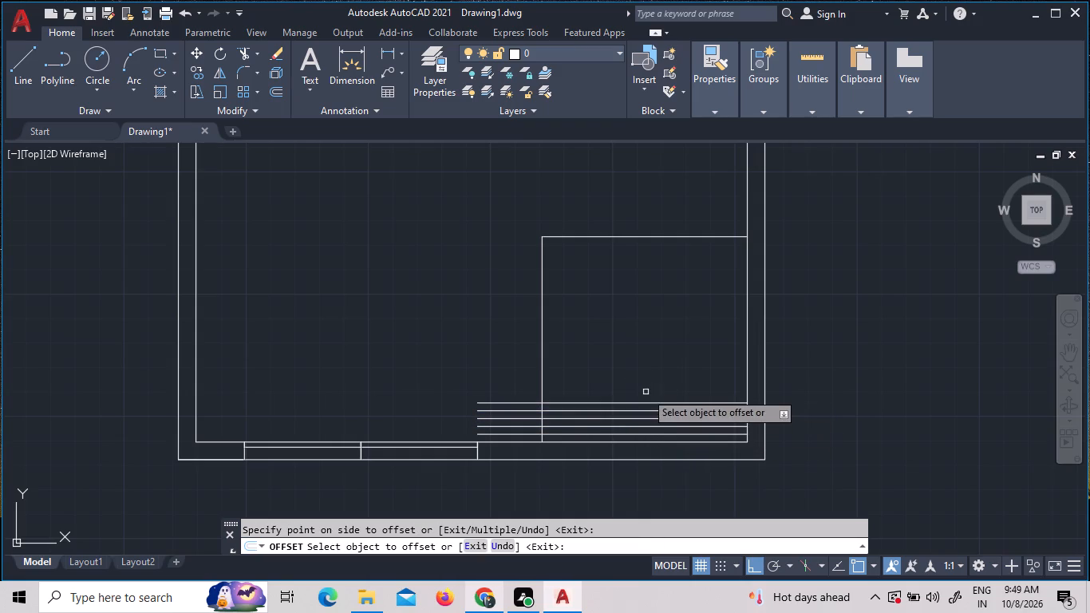
{"action": "left_click", "coordinate": [644, 403]}
{"action": "left_click", "coordinate": [651, 374]}
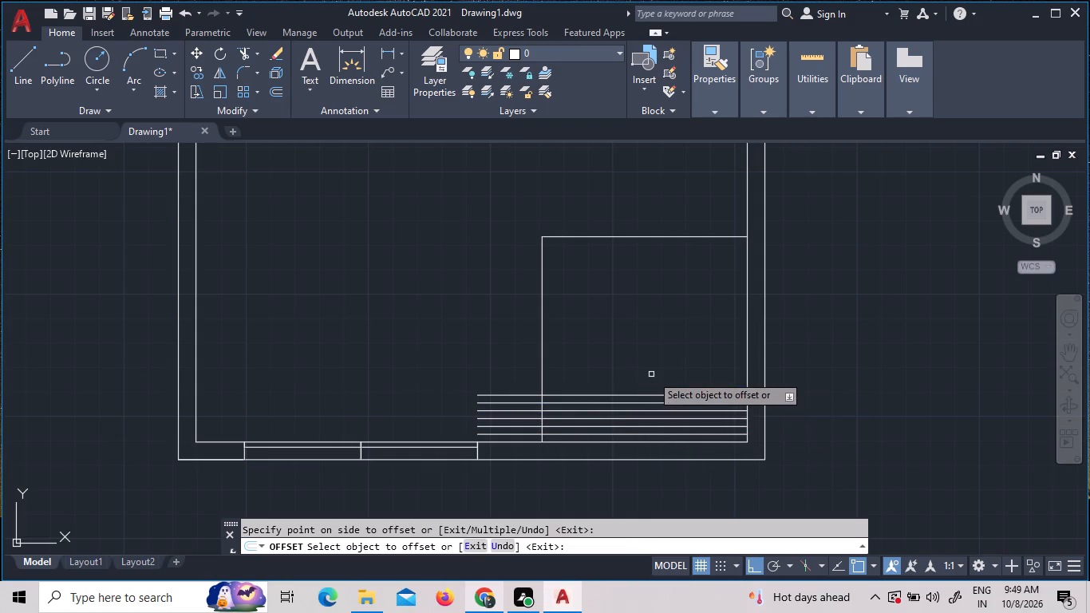
Continue the series upward from the topmost offset line with six more parallel lines at 4" spacing.
{"action": "left_click", "coordinate": [647, 394]}
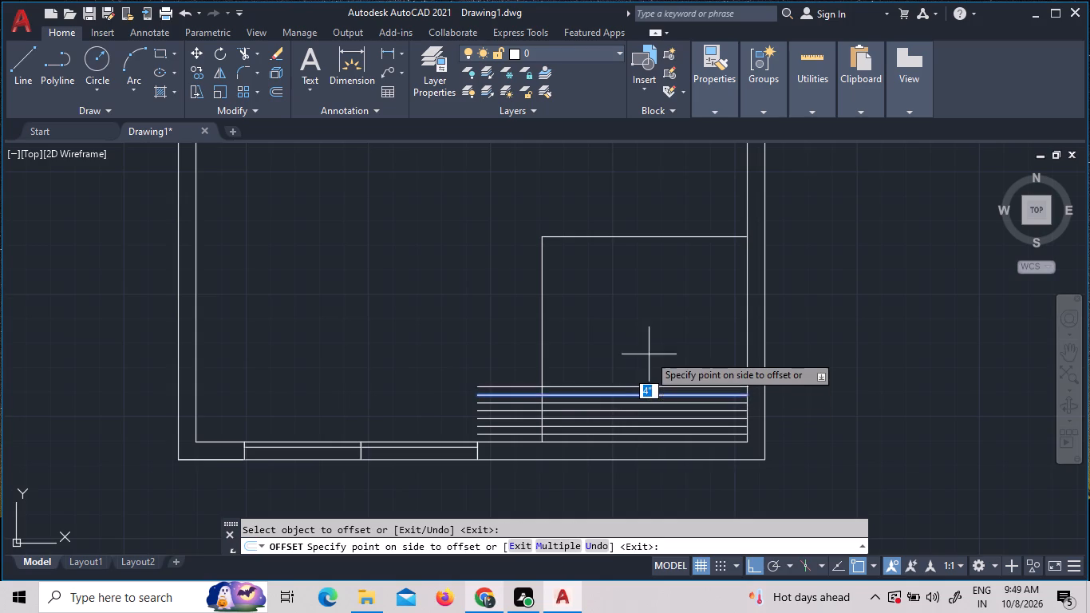
{"action": "left_click", "coordinate": [649, 354]}
{"action": "left_click", "coordinate": [654, 388]}
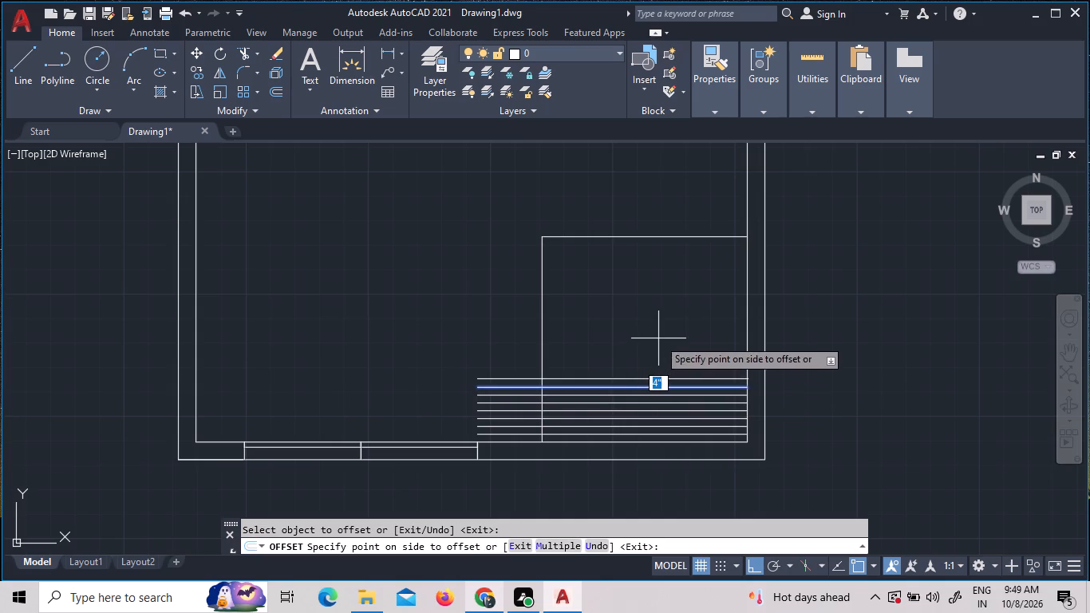
{"action": "left_click", "coordinate": [658, 338]}
{"action": "left_click", "coordinate": [661, 381]}
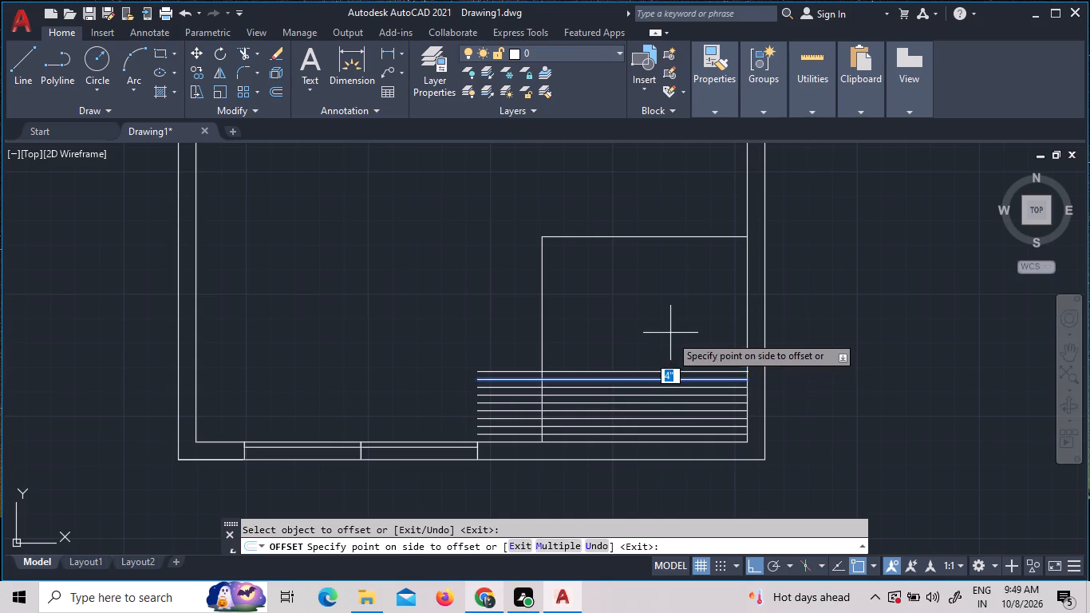
{"action": "left_click", "coordinate": [670, 331]}
{"action": "left_click", "coordinate": [661, 370]}
{"action": "left_click", "coordinate": [661, 320]}
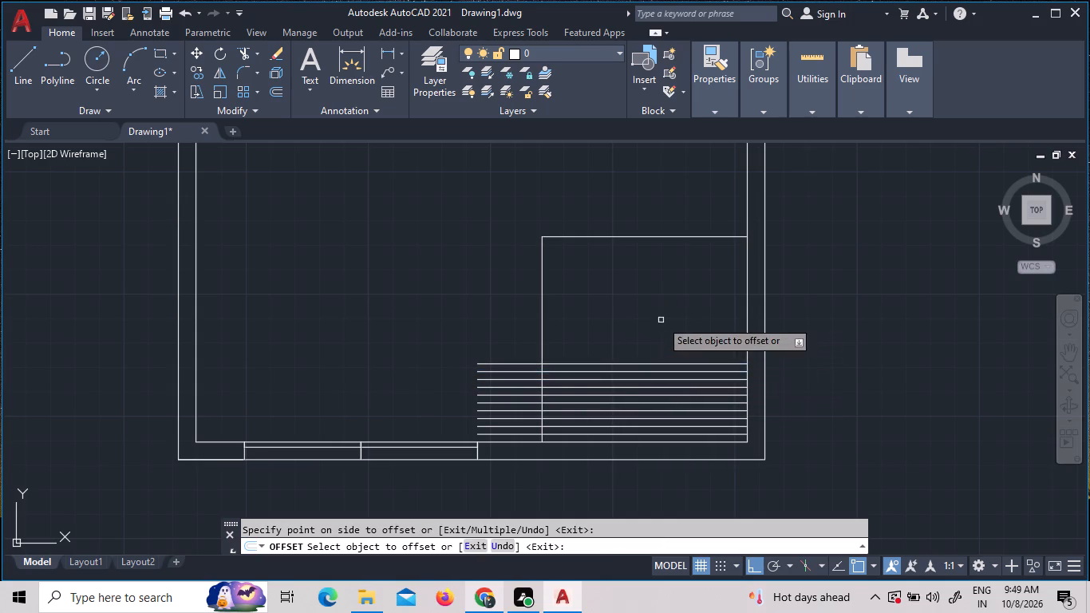
{"action": "left_click", "coordinate": [662, 365]}
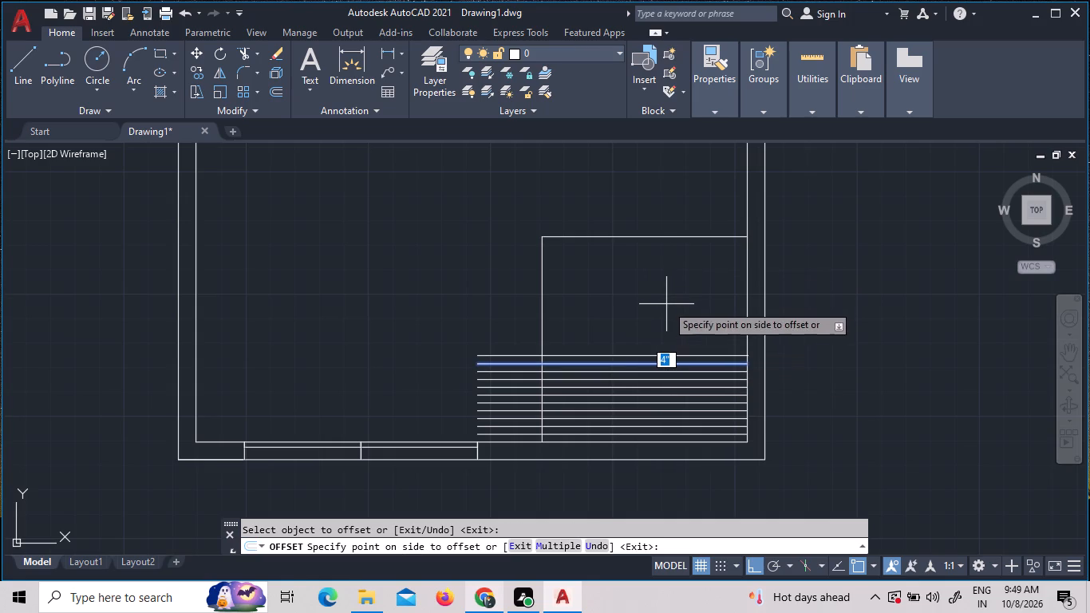
{"action": "left_click", "coordinate": [666, 304]}
{"action": "left_click", "coordinate": [644, 356]}
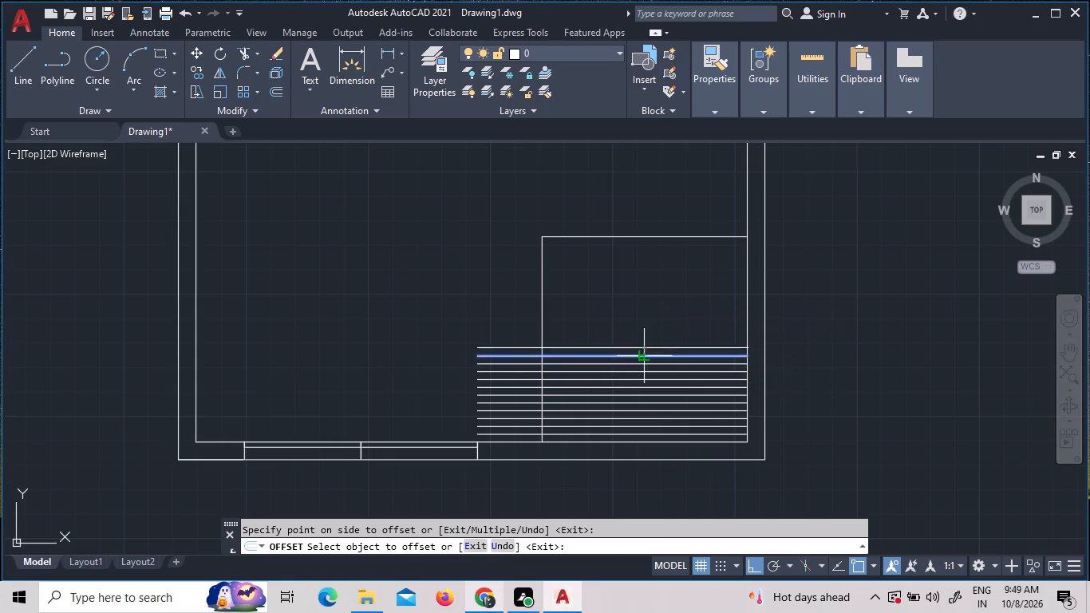
{"action": "left_click", "coordinate": [648, 310]}
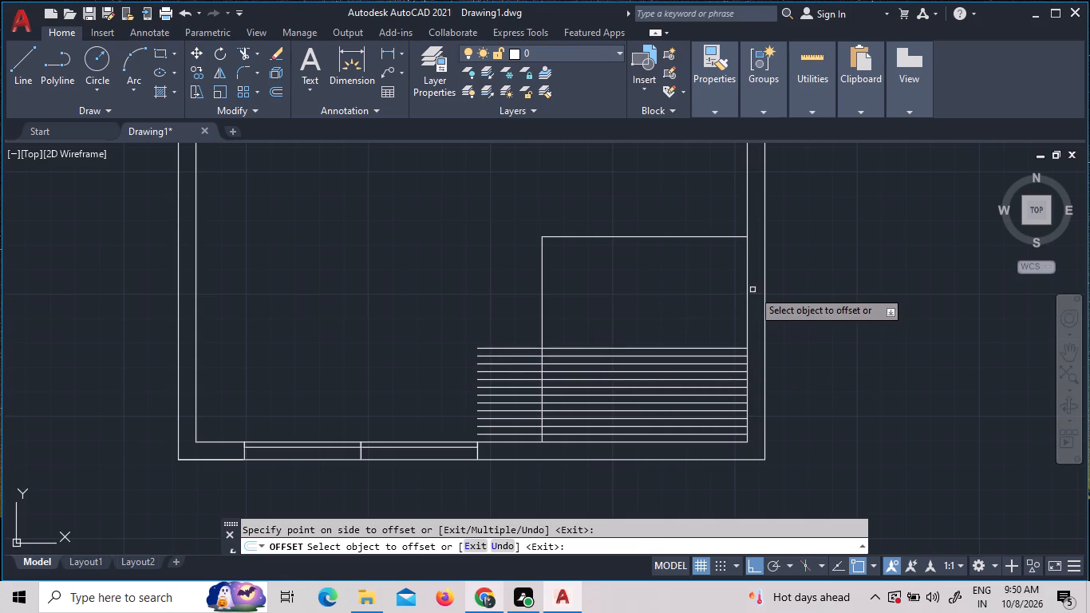
{"action": "scroll", "coordinate": [705, 517], "scroll_direction": "up", "scroll_amount": 4}
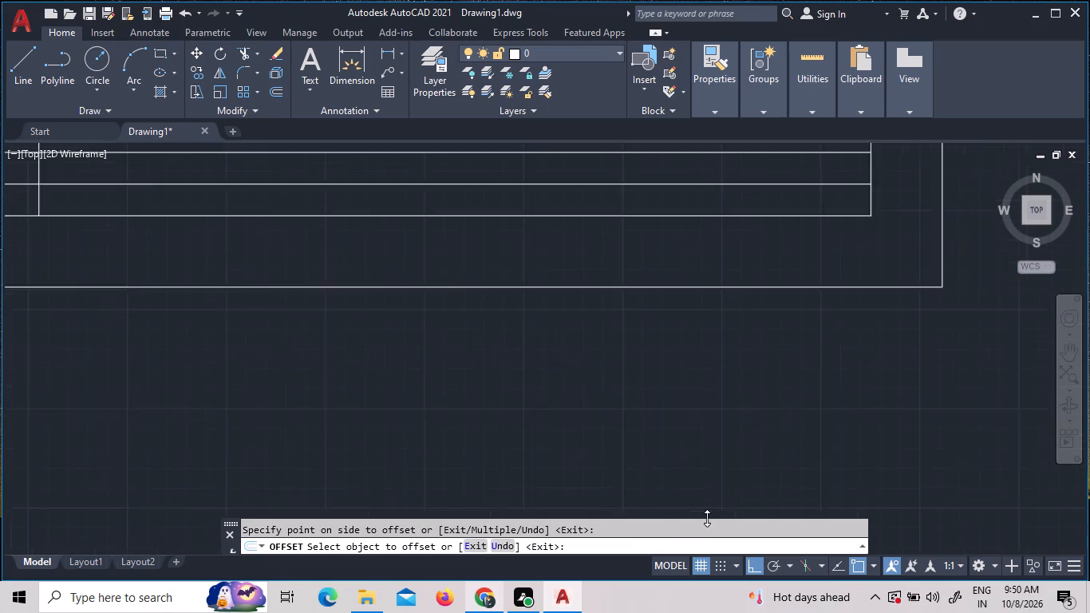
{"action": "scroll", "coordinate": [700, 453], "scroll_direction": "down", "scroll_amount": 4}
{"action": "scroll", "coordinate": [599, 206], "scroll_direction": "up", "scroll_amount": 1}
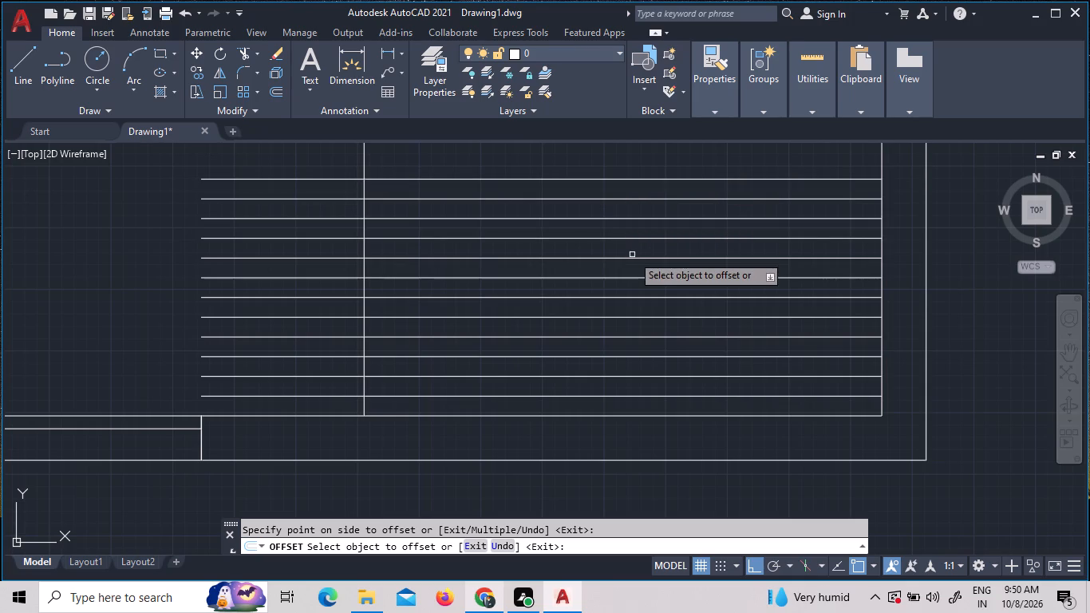
{"action": "key", "text": "Escape"}
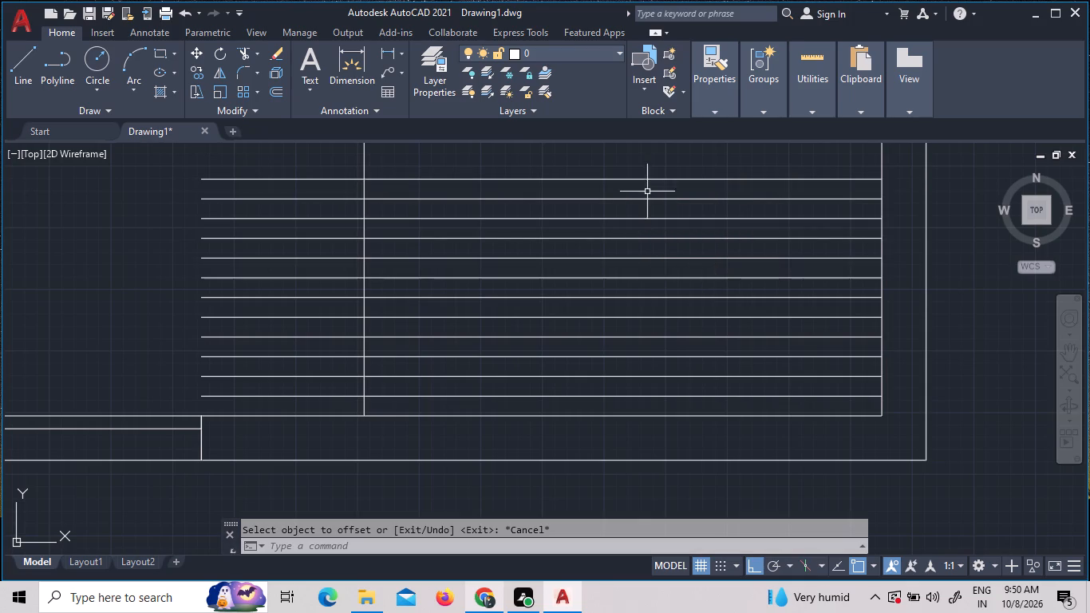
Erase the two uppermost lines of the 4" offset series.
{"action": "left_click", "coordinate": [642, 177]}
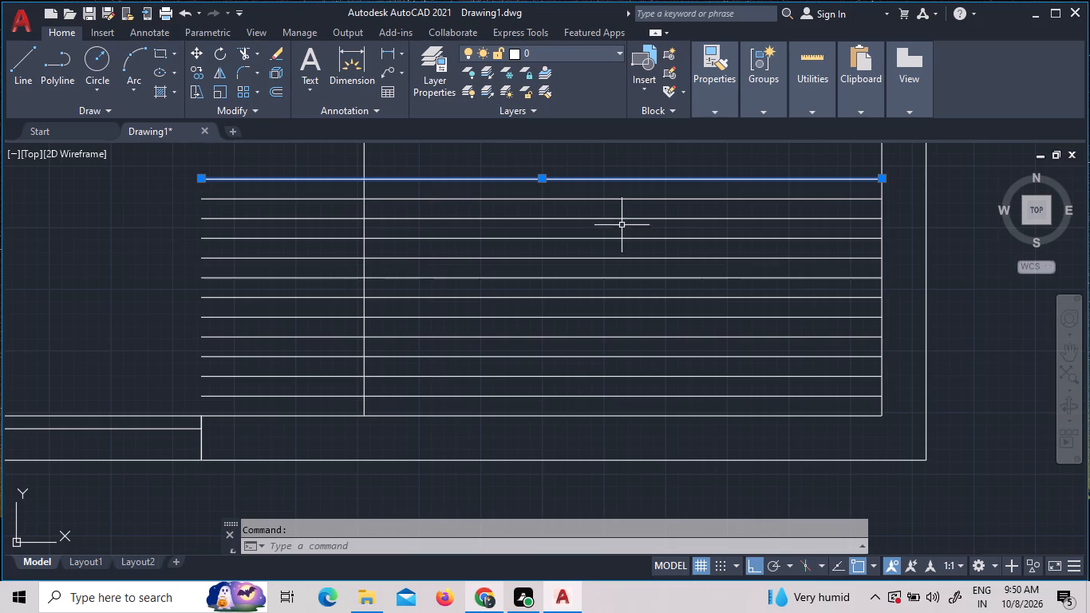
{"action": "left_click", "coordinate": [622, 200]}
{"action": "key", "text": "Delete"}
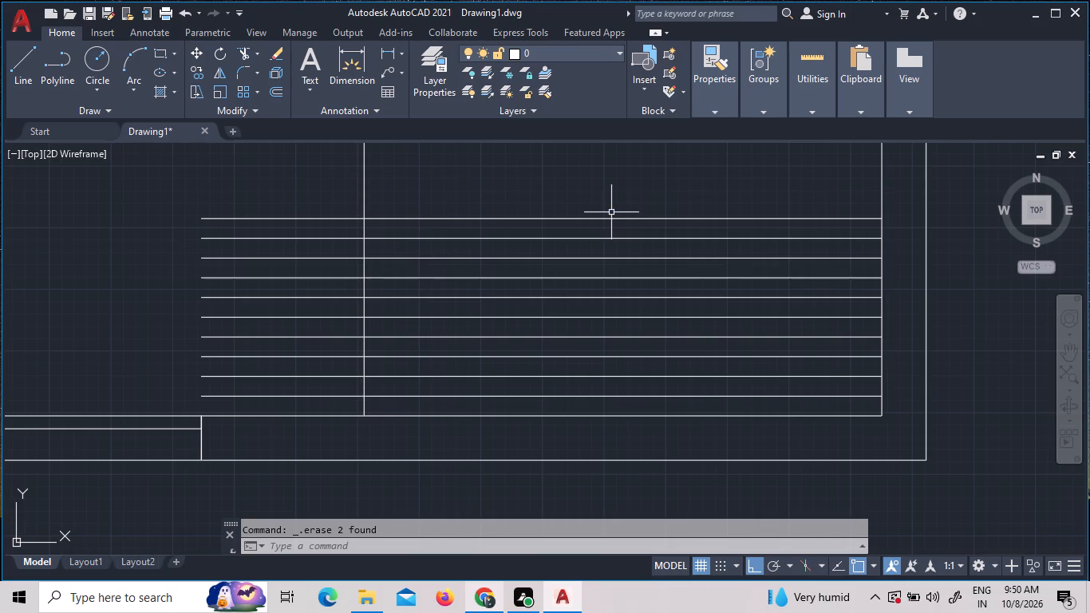
Count the horizontal 4" offset lines by highlighting them one by one from the topmost down, and clear the selection.
{"action": "left_click", "coordinate": [580, 219]}
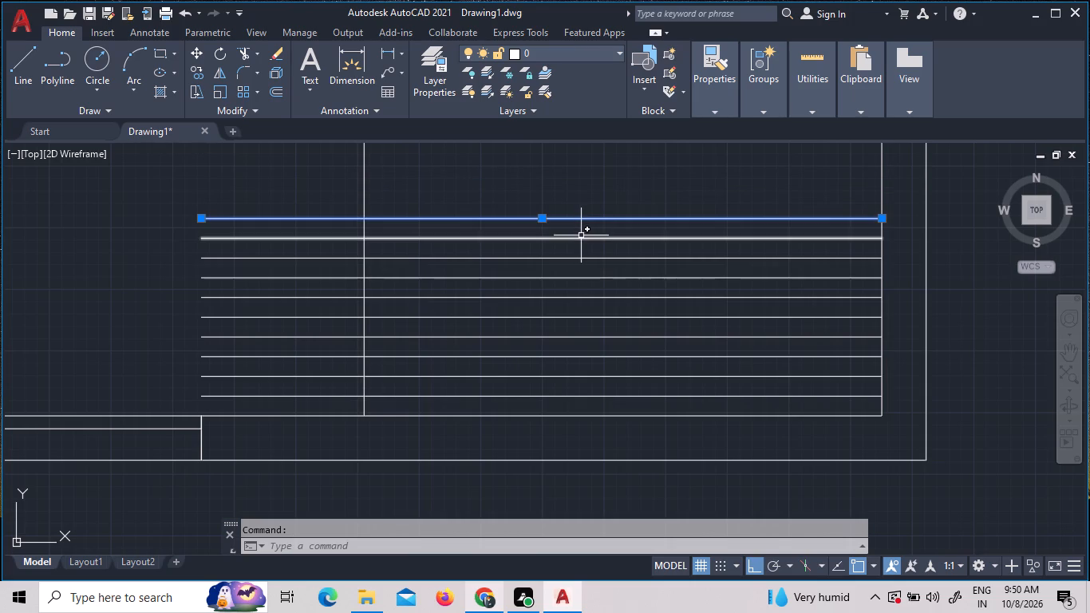
{"action": "left_click", "coordinate": [581, 238]}
{"action": "left_click", "coordinate": [584, 259]}
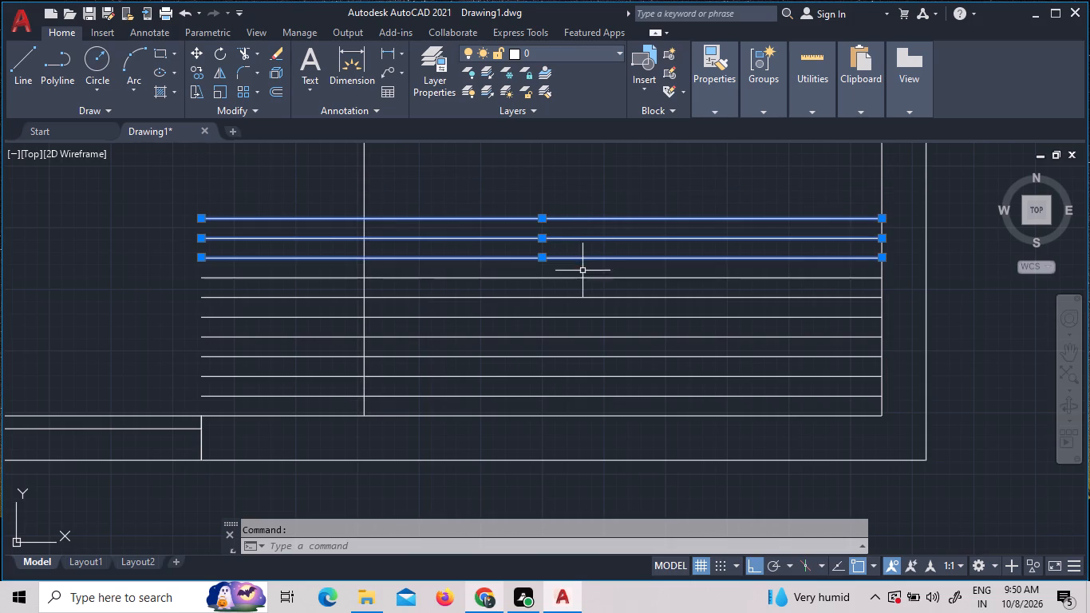
{"action": "left_click", "coordinate": [581, 277]}
{"action": "left_click", "coordinate": [579, 297]}
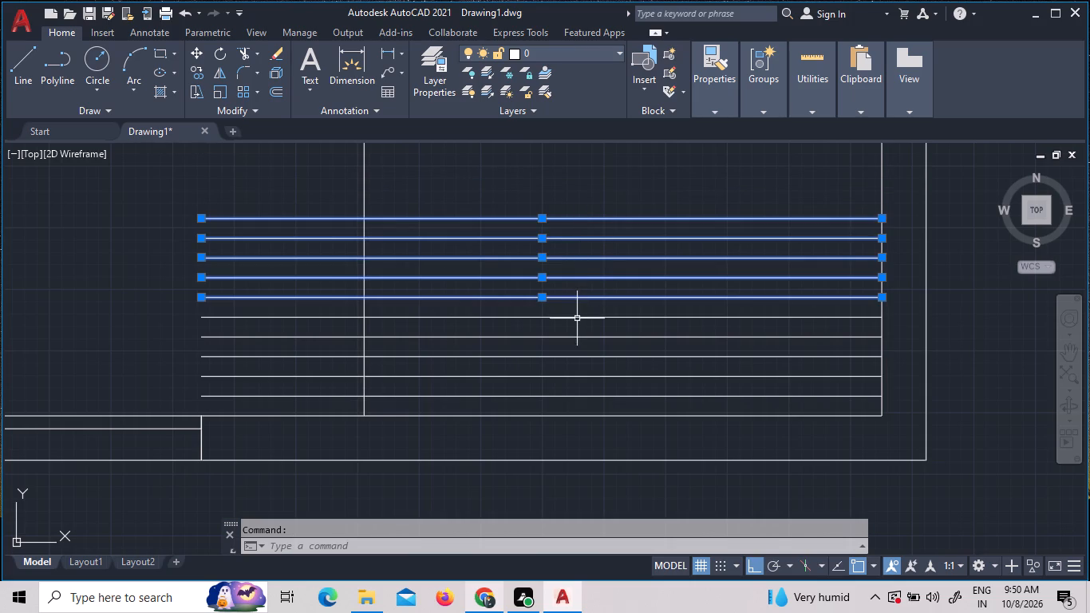
{"action": "left_click", "coordinate": [577, 318]}
{"action": "left_click", "coordinate": [574, 338]}
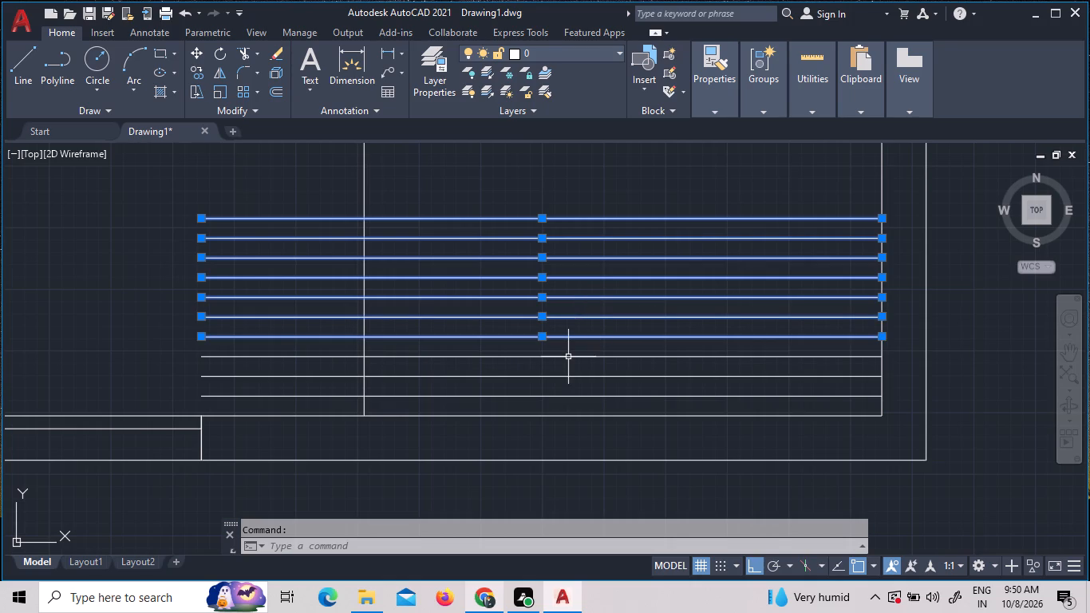
{"action": "left_click", "coordinate": [569, 356]}
{"action": "left_click", "coordinate": [559, 375]}
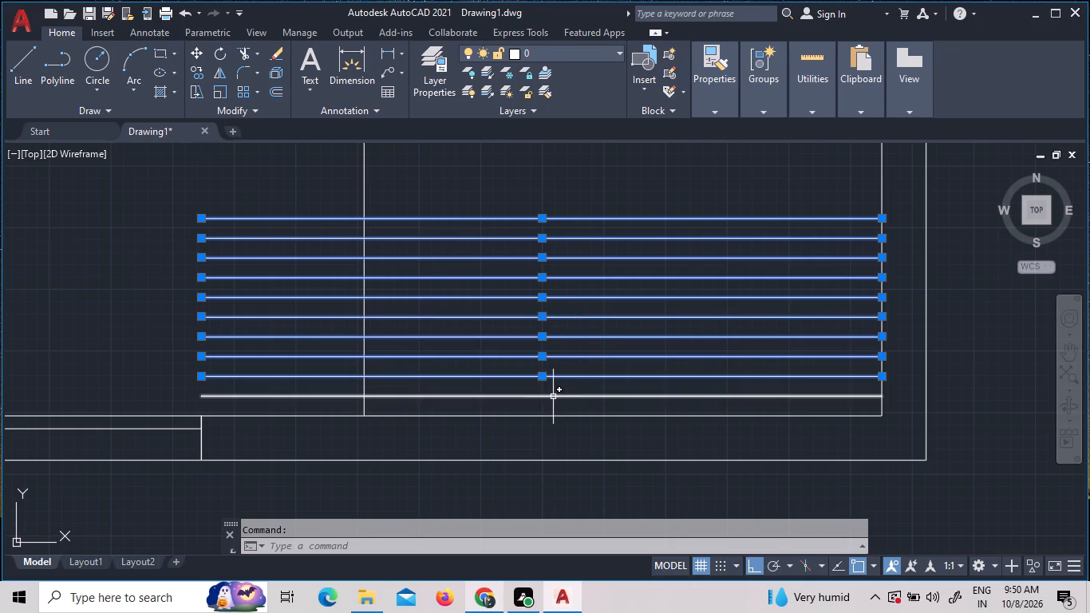
{"action": "left_click", "coordinate": [552, 396]}
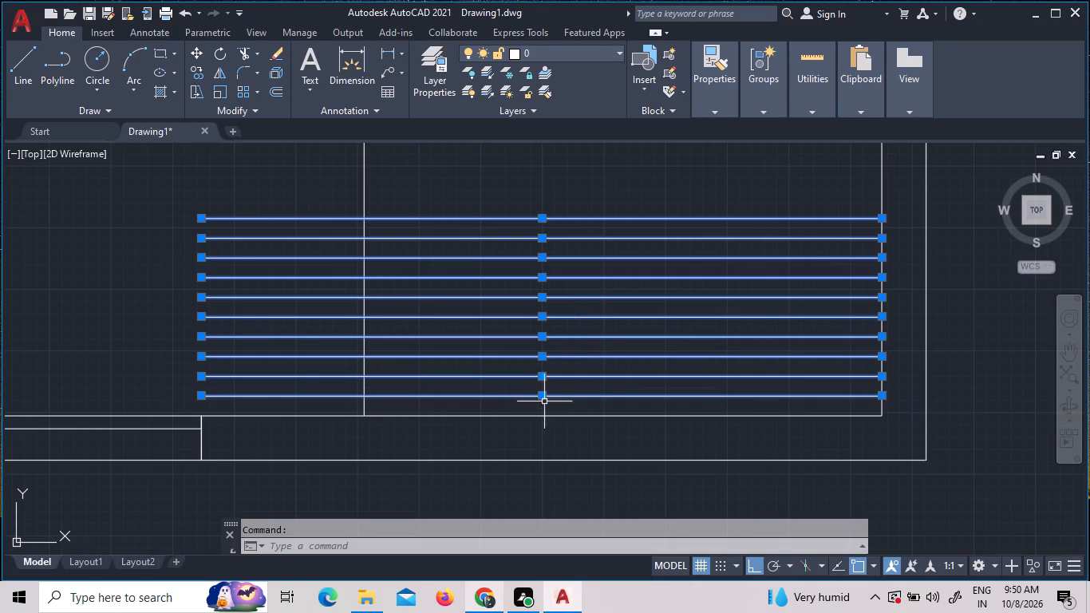
{"action": "key", "text": "Escape"}
Offset the right wall's inner face line inward at 4" spacing to make six successive vertical lines.
{"action": "key", "text": "o"}
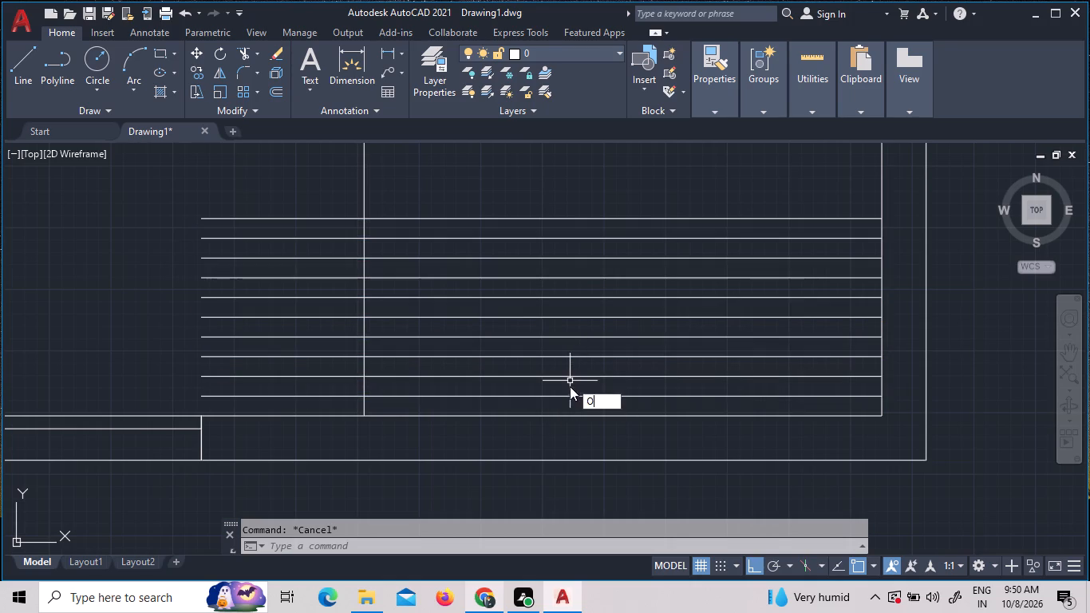
{"action": "key", "text": "Return"}
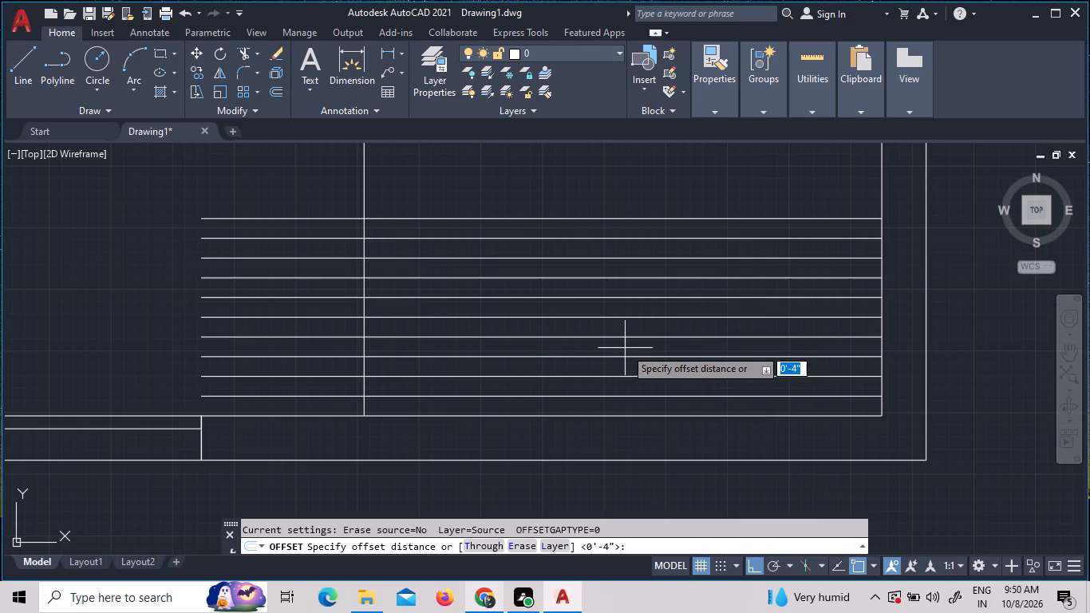
{"action": "type", "text": "4\""}
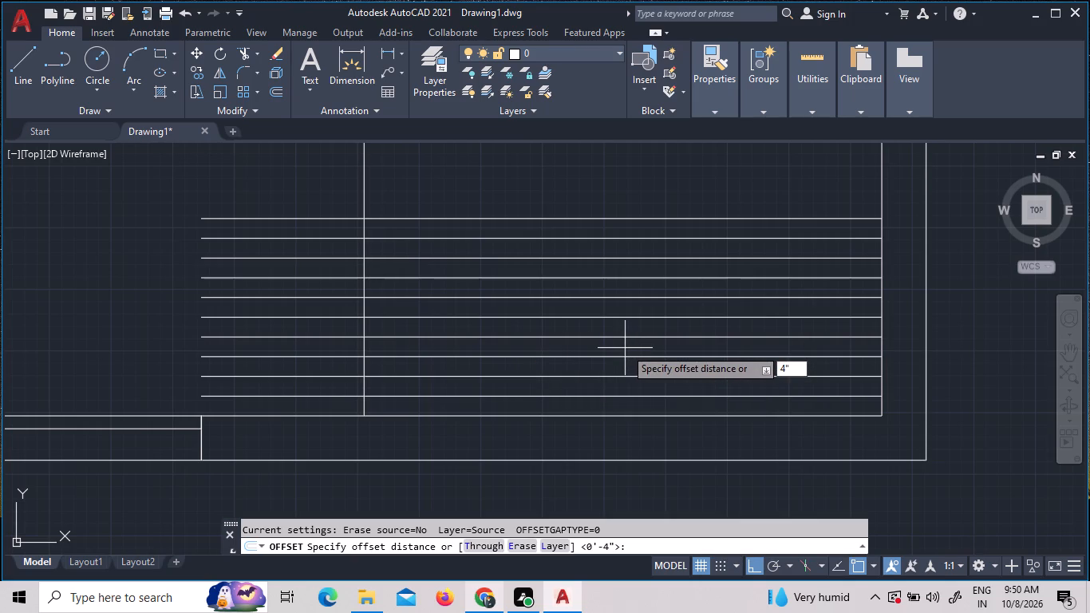
{"action": "key", "text": "Return"}
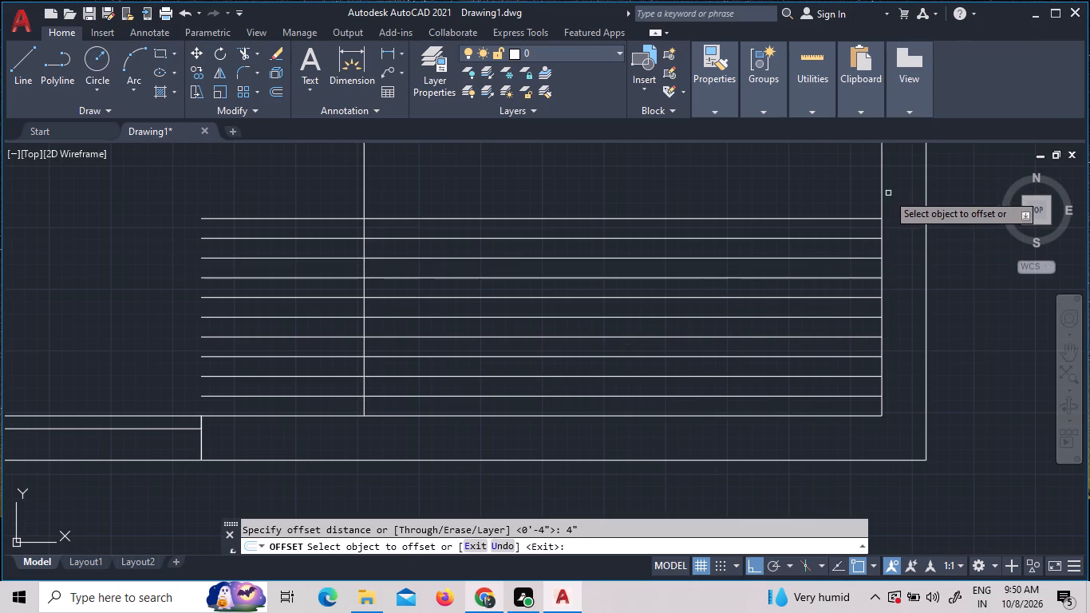
{"action": "left_click", "coordinate": [883, 192]}
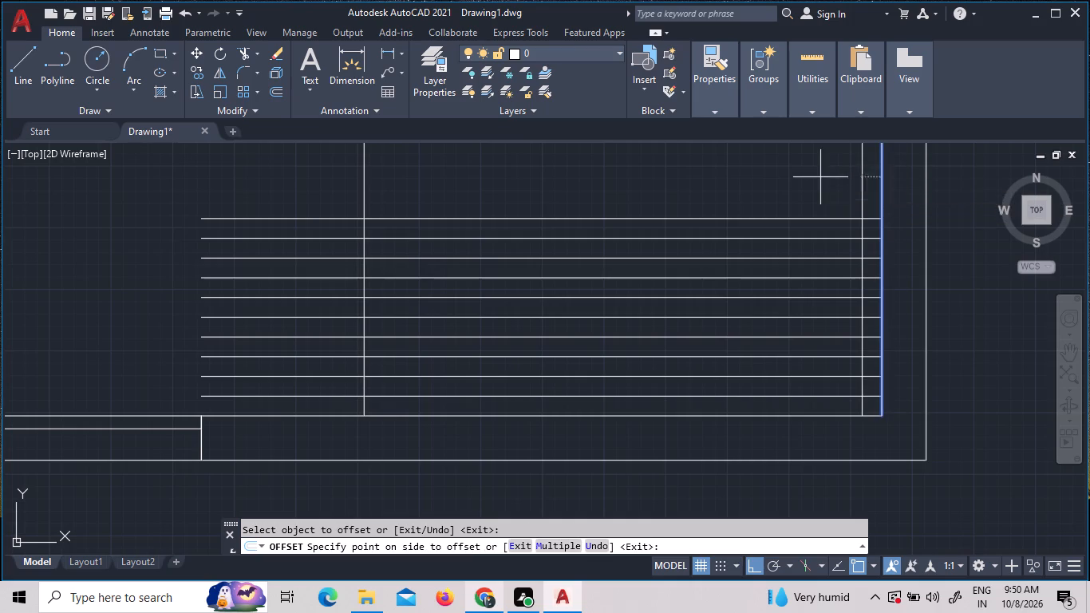
{"action": "left_click", "coordinate": [820, 177]}
{"action": "left_click", "coordinate": [861, 187]}
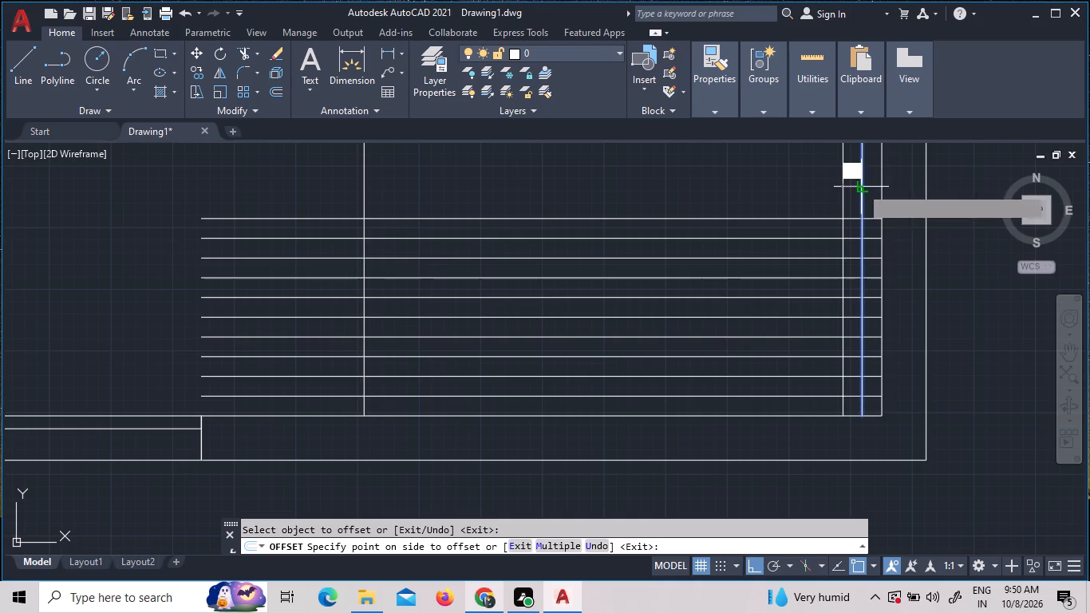
{"action": "left_click", "coordinate": [836, 182]}
{"action": "left_click", "coordinate": [839, 179]}
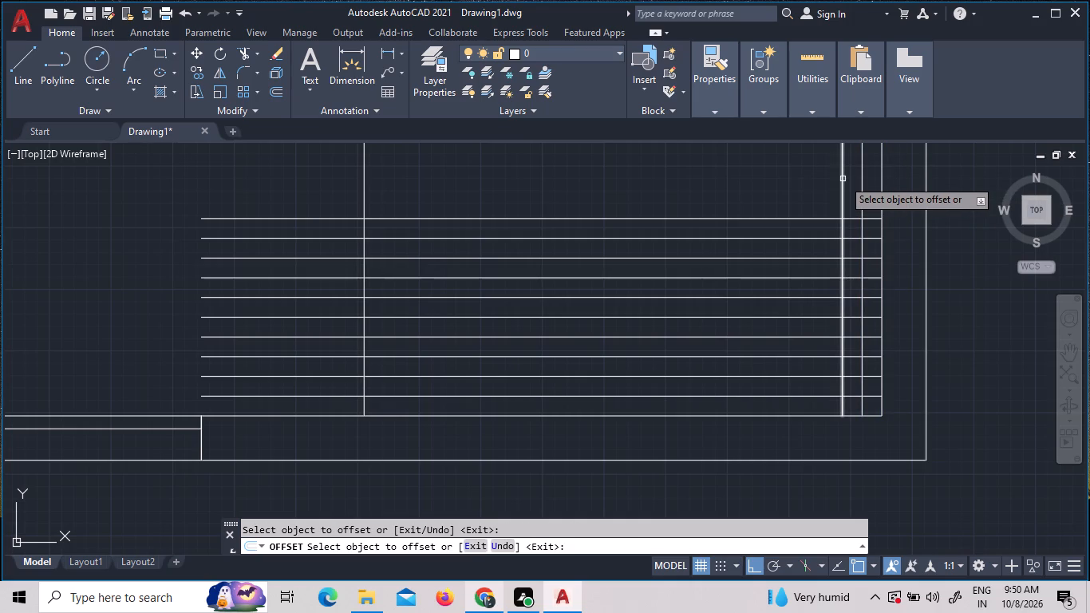
{"action": "left_click", "coordinate": [843, 179]}
{"action": "left_click", "coordinate": [799, 175]}
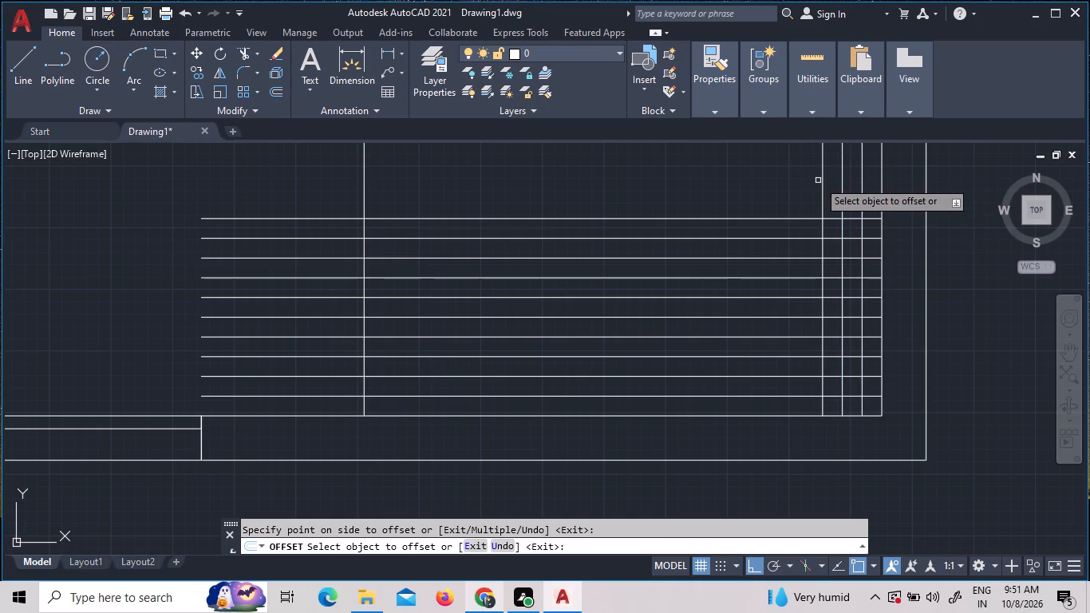
{"action": "left_click", "coordinate": [818, 180]}
{"action": "left_click", "coordinate": [823, 180]}
{"action": "left_click", "coordinate": [784, 176]}
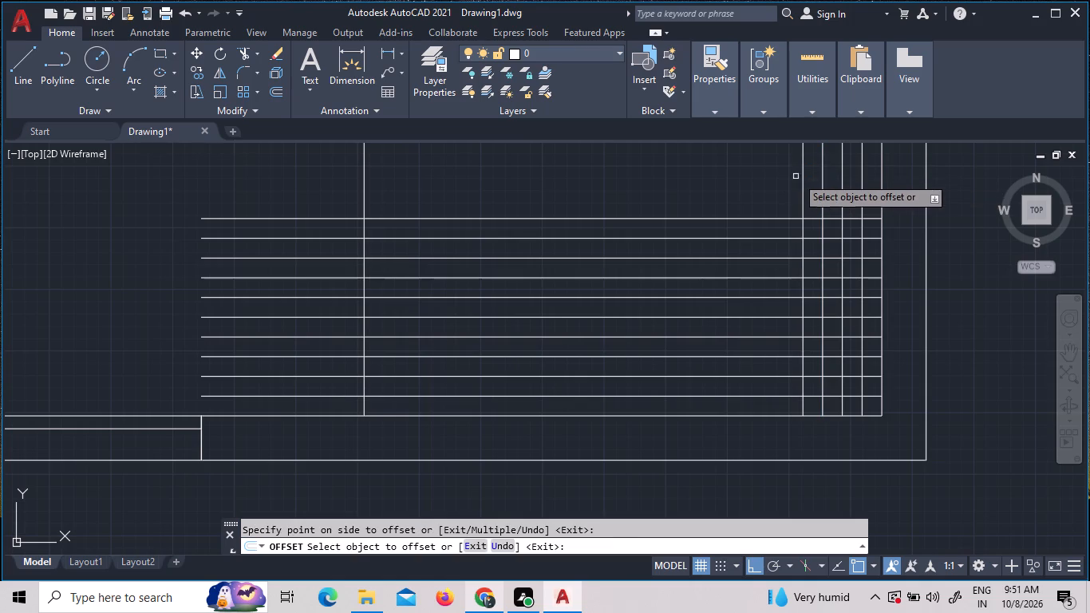
{"action": "left_click", "coordinate": [800, 180]}
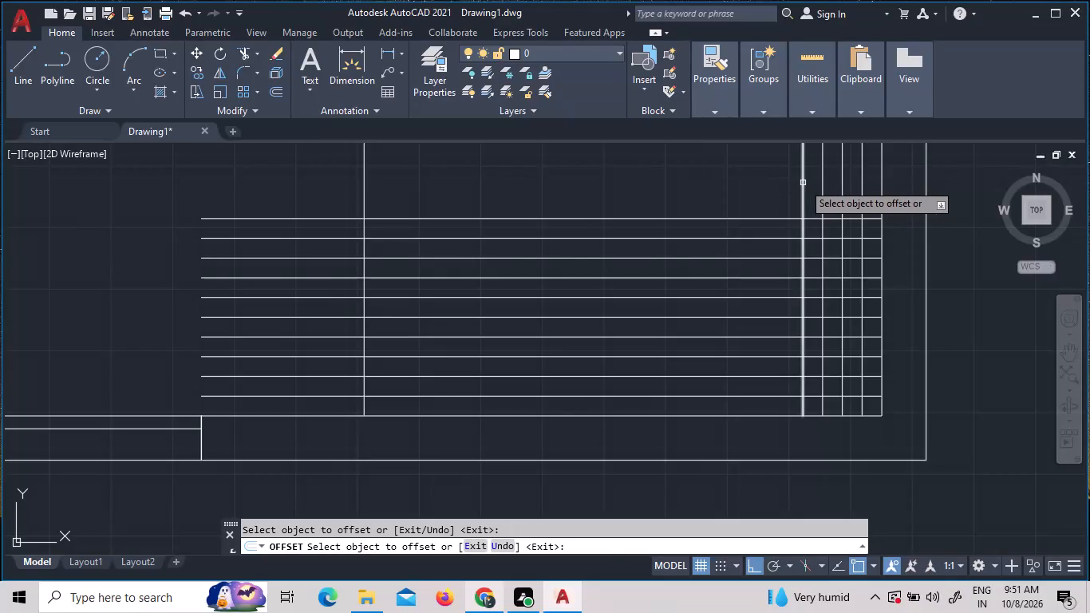
{"action": "left_click", "coordinate": [803, 183]}
{"action": "left_click", "coordinate": [743, 172]}
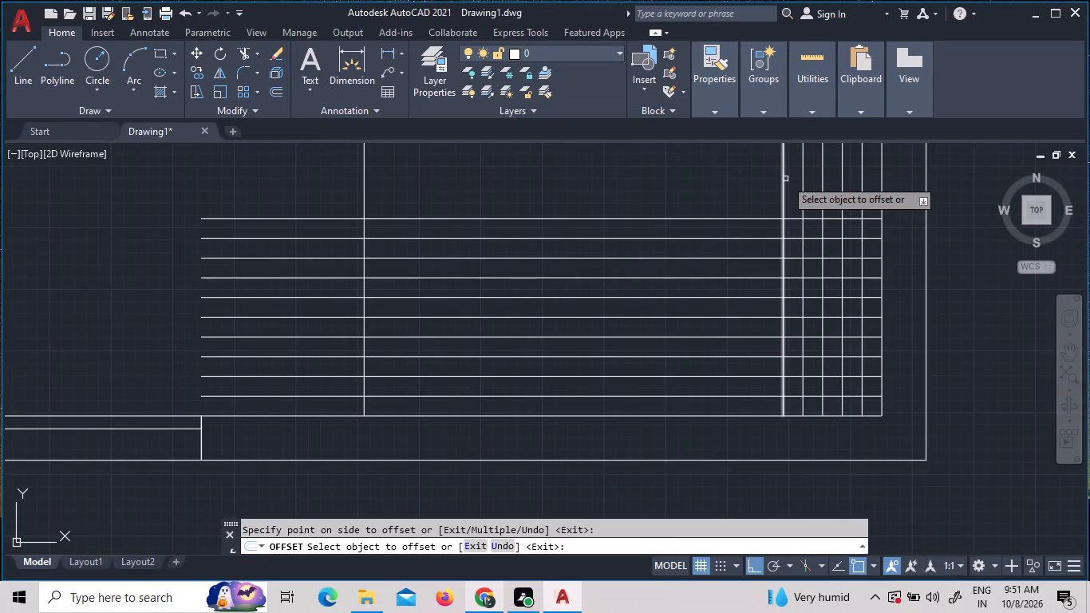
{"action": "left_click", "coordinate": [781, 182]}
{"action": "left_click", "coordinate": [758, 176]}
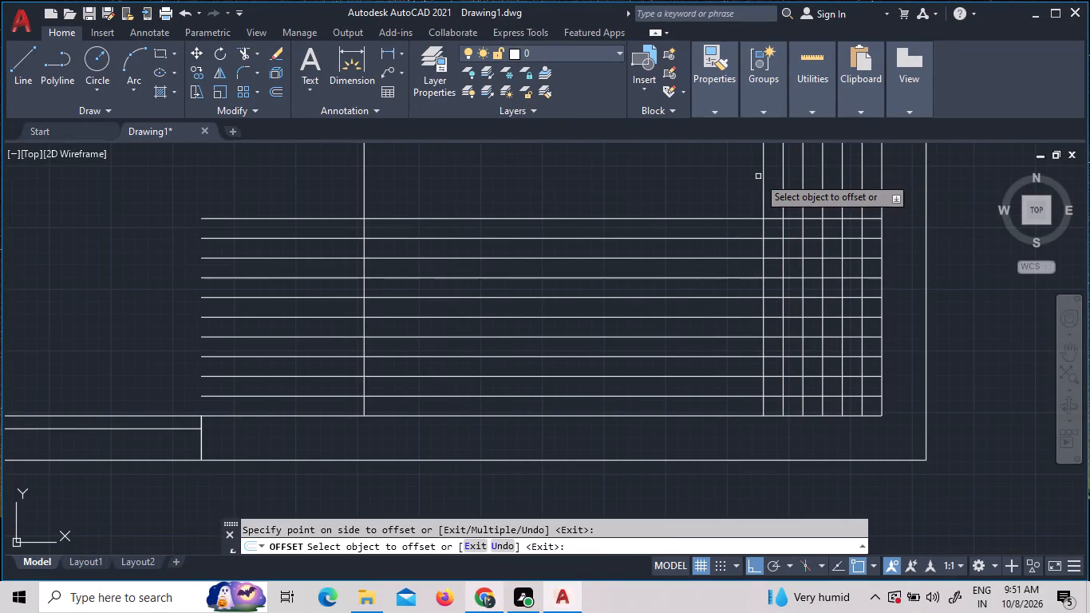
Continue the vertical series away from the right wall with six more parallel lines at 4" spacing.
{"action": "left_click", "coordinate": [764, 175]}
{"action": "left_click", "coordinate": [732, 168]}
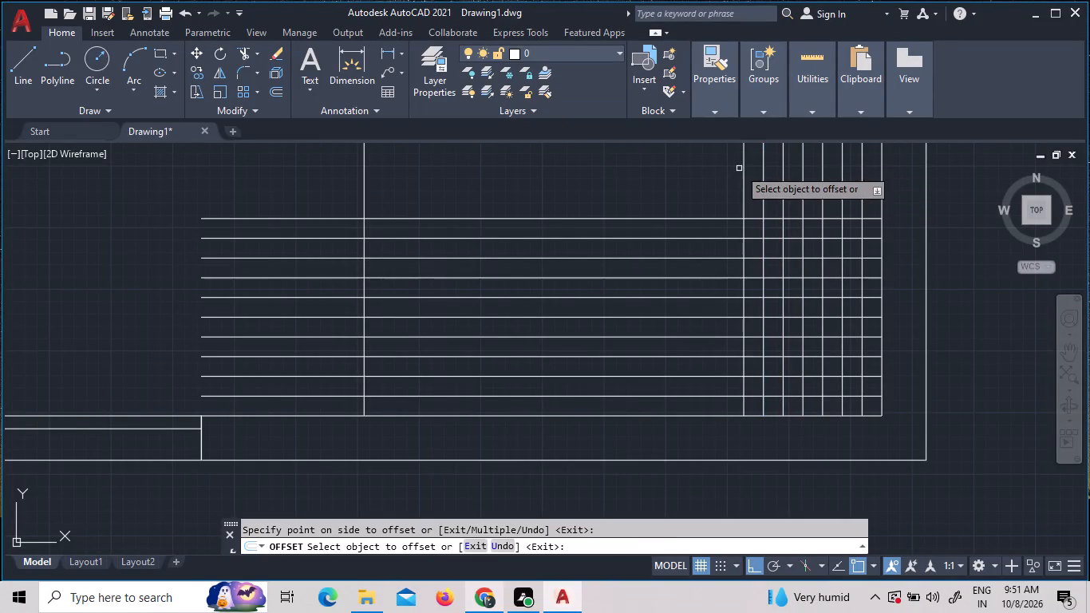
{"action": "left_click", "coordinate": [744, 169]}
{"action": "left_click", "coordinate": [701, 168]}
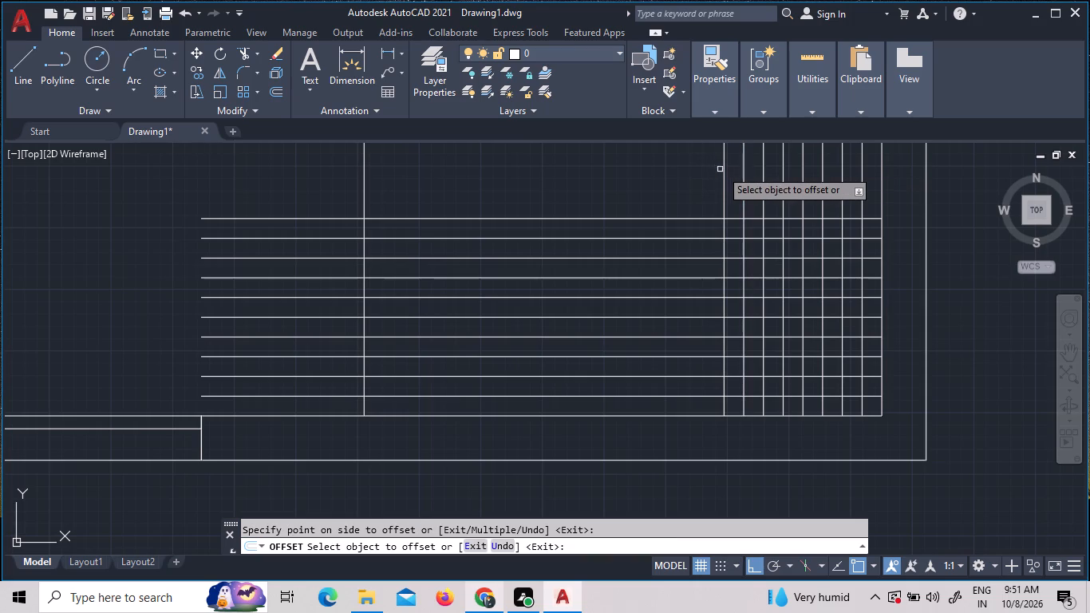
{"action": "left_click", "coordinate": [722, 169]}
{"action": "left_click", "coordinate": [673, 164]}
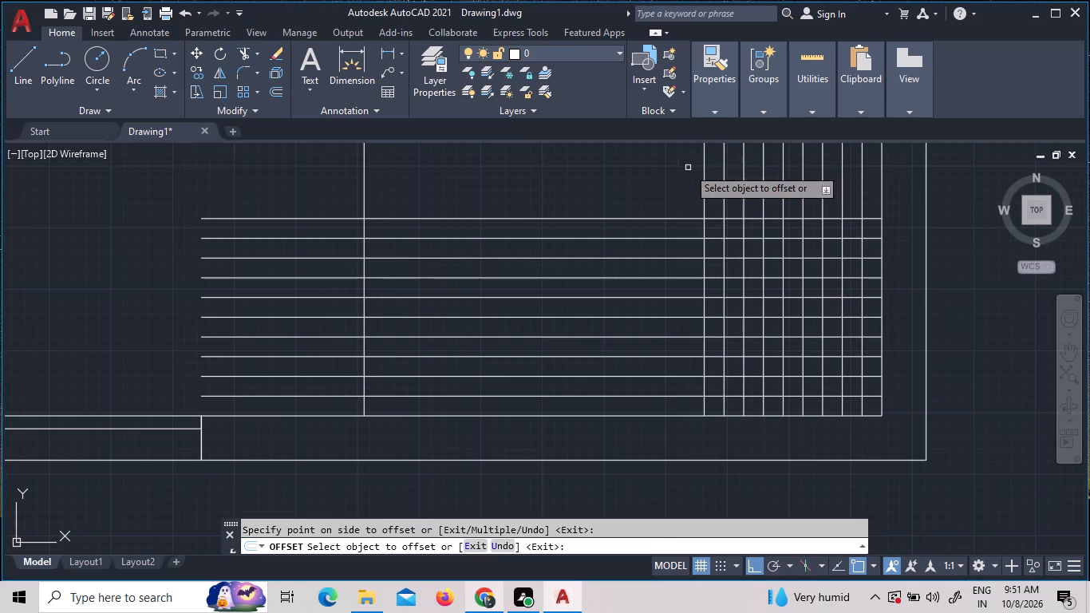
{"action": "left_click", "coordinate": [705, 173]}
{"action": "left_click", "coordinate": [632, 152]}
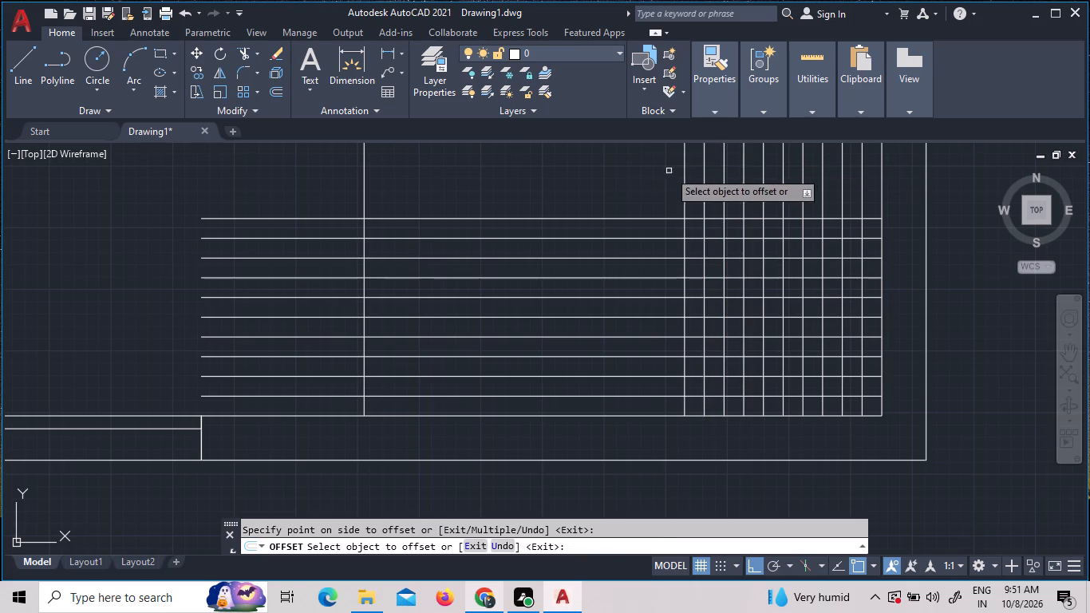
{"action": "left_click", "coordinate": [685, 178]}
{"action": "left_click", "coordinate": [627, 152]}
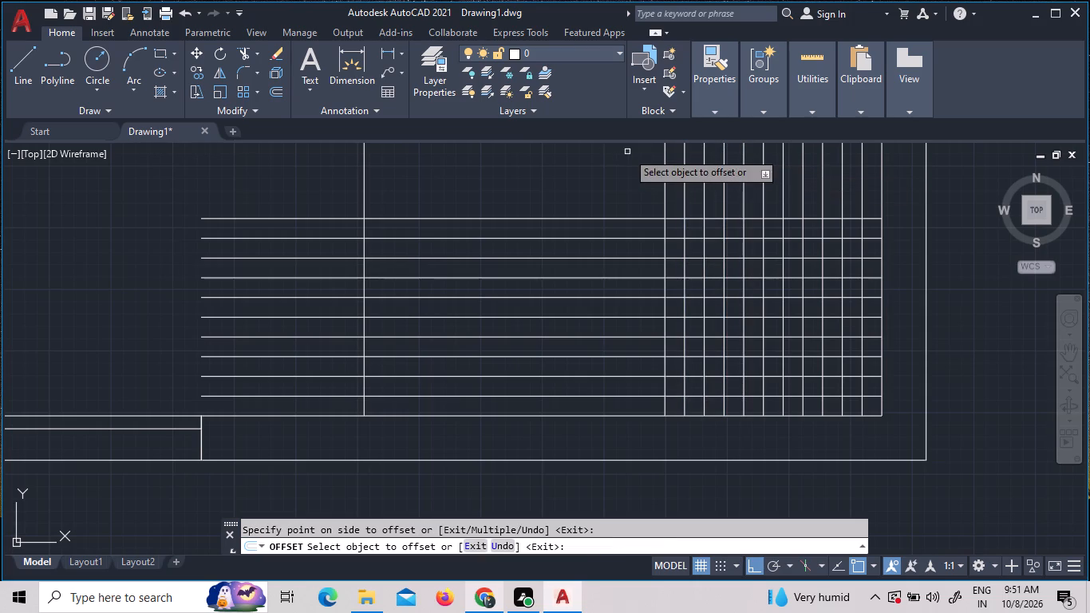
{"action": "left_click", "coordinate": [665, 172]}
{"action": "left_click", "coordinate": [638, 167]}
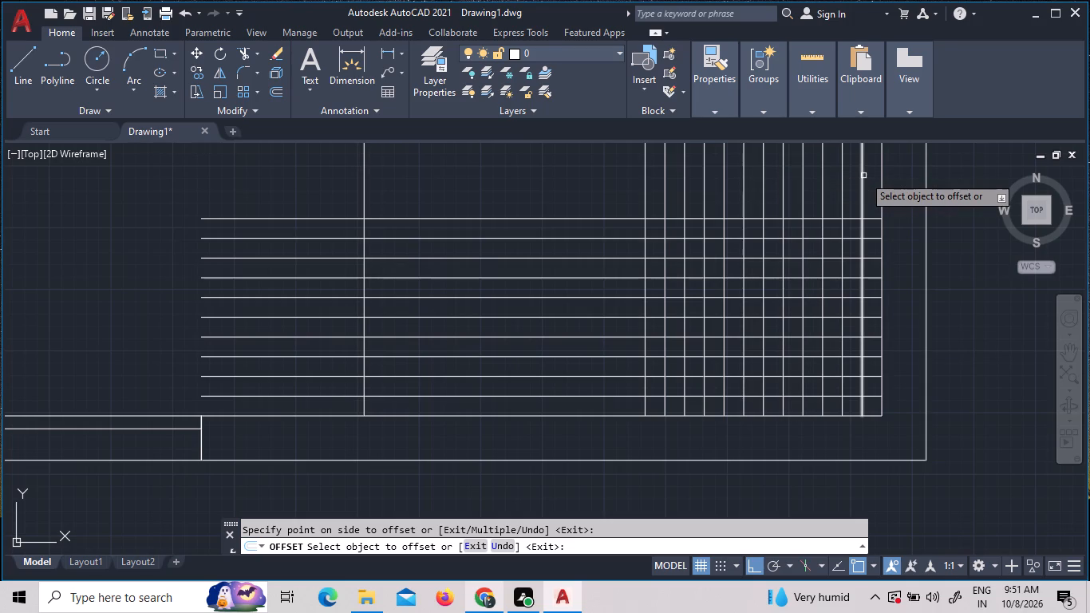
{"action": "key", "text": "Escape"}
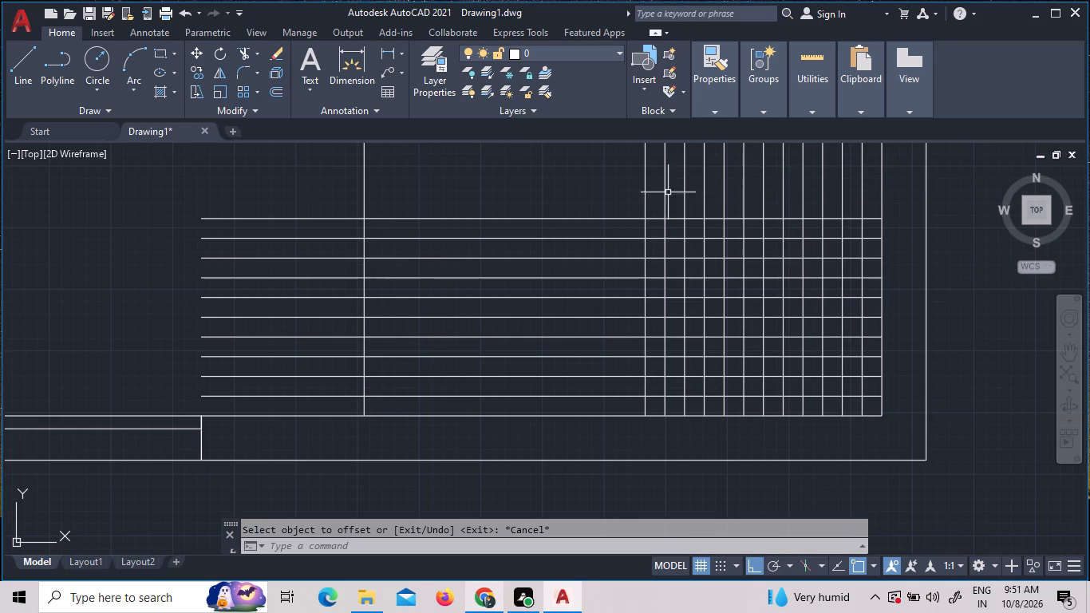
Erase the two vertical offset lines farthest from the right wall.
{"action": "left_click", "coordinate": [644, 186]}
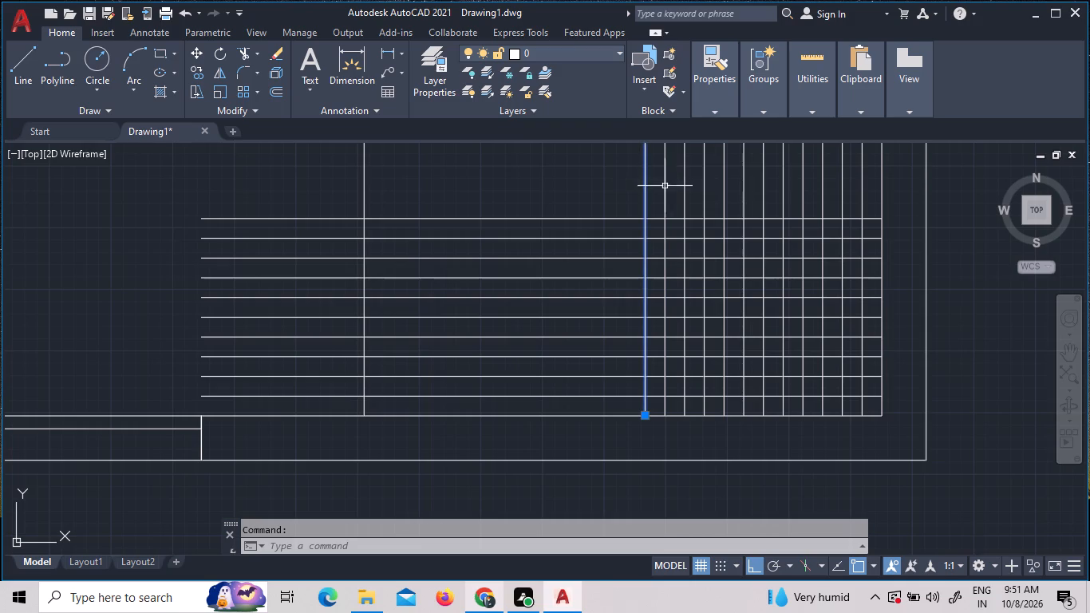
{"action": "left_click", "coordinate": [667, 185]}
{"action": "key", "text": "Delete"}
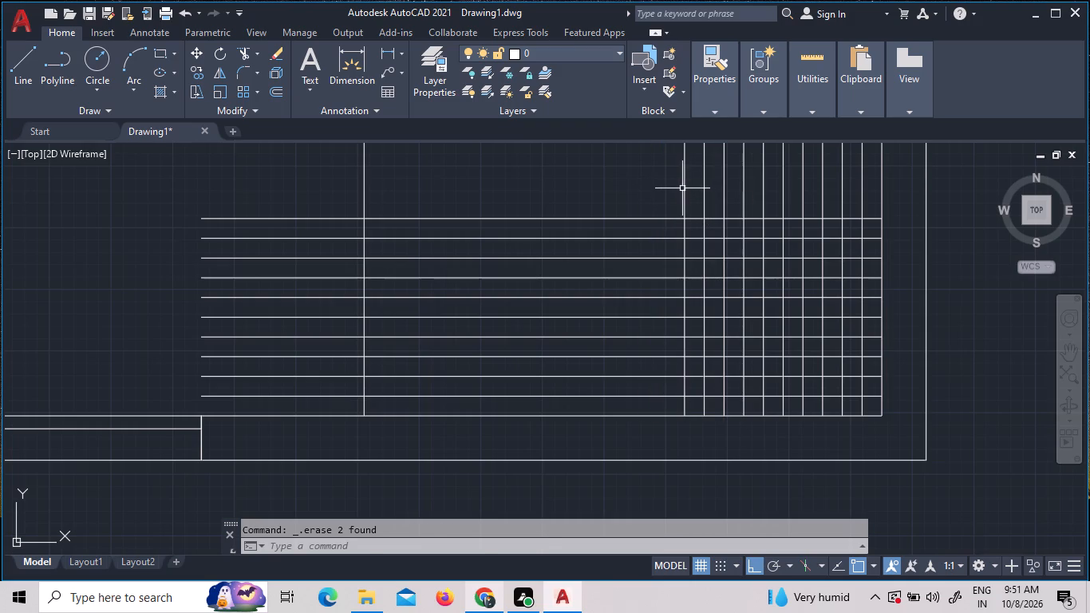
Count the vertical 4" offset lines by highlighting them one by one towards the right wall, and clear the selection.
{"action": "left_click", "coordinate": [682, 188]}
{"action": "left_click", "coordinate": [689, 180]}
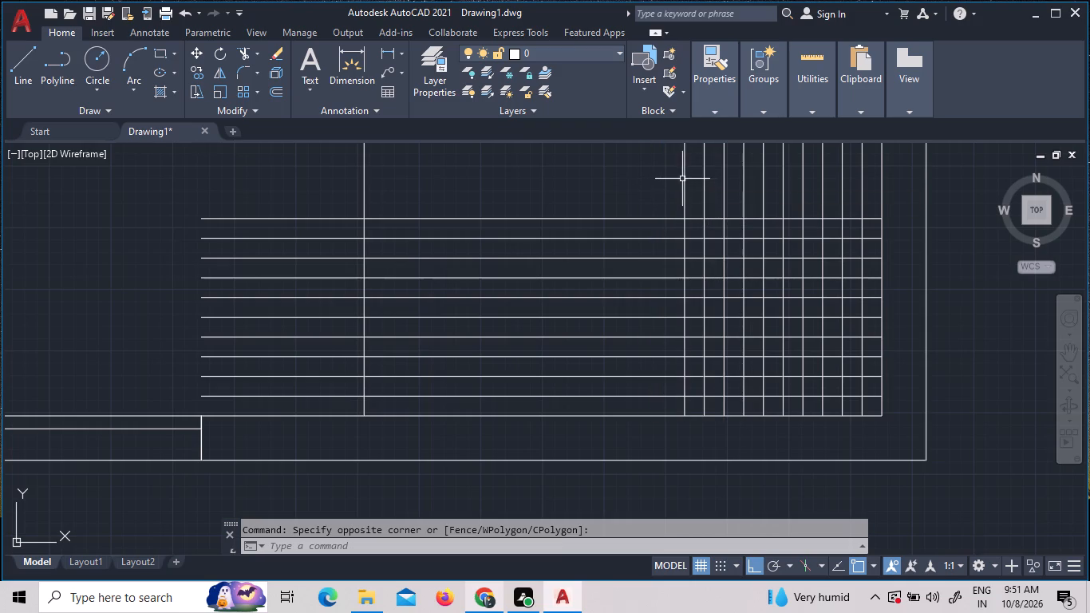
{"action": "left_click", "coordinate": [685, 180]}
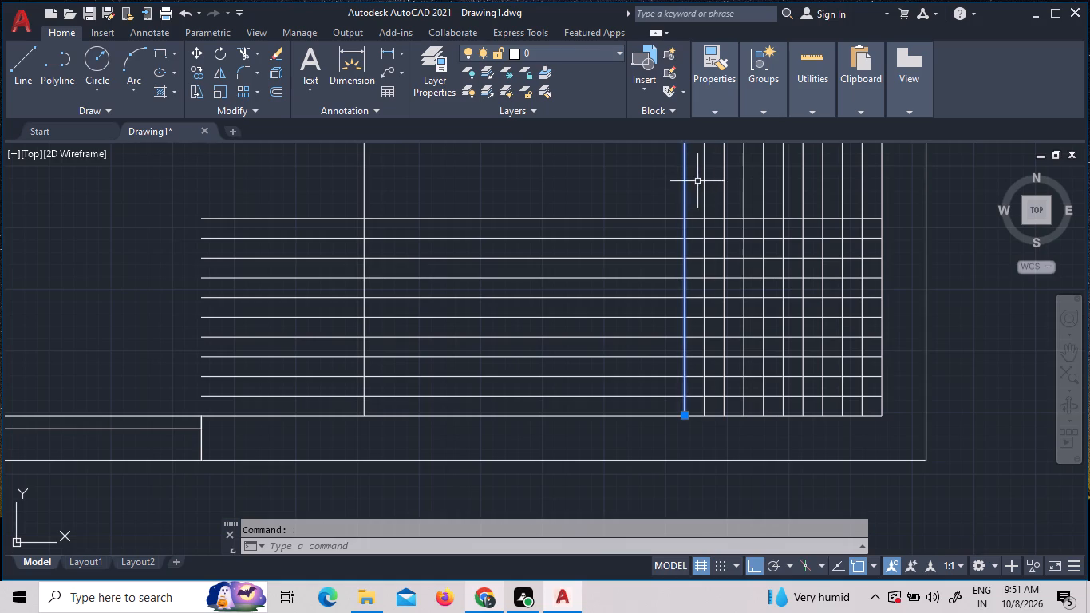
{"action": "left_click", "coordinate": [704, 184]}
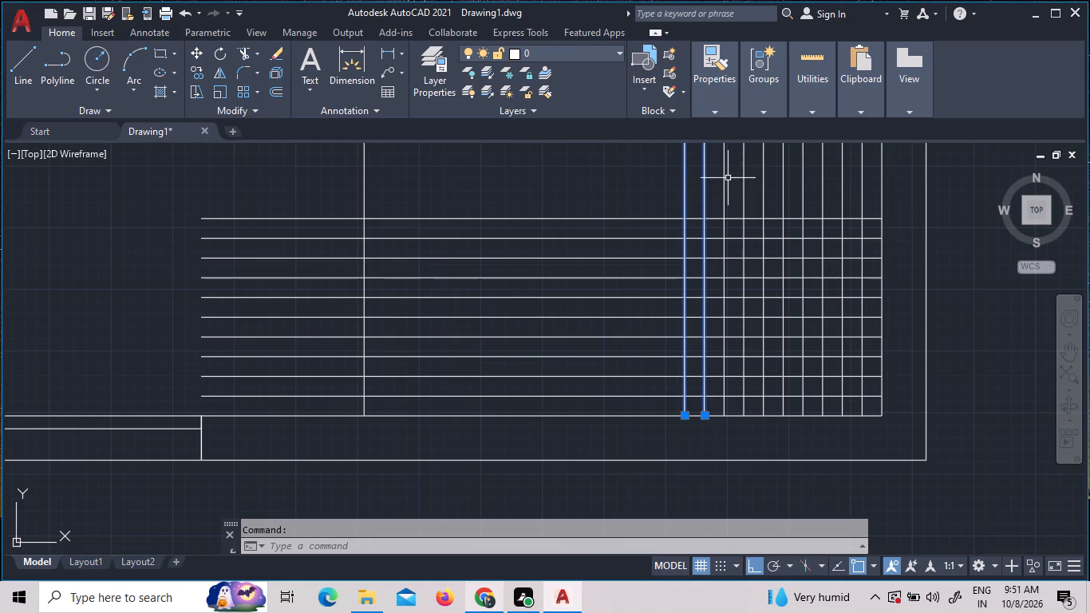
{"action": "left_click", "coordinate": [725, 177]}
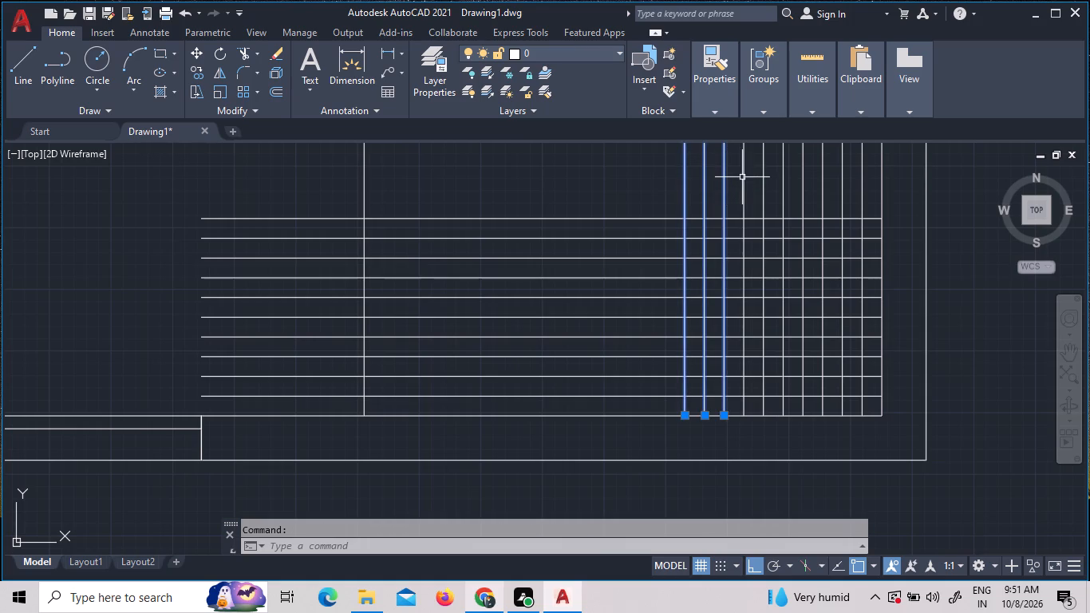
{"action": "left_click", "coordinate": [744, 178]}
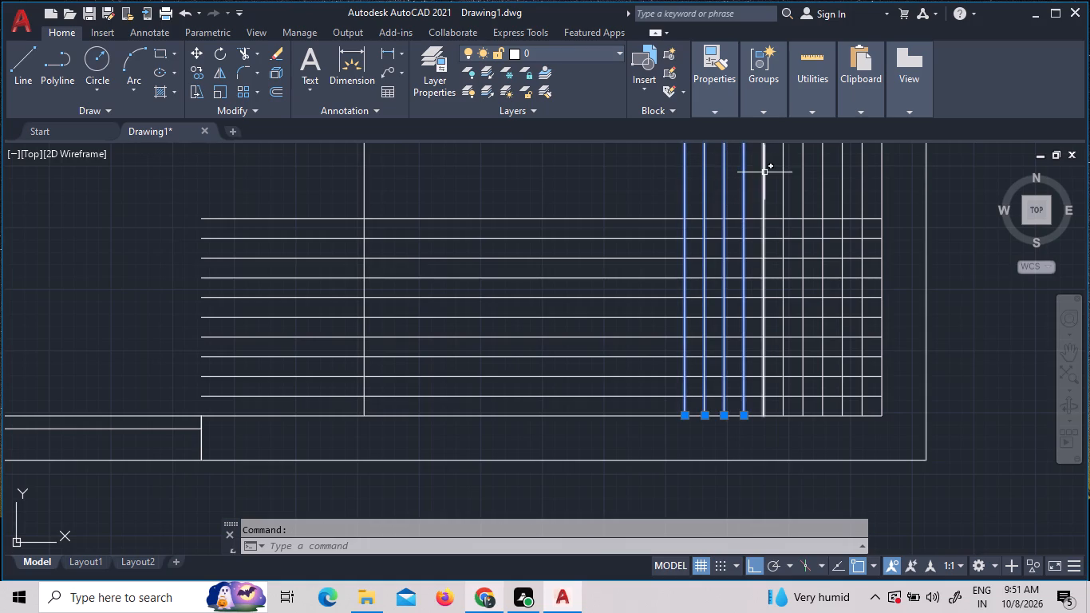
{"action": "left_click", "coordinate": [764, 172]}
{"action": "left_click", "coordinate": [784, 170]}
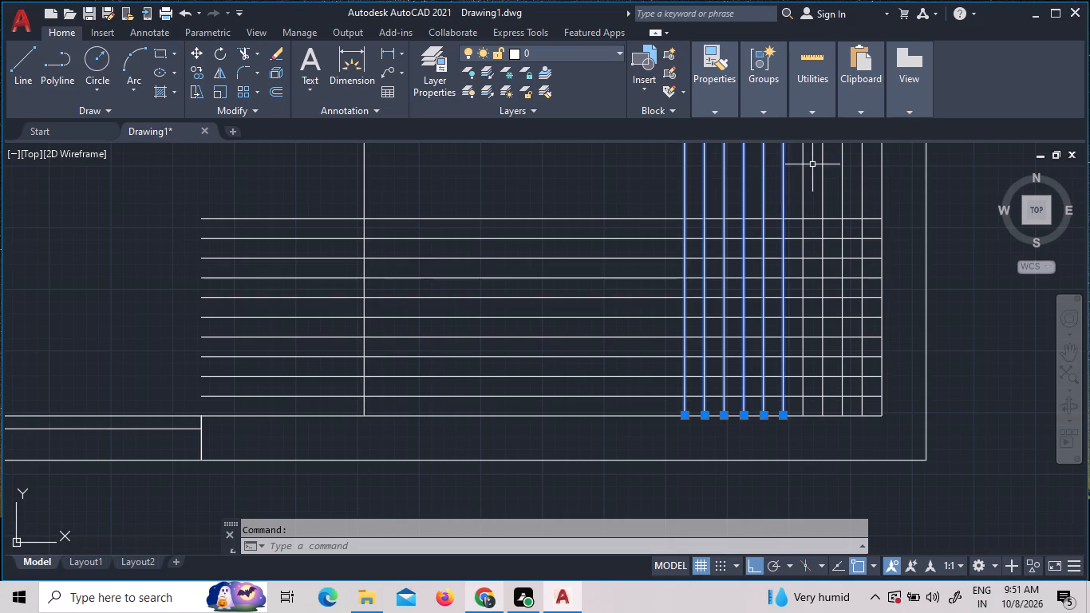
{"action": "left_click", "coordinate": [804, 164]}
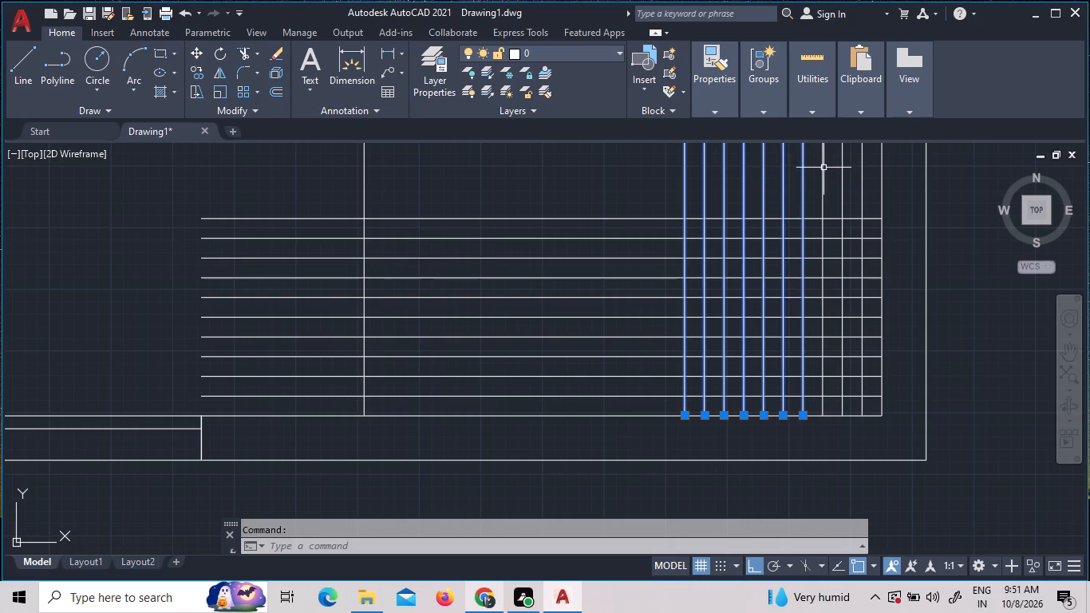
{"action": "left_click", "coordinate": [823, 168]}
{"action": "left_click", "coordinate": [842, 170]}
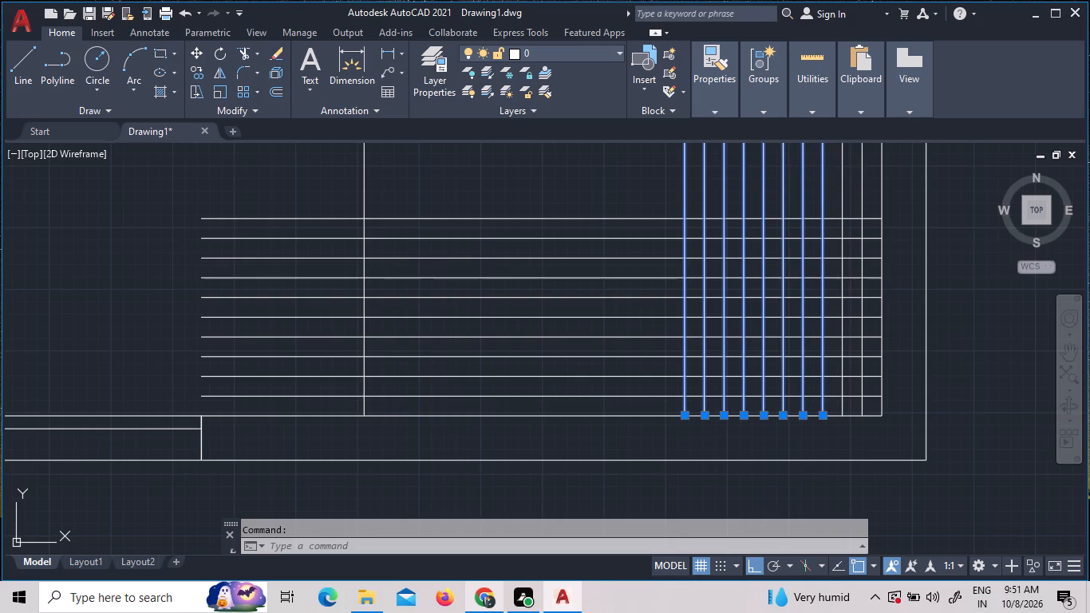
{"action": "left_click", "coordinate": [861, 168]}
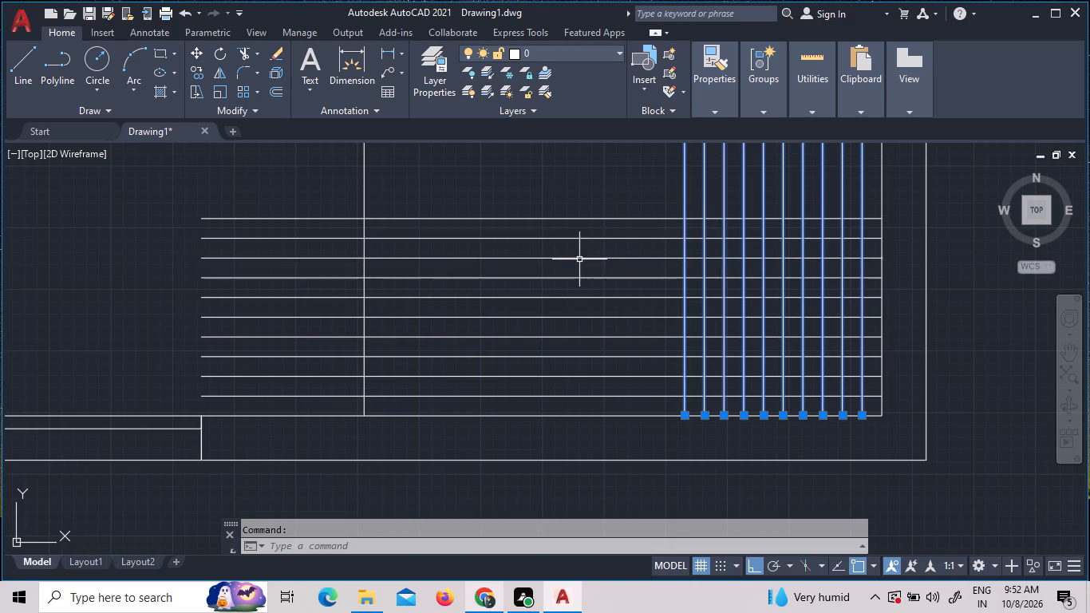
{"action": "key", "text": "Escape"}
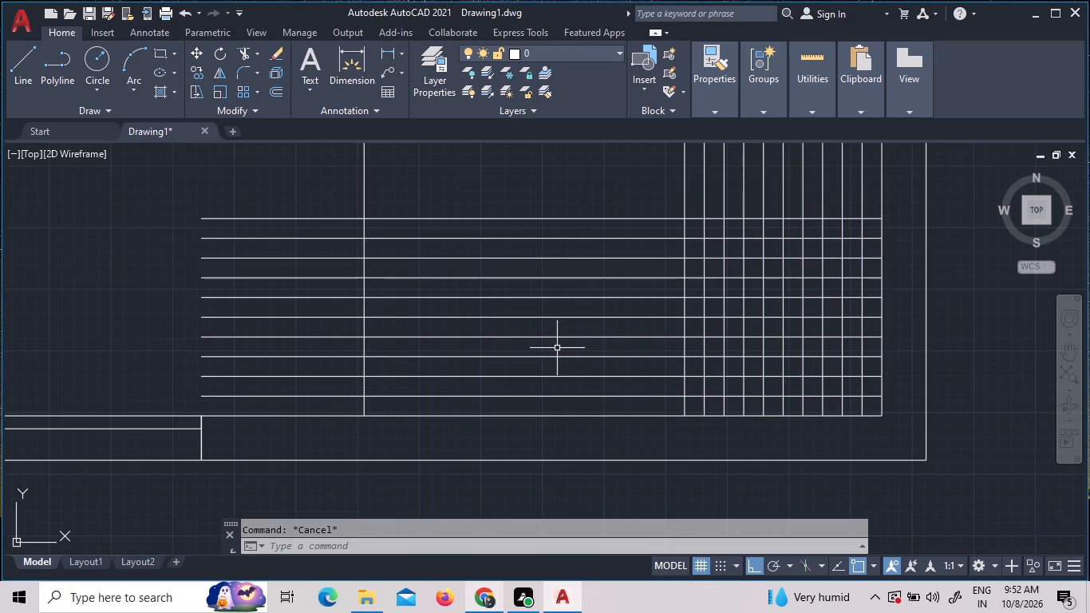
Offset the corner rectangle's left and top lines 1' inward.
{"action": "scroll", "coordinate": [606, 396], "scroll_direction": "down", "scroll_amount": 2}
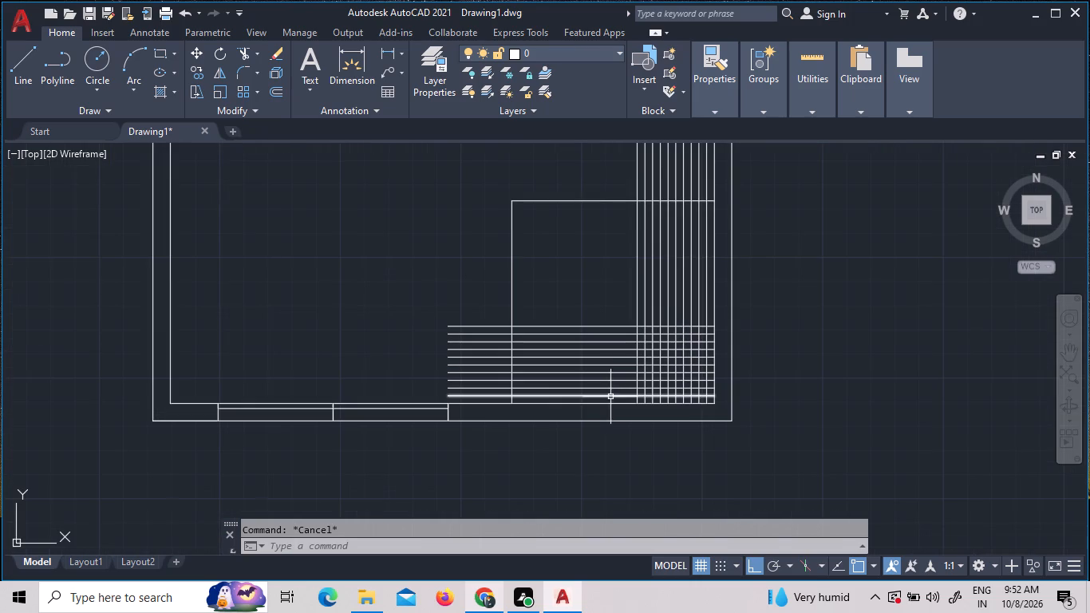
{"action": "scroll", "coordinate": [666, 279], "scroll_direction": "up", "scroll_amount": 1}
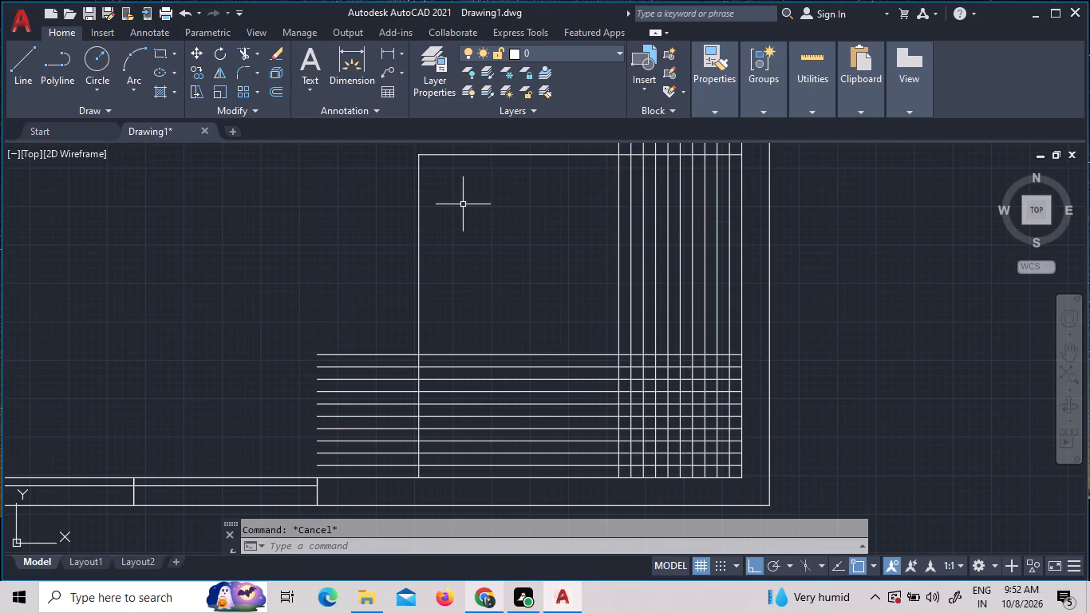
{"action": "key", "text": "o"}
{"action": "key", "text": "Return"}
{"action": "key", "text": "1"}
{"action": "key", "text": "apostrophe"}
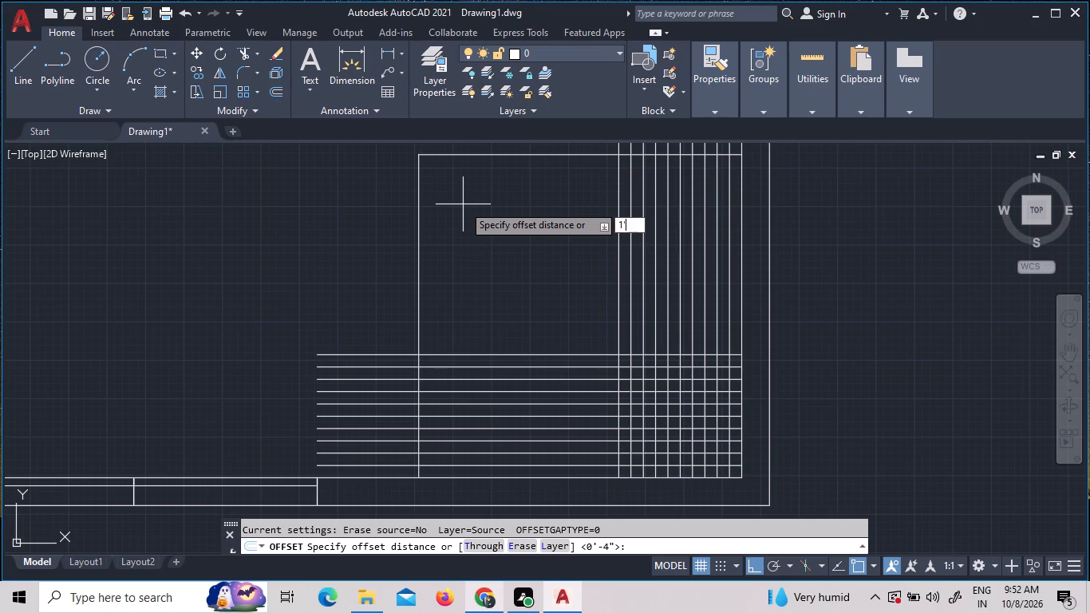
{"action": "key", "text": "Return"}
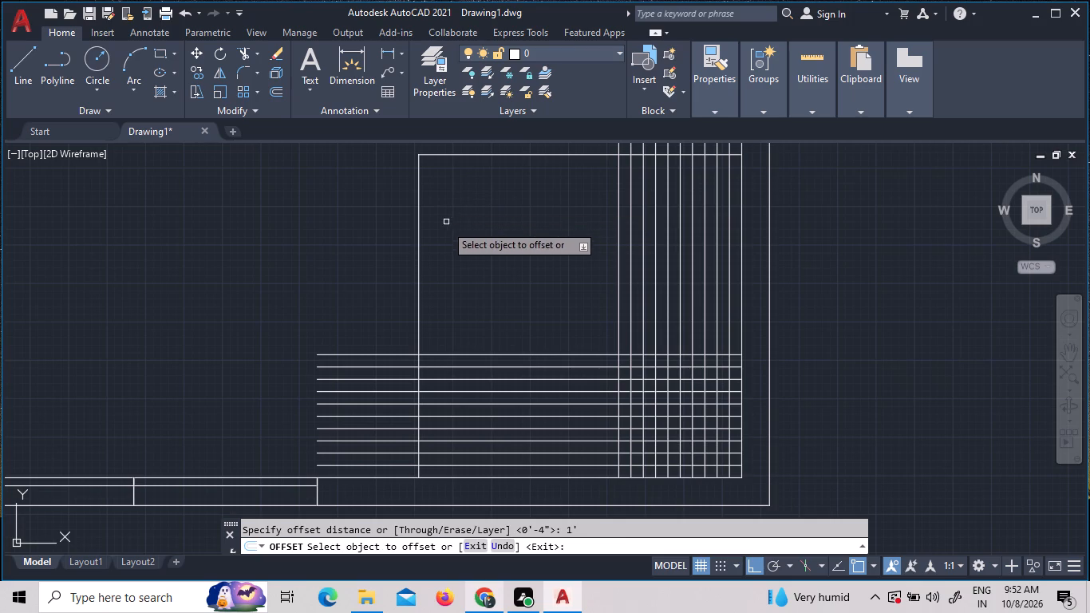
{"action": "left_click", "coordinate": [417, 251]}
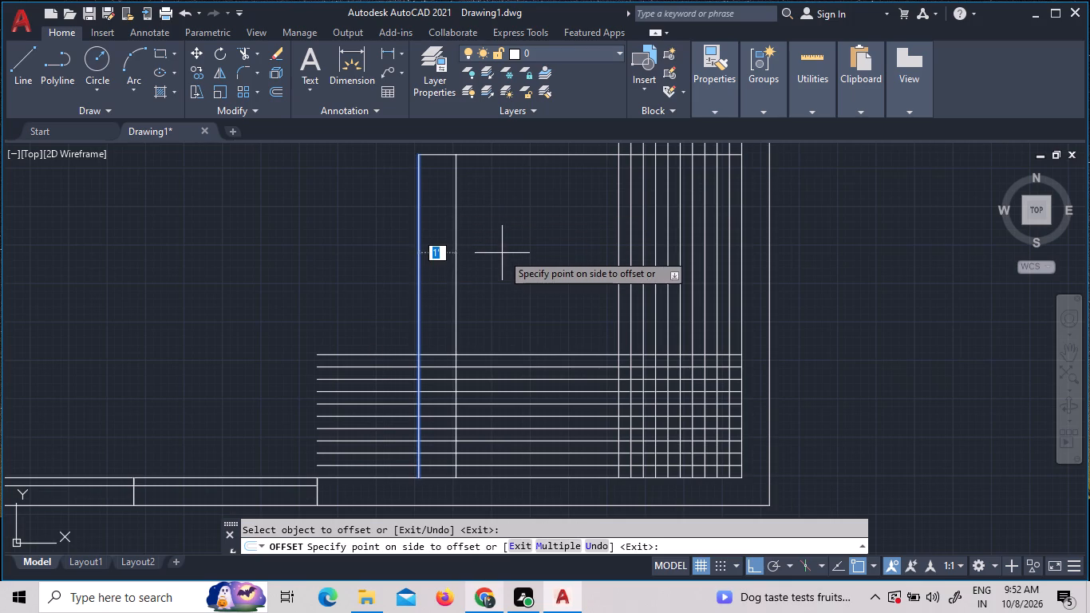
{"action": "left_click", "coordinate": [502, 253]}
{"action": "left_click", "coordinate": [514, 153]}
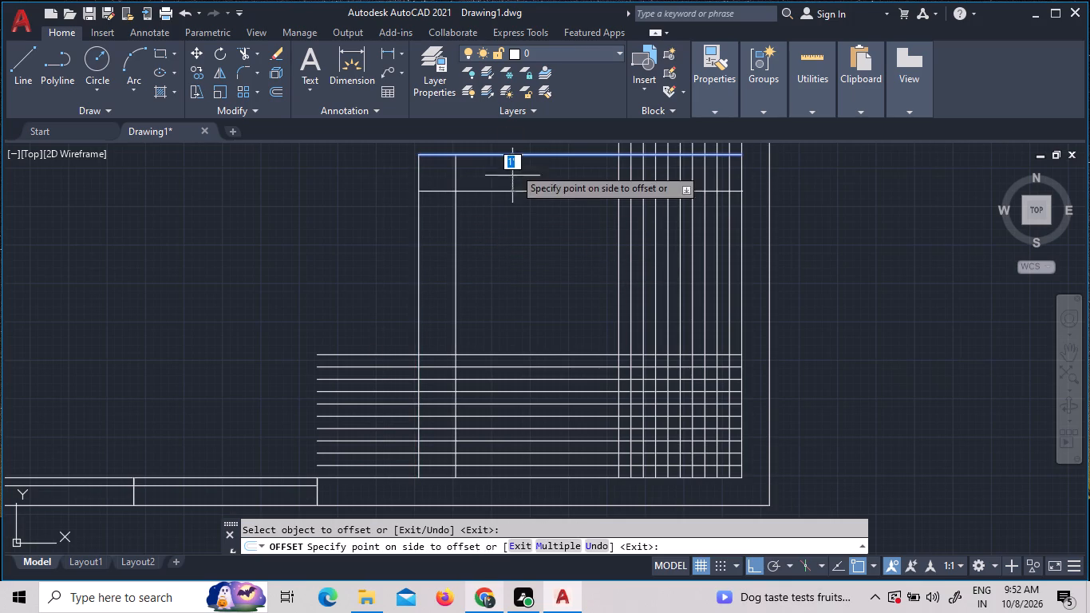
{"action": "left_click", "coordinate": [511, 206]}
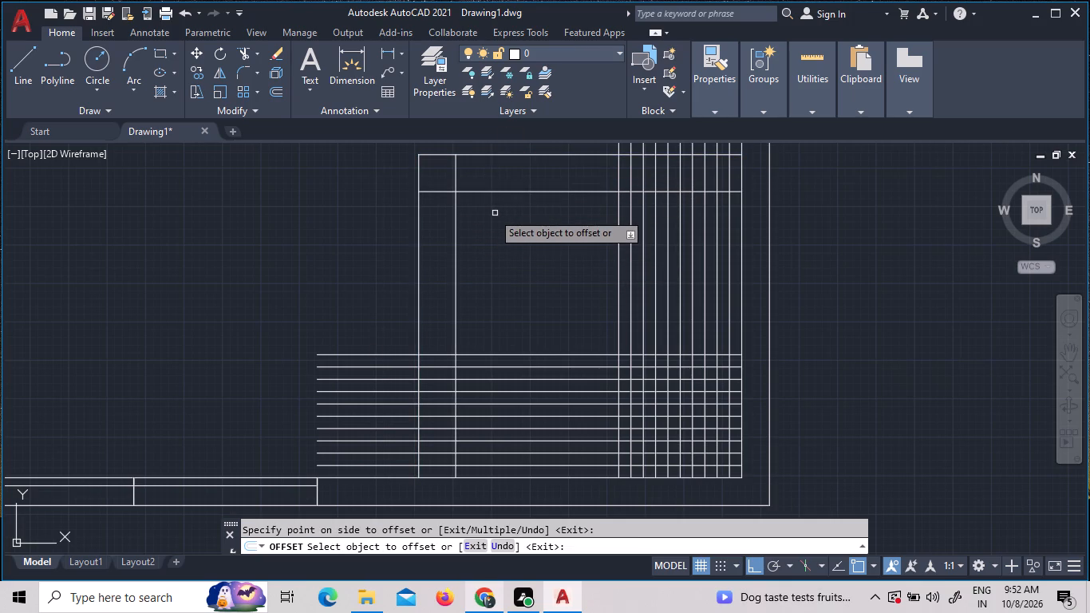
{"action": "key", "text": "Escape"}
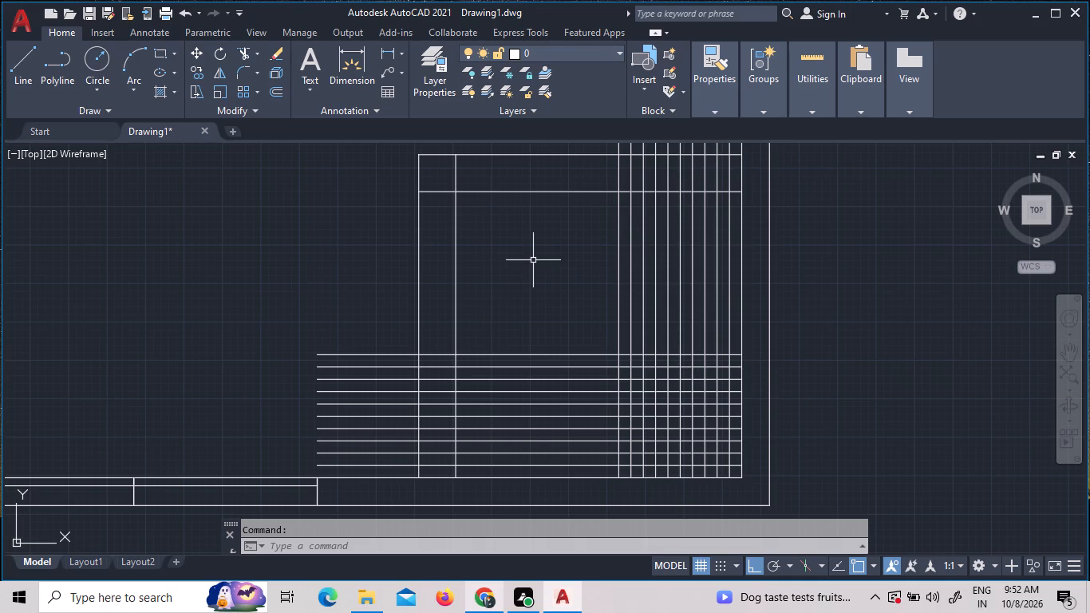
{"action": "key", "text": "Escape"}
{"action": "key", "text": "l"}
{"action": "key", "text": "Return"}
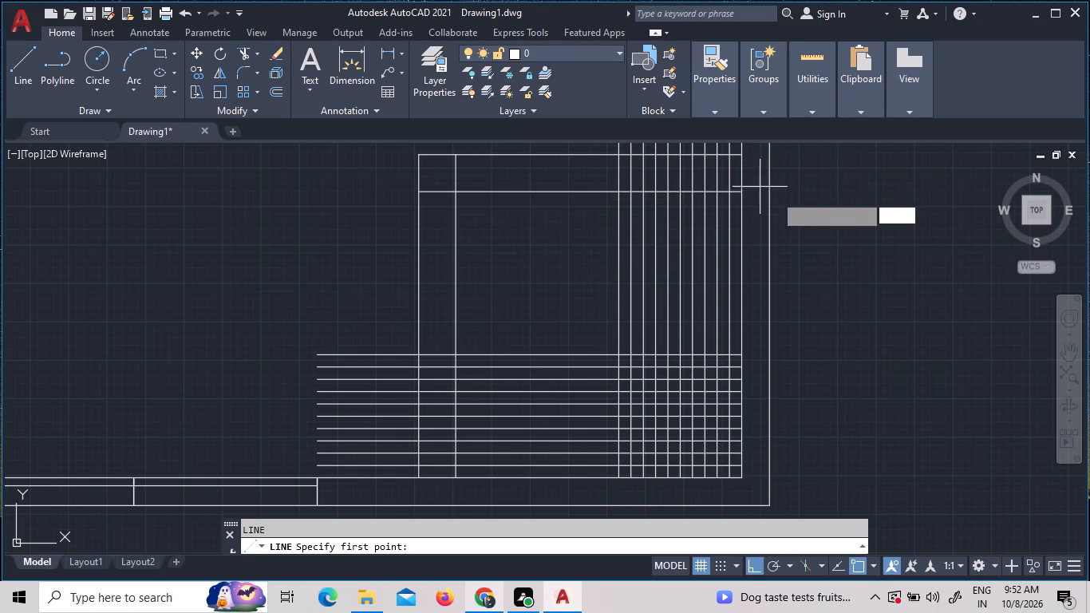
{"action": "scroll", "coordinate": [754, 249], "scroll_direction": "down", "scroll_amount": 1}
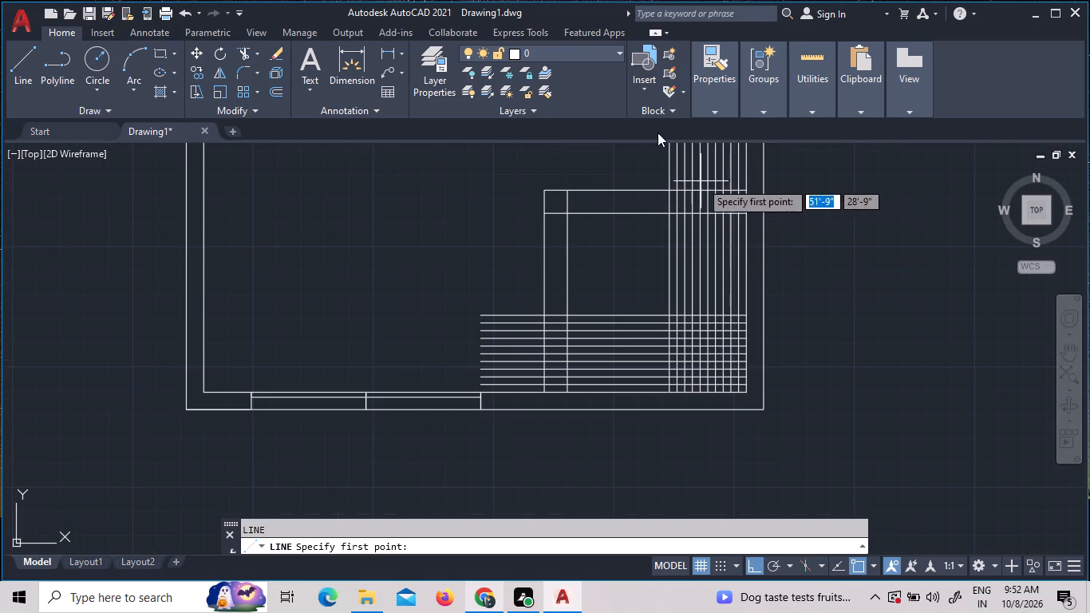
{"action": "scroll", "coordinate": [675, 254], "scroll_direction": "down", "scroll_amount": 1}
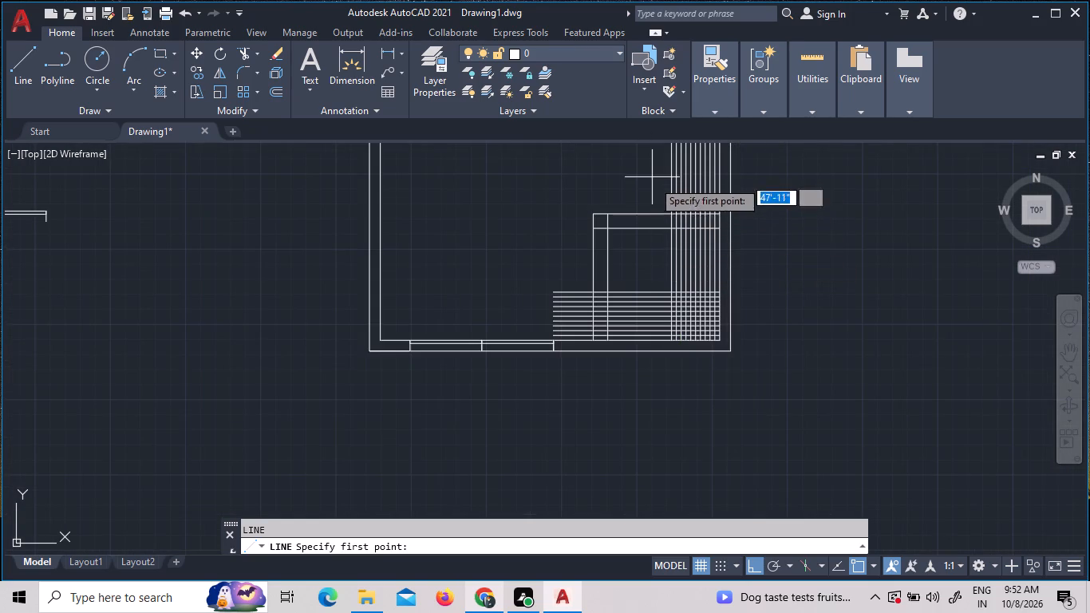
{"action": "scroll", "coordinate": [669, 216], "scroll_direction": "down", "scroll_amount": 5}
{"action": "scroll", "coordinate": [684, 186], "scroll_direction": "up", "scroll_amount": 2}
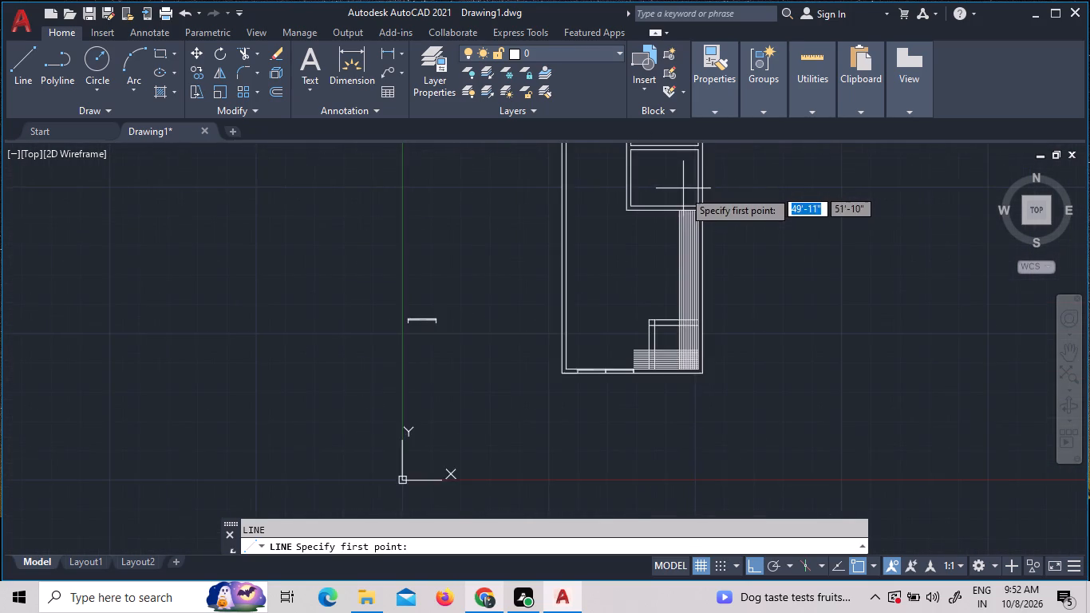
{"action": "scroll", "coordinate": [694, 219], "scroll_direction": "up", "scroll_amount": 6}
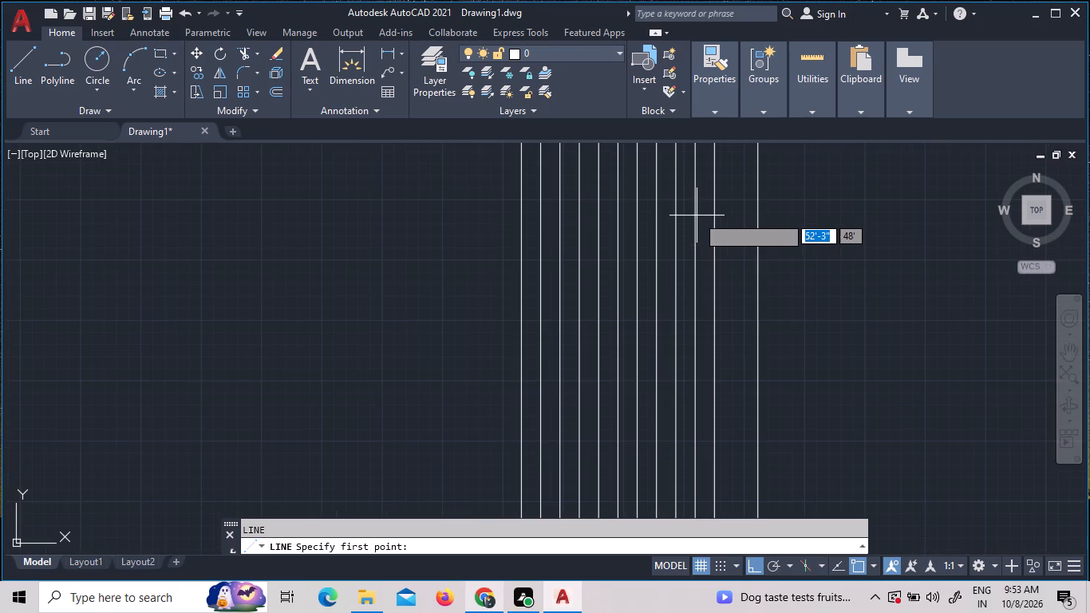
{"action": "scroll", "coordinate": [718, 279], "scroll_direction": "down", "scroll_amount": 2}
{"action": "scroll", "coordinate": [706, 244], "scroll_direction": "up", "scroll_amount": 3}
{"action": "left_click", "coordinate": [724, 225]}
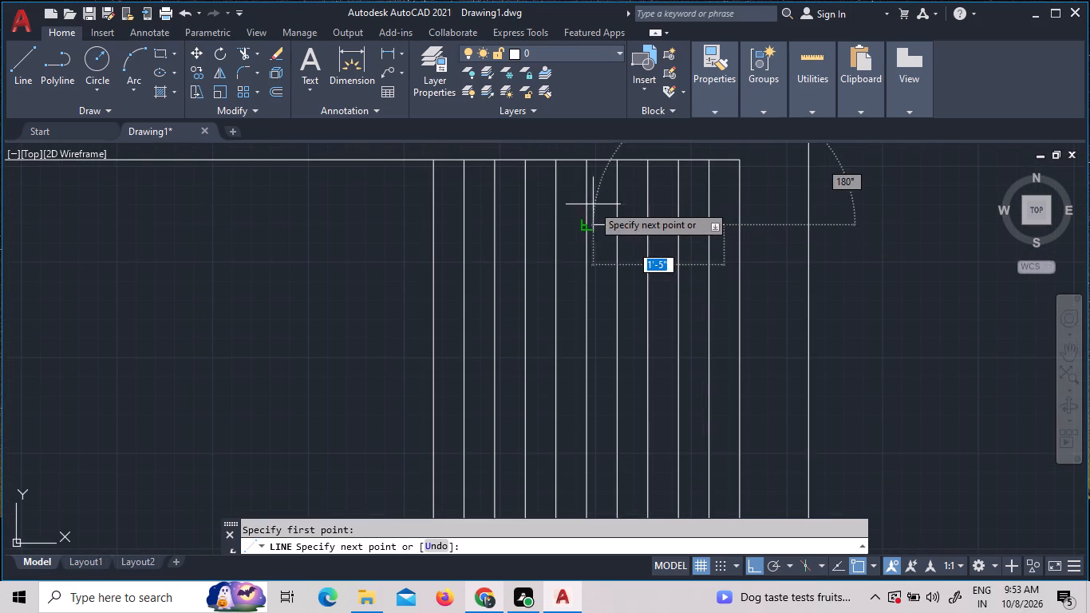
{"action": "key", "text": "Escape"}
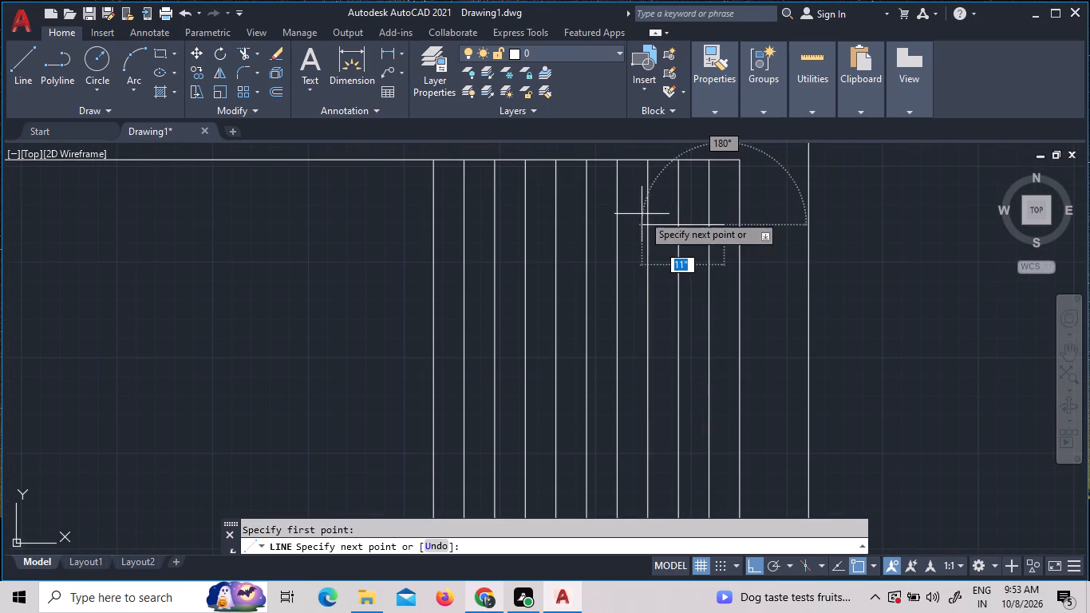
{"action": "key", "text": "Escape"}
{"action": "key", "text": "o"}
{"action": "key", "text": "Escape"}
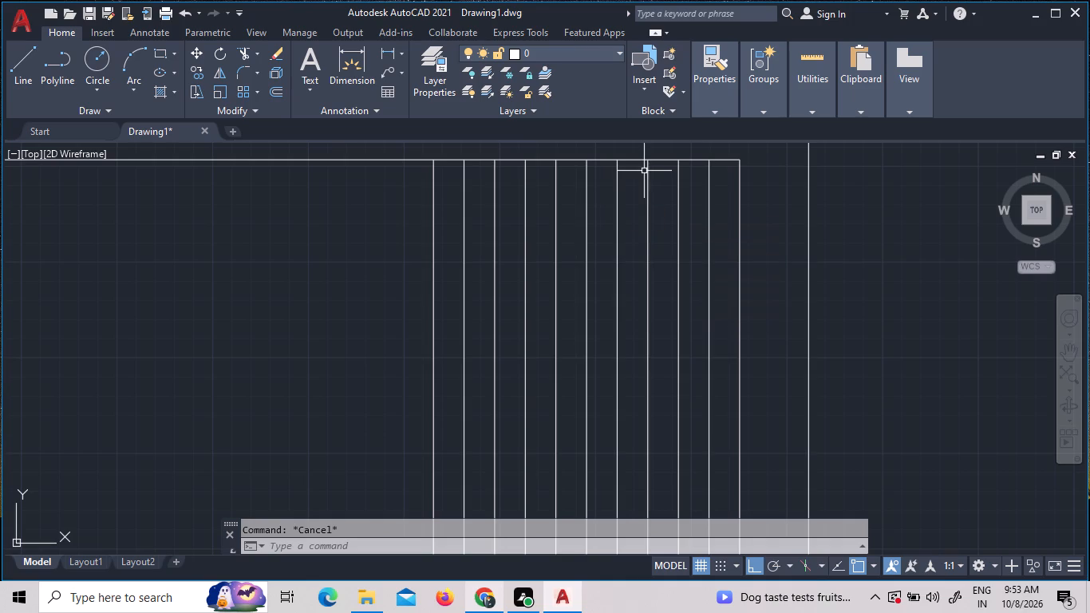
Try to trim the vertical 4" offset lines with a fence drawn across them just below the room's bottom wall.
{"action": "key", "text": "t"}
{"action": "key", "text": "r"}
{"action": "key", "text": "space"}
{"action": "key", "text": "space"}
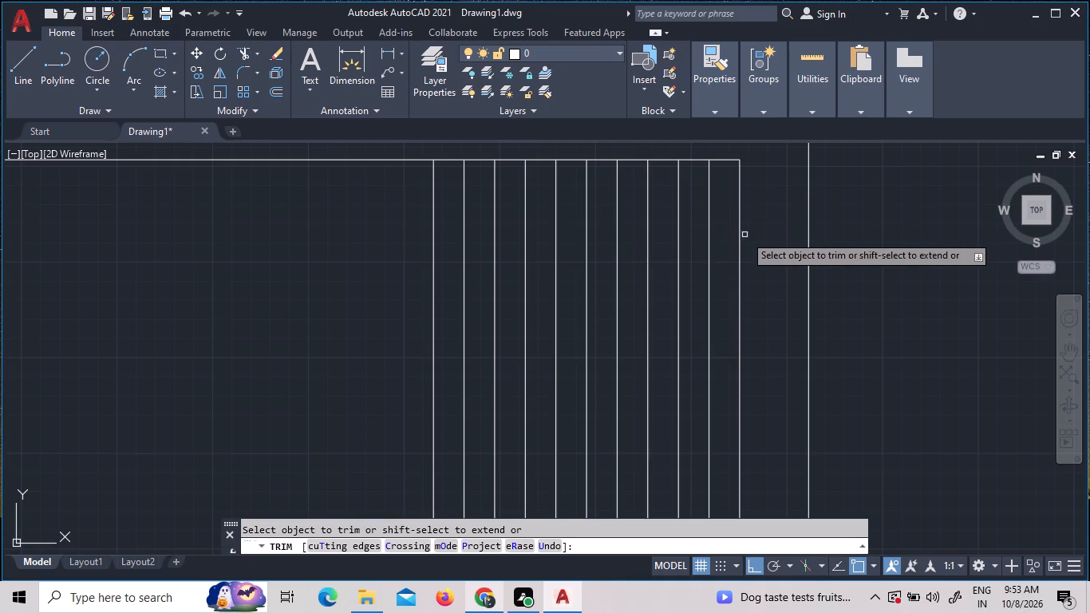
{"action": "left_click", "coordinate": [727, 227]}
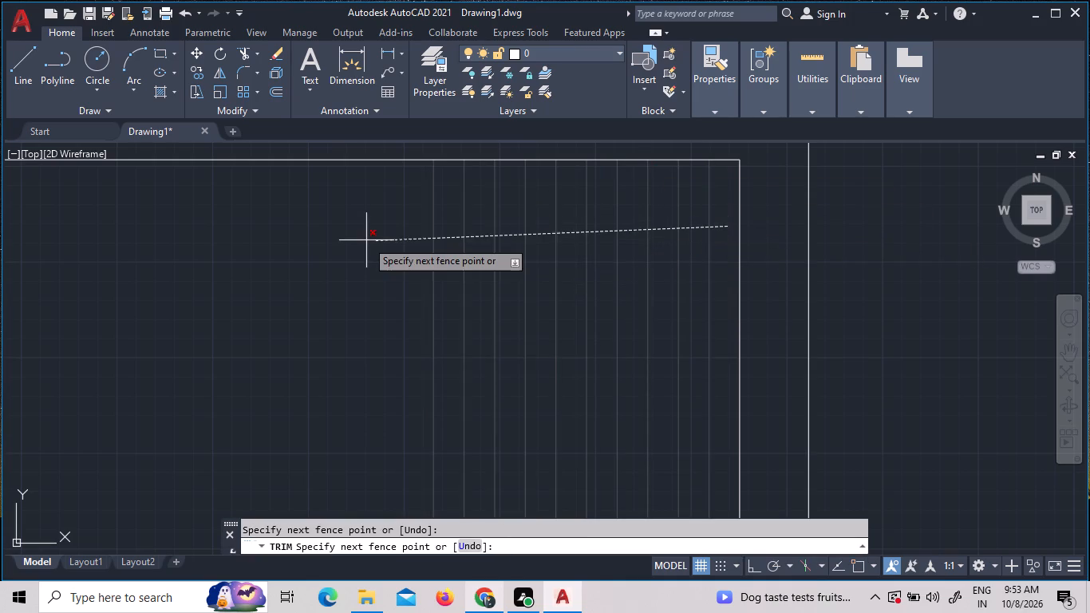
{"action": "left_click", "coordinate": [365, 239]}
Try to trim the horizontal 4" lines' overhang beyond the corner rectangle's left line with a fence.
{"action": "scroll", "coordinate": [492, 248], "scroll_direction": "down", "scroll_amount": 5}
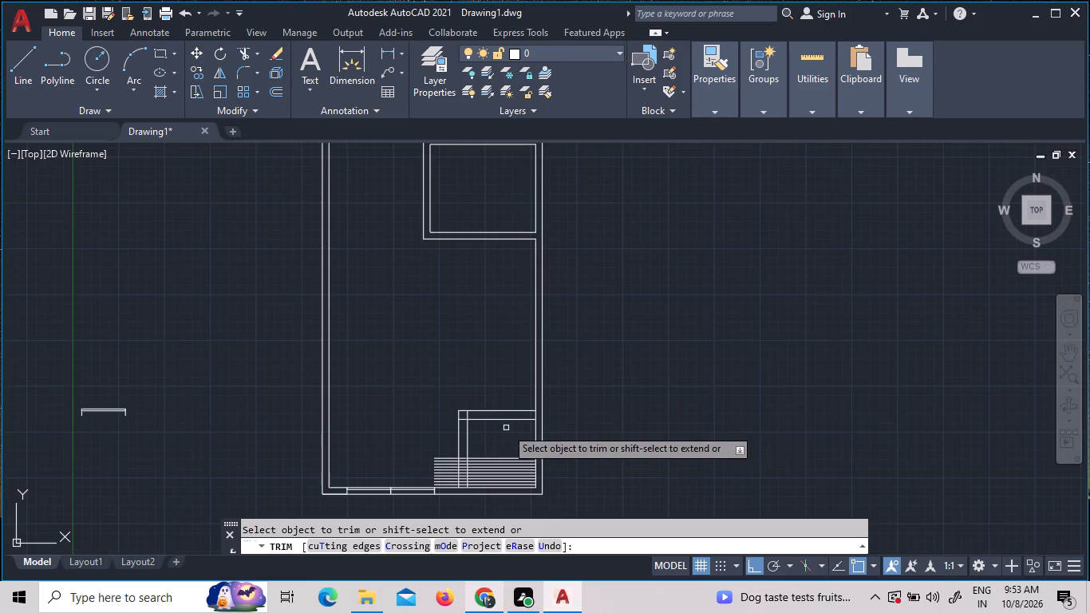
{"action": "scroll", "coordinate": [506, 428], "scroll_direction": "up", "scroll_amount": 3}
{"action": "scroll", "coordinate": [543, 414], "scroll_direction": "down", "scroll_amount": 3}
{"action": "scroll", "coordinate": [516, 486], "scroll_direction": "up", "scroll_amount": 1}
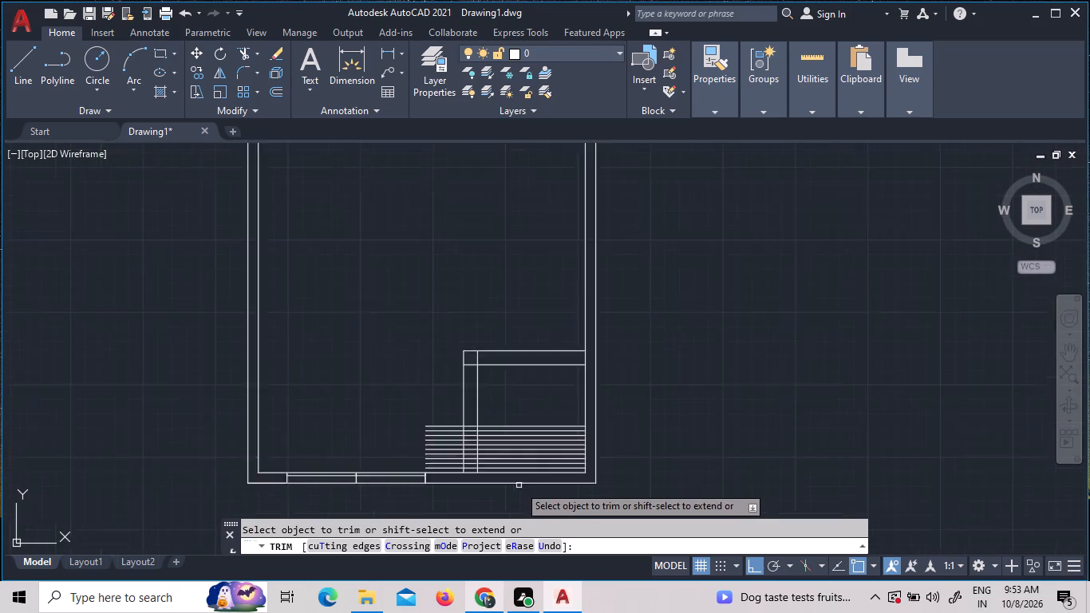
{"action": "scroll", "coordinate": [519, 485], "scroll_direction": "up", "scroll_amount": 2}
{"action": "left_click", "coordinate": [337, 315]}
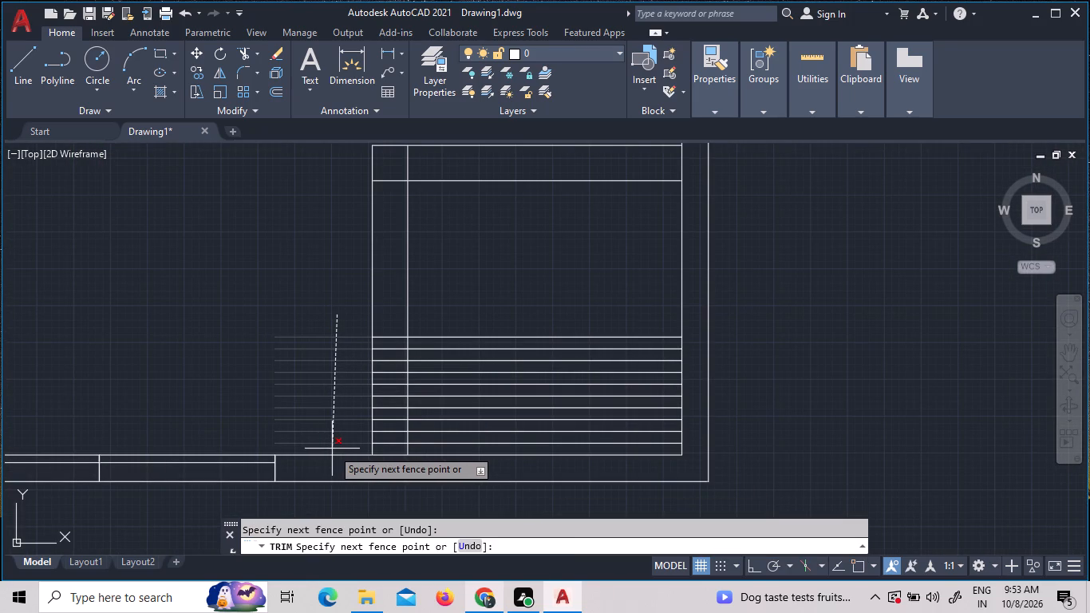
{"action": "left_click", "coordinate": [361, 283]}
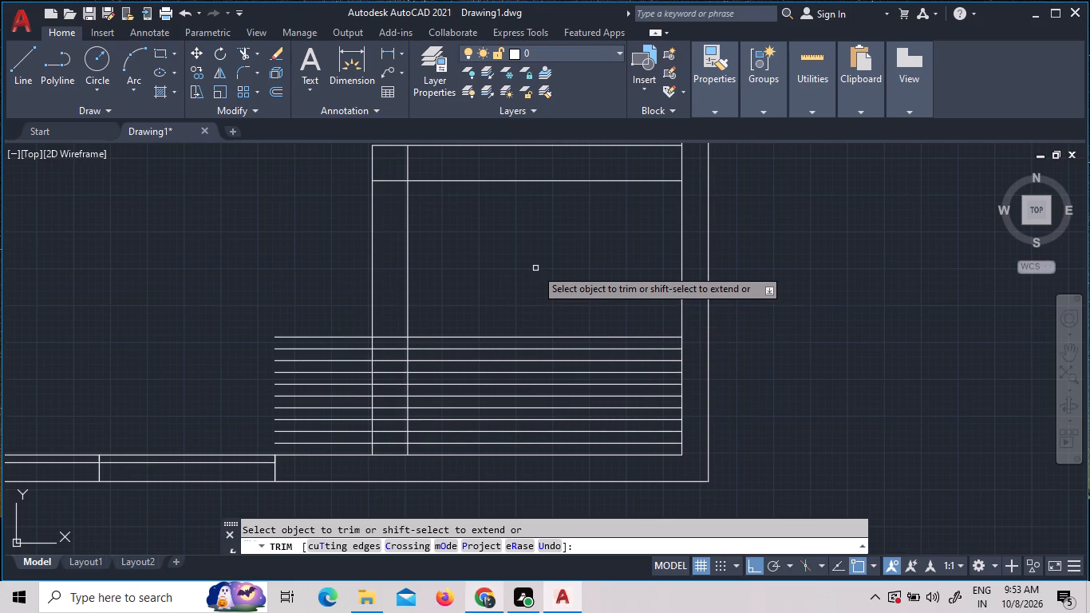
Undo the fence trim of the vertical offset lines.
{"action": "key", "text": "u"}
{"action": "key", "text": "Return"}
Trim the three leftmost vertical offset lines between the corner rectangle's top line and its 1' offset.
{"action": "scroll", "coordinate": [582, 349], "scroll_direction": "down", "scroll_amount": 2}
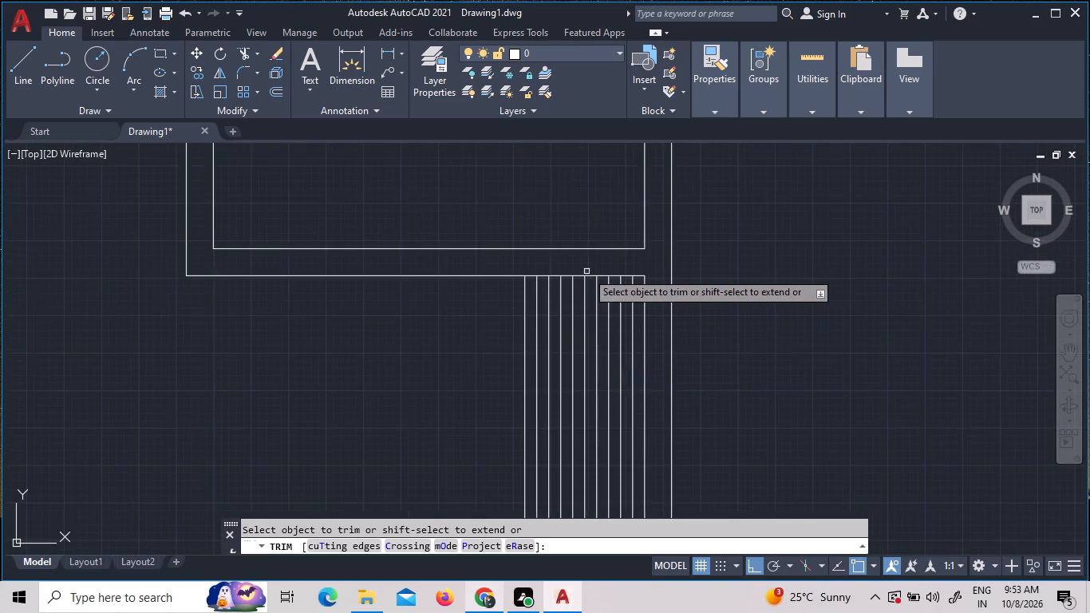
{"action": "scroll", "coordinate": [592, 278], "scroll_direction": "down", "scroll_amount": 5}
{"action": "scroll", "coordinate": [601, 388], "scroll_direction": "up", "scroll_amount": 2}
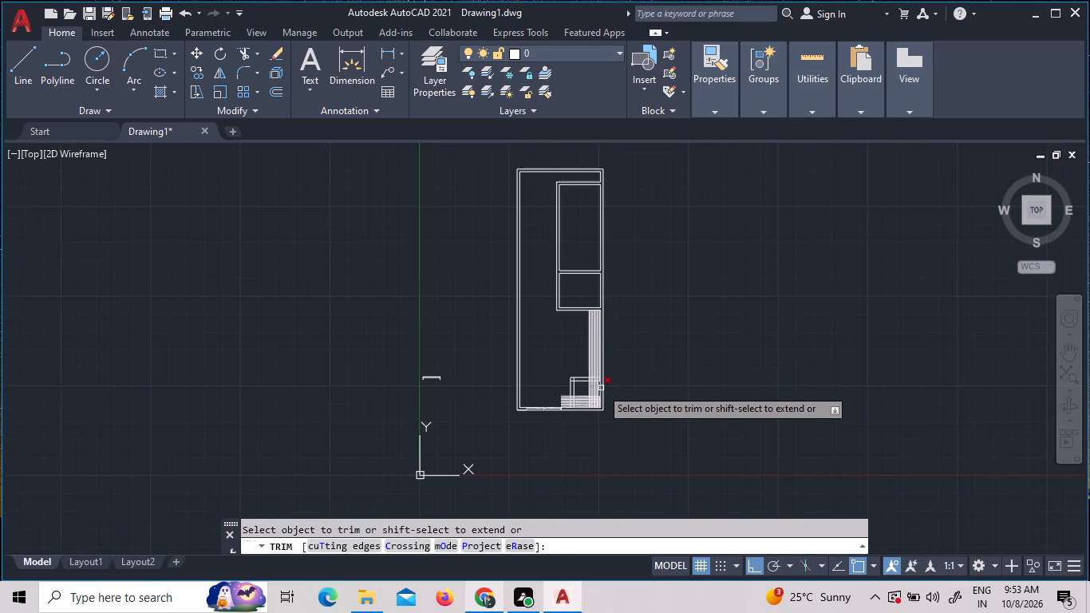
{"action": "scroll", "coordinate": [601, 388], "scroll_direction": "up", "scroll_amount": 5}
{"action": "scroll", "coordinate": [592, 365], "scroll_direction": "down", "scroll_amount": 1}
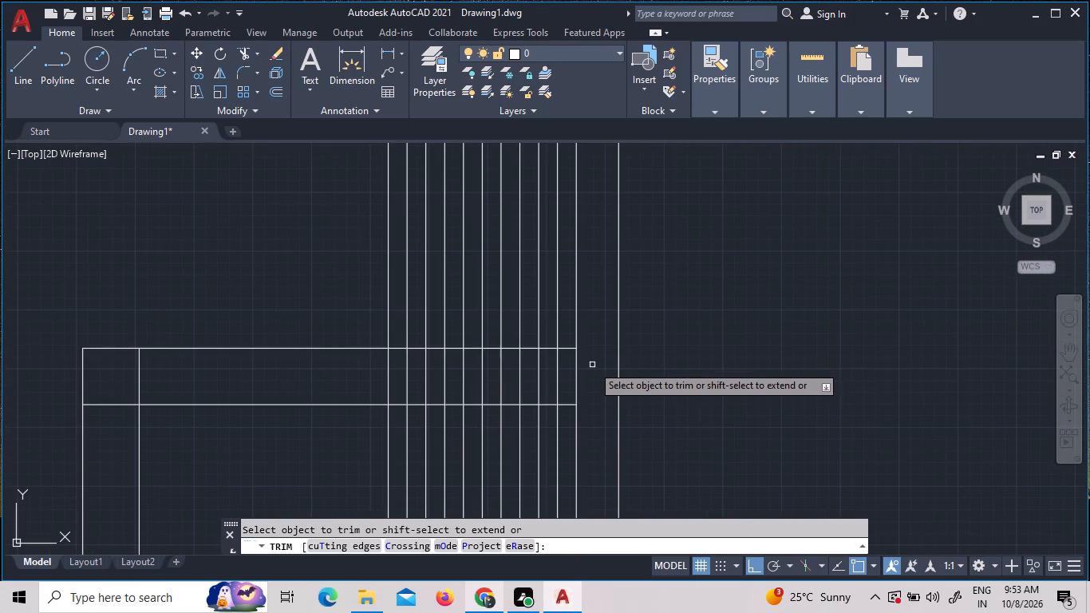
{"action": "left_click", "coordinate": [405, 389]}
{"action": "left_click", "coordinate": [388, 382]}
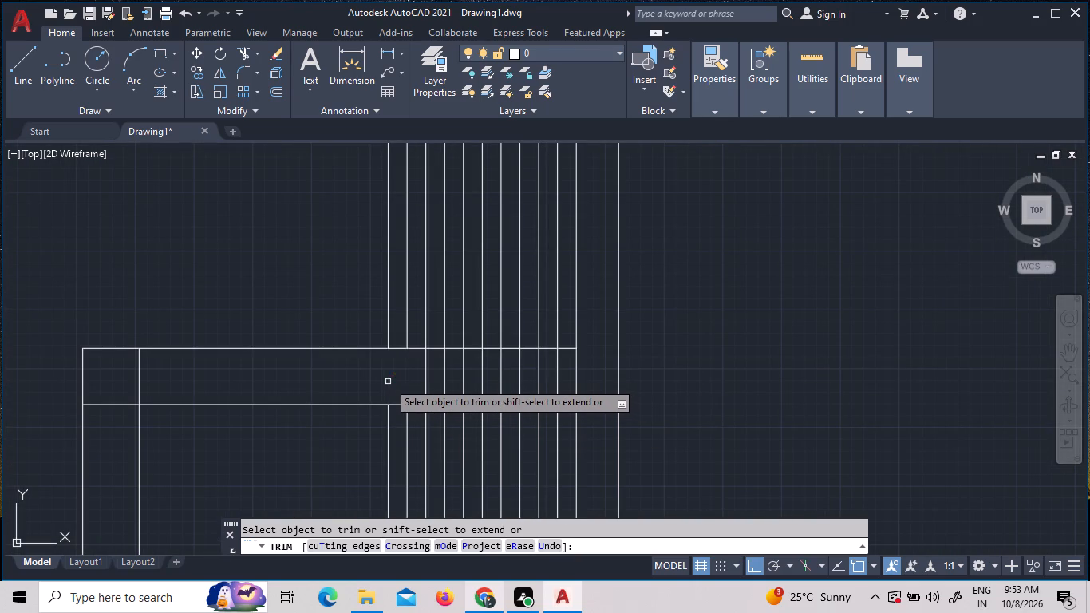
{"action": "left_click_drag", "start_coordinate": [397, 370], "coordinate": [436, 377]}
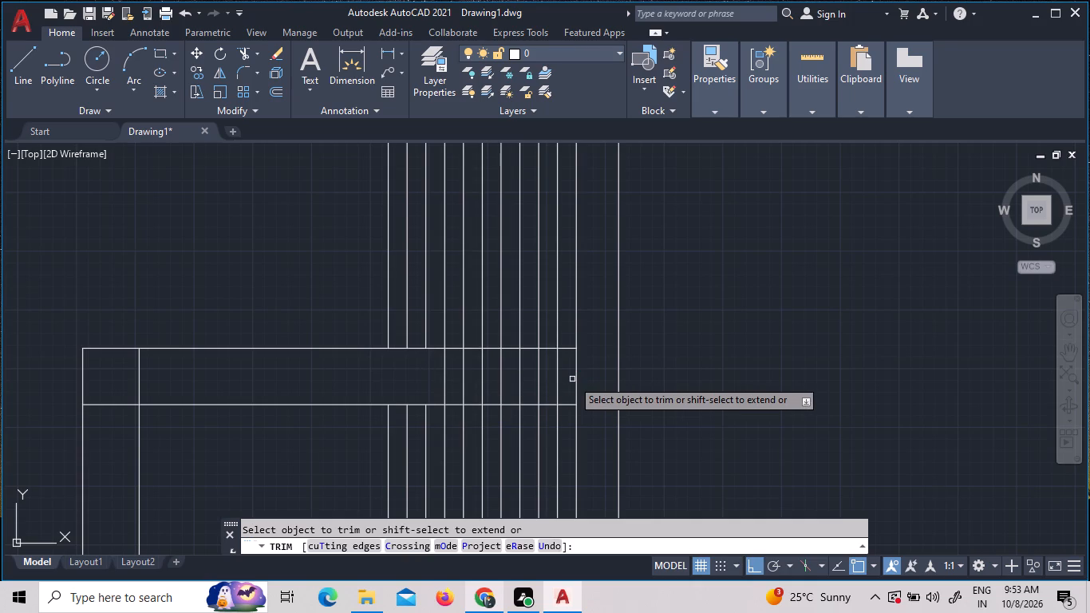
Trim the remaining vertical 4" offset lines between the corner rectangle's top line and its 1' offset with a fence.
{"action": "left_click", "coordinate": [567, 378]}
{"action": "left_click", "coordinate": [421, 378]}
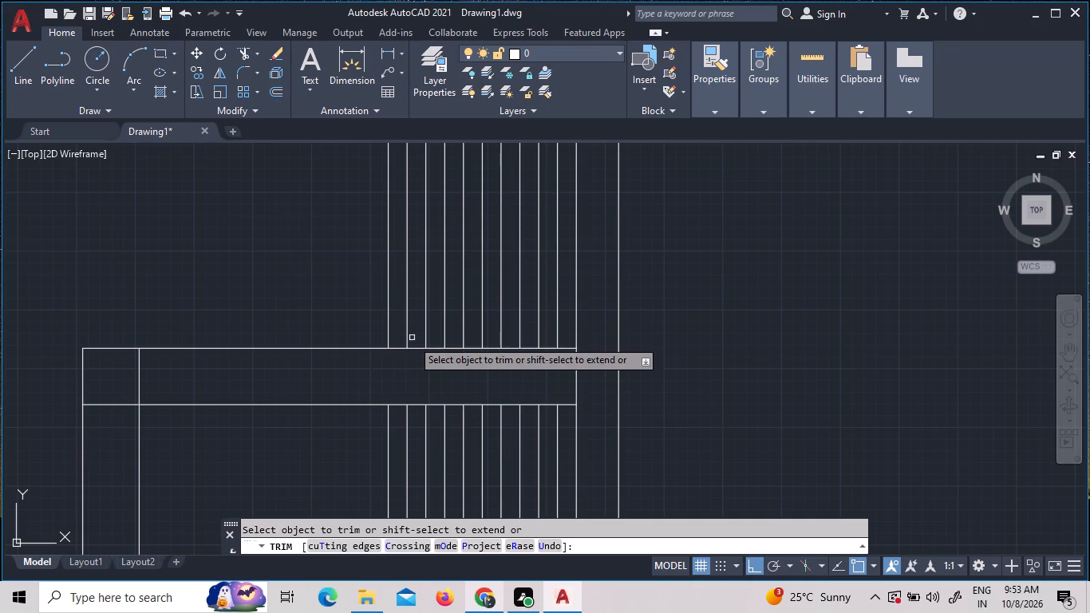
Trim the 1' offset line above the corner rectangle up to the leftmost vertical 4" line, including the leftover stubs at its far corner.
{"action": "left_click_drag", "start_coordinate": [344, 350], "coordinate": [317, 335]}
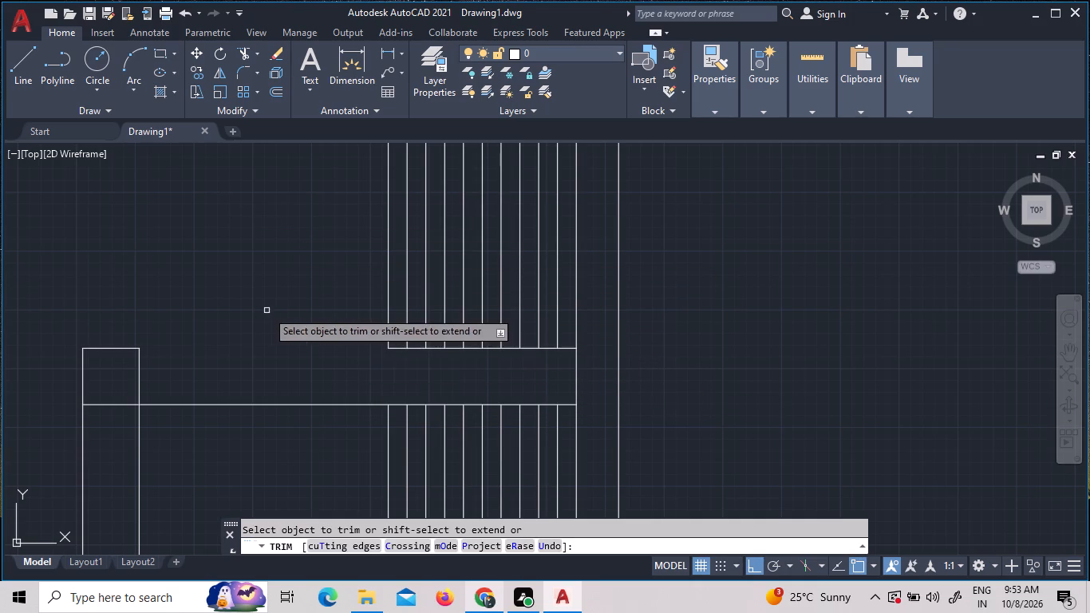
{"action": "left_click_drag", "start_coordinate": [180, 383], "coordinate": [168, 382]}
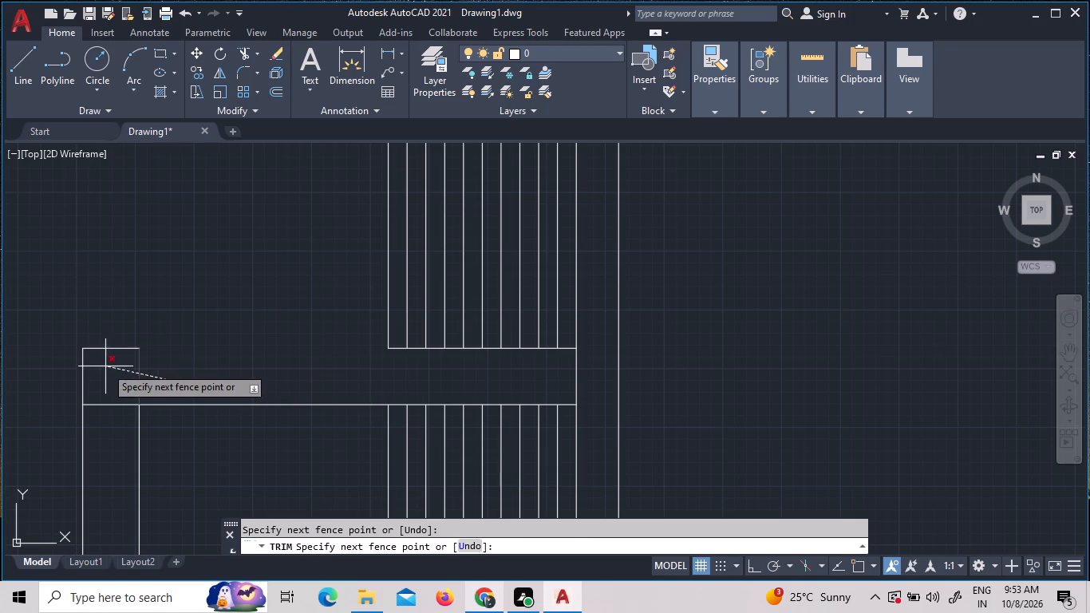
{"action": "left_click", "coordinate": [82, 371]}
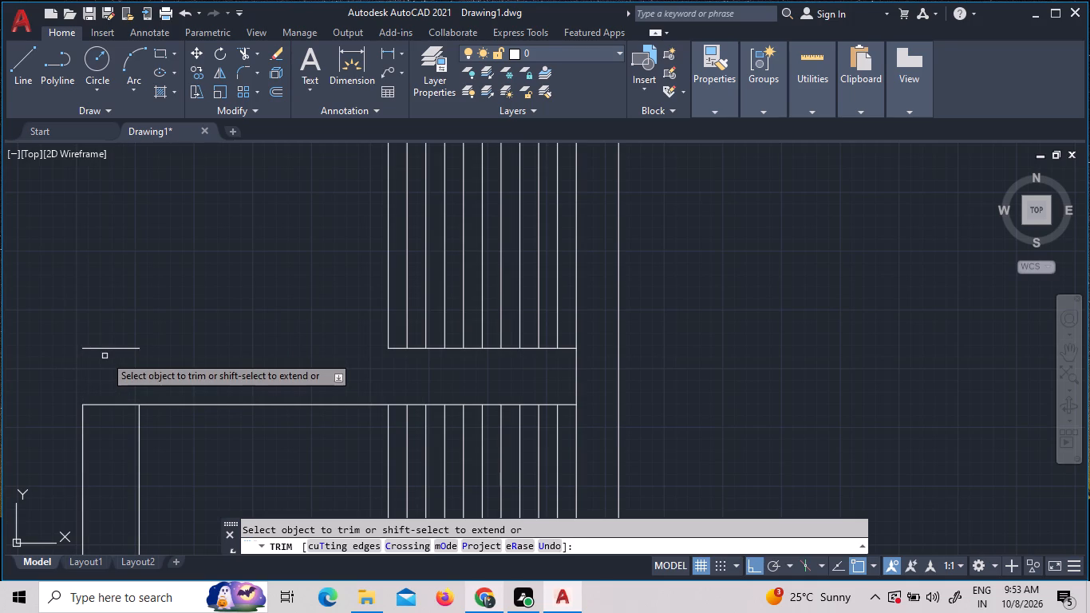
{"action": "left_click", "coordinate": [109, 350]}
Trim the horizontal 4" lines and the top line between the corner rectangle's outer left line and its 1' offset.
{"action": "scroll", "coordinate": [155, 354], "scroll_direction": "down", "scroll_amount": 2}
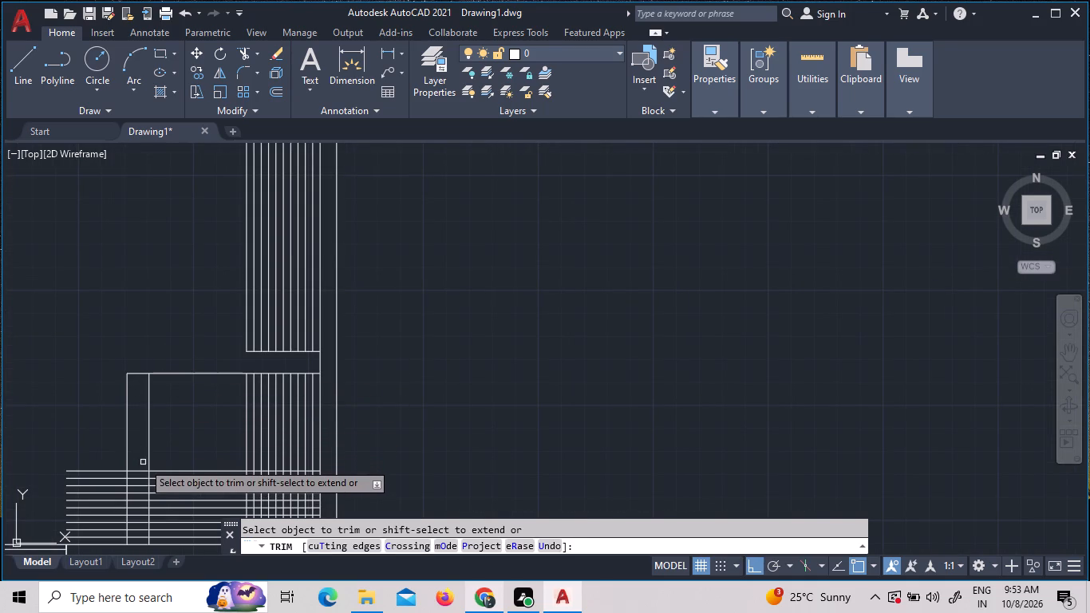
{"action": "left_click_drag", "start_coordinate": [143, 462], "coordinate": [139, 525]}
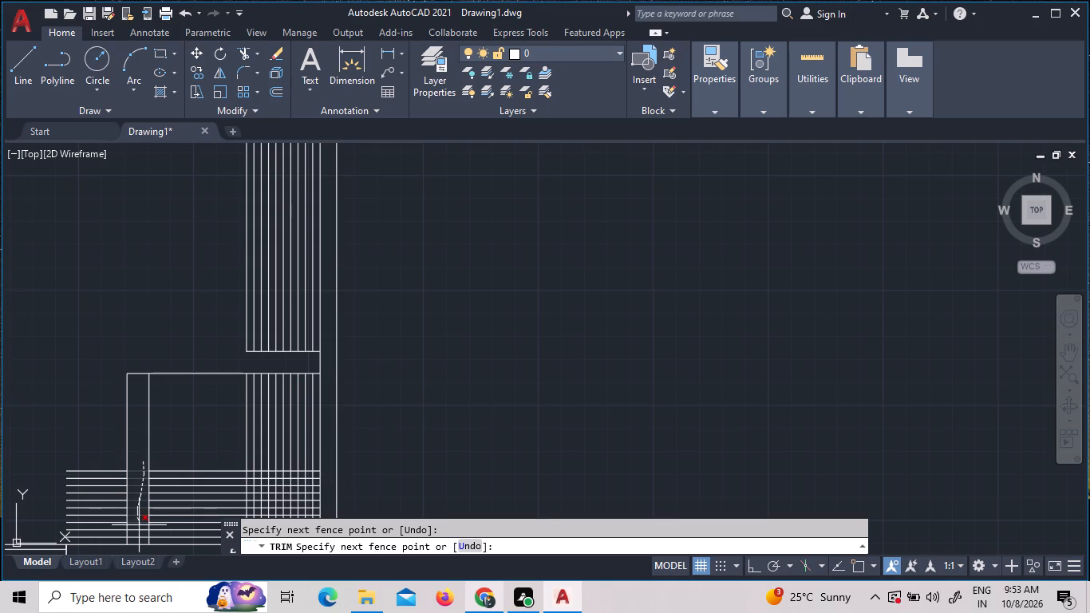
{"action": "left_click_drag", "start_coordinate": [139, 525], "coordinate": [138, 540]}
{"action": "left_click", "coordinate": [136, 540]}
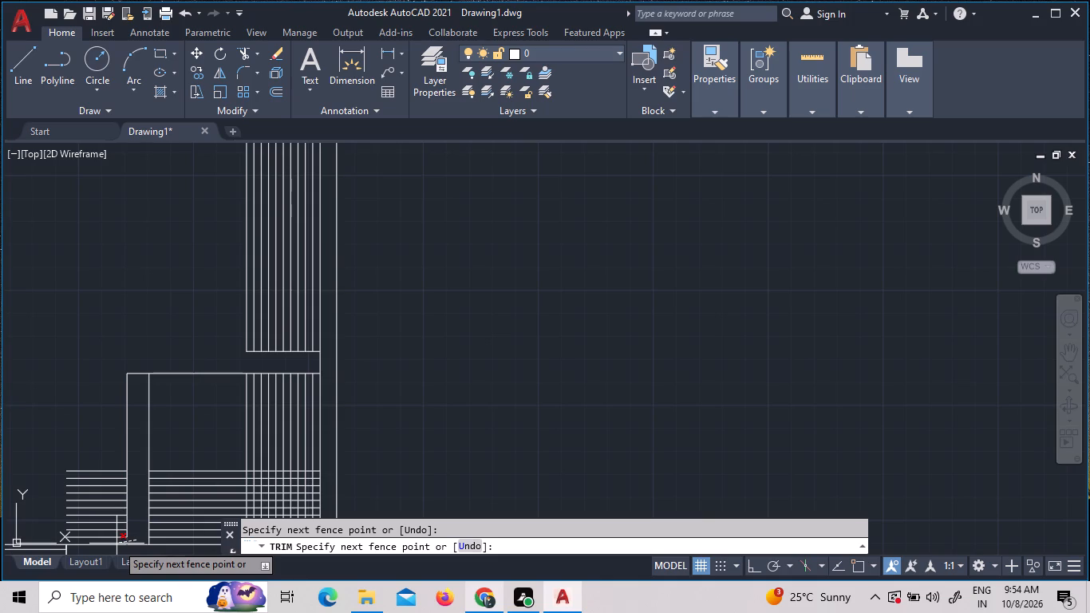
{"action": "left_click", "coordinate": [134, 363]}
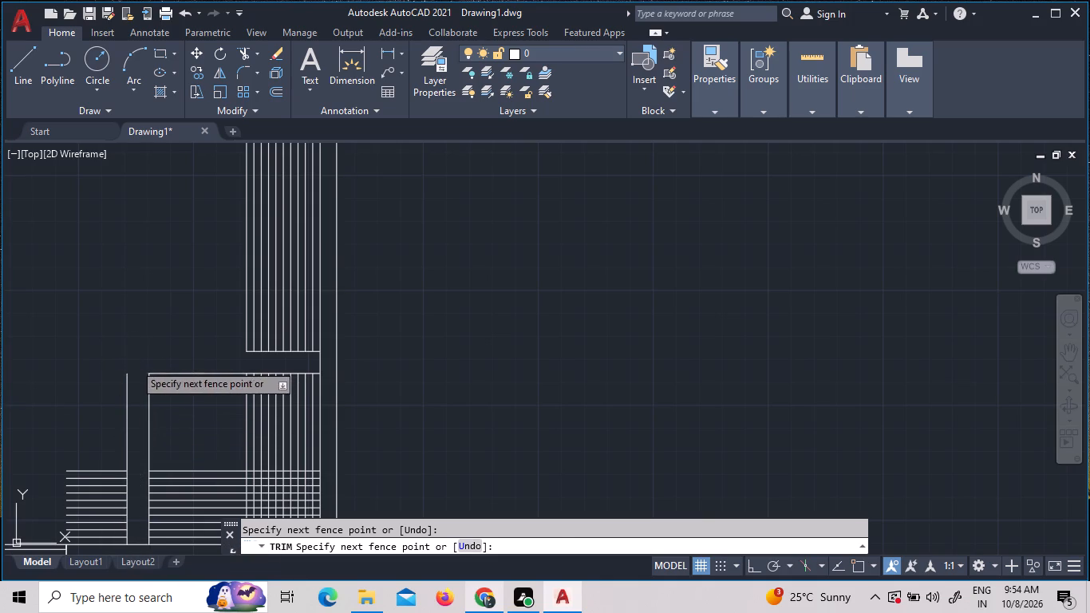
Trim away the horizontal 4" lines' overhang beyond the corner rectangle, together with its outer left line and leftover stubs.
{"action": "left_click_drag", "start_coordinate": [132, 538], "coordinate": [124, 532]}
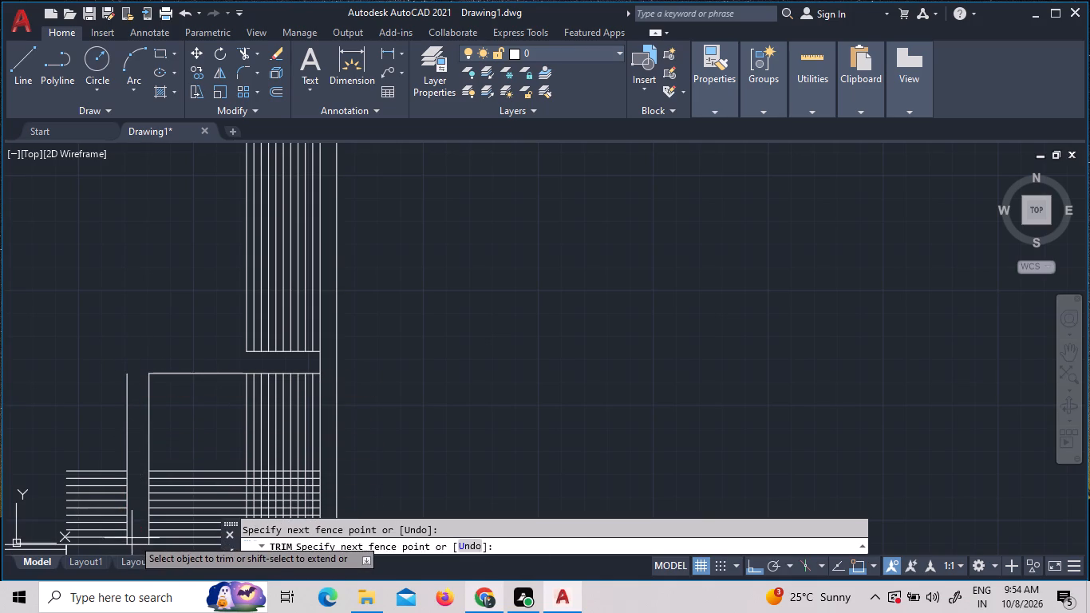
{"action": "left_click", "coordinate": [111, 466]}
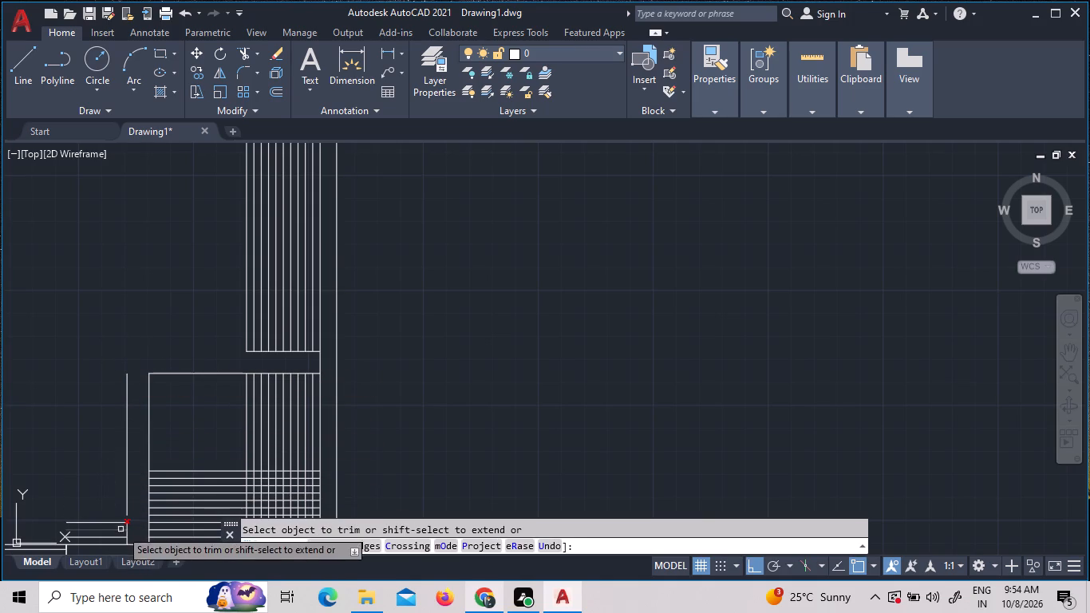
{"action": "left_click_drag", "start_coordinate": [136, 539], "coordinate": [125, 537]}
{"action": "left_click_drag", "start_coordinate": [121, 534], "coordinate": [124, 483]}
{"action": "left_click", "coordinate": [125, 484]}
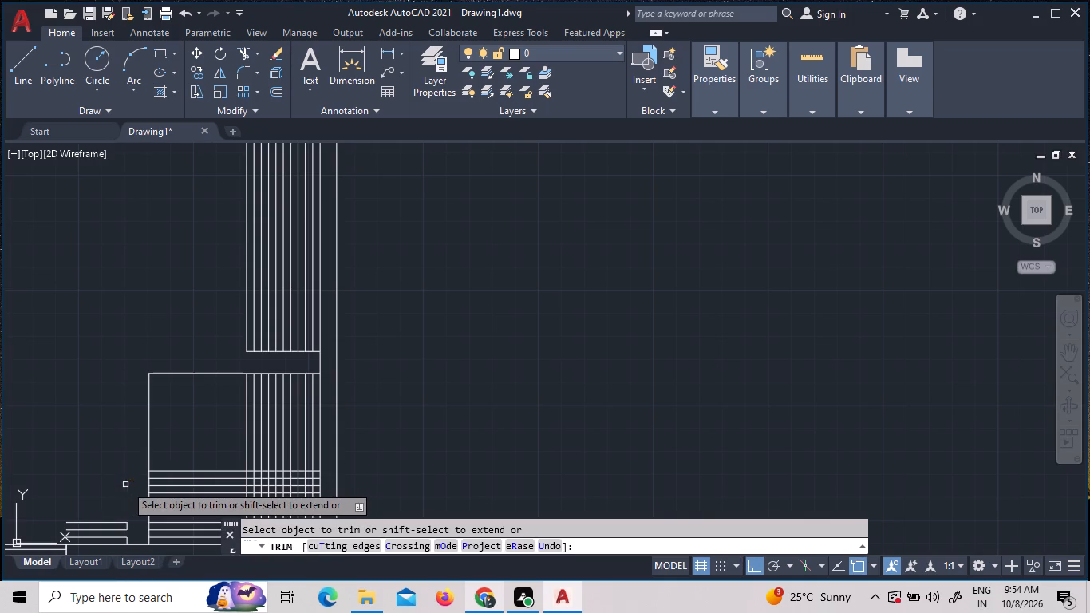
{"action": "left_click_drag", "start_coordinate": [117, 514], "coordinate": [113, 527]}
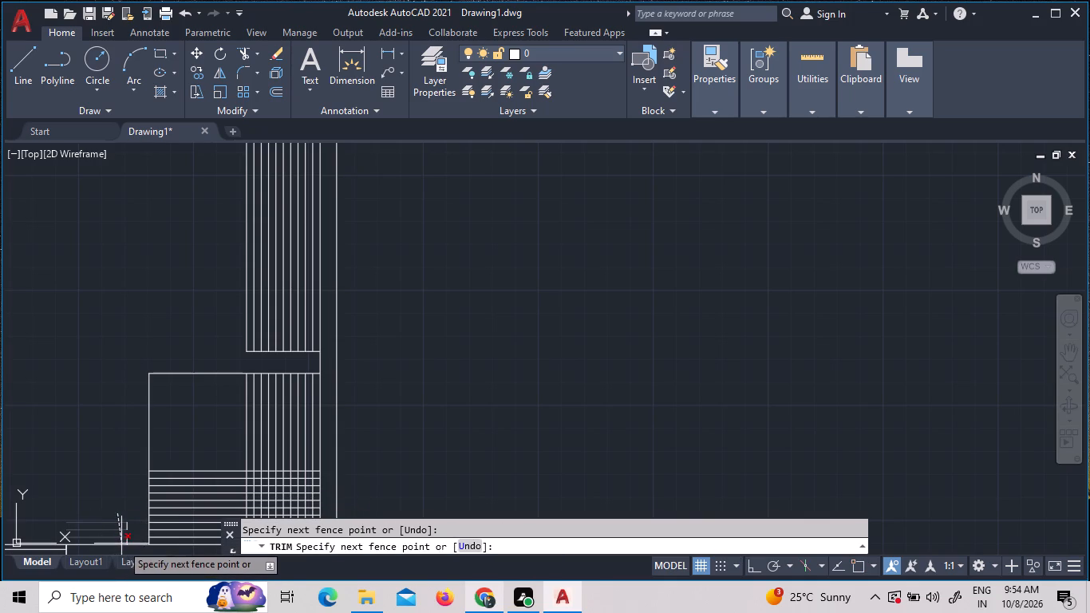
{"action": "left_click", "coordinate": [121, 539]}
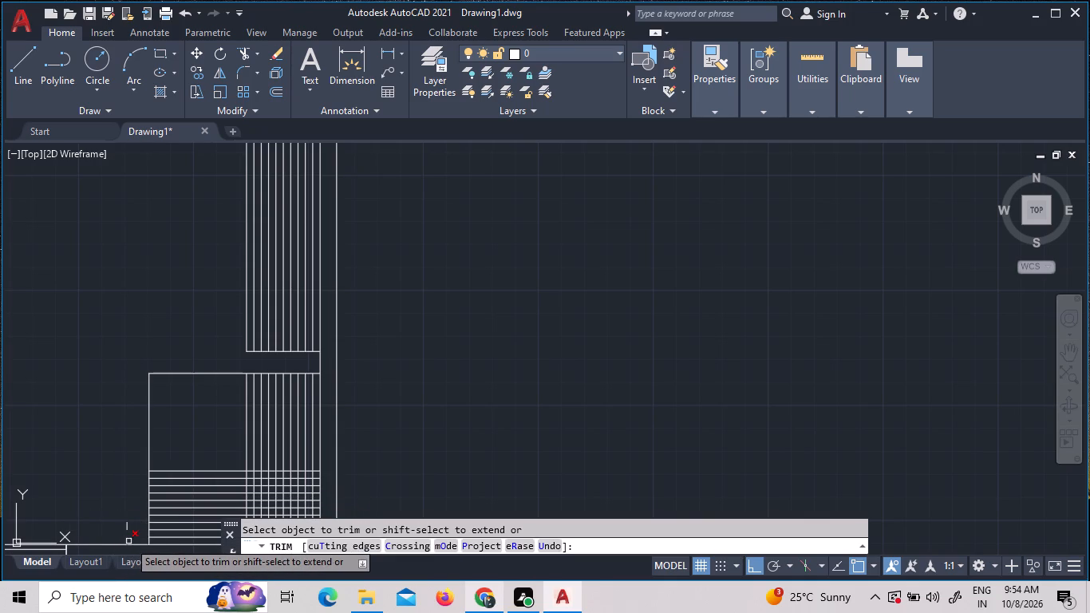
{"action": "left_click", "coordinate": [128, 541]}
{"action": "left_click", "coordinate": [127, 524]}
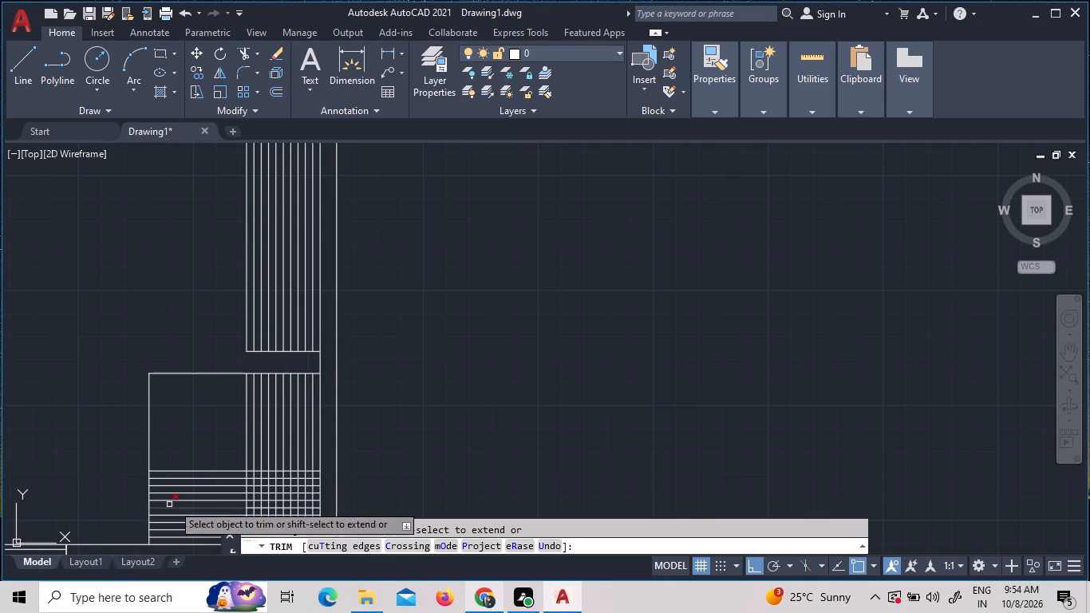
Trim the upper vertical lines' bottom closing line between the last 4" line and the wall.
{"action": "scroll", "coordinate": [268, 413], "scroll_direction": "down", "scroll_amount": 2}
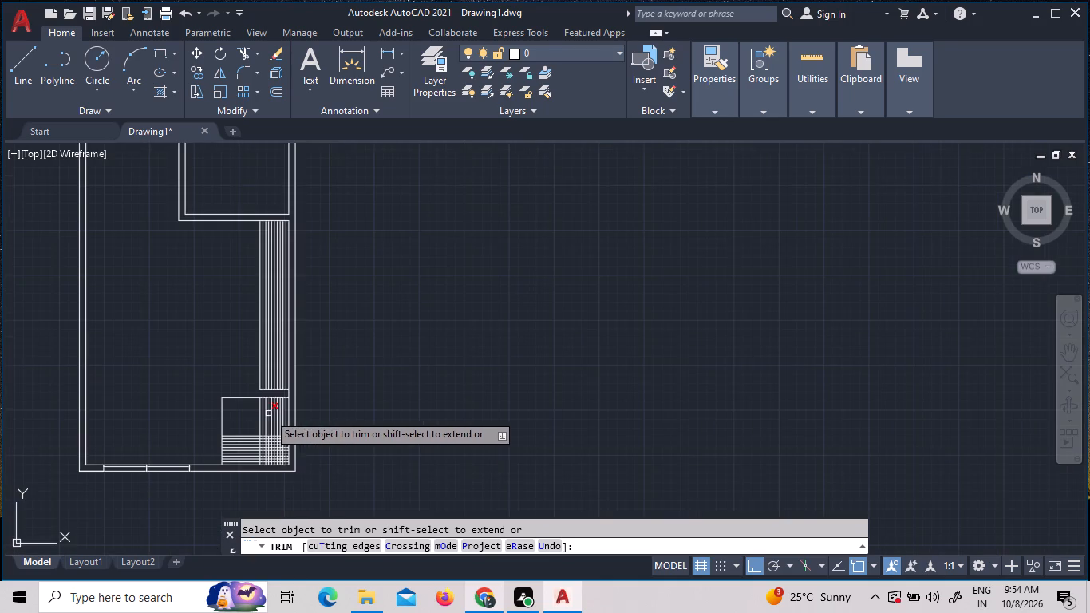
{"action": "scroll", "coordinate": [275, 455], "scroll_direction": "up", "scroll_amount": 2}
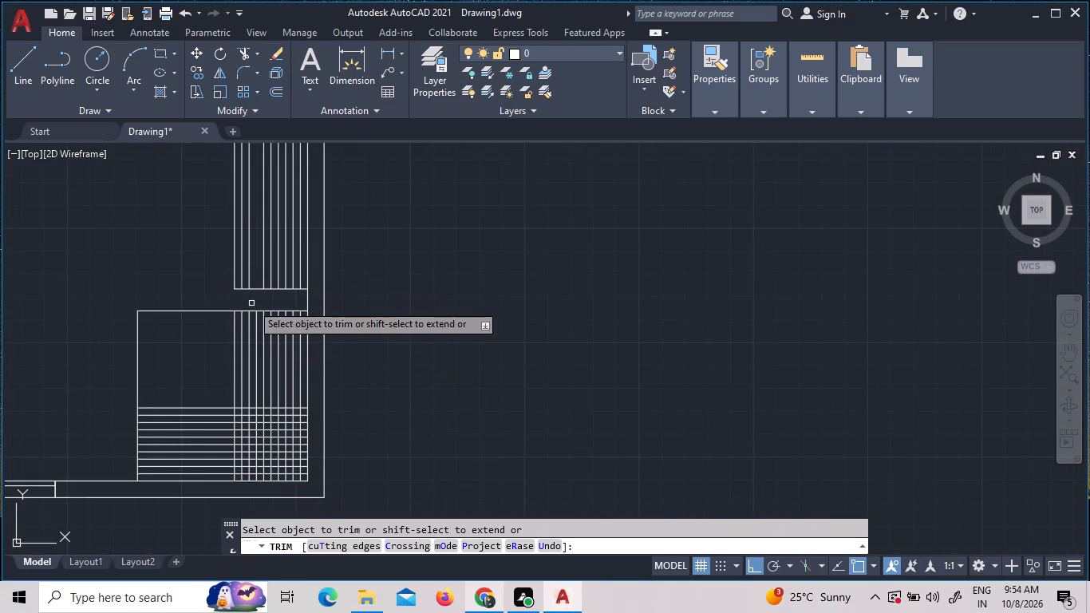
{"action": "scroll", "coordinate": [283, 298], "scroll_direction": "up", "scroll_amount": 3}
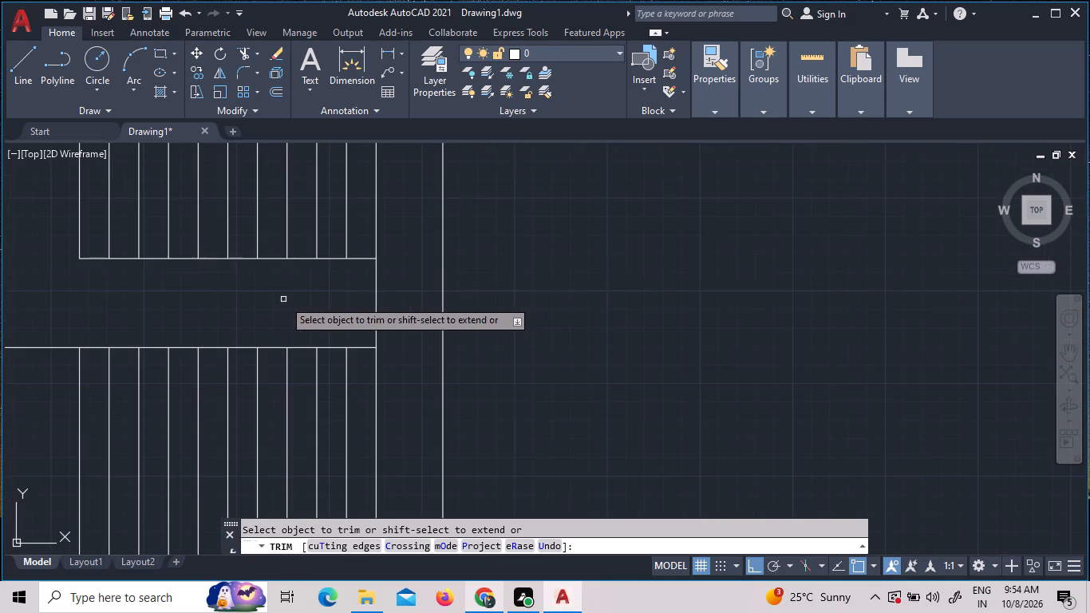
{"action": "left_click", "coordinate": [366, 256]}
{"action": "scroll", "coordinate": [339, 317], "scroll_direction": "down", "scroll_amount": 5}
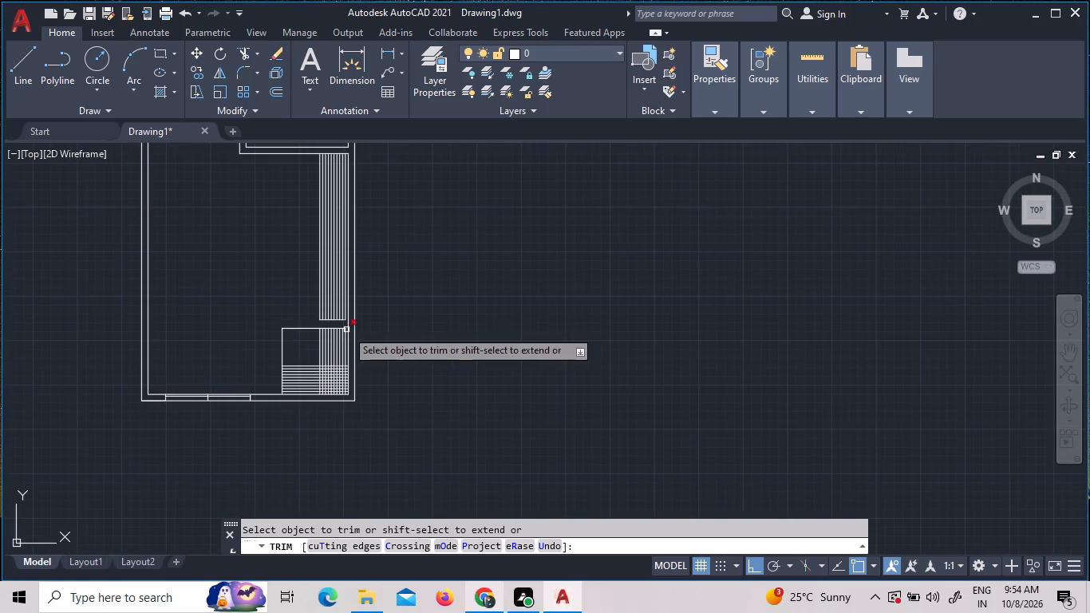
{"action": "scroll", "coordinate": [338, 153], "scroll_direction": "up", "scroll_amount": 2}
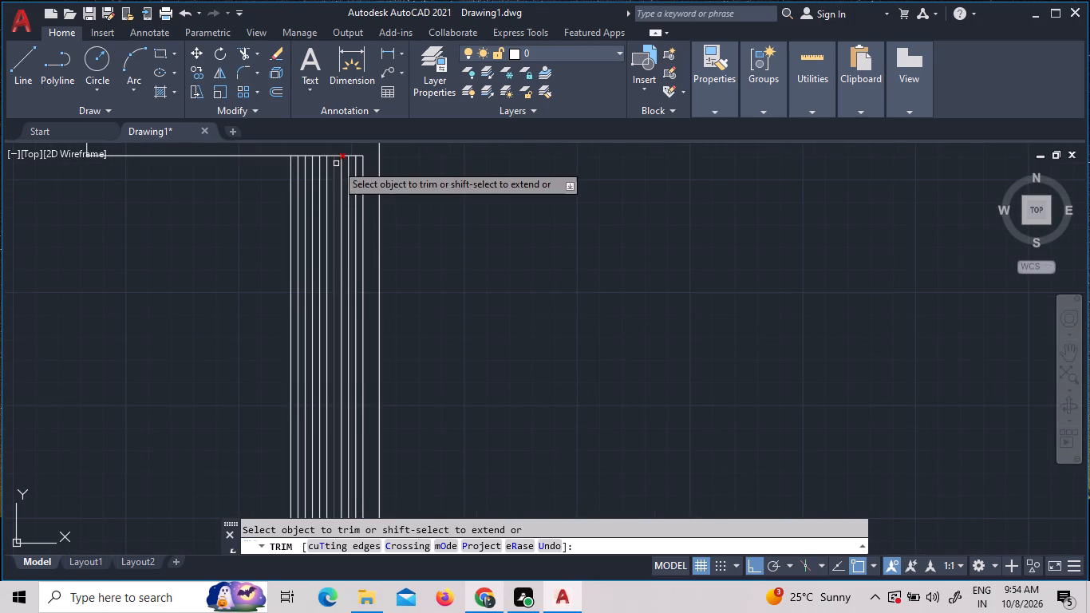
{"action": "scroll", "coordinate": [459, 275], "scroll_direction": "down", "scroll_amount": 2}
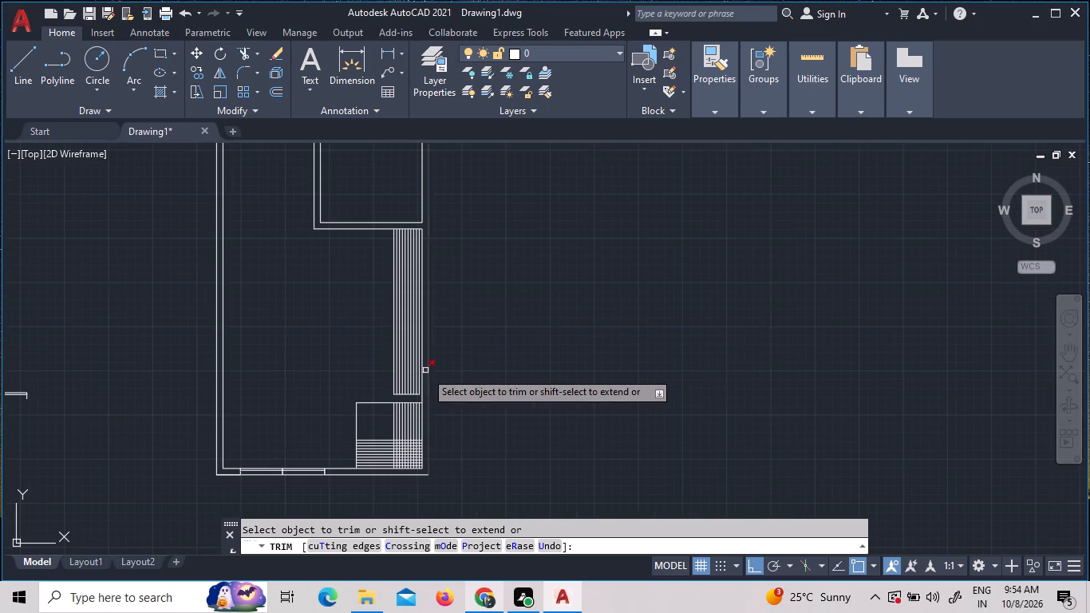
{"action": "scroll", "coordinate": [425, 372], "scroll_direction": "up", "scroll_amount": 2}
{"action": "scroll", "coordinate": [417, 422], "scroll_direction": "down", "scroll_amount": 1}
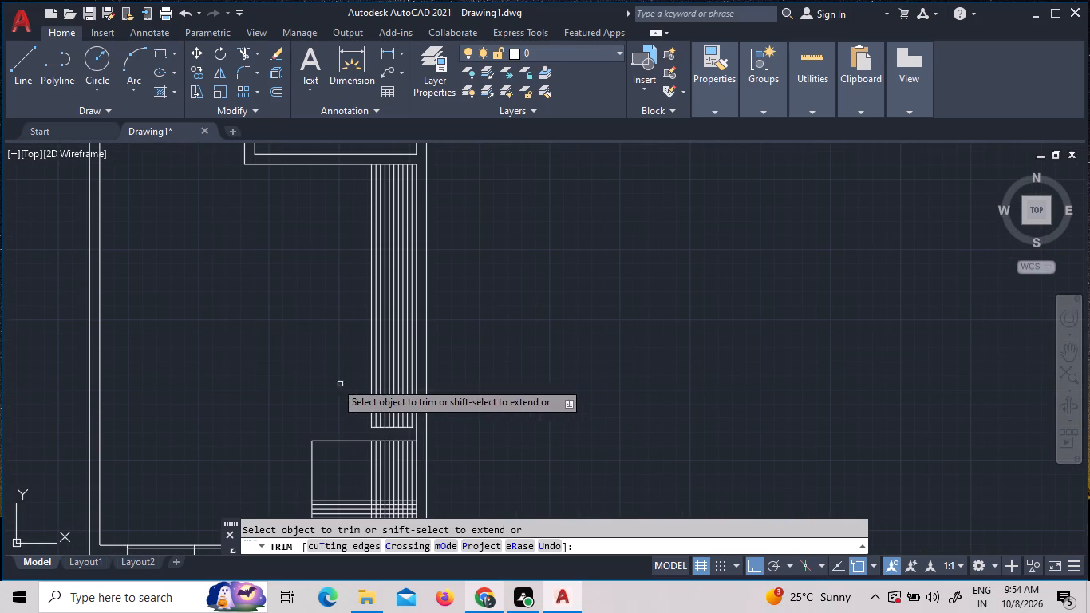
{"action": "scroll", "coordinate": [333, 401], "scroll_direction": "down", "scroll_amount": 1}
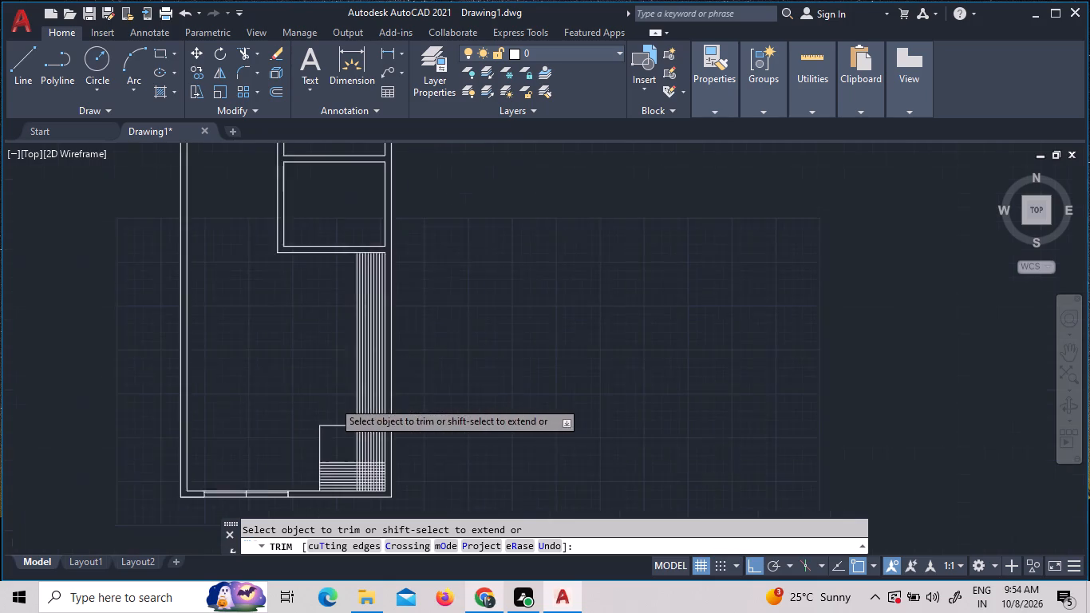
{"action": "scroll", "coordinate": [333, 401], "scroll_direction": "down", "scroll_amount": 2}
Trim the line segments in the outermost 4" band along all four sides of the crossing grid in the room's corner.
{"action": "scroll", "coordinate": [349, 447], "scroll_direction": "up", "scroll_amount": 2}
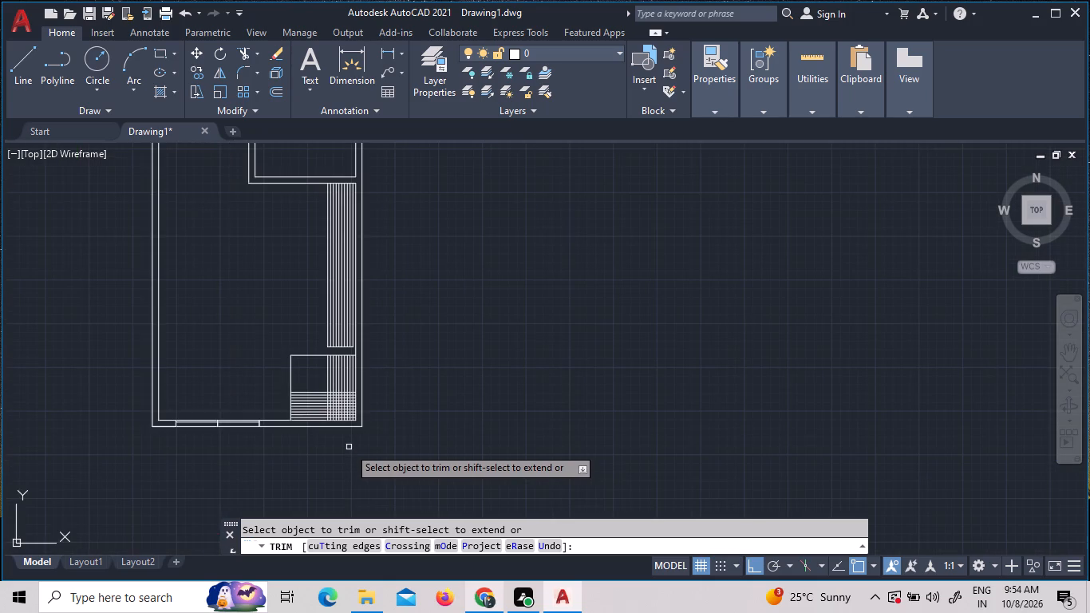
{"action": "scroll", "coordinate": [349, 447], "scroll_direction": "up", "scroll_amount": 1}
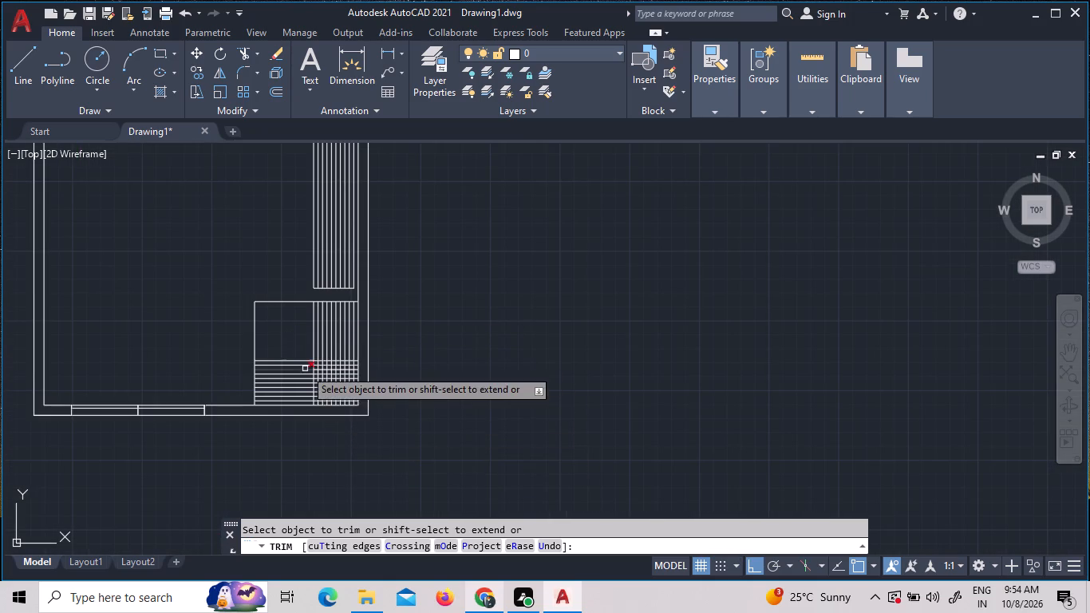
{"action": "scroll", "coordinate": [342, 395], "scroll_direction": "up", "scroll_amount": 3}
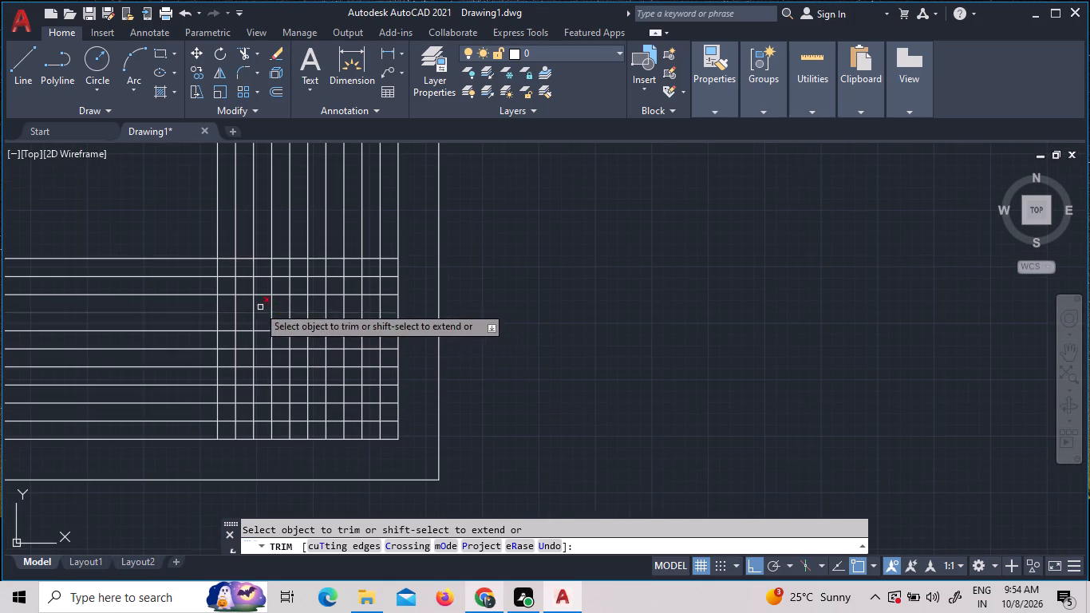
{"action": "left_click_drag", "start_coordinate": [227, 269], "coordinate": [230, 303]}
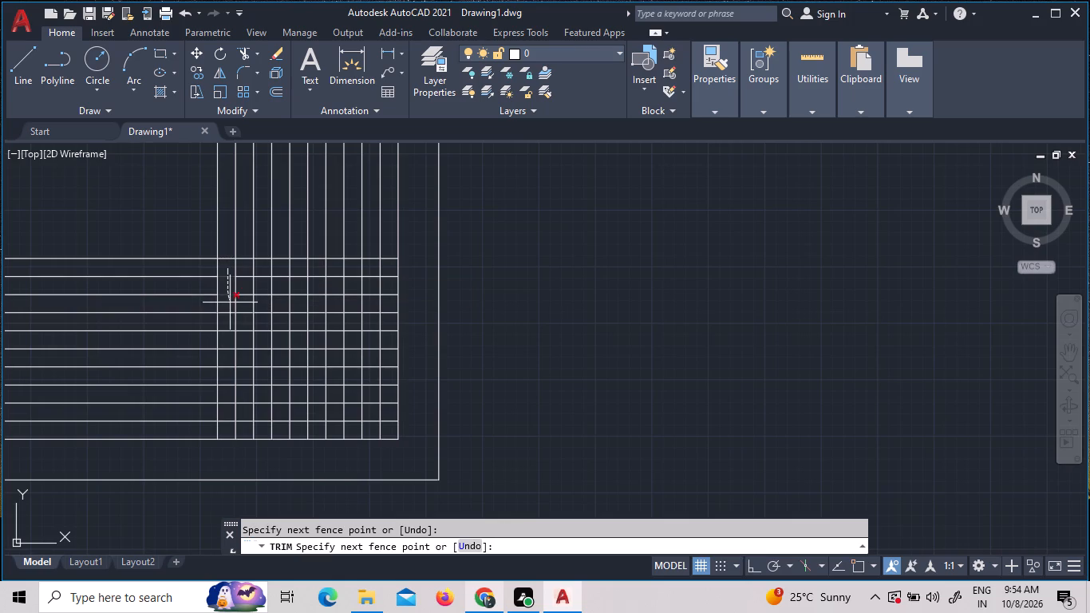
{"action": "left_click_drag", "start_coordinate": [230, 303], "coordinate": [229, 425]}
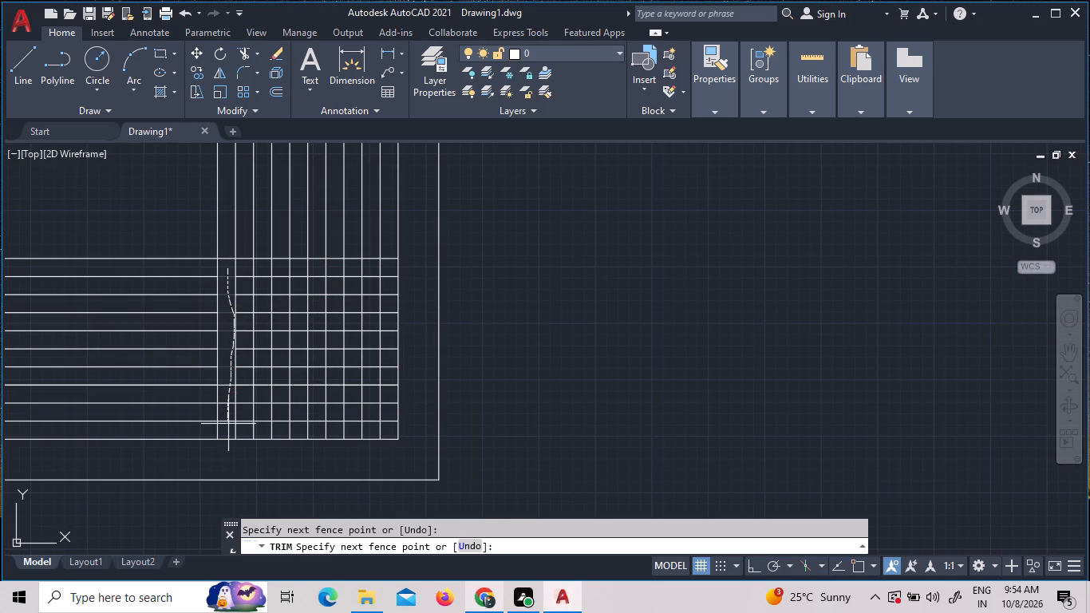
{"action": "left_click_drag", "start_coordinate": [229, 425], "coordinate": [225, 425]}
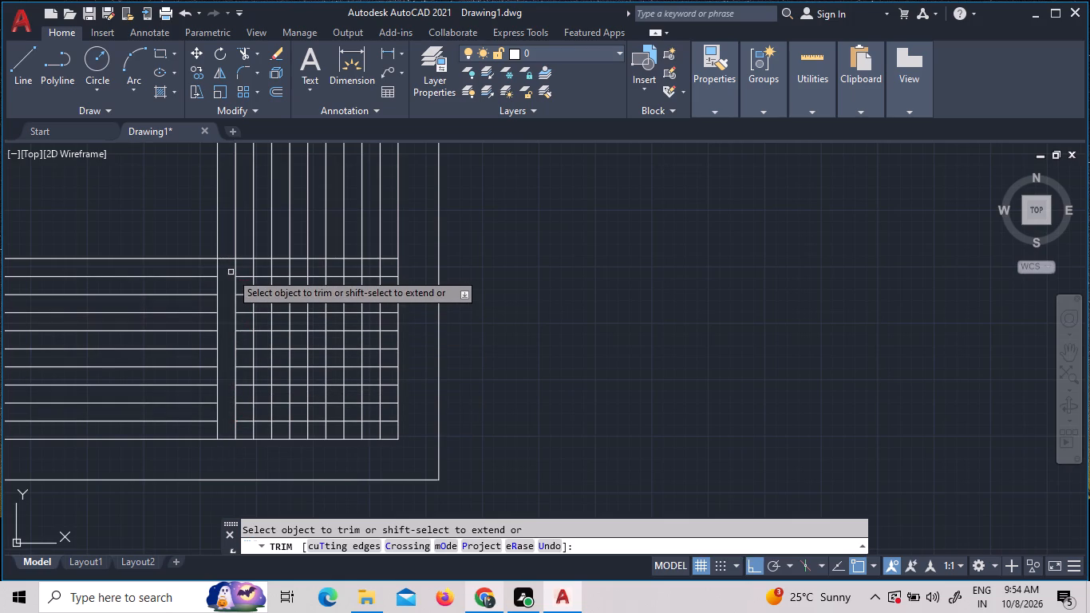
{"action": "left_click_drag", "start_coordinate": [230, 269], "coordinate": [387, 272]}
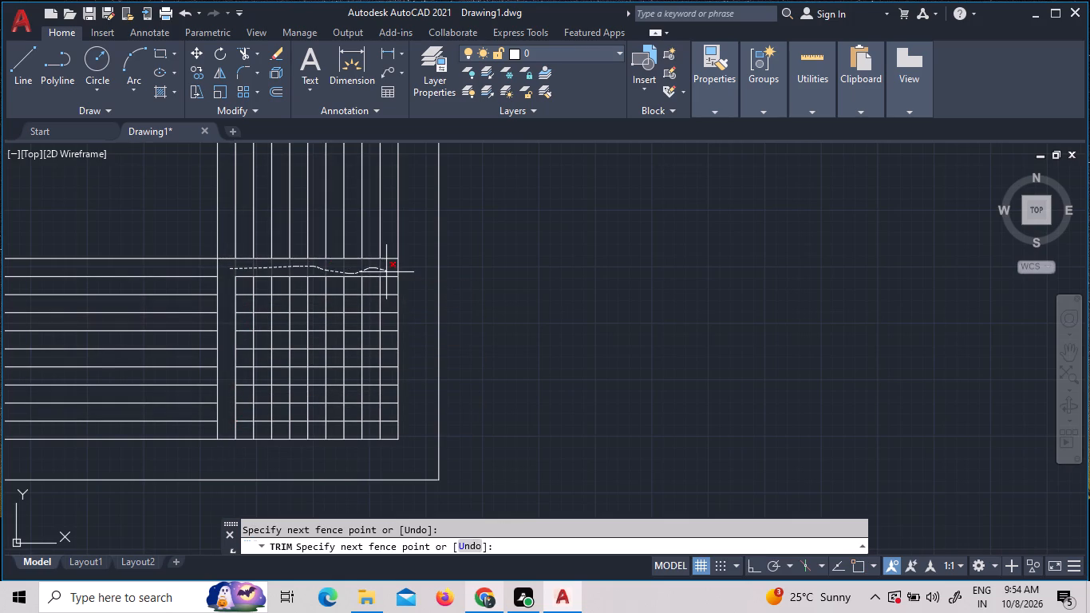
{"action": "left_click_drag", "start_coordinate": [387, 272], "coordinate": [389, 273]}
{"action": "left_click_drag", "start_coordinate": [390, 271], "coordinate": [389, 334]}
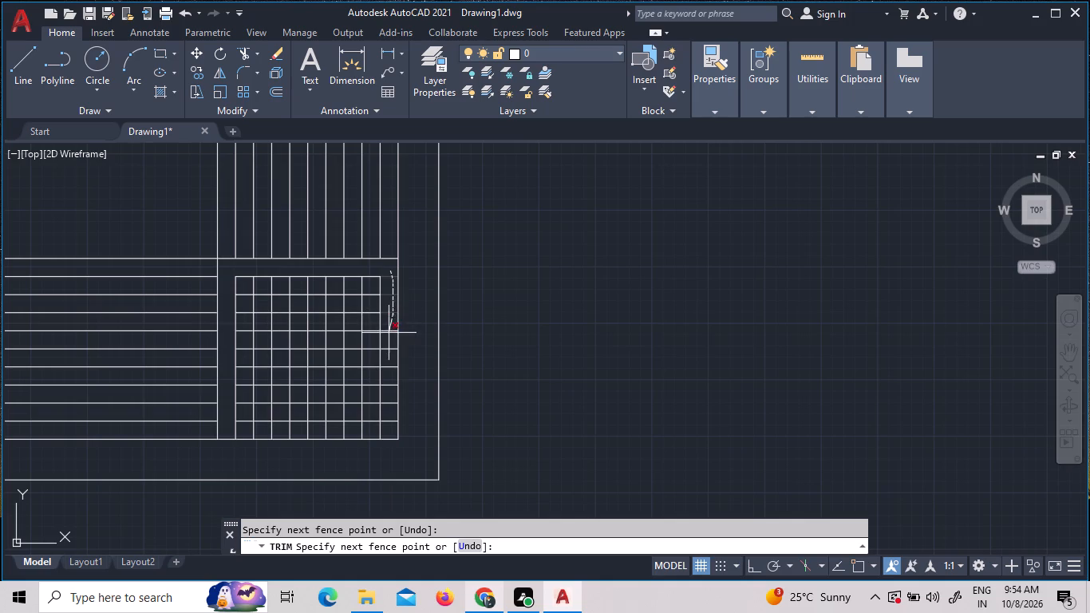
{"action": "left_click_drag", "start_coordinate": [389, 334], "coordinate": [379, 427]}
{"action": "left_click_drag", "start_coordinate": [379, 427], "coordinate": [377, 422]}
{"action": "left_click_drag", "start_coordinate": [381, 430], "coordinate": [330, 430]}
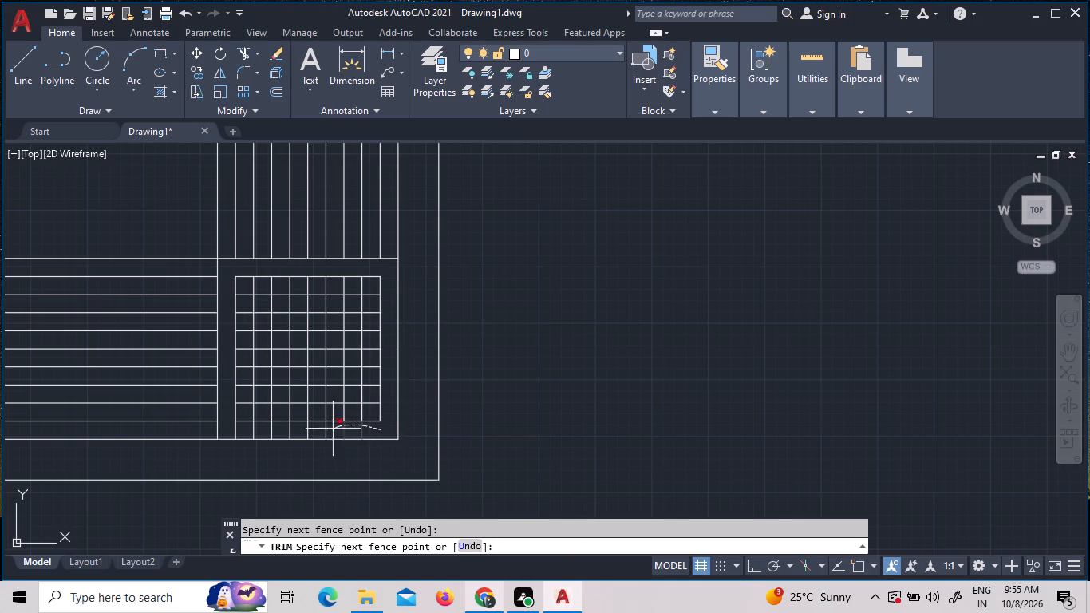
{"action": "left_click_drag", "start_coordinate": [330, 430], "coordinate": [223, 429]}
{"action": "left_click_drag", "start_coordinate": [223, 429], "coordinate": [225, 422]}
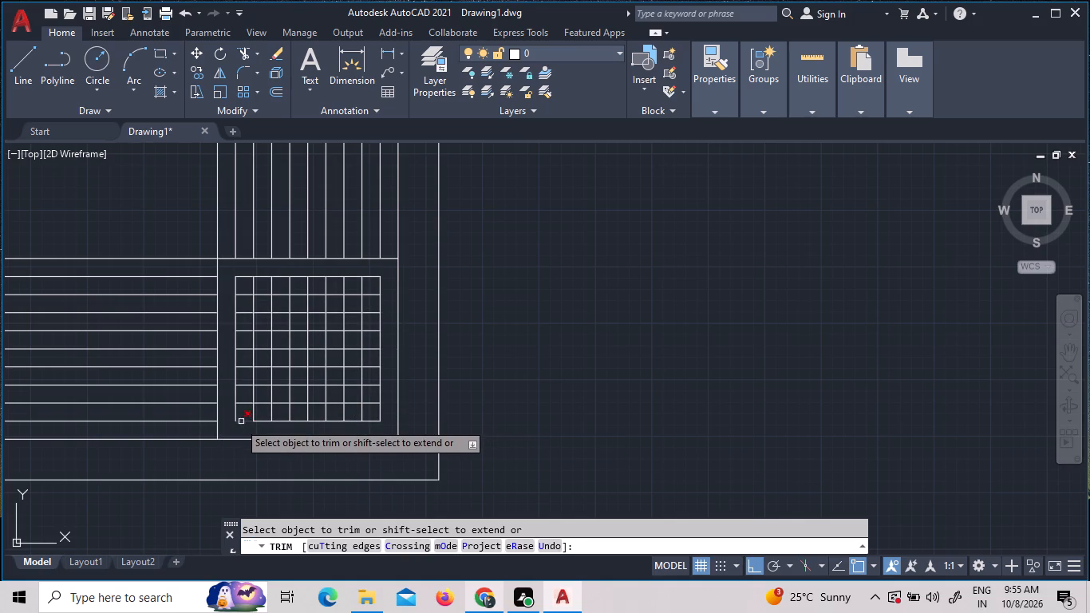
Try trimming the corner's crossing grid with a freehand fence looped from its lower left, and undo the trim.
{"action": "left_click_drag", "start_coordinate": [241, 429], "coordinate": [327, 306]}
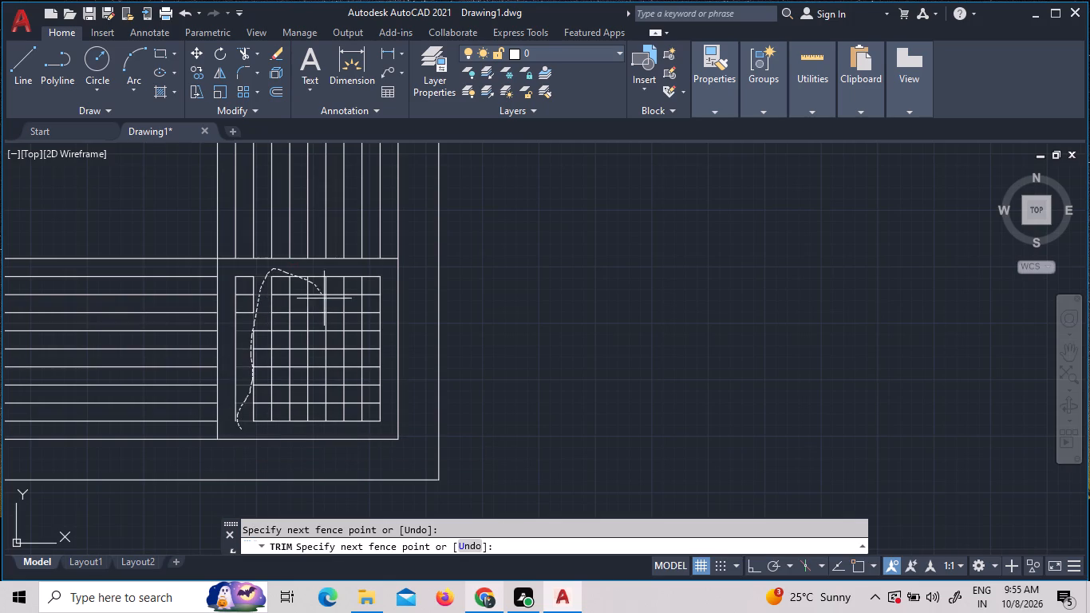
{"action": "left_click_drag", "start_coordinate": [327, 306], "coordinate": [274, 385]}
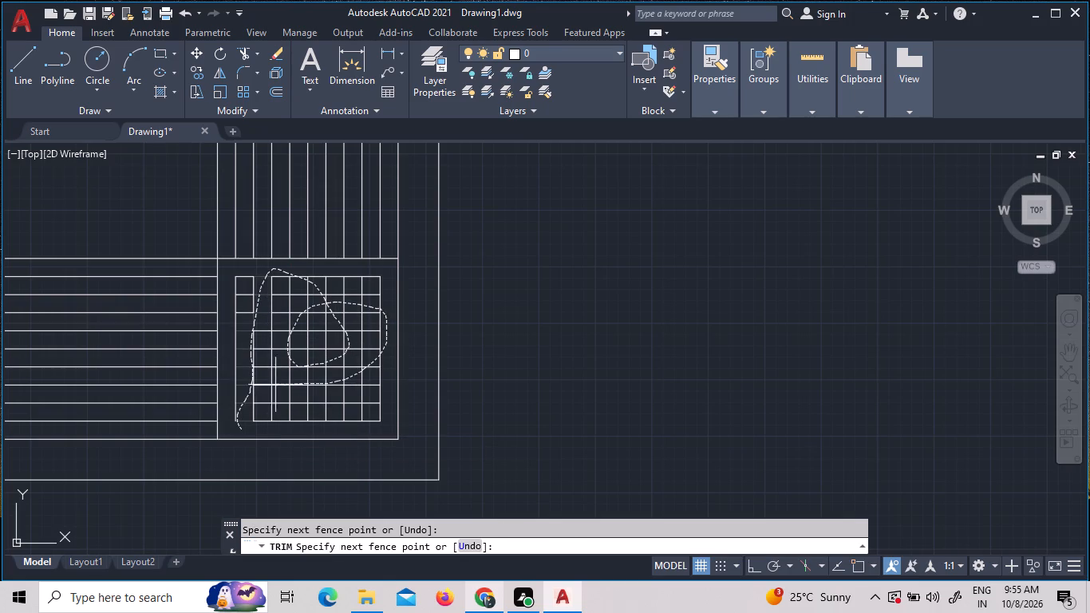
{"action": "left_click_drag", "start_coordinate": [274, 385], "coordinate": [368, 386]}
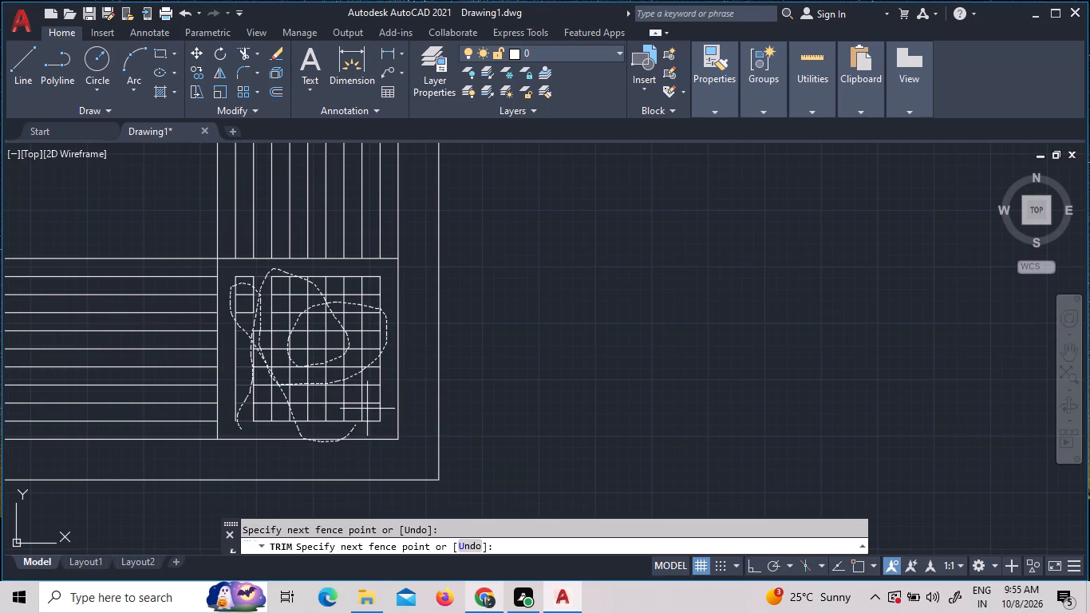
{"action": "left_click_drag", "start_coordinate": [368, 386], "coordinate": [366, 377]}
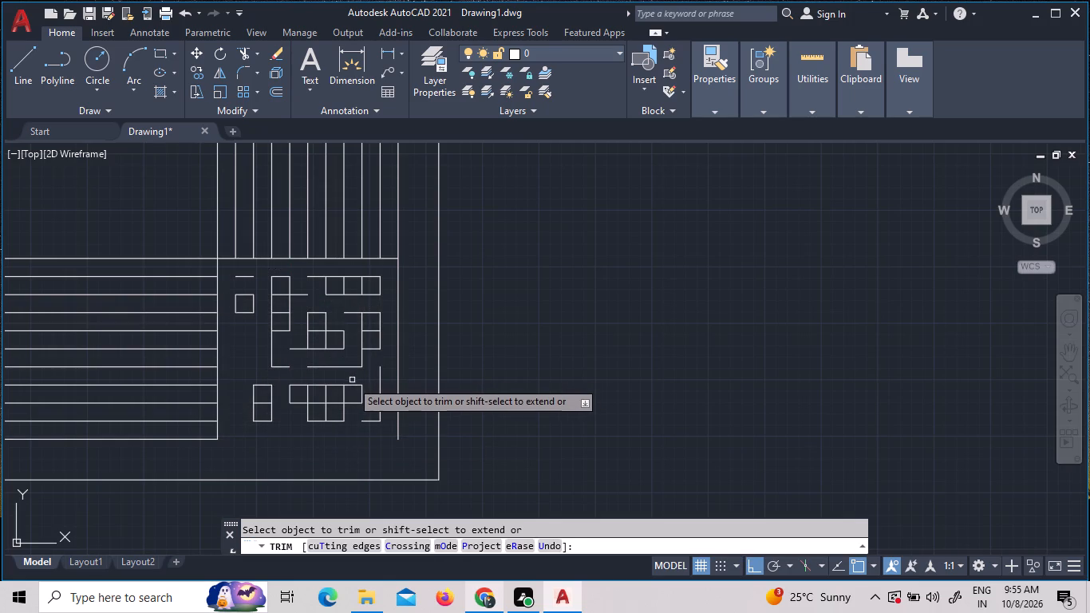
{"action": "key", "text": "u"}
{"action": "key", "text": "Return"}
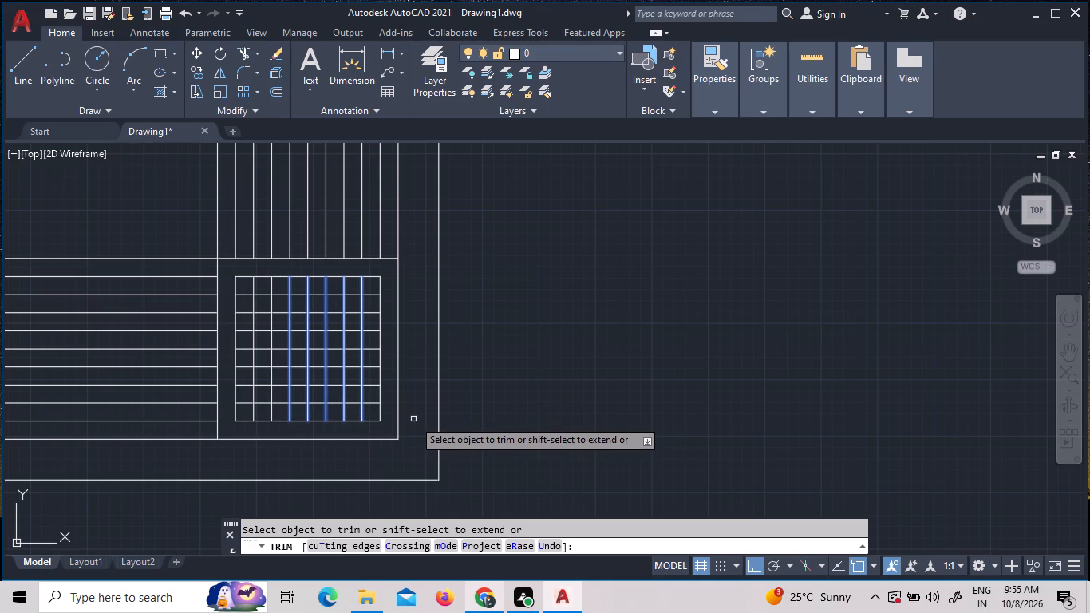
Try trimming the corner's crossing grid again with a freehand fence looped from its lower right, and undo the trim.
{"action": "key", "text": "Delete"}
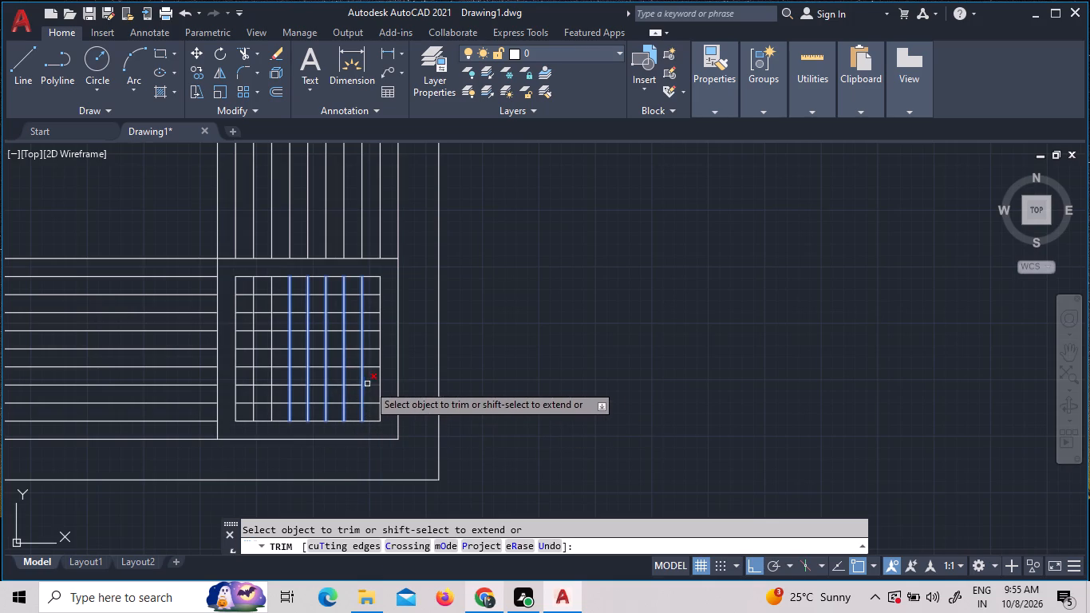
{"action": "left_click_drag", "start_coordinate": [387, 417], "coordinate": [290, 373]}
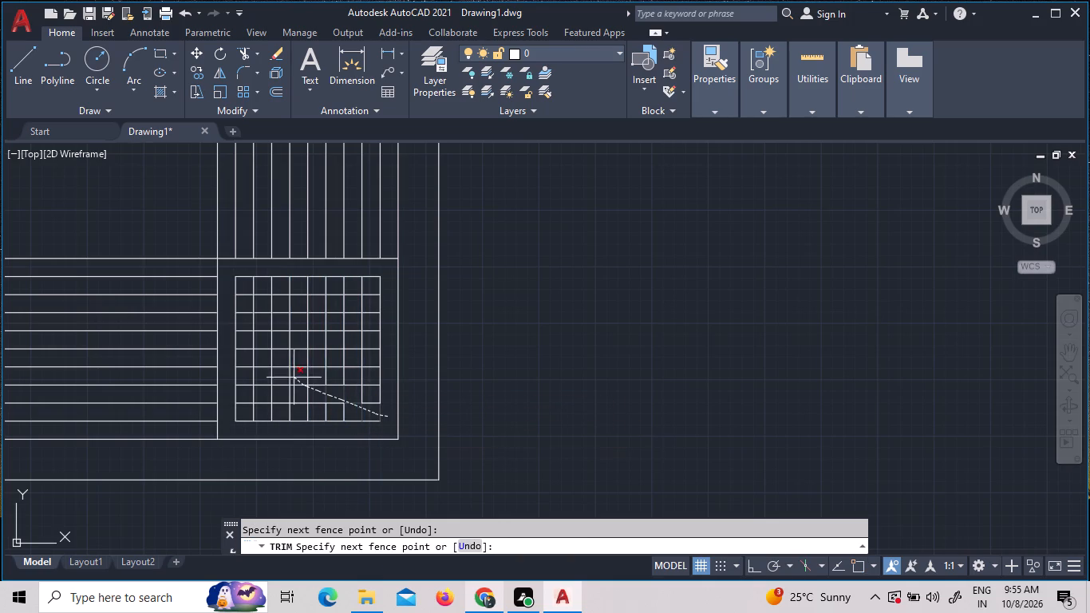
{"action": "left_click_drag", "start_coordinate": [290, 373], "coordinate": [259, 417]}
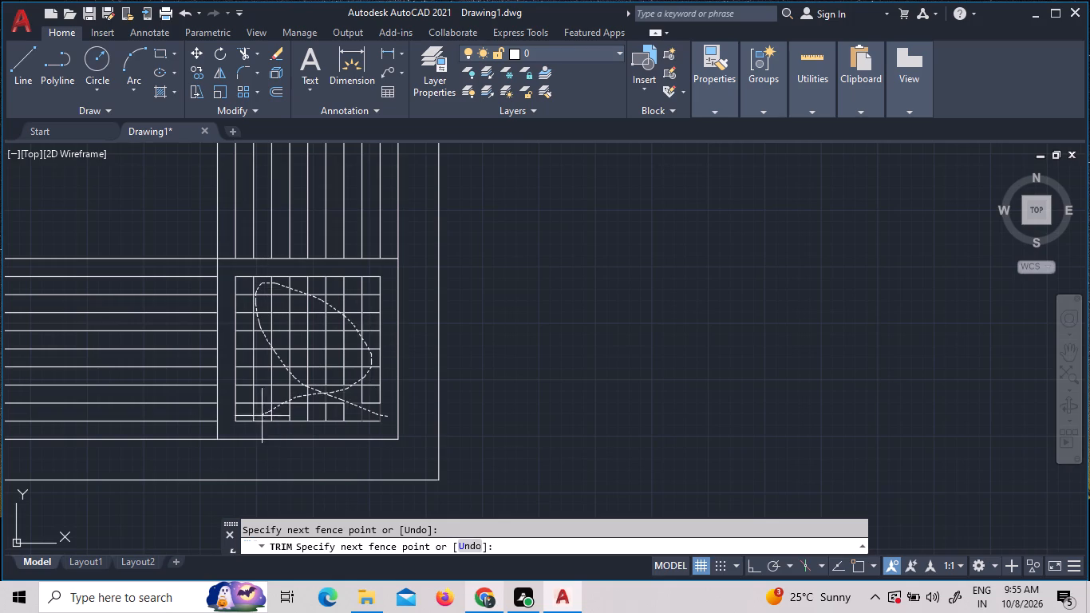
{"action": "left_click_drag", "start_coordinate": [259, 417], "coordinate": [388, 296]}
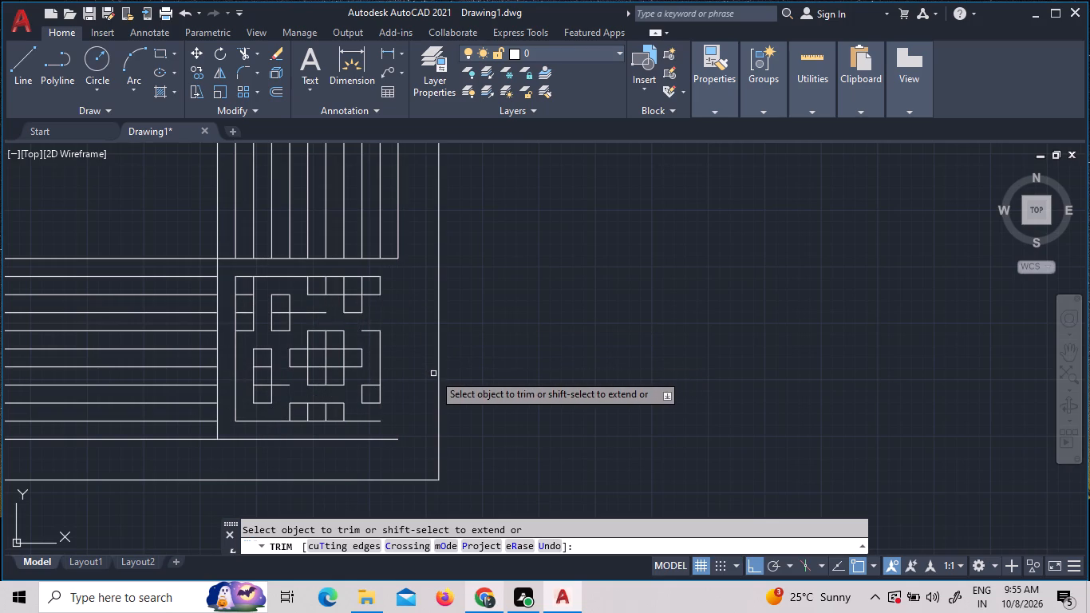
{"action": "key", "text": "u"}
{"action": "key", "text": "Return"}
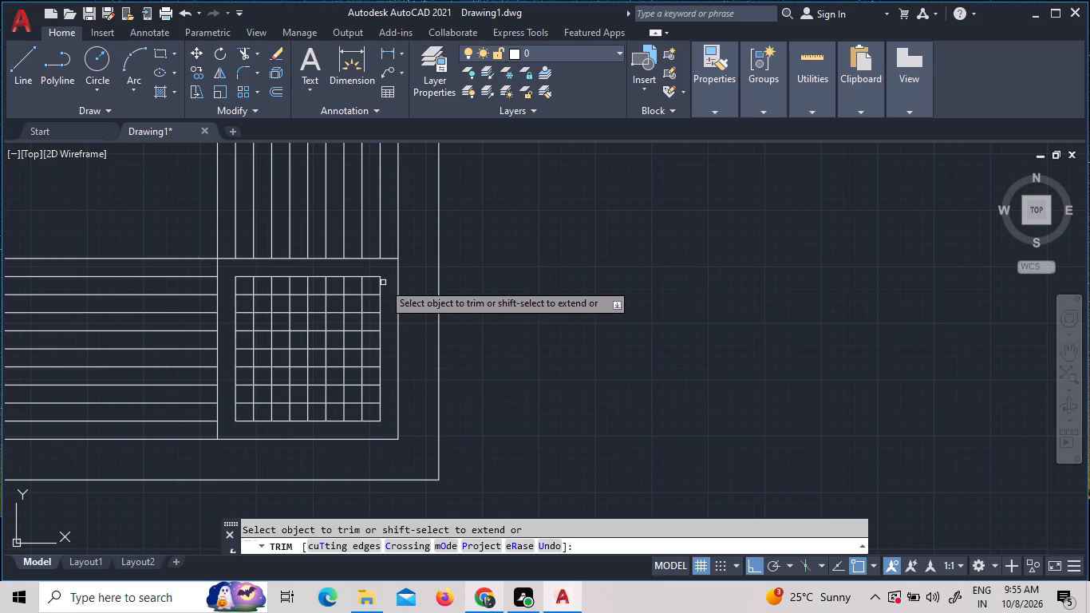
Trim the corner's crossing grid with freehand fences looped through its cells, starting from its upper right.
{"action": "left_click_drag", "start_coordinate": [393, 290], "coordinate": [247, 407]}
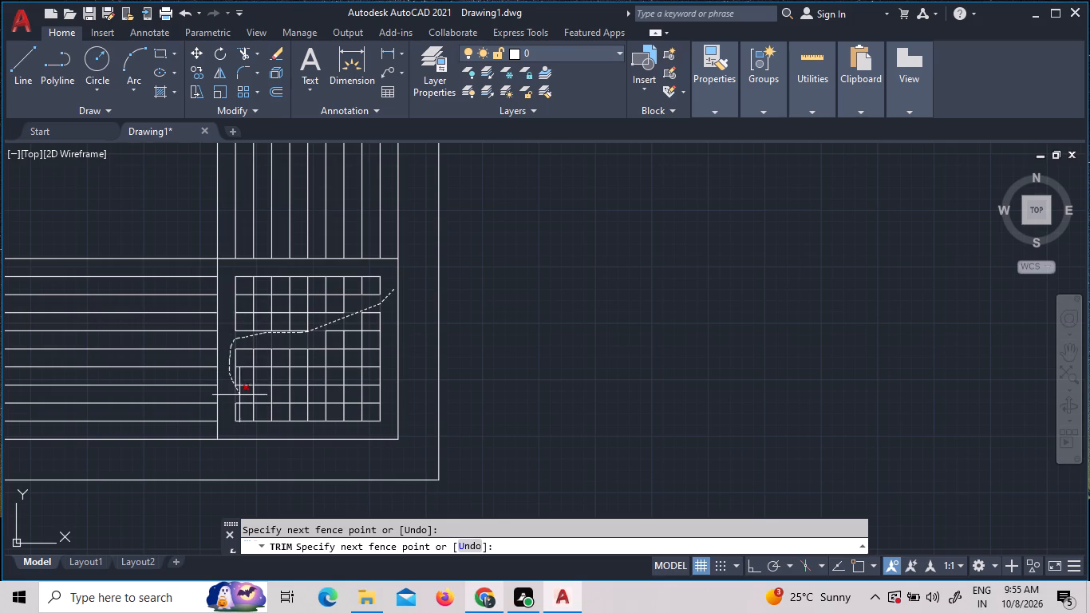
{"action": "left_click_drag", "start_coordinate": [247, 407], "coordinate": [388, 377]}
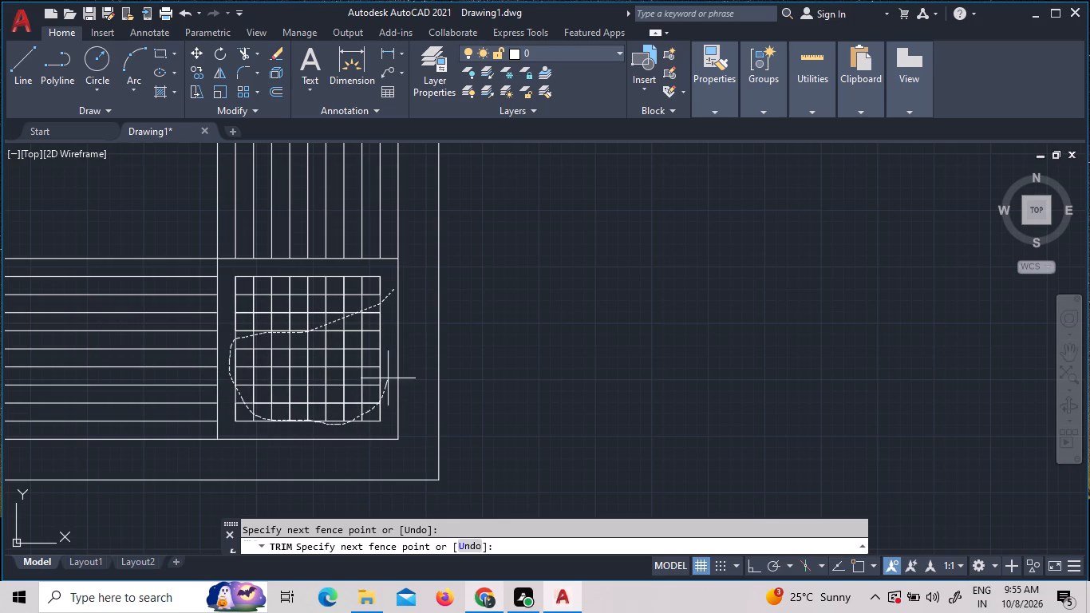
{"action": "left_click_drag", "start_coordinate": [388, 377], "coordinate": [346, 315]}
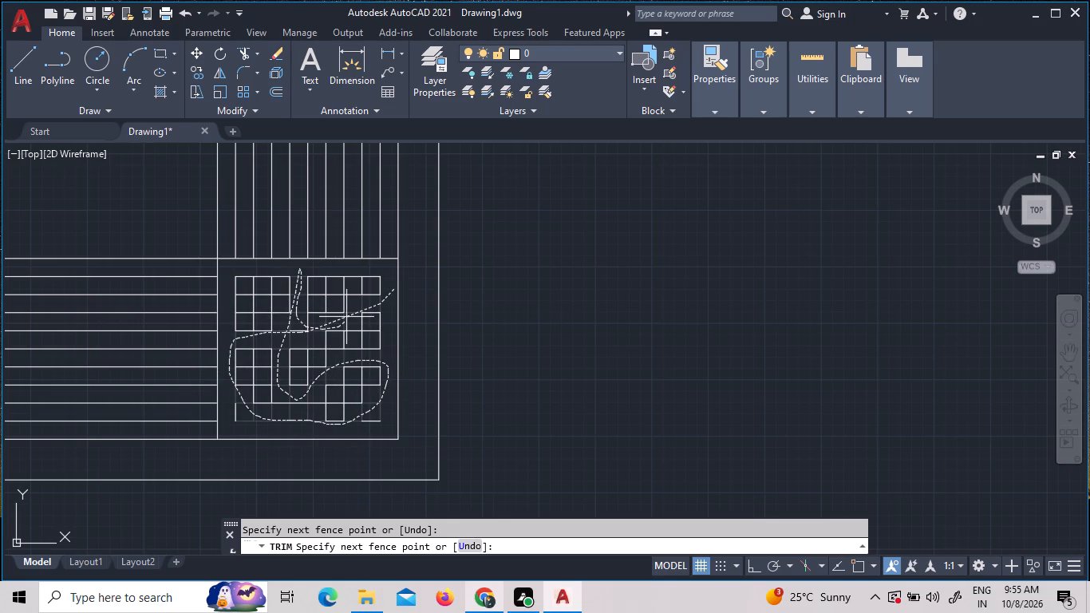
{"action": "left_click_drag", "start_coordinate": [346, 315], "coordinate": [305, 406]}
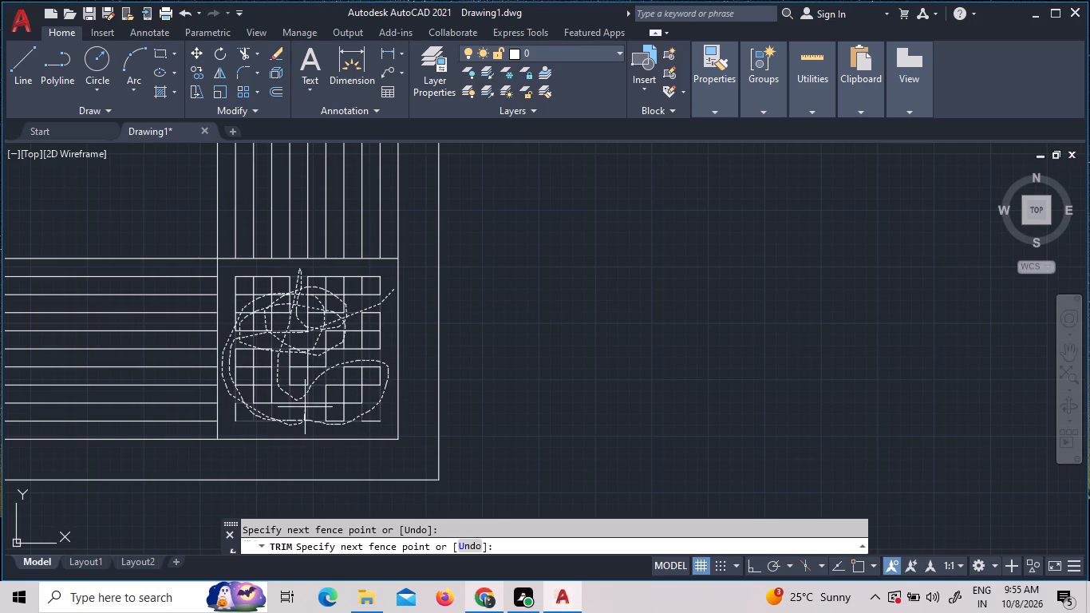
{"action": "left_click_drag", "start_coordinate": [305, 406], "coordinate": [300, 400]}
{"action": "left_click", "coordinate": [357, 413]}
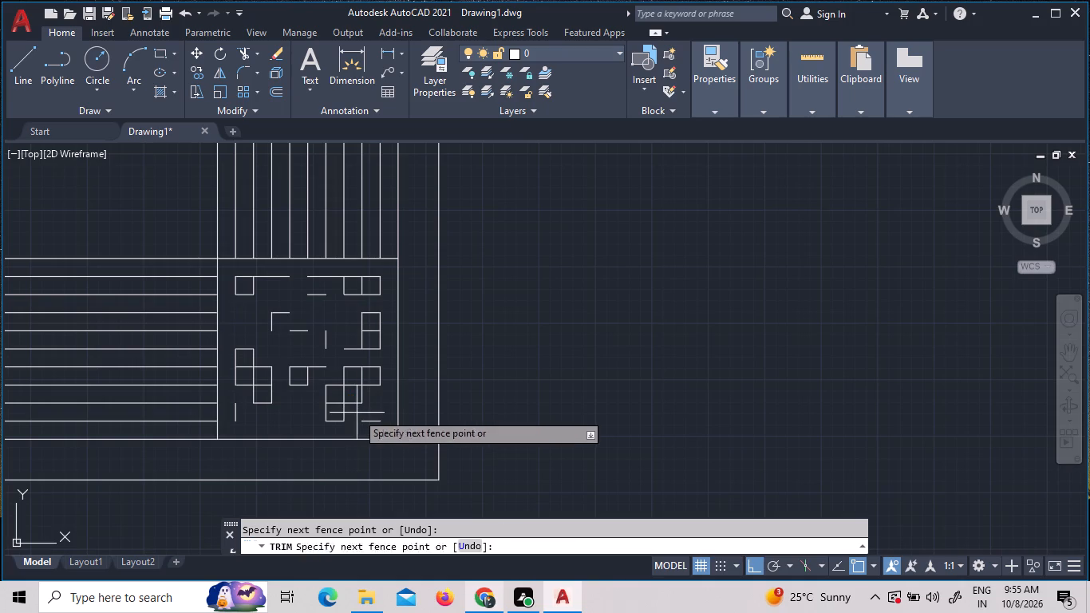
{"action": "left_click_drag", "start_coordinate": [361, 359], "coordinate": [361, 373]}
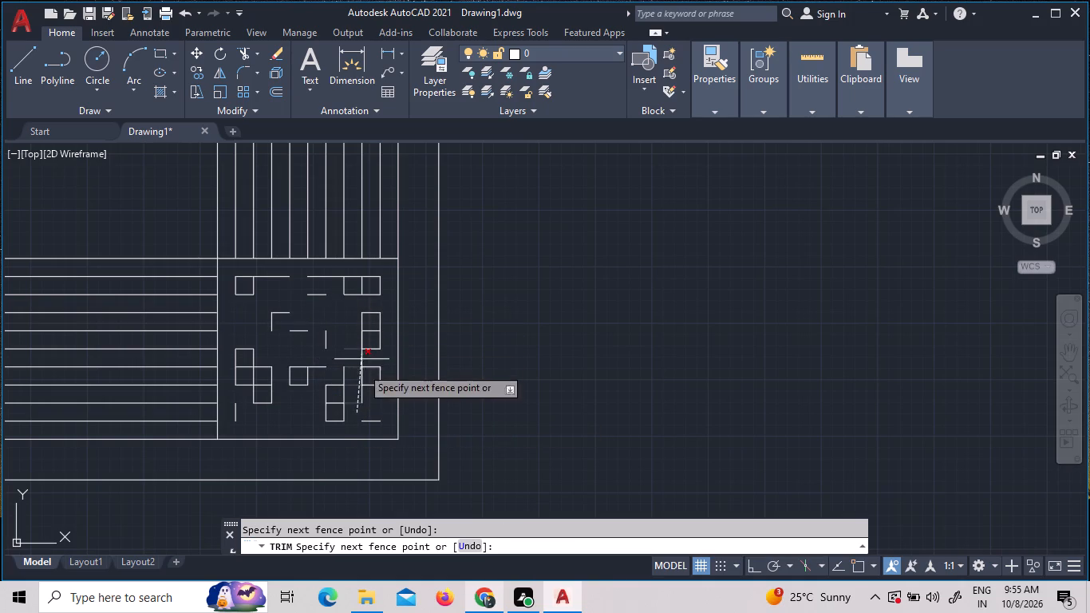
{"action": "left_click_drag", "start_coordinate": [361, 373], "coordinate": [361, 375]}
{"action": "scroll", "coordinate": [317, 392], "scroll_direction": "down", "scroll_amount": 2}
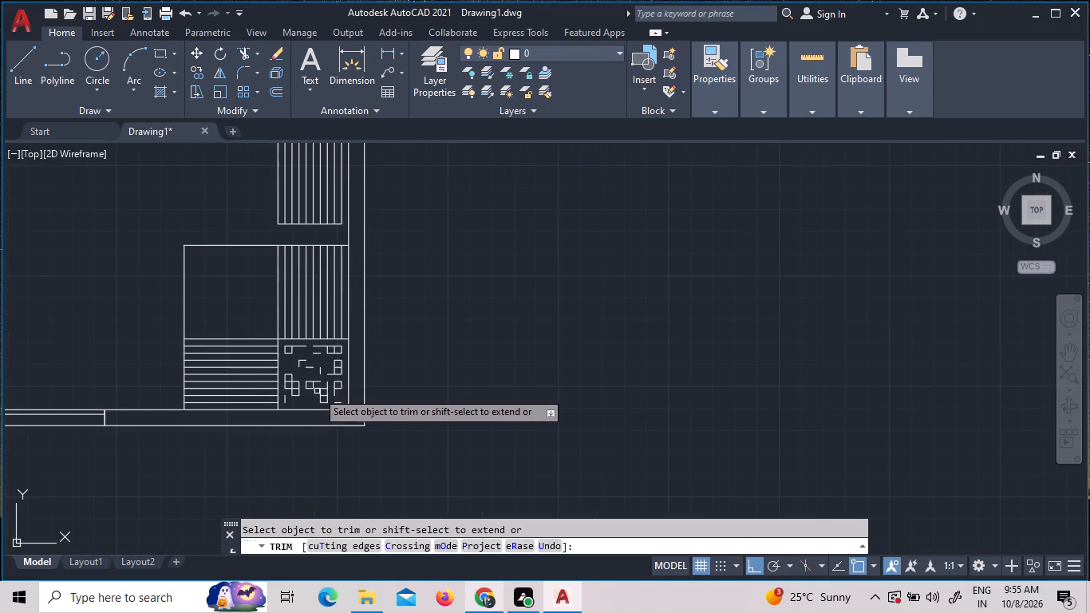
{"action": "scroll", "coordinate": [300, 375], "scroll_direction": "up", "scroll_amount": 1}
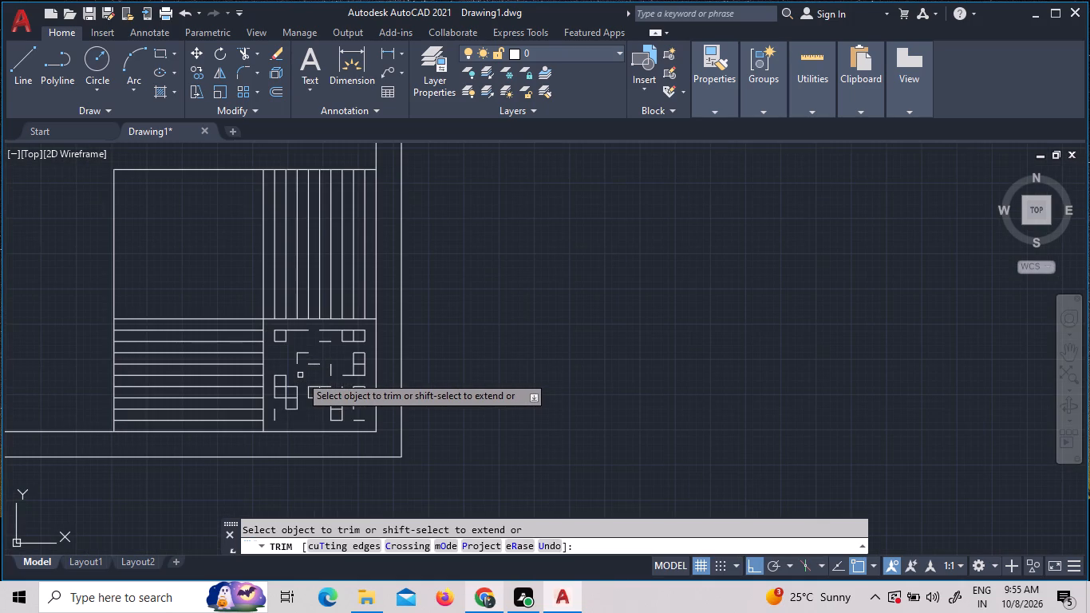
{"action": "key", "text": "Escape"}
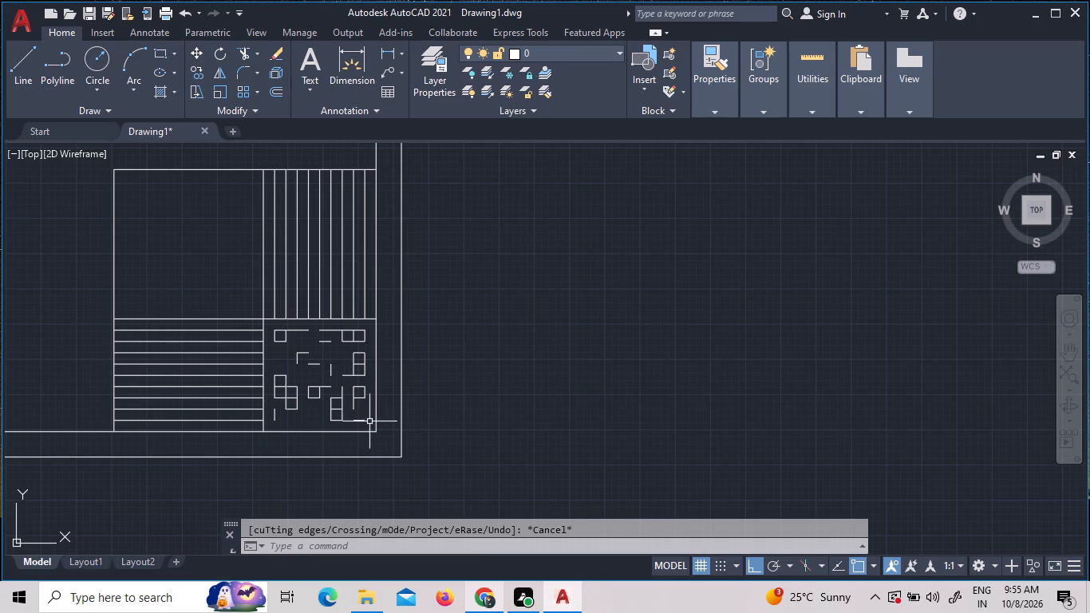
Erase all leftover grid fragments inside the square at the room's lower right corner.
{"action": "left_click", "coordinate": [369, 424]}
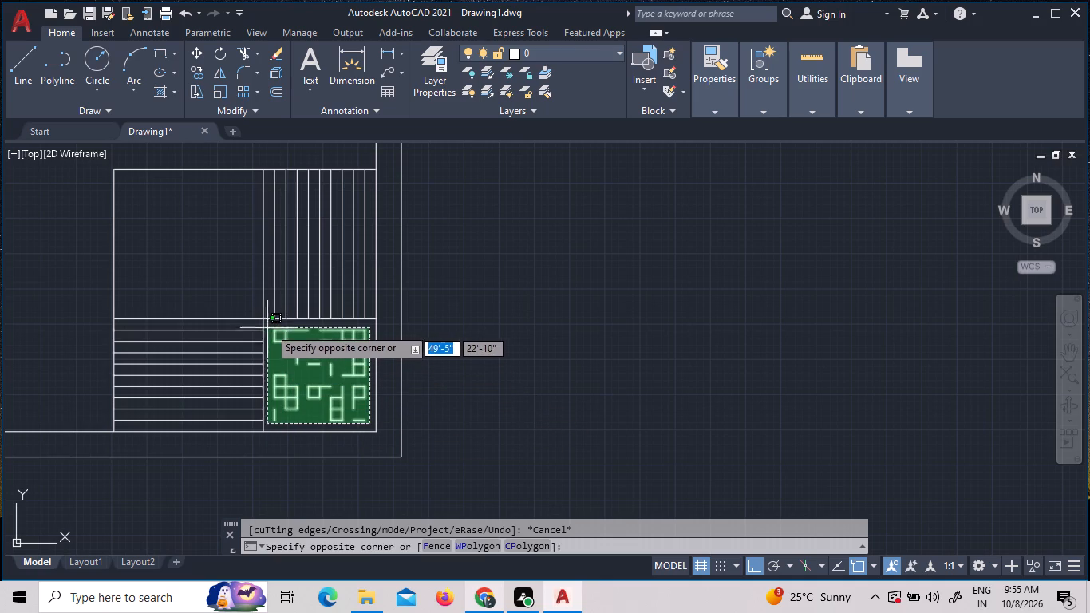
{"action": "left_click", "coordinate": [269, 326]}
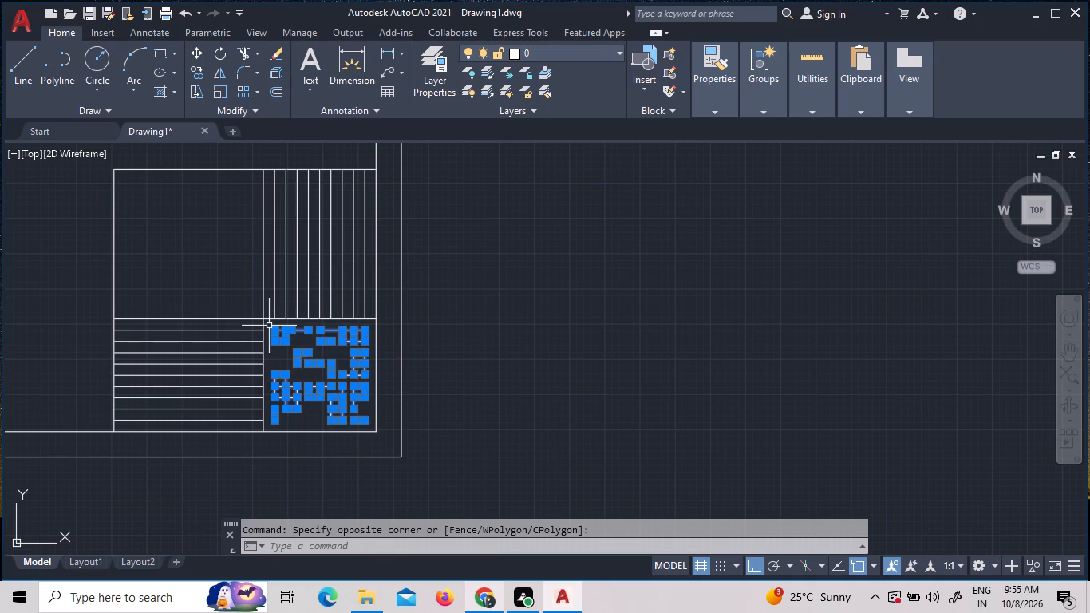
{"action": "key", "text": "Delete"}
Erase the upper set of vertical 4" lines above the corner rectangle, together with its bottom closing line.
{"action": "scroll", "coordinate": [342, 445], "scroll_direction": "down", "scroll_amount": 1}
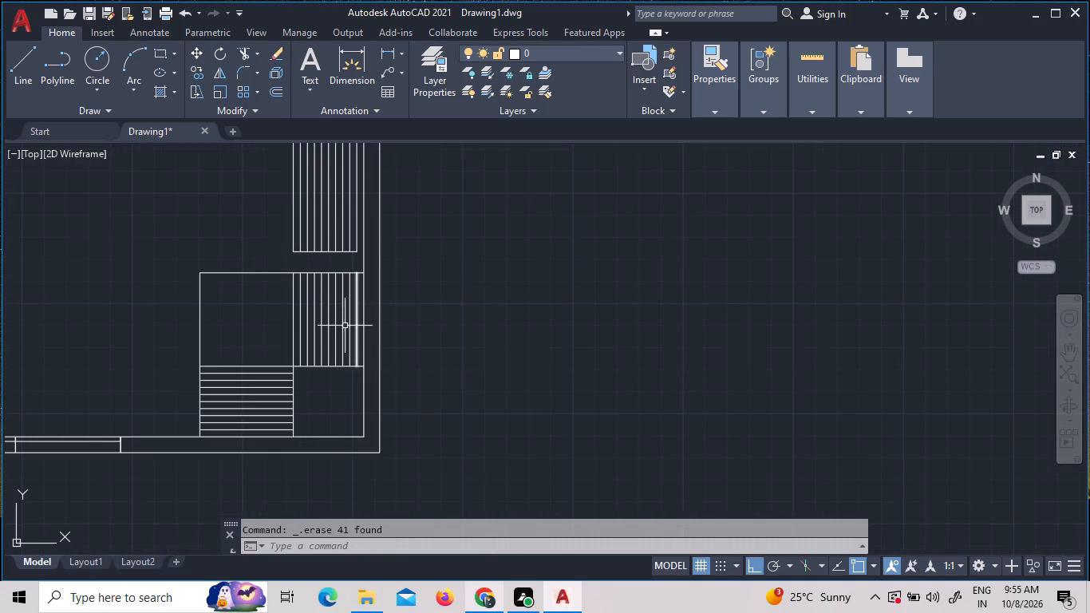
{"action": "scroll", "coordinate": [359, 243], "scroll_direction": "up", "scroll_amount": 1}
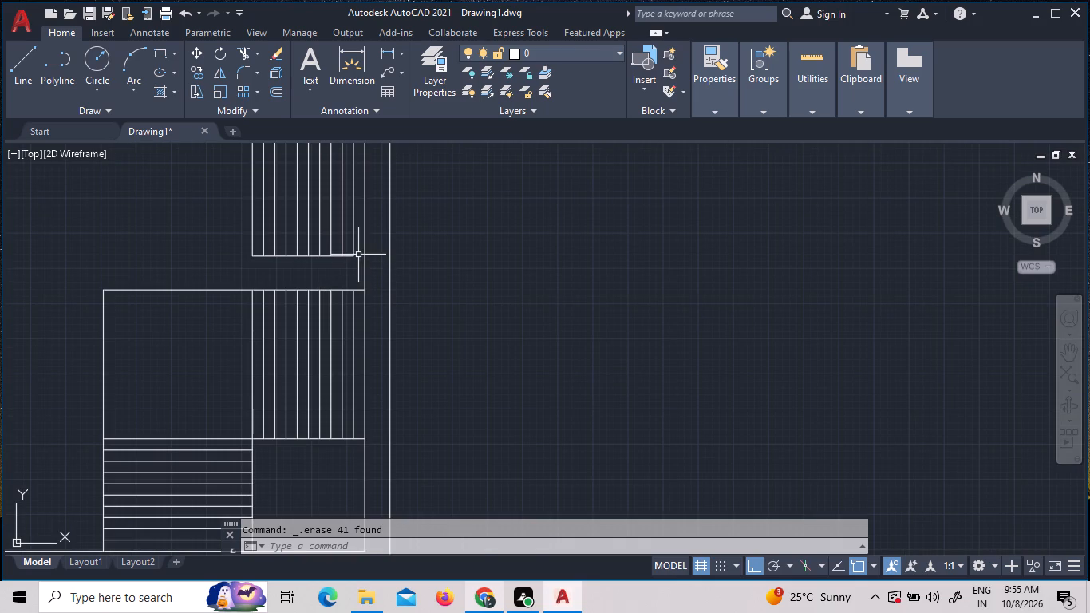
{"action": "left_click", "coordinate": [358, 255]}
{"action": "left_click", "coordinate": [247, 245]}
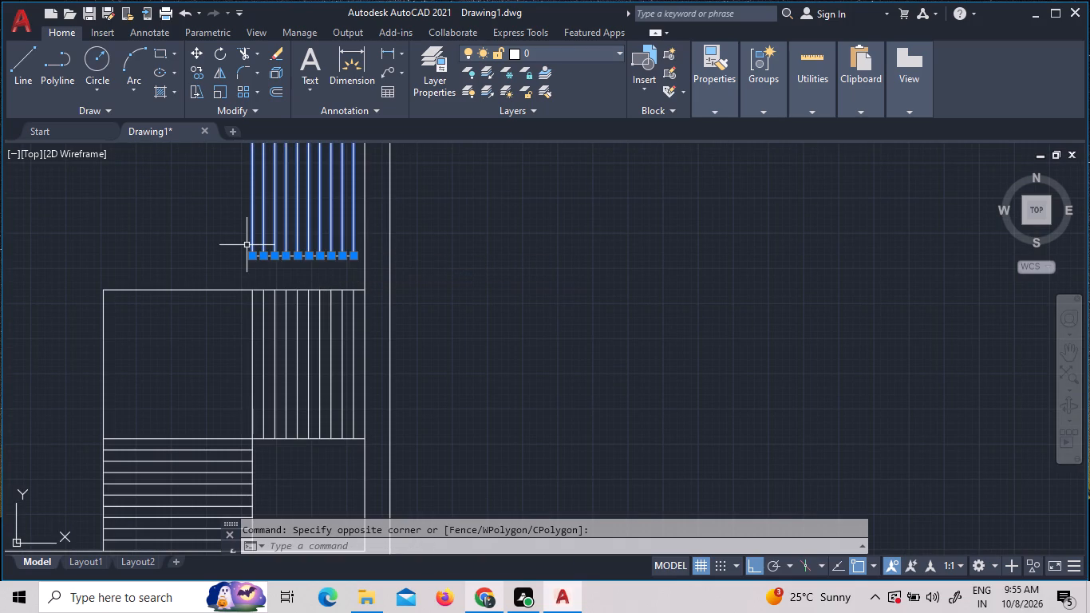
{"action": "key", "text": "Delete"}
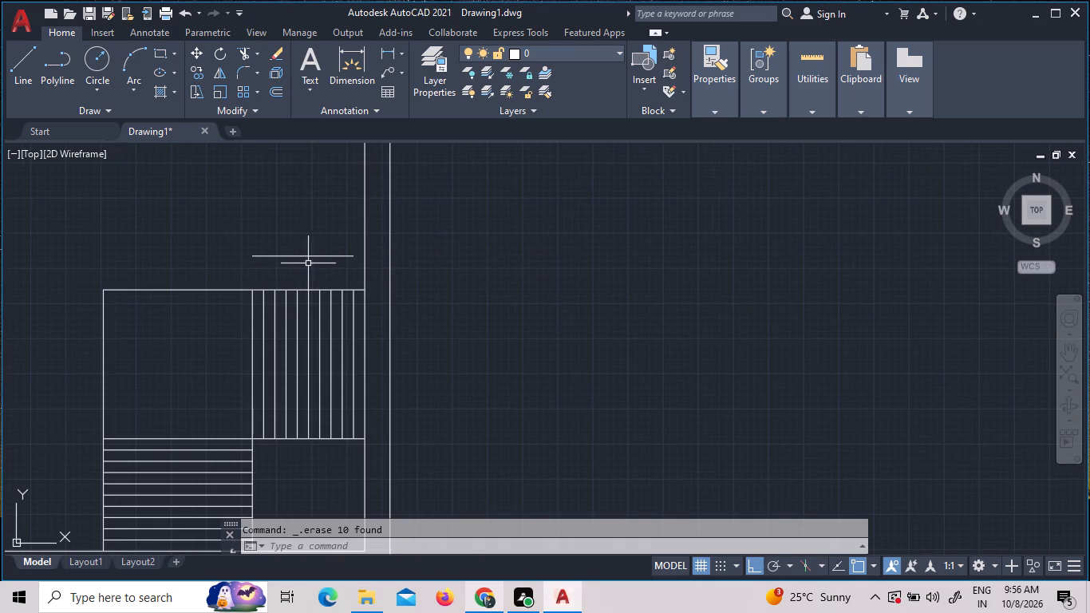
{"action": "left_click", "coordinate": [310, 255]}
{"action": "key", "text": "Delete"}
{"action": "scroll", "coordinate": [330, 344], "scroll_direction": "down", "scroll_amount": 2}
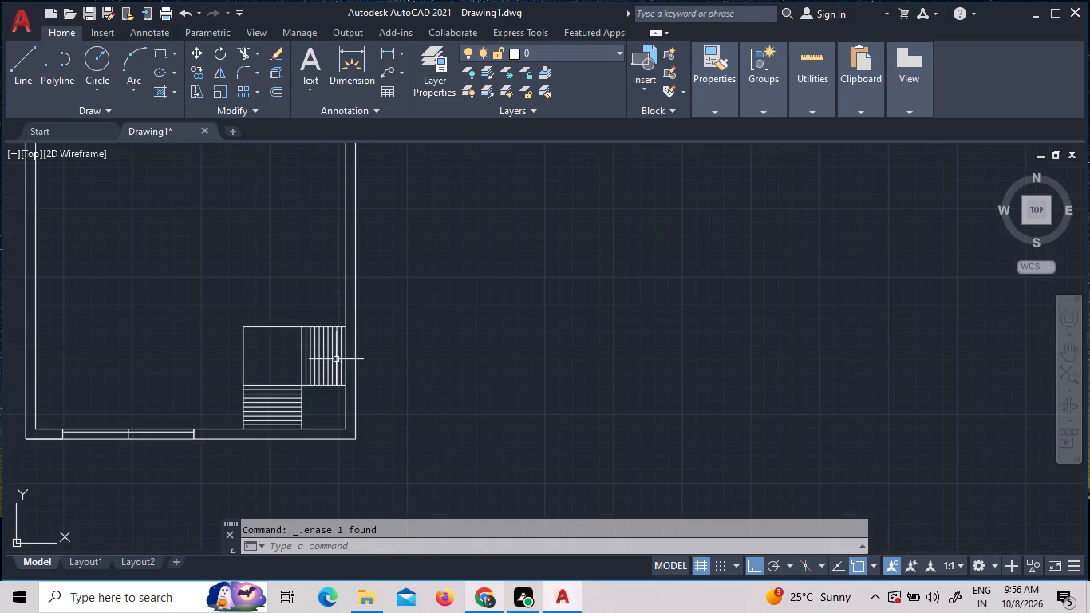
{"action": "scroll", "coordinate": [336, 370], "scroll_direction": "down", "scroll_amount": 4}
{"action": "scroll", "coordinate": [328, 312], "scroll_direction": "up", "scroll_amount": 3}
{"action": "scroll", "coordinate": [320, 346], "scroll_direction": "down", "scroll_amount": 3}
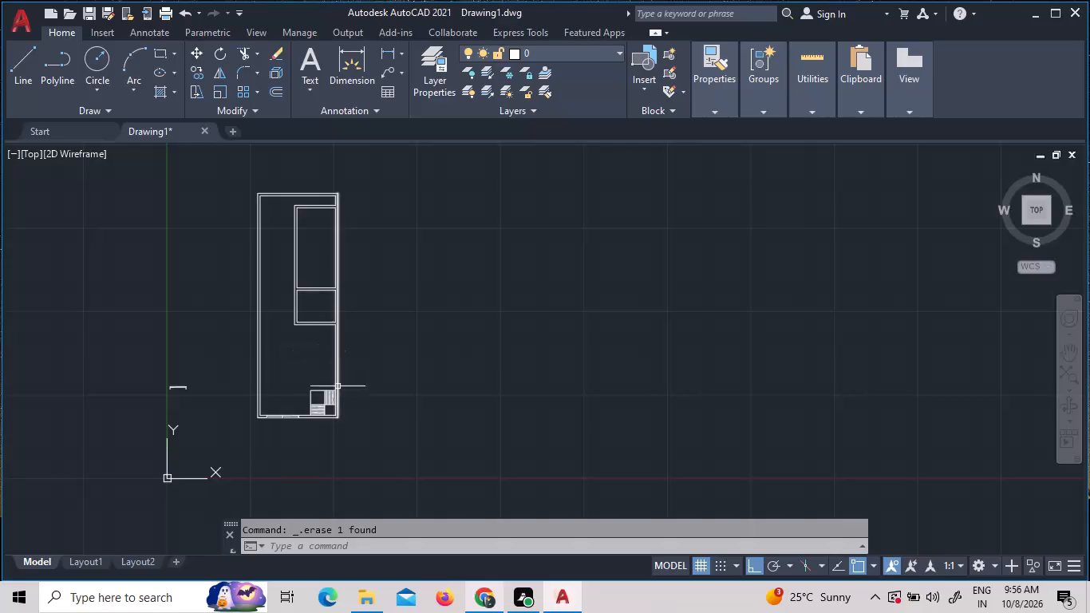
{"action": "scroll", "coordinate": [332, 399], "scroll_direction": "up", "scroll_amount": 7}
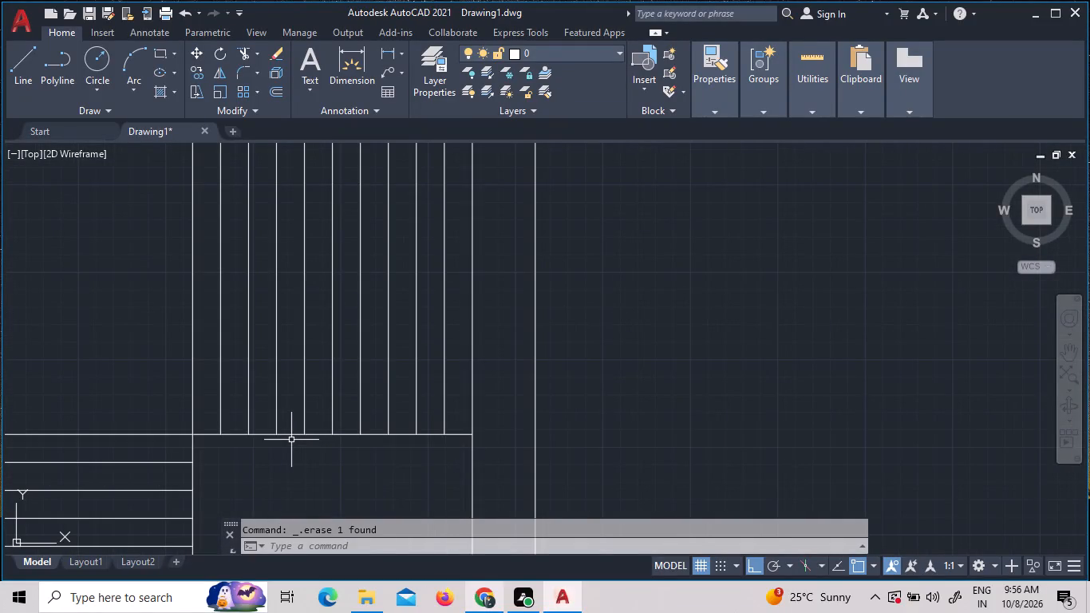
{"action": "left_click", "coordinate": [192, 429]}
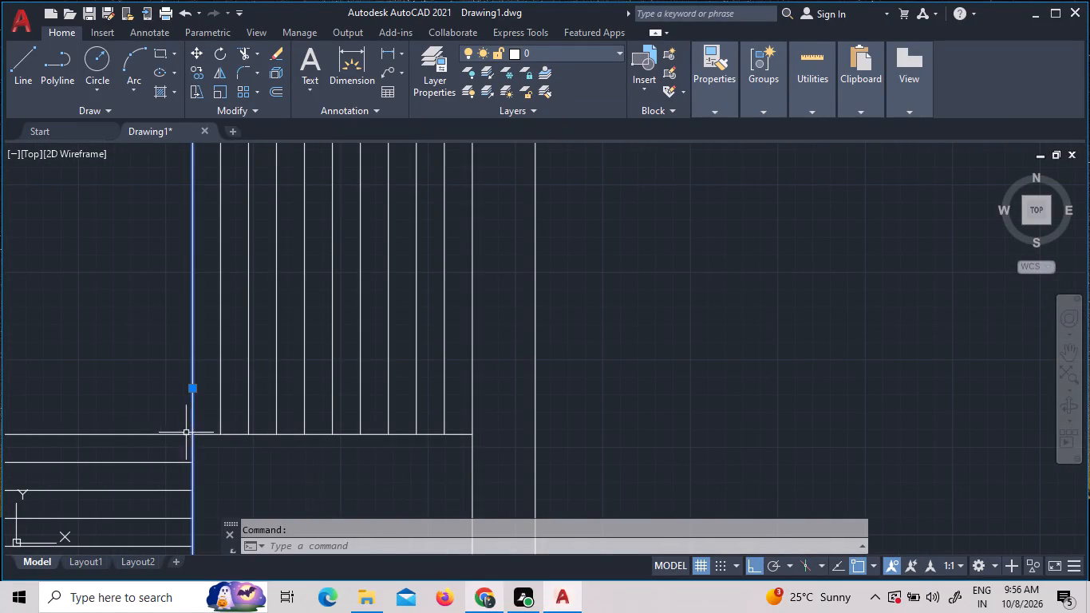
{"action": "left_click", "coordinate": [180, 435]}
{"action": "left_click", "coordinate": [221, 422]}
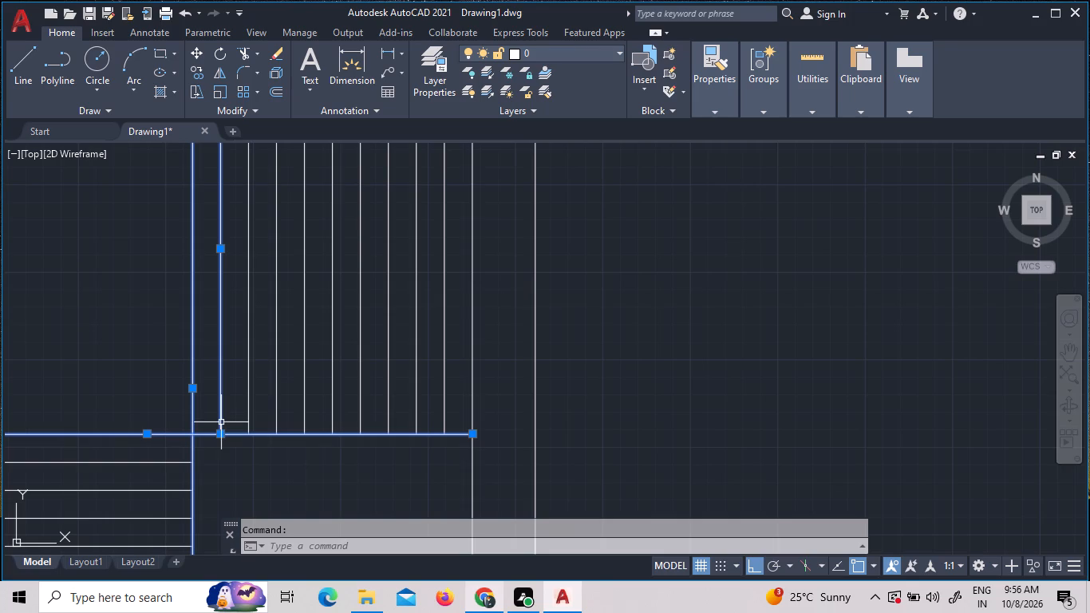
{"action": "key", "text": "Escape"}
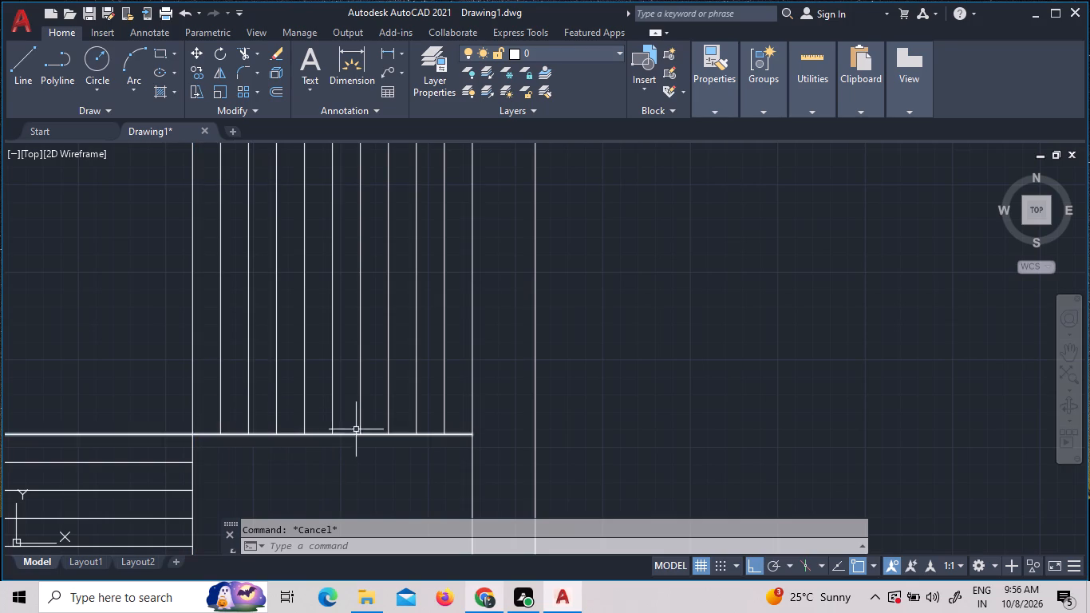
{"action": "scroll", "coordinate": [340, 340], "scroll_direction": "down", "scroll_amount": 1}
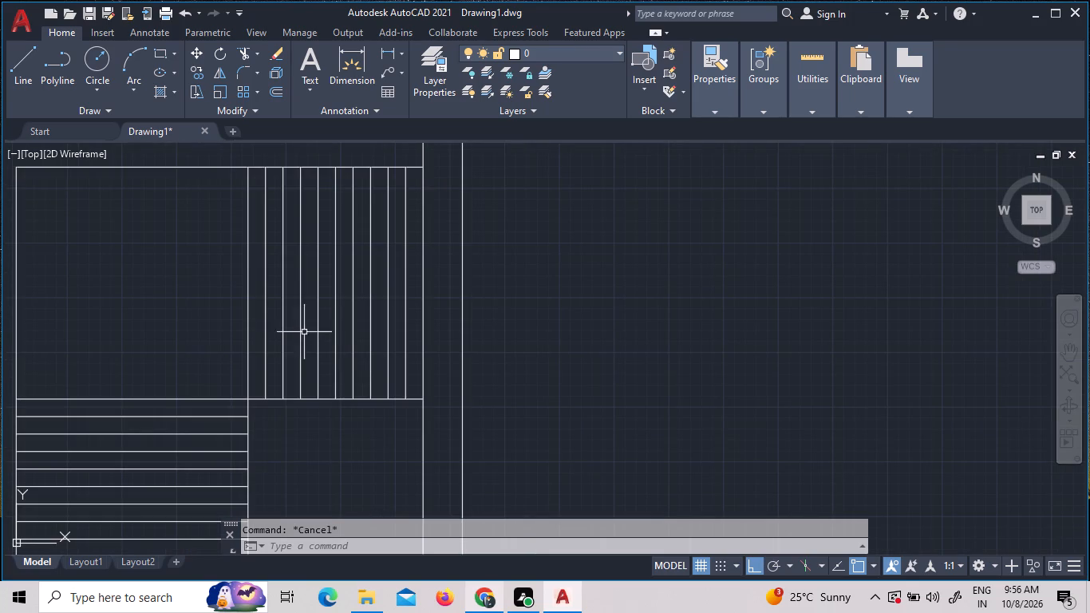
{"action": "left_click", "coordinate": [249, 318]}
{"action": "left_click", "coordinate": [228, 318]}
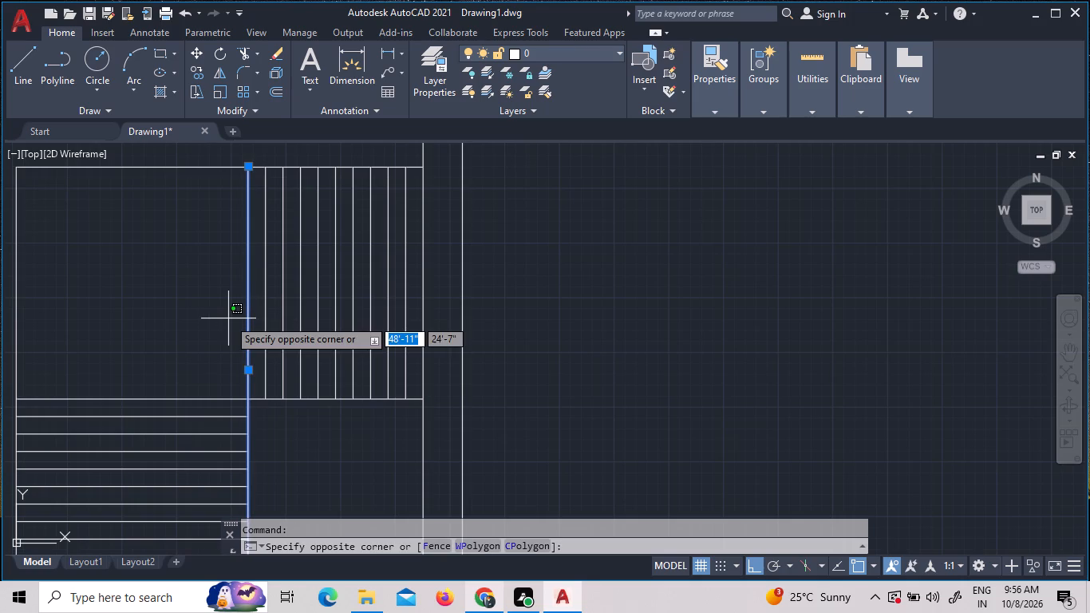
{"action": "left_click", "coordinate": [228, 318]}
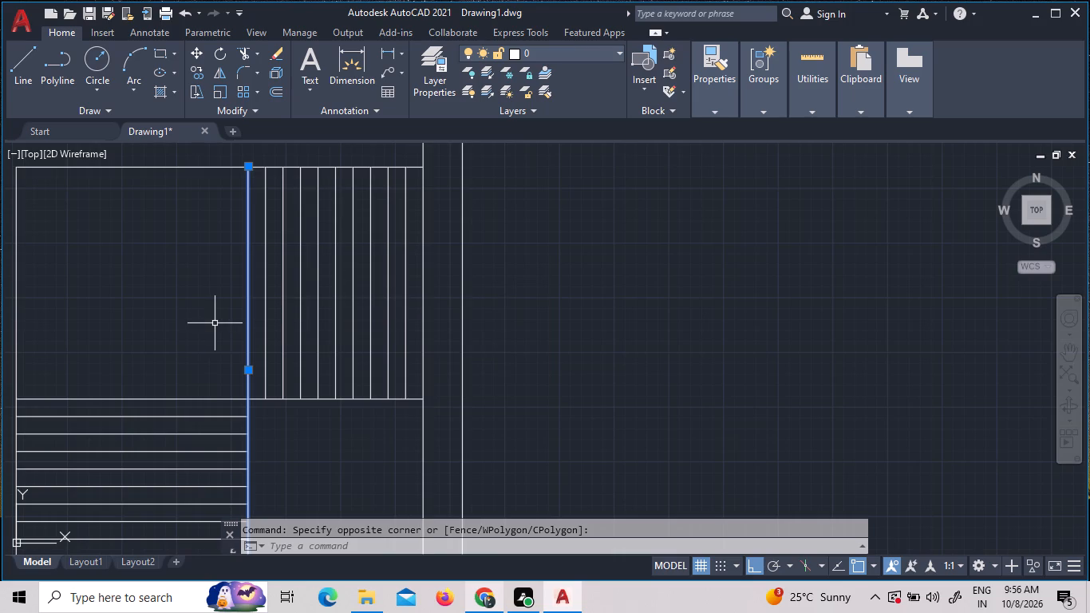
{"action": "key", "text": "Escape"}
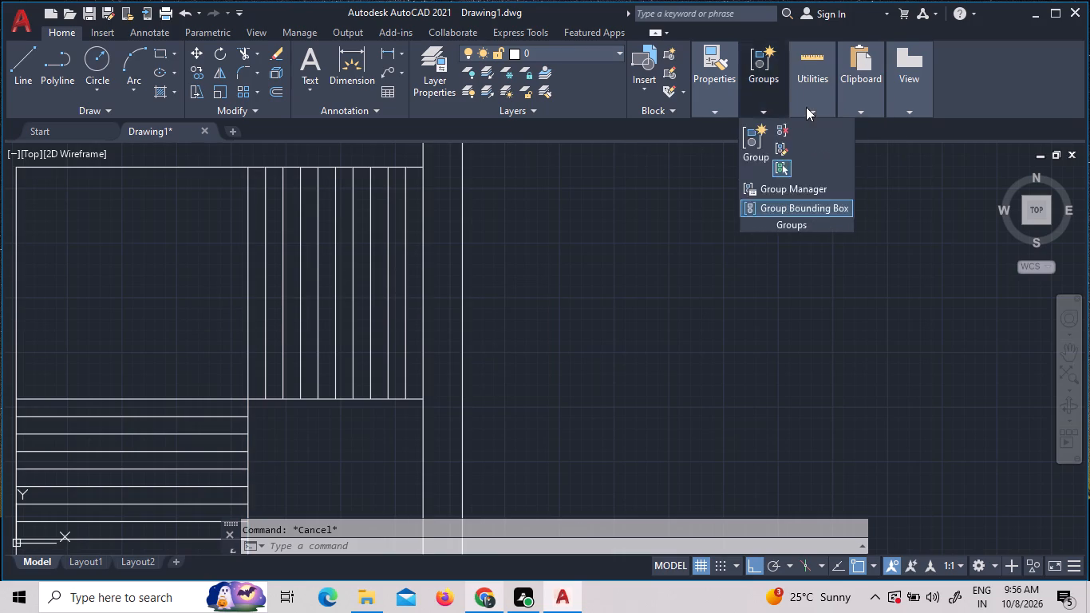
Quick-measure the spacing and width of the vertical and horizontal stair treads in the room's lower right corner.
{"action": "left_click", "coordinate": [806, 107]}
{"action": "left_click", "coordinate": [817, 144]}
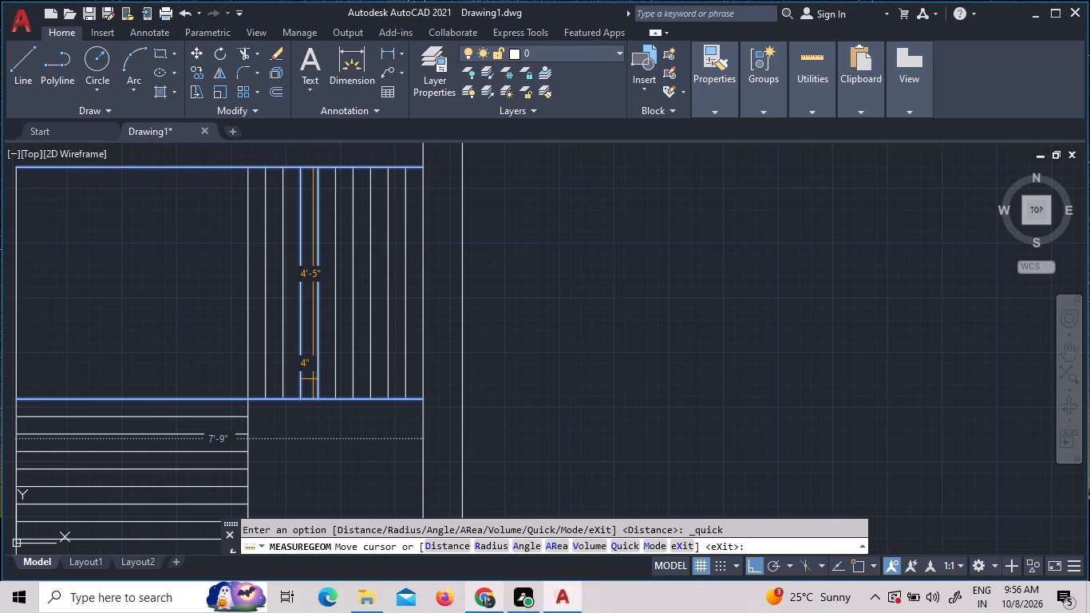
{"action": "scroll", "coordinate": [318, 380], "scroll_direction": "down", "scroll_amount": 1}
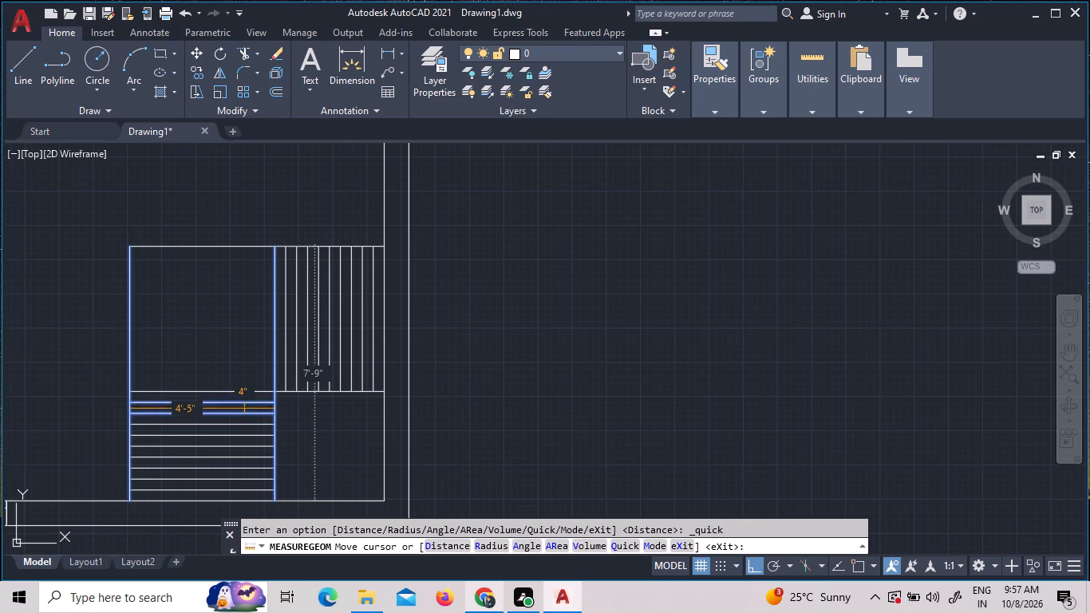
{"action": "key", "text": "Escape"}
Draw the stair direction path: a vertical line about 3'-1" long from the landing square to a horizontal tread, and a horizontal line to the fourth vertical tread.
{"action": "key", "text": "l"}
{"action": "key", "text": "Return"}
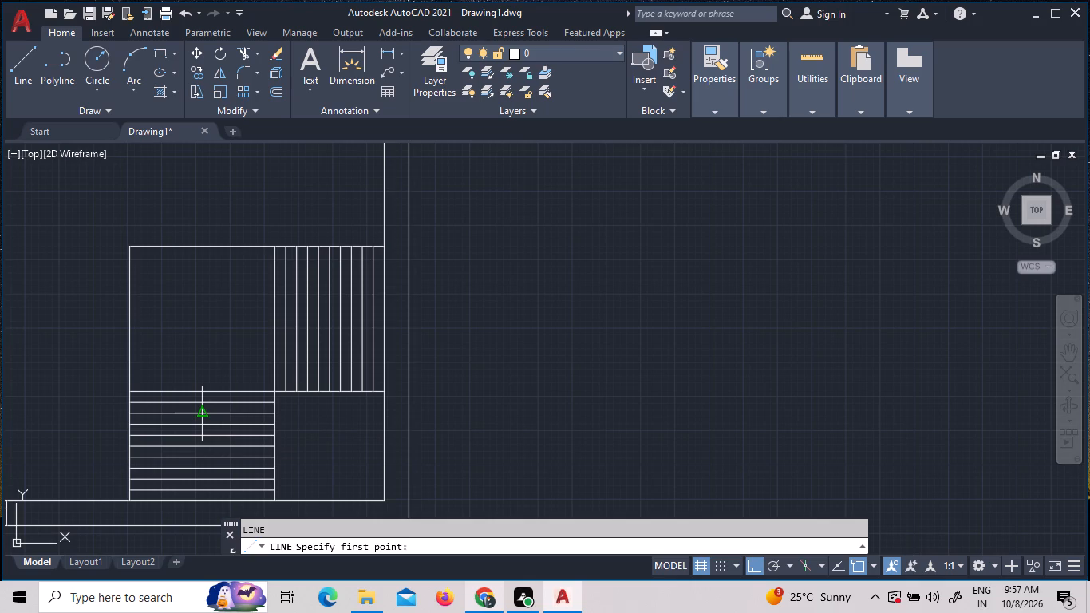
{"action": "left_click", "coordinate": [207, 334]}
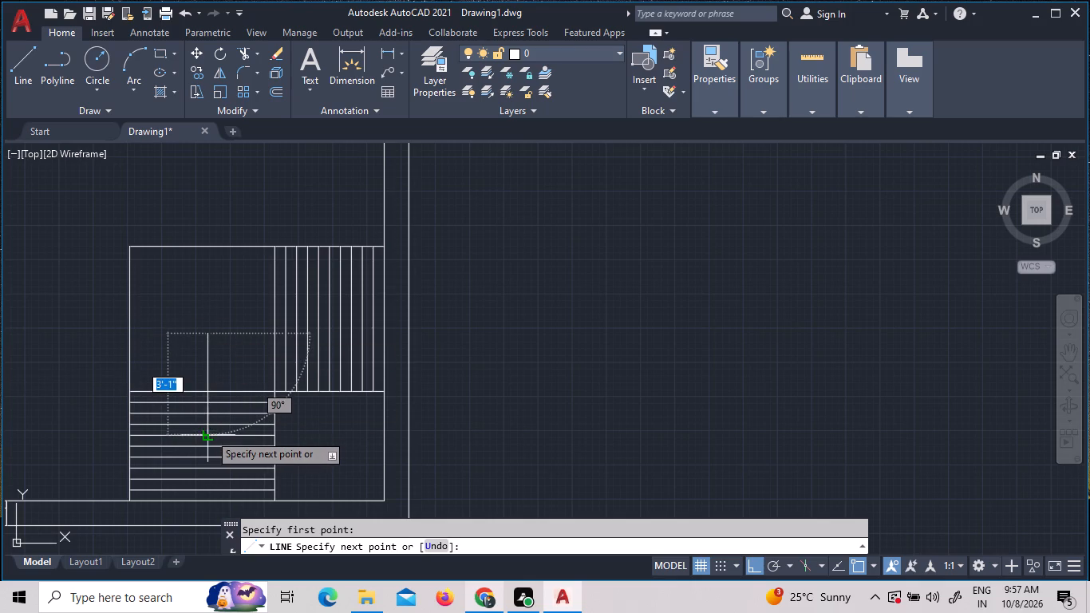
{"action": "left_click", "coordinate": [208, 434]}
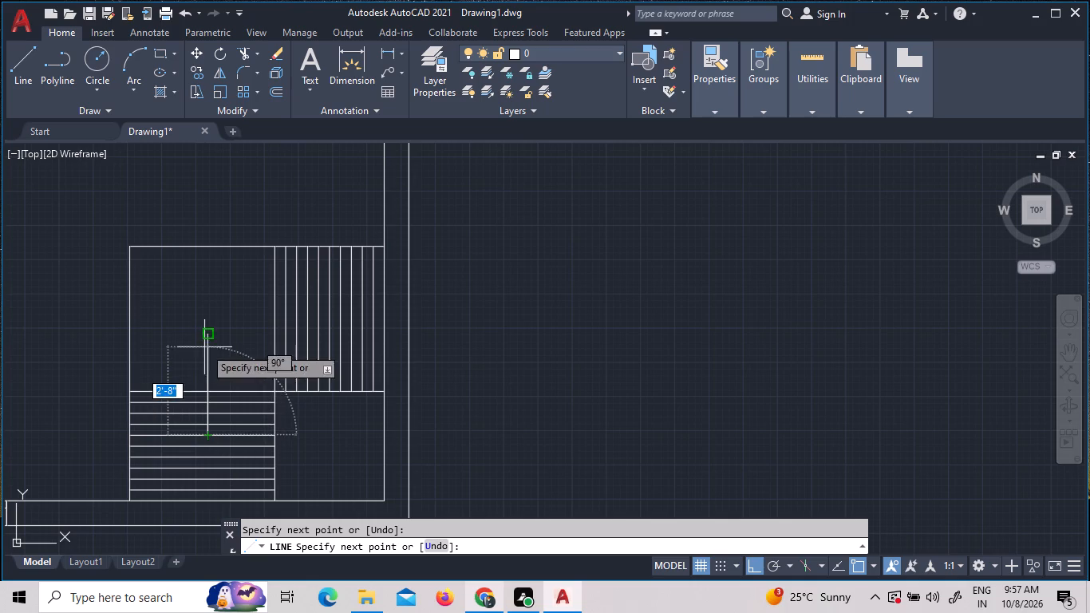
{"action": "key", "text": "Escape"}
{"action": "key", "text": "l"}
{"action": "key", "text": "Return"}
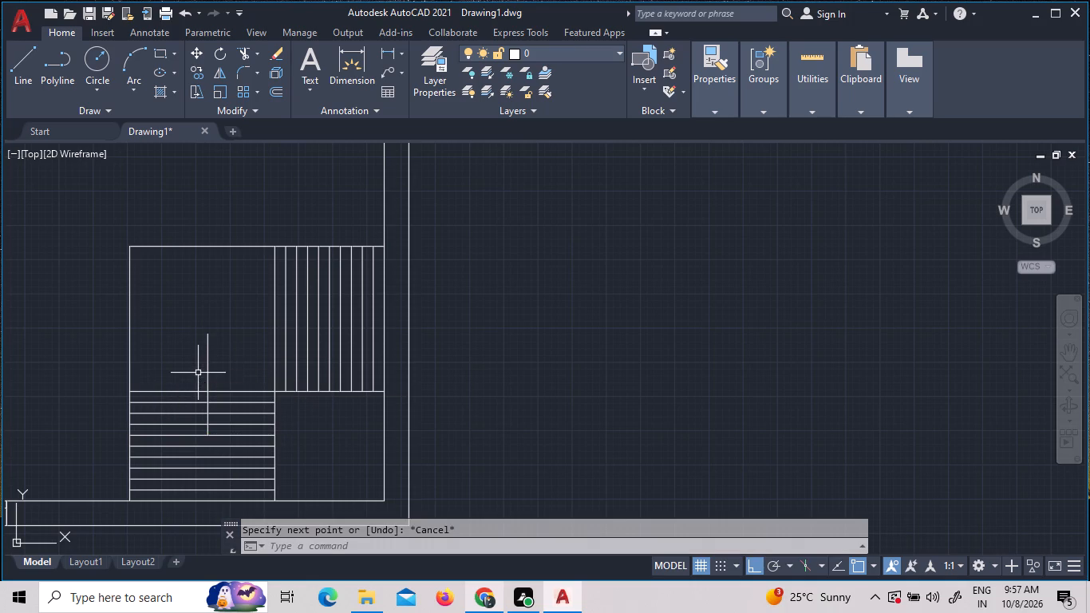
{"action": "left_click", "coordinate": [208, 330]}
{"action": "left_click", "coordinate": [314, 344]}
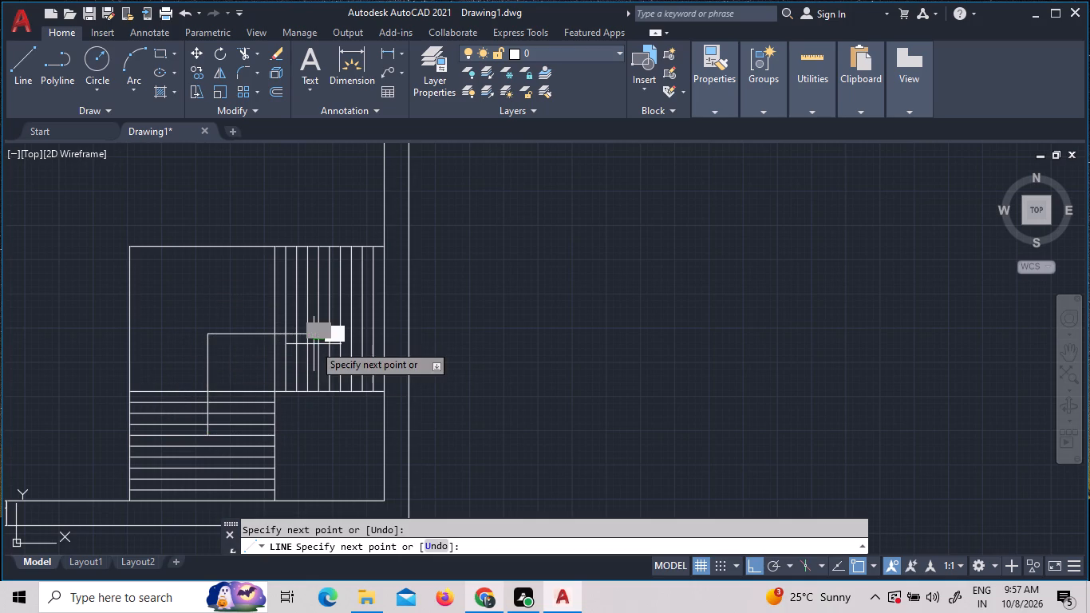
{"action": "key", "text": "Escape"}
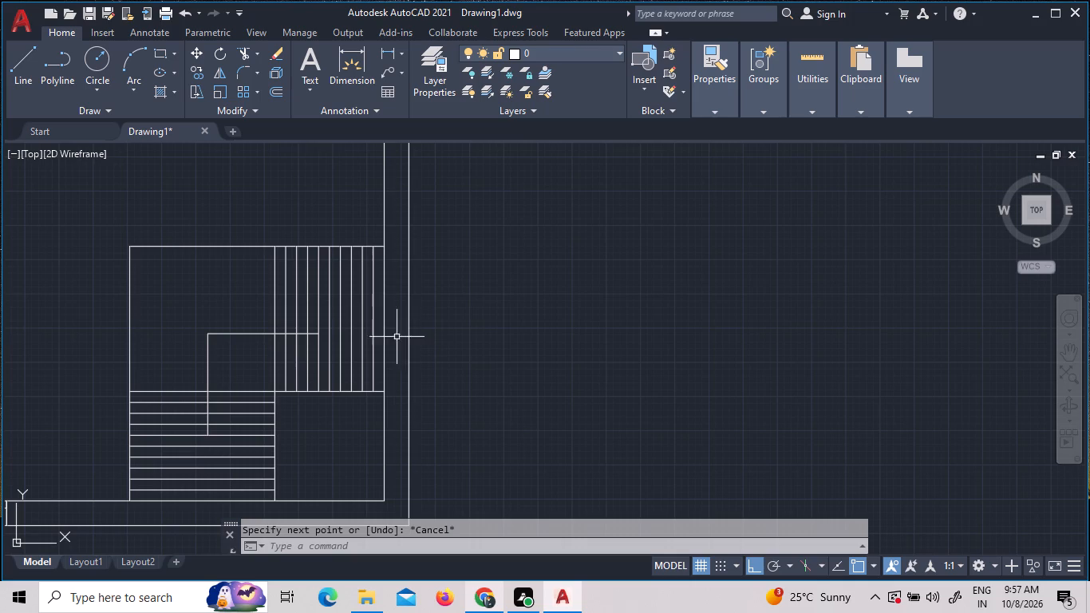
With Ortho off, draw a slanted arrowhead line about 7" long at 125° from the path's right end to the adjacent tread line.
{"action": "left_click", "coordinate": [25, 49]}
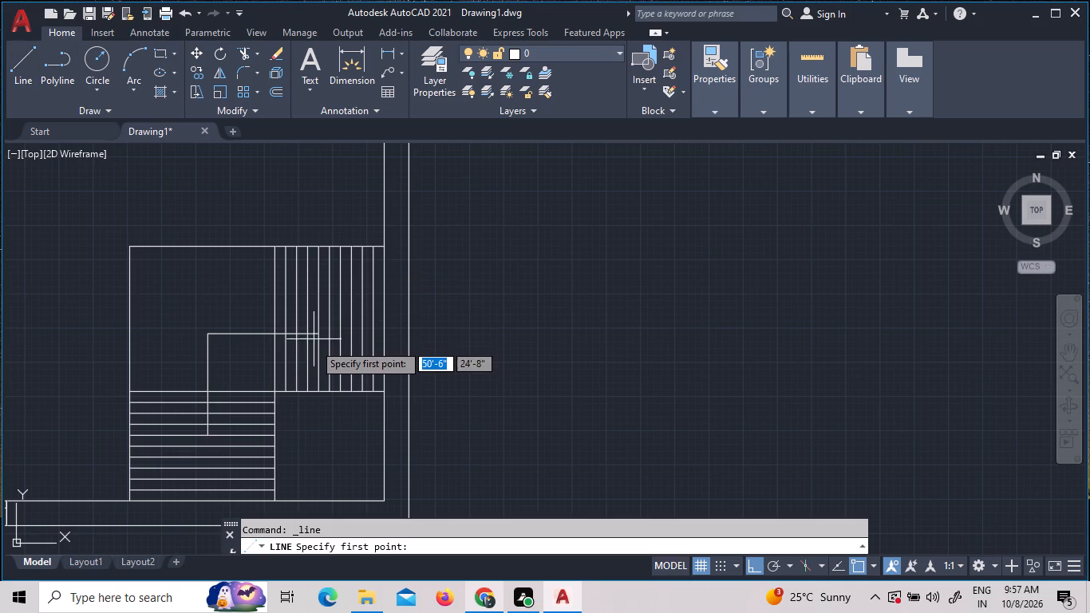
{"action": "left_click", "coordinate": [314, 332]}
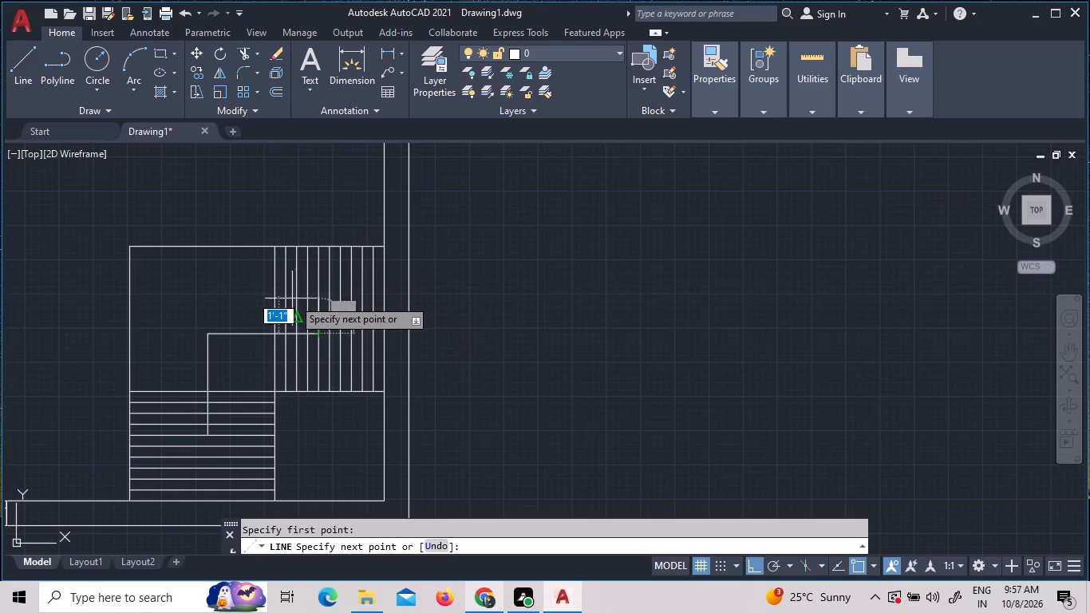
{"action": "key", "text": "F8"}
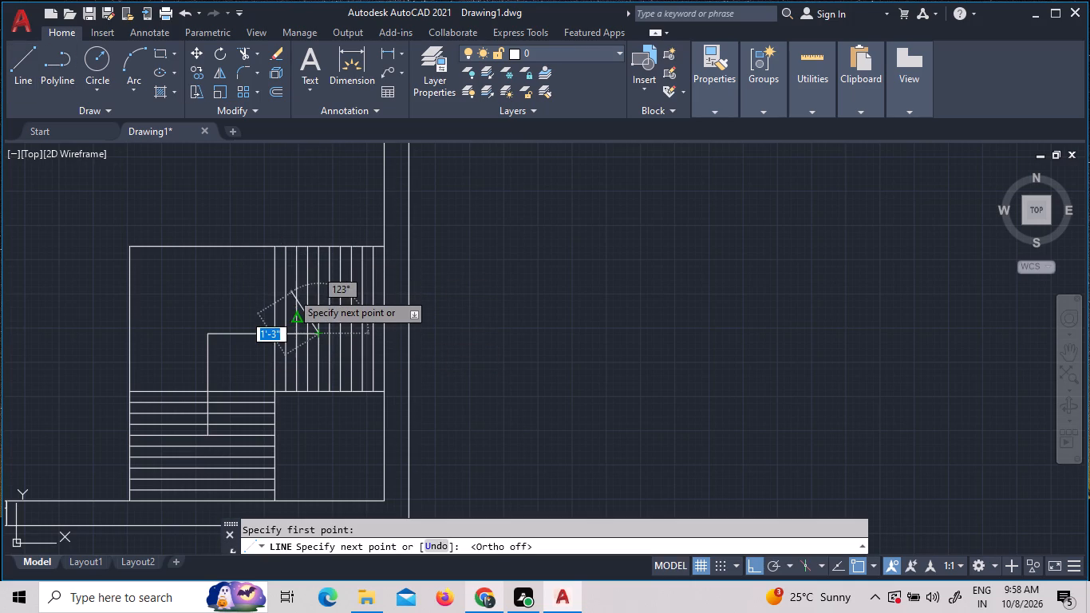
{"action": "scroll", "coordinate": [291, 291], "scroll_direction": "up", "scroll_amount": 3}
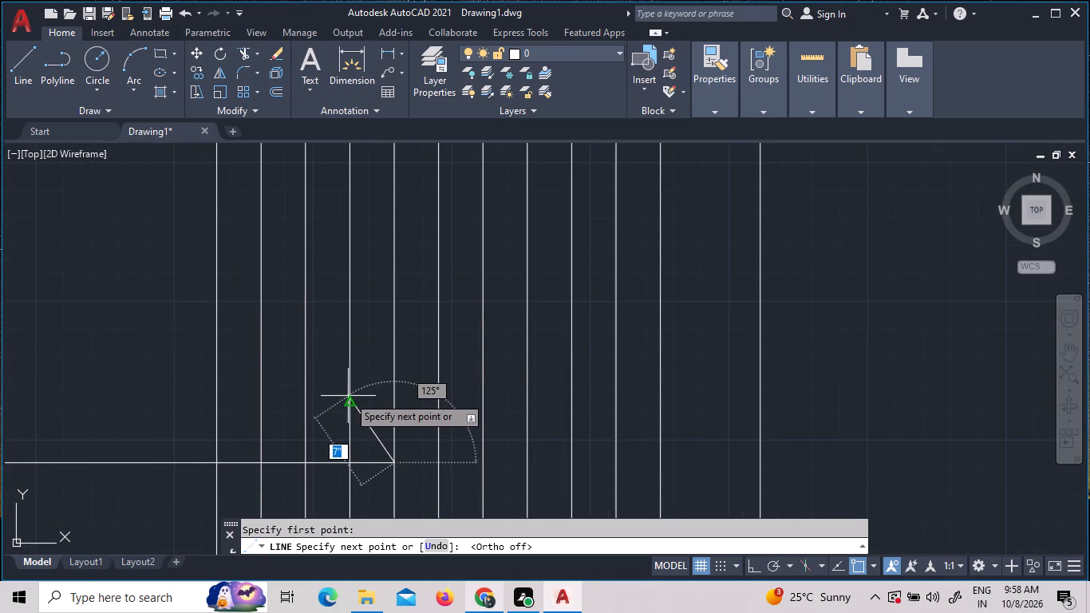
{"action": "scroll", "coordinate": [348, 401], "scroll_direction": "up", "scroll_amount": 2}
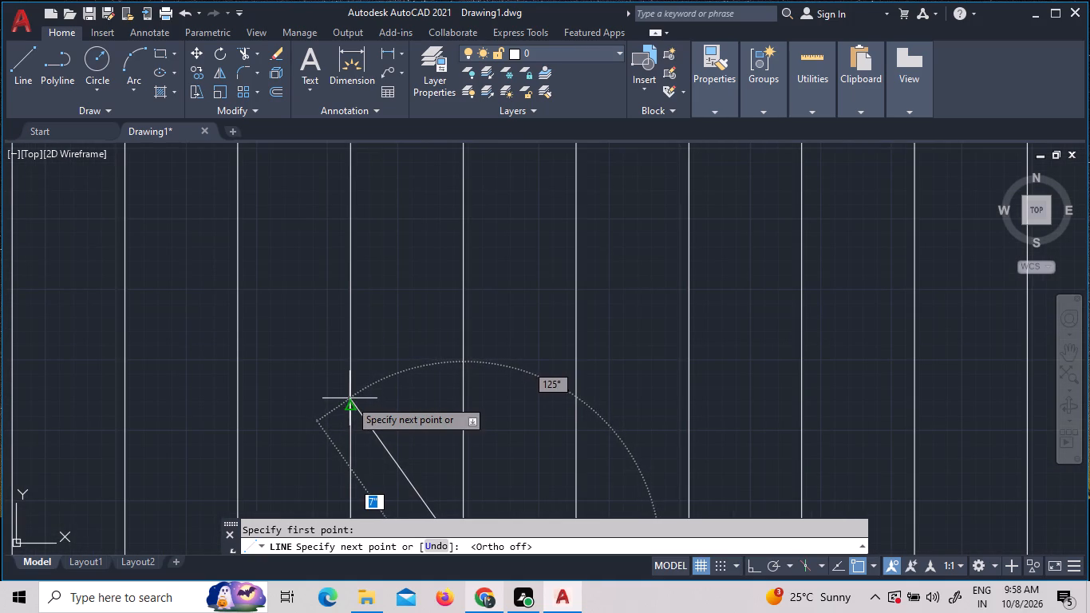
{"action": "scroll", "coordinate": [349, 398], "scroll_direction": "up", "scroll_amount": 11}
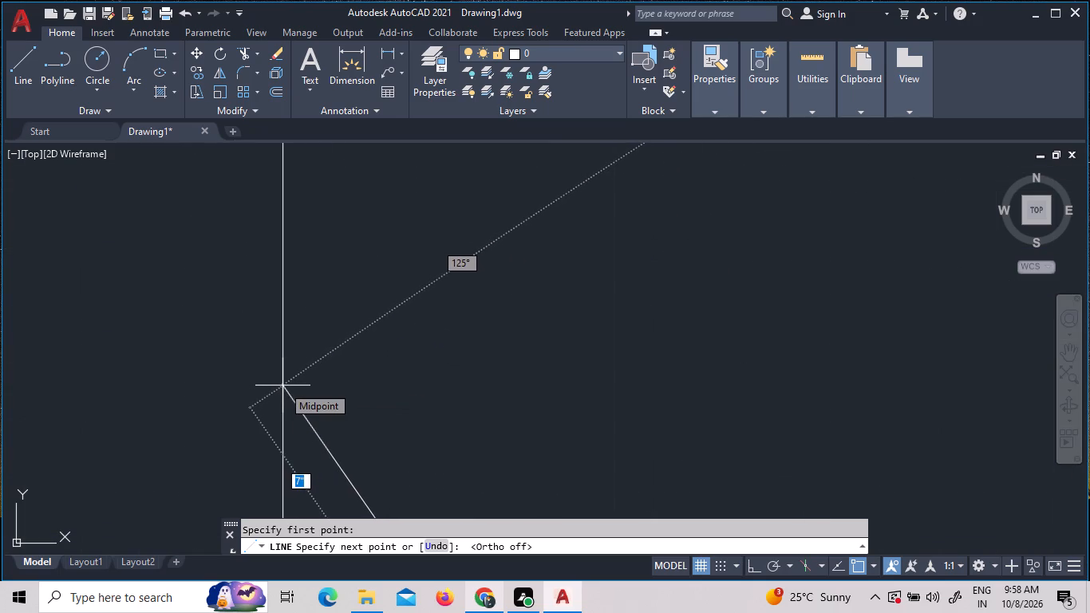
{"action": "left_click", "coordinate": [285, 385]}
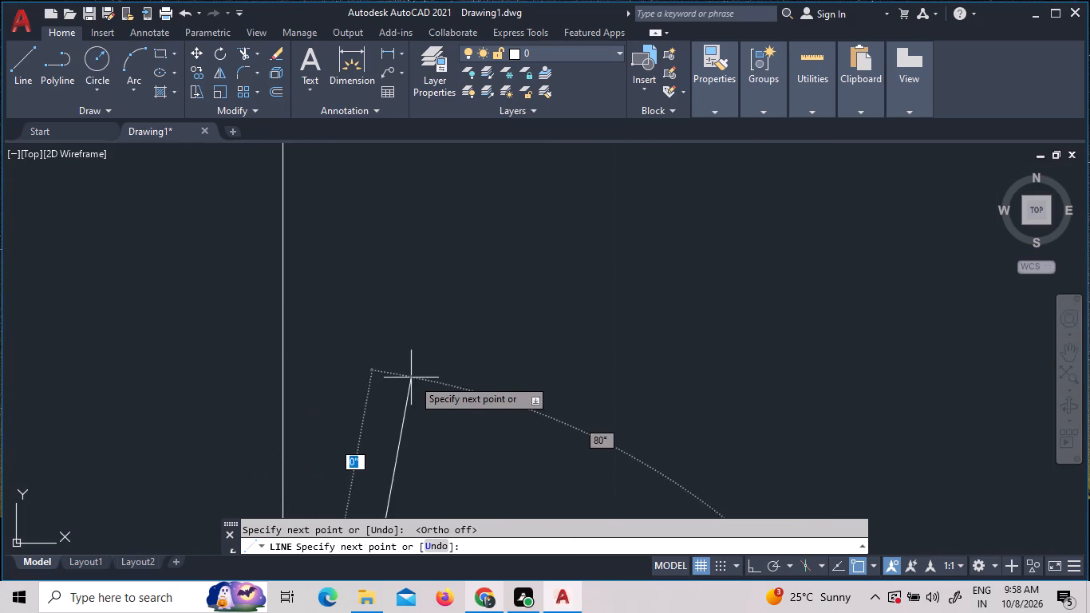
{"action": "scroll", "coordinate": [357, 314], "scroll_direction": "down", "scroll_amount": 5}
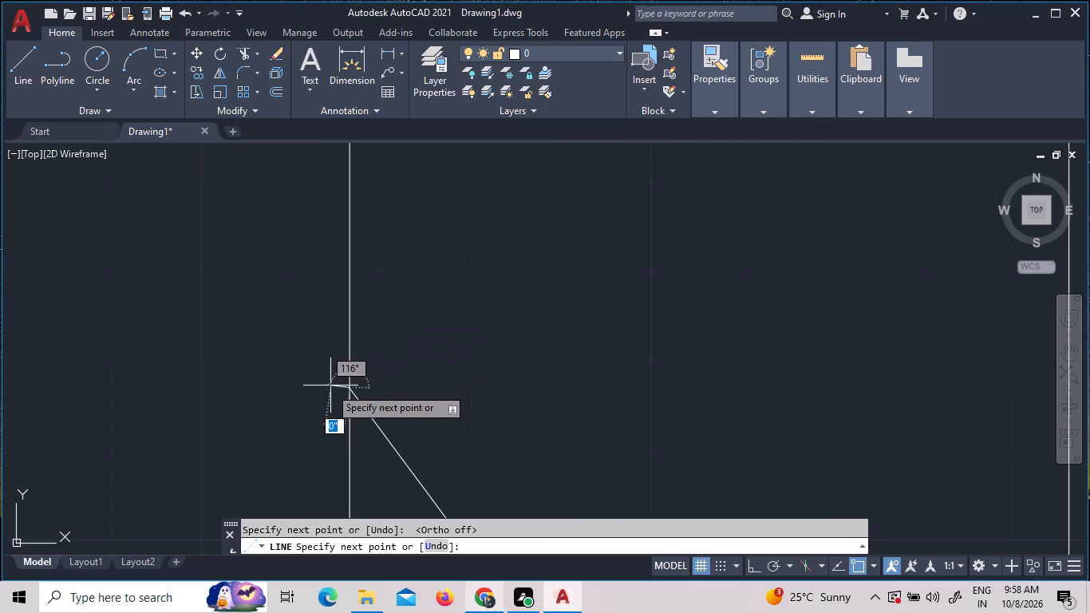
{"action": "scroll", "coordinate": [335, 398], "scroll_direction": "up", "scroll_amount": 7}
{"action": "scroll", "coordinate": [409, 372], "scroll_direction": "up", "scroll_amount": 3}
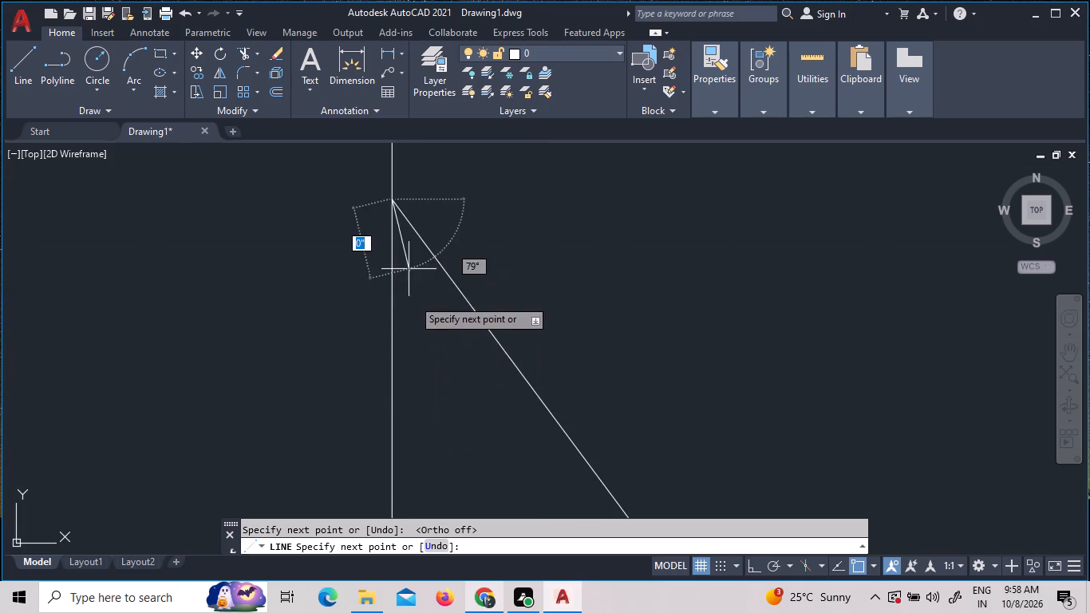
{"action": "scroll", "coordinate": [404, 211], "scroll_direction": "up", "scroll_amount": 5}
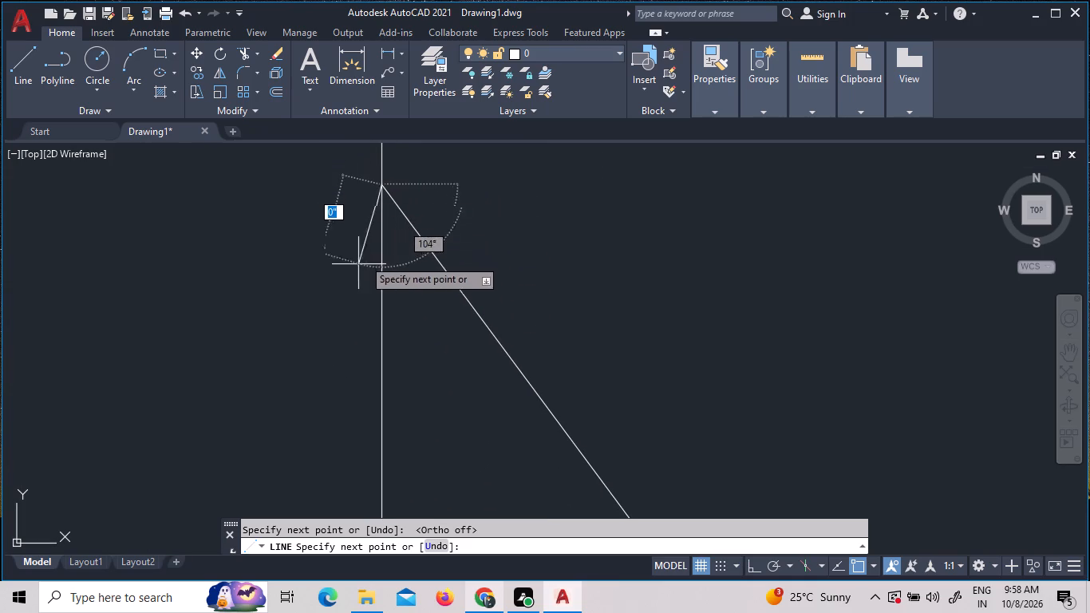
{"action": "key", "text": "Escape"}
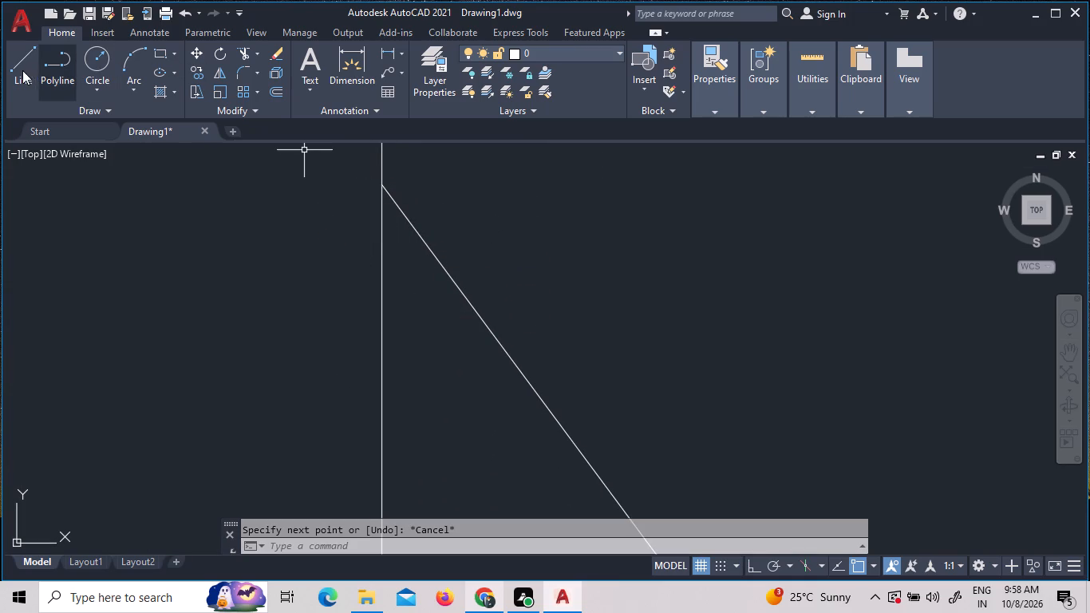
Mirror the slanted arrowhead line about the path's horizontal segment, keeping the original.
{"action": "scroll", "coordinate": [180, 99], "scroll_direction": "down", "scroll_amount": 4}
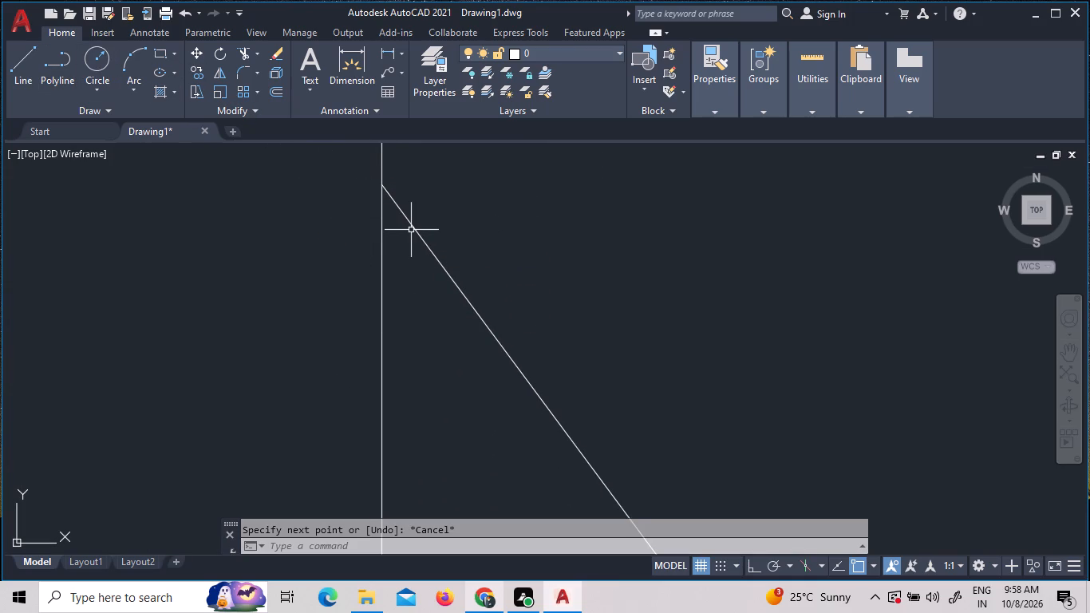
{"action": "left_click", "coordinate": [409, 224]}
{"action": "scroll", "coordinate": [444, 205], "scroll_direction": "down", "scroll_amount": 6}
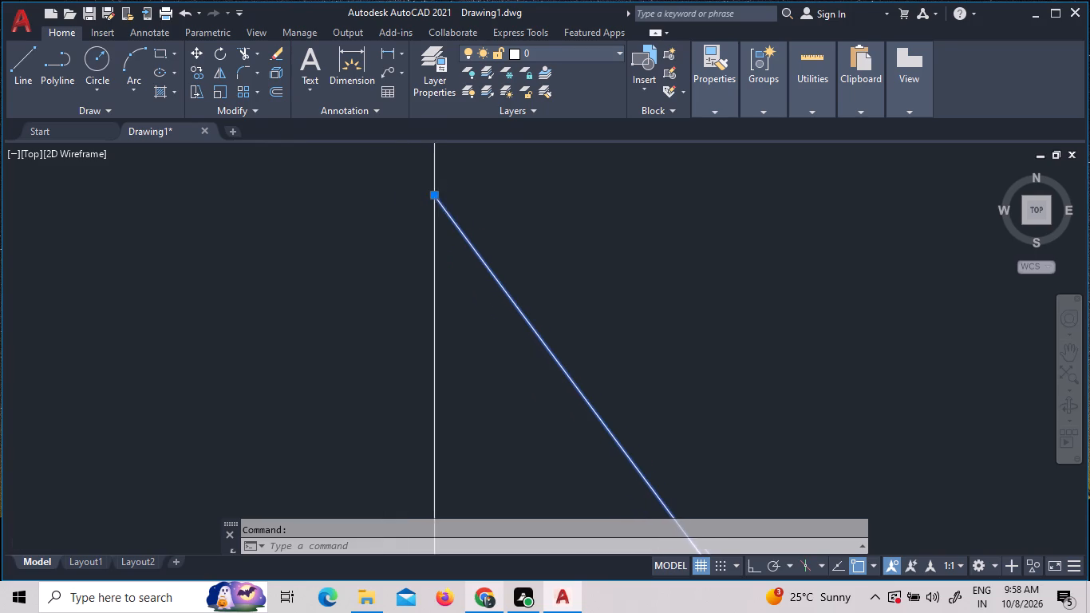
{"action": "scroll", "coordinate": [472, 207], "scroll_direction": "down", "scroll_amount": 2}
{"action": "scroll", "coordinate": [568, 229], "scroll_direction": "down", "scroll_amount": 6}
{"action": "scroll", "coordinate": [631, 215], "scroll_direction": "down", "scroll_amount": 4}
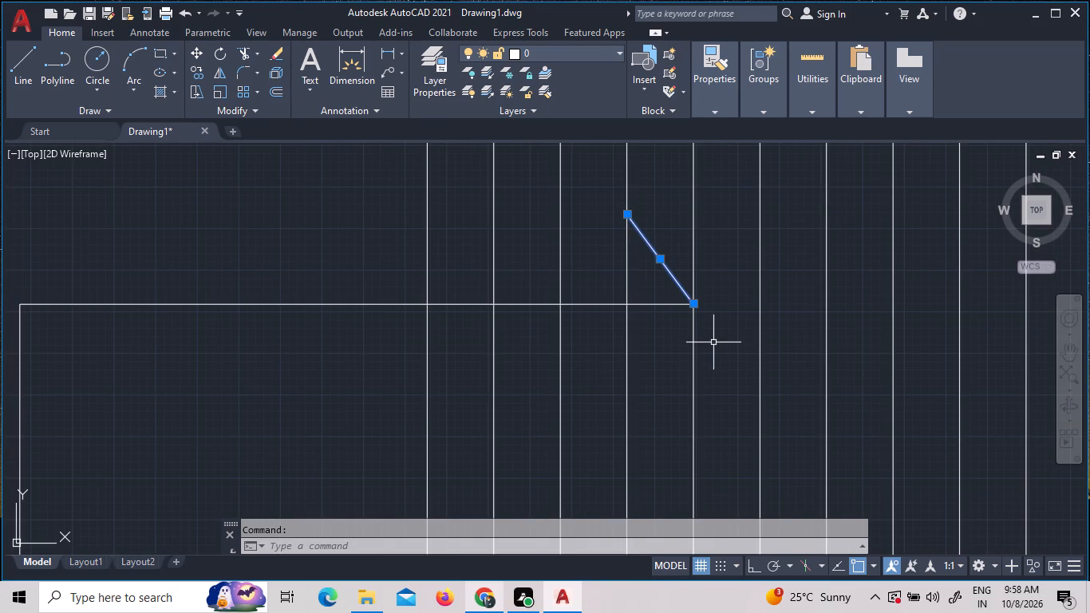
{"action": "type", "text": "MI"}
{"action": "key", "text": "Return"}
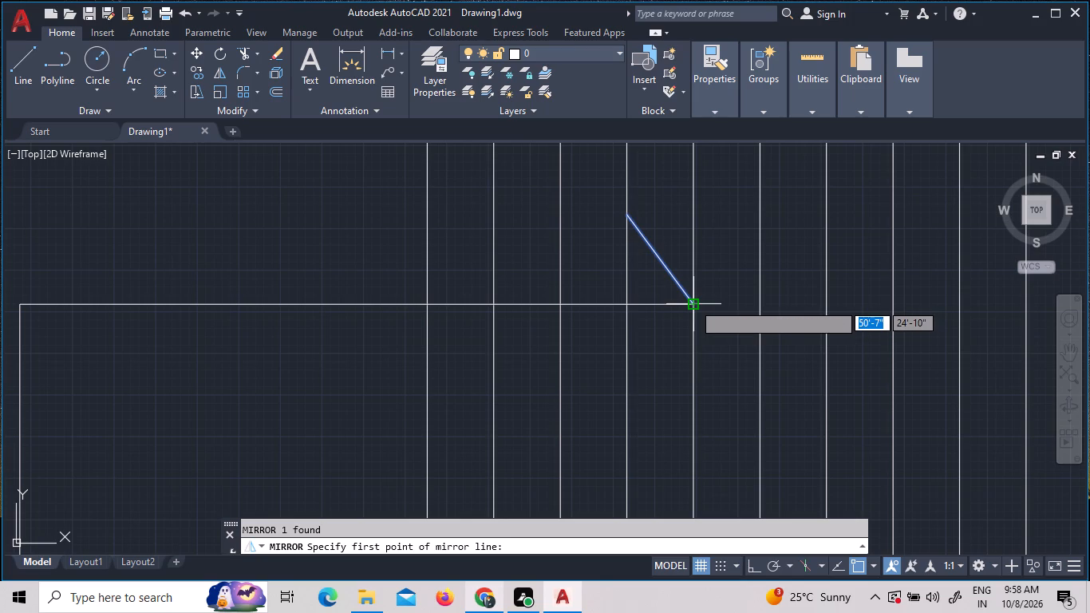
{"action": "left_click", "coordinate": [693, 303]}
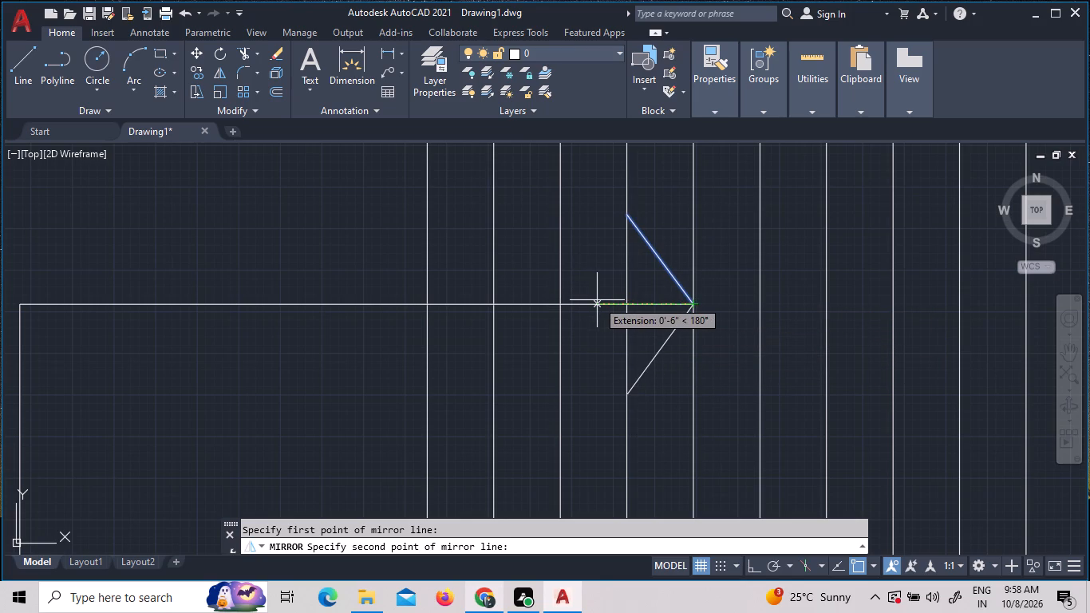
{"action": "scroll", "coordinate": [594, 302], "scroll_direction": "up", "scroll_amount": 2}
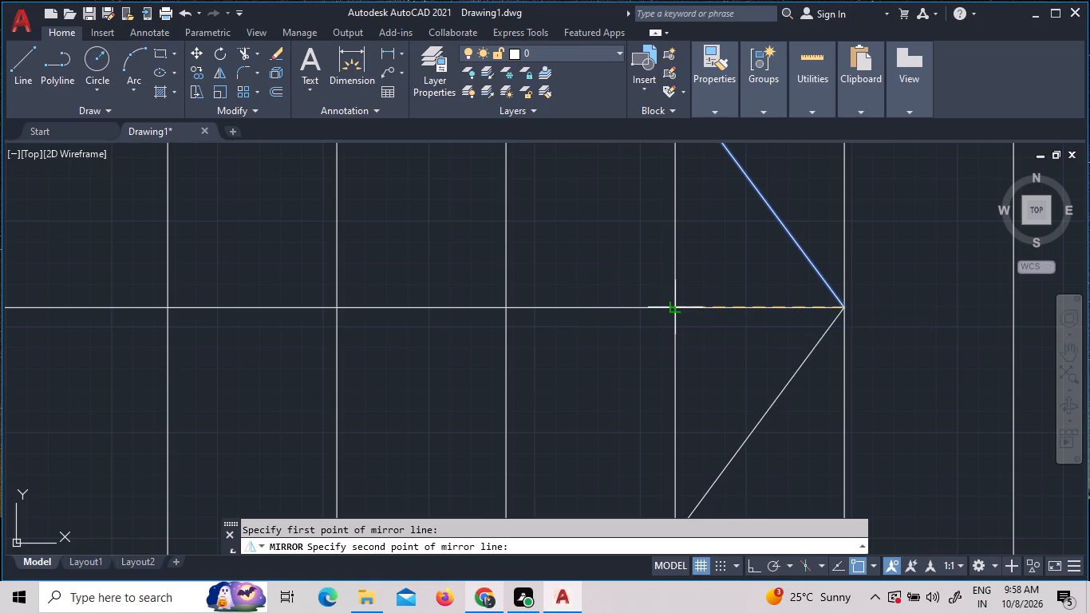
{"action": "scroll", "coordinate": [676, 307], "scroll_direction": "down", "scroll_amount": 2}
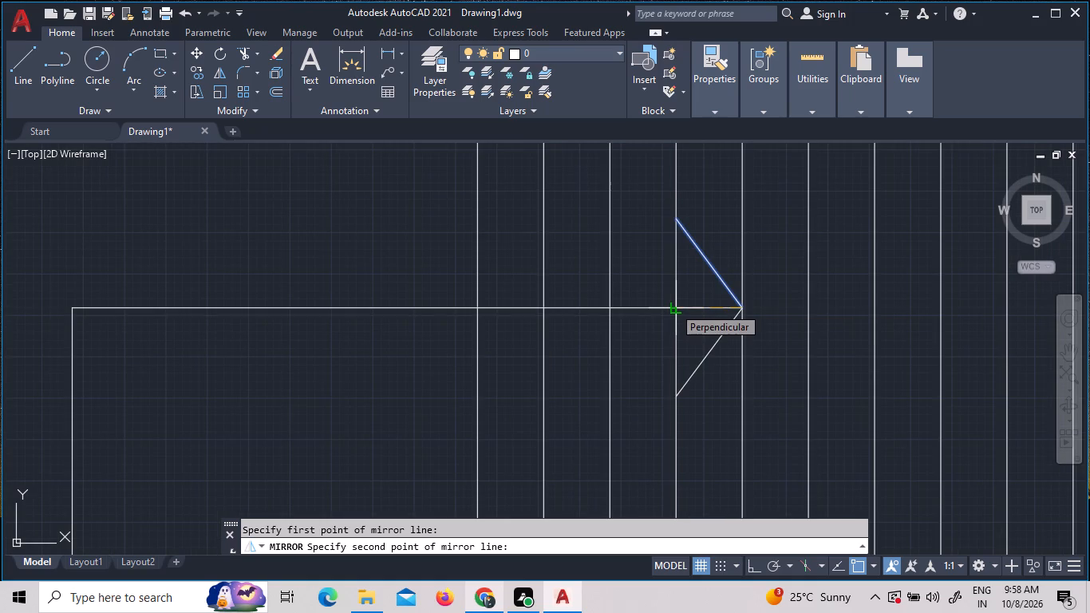
{"action": "left_click", "coordinate": [673, 306]}
{"action": "left_click_drag", "start_coordinate": [702, 361], "coordinate": [673, 306]}
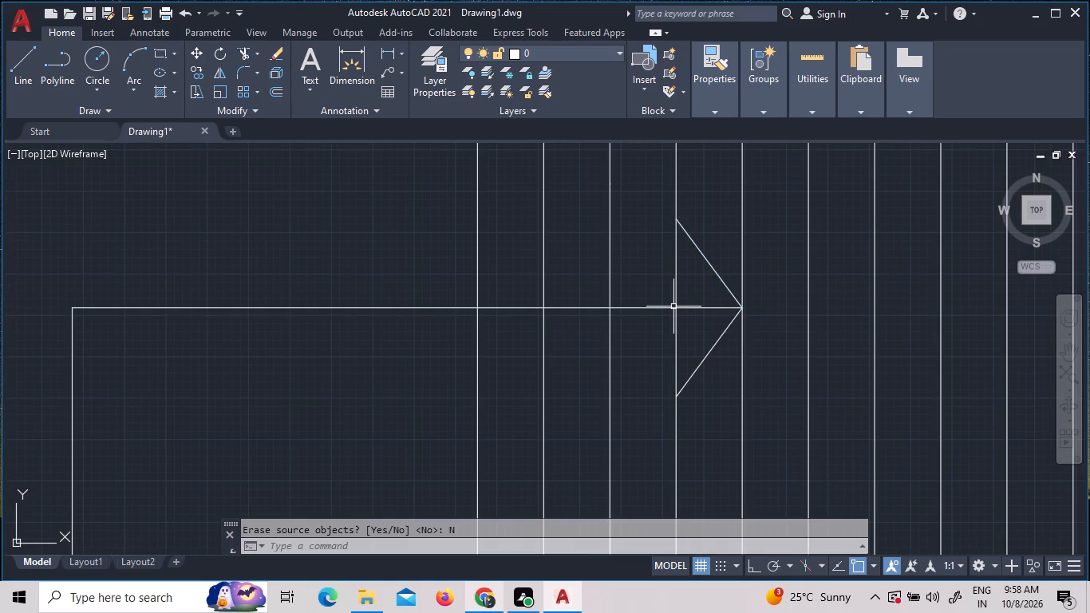
Draw a slanted arrowhead line from the lower end of the path's vertical segment to the midpoint of the tread line just above.
{"action": "scroll", "coordinate": [673, 306], "scroll_direction": "down", "scroll_amount": 3}
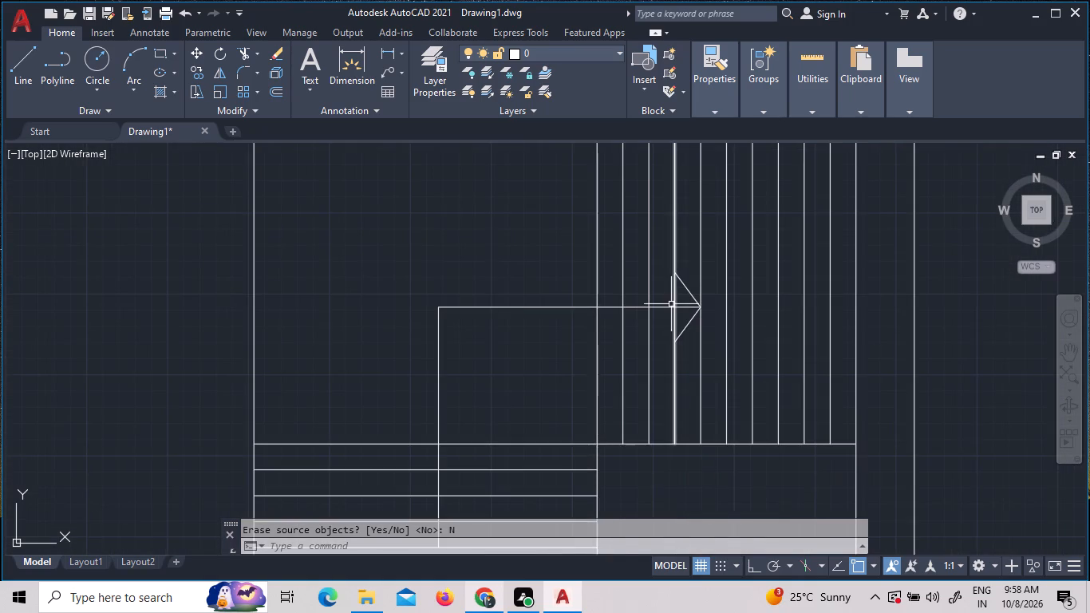
{"action": "scroll", "coordinate": [570, 426], "scroll_direction": "down", "scroll_amount": 2}
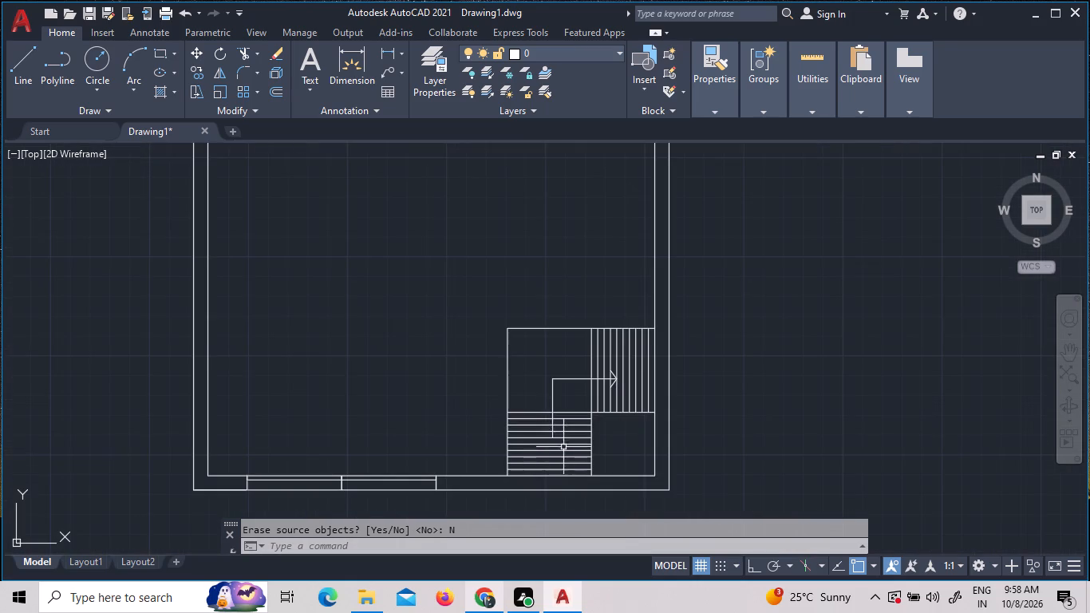
{"action": "scroll", "coordinate": [563, 431], "scroll_direction": "up", "scroll_amount": 1}
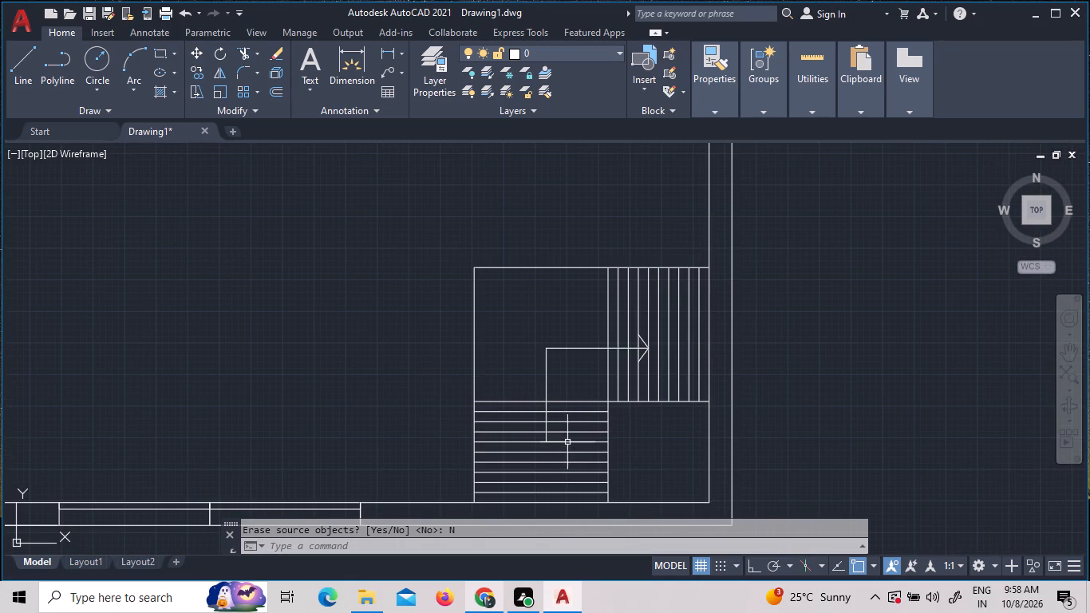
{"action": "scroll", "coordinate": [581, 473], "scroll_direction": "up", "scroll_amount": 3}
{"action": "scroll", "coordinate": [497, 431], "scroll_direction": "down", "scroll_amount": 1}
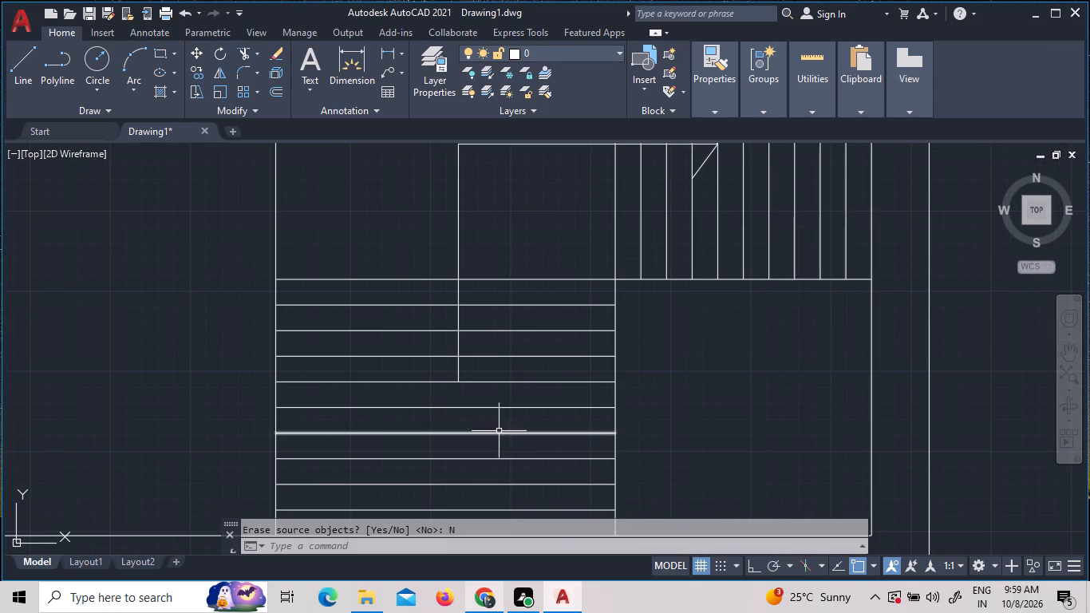
{"action": "left_click", "coordinate": [19, 81]}
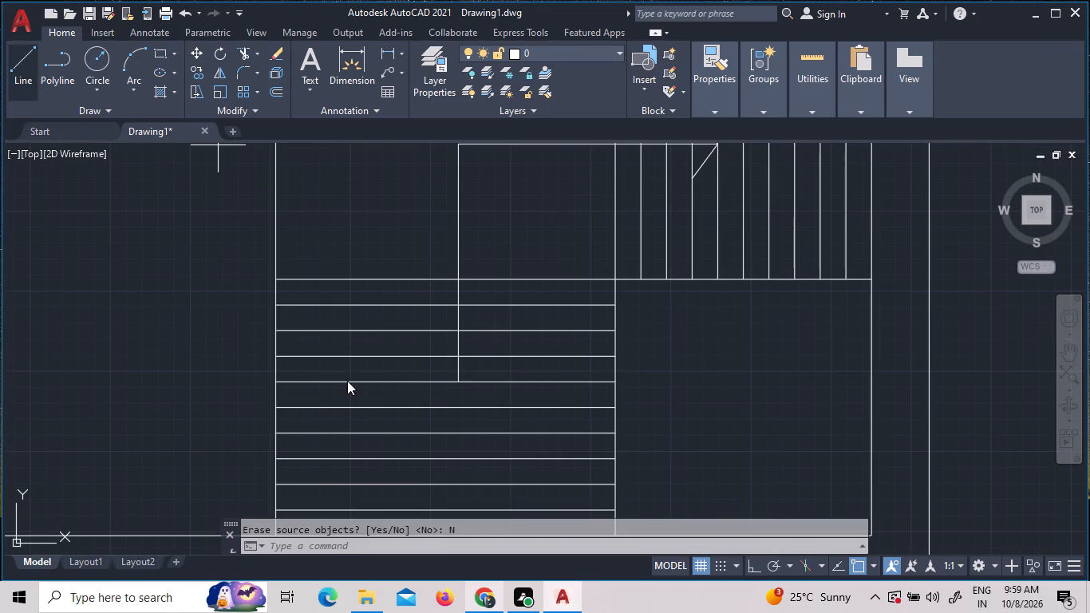
{"action": "left_click", "coordinate": [460, 382]}
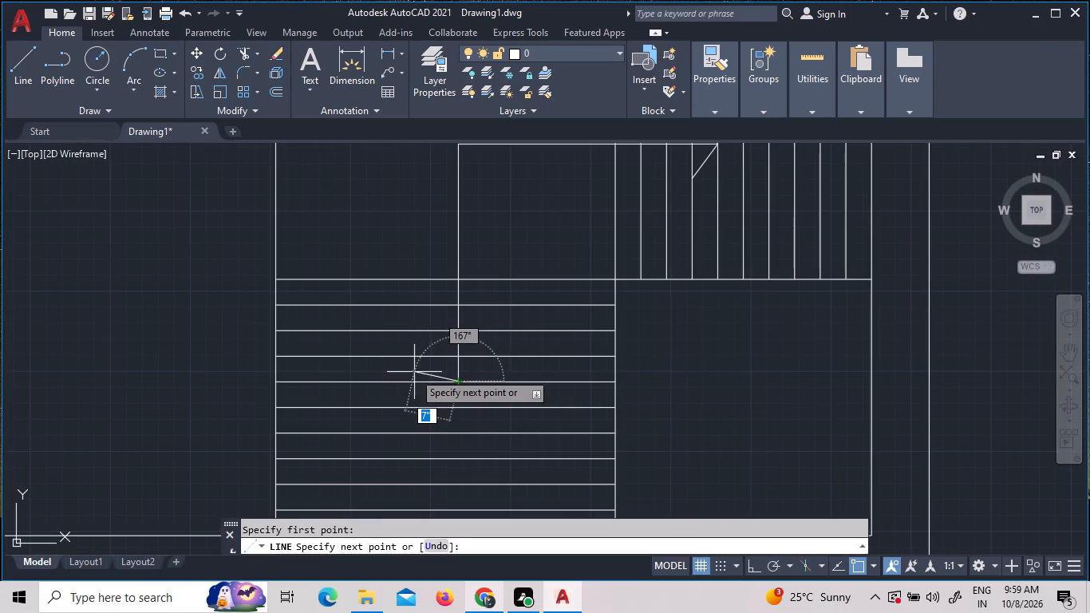
{"action": "scroll", "coordinate": [417, 367], "scroll_direction": "up", "scroll_amount": 3}
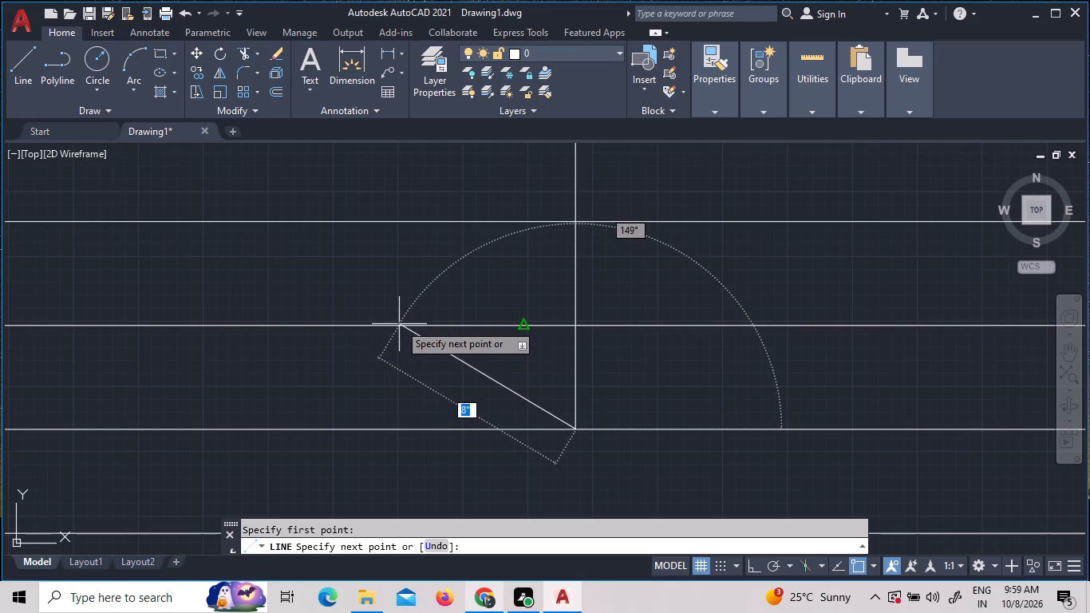
{"action": "scroll", "coordinate": [398, 324], "scroll_direction": "up", "scroll_amount": 6}
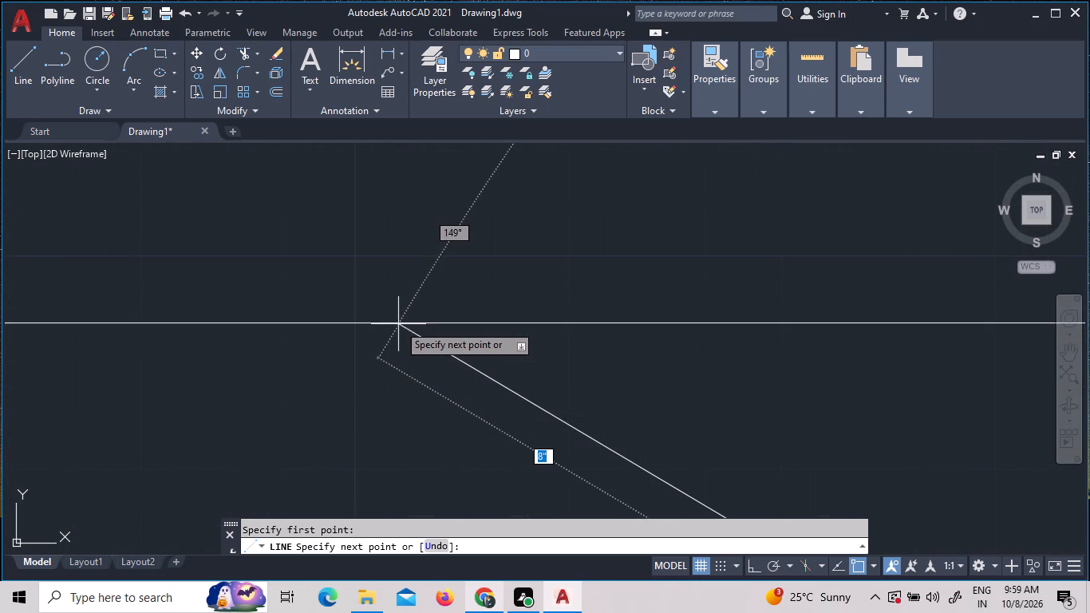
{"action": "scroll", "coordinate": [398, 324], "scroll_direction": "up", "scroll_amount": 4}
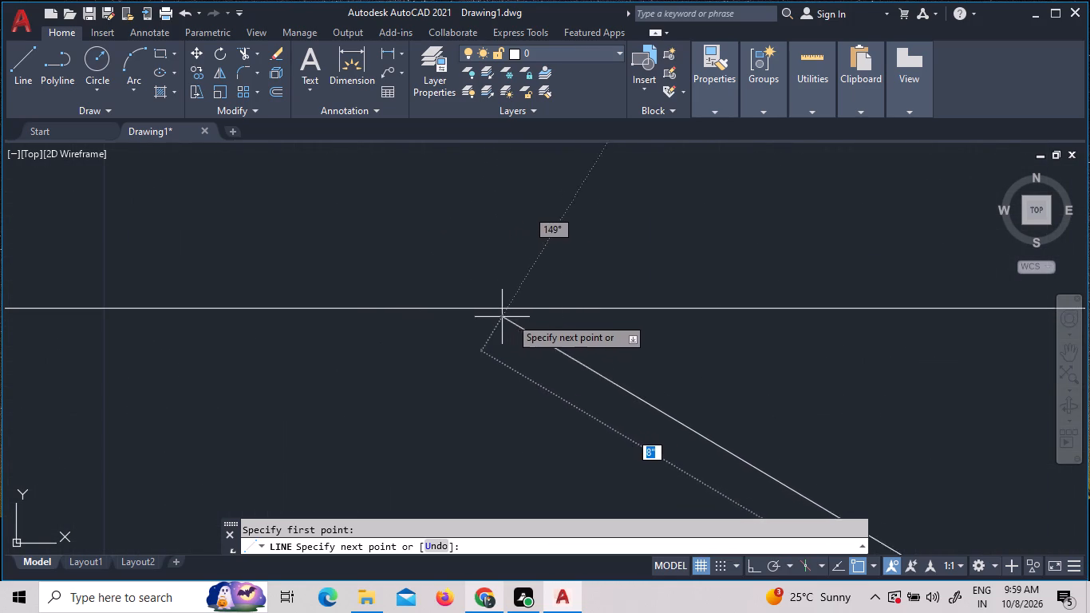
{"action": "scroll", "coordinate": [643, 309], "scroll_direction": "up", "scroll_amount": 6}
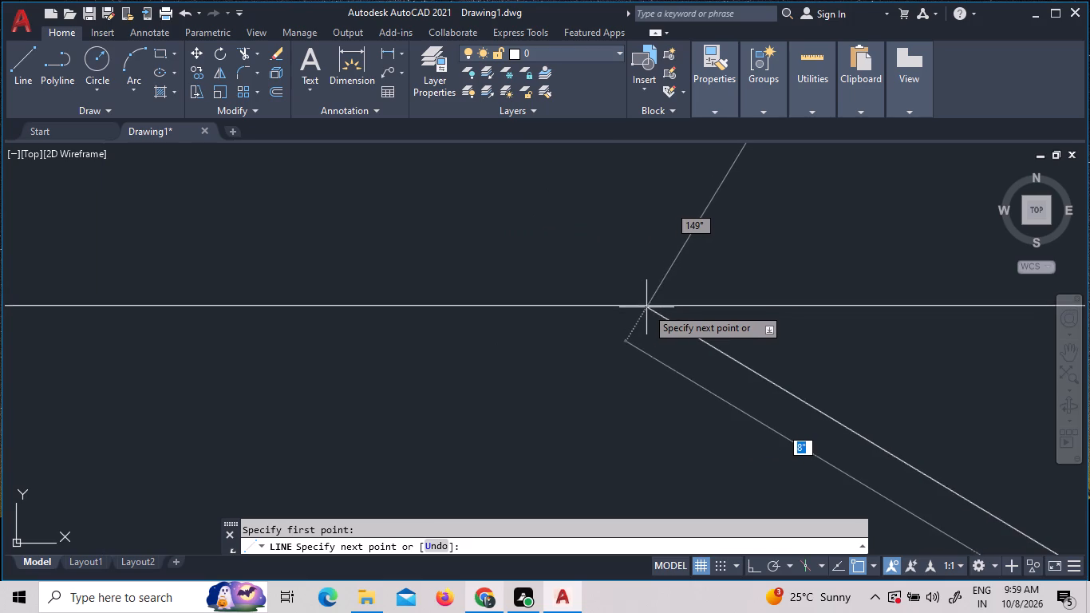
{"action": "scroll", "coordinate": [646, 306], "scroll_direction": "up", "scroll_amount": 4}
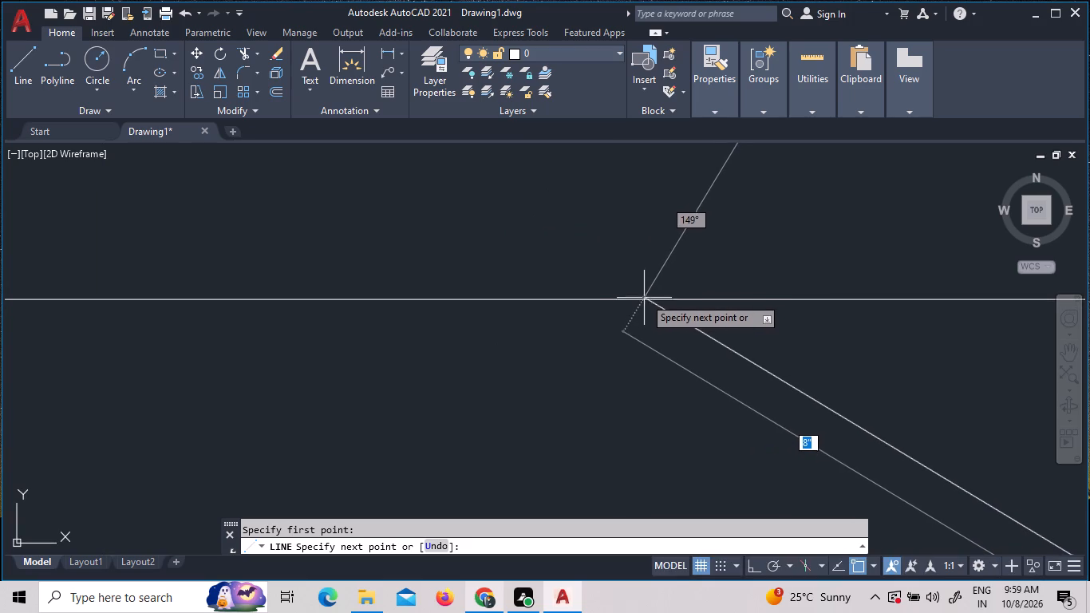
{"action": "scroll", "coordinate": [641, 299], "scroll_direction": "up", "scroll_amount": 7}
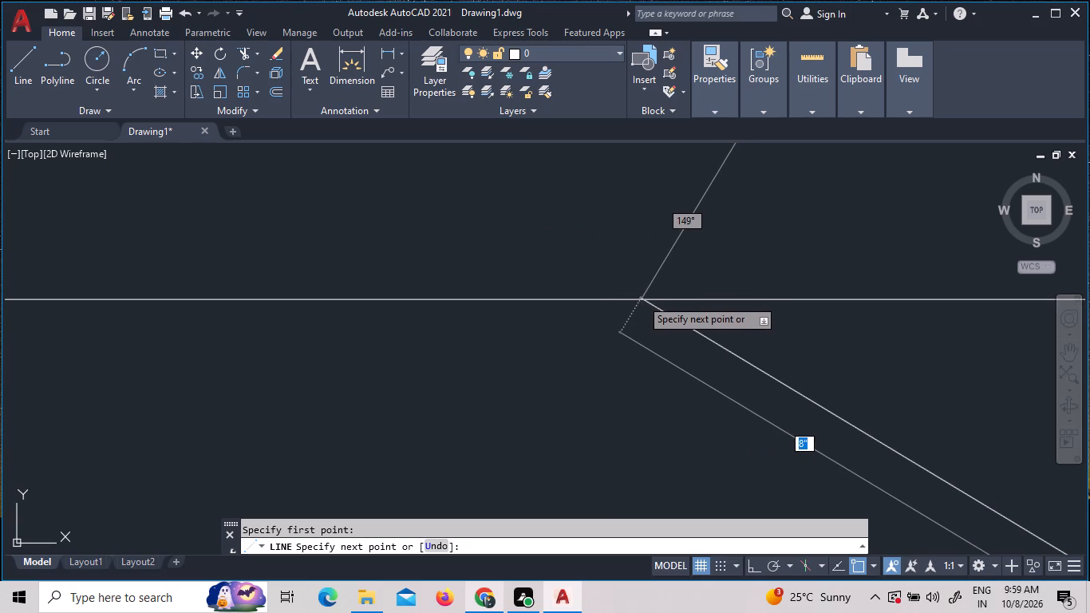
{"action": "left_click", "coordinate": [641, 299]}
{"action": "scroll", "coordinate": [659, 276], "scroll_direction": "down", "scroll_amount": 6}
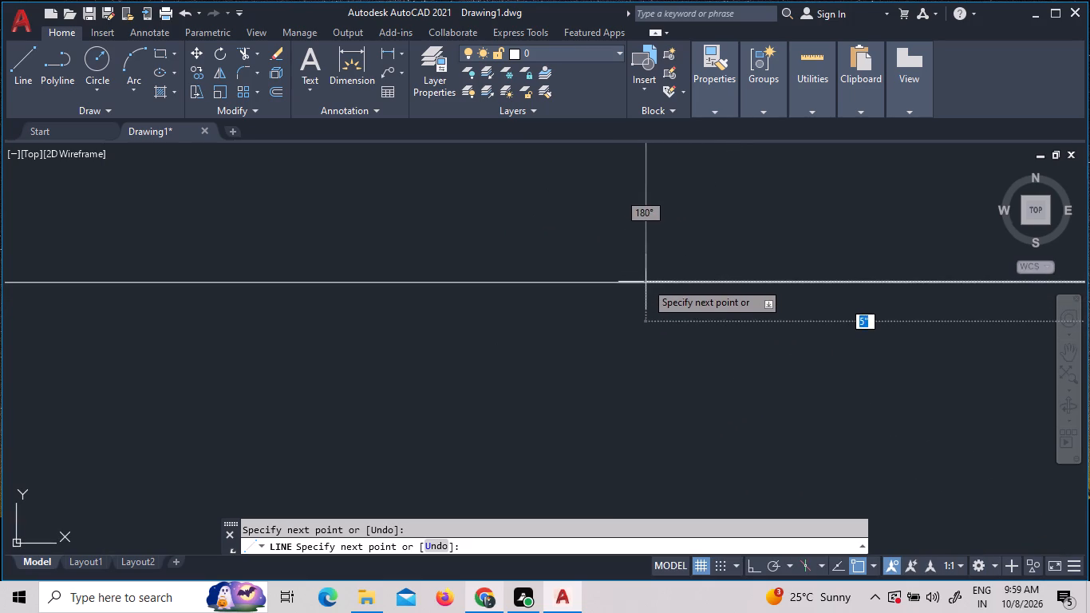
{"action": "scroll", "coordinate": [645, 283], "scroll_direction": "down", "scroll_amount": 6}
{"action": "scroll", "coordinate": [586, 311], "scroll_direction": "down", "scroll_amount": 5}
{"action": "scroll", "coordinate": [564, 374], "scroll_direction": "down", "scroll_amount": 4}
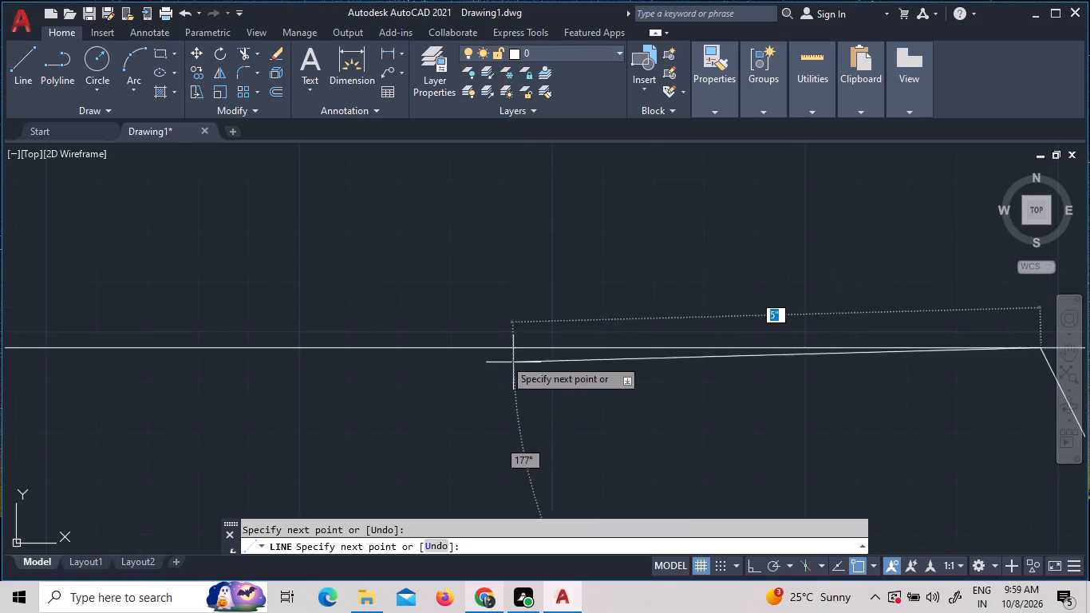
{"action": "scroll", "coordinate": [493, 353], "scroll_direction": "down", "scroll_amount": 3}
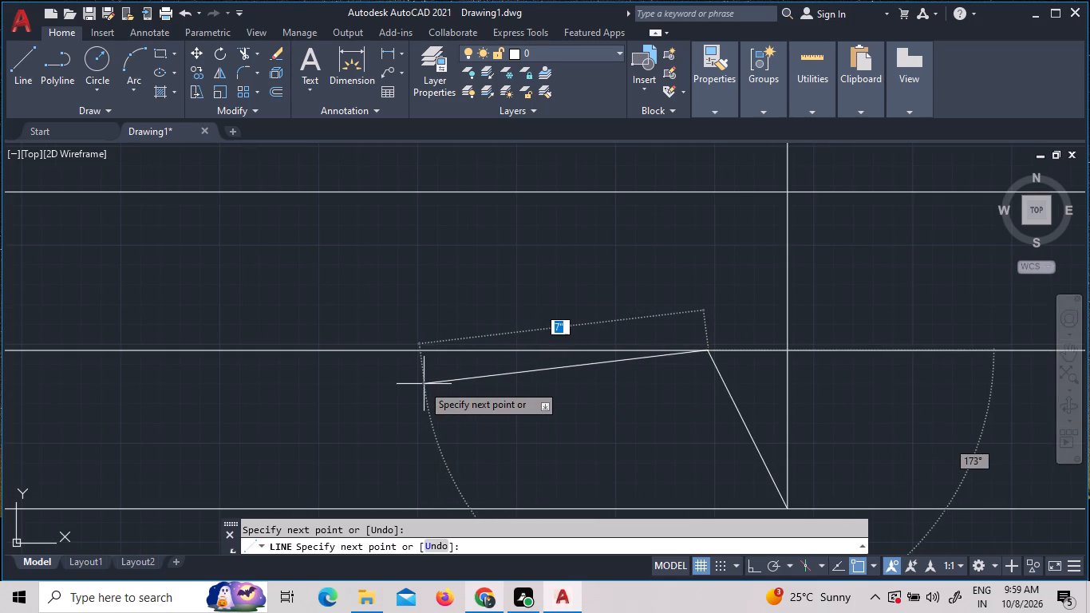
{"action": "key", "text": "Escape"}
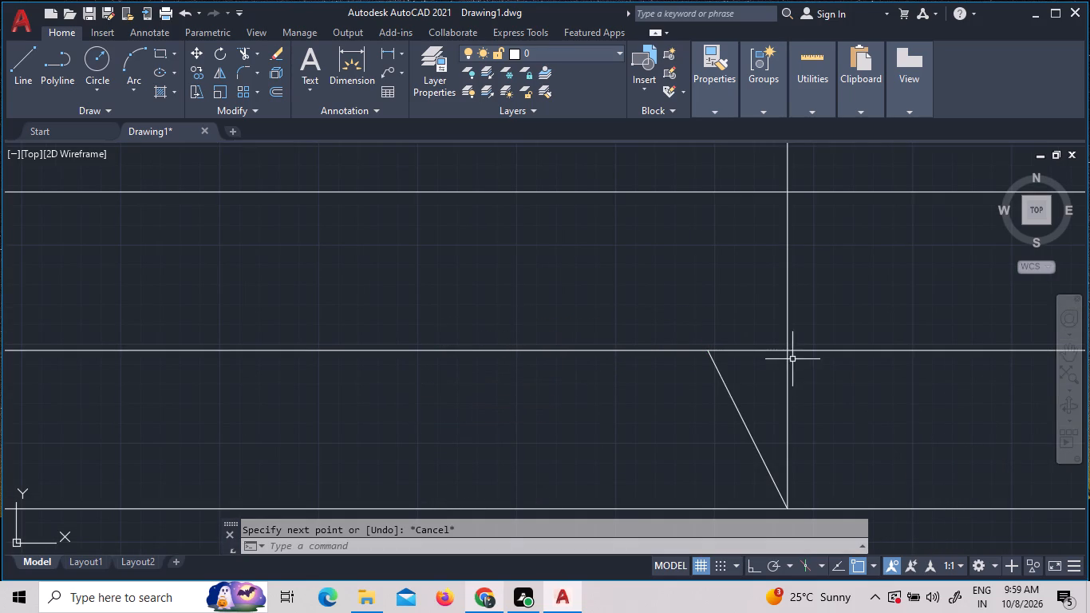
Mirror the new slanted arrowhead line about the path's vertical segment, keeping the original.
{"action": "left_click", "coordinate": [722, 374]}
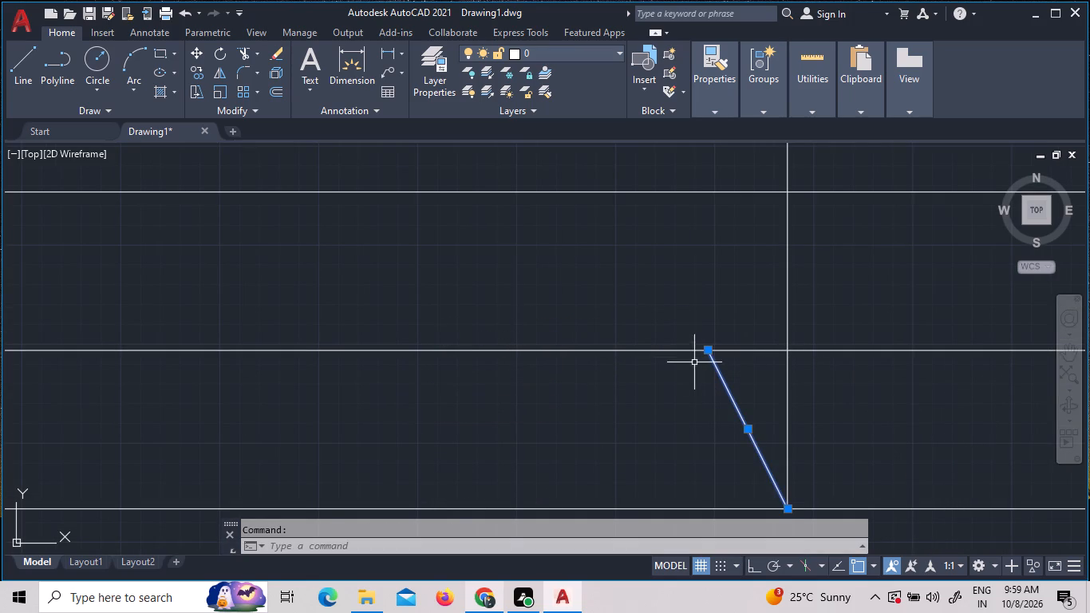
{"action": "type", "text": "MI"}
{"action": "key", "text": "Return"}
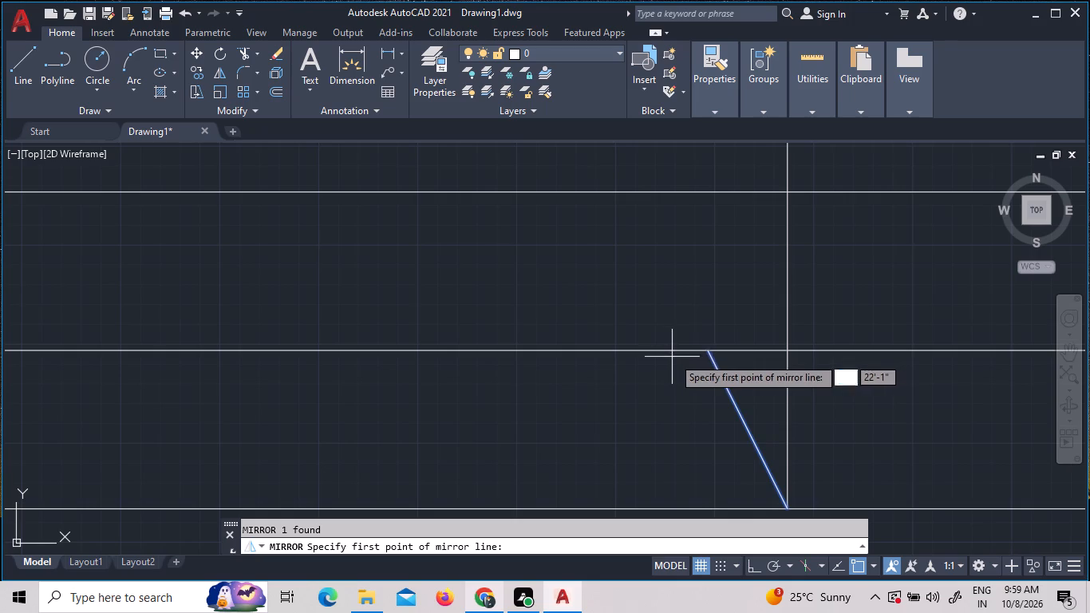
{"action": "left_click", "coordinate": [787, 509]}
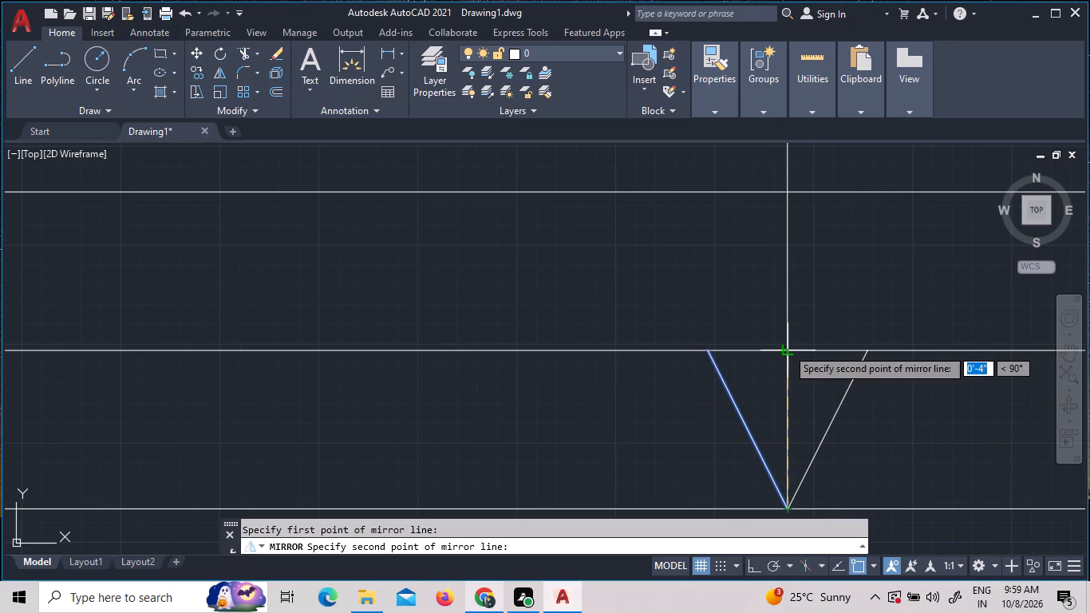
{"action": "left_click", "coordinate": [787, 348]}
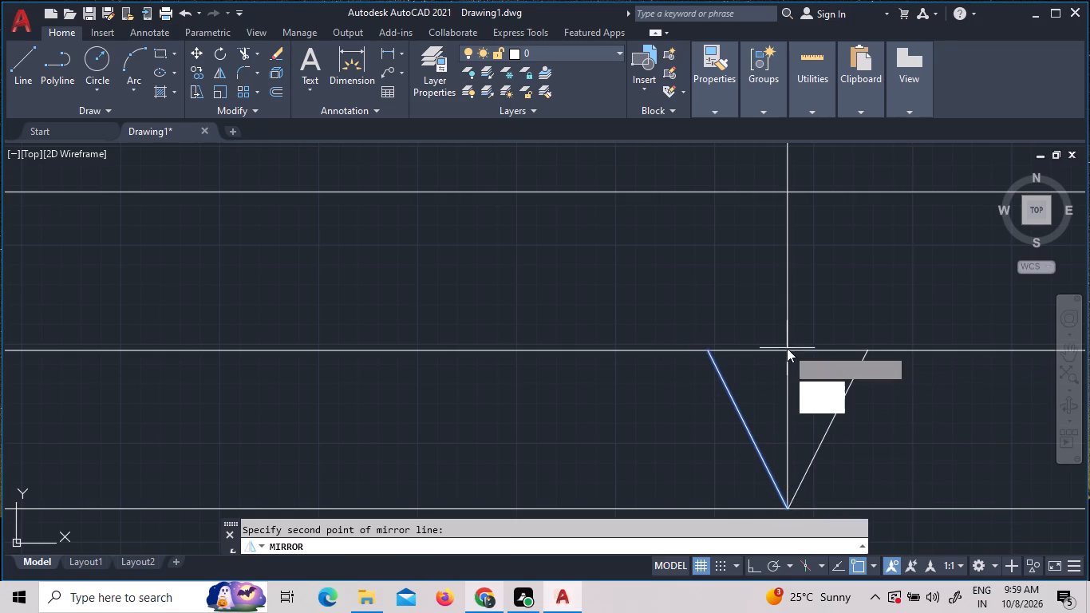
{"action": "left_click_drag", "start_coordinate": [821, 397], "coordinate": [787, 348]}
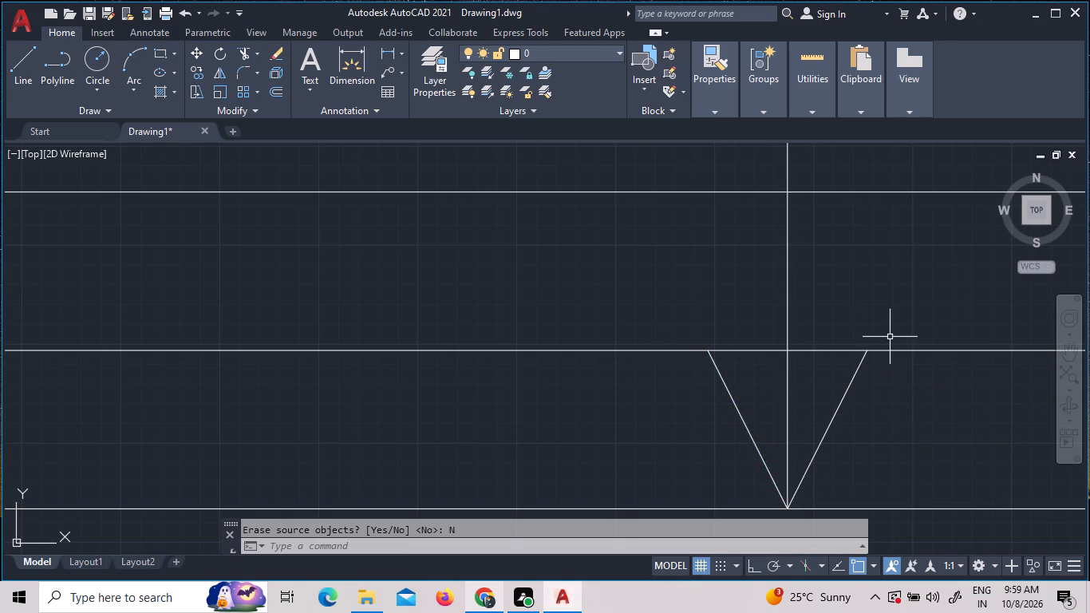
Examine the staircase with its direction arrows and the rooms in the upper part of the plan.
{"action": "scroll", "coordinate": [867, 338], "scroll_direction": "down", "scroll_amount": 8}
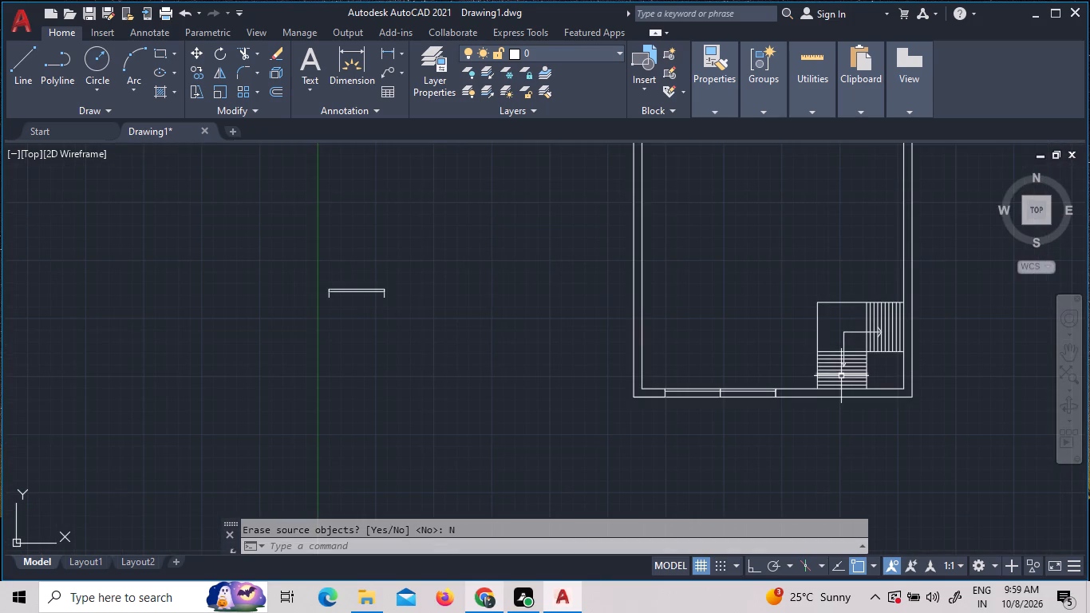
{"action": "scroll", "coordinate": [872, 338], "scroll_direction": "up", "scroll_amount": 3}
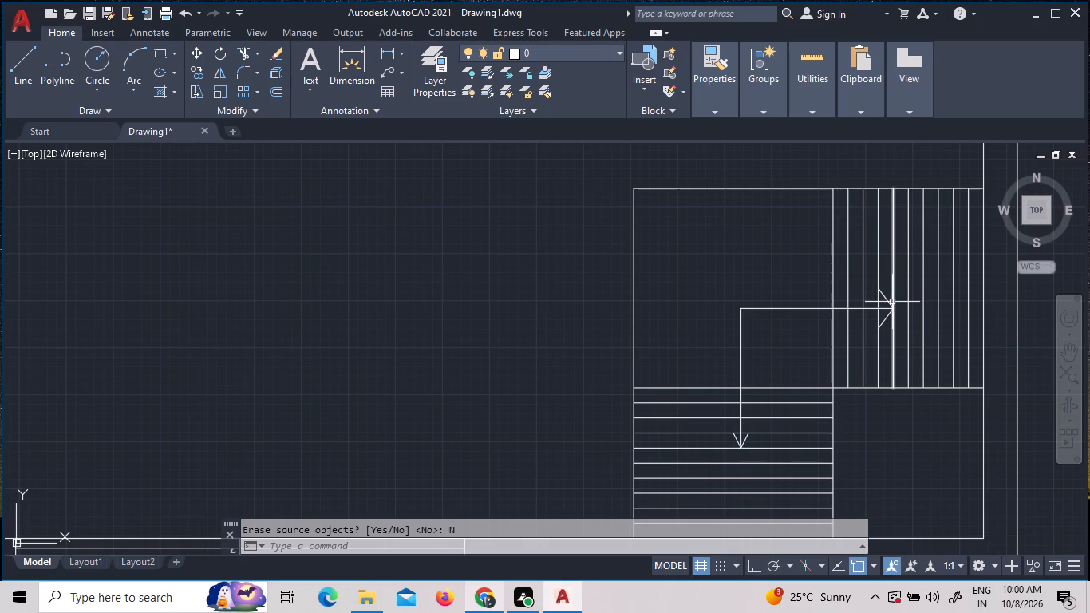
{"action": "scroll", "coordinate": [873, 287], "scroll_direction": "down", "scroll_amount": 2}
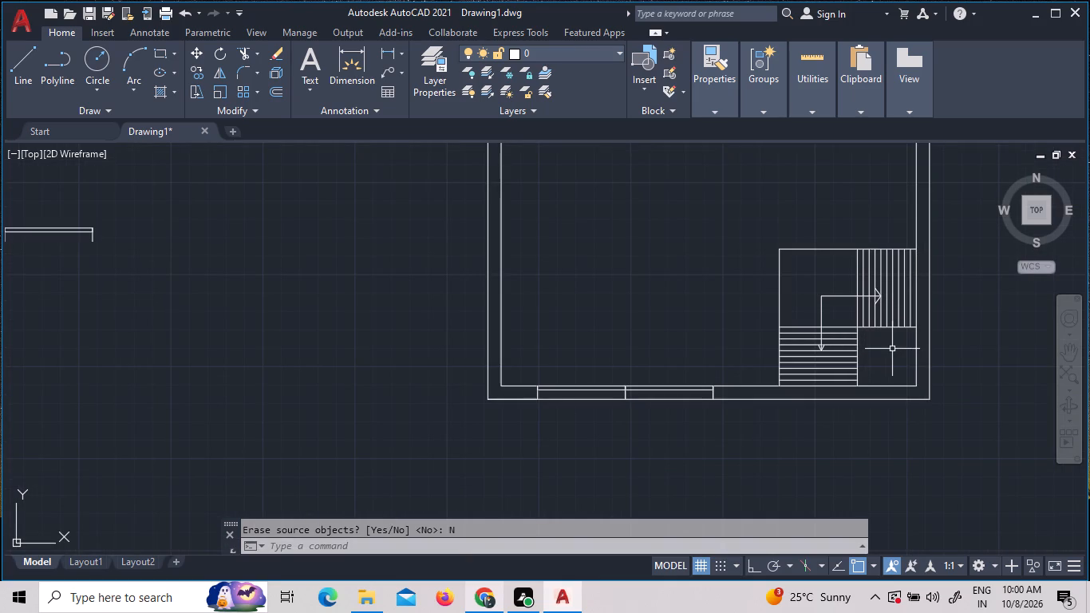
{"action": "scroll", "coordinate": [788, 342], "scroll_direction": "down", "scroll_amount": 1}
{"action": "scroll", "coordinate": [705, 346], "scroll_direction": "down", "scroll_amount": 4}
{"action": "scroll", "coordinate": [726, 240], "scroll_direction": "up", "scroll_amount": 2}
{"action": "scroll", "coordinate": [695, 301], "scroll_direction": "up", "scroll_amount": 1}
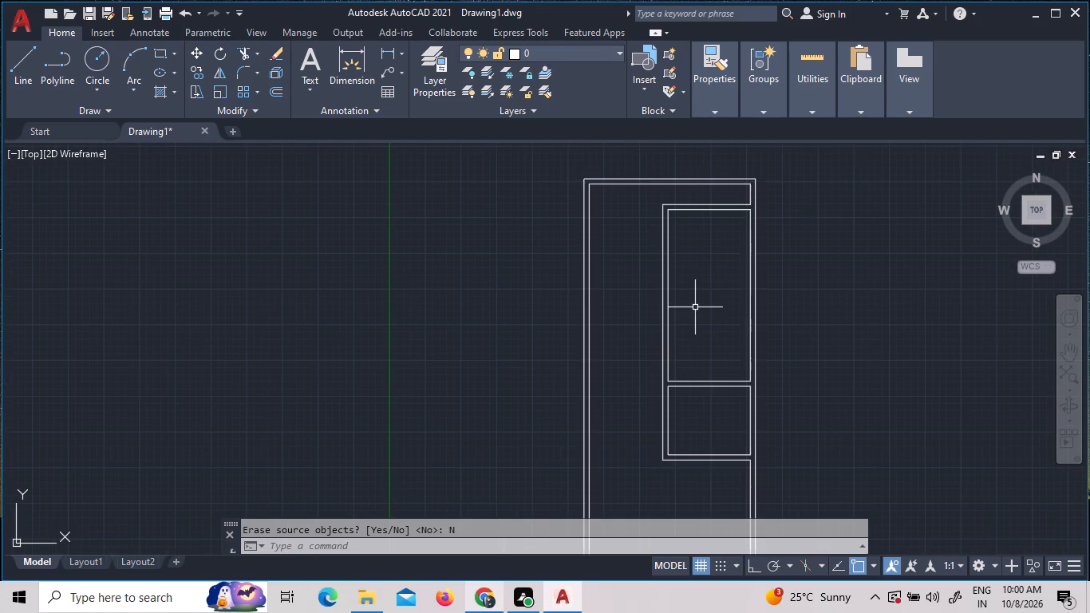
{"action": "scroll", "coordinate": [701, 350], "scroll_direction": "up", "scroll_amount": 1}
{"action": "scroll", "coordinate": [702, 350], "scroll_direction": "down", "scroll_amount": 1}
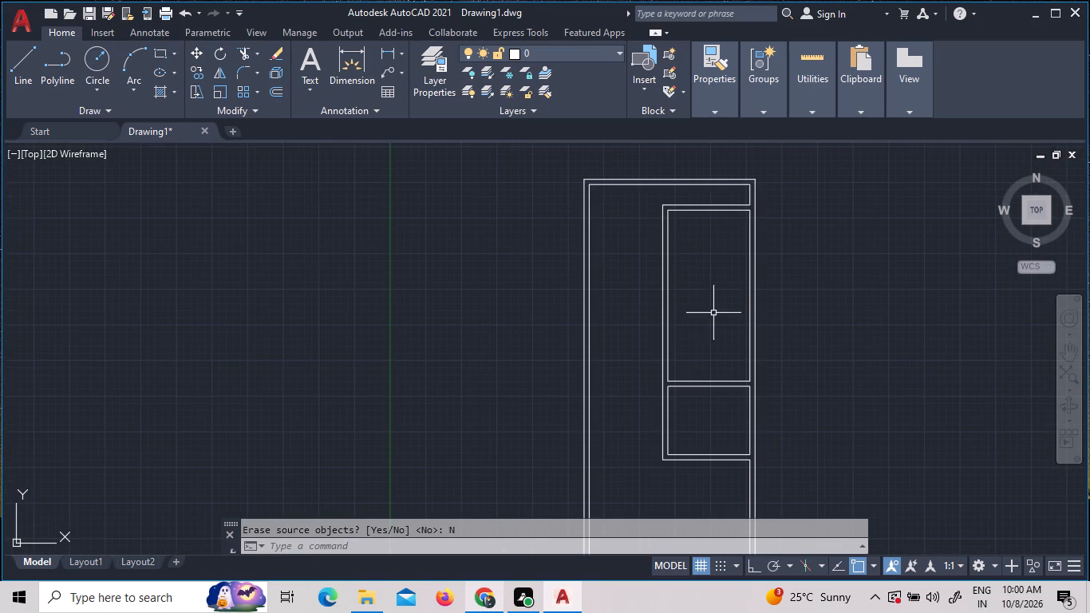
{"action": "scroll", "coordinate": [748, 196], "scroll_direction": "up", "scroll_amount": 1}
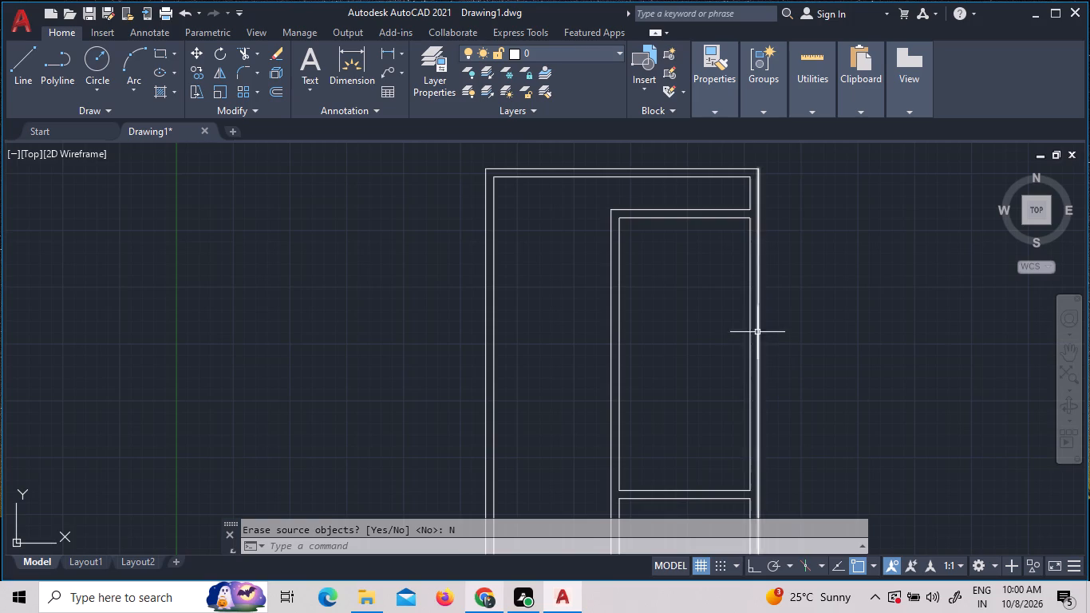
{"action": "scroll", "coordinate": [766, 328], "scroll_direction": "up", "scroll_amount": 2}
{"action": "scroll", "coordinate": [767, 327], "scroll_direction": "down", "scroll_amount": 3}
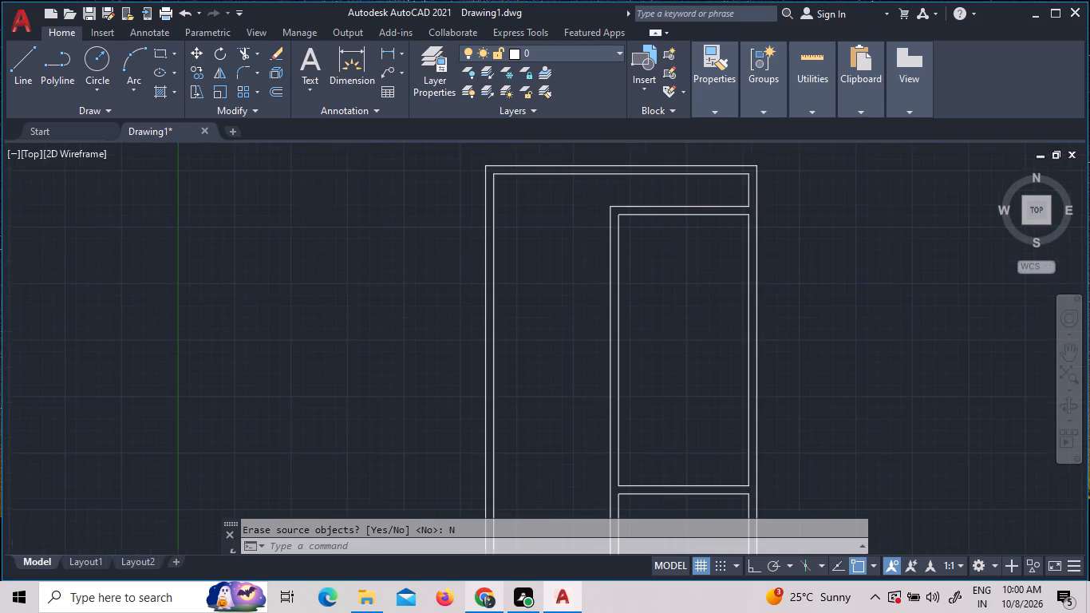
{"action": "scroll", "coordinate": [766, 319], "scroll_direction": "up", "scroll_amount": 1}
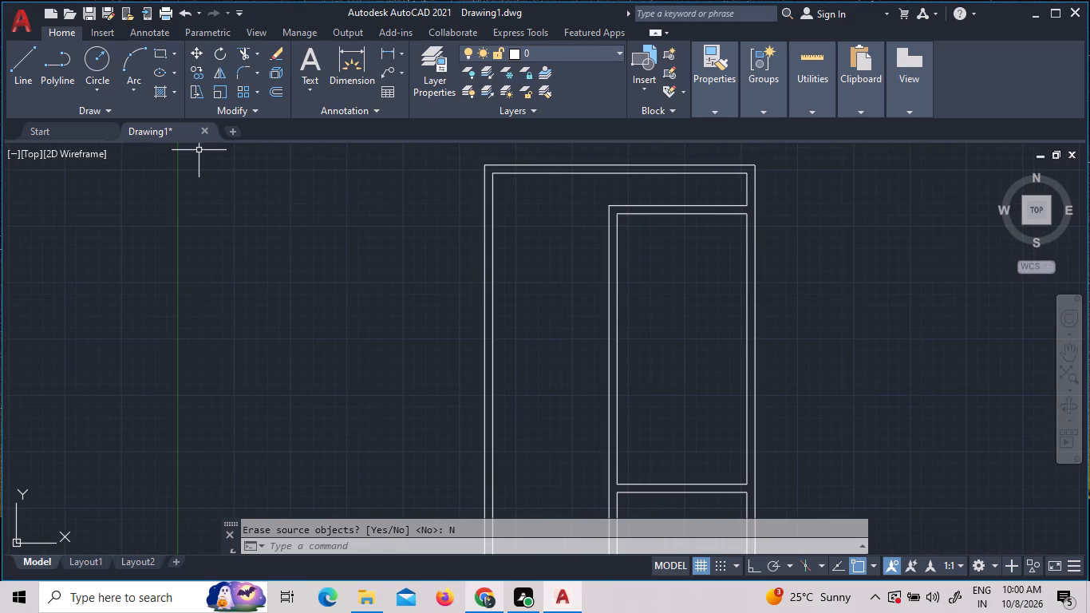
Insert the Window - Imperial block from the architectural tool palette into the empty area left of the plan.
{"action": "key", "text": "t"}
{"action": "key", "text": "p"}
{"action": "key", "text": "Return"}
{"action": "left_click_drag", "start_coordinate": [689, 156], "coordinate": [333, 309]}
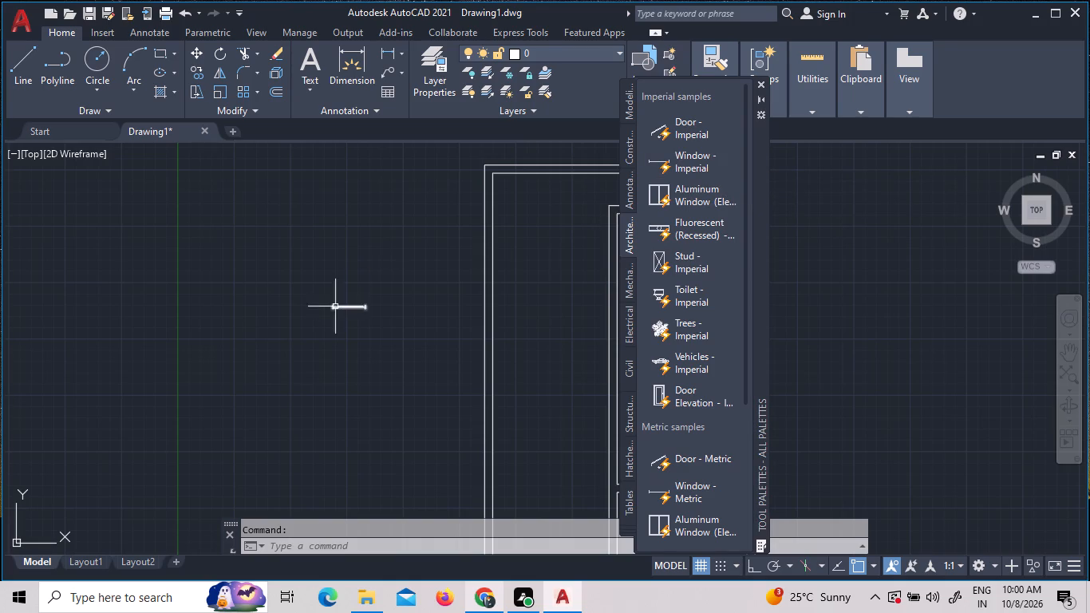
{"action": "left_click", "coordinate": [763, 82]}
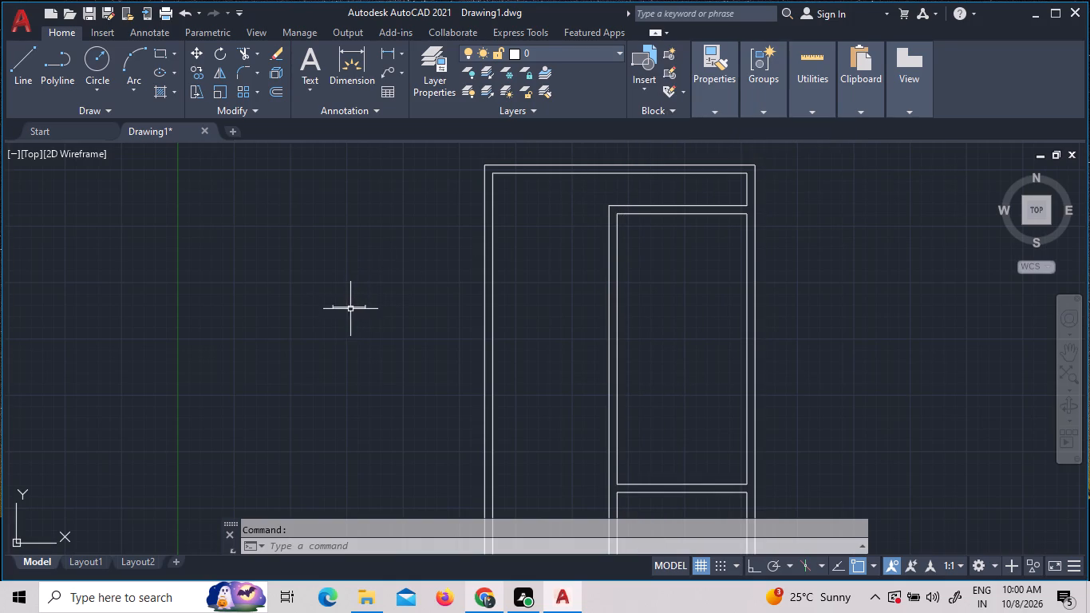
Stretch the window block left of the plan horizontally to a width of 4', with Ortho on.
{"action": "scroll", "coordinate": [352, 308], "scroll_direction": "up", "scroll_amount": 3}
{"action": "left_click_drag", "start_coordinate": [414, 316], "coordinate": [405, 318]}
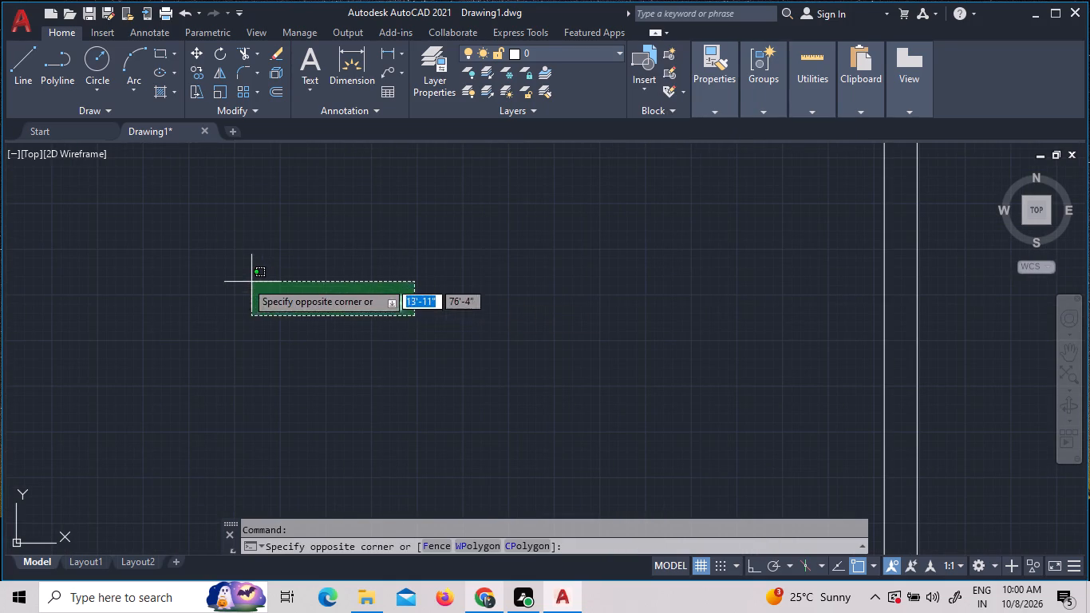
{"action": "left_click", "coordinate": [235, 279]}
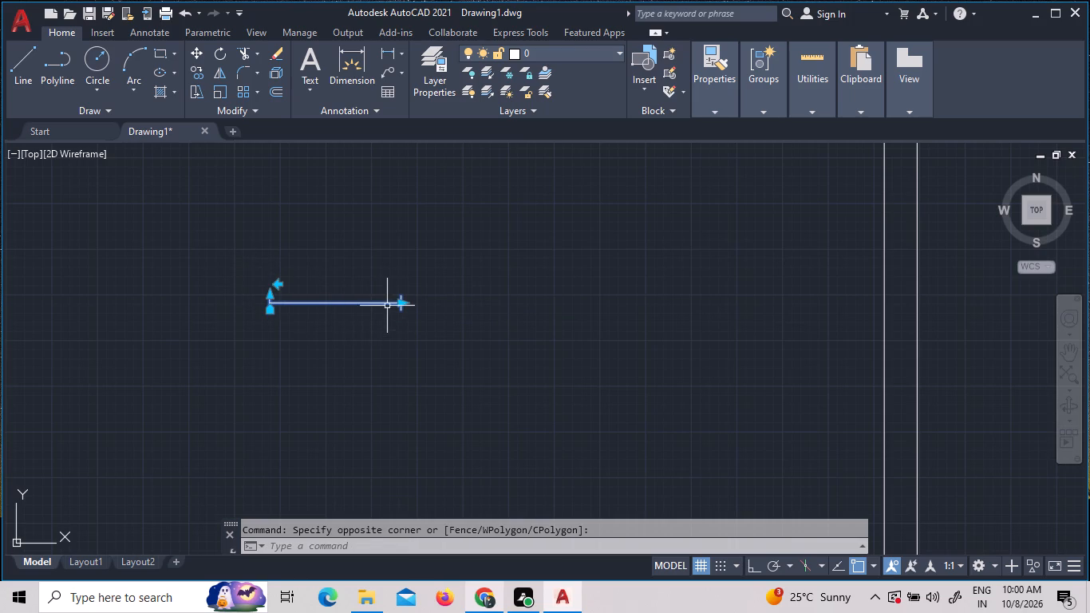
{"action": "left_click", "coordinate": [400, 303]}
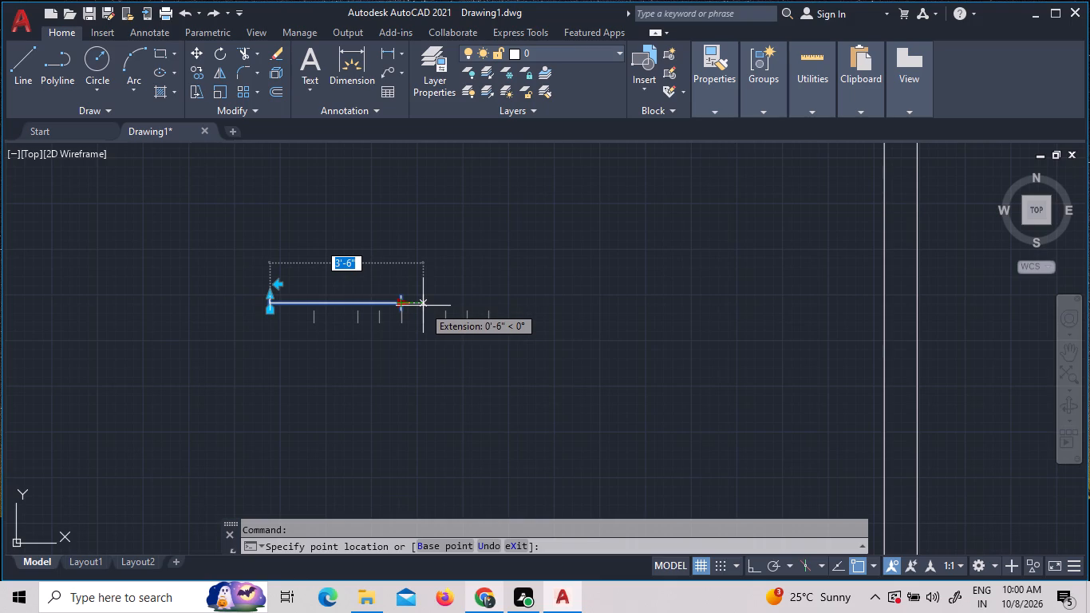
{"action": "scroll", "coordinate": [417, 305], "scroll_direction": "up", "scroll_amount": 3}
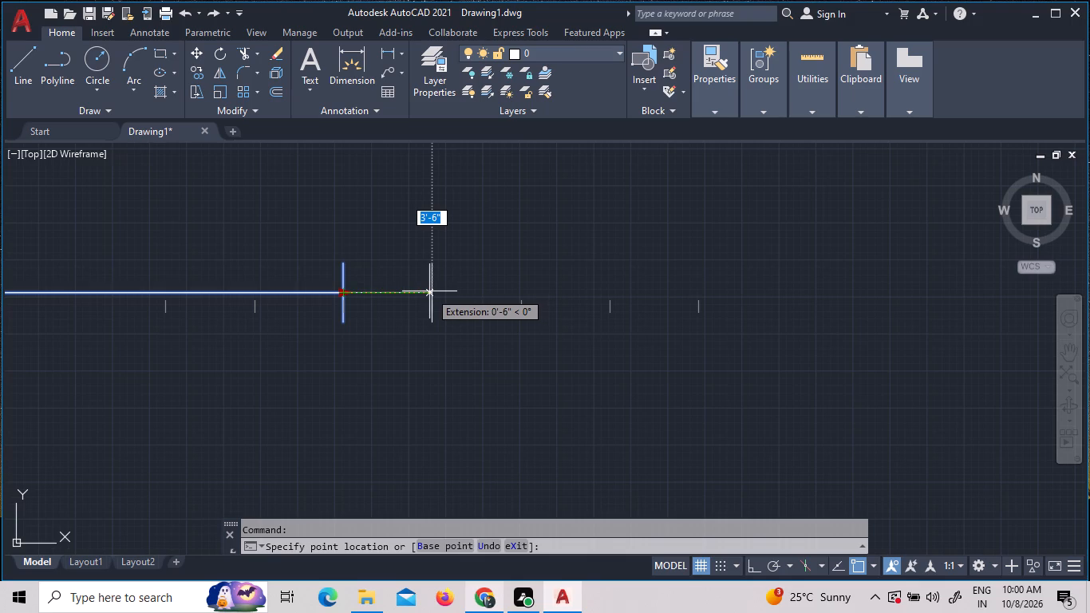
{"action": "key", "text": "F8"}
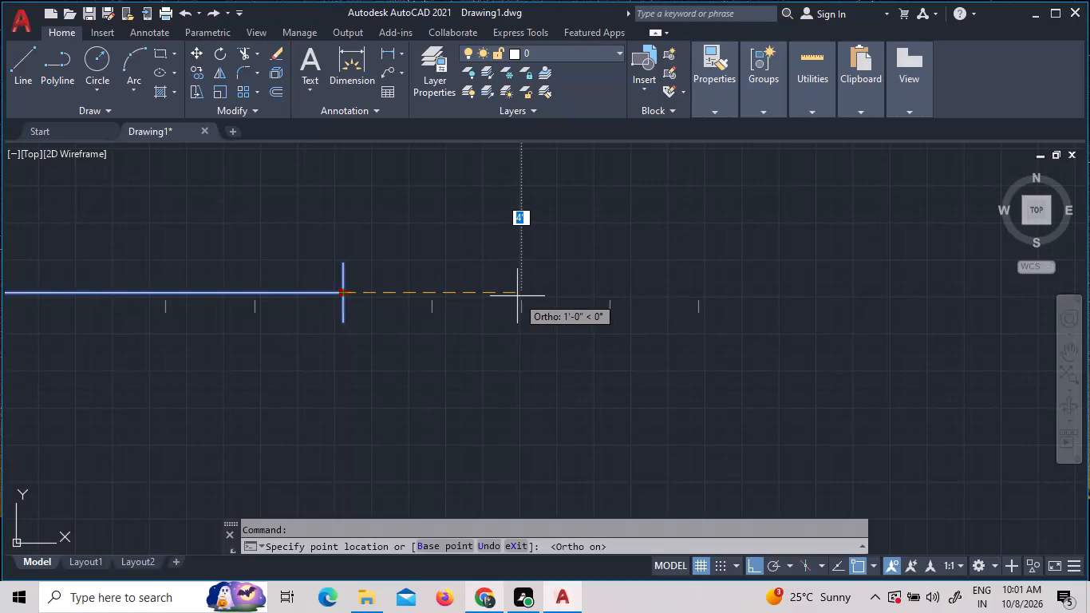
{"action": "scroll", "coordinate": [517, 296], "scroll_direction": "up", "scroll_amount": 3}
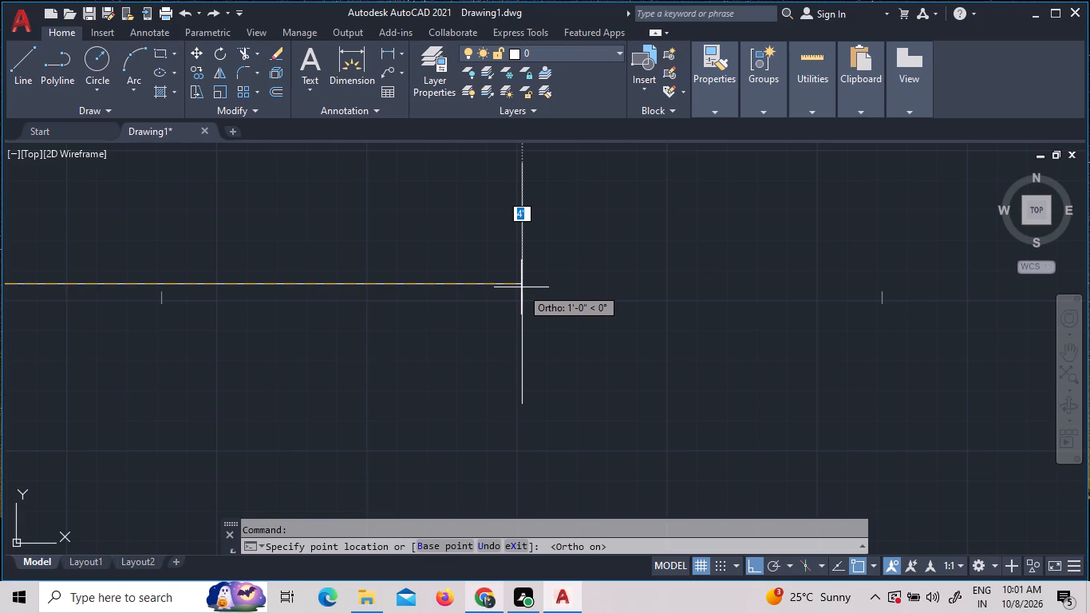
{"action": "left_click", "coordinate": [521, 287]}
{"action": "scroll", "coordinate": [547, 310], "scroll_direction": "down", "scroll_amount": 2}
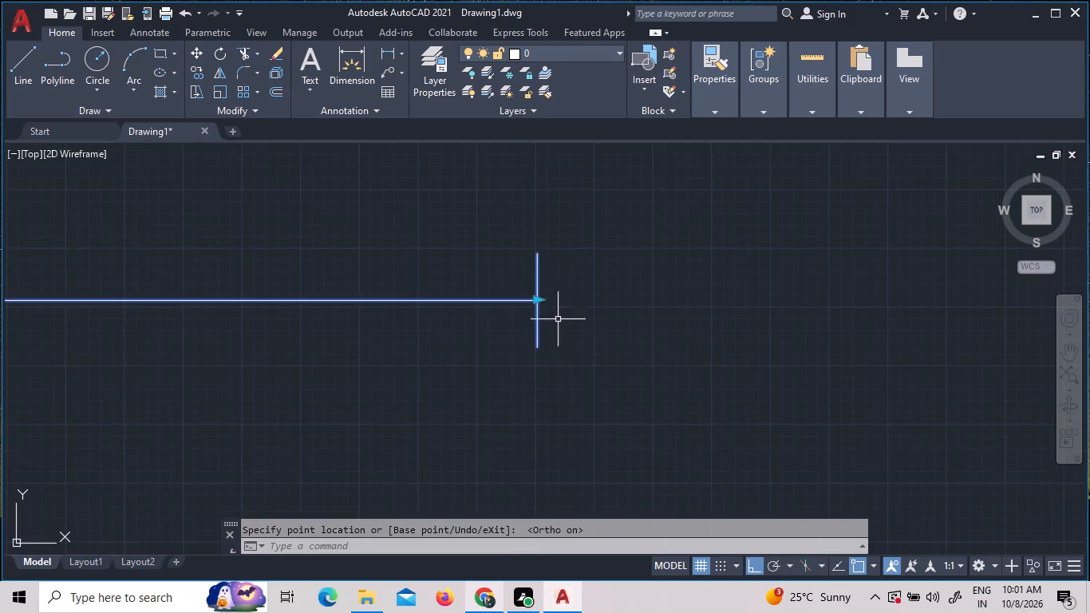
{"action": "scroll", "coordinate": [573, 324], "scroll_direction": "down", "scroll_amount": 3}
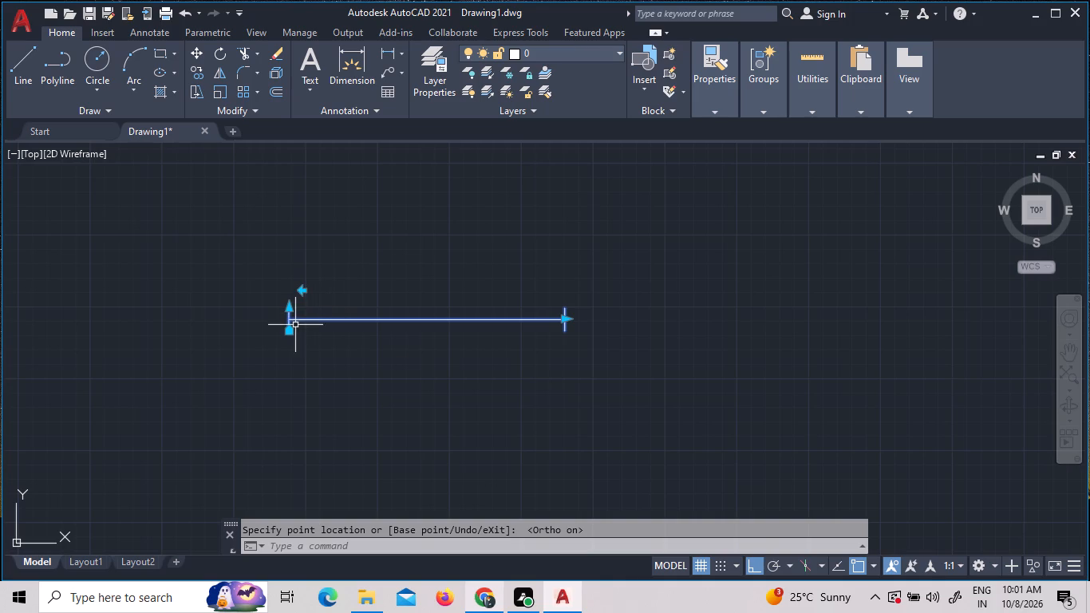
{"action": "scroll", "coordinate": [342, 338], "scroll_direction": "down", "scroll_amount": 1}
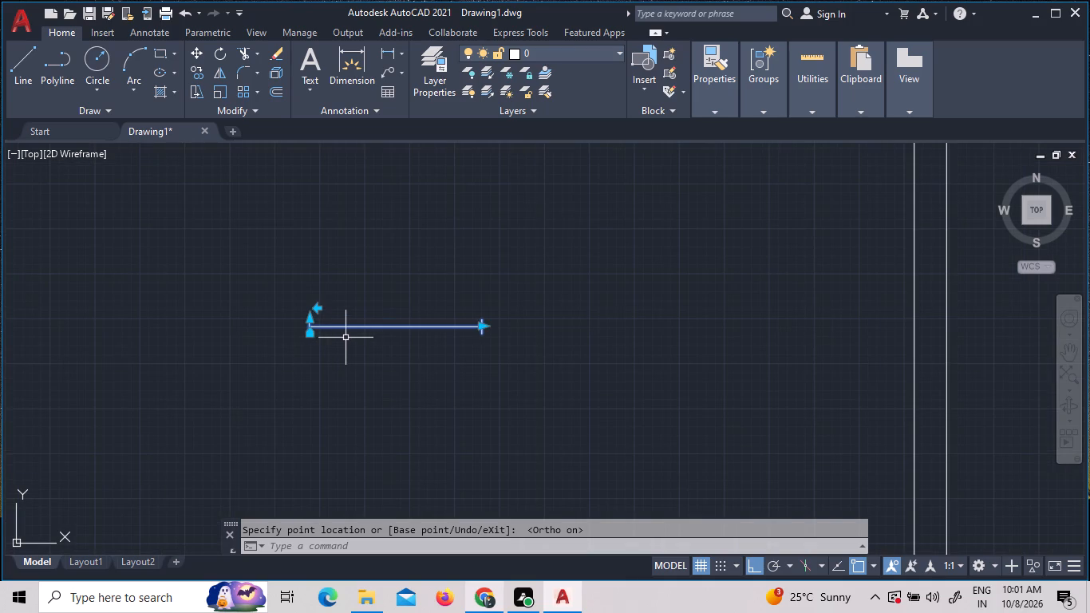
Flip the window block horizontally so it extends to the opposite side of its insertion point.
{"action": "left_click", "coordinate": [318, 307]}
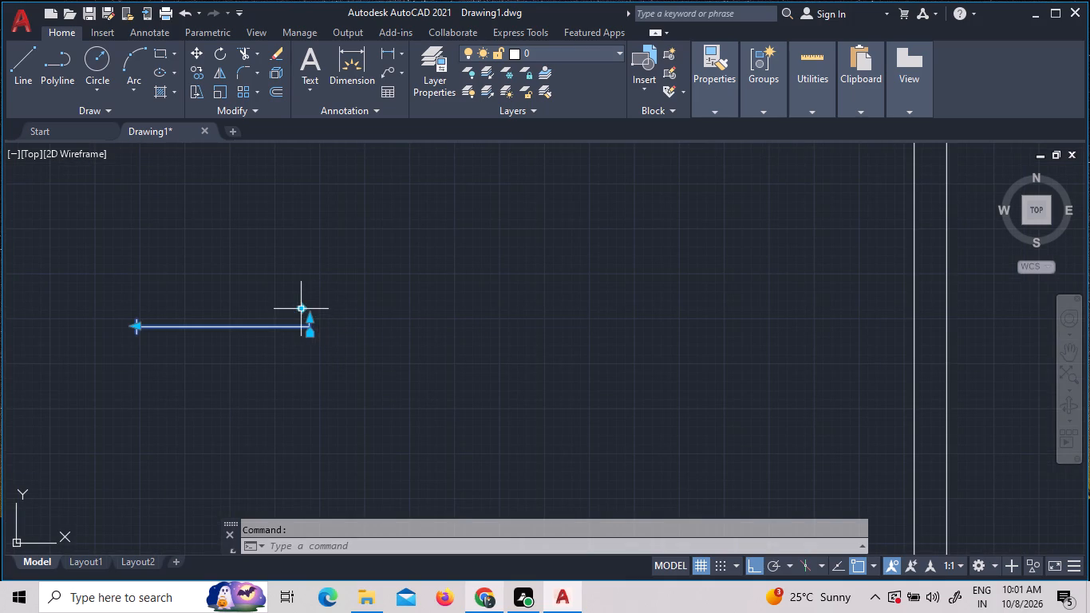
{"action": "left_click", "coordinate": [312, 318]}
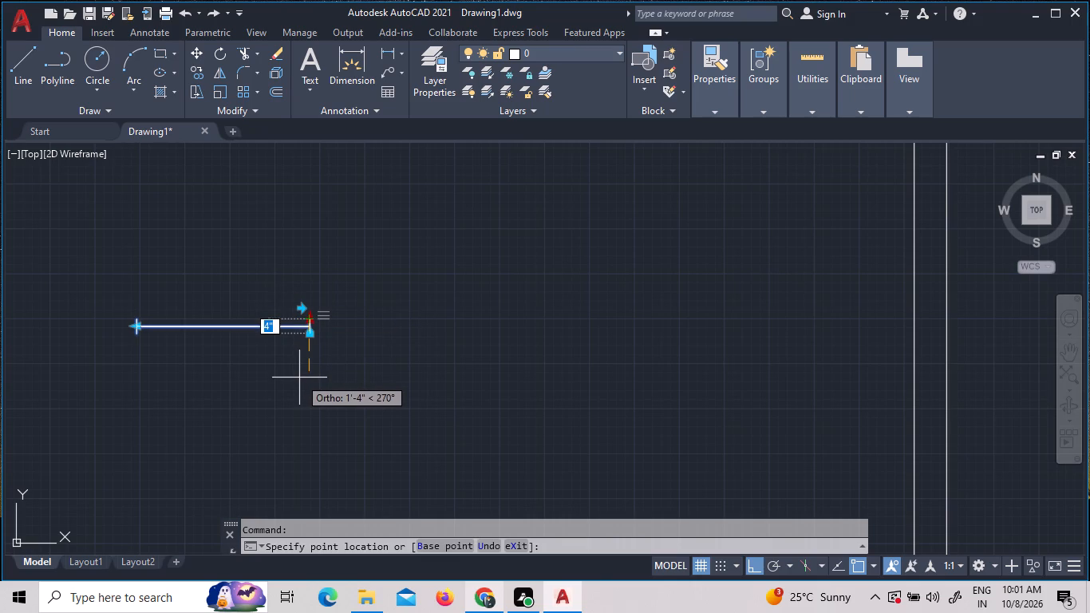
{"action": "key", "text": "Escape"}
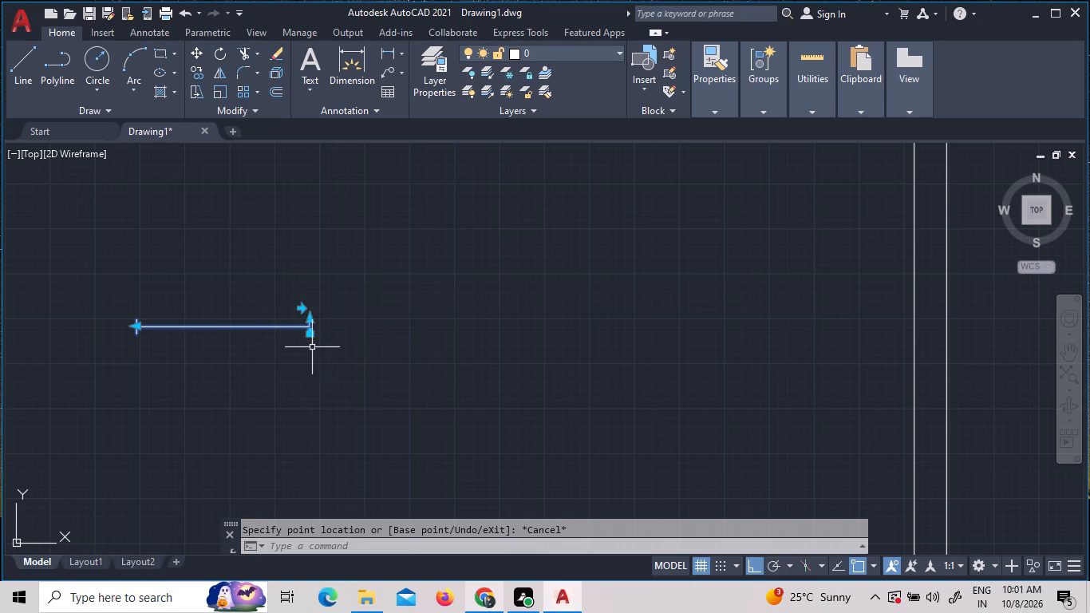
Move the window block straight up by its insertion point, and back down about 5".
{"action": "scroll", "coordinate": [320, 342], "scroll_direction": "up", "scroll_amount": 4}
{"action": "left_click", "coordinate": [263, 362]}
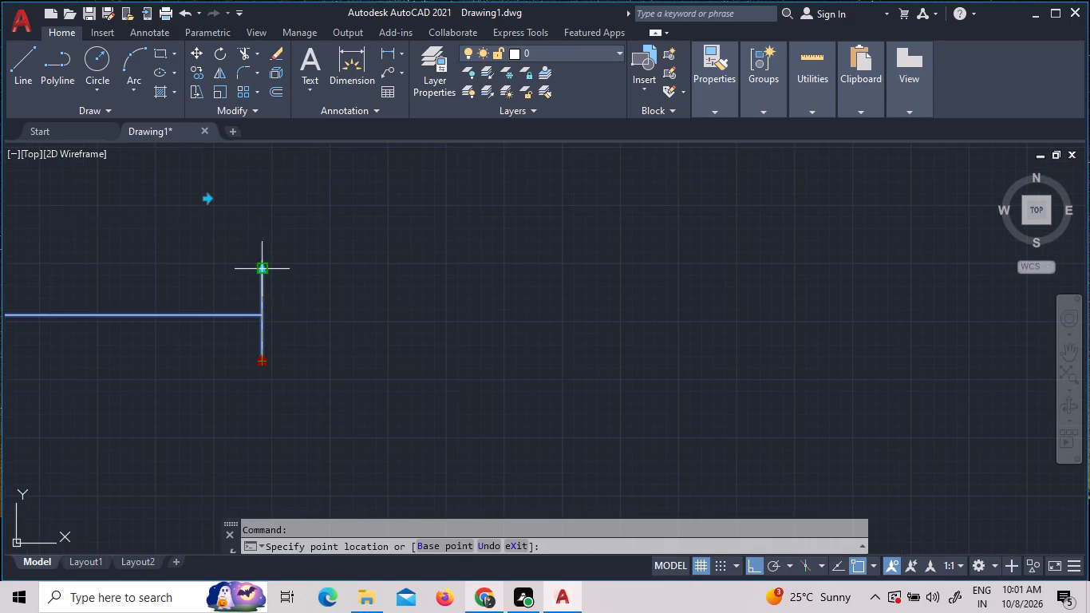
{"action": "scroll", "coordinate": [269, 283], "scroll_direction": "down", "scroll_amount": 1}
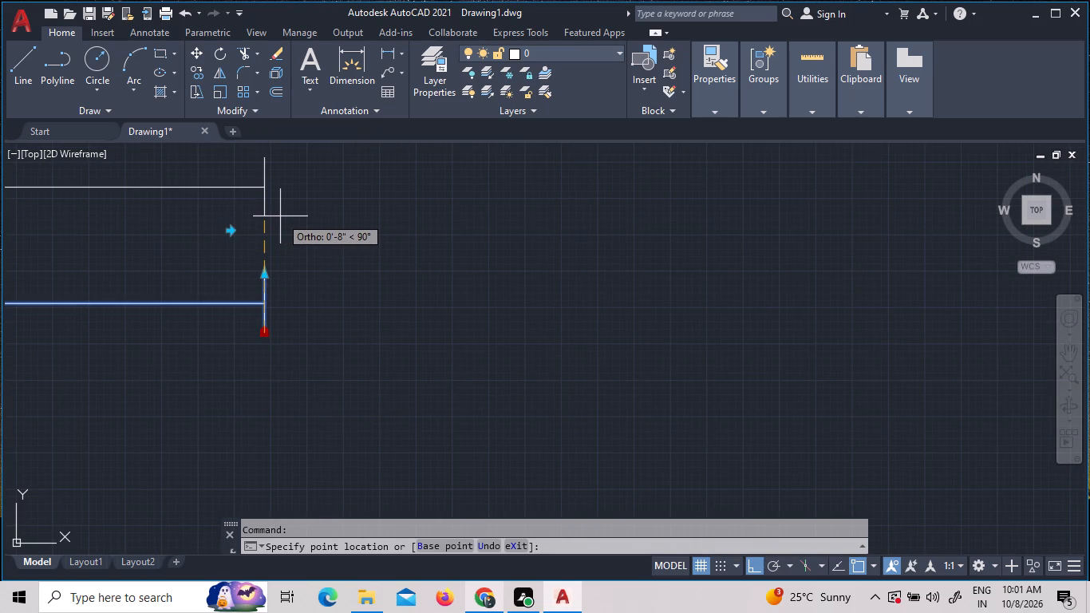
{"action": "left_click", "coordinate": [280, 206]}
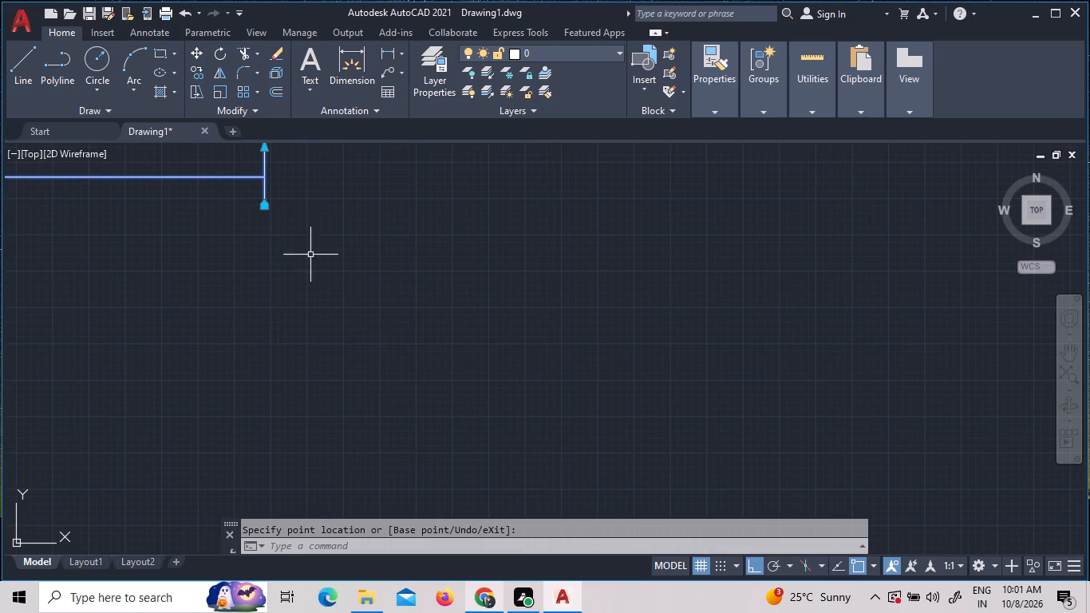
{"action": "scroll", "coordinate": [319, 313], "scroll_direction": "down", "scroll_amount": 2}
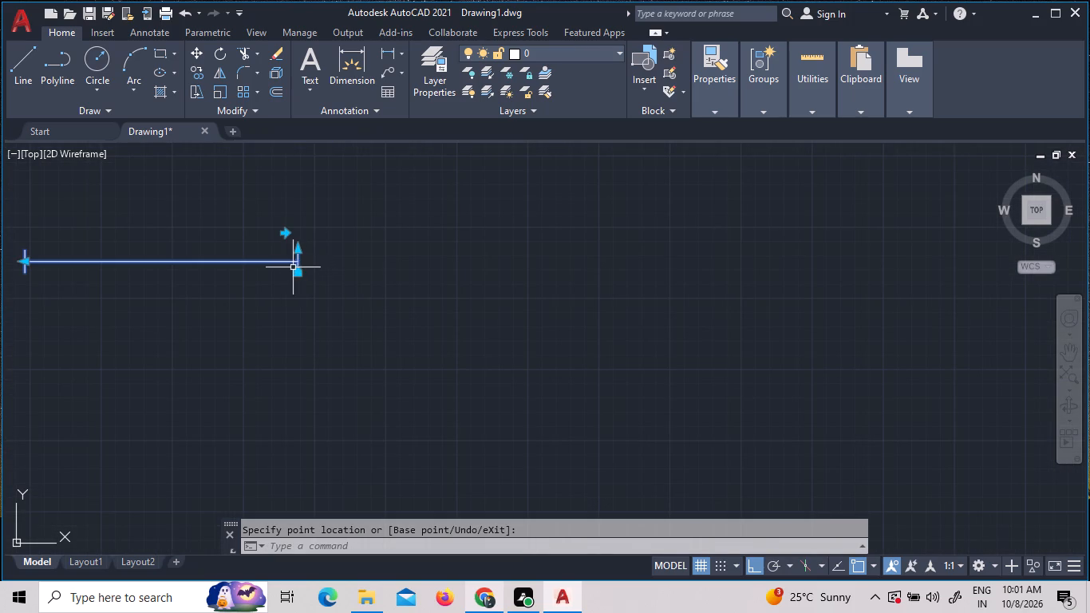
{"action": "left_click", "coordinate": [301, 272]}
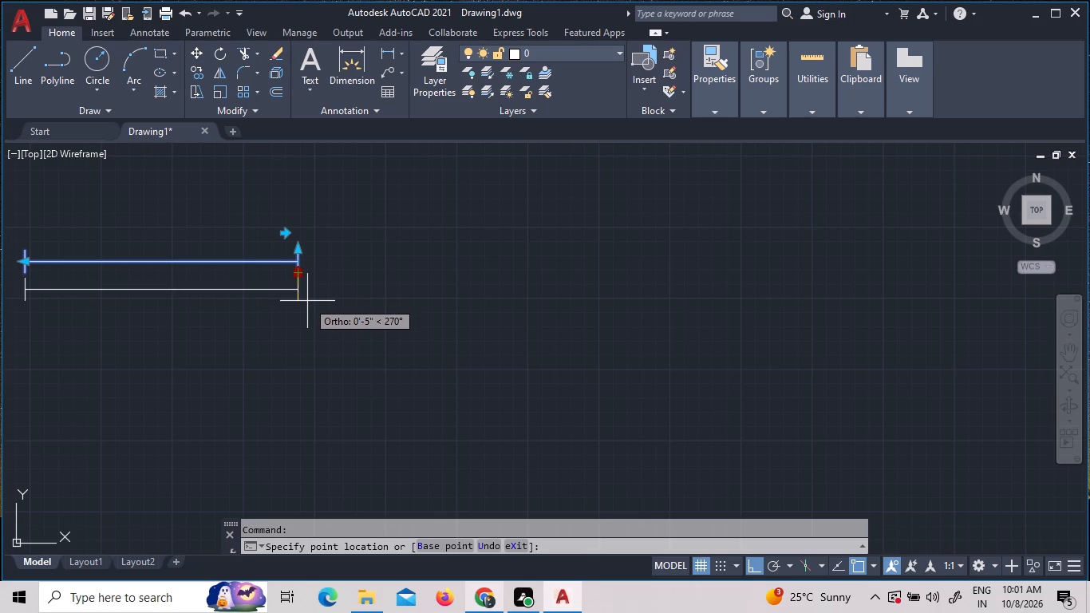
{"action": "left_click", "coordinate": [307, 301]}
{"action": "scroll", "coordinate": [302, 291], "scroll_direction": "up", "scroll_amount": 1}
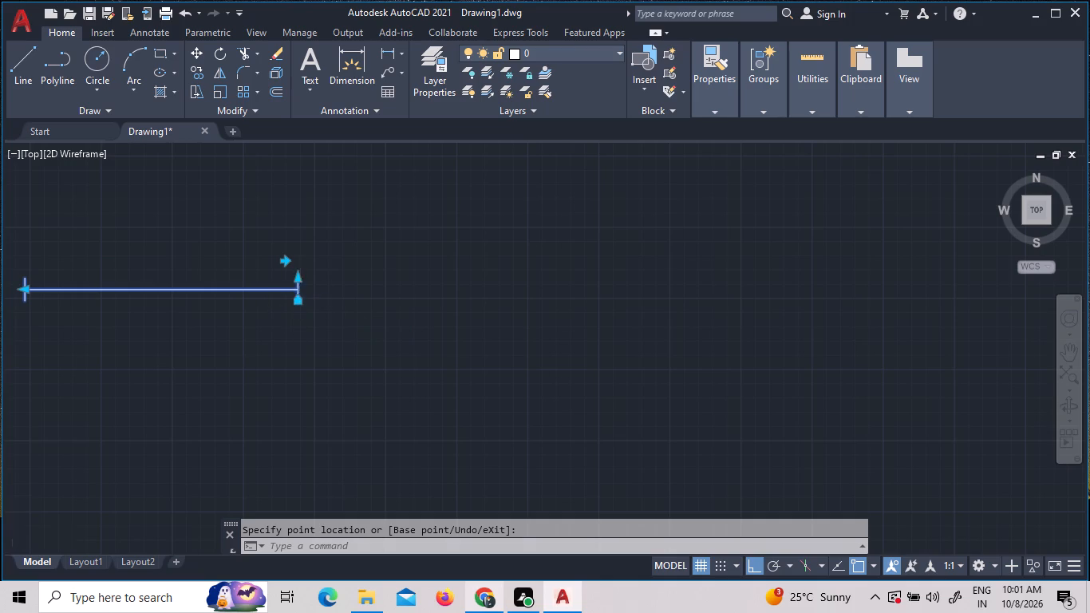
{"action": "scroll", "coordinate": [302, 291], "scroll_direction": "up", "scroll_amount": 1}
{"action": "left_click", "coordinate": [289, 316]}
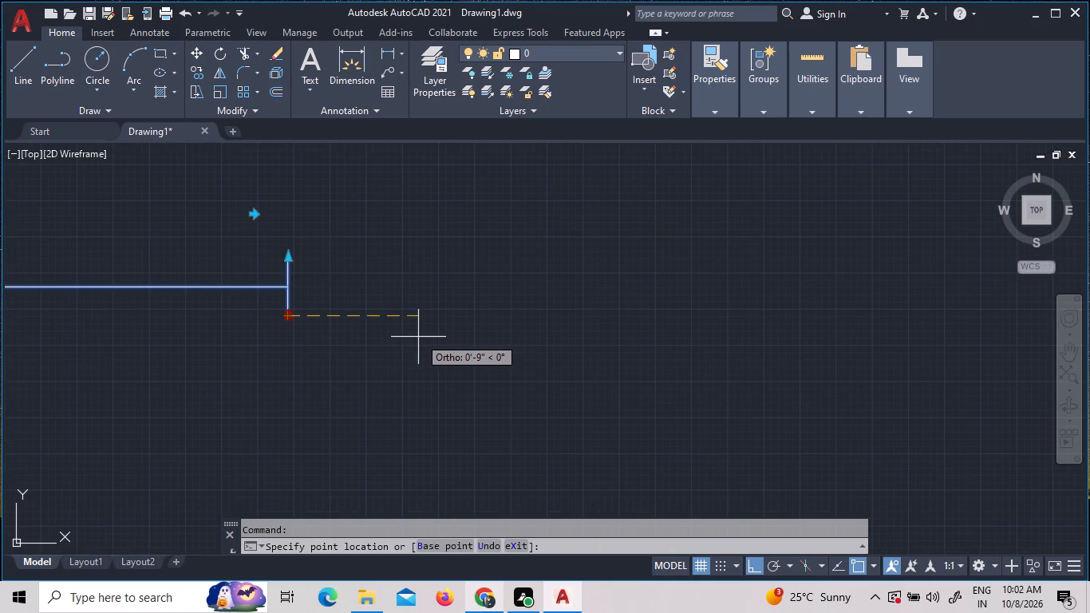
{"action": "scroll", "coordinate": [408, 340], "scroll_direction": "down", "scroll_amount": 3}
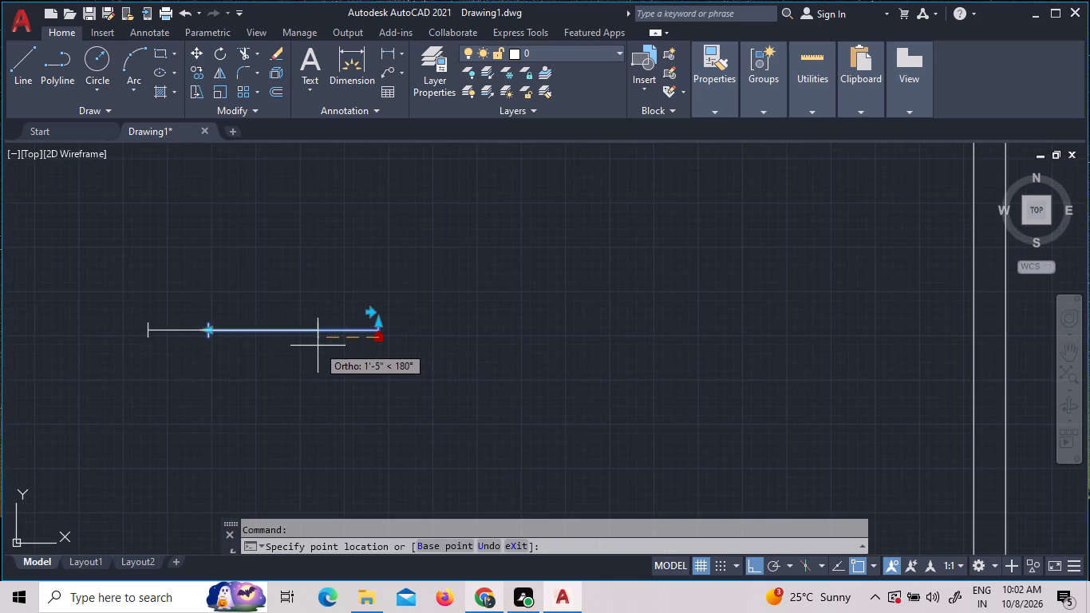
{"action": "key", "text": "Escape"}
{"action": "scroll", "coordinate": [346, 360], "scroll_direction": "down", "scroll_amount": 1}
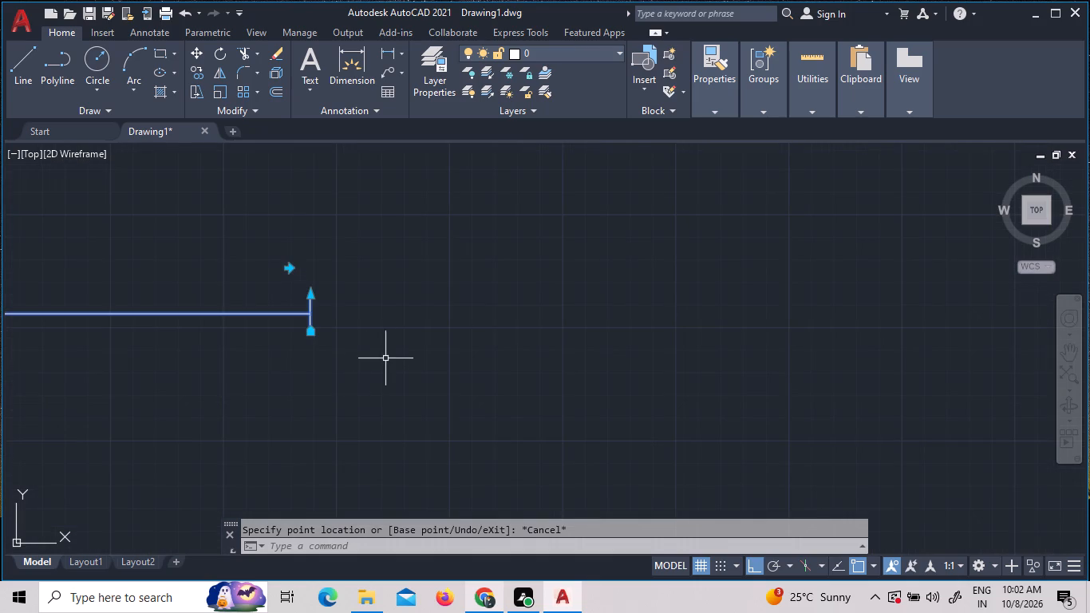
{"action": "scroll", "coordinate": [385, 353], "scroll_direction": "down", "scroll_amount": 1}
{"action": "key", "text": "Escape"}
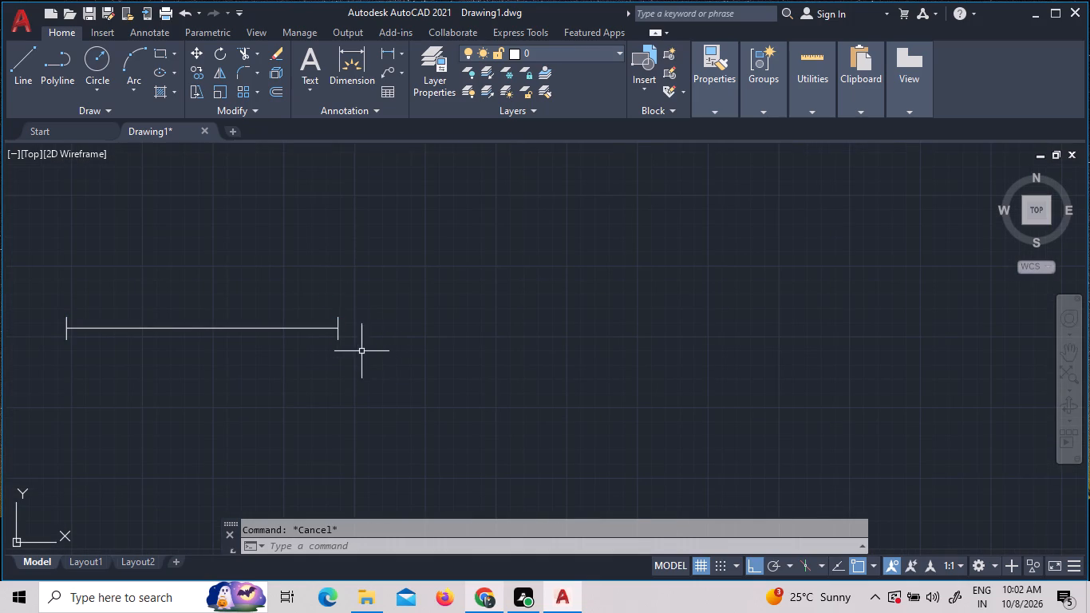
Rotate the window block by 270° about its lower end corner, so it stands vertically.
{"action": "left_click", "coordinate": [339, 336]}
{"action": "key", "text": "r"}
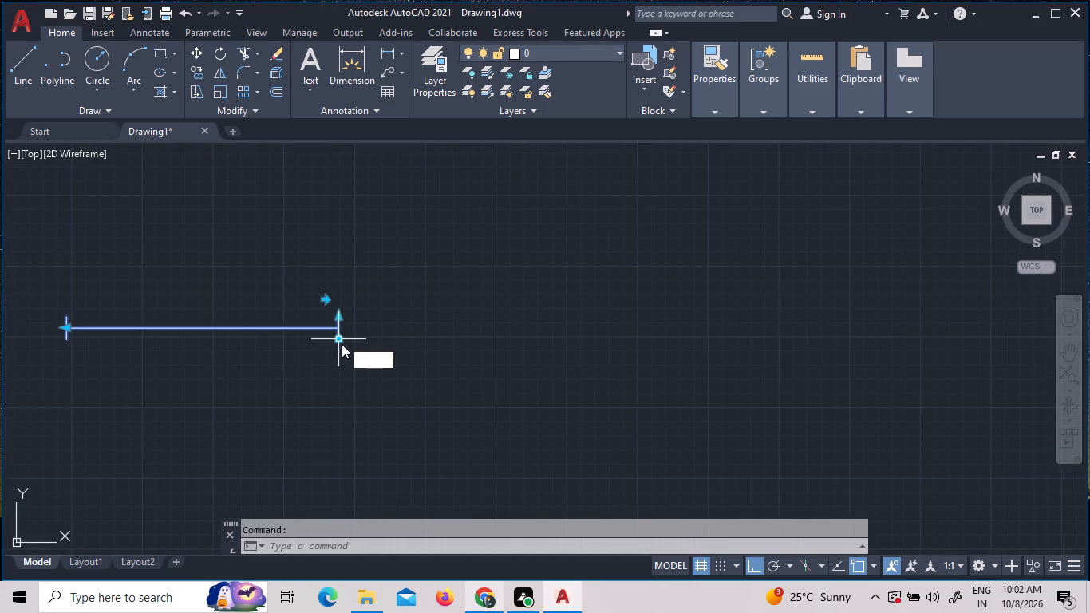
{"action": "key", "text": "o"}
{"action": "key", "text": "Return"}
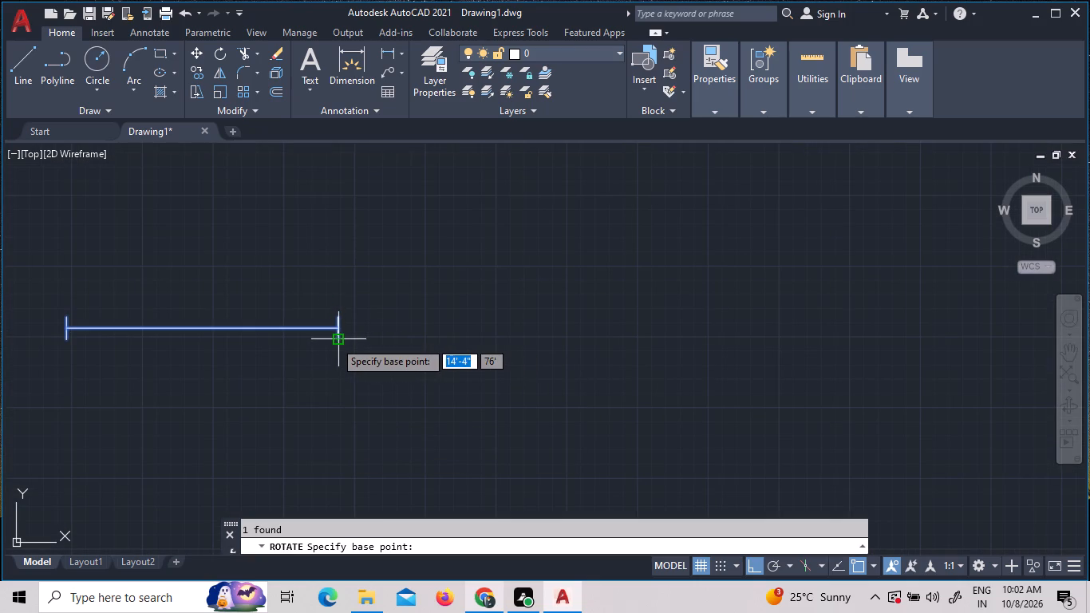
{"action": "left_click", "coordinate": [334, 341]}
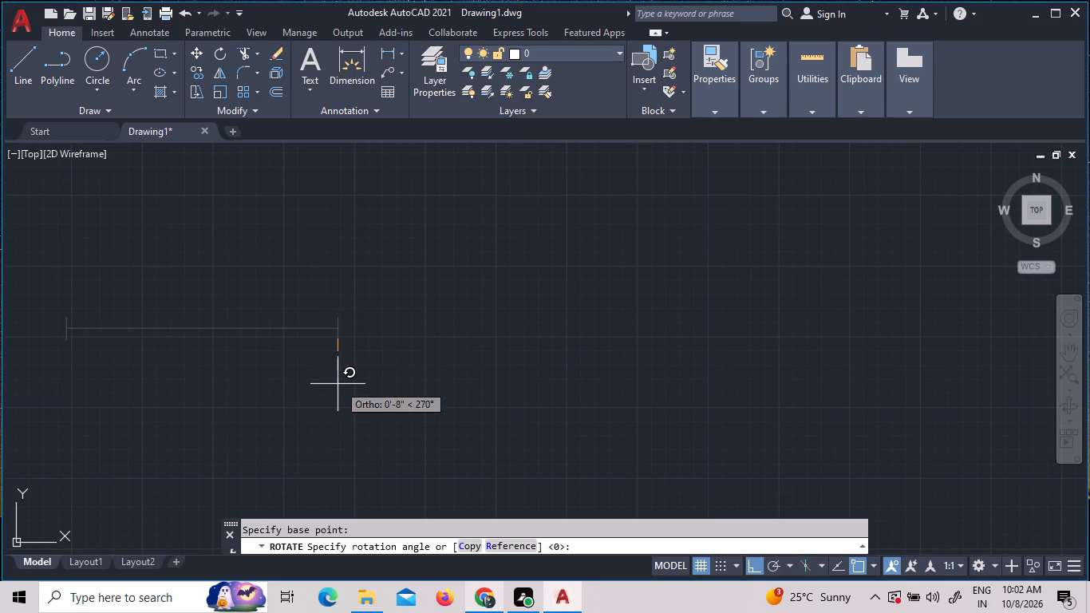
{"action": "left_click", "coordinate": [342, 378]}
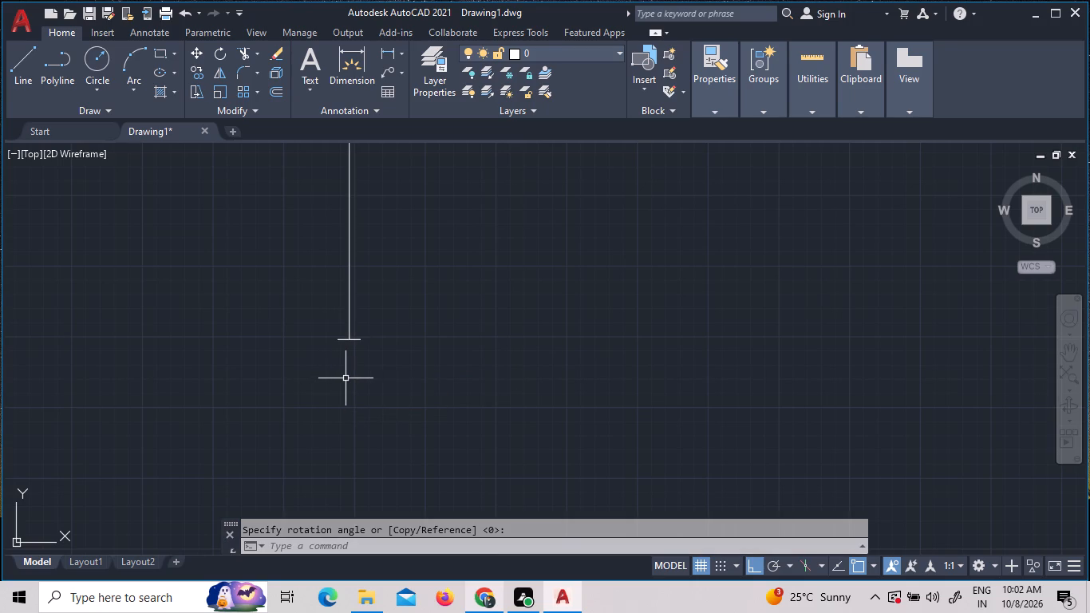
Measure the length and thickness of the vertical window block with the Quick measure tool.
{"action": "scroll", "coordinate": [350, 378], "scroll_direction": "down", "scroll_amount": 3}
{"action": "scroll", "coordinate": [357, 349], "scroll_direction": "up", "scroll_amount": 2}
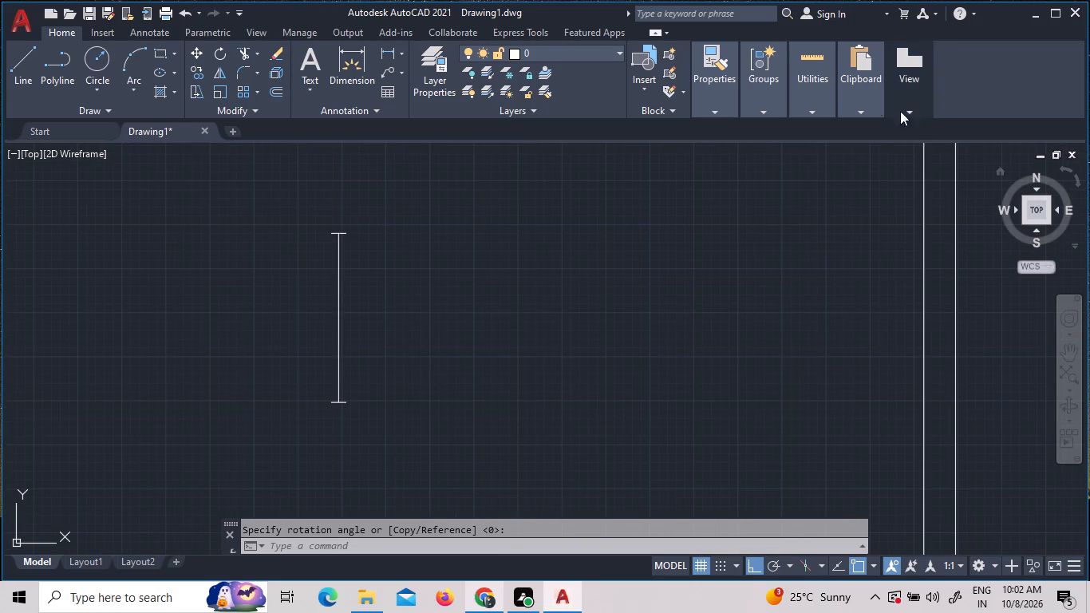
{"action": "left_click", "coordinate": [804, 79]}
{"action": "left_click", "coordinate": [800, 139]}
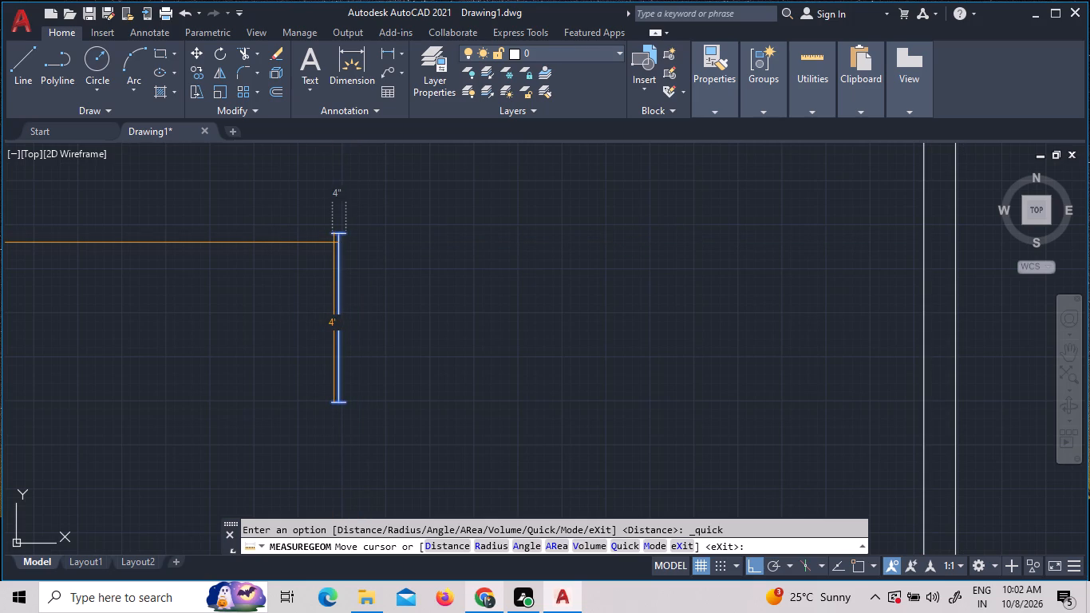
{"action": "key", "text": "Escape"}
Copy the vertical window block by its midpoint into the upper room's right outer wall, about 40'-6" away at 342°, with Ortho off.
{"action": "left_click", "coordinate": [338, 241]}
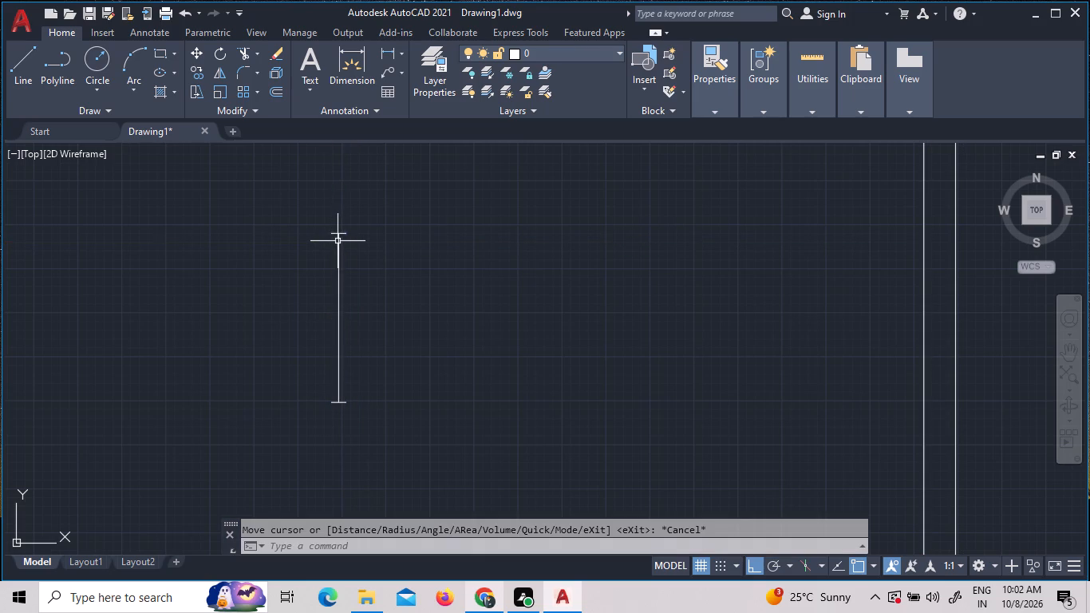
{"action": "right_click", "coordinate": [343, 251]}
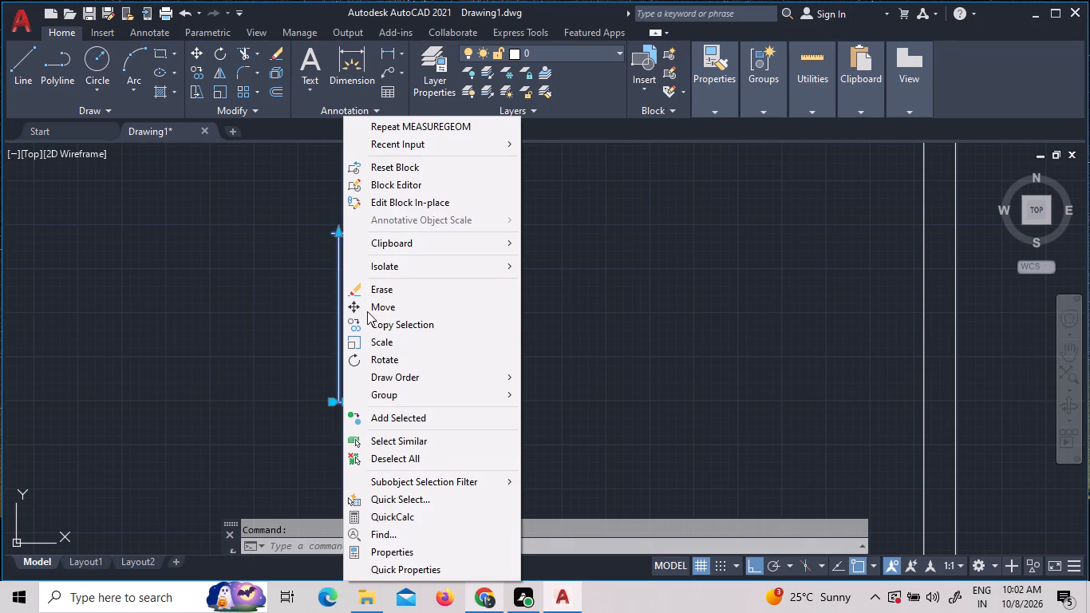
{"action": "left_click", "coordinate": [367, 326]}
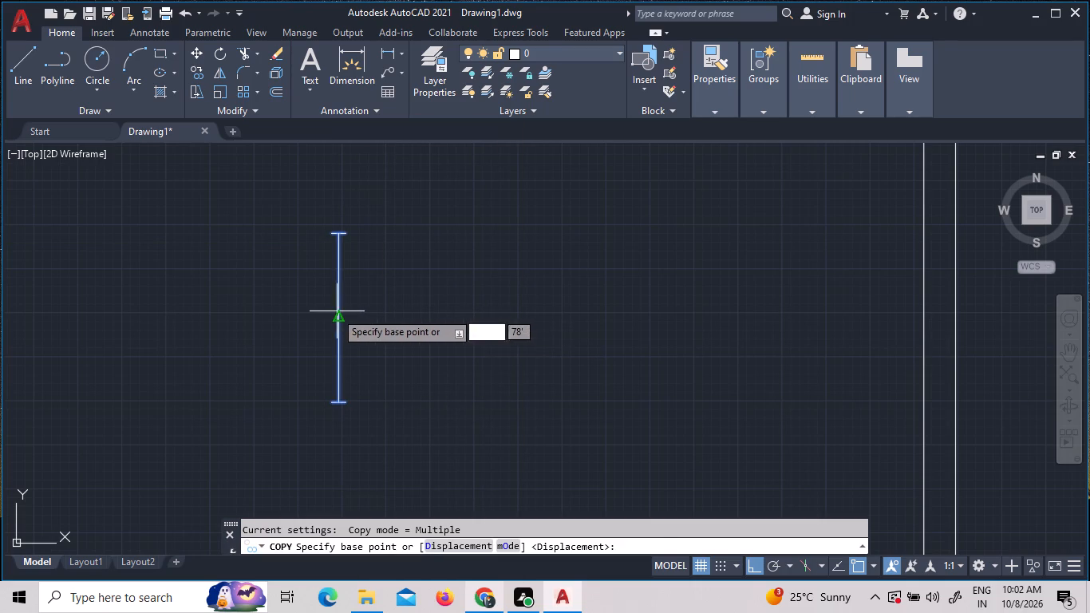
{"action": "left_click", "coordinate": [335, 311]}
{"action": "scroll", "coordinate": [622, 317], "scroll_direction": "down", "scroll_amount": 5}
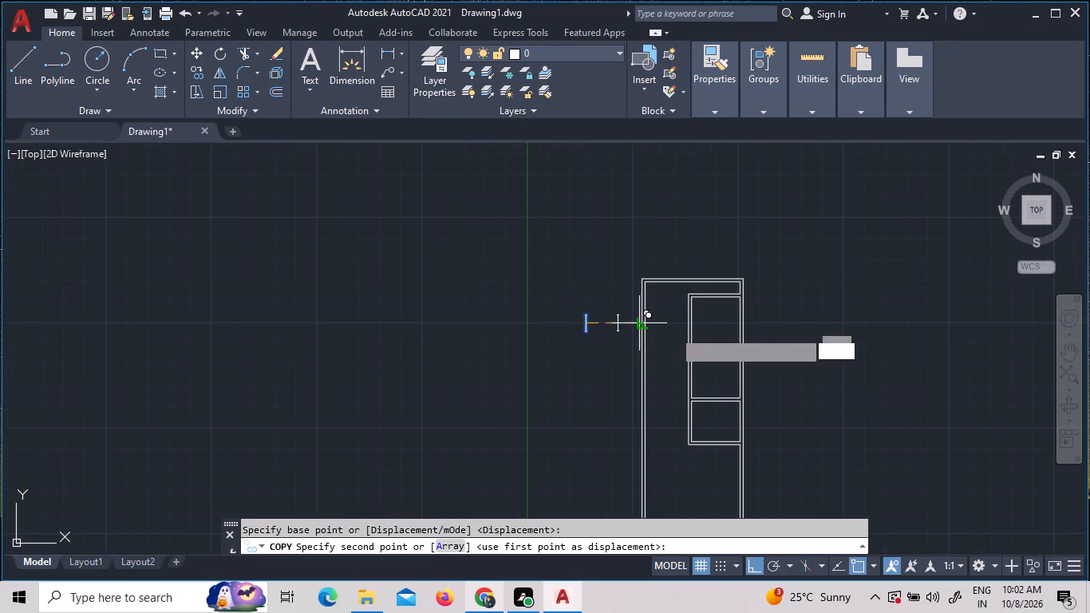
{"action": "scroll", "coordinate": [745, 334], "scroll_direction": "up", "scroll_amount": 3}
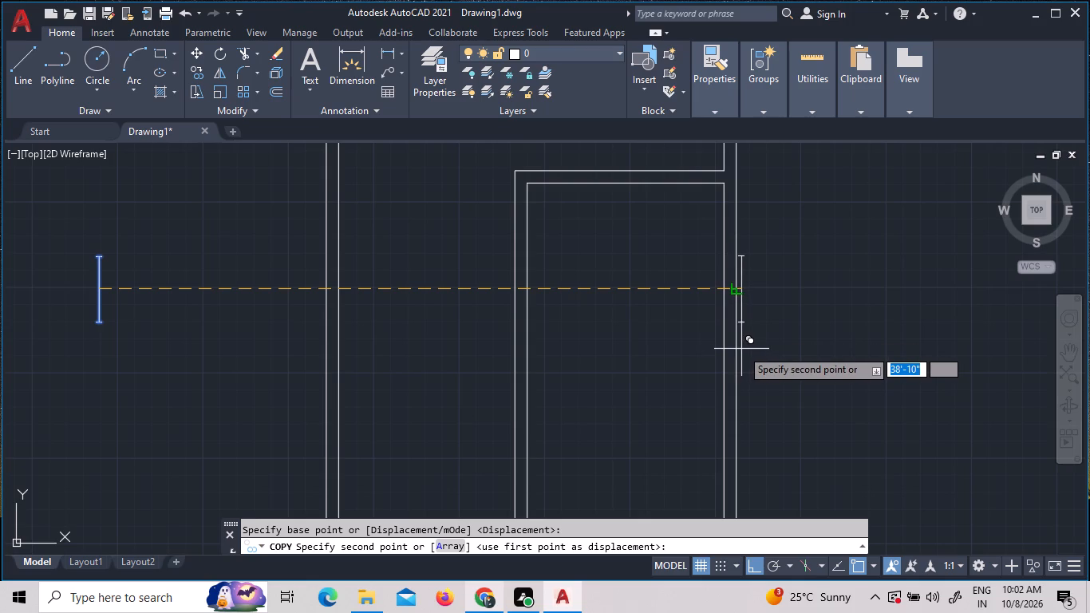
{"action": "key", "text": "F8"}
{"action": "scroll", "coordinate": [732, 366], "scroll_direction": "down", "scroll_amount": 2}
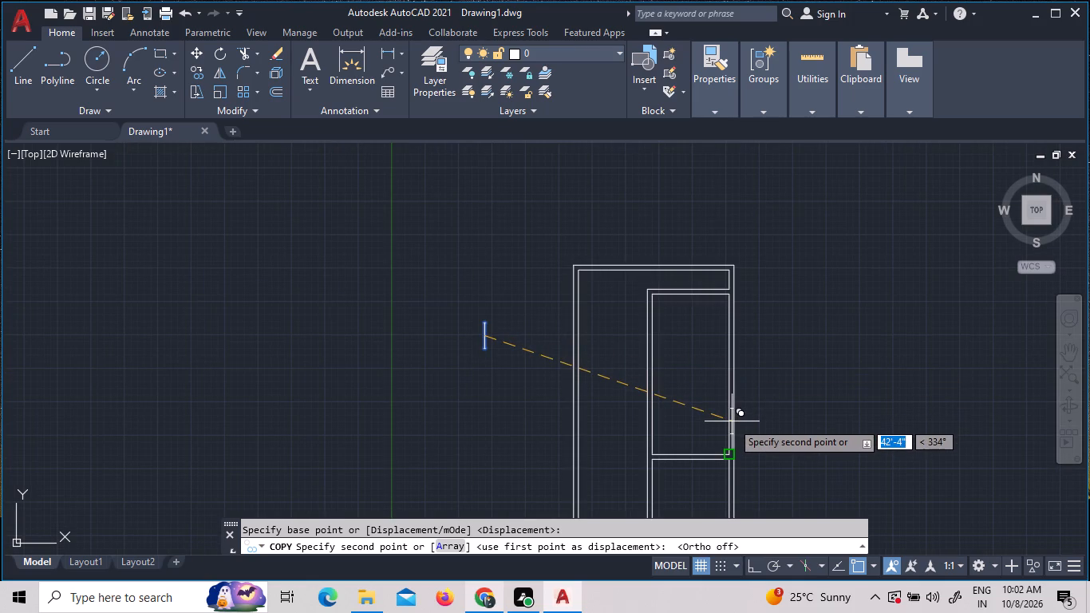
{"action": "scroll", "coordinate": [732, 421], "scroll_direction": "up", "scroll_amount": 2}
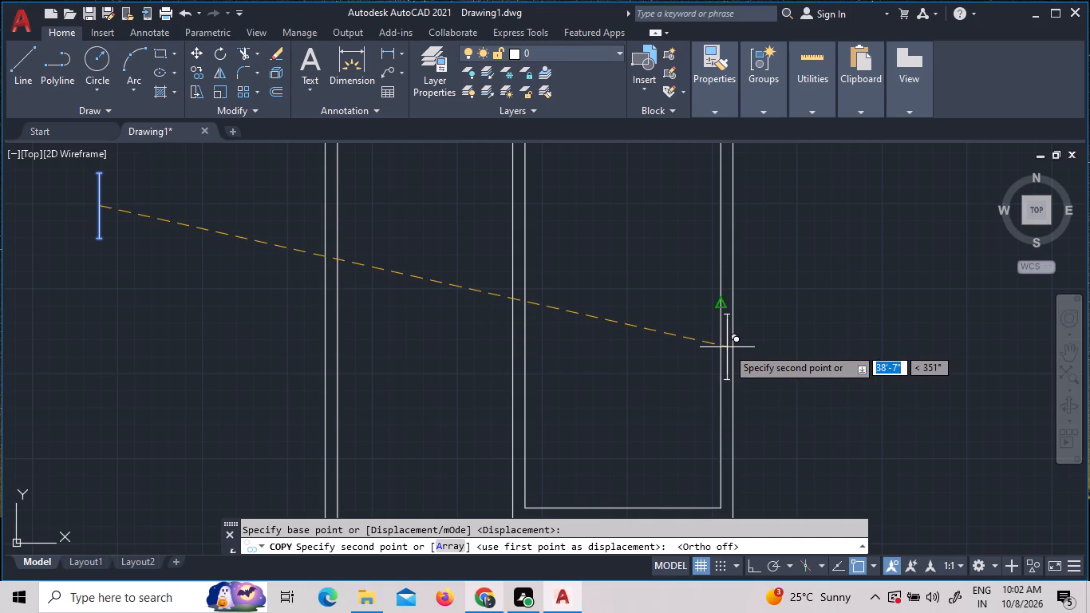
{"action": "scroll", "coordinate": [726, 346], "scroll_direction": "up", "scroll_amount": 2}
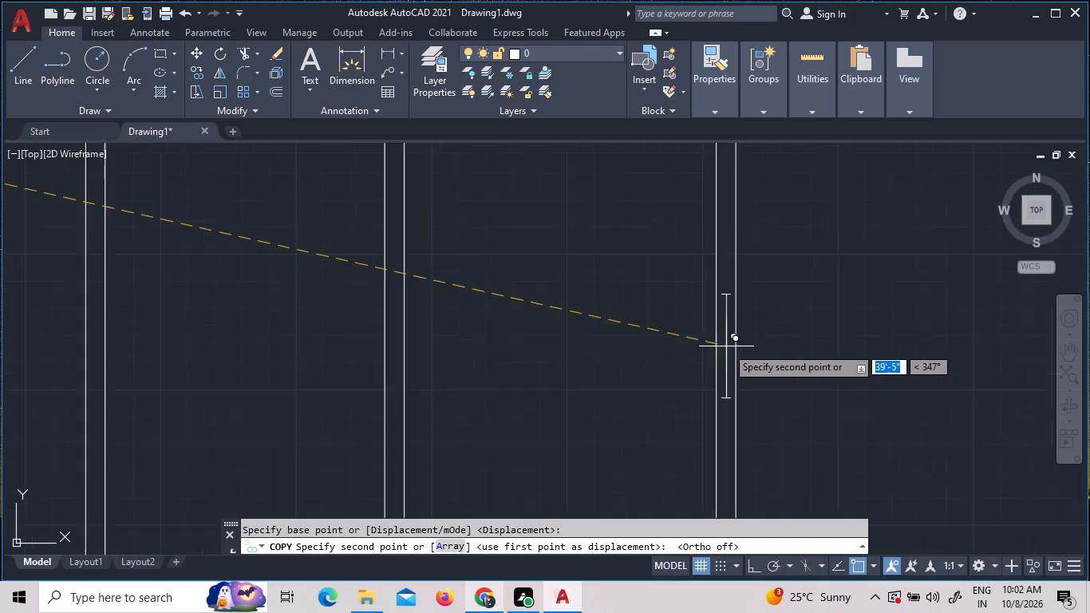
{"action": "scroll", "coordinate": [740, 300], "scroll_direction": "down", "scroll_amount": 3}
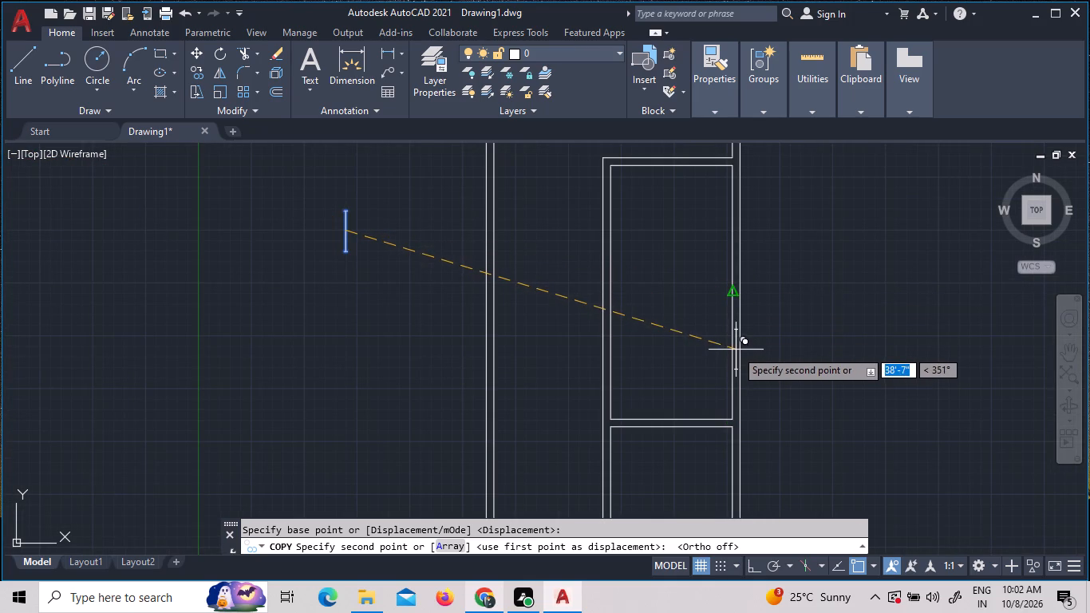
{"action": "scroll", "coordinate": [736, 350], "scroll_direction": "up", "scroll_amount": 2}
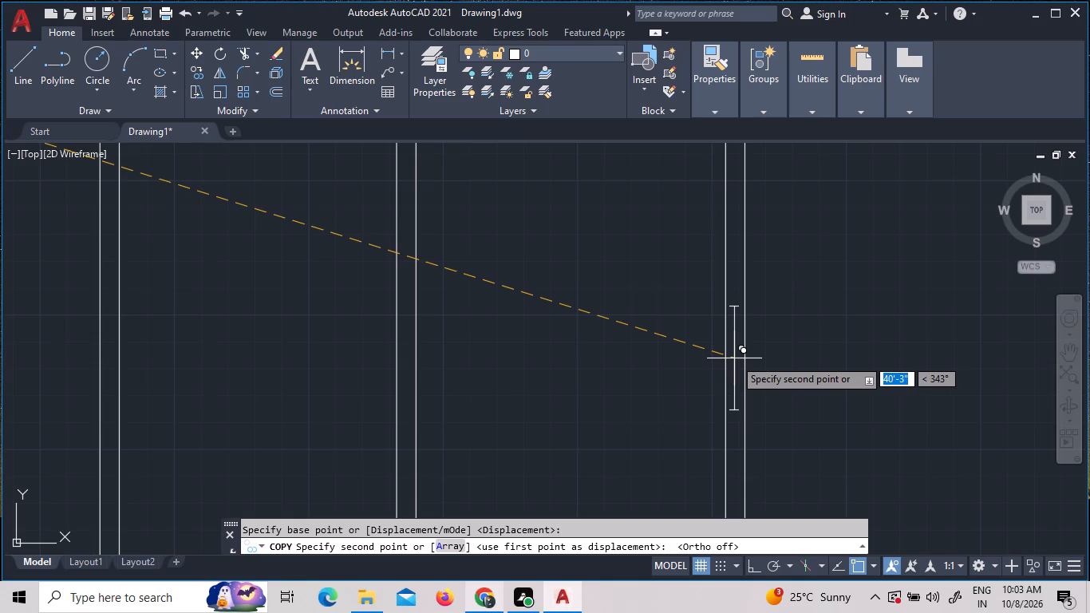
{"action": "scroll", "coordinate": [734, 358], "scroll_direction": "up", "scroll_amount": 3}
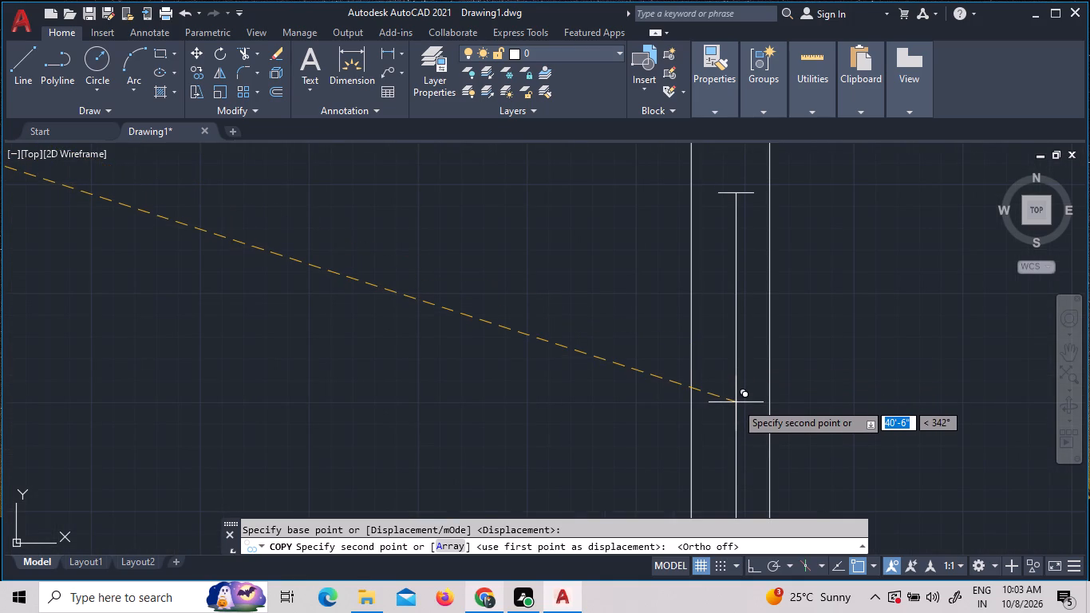
{"action": "scroll", "coordinate": [734, 401], "scroll_direction": "up", "scroll_amount": 7}
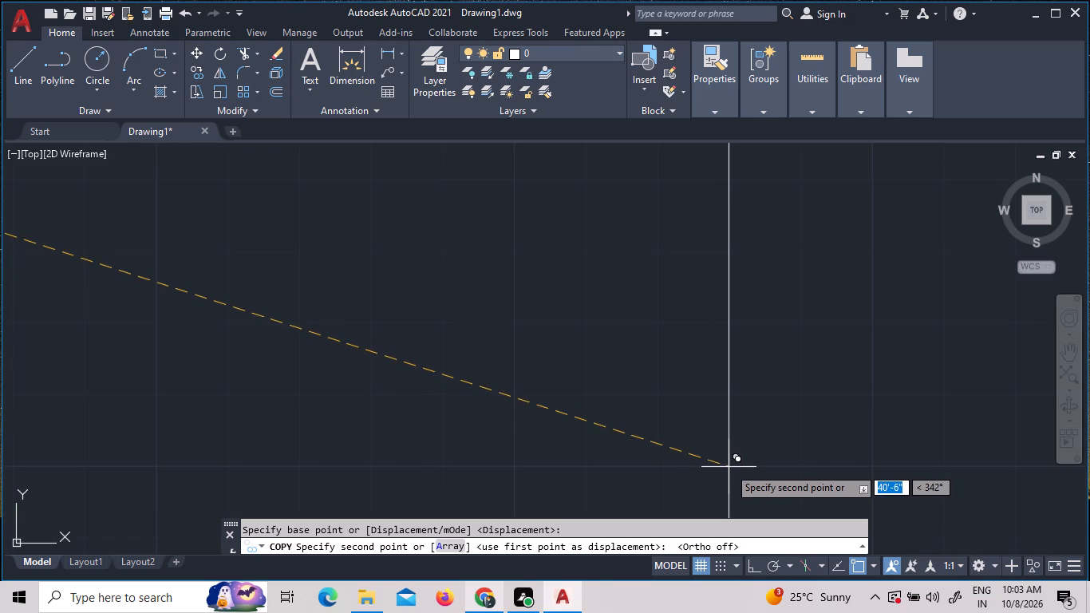
{"action": "left_click", "coordinate": [731, 467]}
Place a second copy of the window block within the upper room's left inner wall, about 25'-10" from the original, and finish copying.
{"action": "scroll", "coordinate": [713, 452], "scroll_direction": "down", "scroll_amount": 1}
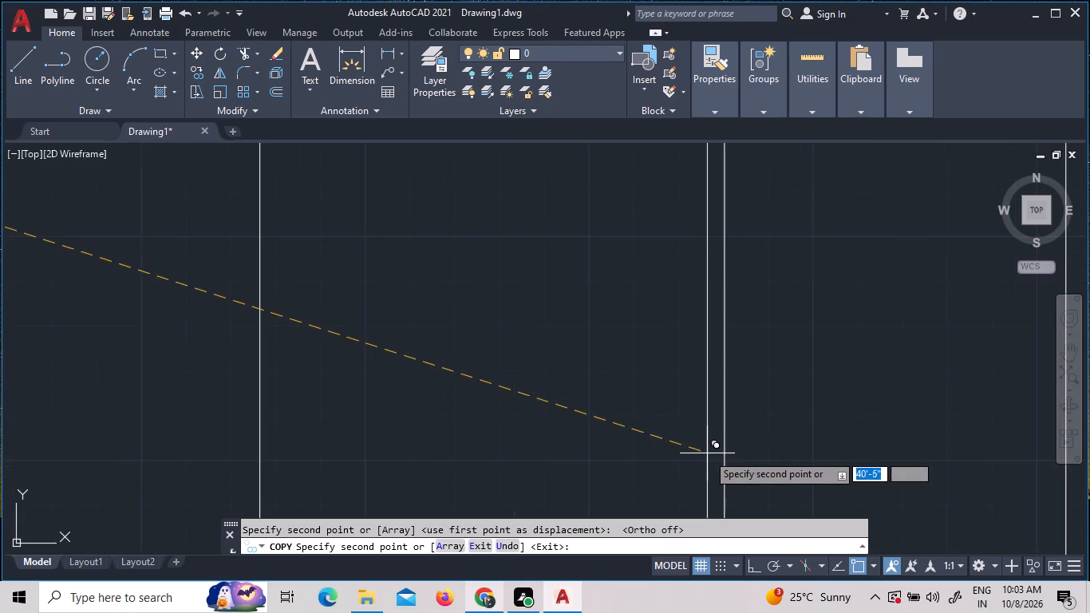
{"action": "scroll", "coordinate": [707, 453], "scroll_direction": "down", "scroll_amount": 8}
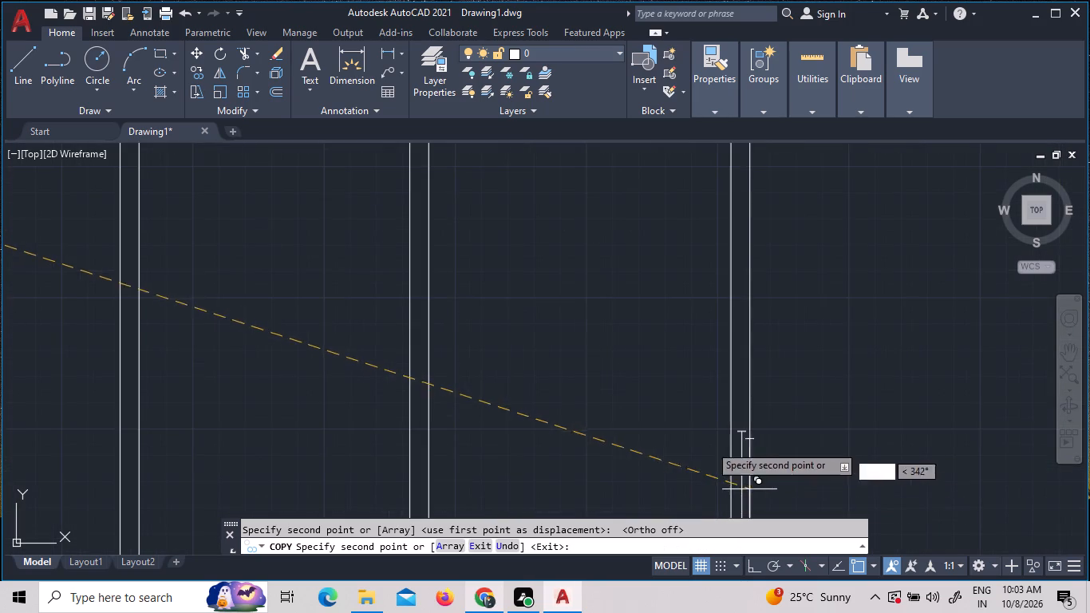
{"action": "scroll", "coordinate": [602, 361], "scroll_direction": "down", "scroll_amount": 2}
{"action": "scroll", "coordinate": [535, 315], "scroll_direction": "up", "scroll_amount": 1}
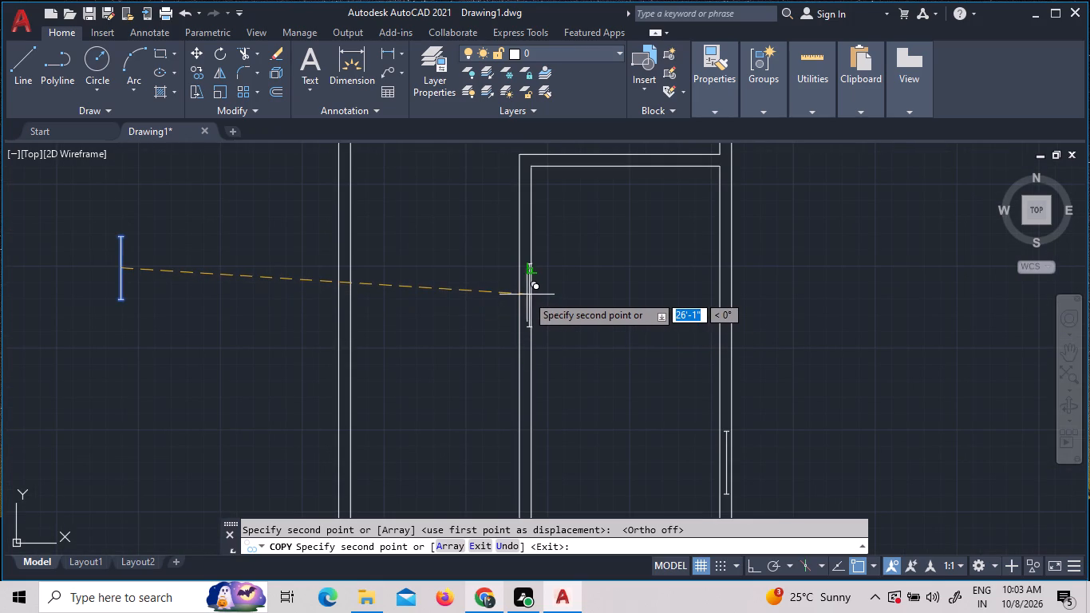
{"action": "scroll", "coordinate": [528, 295], "scroll_direction": "up", "scroll_amount": 3}
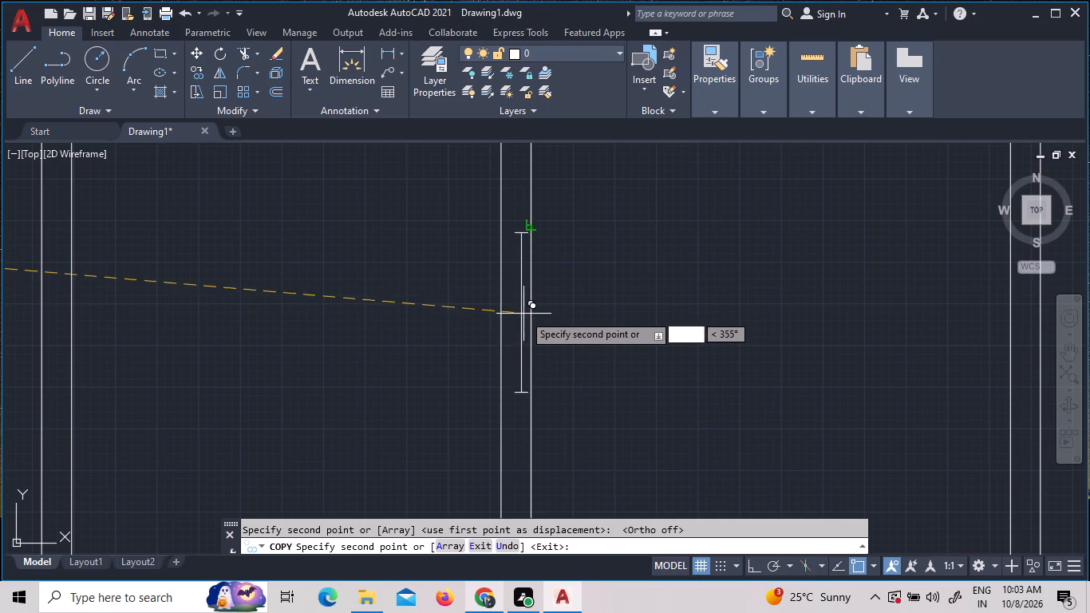
{"action": "scroll", "coordinate": [523, 319], "scroll_direction": "down", "scroll_amount": 2}
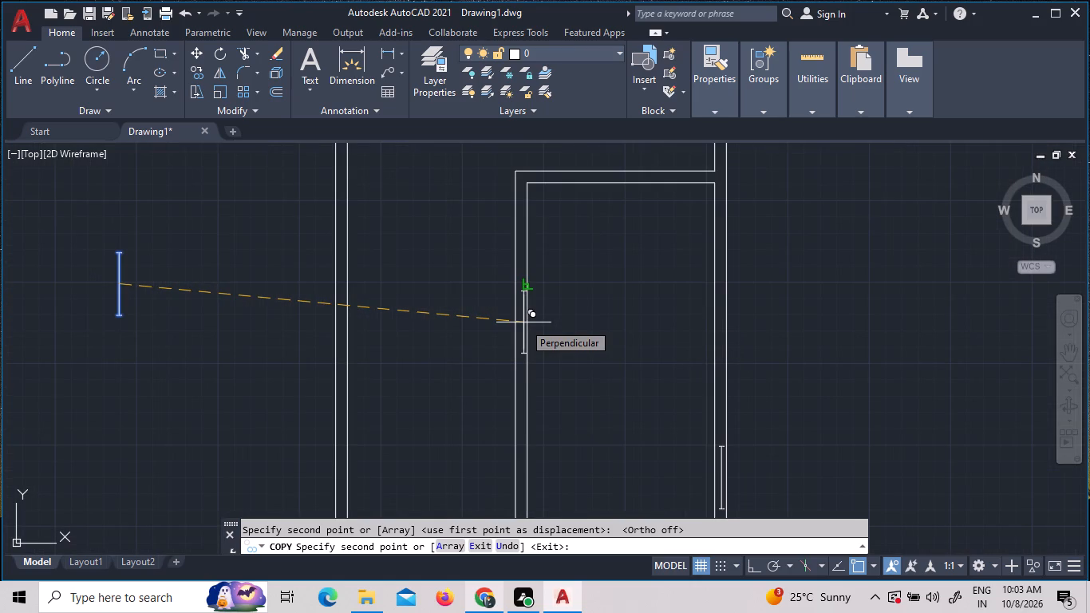
{"action": "scroll", "coordinate": [521, 314], "scroll_direction": "up", "scroll_amount": 2}
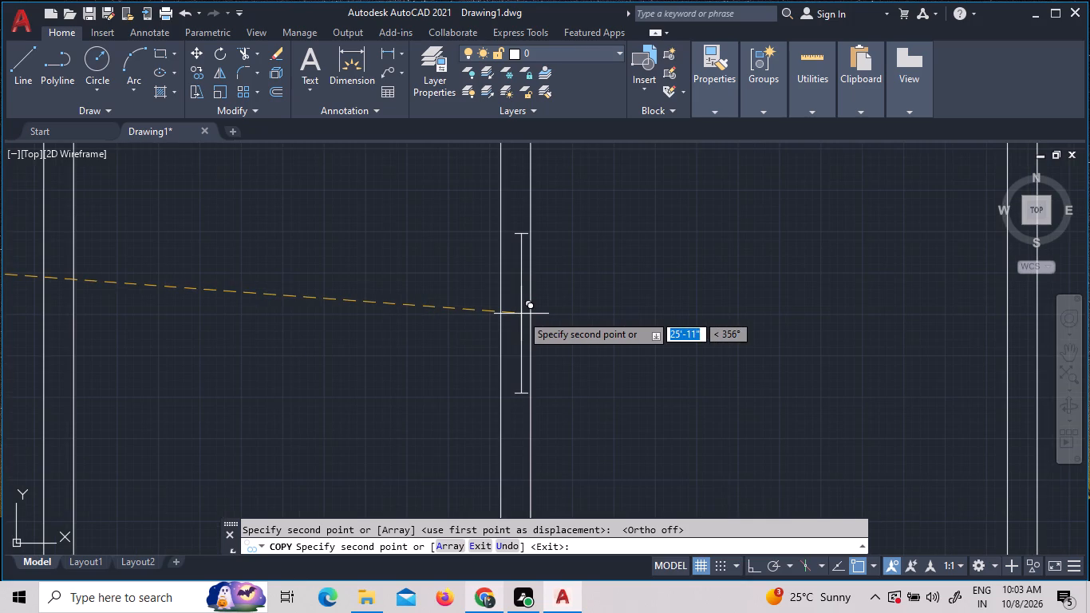
{"action": "scroll", "coordinate": [517, 311], "scroll_direction": "up", "scroll_amount": 2}
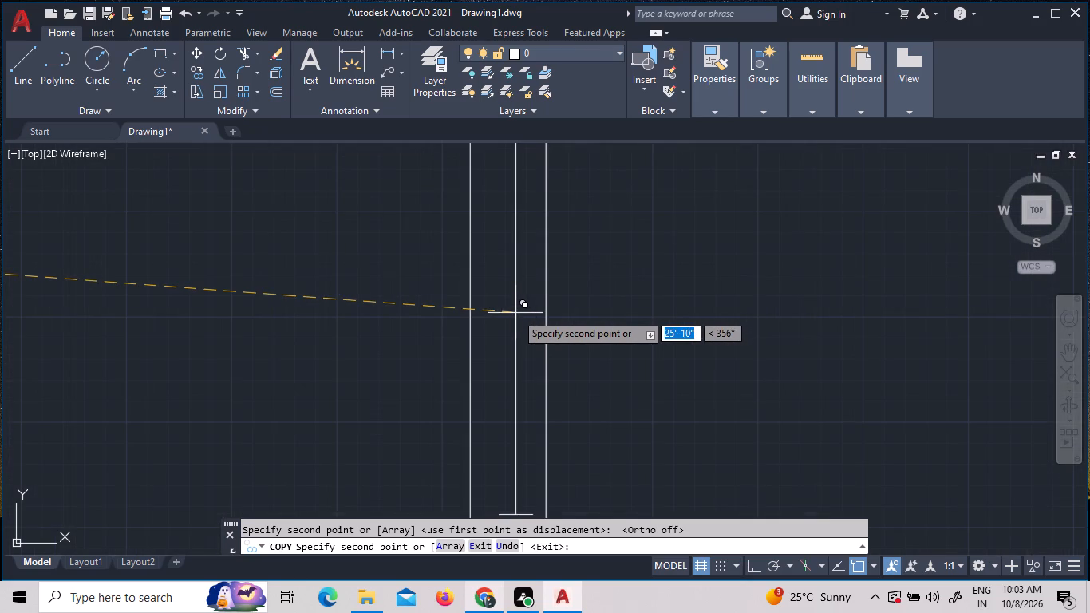
{"action": "scroll", "coordinate": [512, 317], "scroll_direction": "down", "scroll_amount": 2}
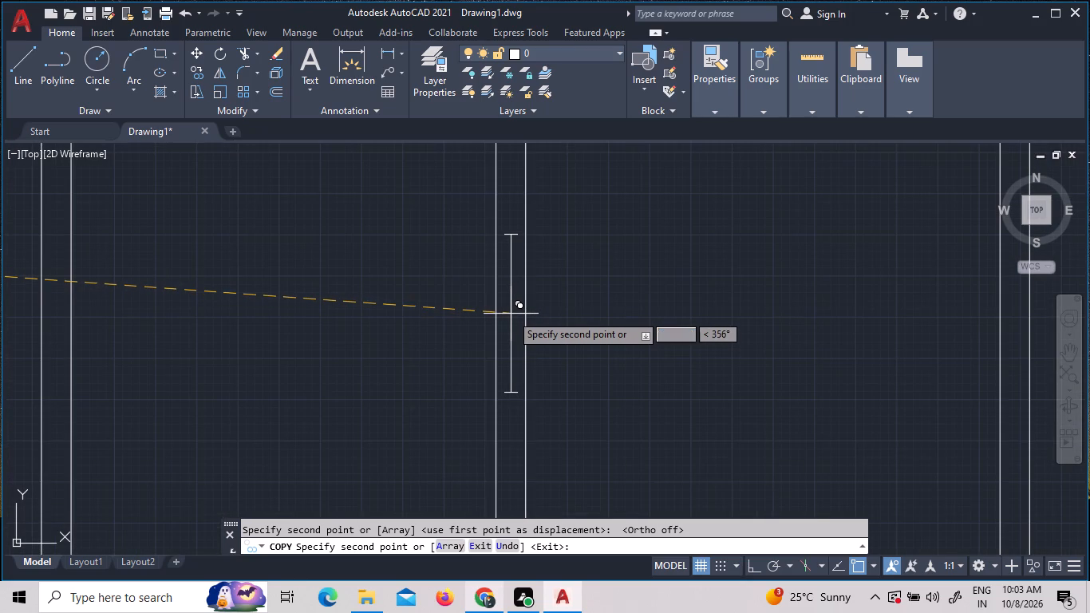
{"action": "left_click", "coordinate": [511, 314]}
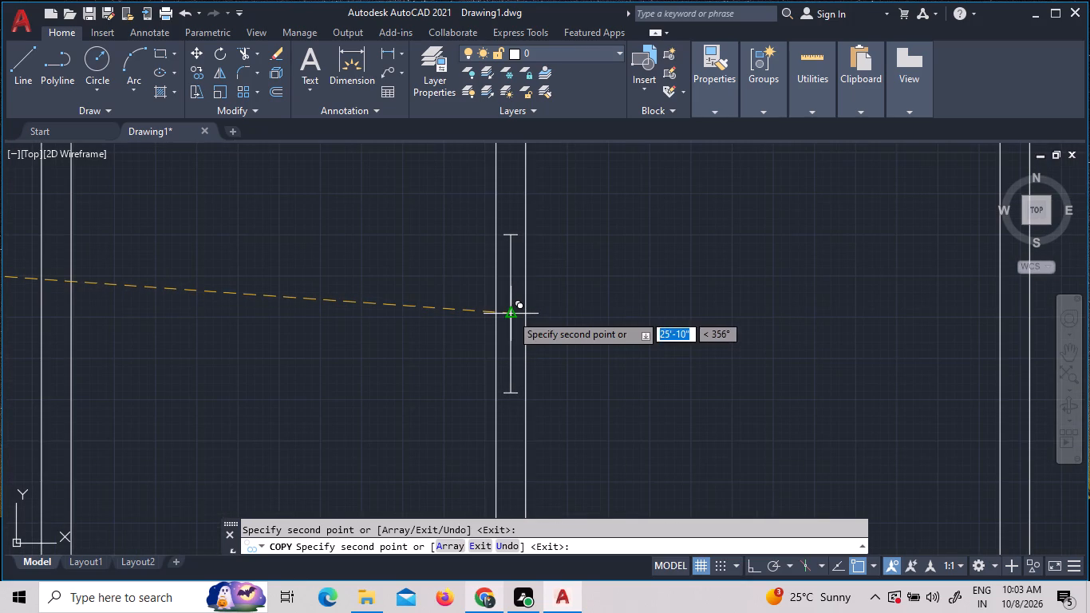
{"action": "scroll", "coordinate": [544, 295], "scroll_direction": "down", "scroll_amount": 1}
{"action": "key", "text": "Escape"}
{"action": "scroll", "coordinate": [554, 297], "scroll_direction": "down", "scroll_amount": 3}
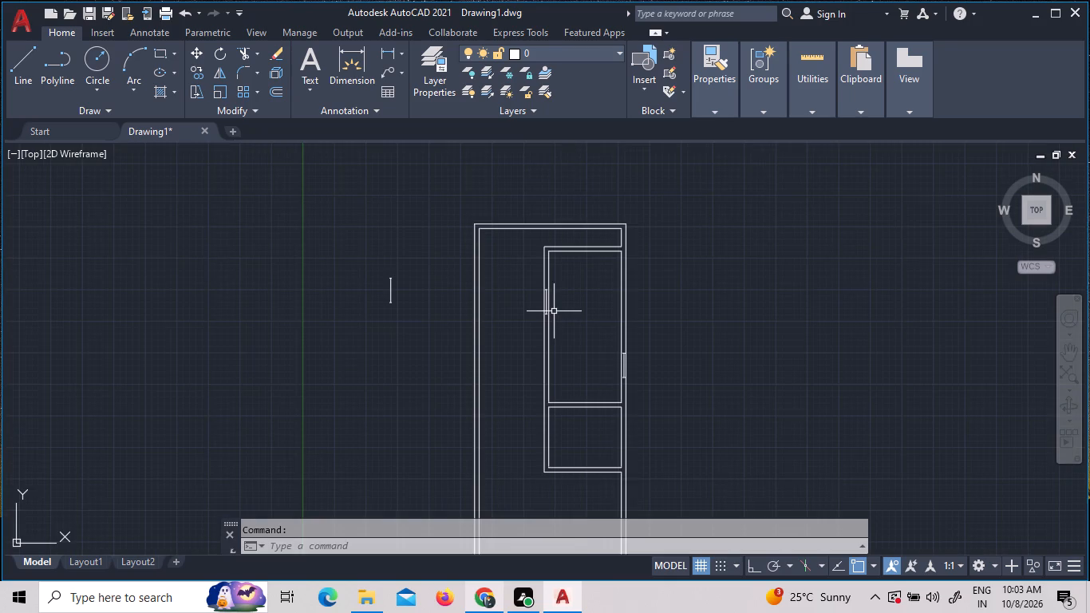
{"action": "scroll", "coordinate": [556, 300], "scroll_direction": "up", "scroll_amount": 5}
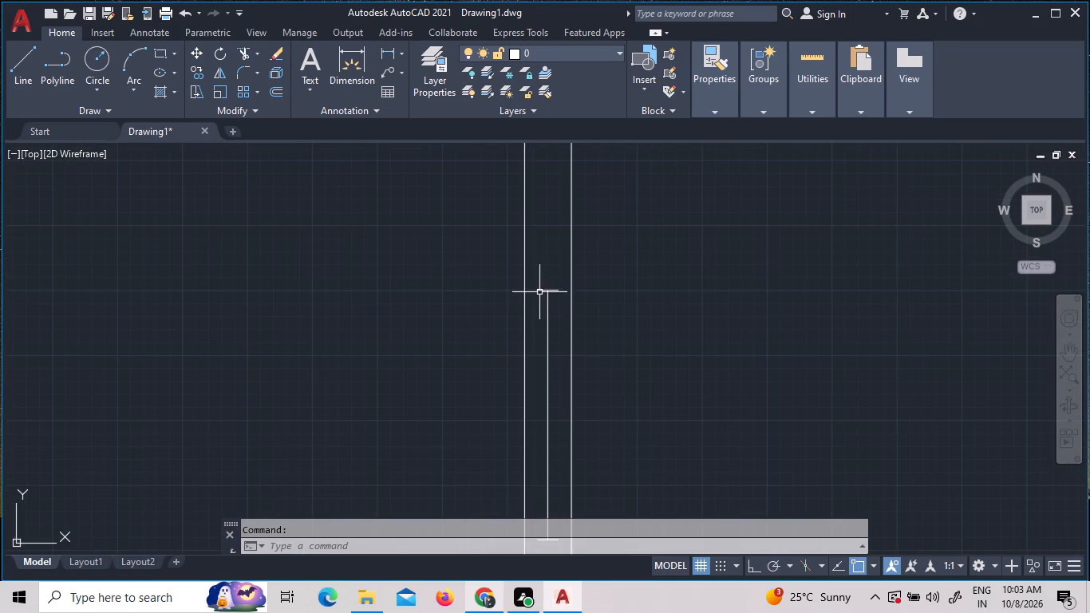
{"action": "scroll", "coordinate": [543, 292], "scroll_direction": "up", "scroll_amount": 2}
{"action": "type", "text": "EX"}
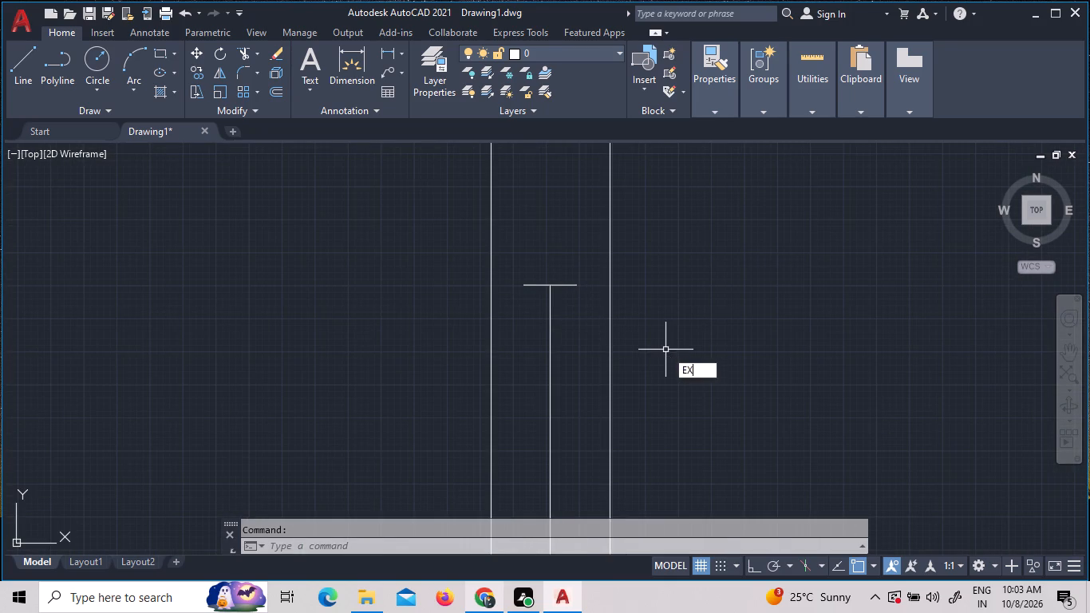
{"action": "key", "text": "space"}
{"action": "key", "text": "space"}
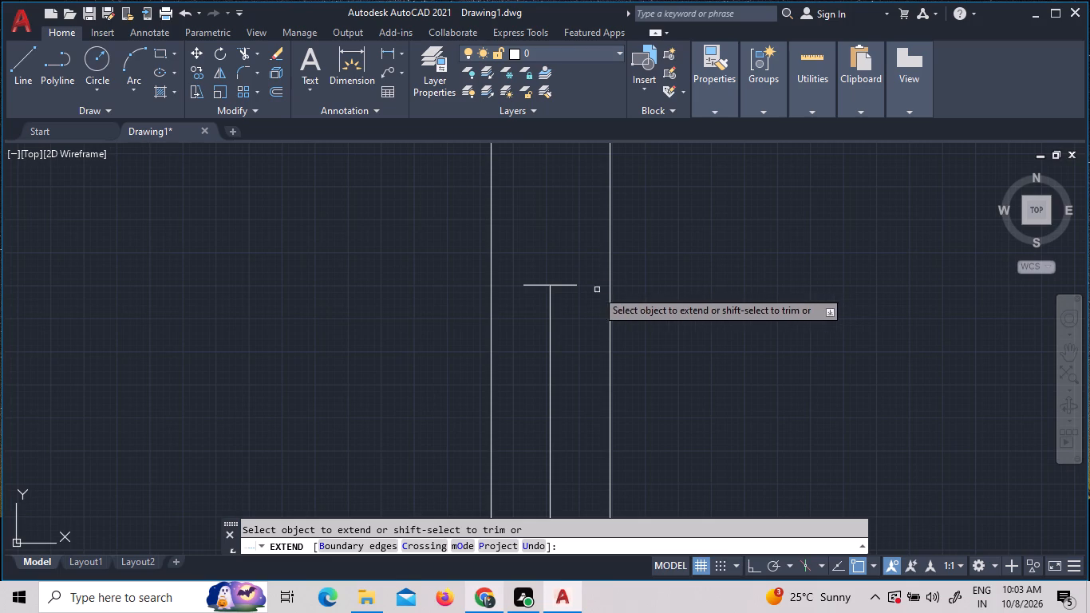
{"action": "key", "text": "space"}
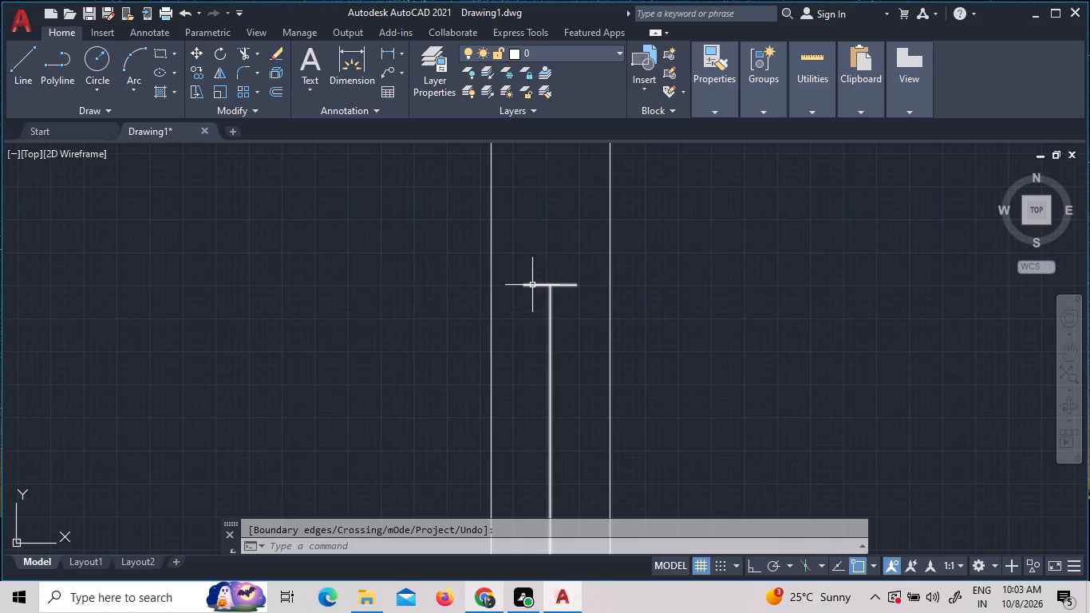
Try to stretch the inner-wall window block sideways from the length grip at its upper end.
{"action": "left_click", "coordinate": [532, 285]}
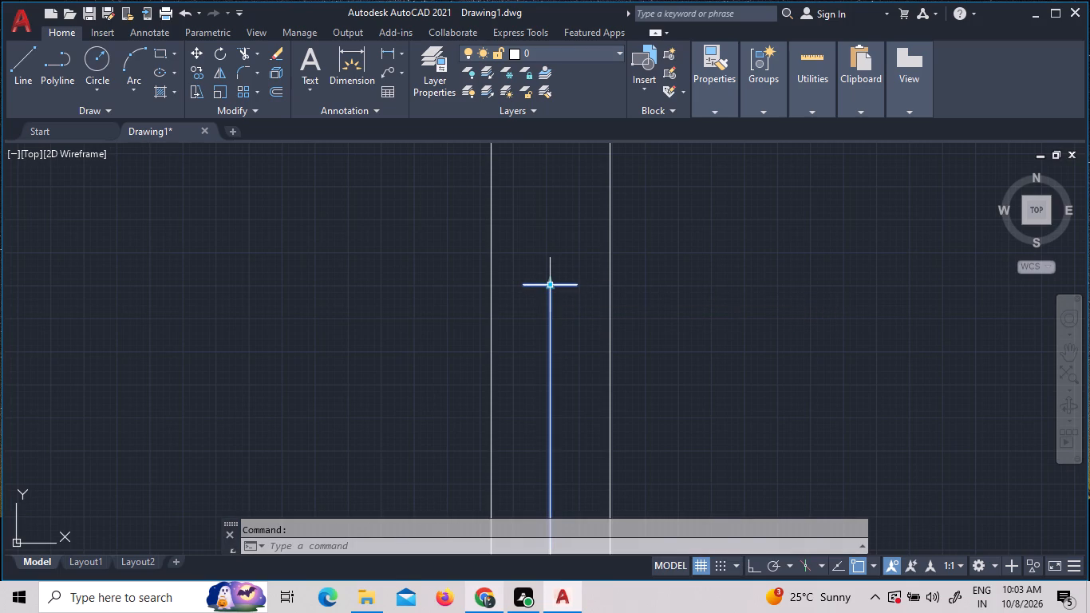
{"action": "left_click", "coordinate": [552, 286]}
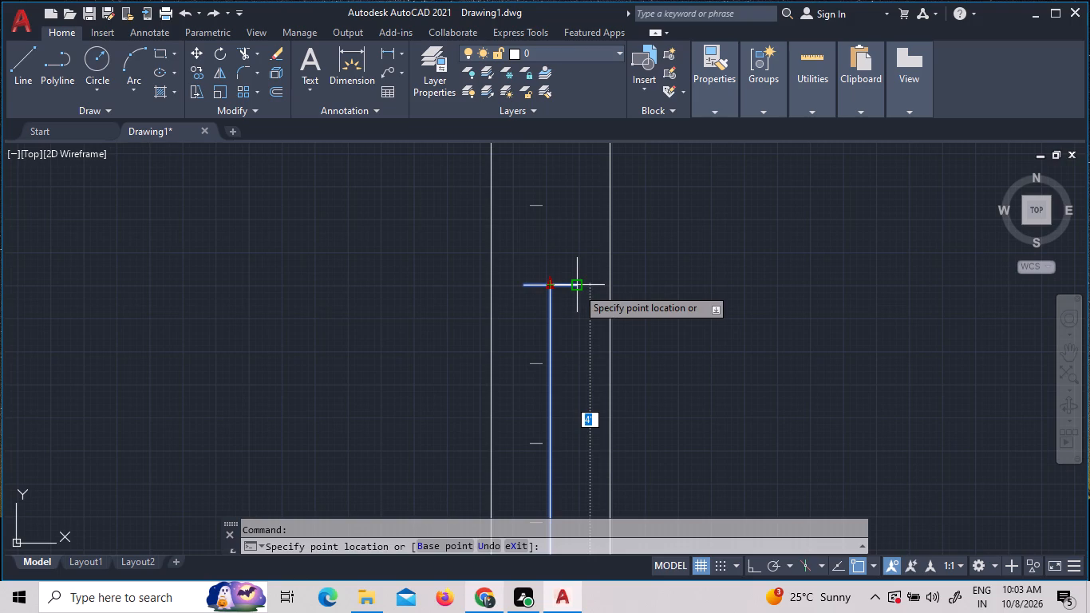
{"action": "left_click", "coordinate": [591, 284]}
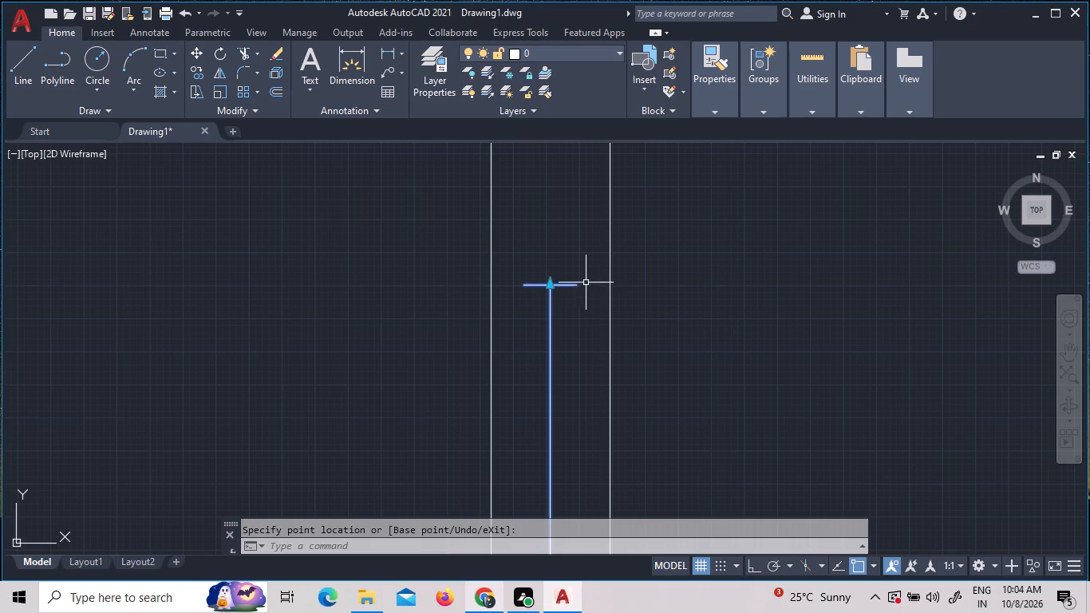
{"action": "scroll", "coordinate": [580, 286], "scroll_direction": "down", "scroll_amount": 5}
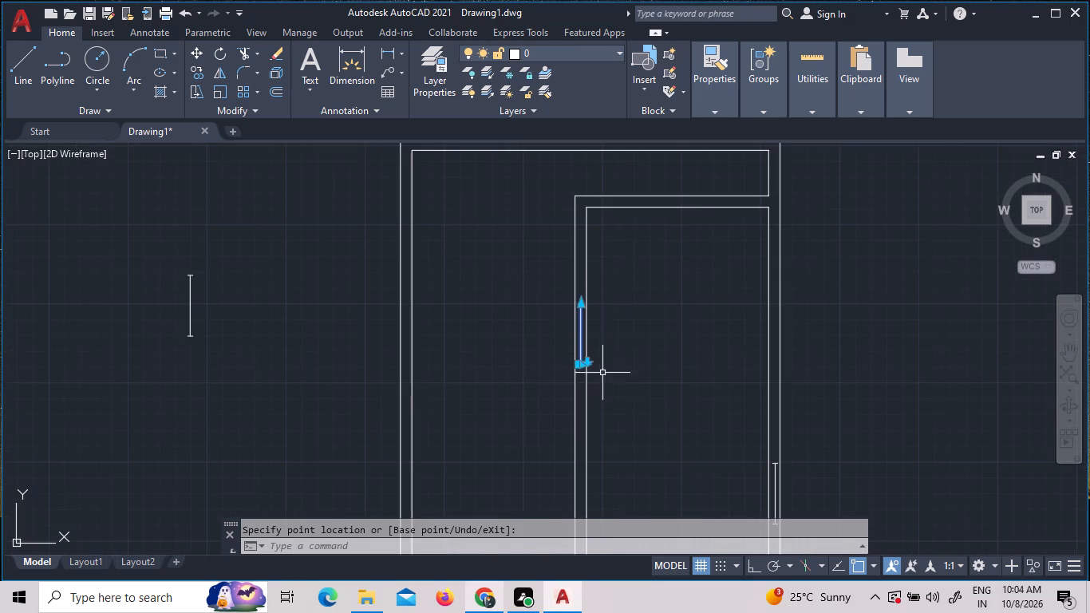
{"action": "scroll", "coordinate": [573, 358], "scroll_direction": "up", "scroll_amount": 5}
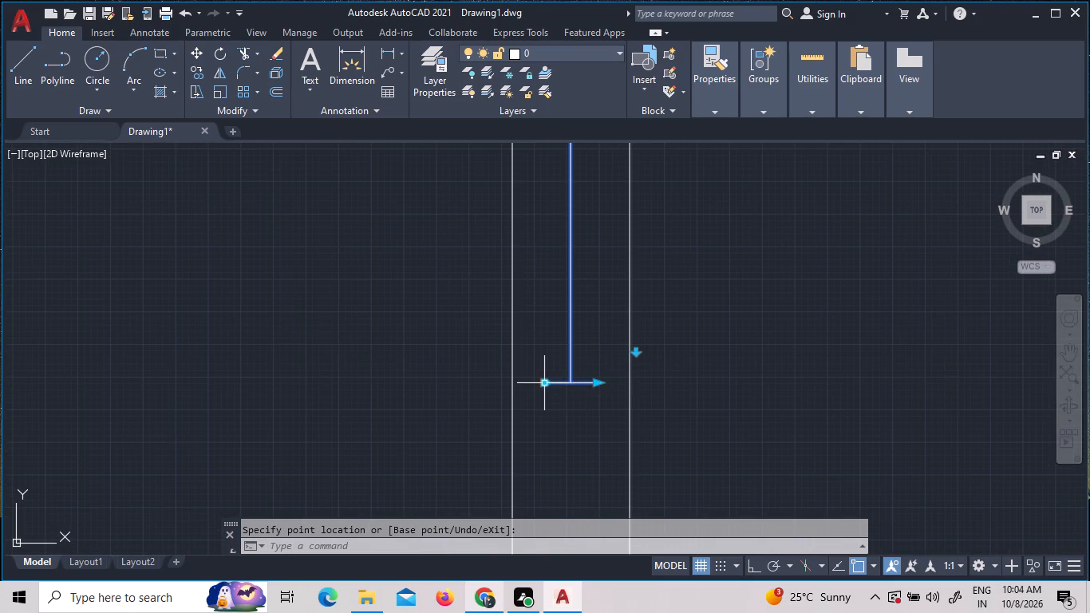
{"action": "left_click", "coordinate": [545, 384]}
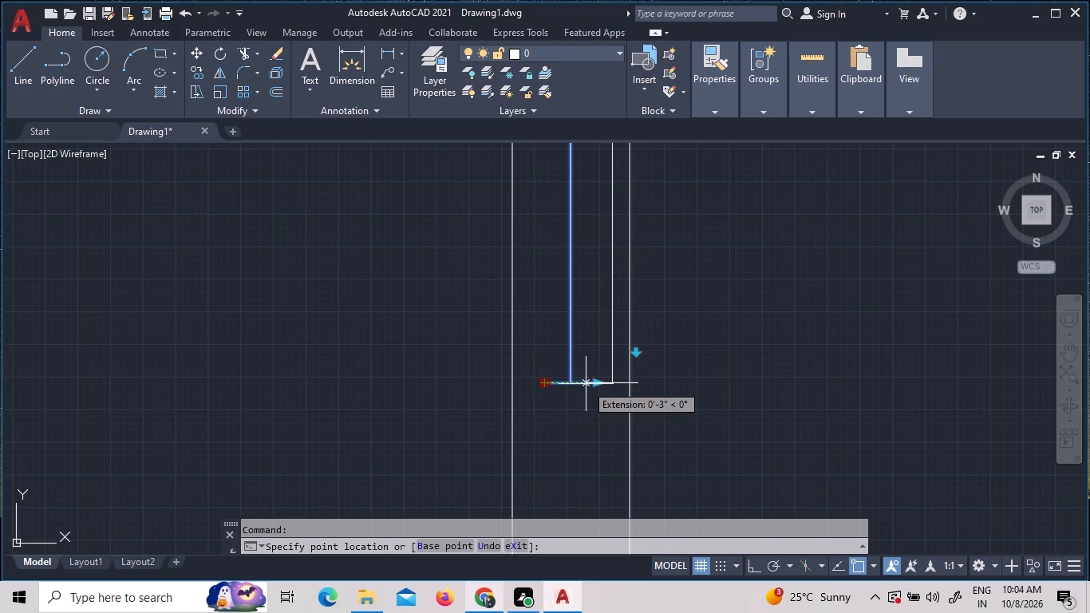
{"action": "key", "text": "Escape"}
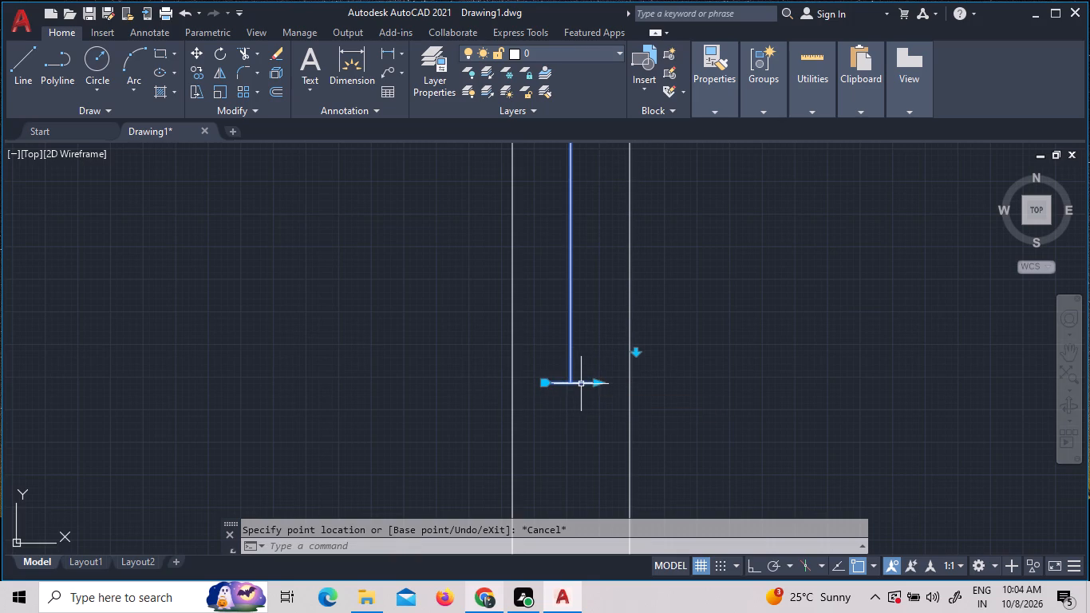
Widen the inner-wall window block to 6" using the thickness grip at its lower end.
{"action": "left_click", "coordinate": [580, 384]}
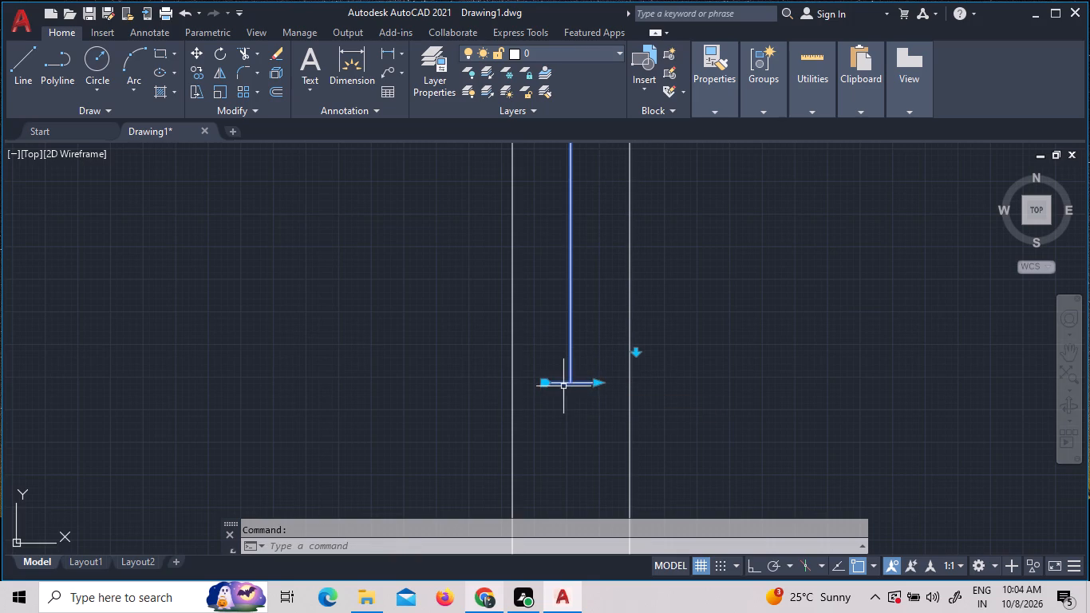
{"action": "scroll", "coordinate": [562, 391], "scroll_direction": "down", "scroll_amount": 1}
{"action": "scroll", "coordinate": [567, 386], "scroll_direction": "up", "scroll_amount": 1}
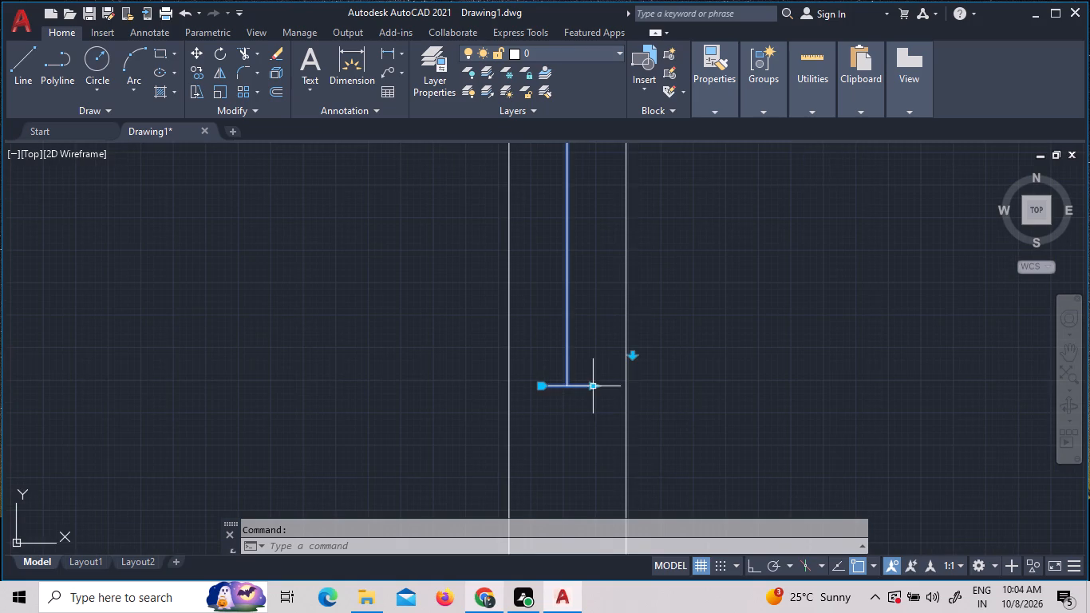
{"action": "left_click", "coordinate": [598, 383]}
{"action": "left_click", "coordinate": [595, 386]}
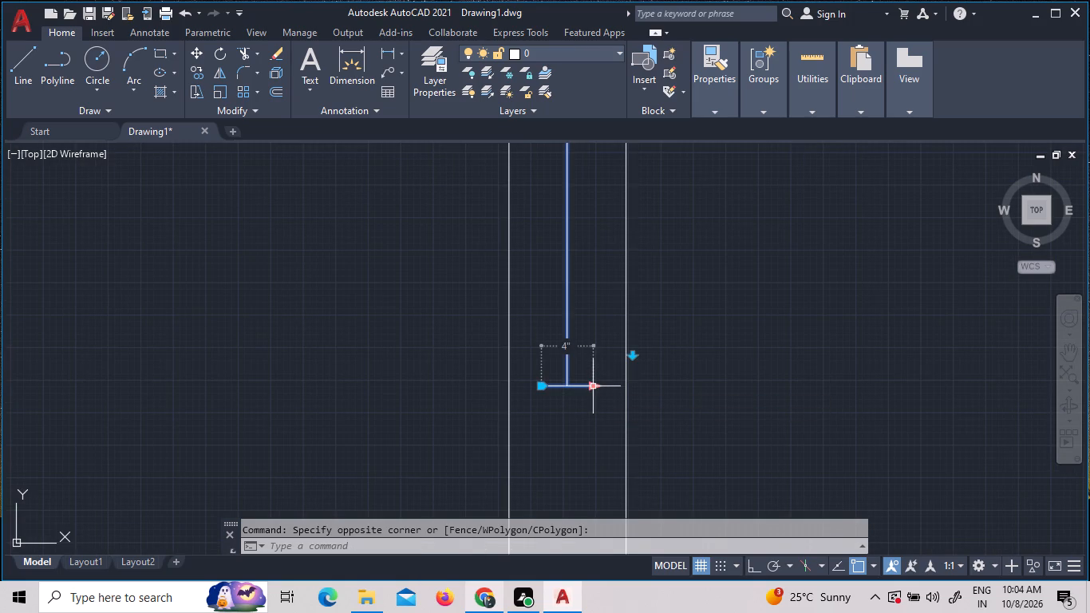
{"action": "left_click", "coordinate": [595, 387]}
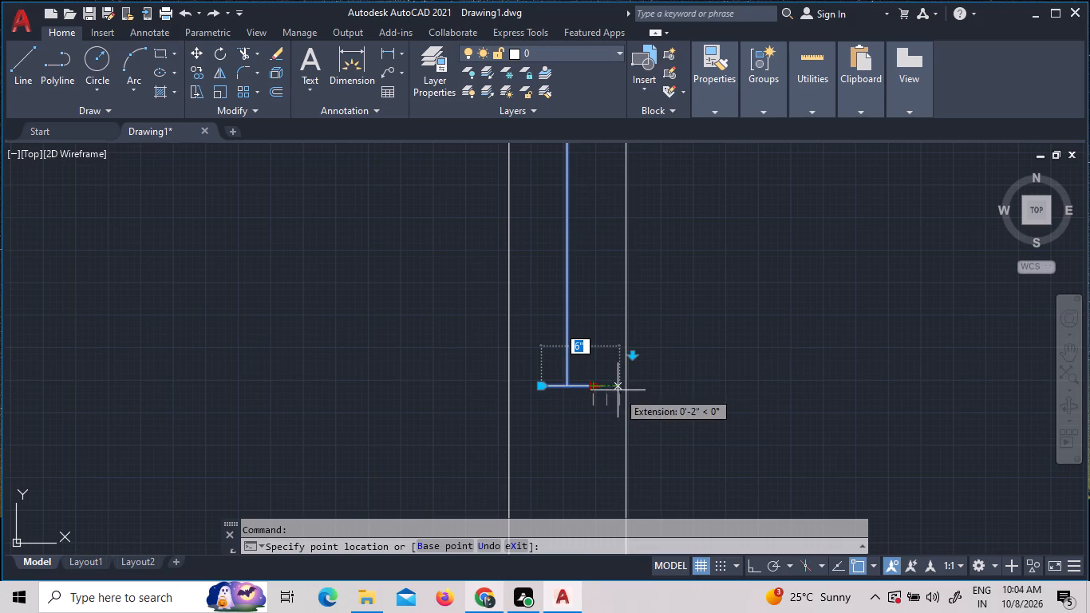
{"action": "left_click", "coordinate": [621, 388]}
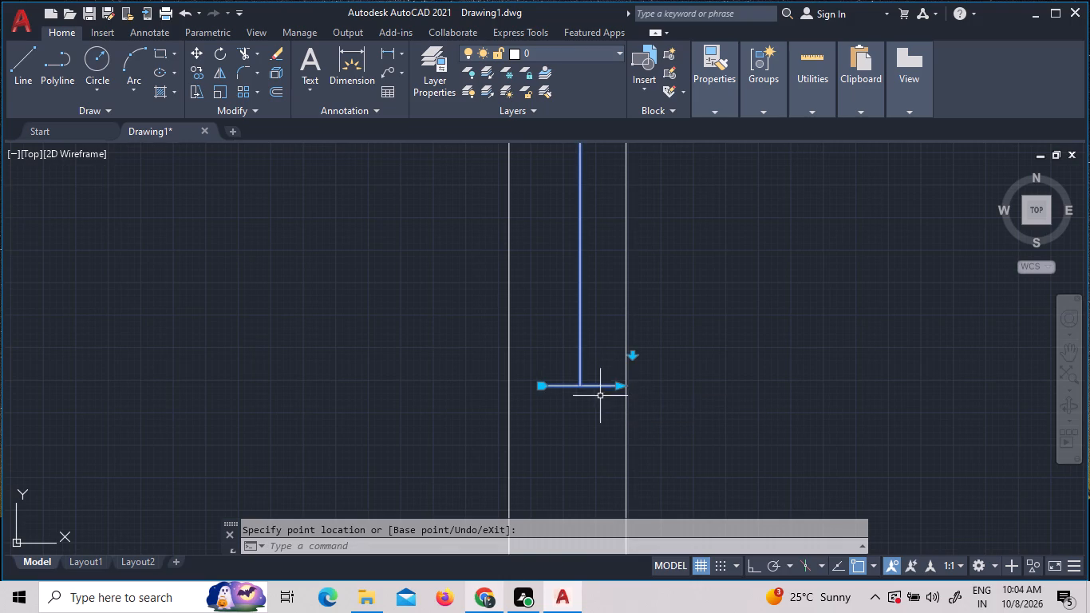
{"action": "left_click", "coordinate": [540, 389]}
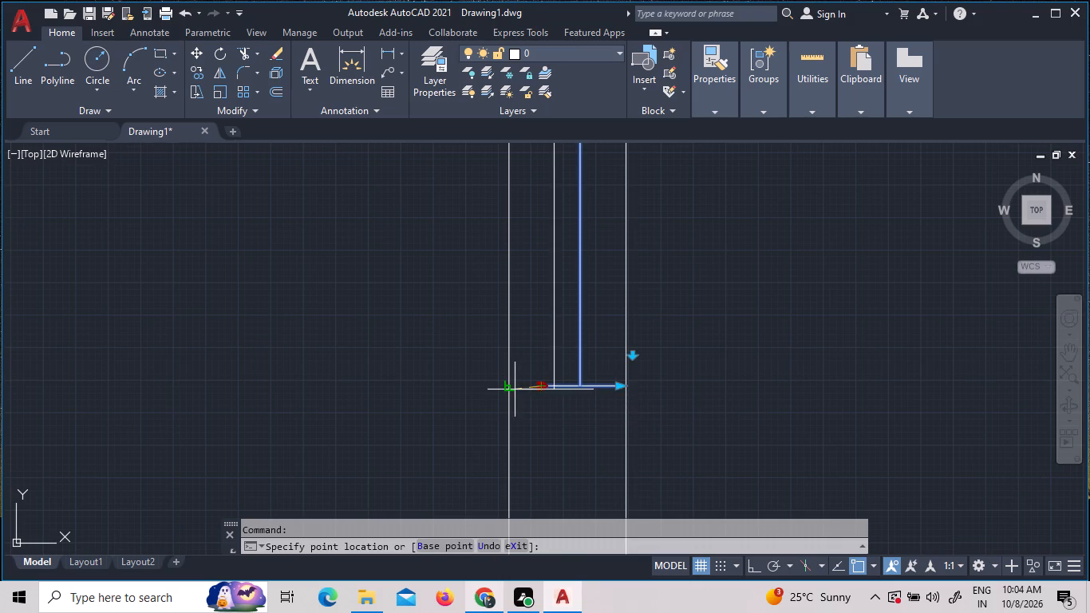
{"action": "key", "text": "Escape"}
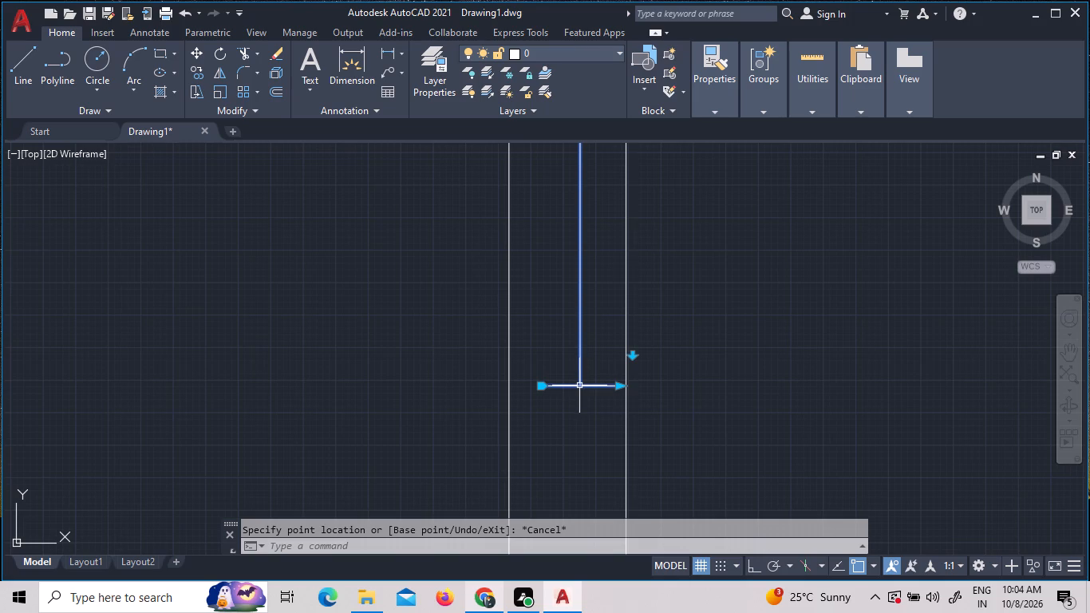
Move the window block by its lower end's midpoint so its left edge meets the inner wall's left line.
{"action": "left_click", "coordinate": [579, 386]}
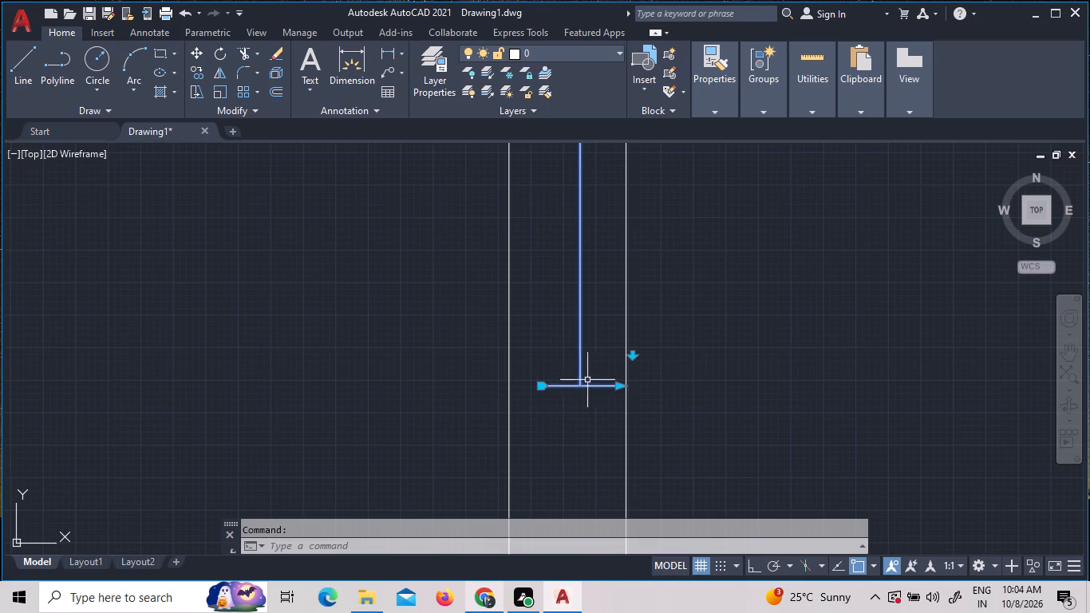
{"action": "scroll", "coordinate": [585, 392], "scroll_direction": "down", "scroll_amount": 3}
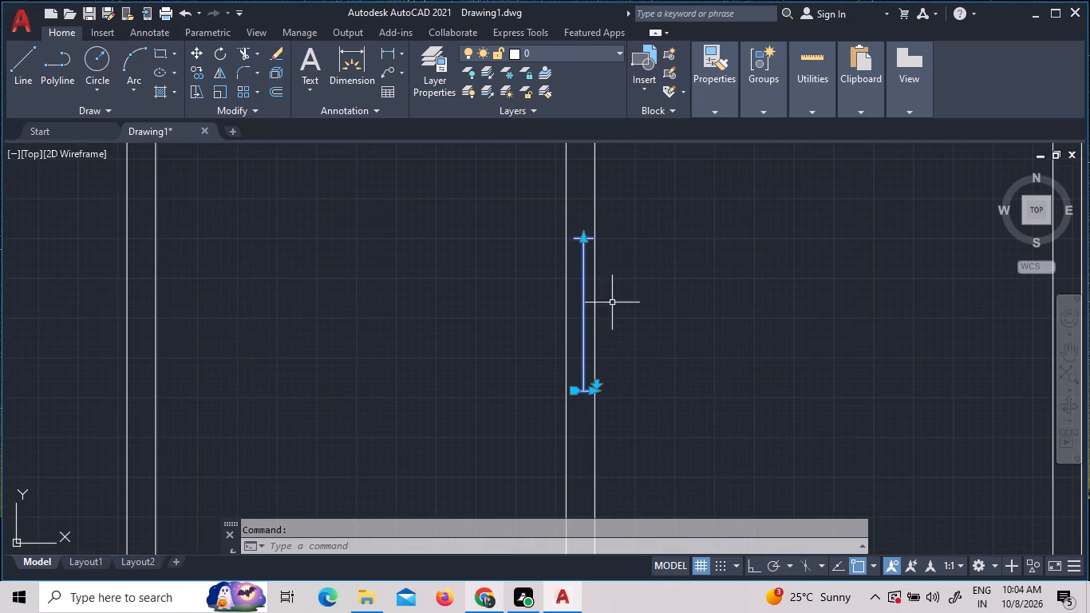
{"action": "scroll", "coordinate": [593, 348], "scroll_direction": "up", "scroll_amount": 3}
{"action": "scroll", "coordinate": [596, 373], "scroll_direction": "down", "scroll_amount": 2}
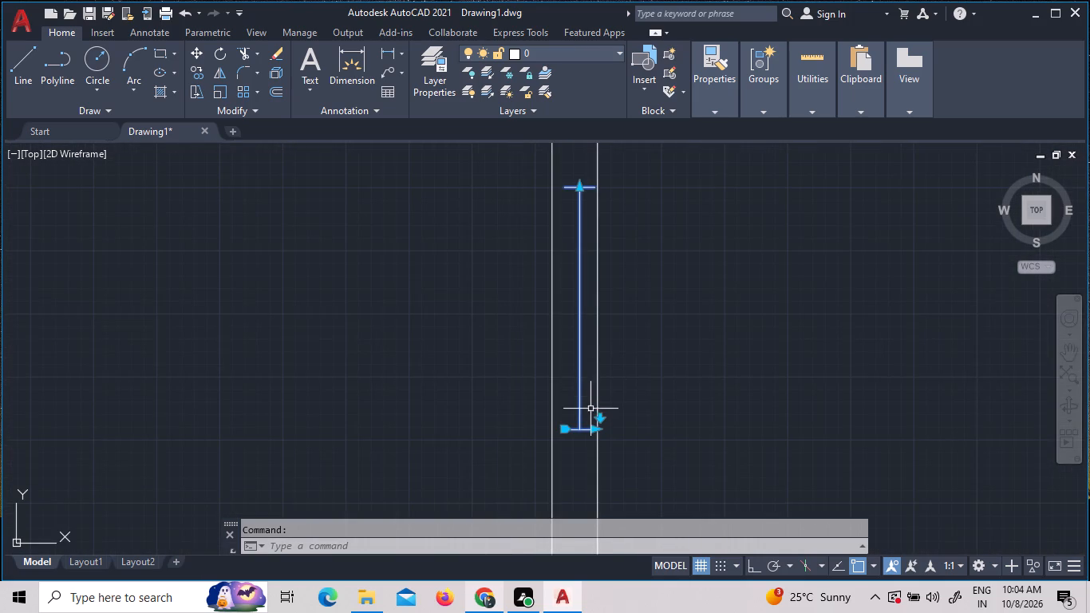
{"action": "scroll", "coordinate": [592, 422], "scroll_direction": "up", "scroll_amount": 2}
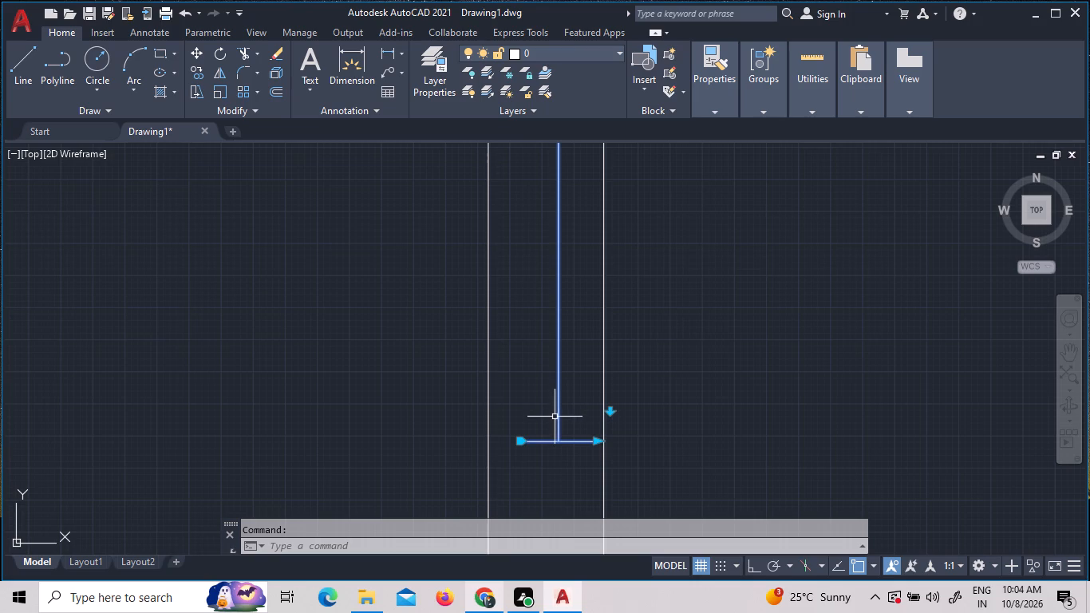
{"action": "key", "text": "Escape"}
{"action": "left_click", "coordinate": [558, 414]}
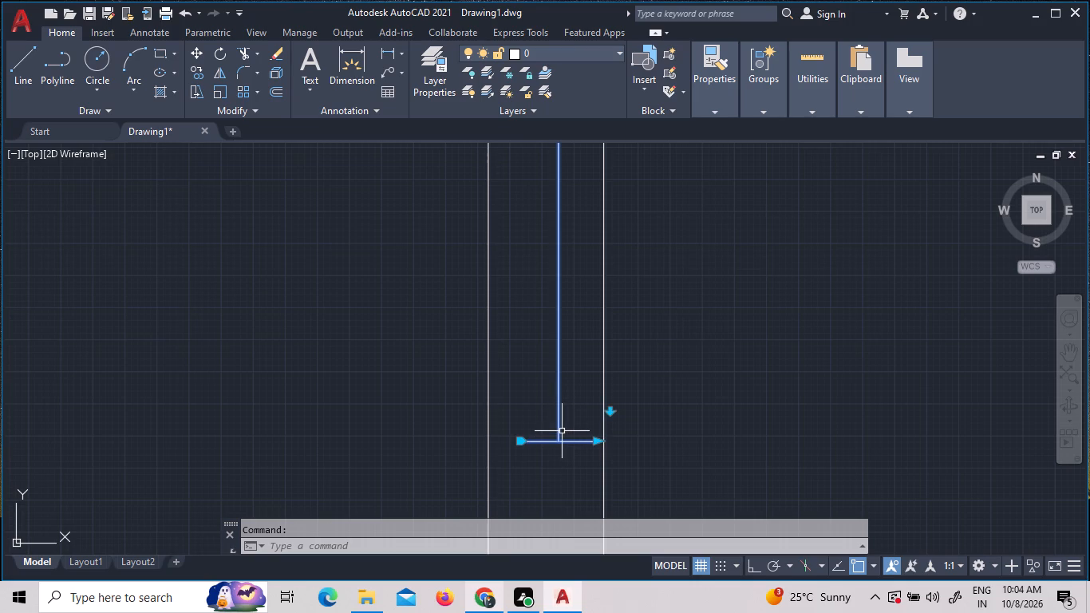
{"action": "right_click", "coordinate": [560, 430]}
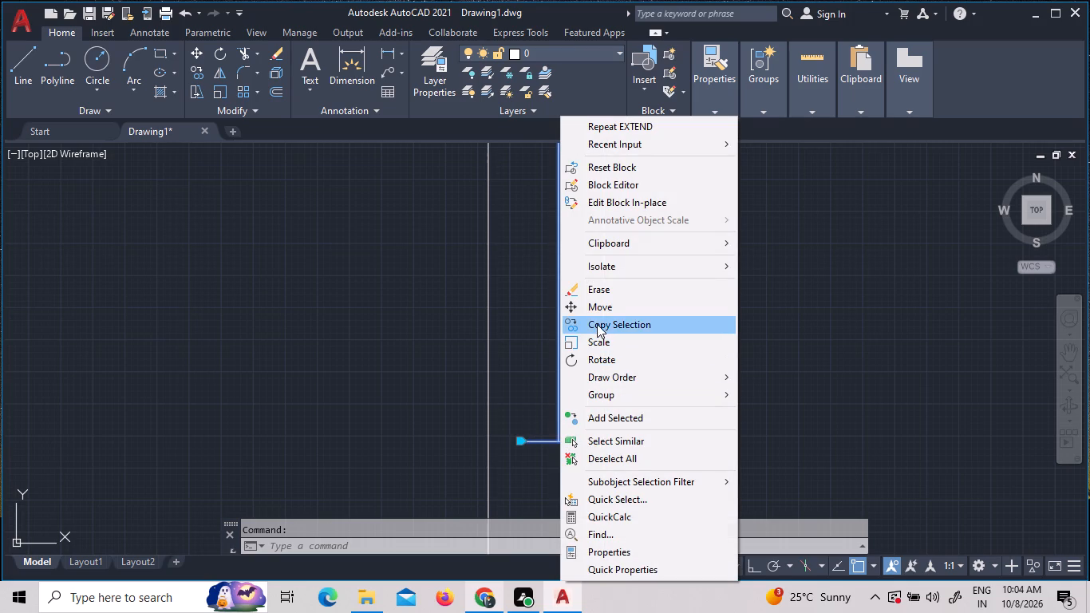
{"action": "left_click", "coordinate": [603, 308]}
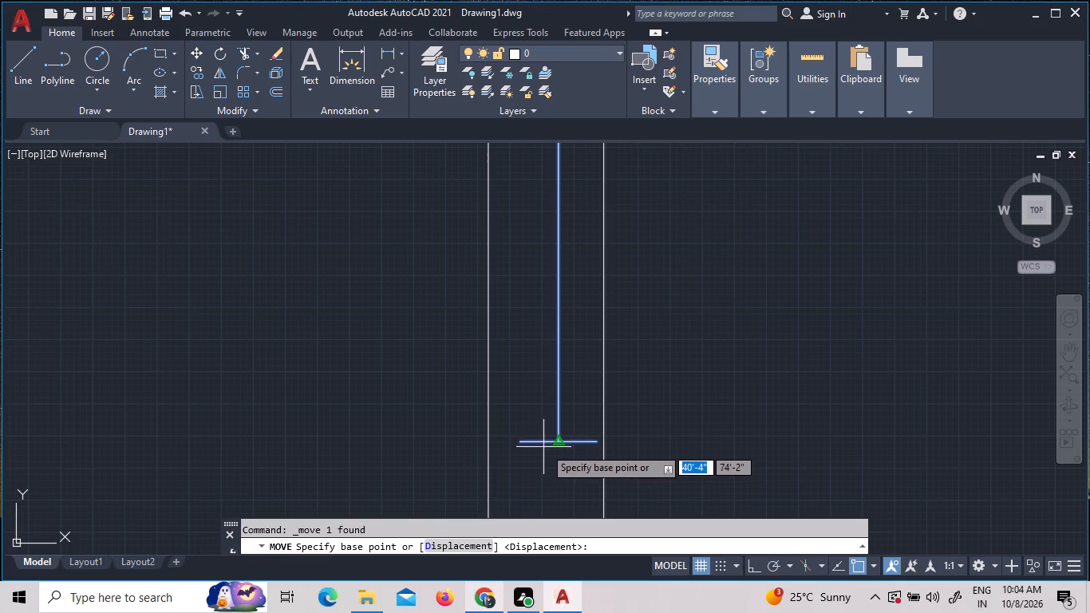
{"action": "scroll", "coordinate": [559, 441], "scroll_direction": "up", "scroll_amount": 3}
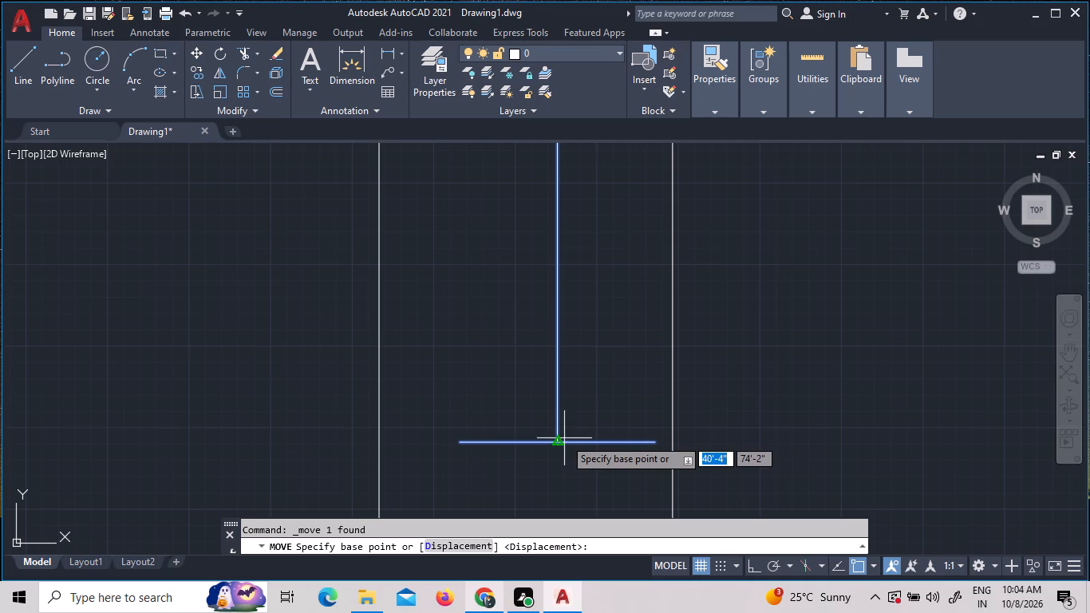
{"action": "left_click", "coordinate": [554, 443]}
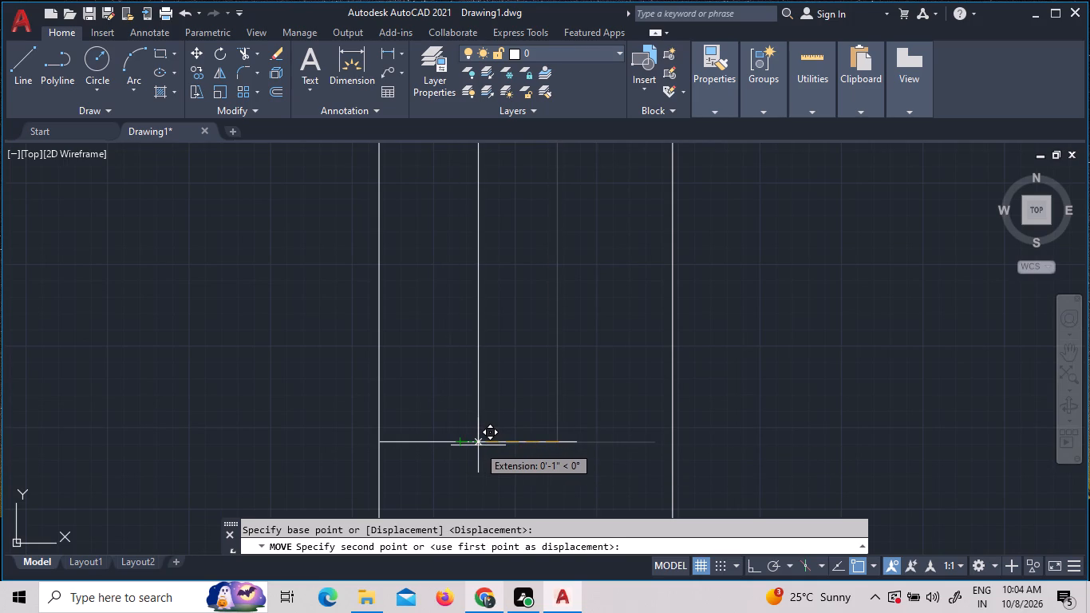
{"action": "left_click", "coordinate": [478, 445]}
{"action": "key", "text": "Escape"}
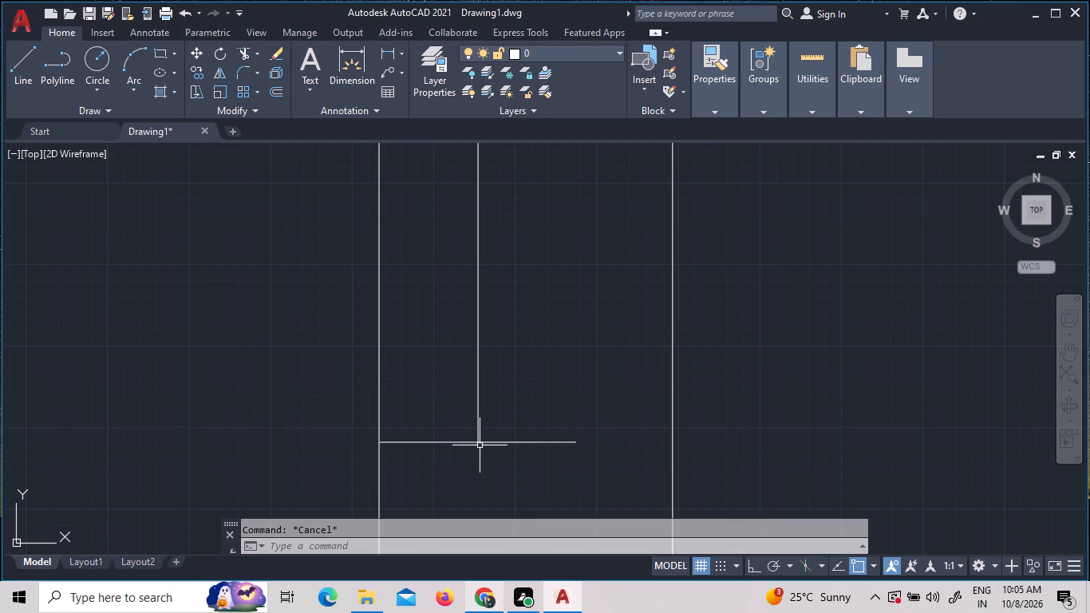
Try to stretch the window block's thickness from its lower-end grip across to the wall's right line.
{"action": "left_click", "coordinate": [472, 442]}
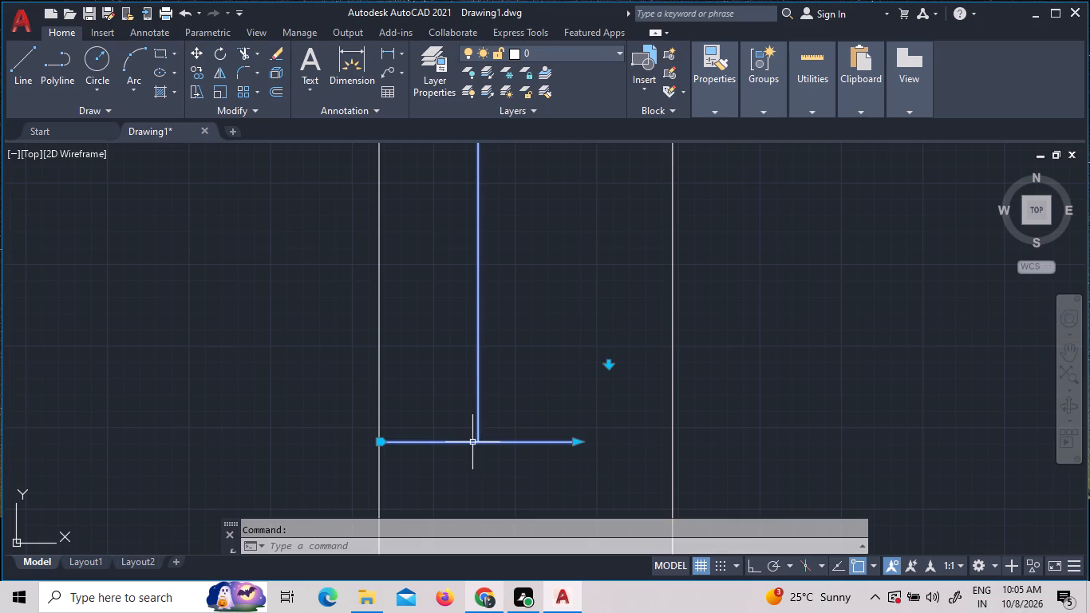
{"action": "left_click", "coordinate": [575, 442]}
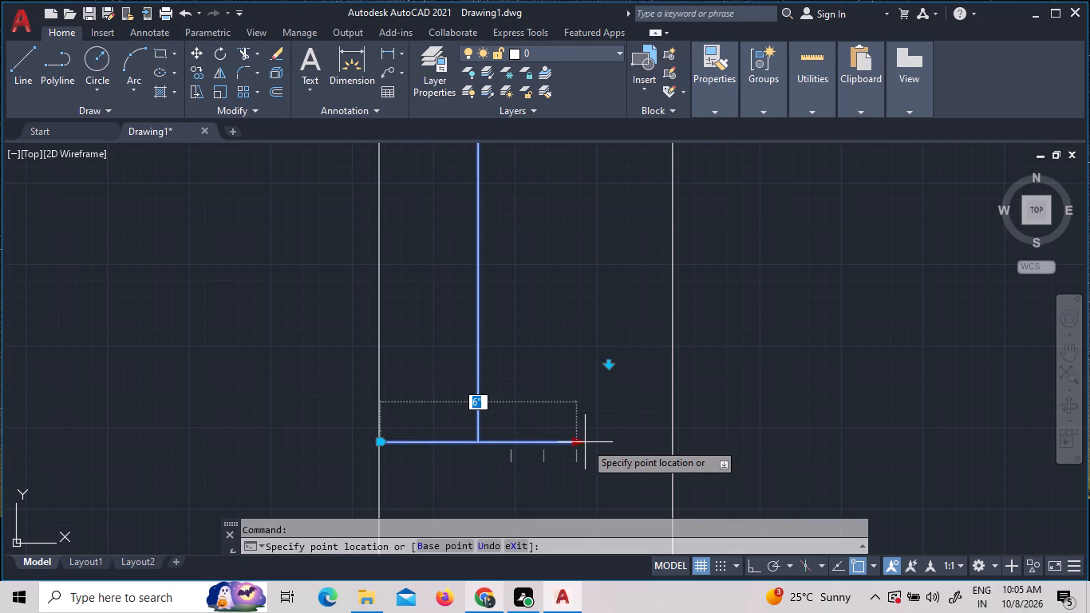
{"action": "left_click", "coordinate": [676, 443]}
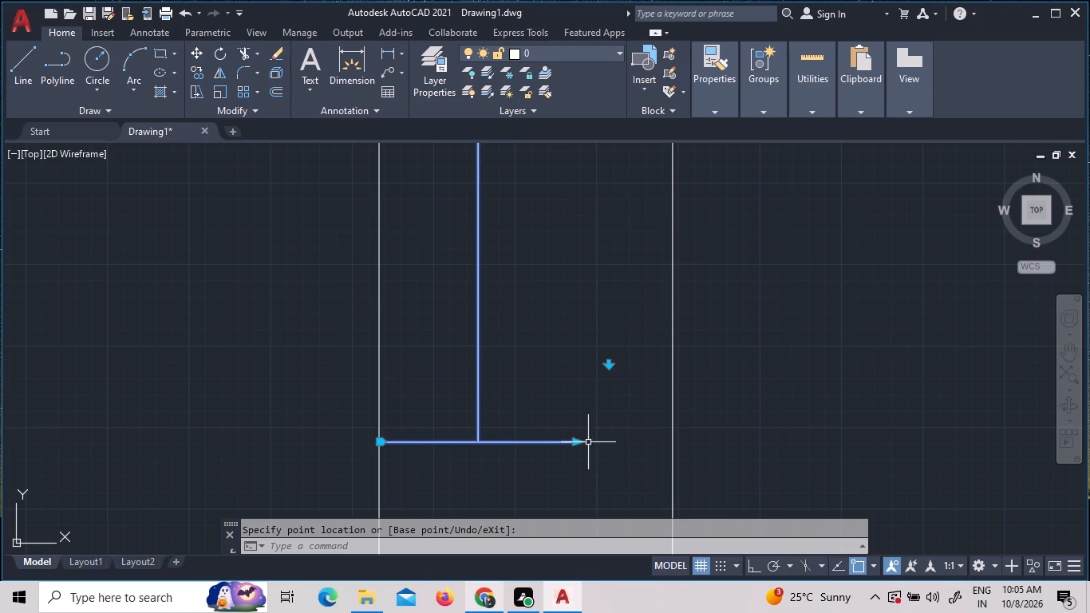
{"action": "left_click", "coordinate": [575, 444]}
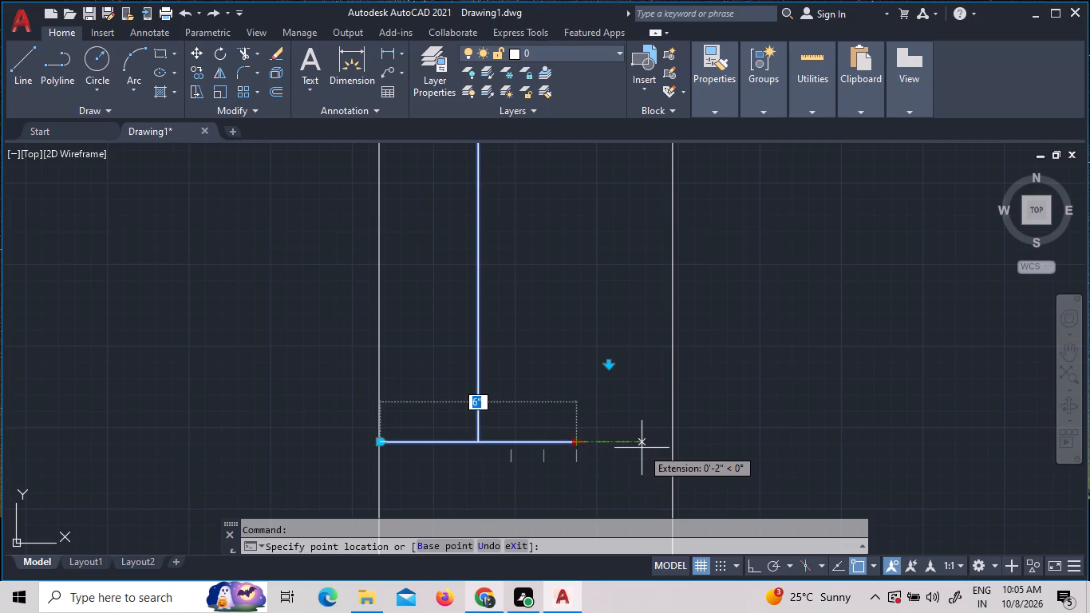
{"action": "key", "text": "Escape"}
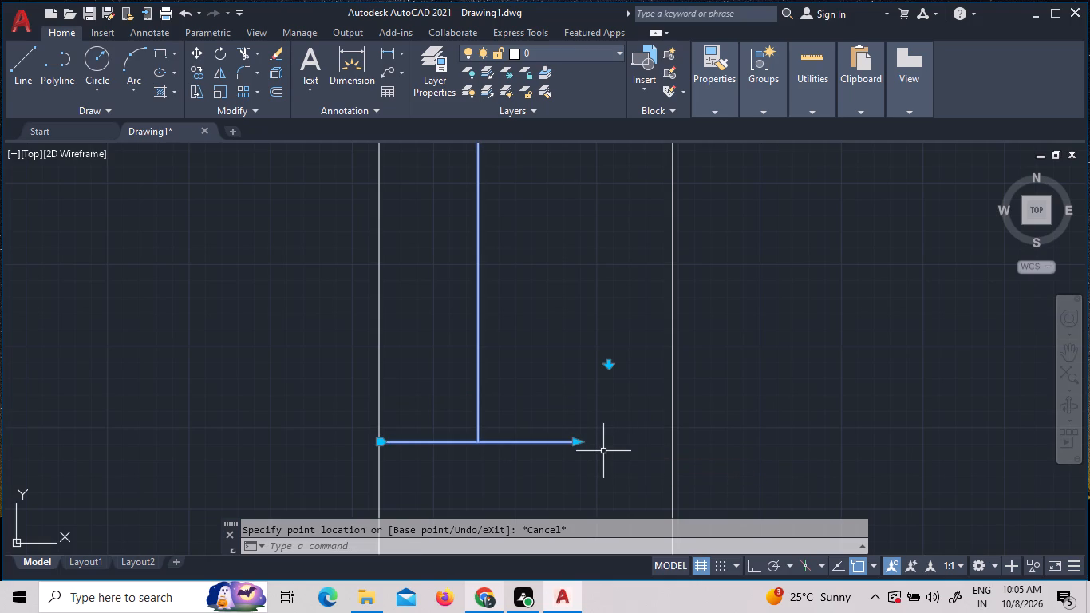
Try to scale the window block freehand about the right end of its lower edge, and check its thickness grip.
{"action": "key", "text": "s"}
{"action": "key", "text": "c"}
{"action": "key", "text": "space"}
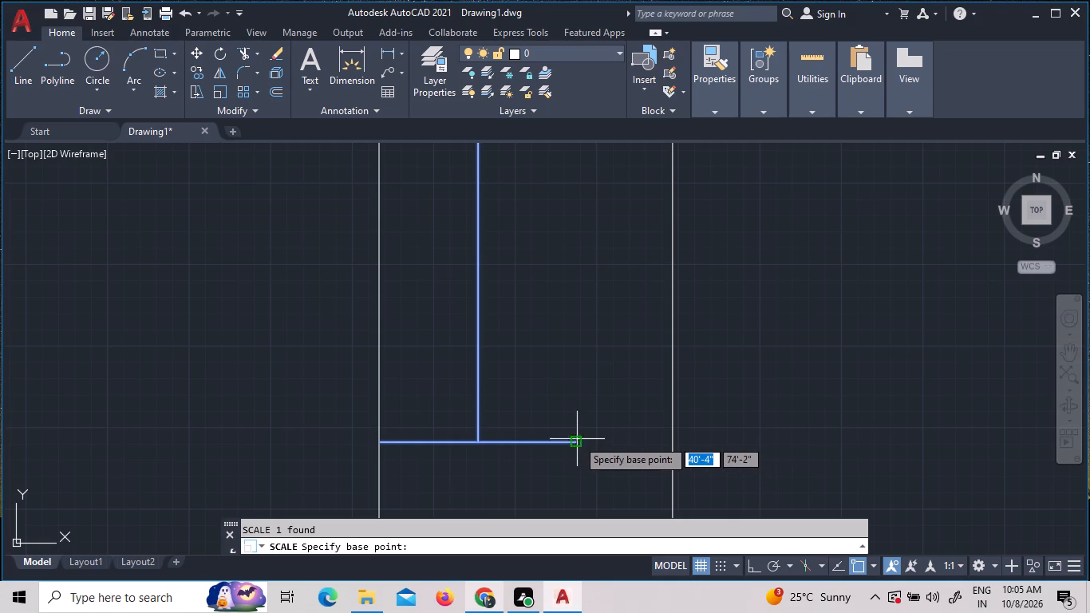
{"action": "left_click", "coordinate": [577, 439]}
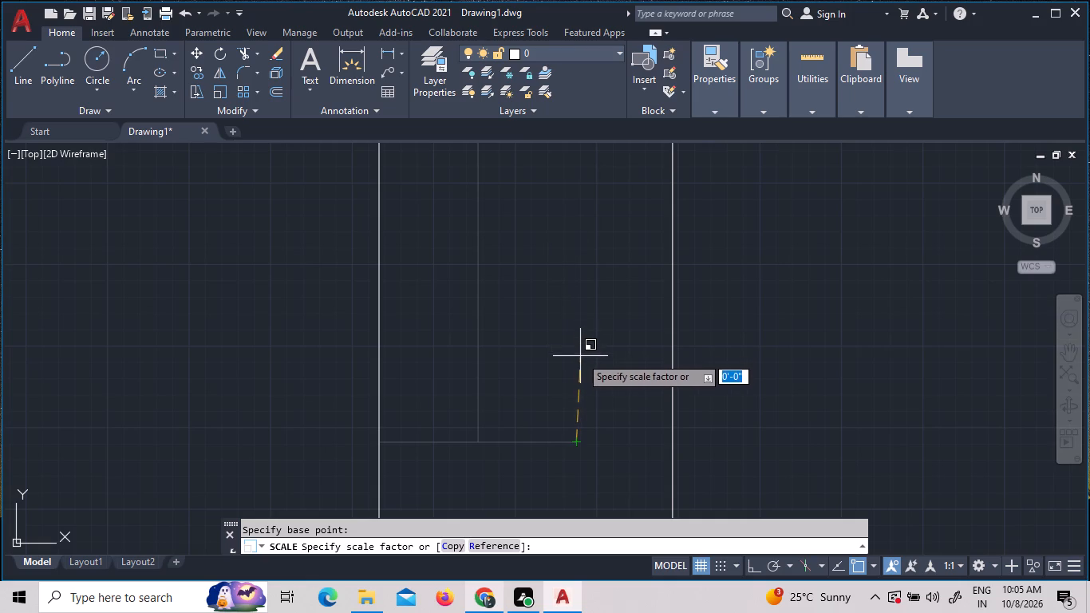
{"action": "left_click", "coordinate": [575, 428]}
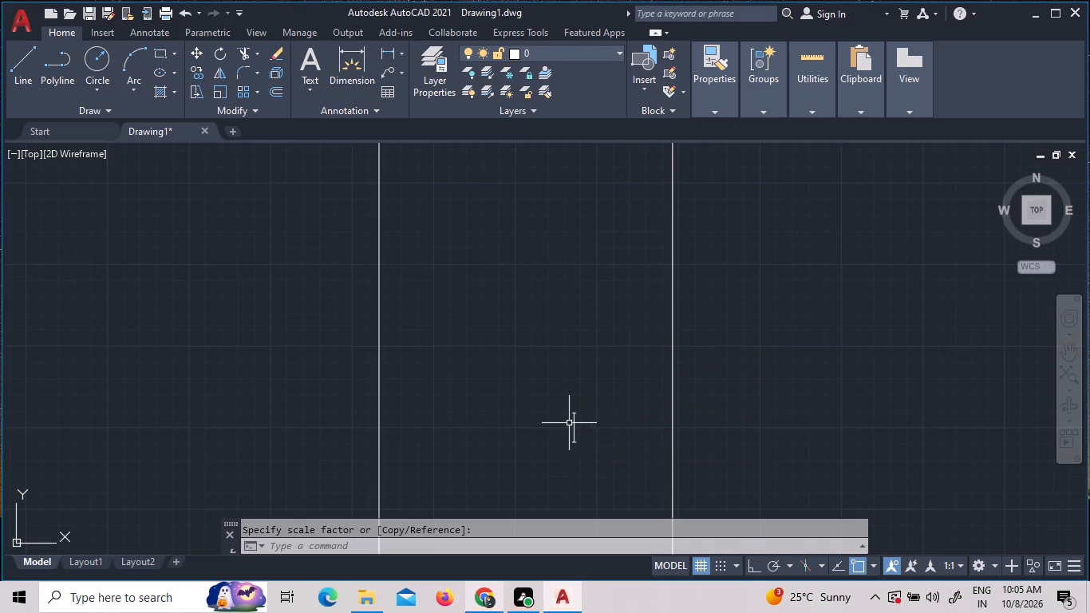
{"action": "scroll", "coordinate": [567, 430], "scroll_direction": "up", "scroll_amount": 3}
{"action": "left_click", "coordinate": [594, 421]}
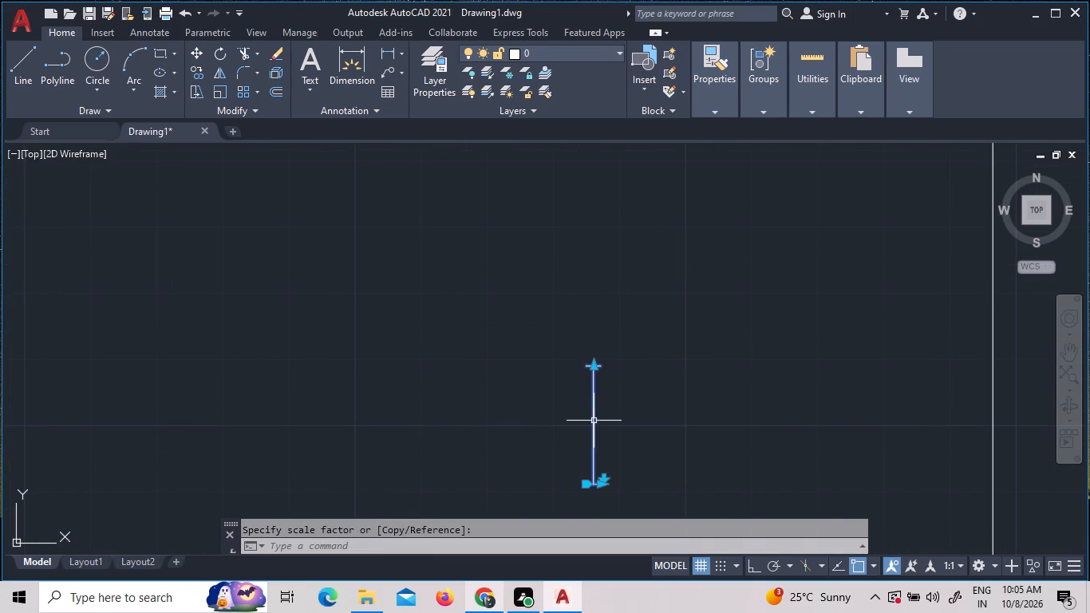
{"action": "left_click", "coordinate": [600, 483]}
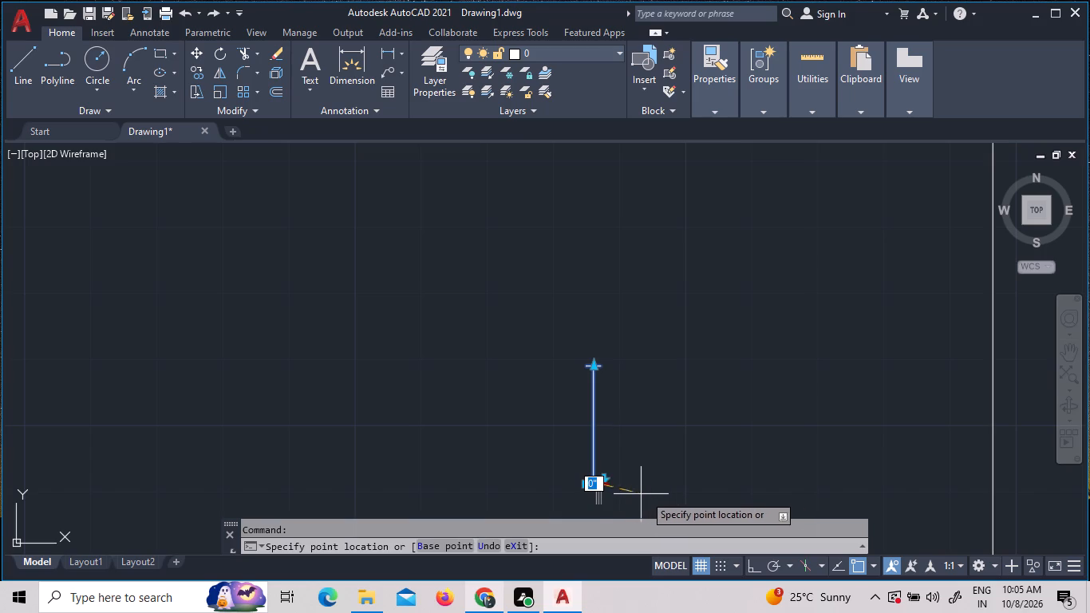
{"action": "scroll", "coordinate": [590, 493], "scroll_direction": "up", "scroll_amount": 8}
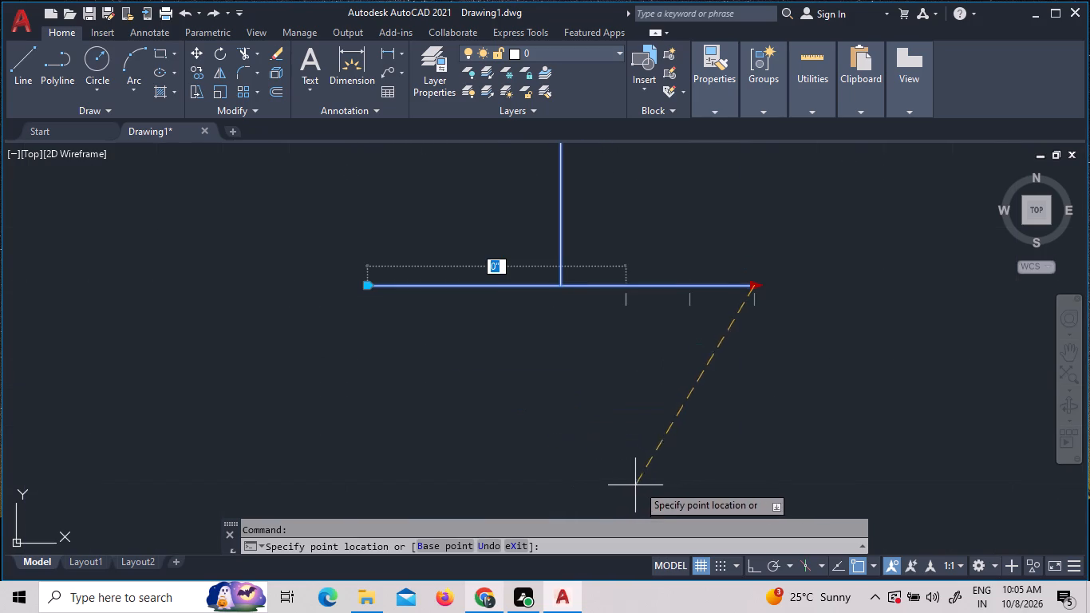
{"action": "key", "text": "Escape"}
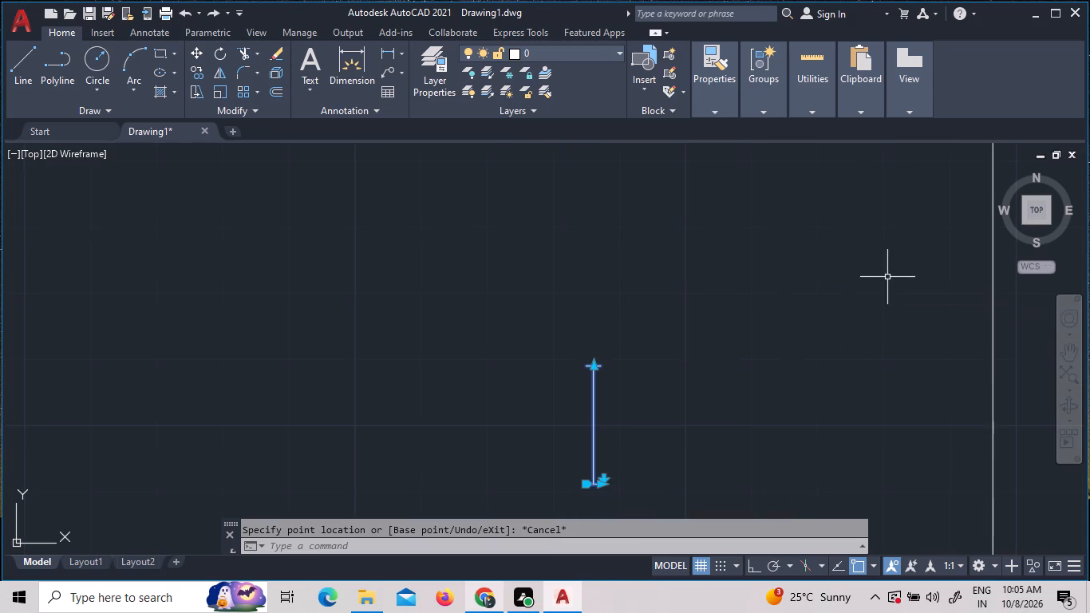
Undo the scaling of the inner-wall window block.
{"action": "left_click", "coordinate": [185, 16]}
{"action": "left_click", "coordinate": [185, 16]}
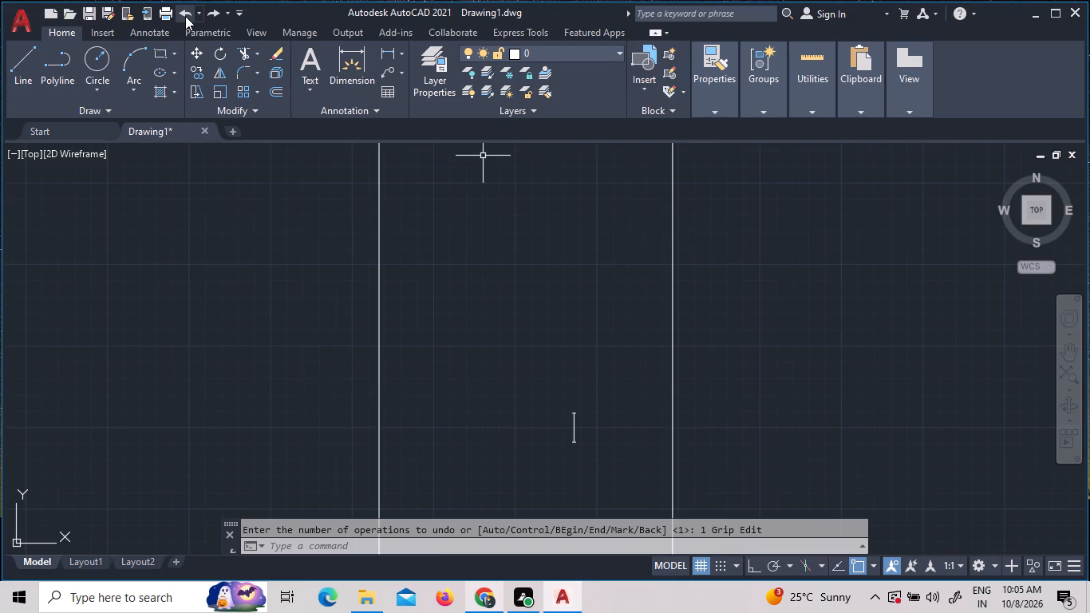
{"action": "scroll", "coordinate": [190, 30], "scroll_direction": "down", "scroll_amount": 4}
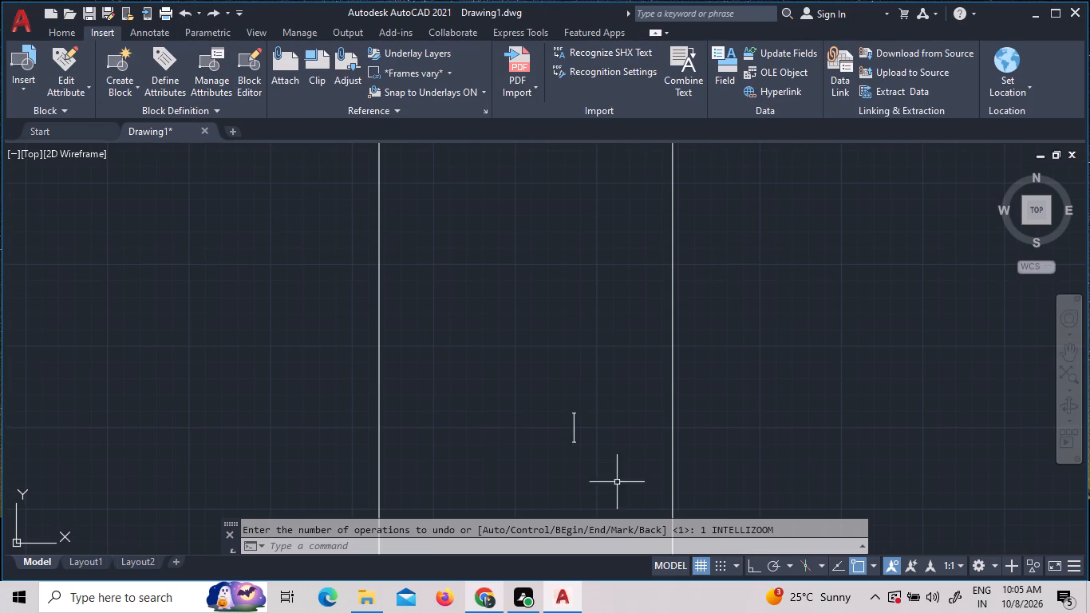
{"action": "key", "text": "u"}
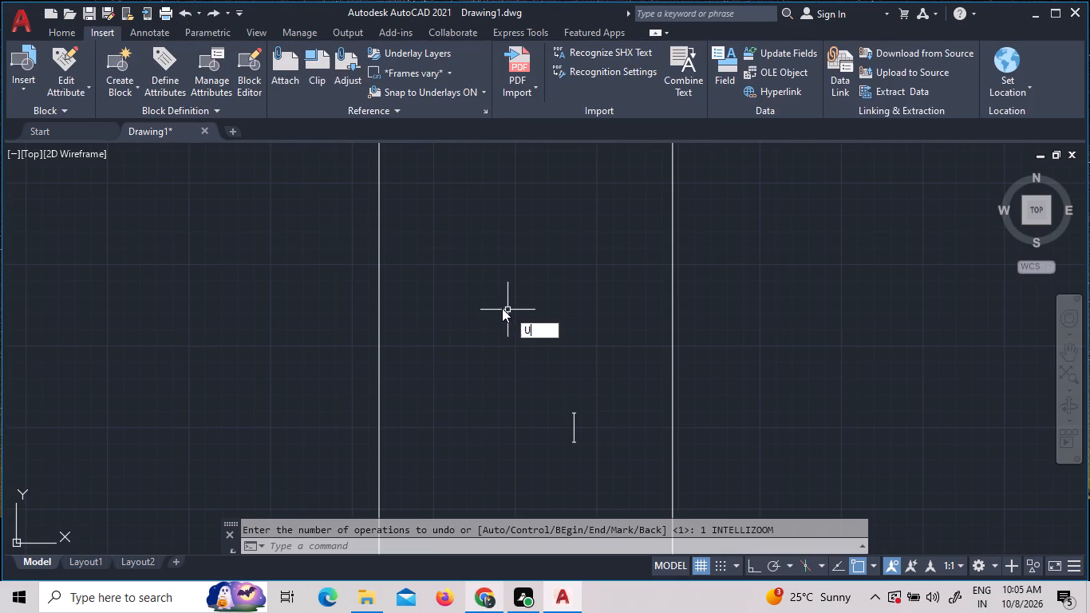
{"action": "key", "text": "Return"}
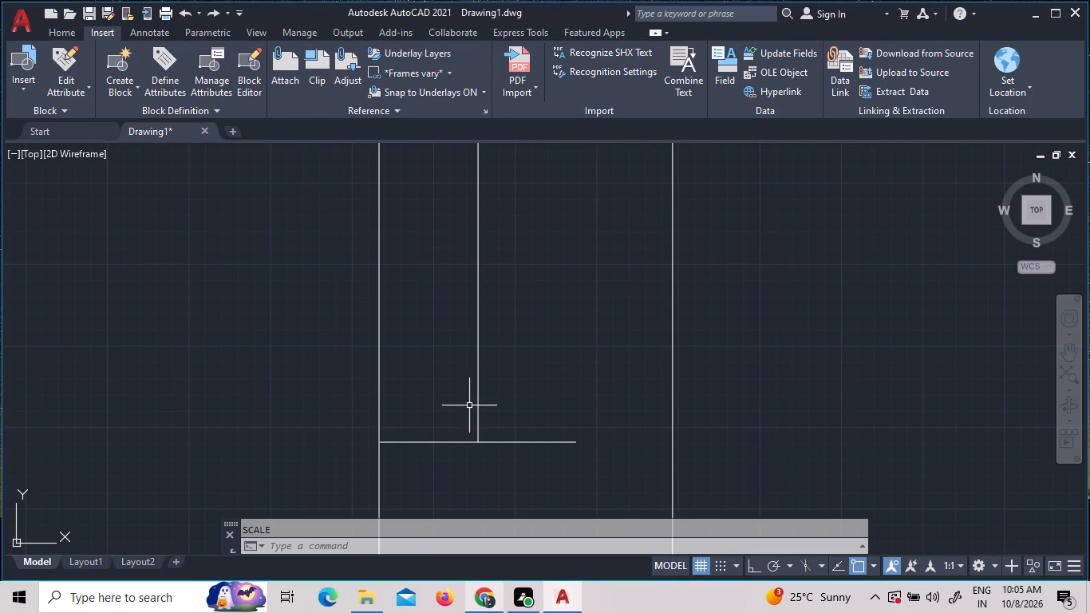
Scale the inner-wall window block about the left end of its lower edge, picking the wall's right line, to about 2" thick.
{"action": "left_click", "coordinate": [480, 413]}
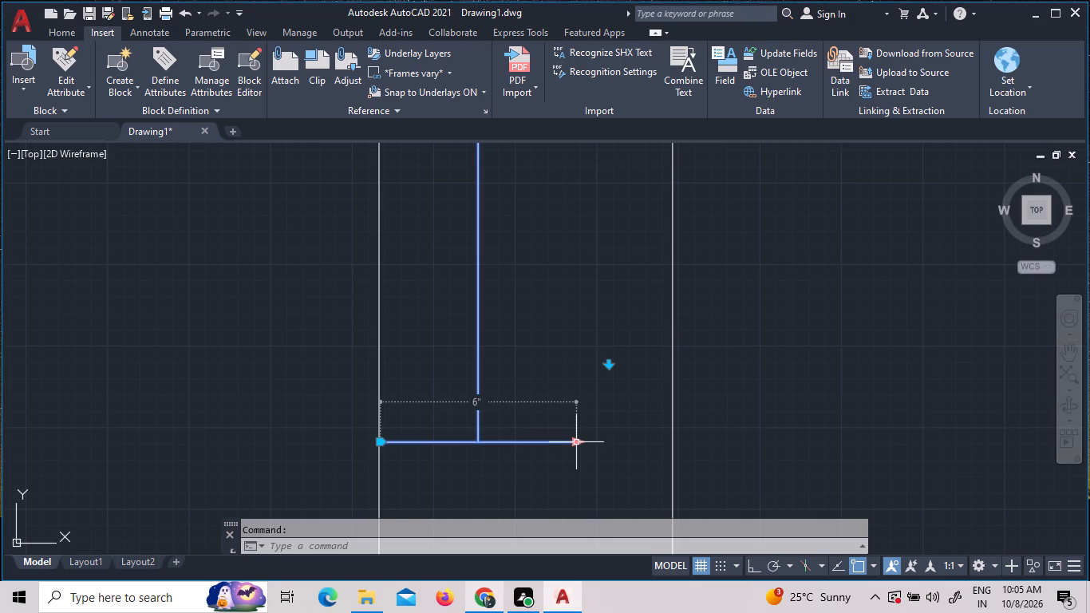
{"action": "type", "text": "SC"}
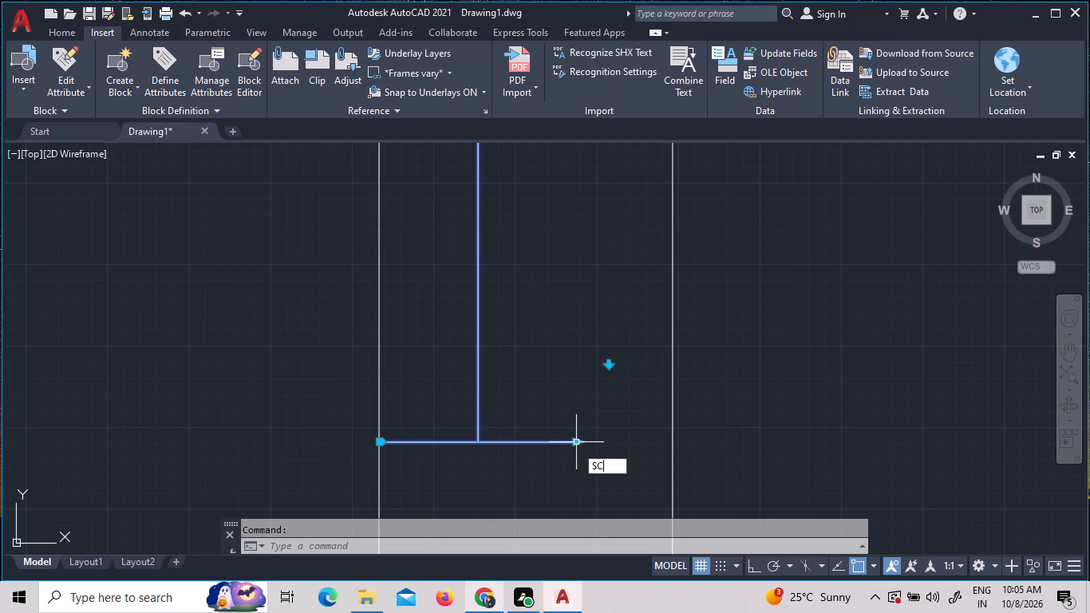
{"action": "key", "text": "space"}
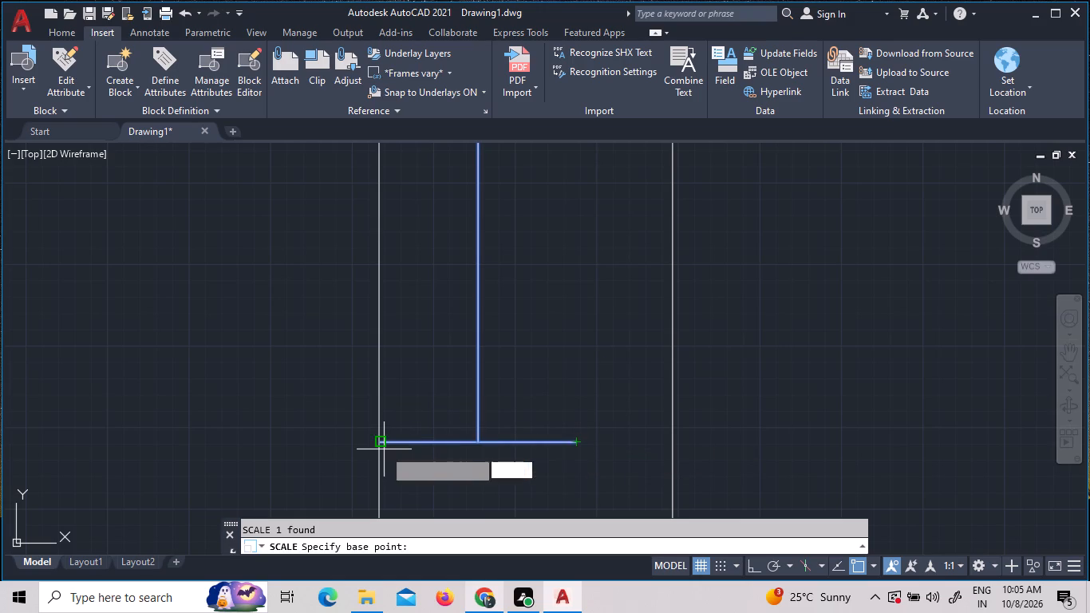
{"action": "left_click", "coordinate": [381, 441]}
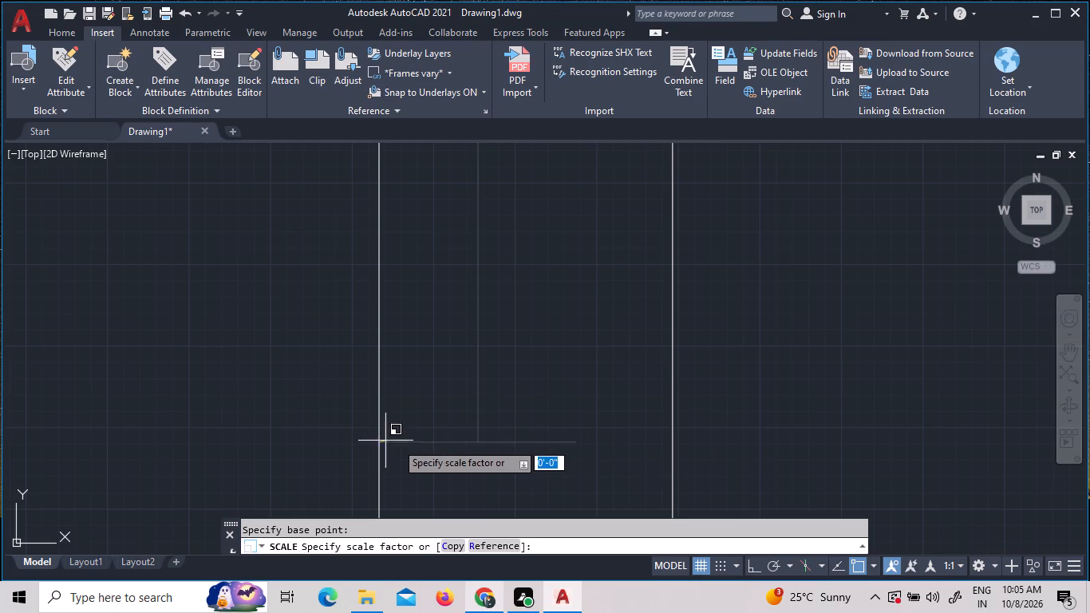
{"action": "left_click", "coordinate": [677, 443]}
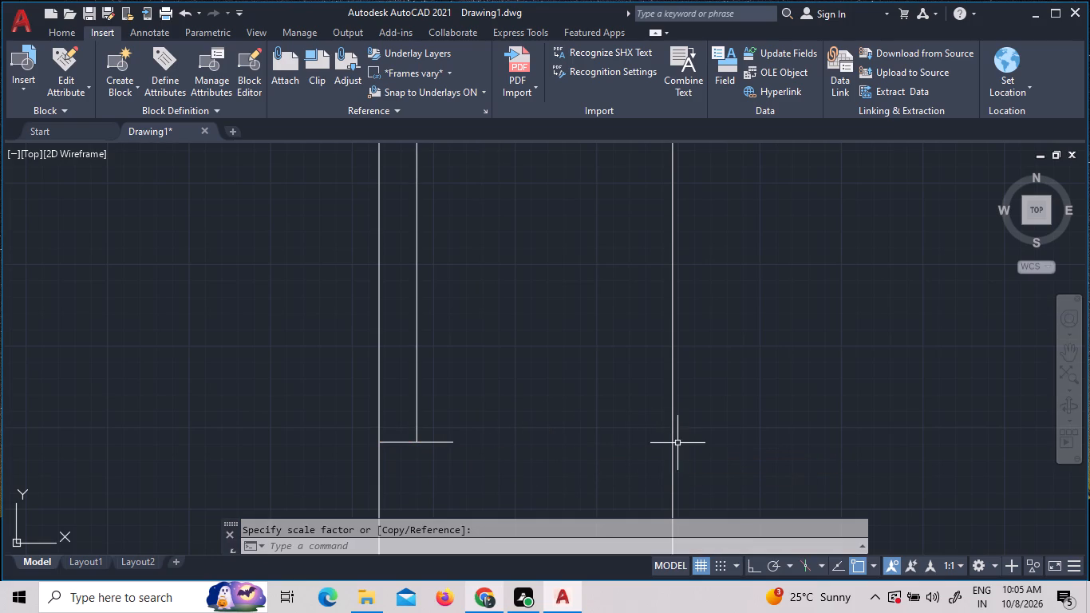
Check the scaled window block's fit between the wall lines and its thickness at the lower-end grip.
{"action": "scroll", "coordinate": [467, 462], "scroll_direction": "down", "scroll_amount": 2}
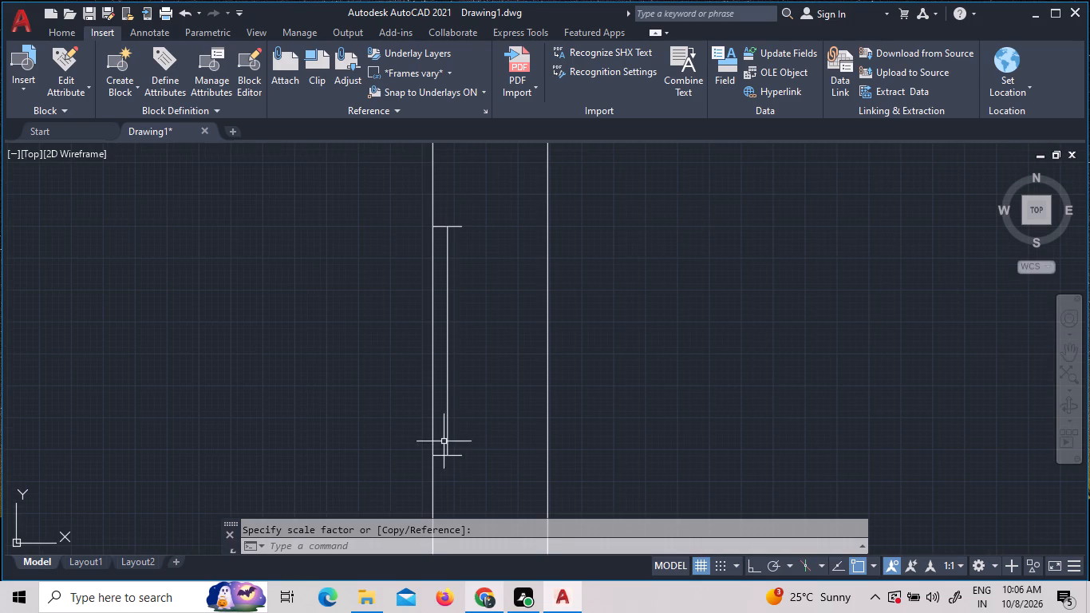
{"action": "scroll", "coordinate": [440, 441], "scroll_direction": "up", "scroll_amount": 1}
{"action": "scroll", "coordinate": [473, 474], "scroll_direction": "down", "scroll_amount": 3}
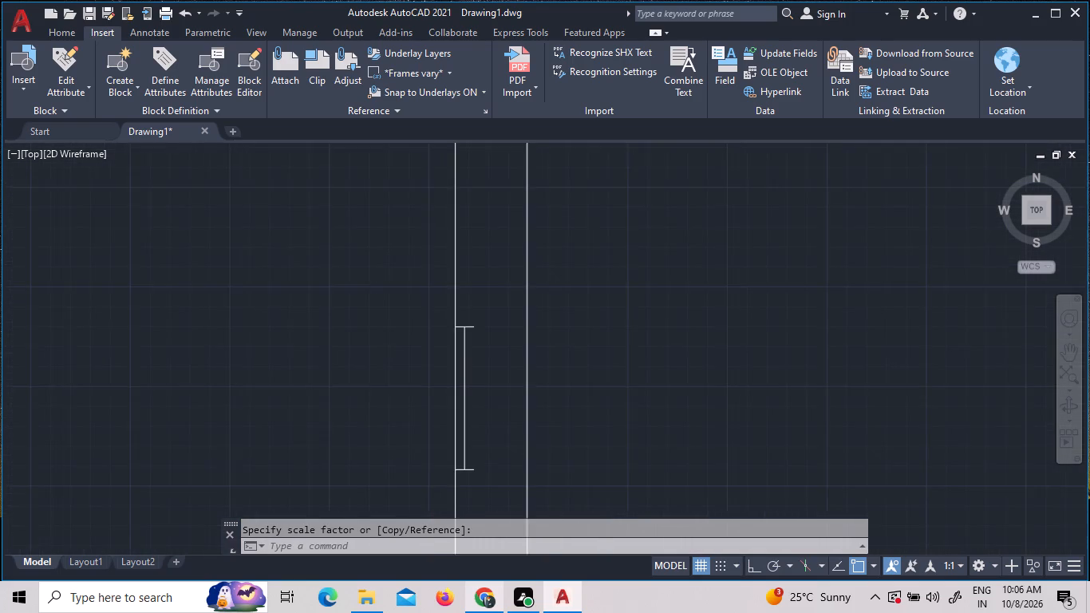
{"action": "scroll", "coordinate": [471, 481], "scroll_direction": "up", "scroll_amount": 5}
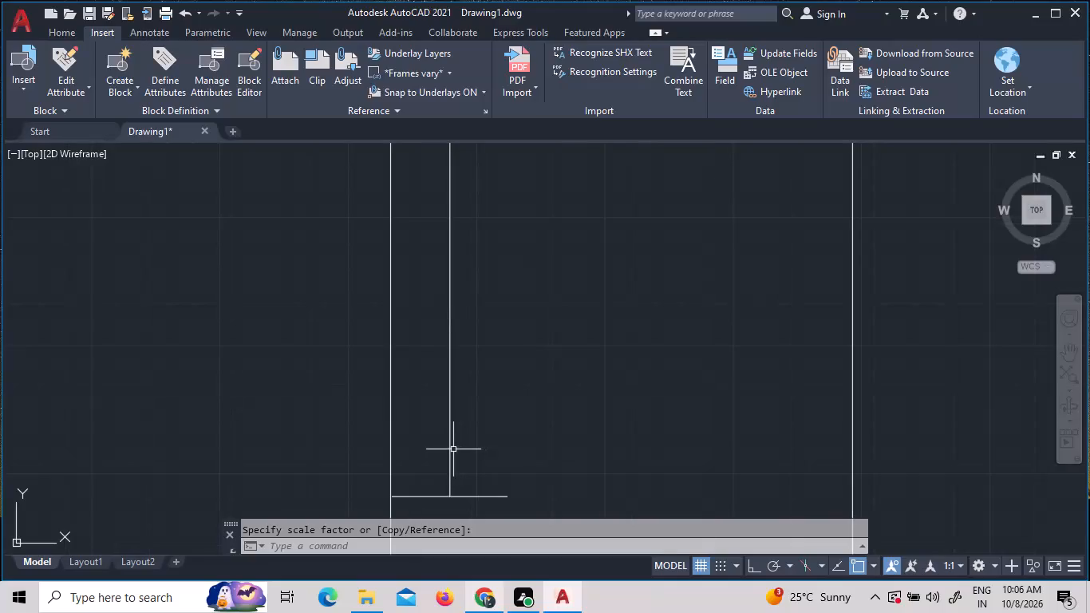
{"action": "left_click", "coordinate": [449, 445]}
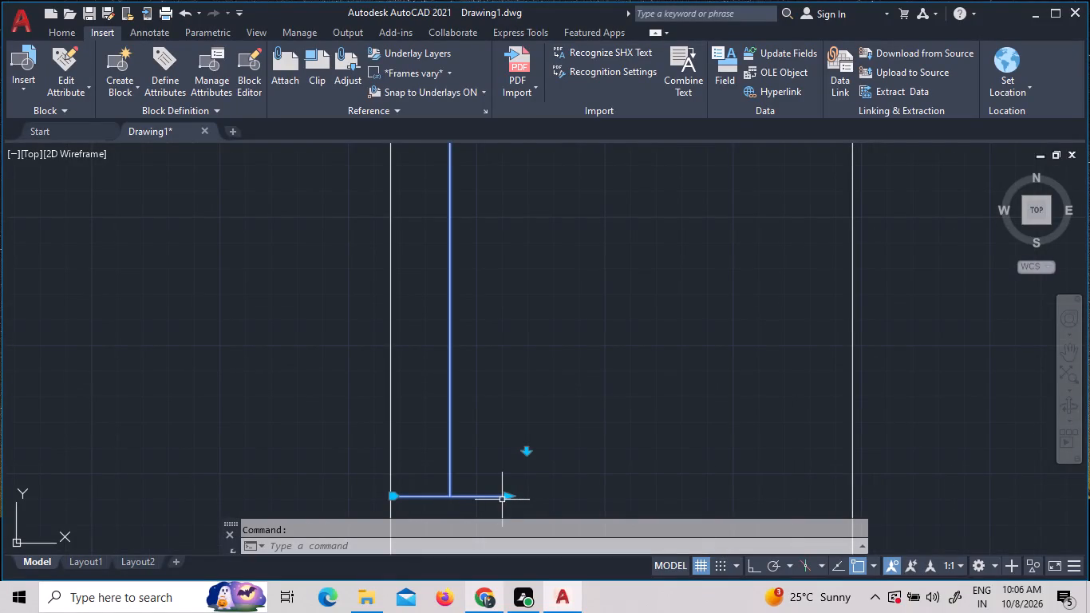
{"action": "left_click", "coordinate": [505, 499]}
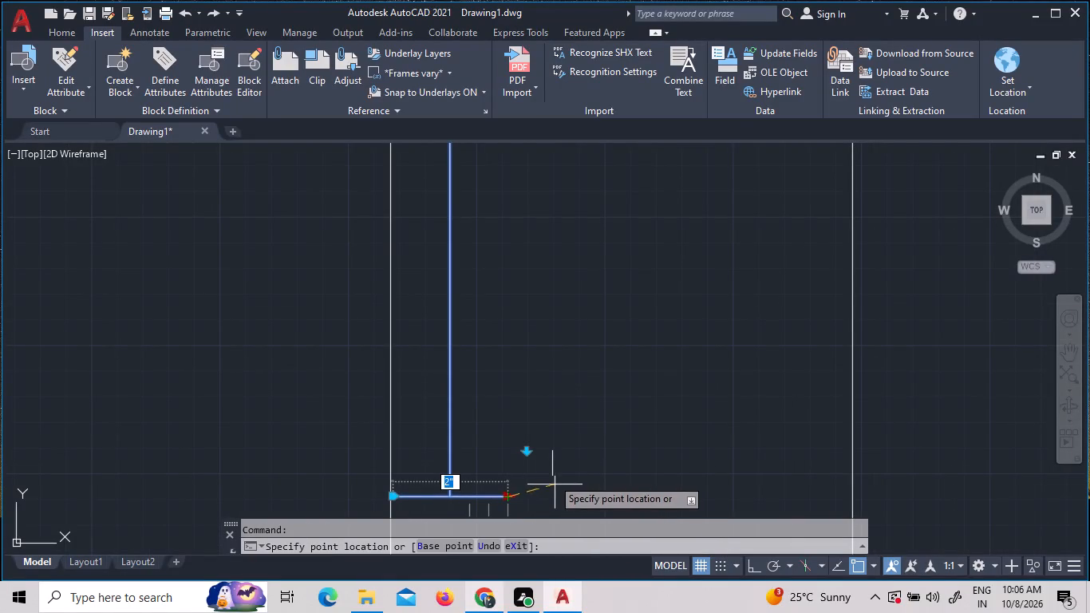
{"action": "scroll", "coordinate": [557, 490], "scroll_direction": "down", "scroll_amount": 1}
{"action": "key", "text": "Escape"}
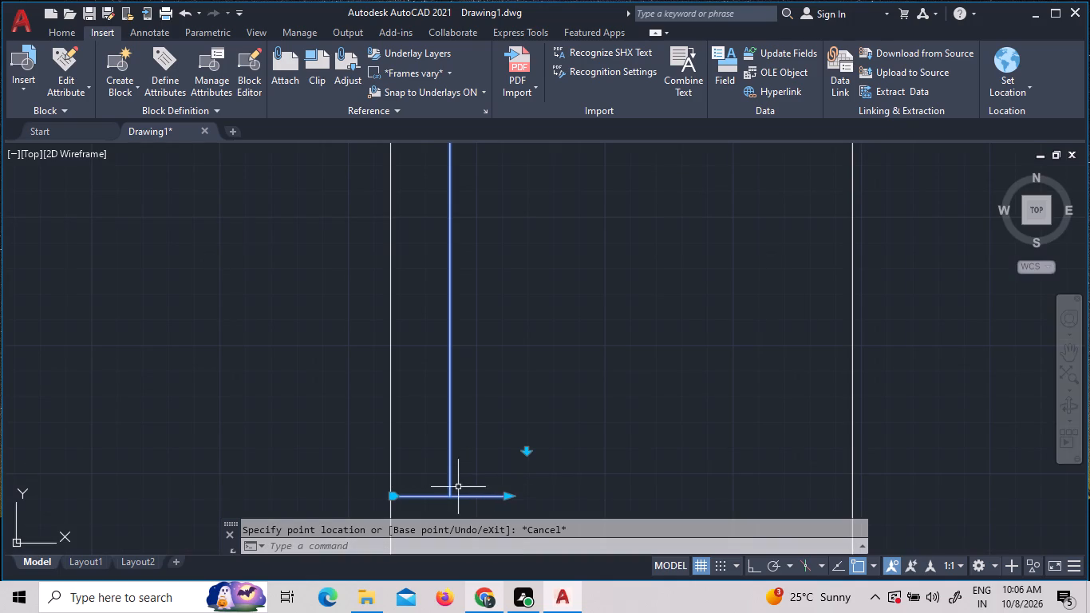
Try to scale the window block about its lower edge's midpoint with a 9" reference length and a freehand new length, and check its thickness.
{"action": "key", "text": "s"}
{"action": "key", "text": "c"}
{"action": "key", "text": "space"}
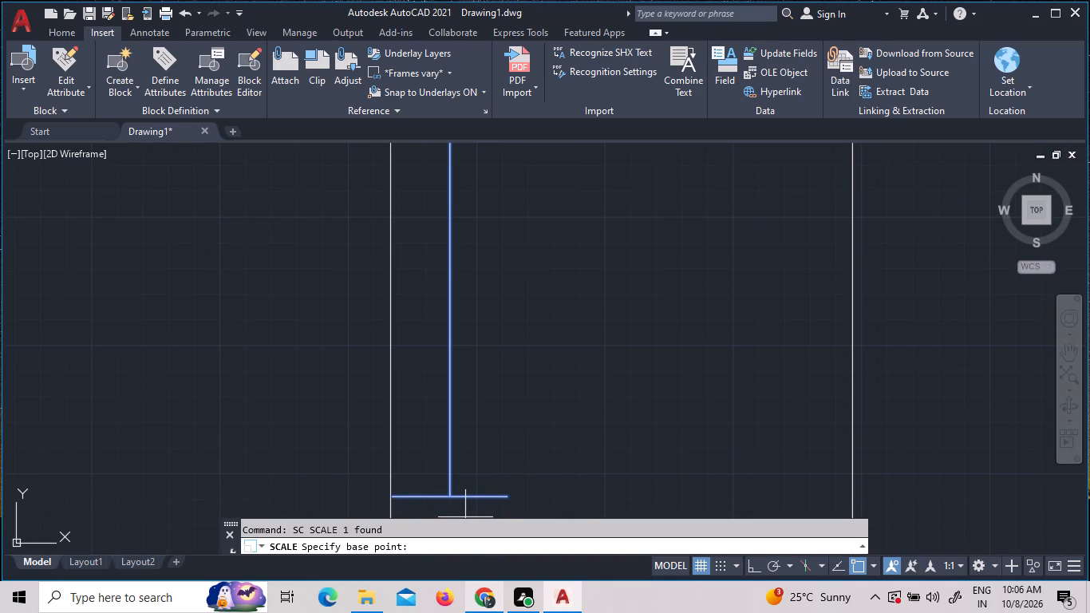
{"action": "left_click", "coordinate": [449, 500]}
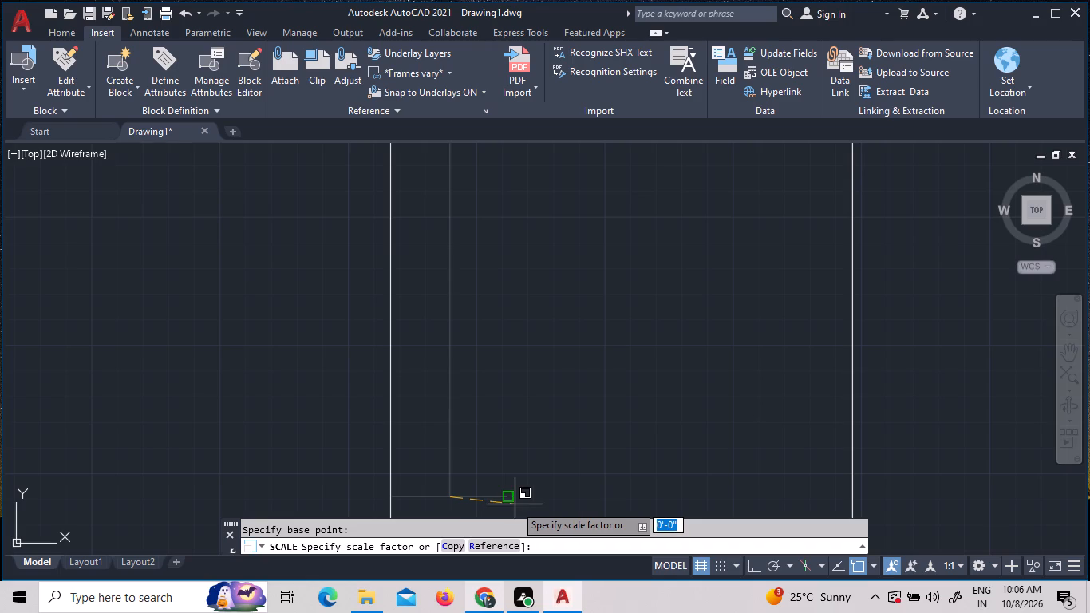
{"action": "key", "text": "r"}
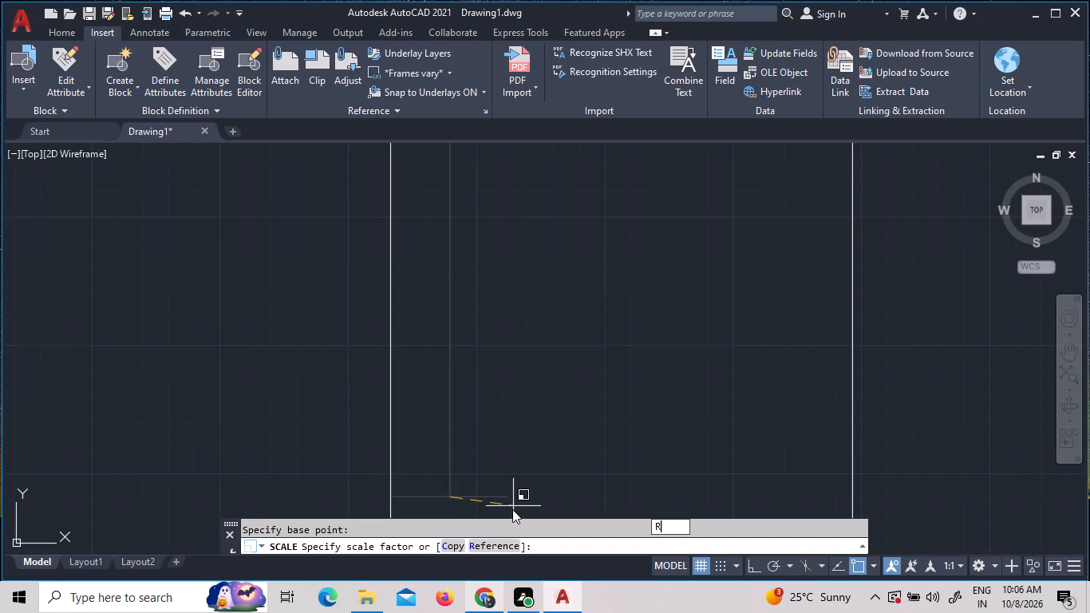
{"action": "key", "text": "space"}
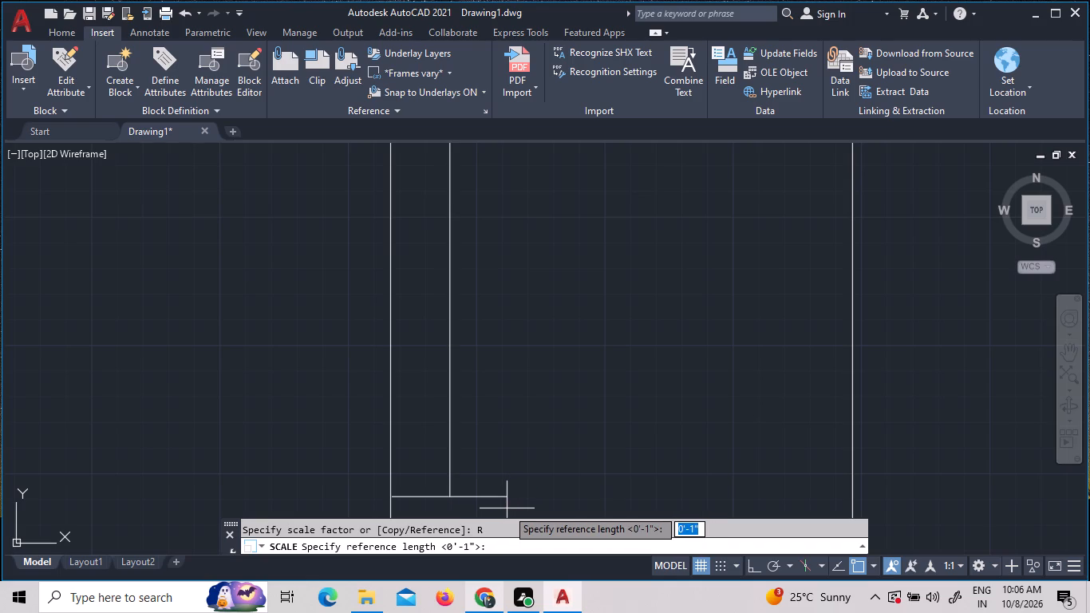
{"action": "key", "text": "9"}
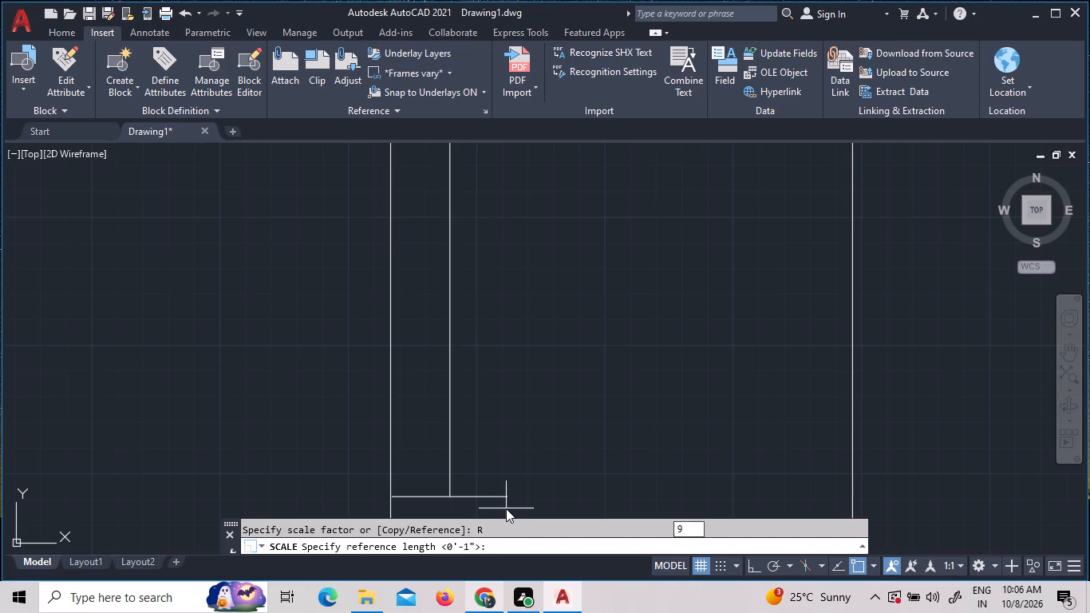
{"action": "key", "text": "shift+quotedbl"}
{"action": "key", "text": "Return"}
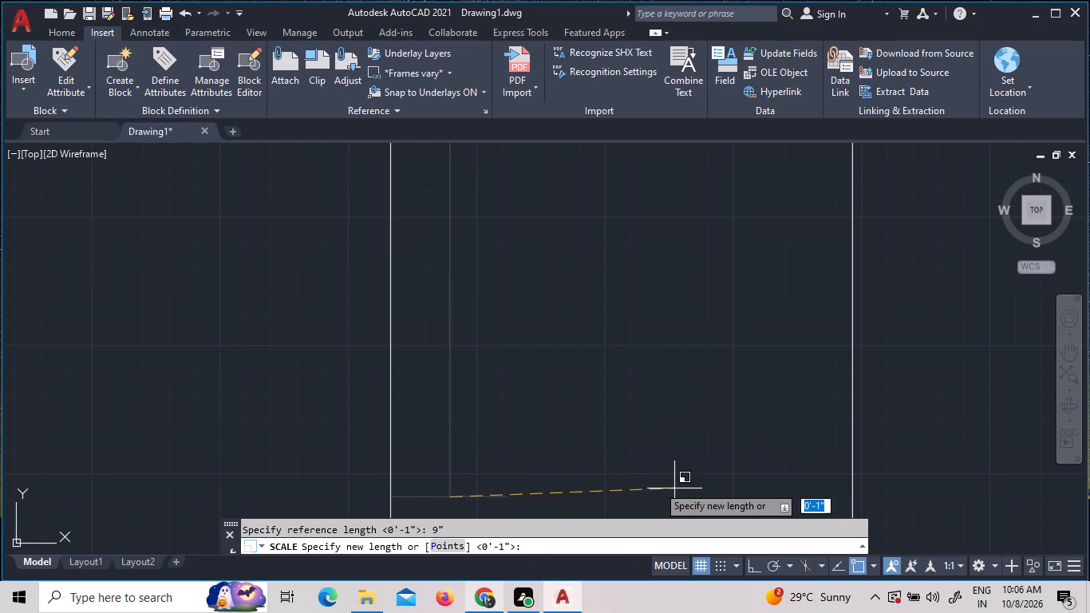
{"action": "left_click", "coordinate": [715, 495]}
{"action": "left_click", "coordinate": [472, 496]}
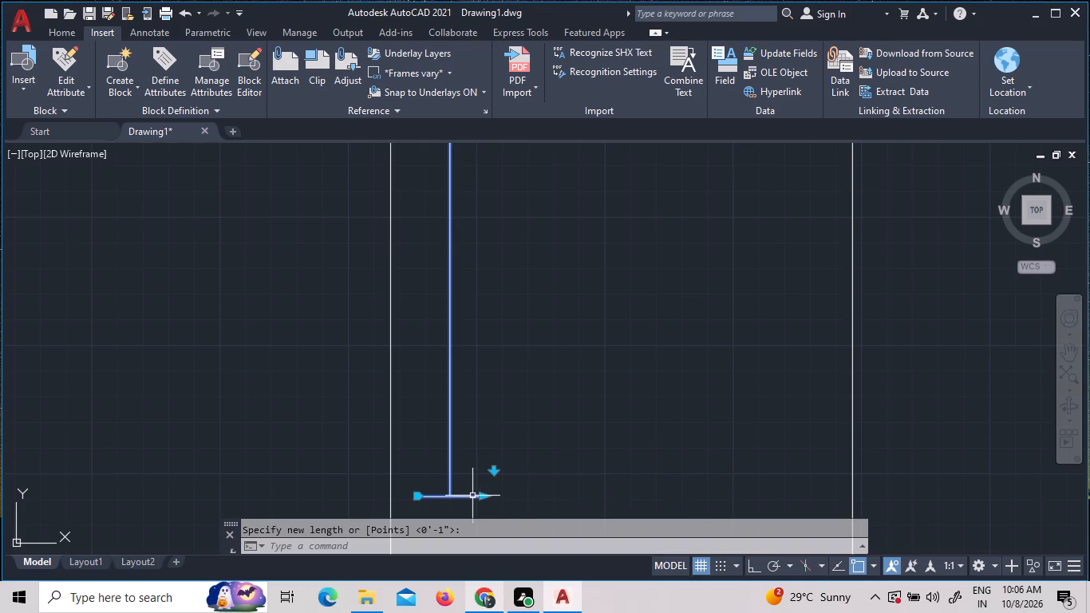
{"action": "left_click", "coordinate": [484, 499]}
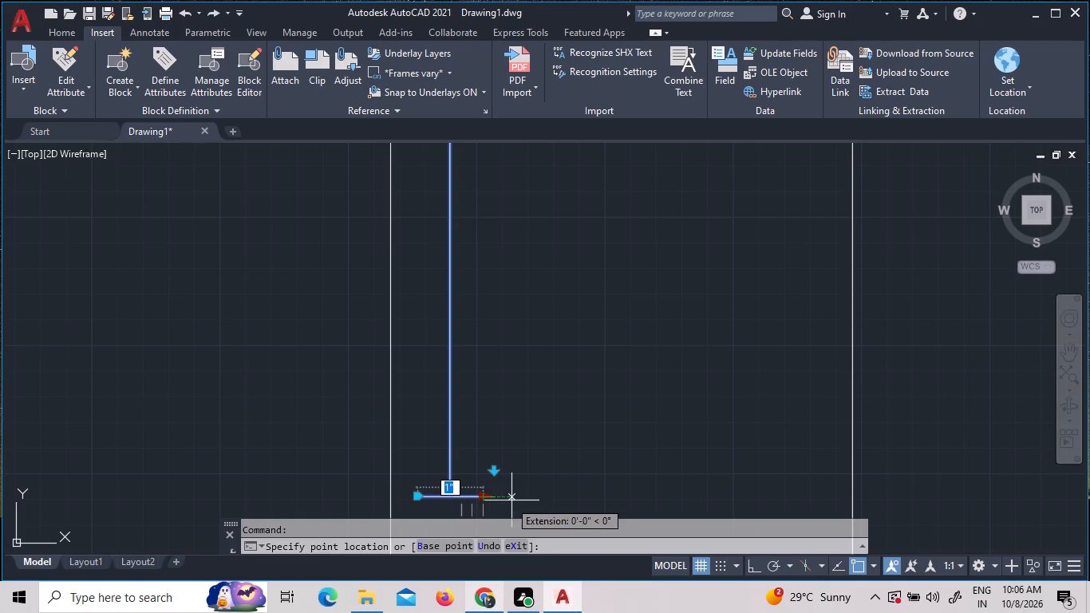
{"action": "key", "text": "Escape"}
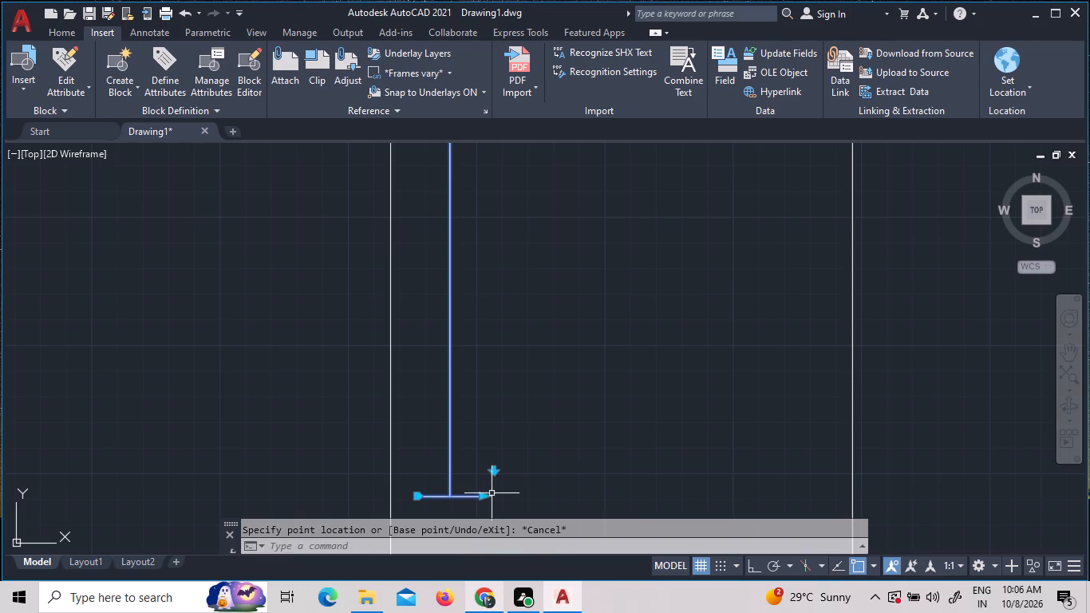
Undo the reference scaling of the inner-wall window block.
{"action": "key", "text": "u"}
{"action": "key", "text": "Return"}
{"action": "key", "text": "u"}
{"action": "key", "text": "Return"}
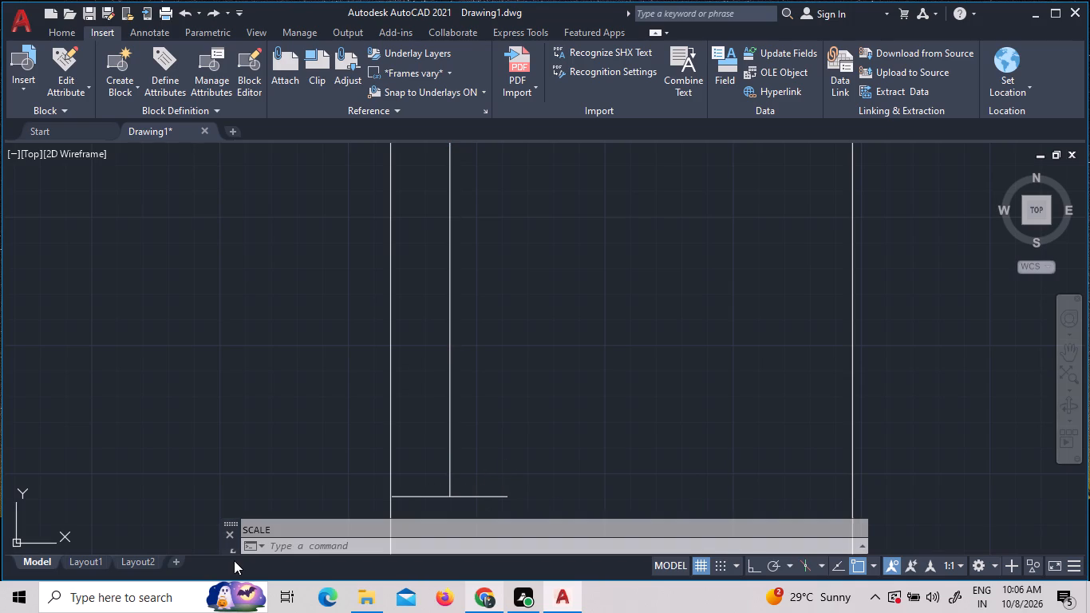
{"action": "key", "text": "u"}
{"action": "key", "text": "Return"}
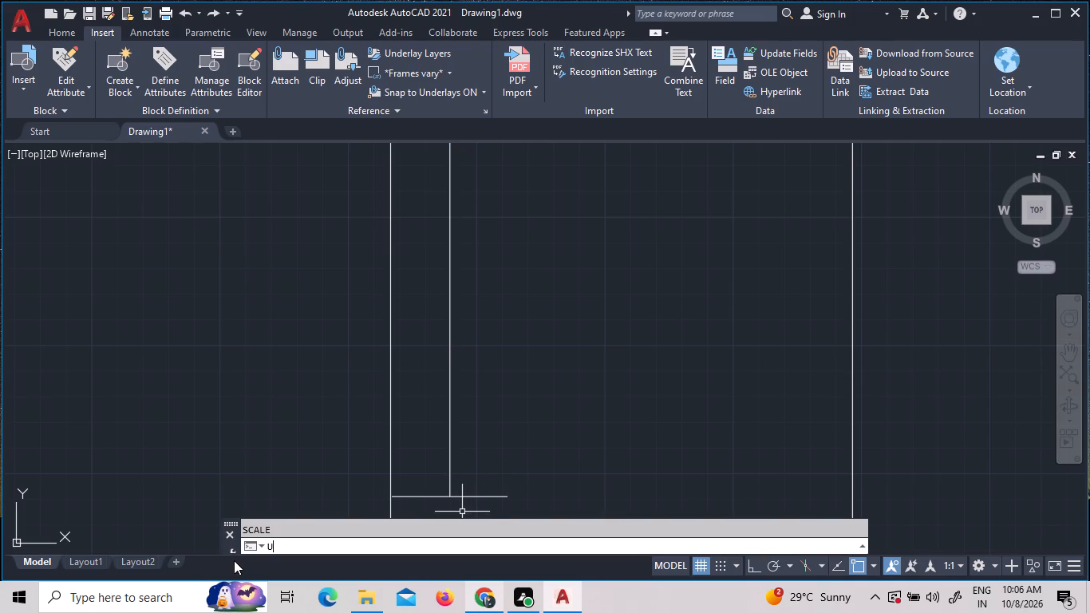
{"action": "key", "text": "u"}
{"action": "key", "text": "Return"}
Measure the window block's thickness and length and the distance between the wall lines with Quick measure.
{"action": "scroll", "coordinate": [233, 560], "scroll_direction": "down", "scroll_amount": 2}
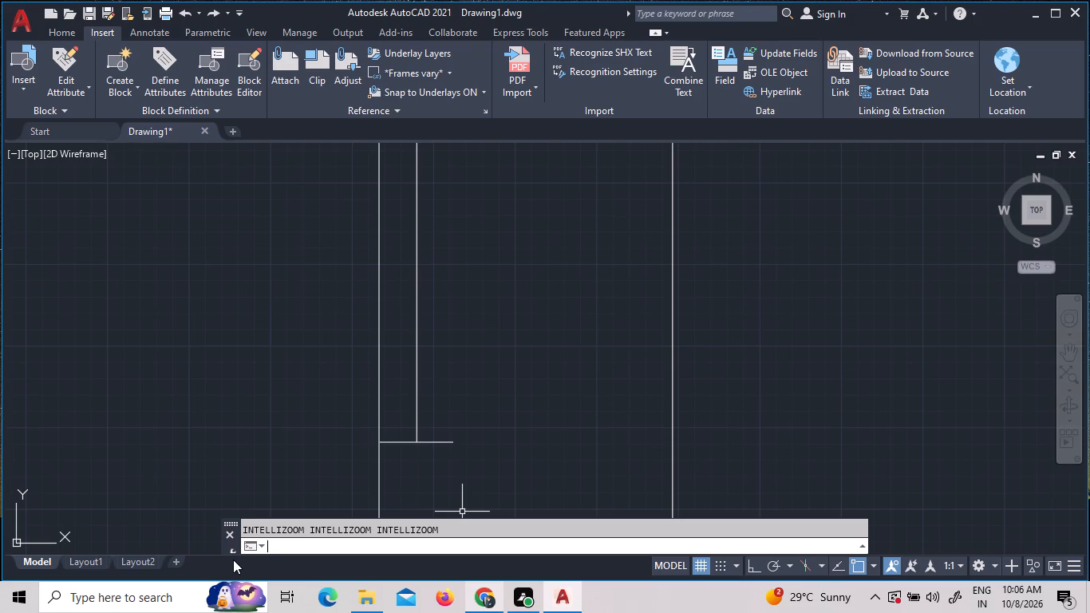
{"action": "scroll", "coordinate": [427, 322], "scroll_direction": "down", "scroll_amount": 3}
{"action": "scroll", "coordinate": [491, 346], "scroll_direction": "down", "scroll_amount": 1}
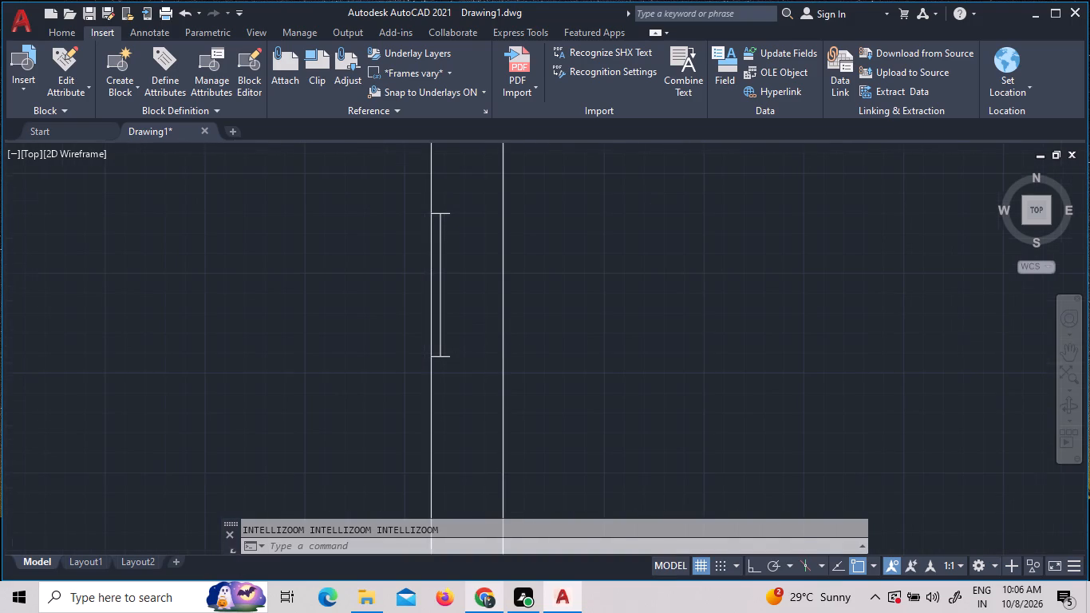
{"action": "scroll", "coordinate": [483, 284], "scroll_direction": "down", "scroll_amount": 2}
{"action": "scroll", "coordinate": [473, 278], "scroll_direction": "up", "scroll_amount": 3}
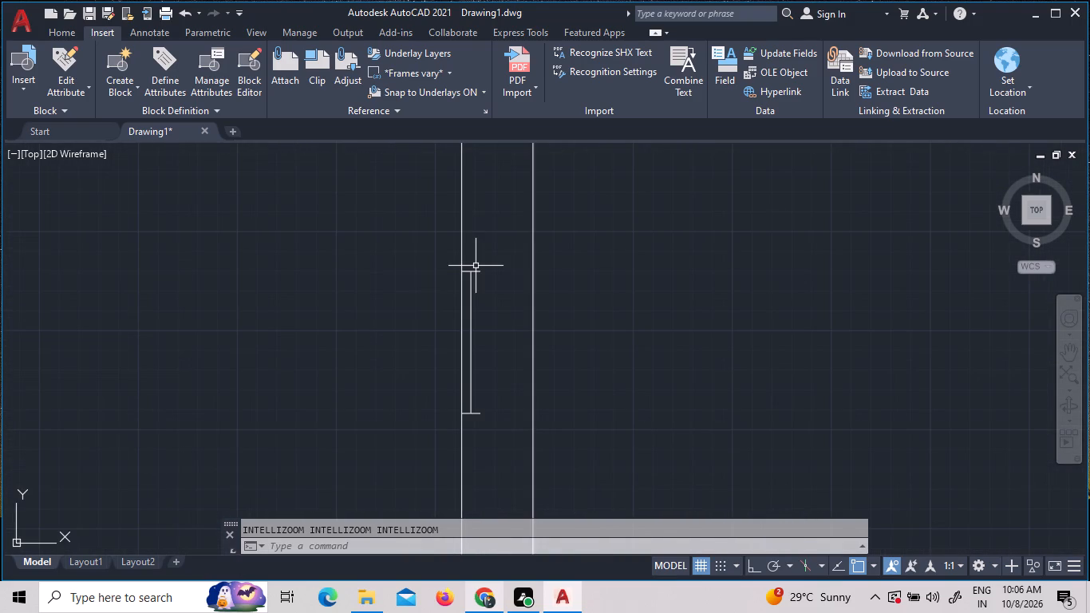
{"action": "scroll", "coordinate": [476, 266], "scroll_direction": "up", "scroll_amount": 4}
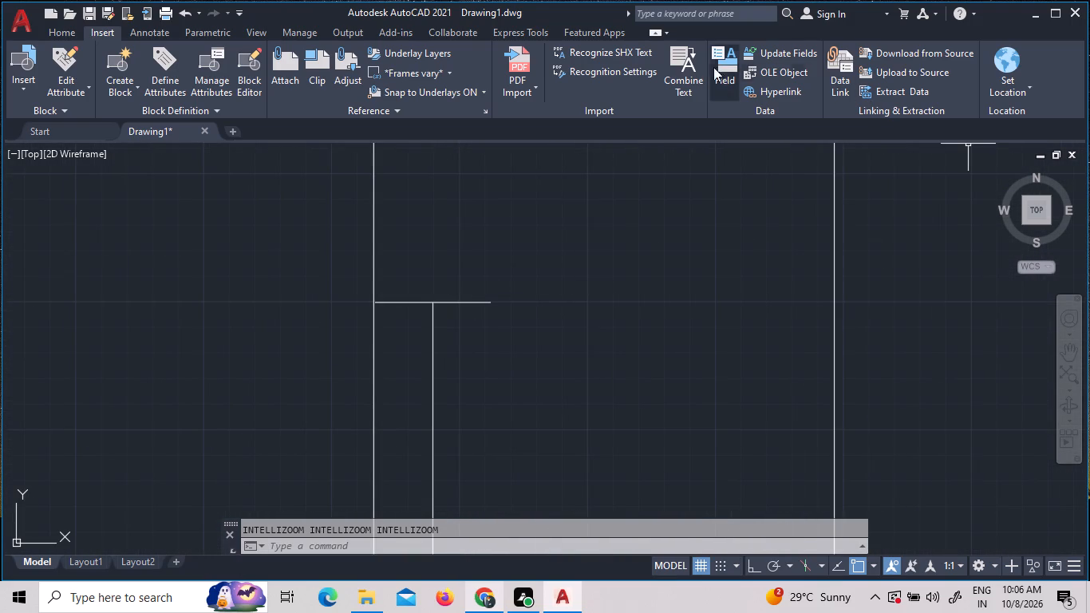
{"action": "left_click", "coordinate": [69, 30]}
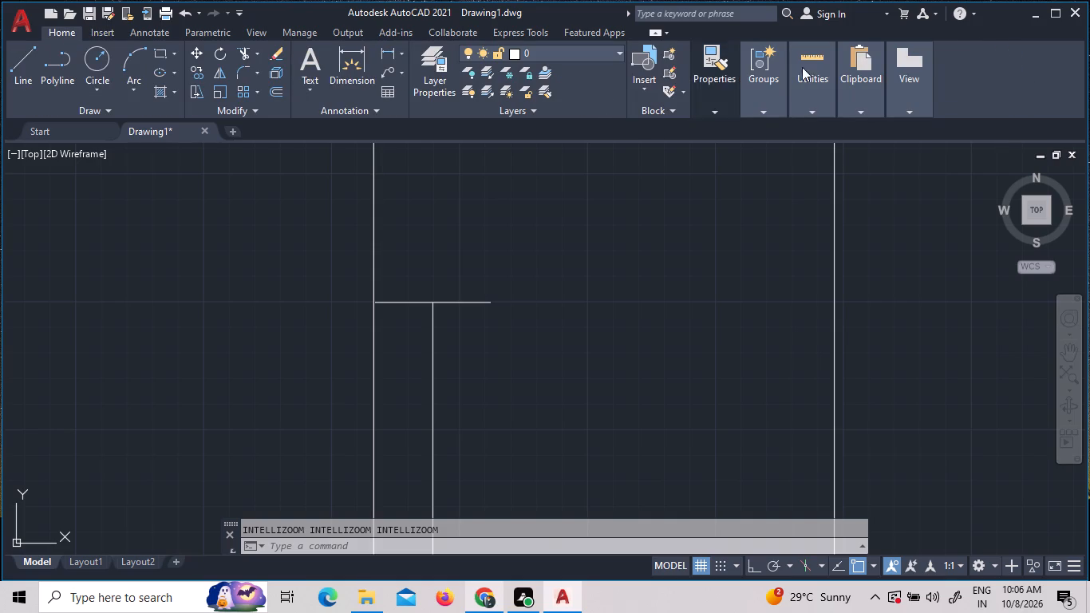
{"action": "left_click", "coordinate": [806, 75]}
{"action": "left_click", "coordinate": [810, 138]}
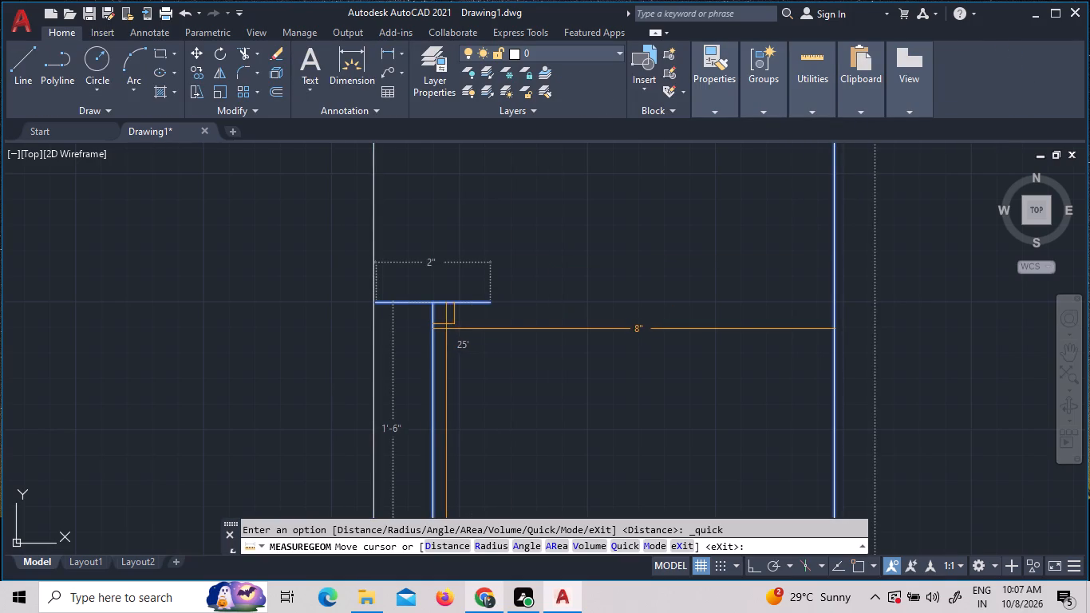
{"action": "scroll", "coordinate": [464, 315], "scroll_direction": "down", "scroll_amount": 5}
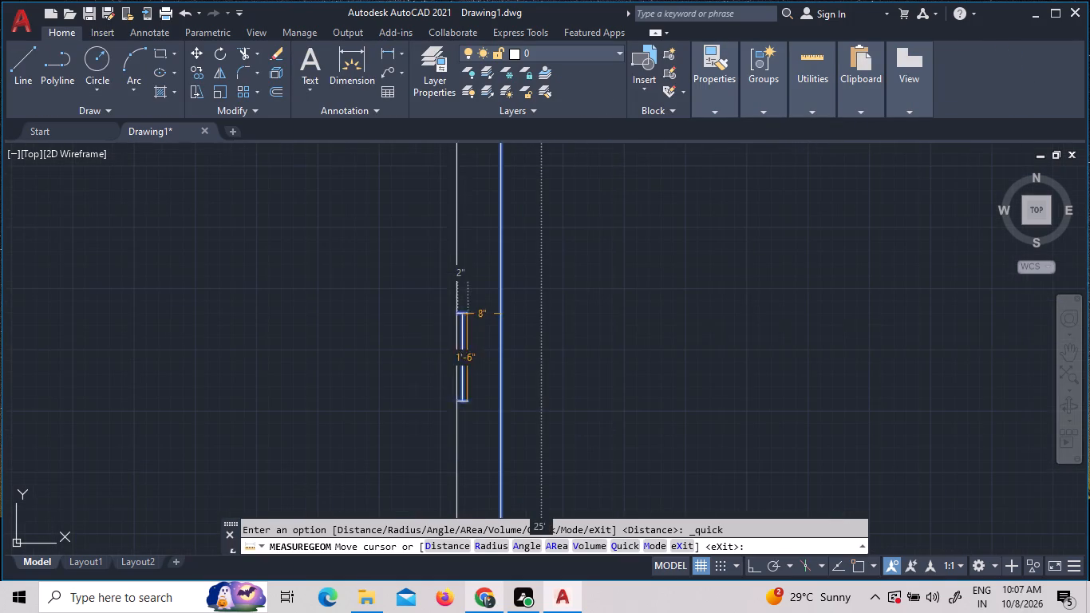
{"action": "scroll", "coordinate": [756, 354], "scroll_direction": "down", "scroll_amount": 5}
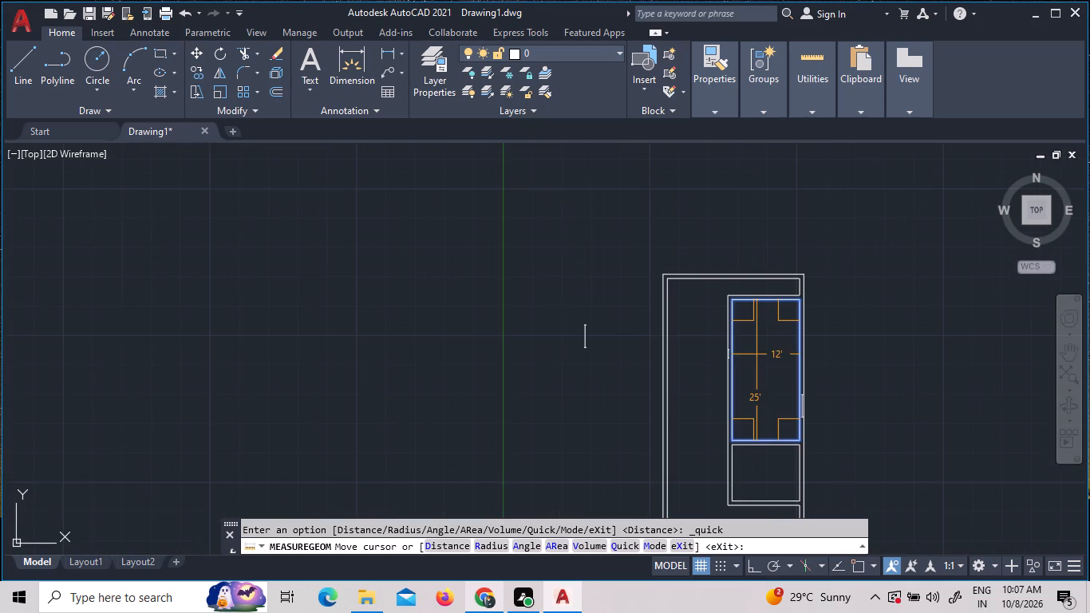
{"action": "scroll", "coordinate": [740, 363], "scroll_direction": "up", "scroll_amount": 6}
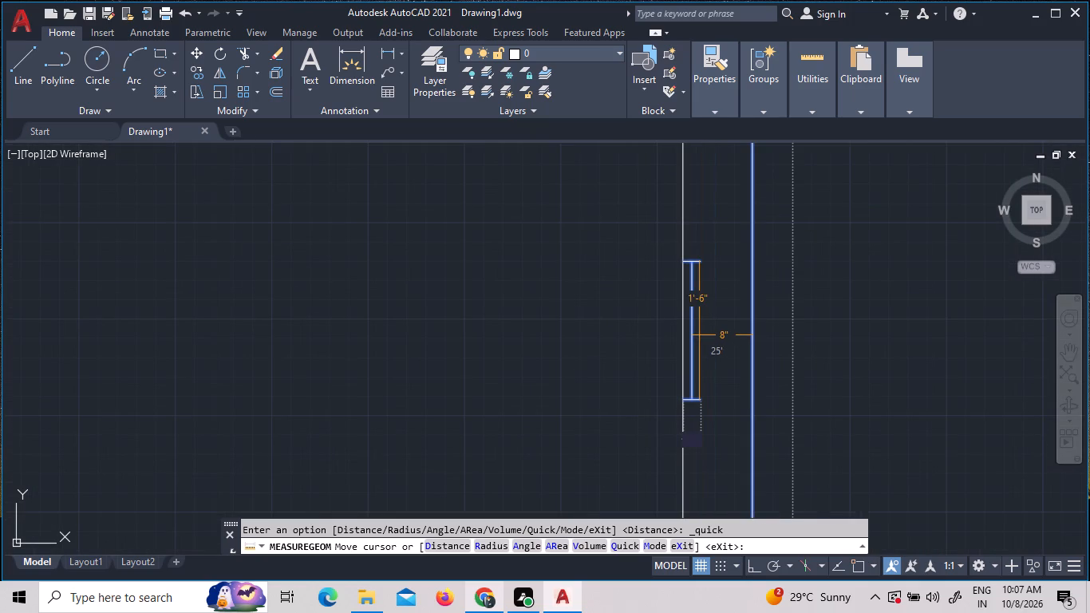
{"action": "scroll", "coordinate": [699, 335], "scroll_direction": "up", "scroll_amount": 2}
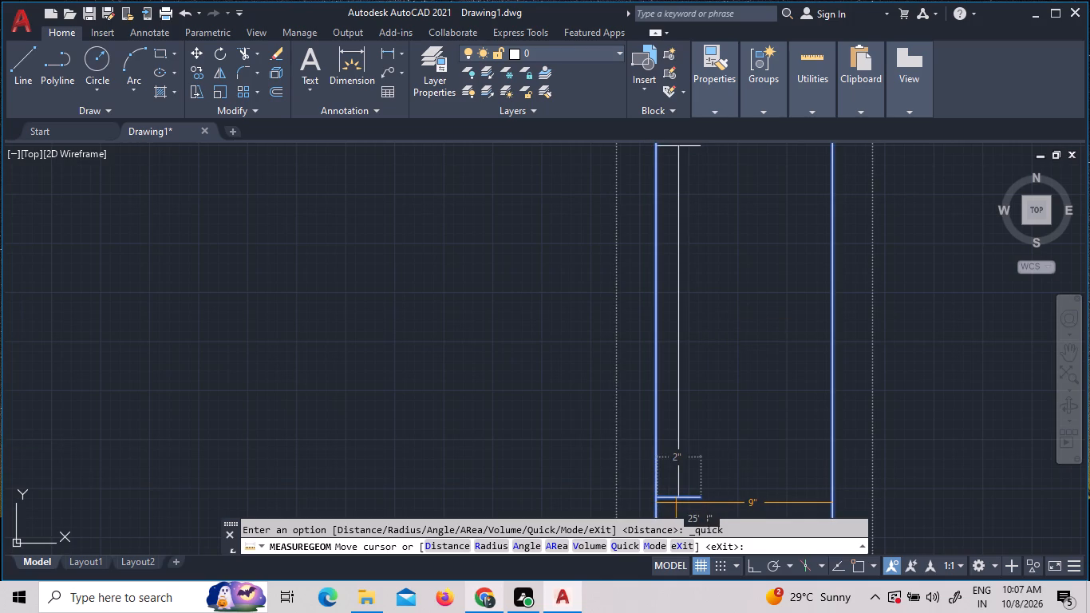
{"action": "key", "text": "Escape"}
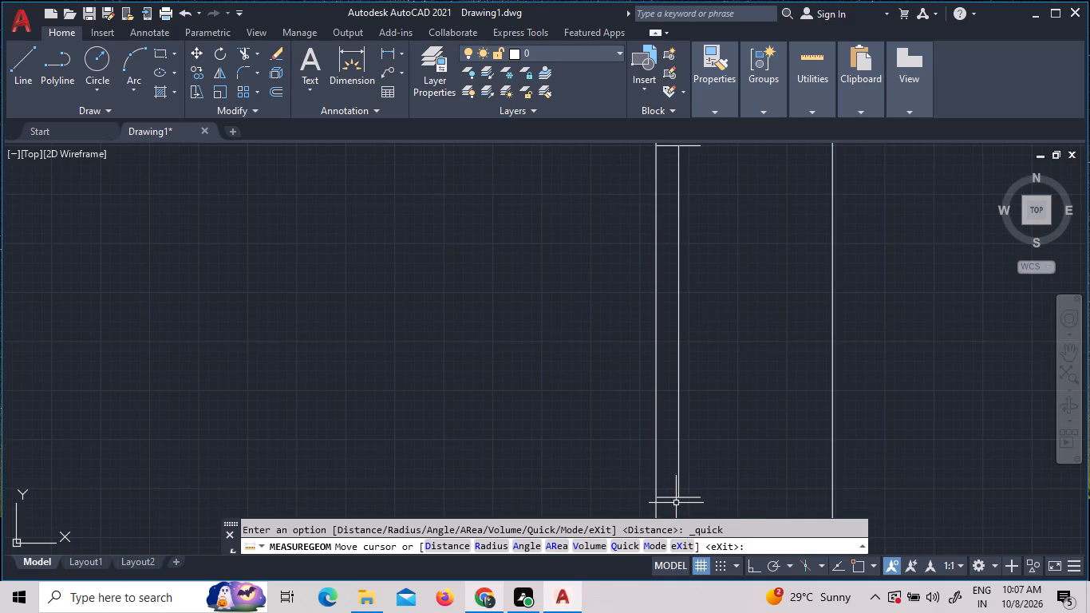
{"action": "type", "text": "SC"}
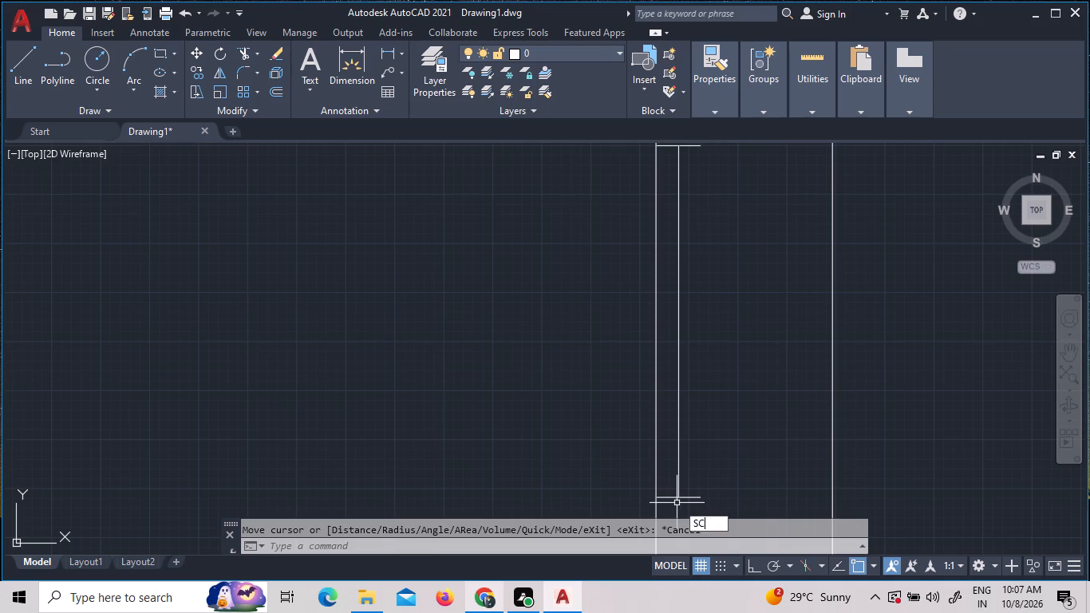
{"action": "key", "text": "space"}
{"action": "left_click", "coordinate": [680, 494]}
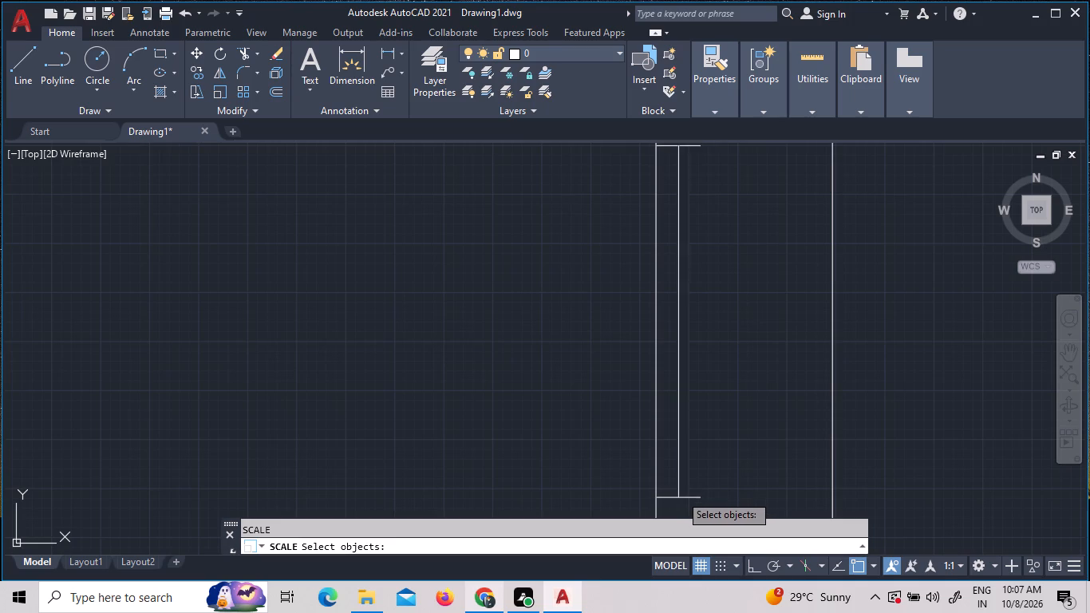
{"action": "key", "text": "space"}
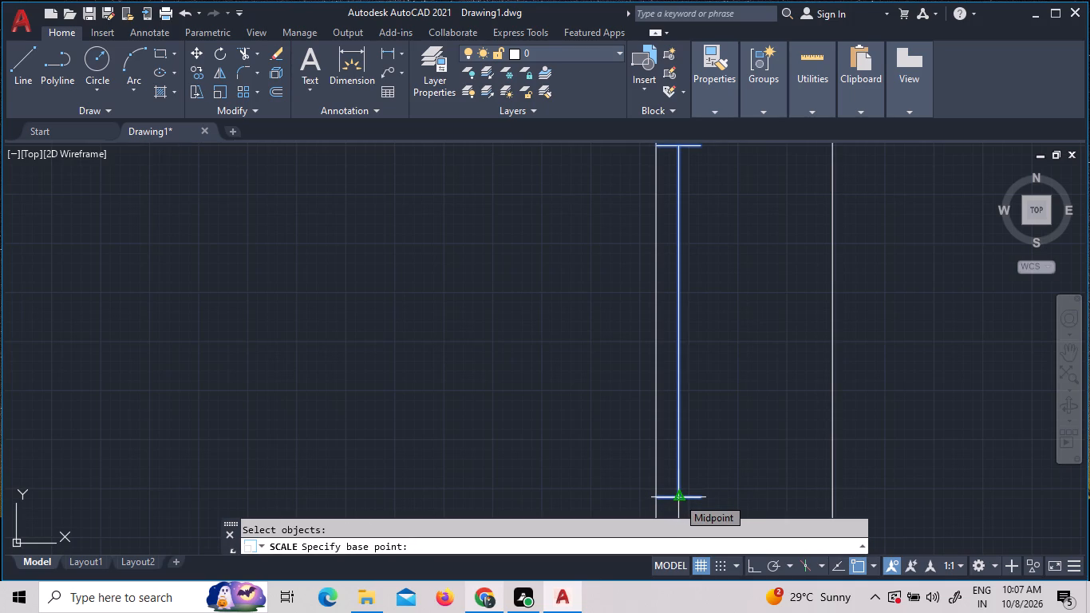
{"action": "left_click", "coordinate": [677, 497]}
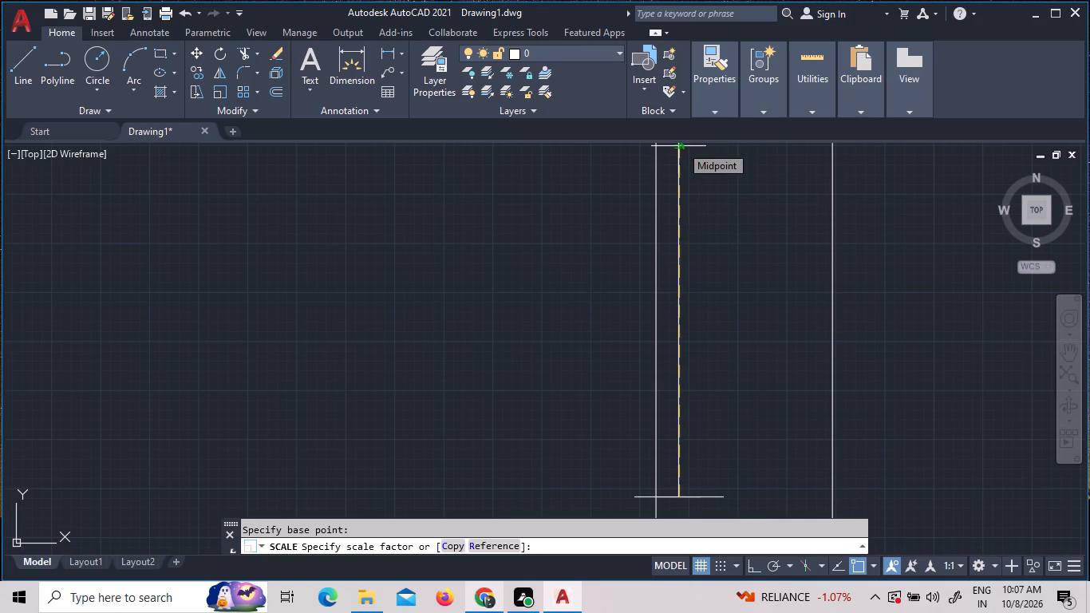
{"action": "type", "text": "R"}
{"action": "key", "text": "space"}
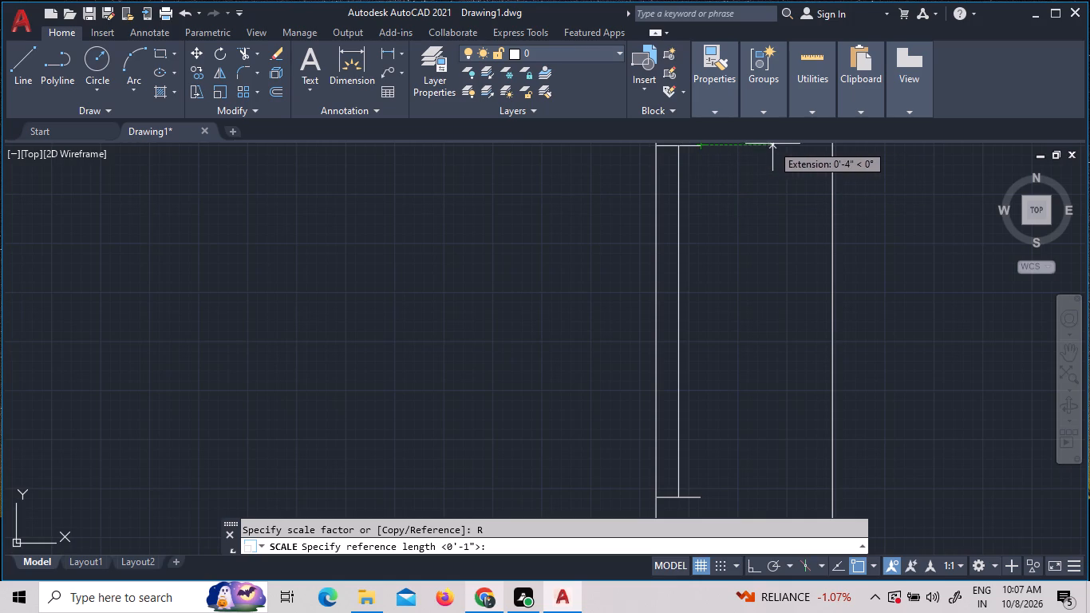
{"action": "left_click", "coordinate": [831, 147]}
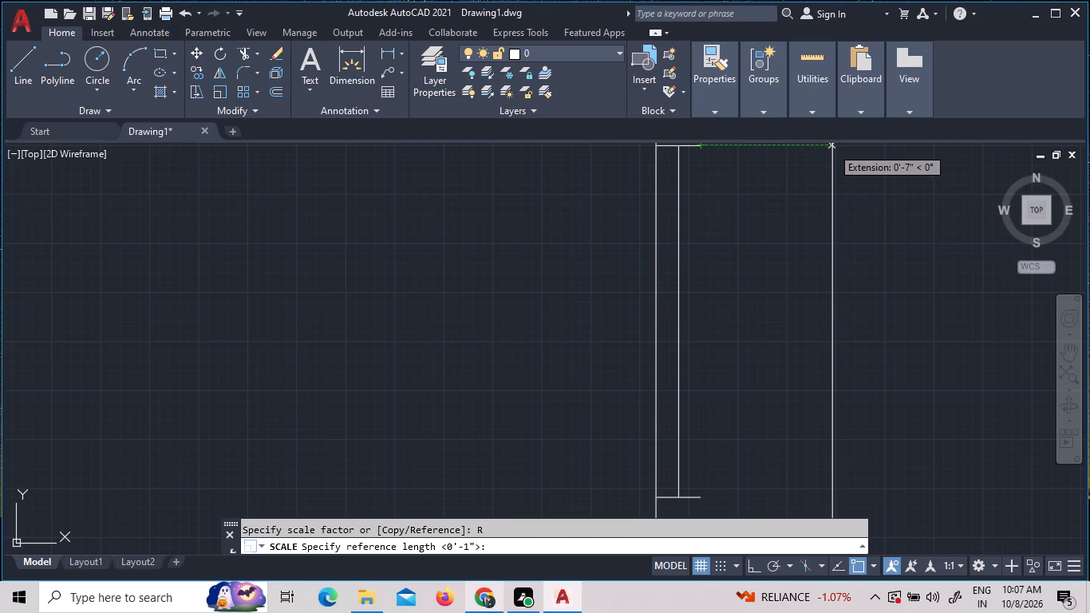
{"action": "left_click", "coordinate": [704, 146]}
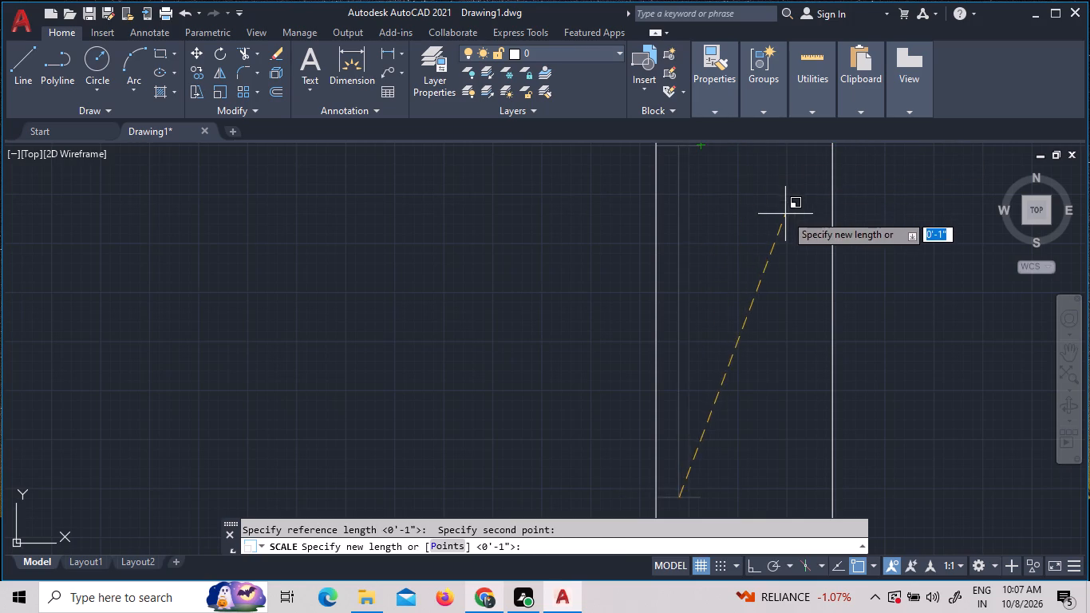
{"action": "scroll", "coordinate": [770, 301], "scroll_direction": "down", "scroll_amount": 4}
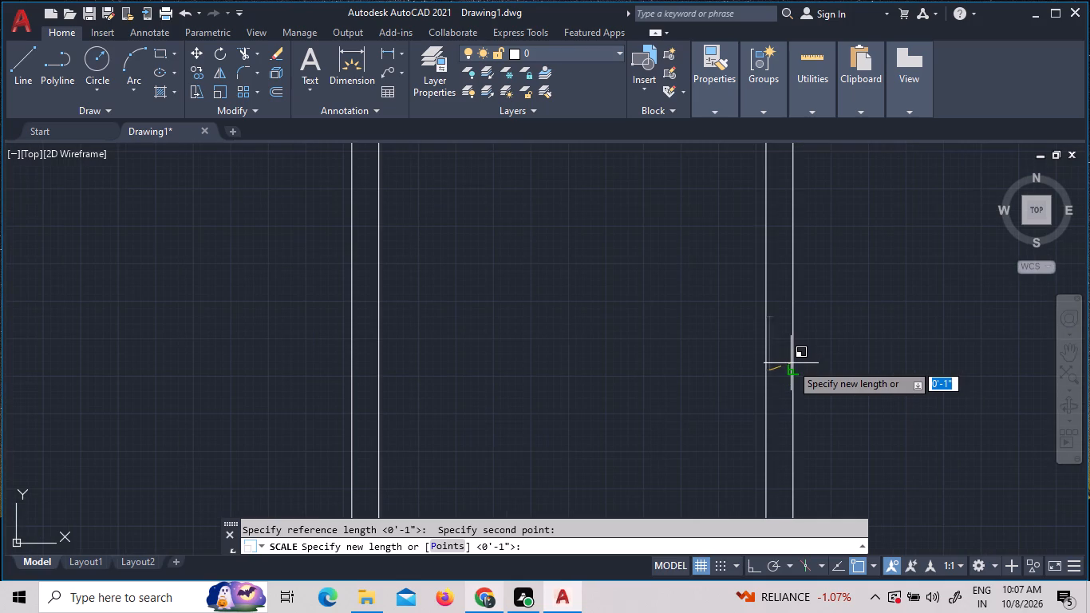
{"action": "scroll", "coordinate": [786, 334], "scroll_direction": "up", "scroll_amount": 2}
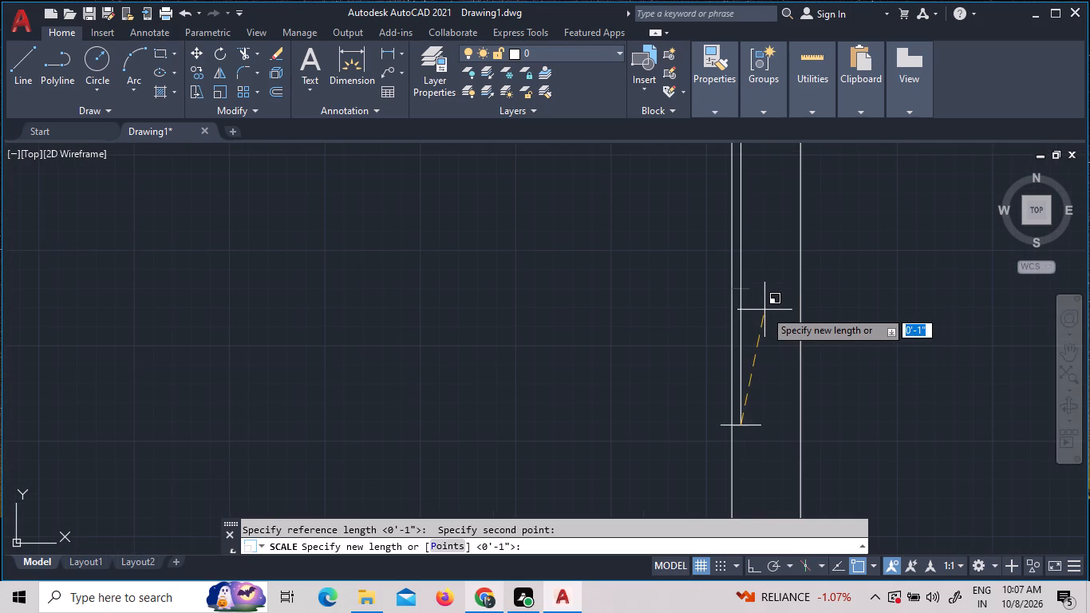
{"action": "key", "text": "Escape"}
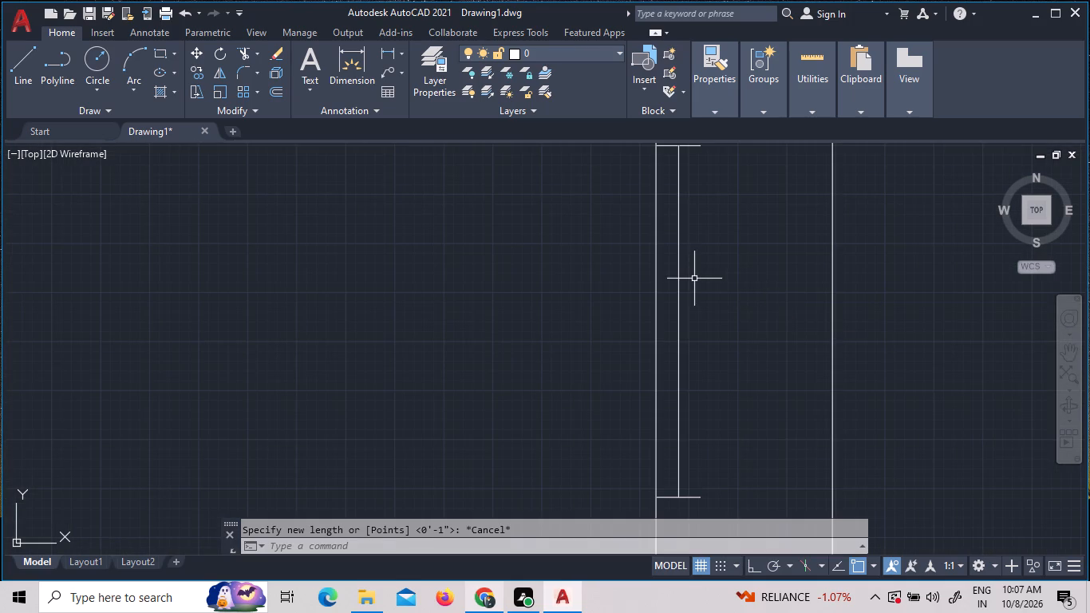
Measure the inner-wall window block's thickness and length with Quick measure.
{"action": "scroll", "coordinate": [727, 390], "scroll_direction": "down", "scroll_amount": 2}
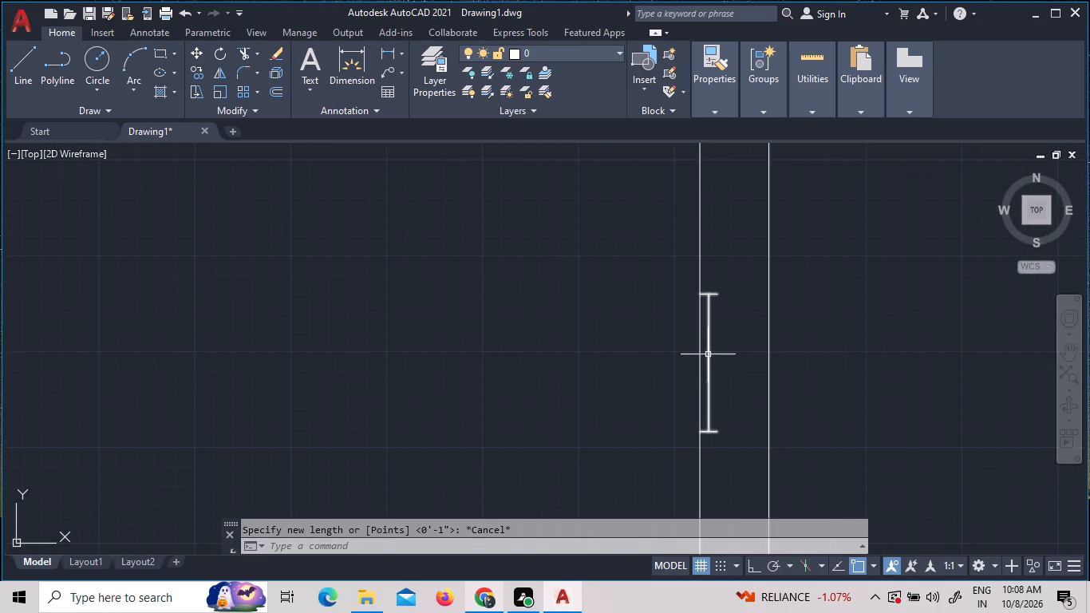
{"action": "left_click", "coordinate": [708, 354]}
{"action": "left_click", "coordinate": [817, 101]}
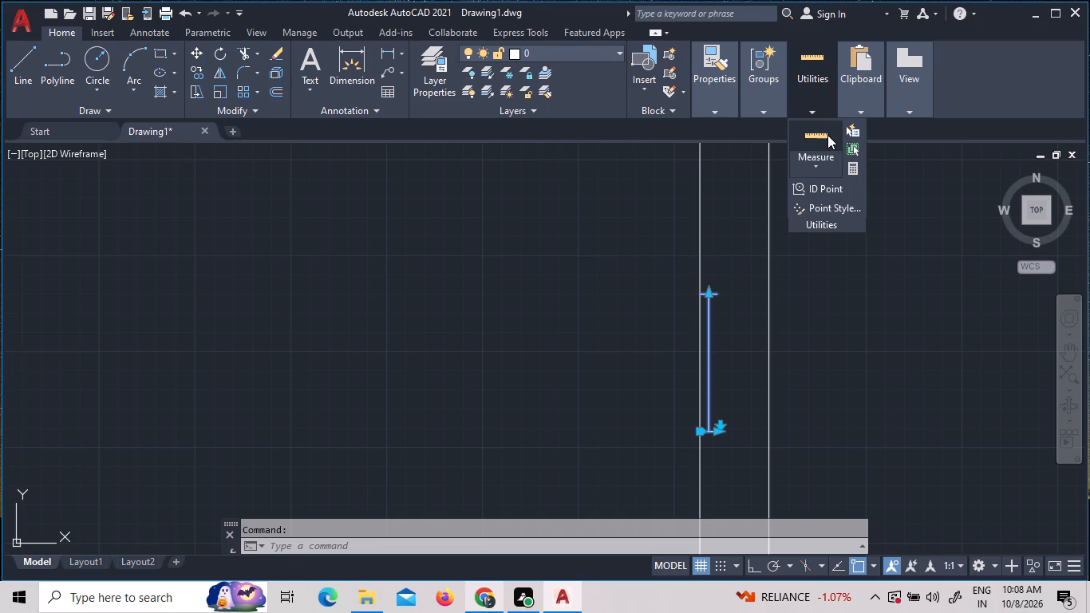
{"action": "left_click", "coordinate": [827, 135]}
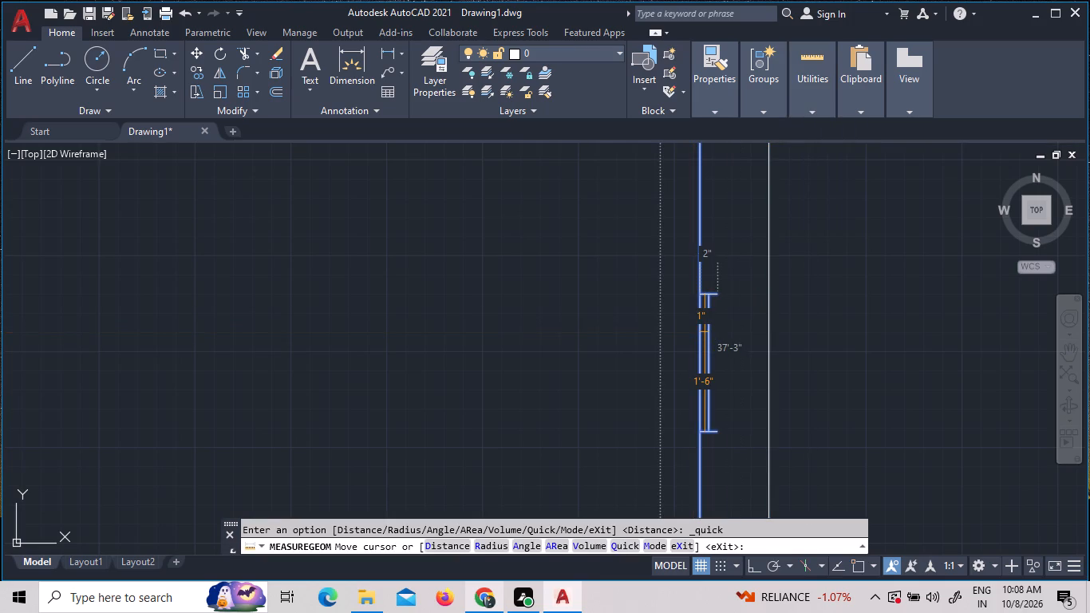
{"action": "key", "text": "Escape"}
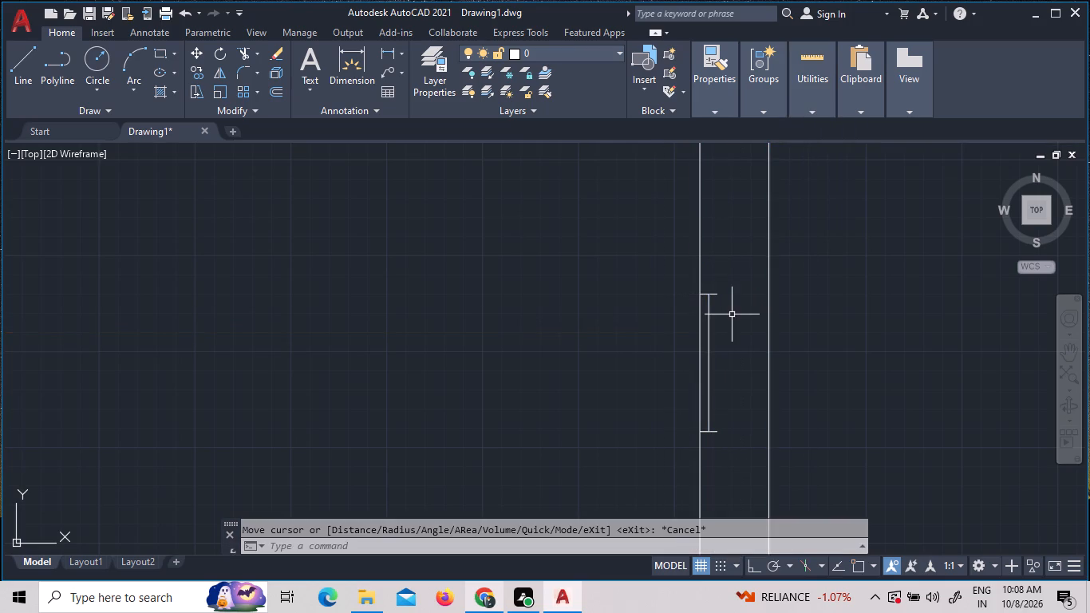
Delete the window block from the inner wall.
{"action": "left_click", "coordinate": [706, 299]}
{"action": "left_click", "coordinate": [717, 289]}
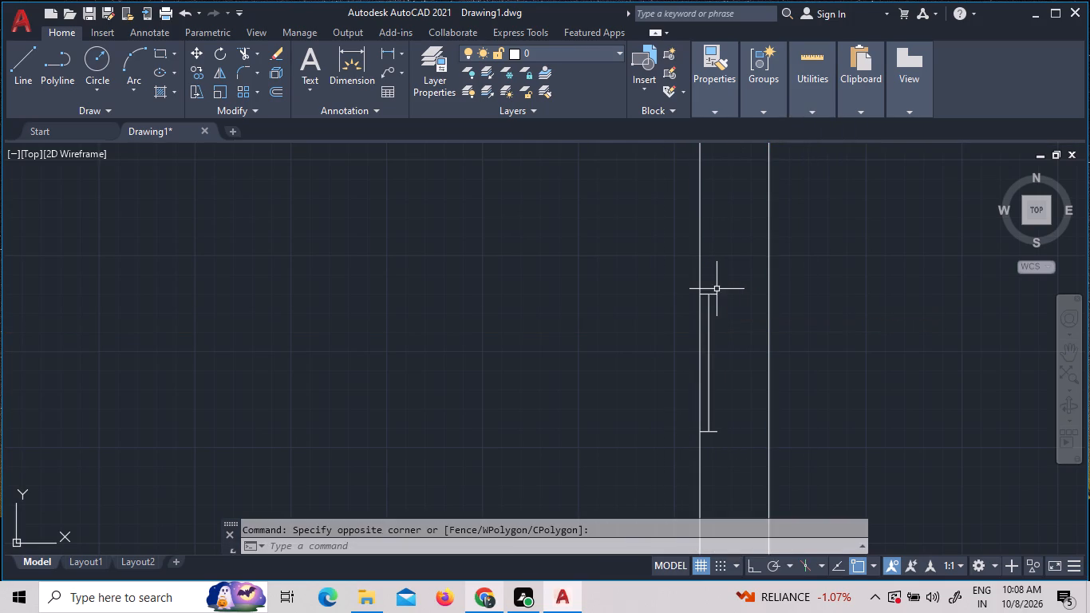
{"action": "left_click", "coordinate": [717, 288]}
{"action": "left_click", "coordinate": [709, 317]}
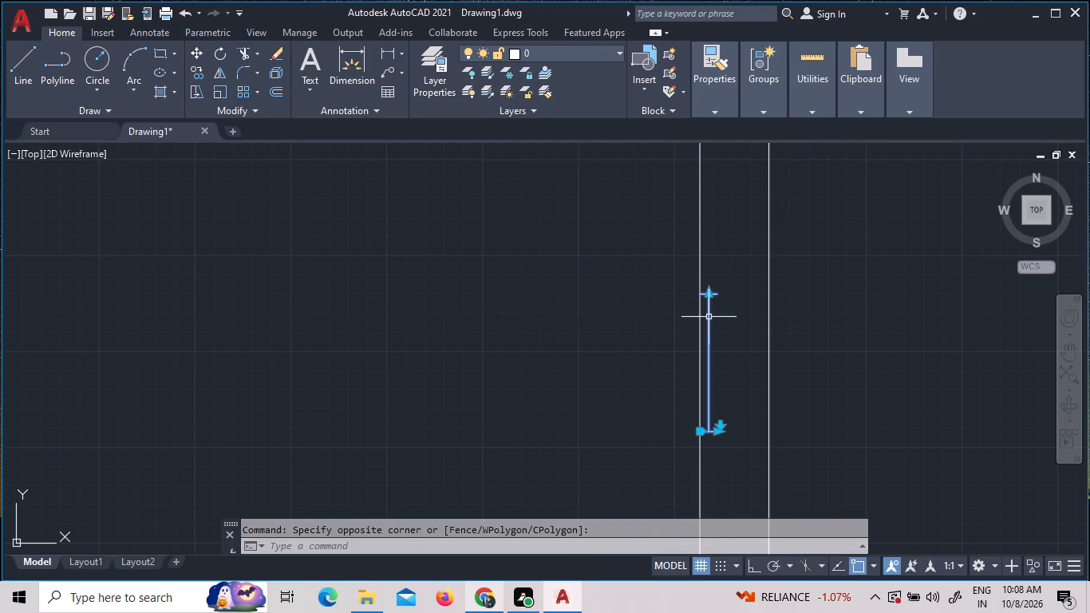
{"action": "key", "text": "Delete"}
Stretch the thickness of the window block in the right outer wall to 6" using its lower-end grip.
{"action": "scroll", "coordinate": [728, 347], "scroll_direction": "down", "scroll_amount": 5}
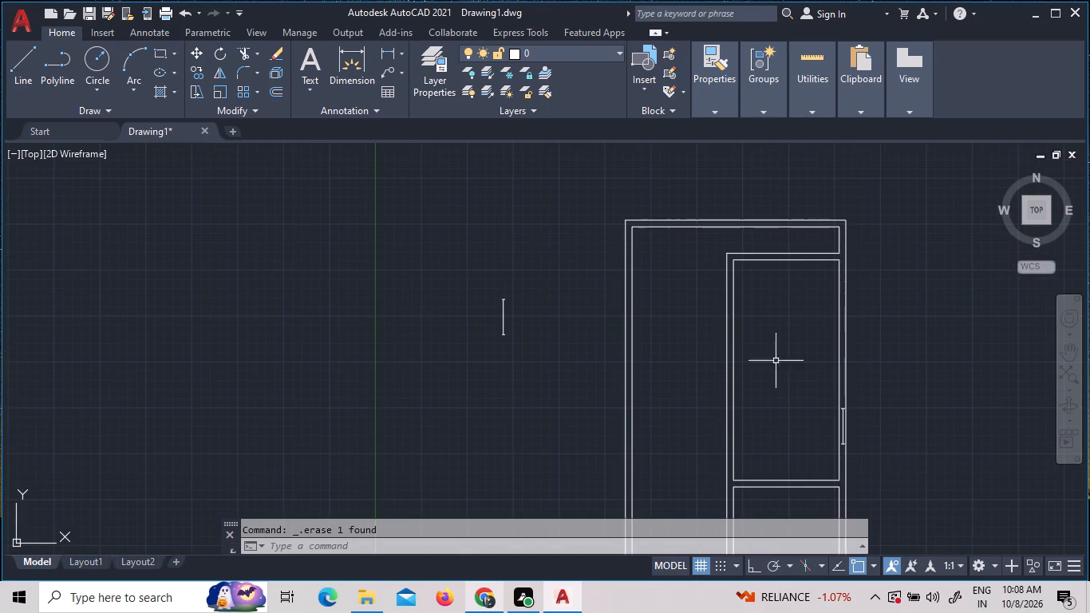
{"action": "scroll", "coordinate": [855, 438], "scroll_direction": "up", "scroll_amount": 5}
{"action": "scroll", "coordinate": [850, 414], "scroll_direction": "down", "scroll_amount": 1}
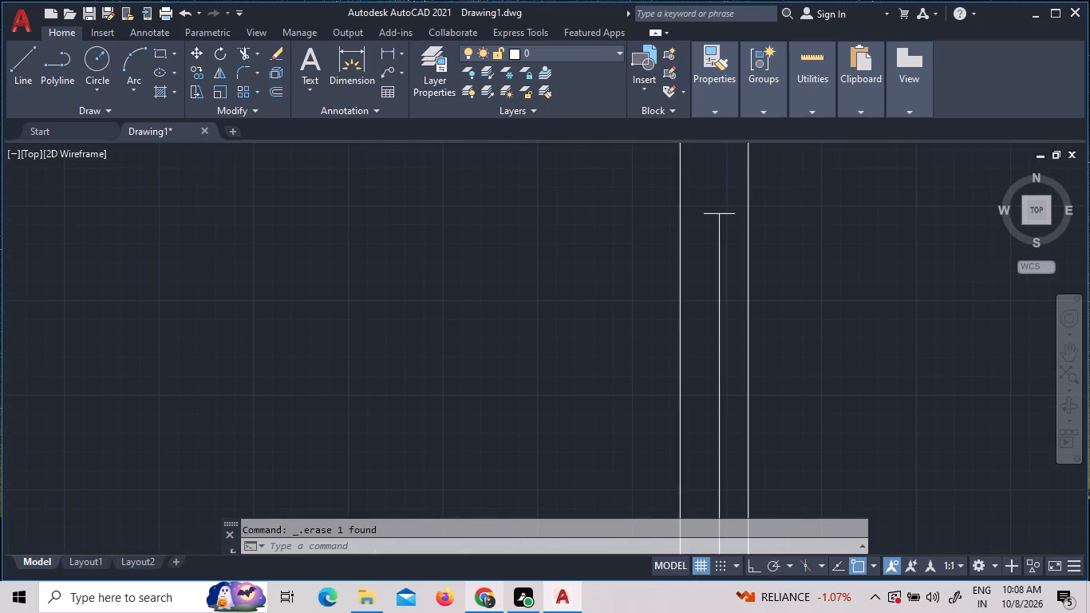
{"action": "left_click_drag", "start_coordinate": [769, 399], "coordinate": [745, 386]}
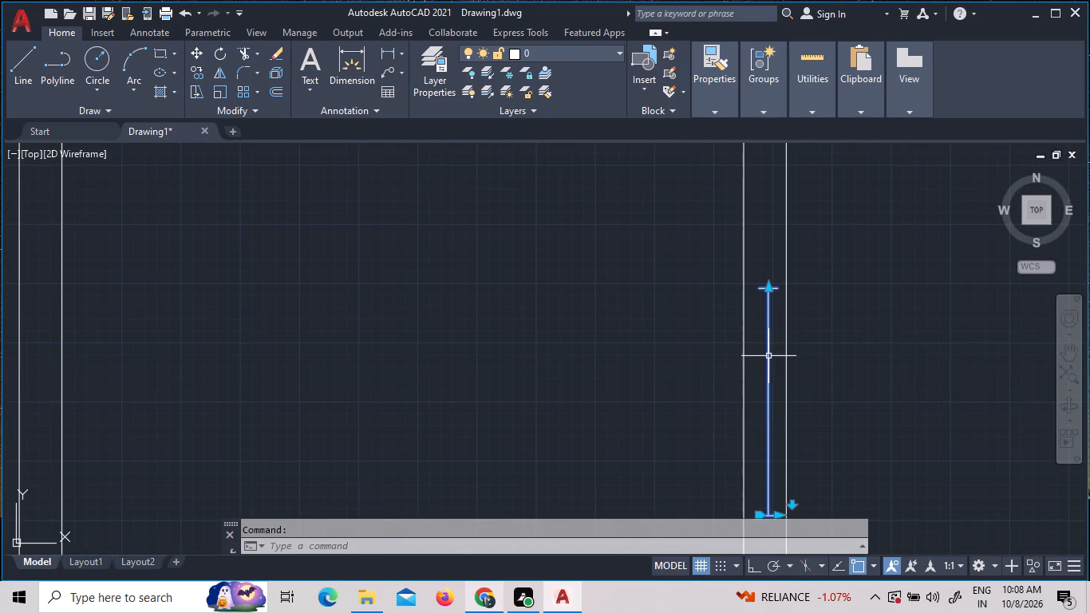
{"action": "left_click", "coordinate": [780, 515]}
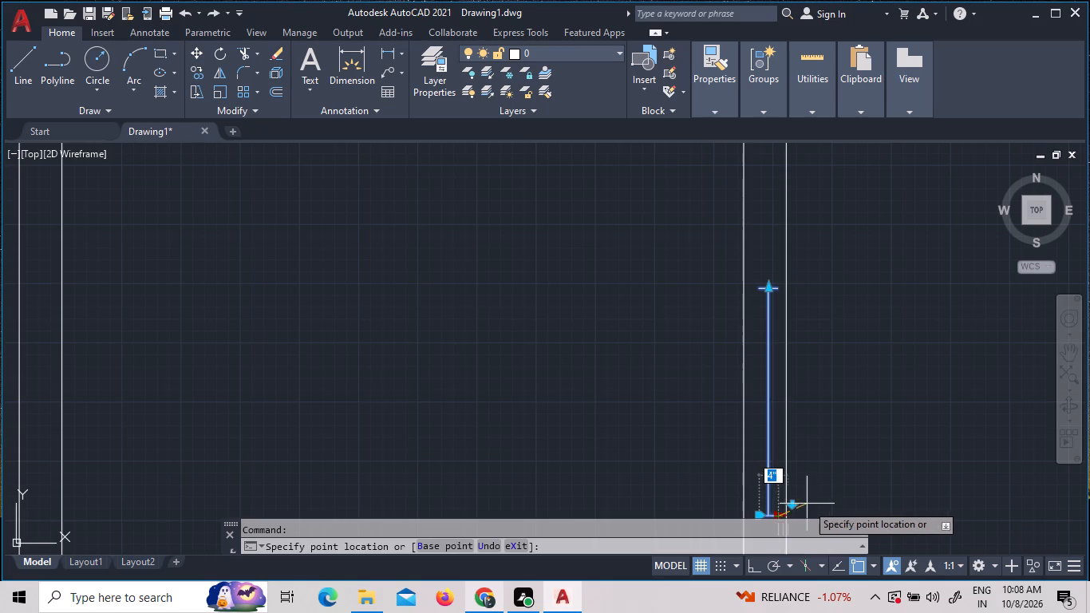
{"action": "scroll", "coordinate": [821, 500], "scroll_direction": "down", "scroll_amount": 2}
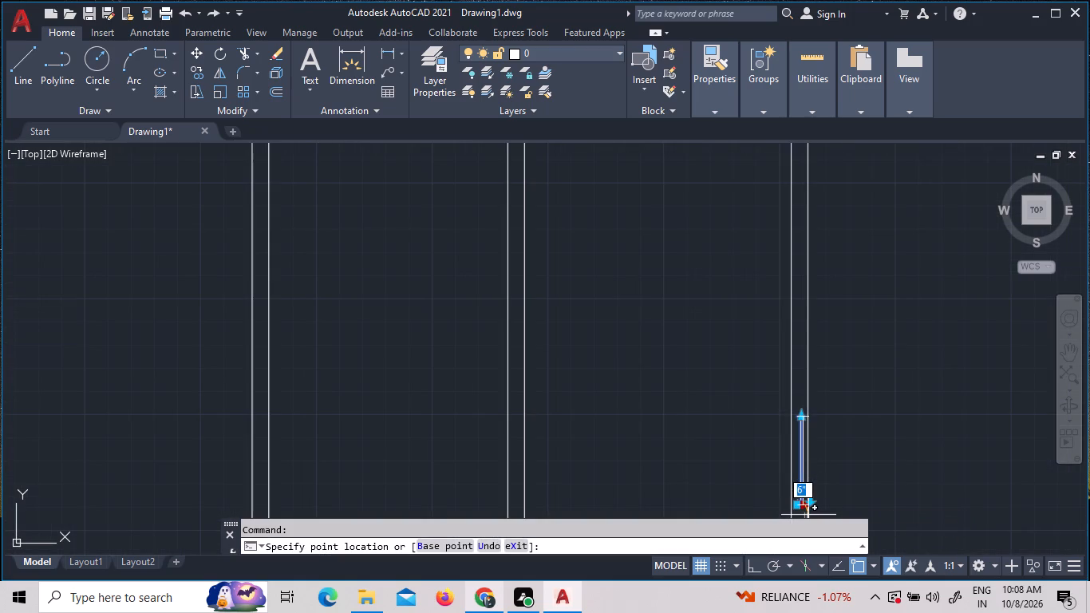
{"action": "scroll", "coordinate": [807, 524], "scroll_direction": "up", "scroll_amount": 2}
{"action": "scroll", "coordinate": [855, 465], "scroll_direction": "down", "scroll_amount": 2}
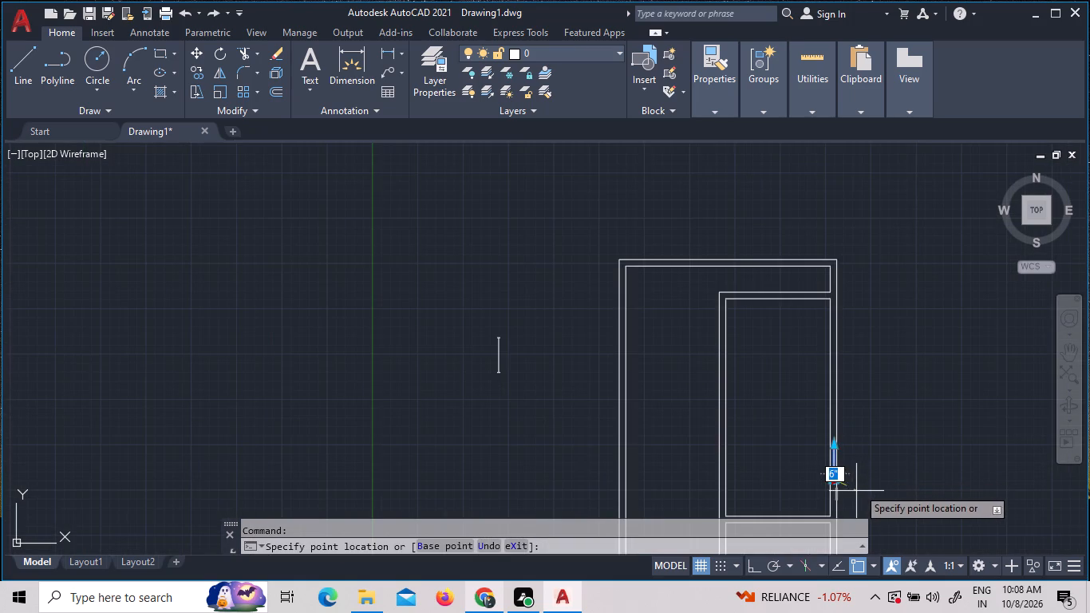
{"action": "scroll", "coordinate": [855, 492], "scroll_direction": "up", "scroll_amount": 5}
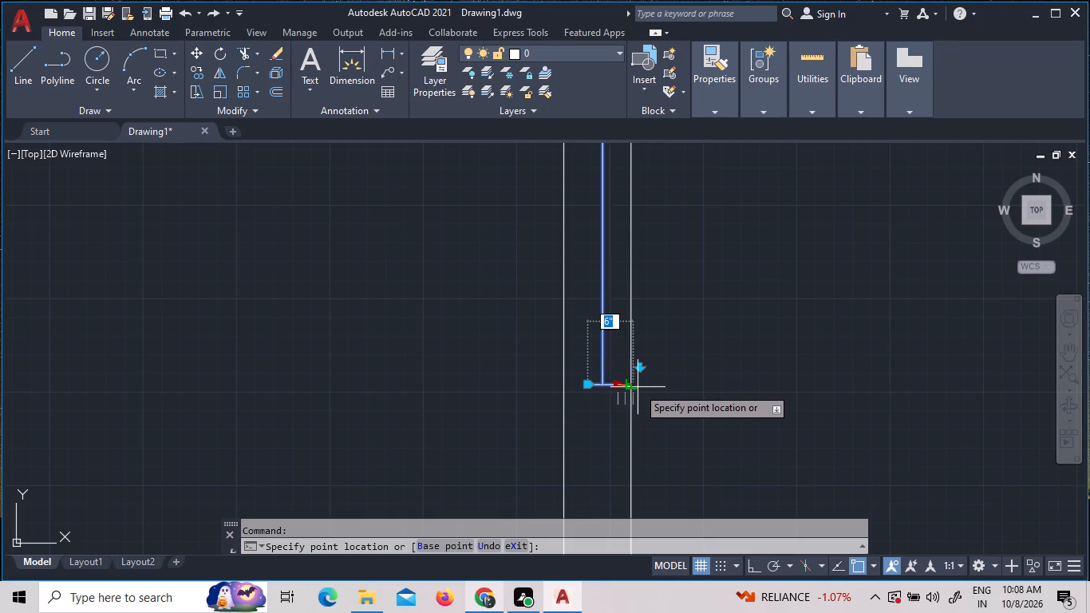
{"action": "key", "text": "s"}
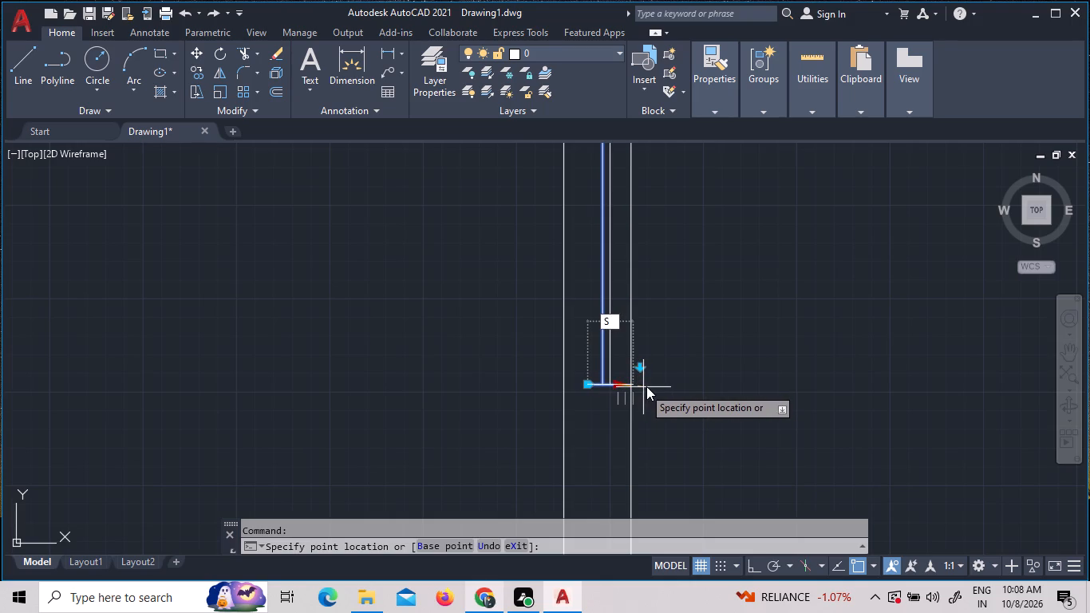
{"action": "key", "text": "c"}
{"action": "key", "text": "space"}
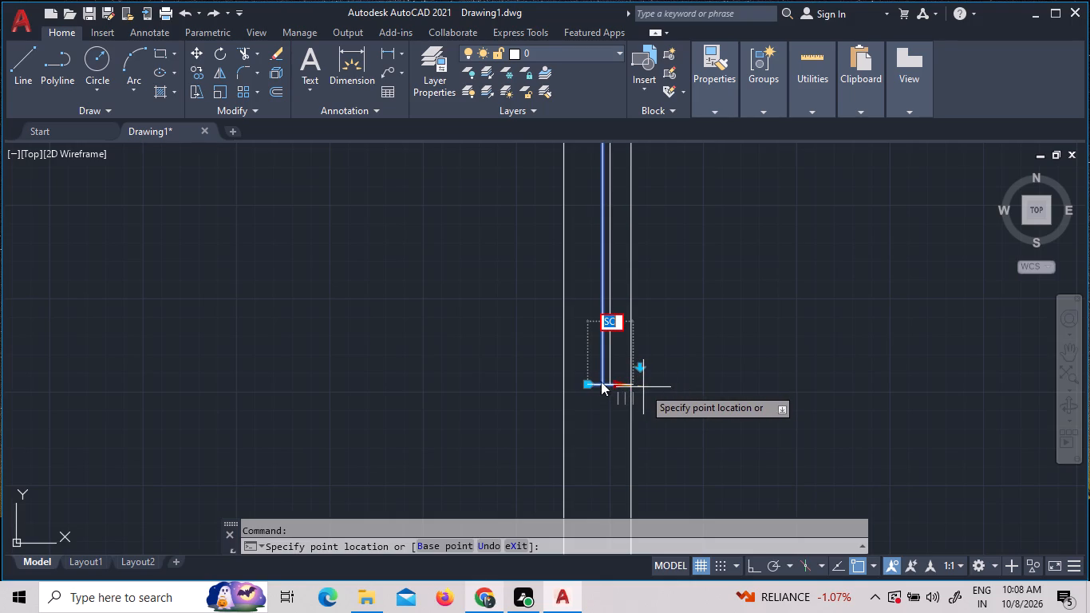
{"action": "key", "text": "space"}
{"action": "key", "text": "Escape"}
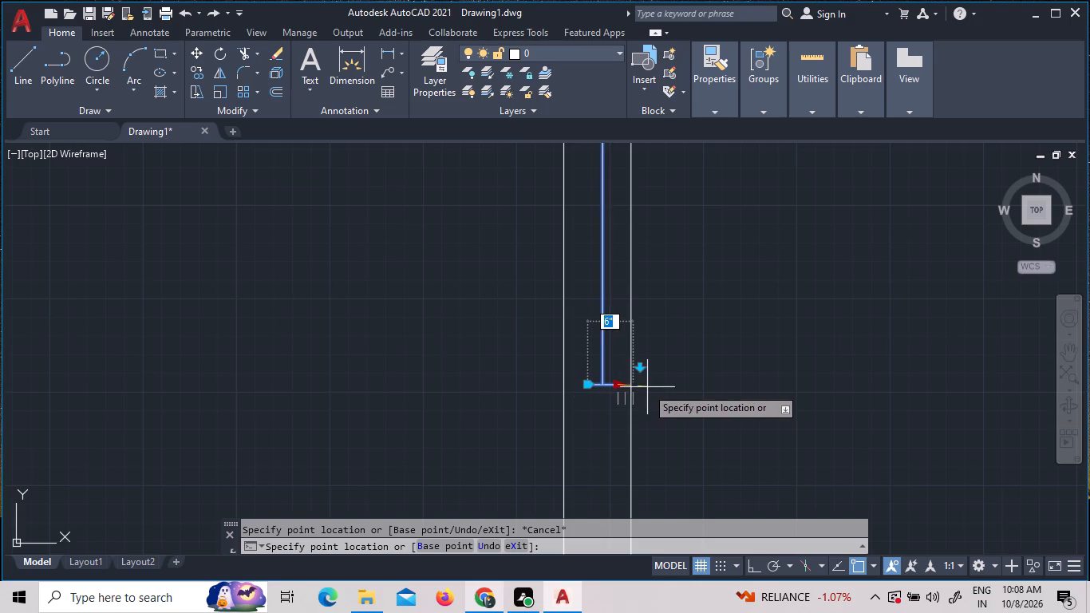
{"action": "scroll", "coordinate": [620, 394], "scroll_direction": "up", "scroll_amount": 5}
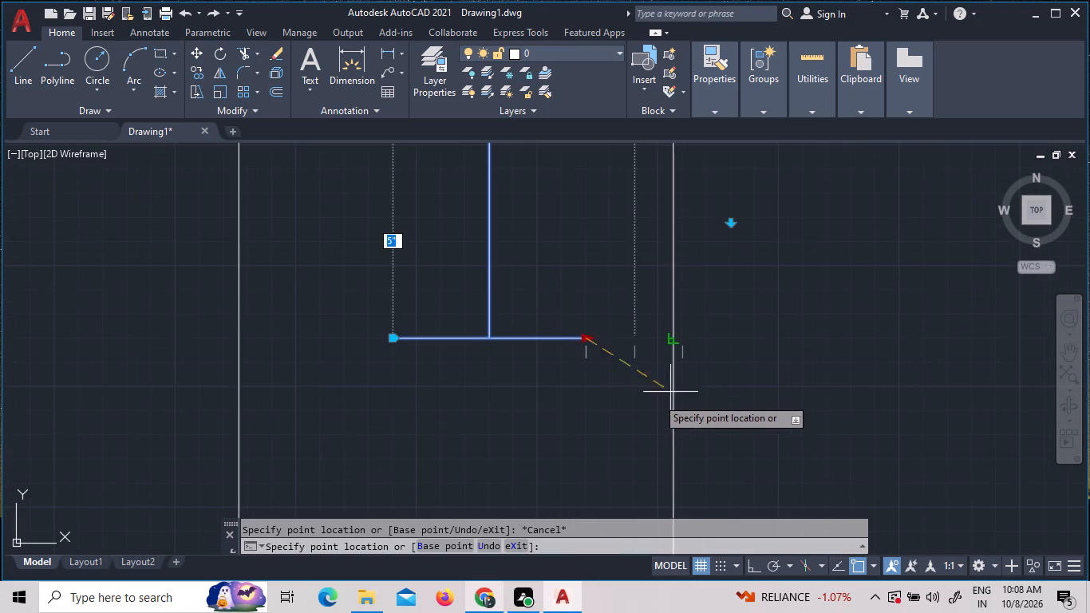
{"action": "left_click", "coordinate": [681, 338]}
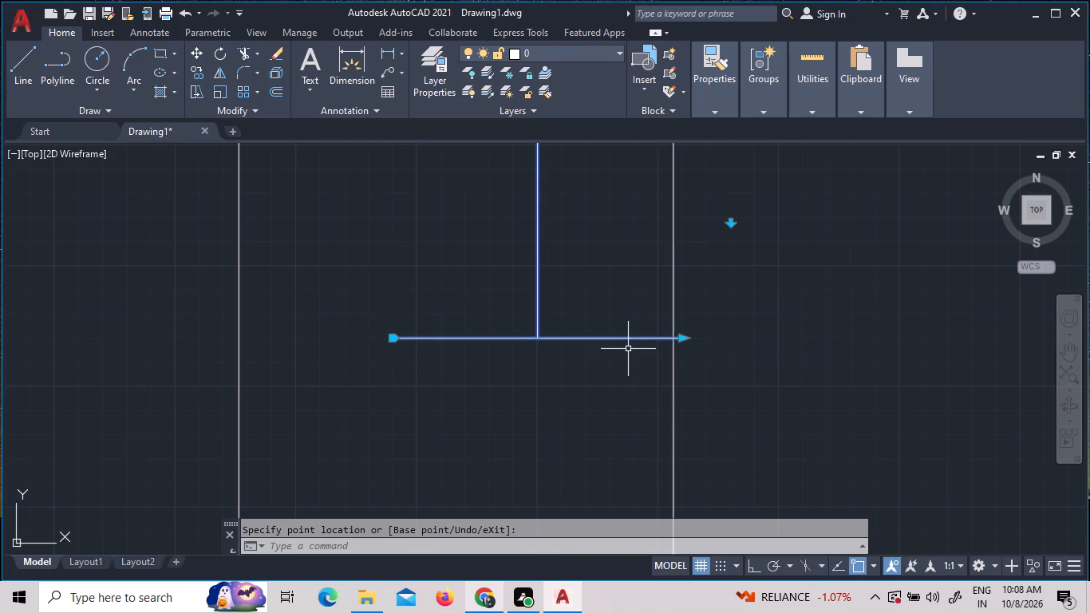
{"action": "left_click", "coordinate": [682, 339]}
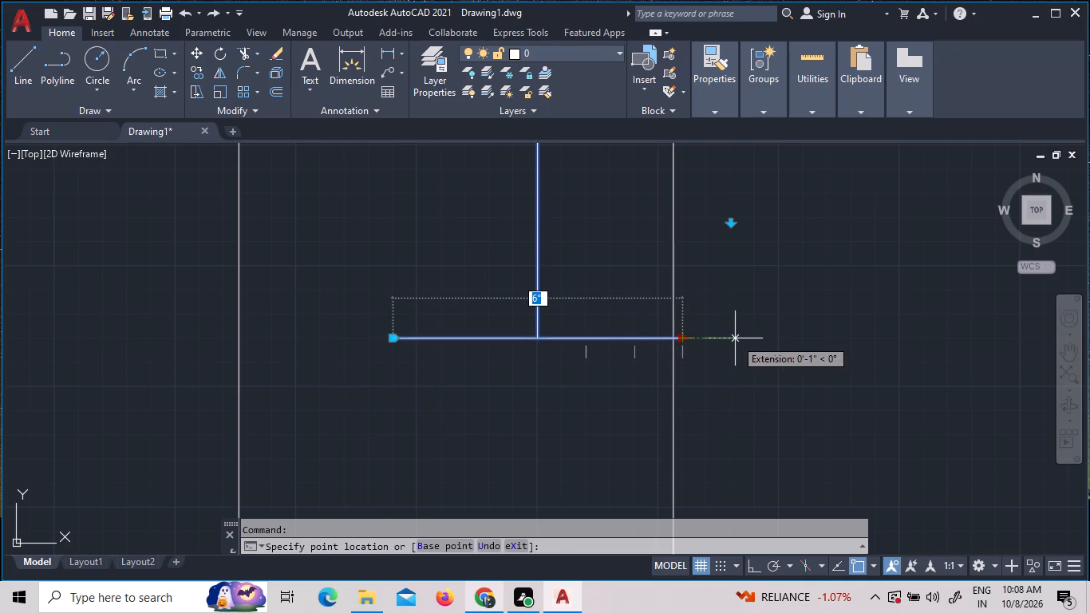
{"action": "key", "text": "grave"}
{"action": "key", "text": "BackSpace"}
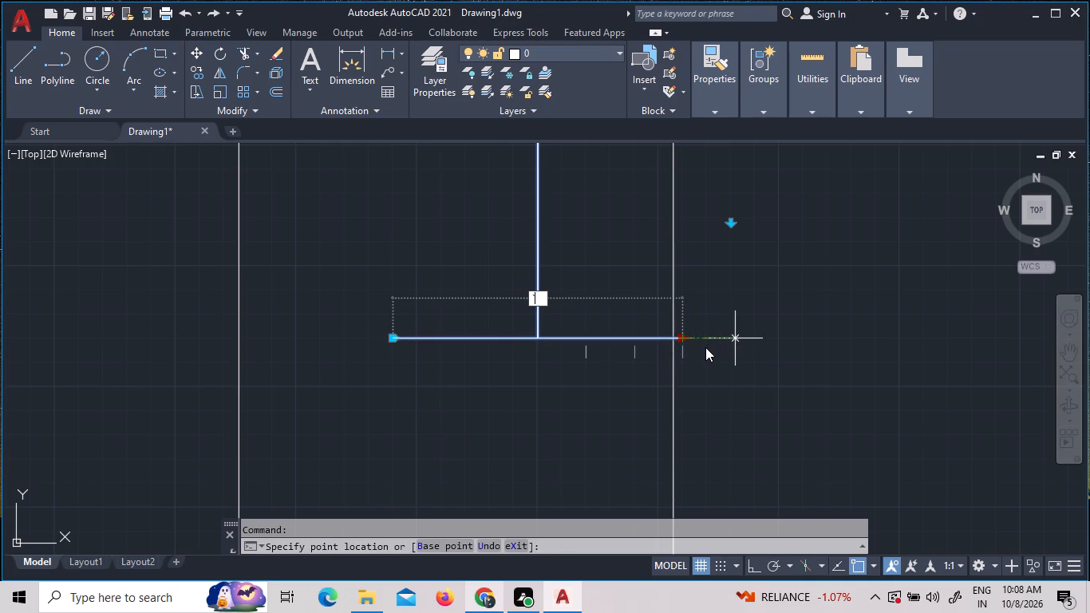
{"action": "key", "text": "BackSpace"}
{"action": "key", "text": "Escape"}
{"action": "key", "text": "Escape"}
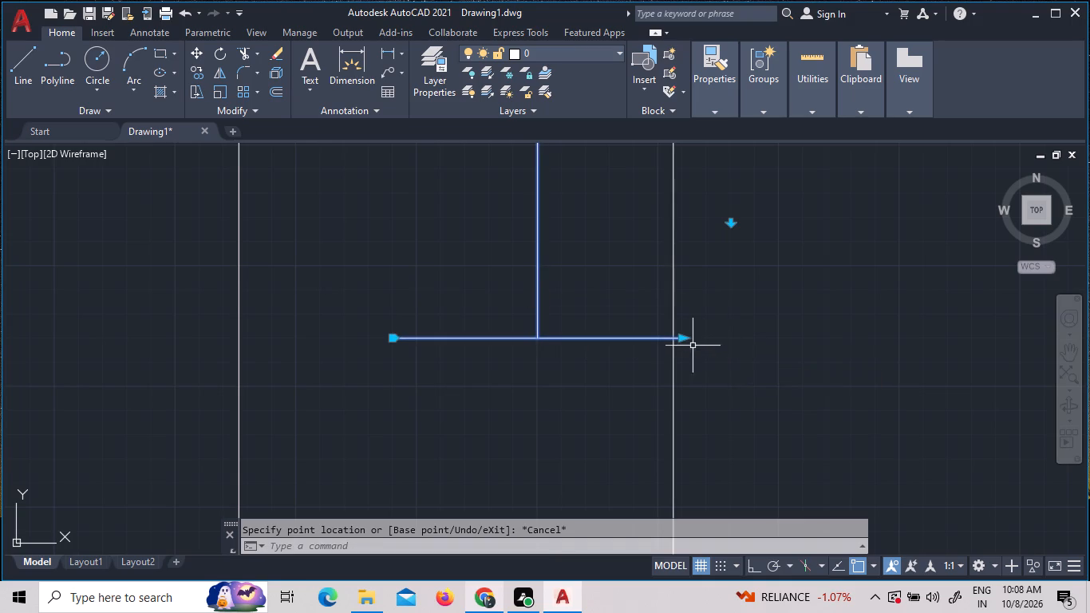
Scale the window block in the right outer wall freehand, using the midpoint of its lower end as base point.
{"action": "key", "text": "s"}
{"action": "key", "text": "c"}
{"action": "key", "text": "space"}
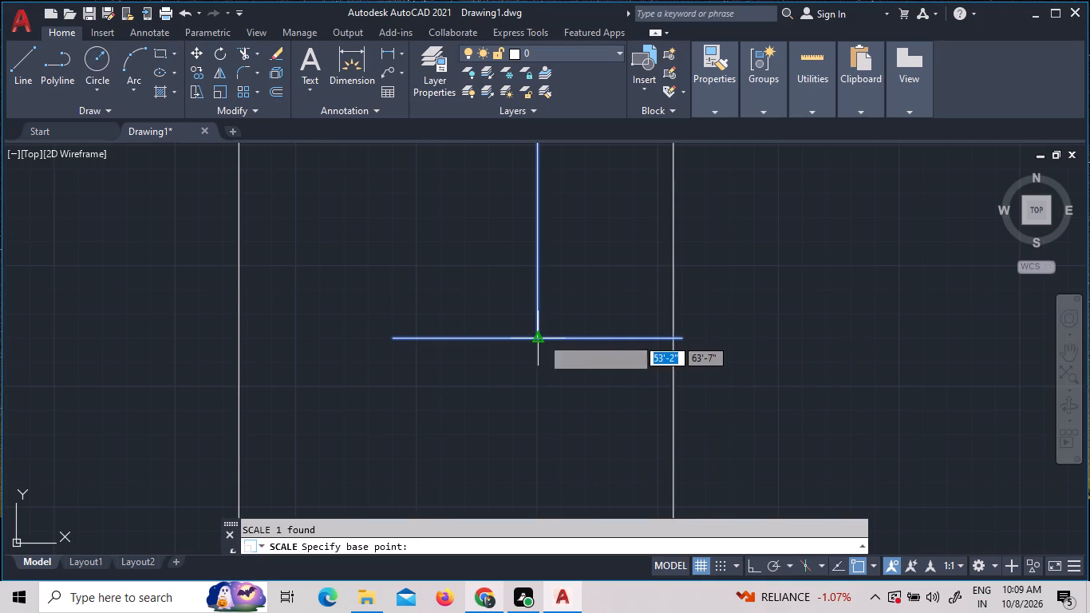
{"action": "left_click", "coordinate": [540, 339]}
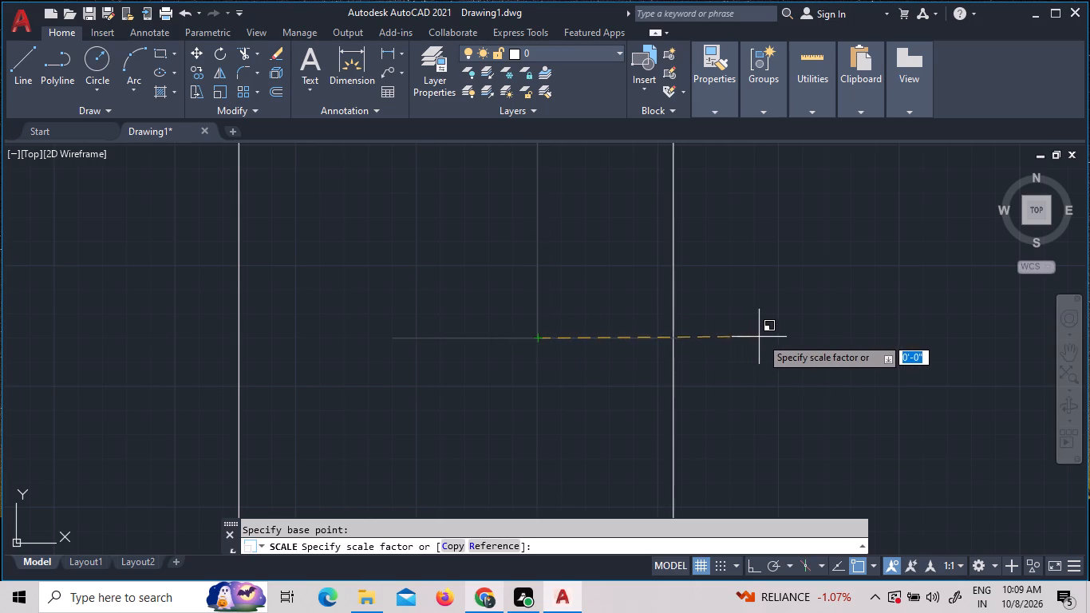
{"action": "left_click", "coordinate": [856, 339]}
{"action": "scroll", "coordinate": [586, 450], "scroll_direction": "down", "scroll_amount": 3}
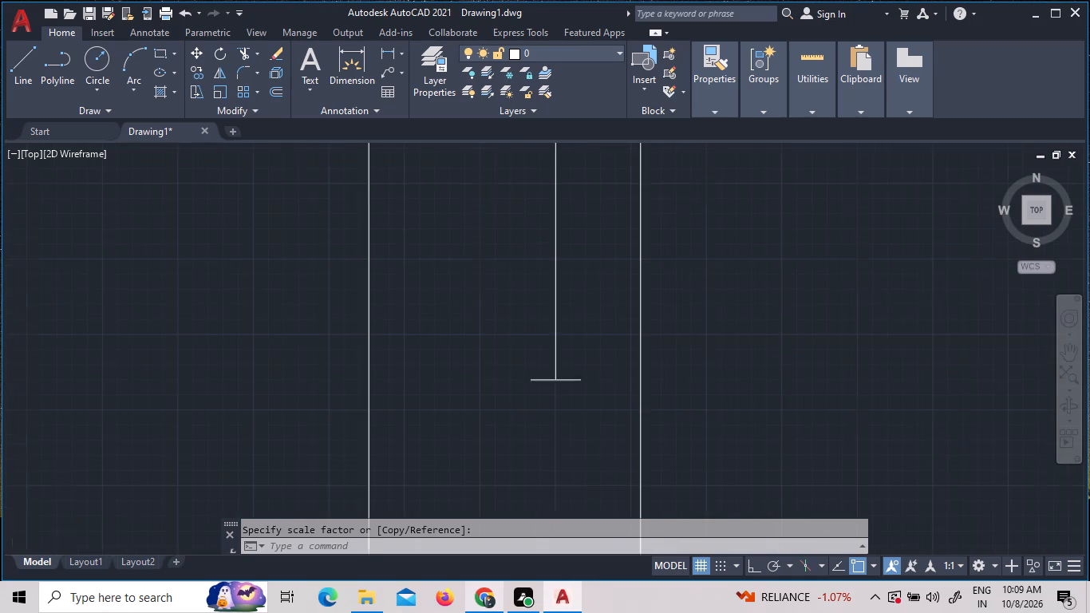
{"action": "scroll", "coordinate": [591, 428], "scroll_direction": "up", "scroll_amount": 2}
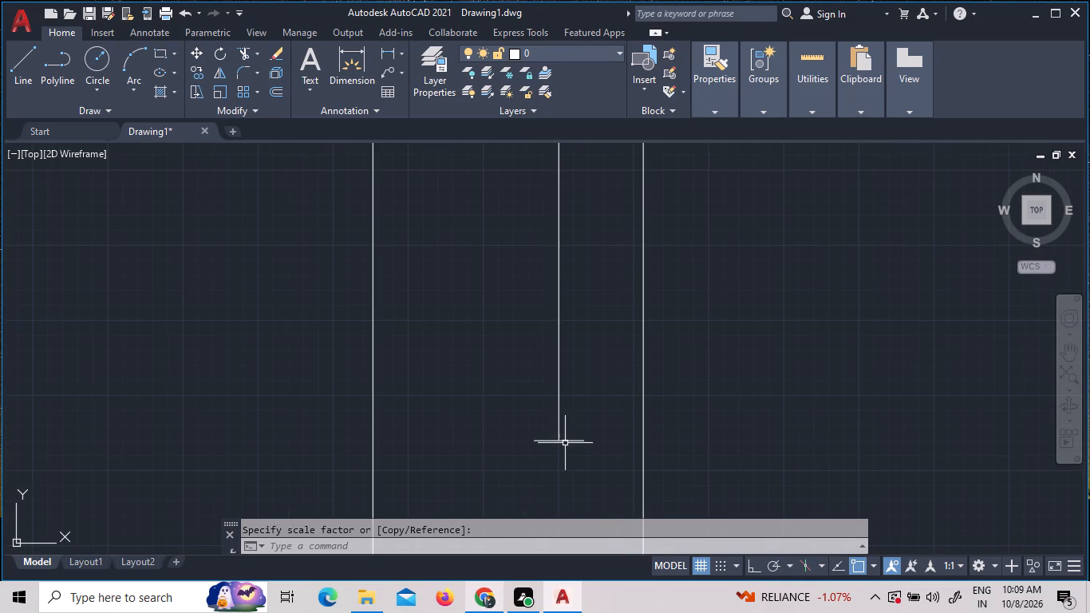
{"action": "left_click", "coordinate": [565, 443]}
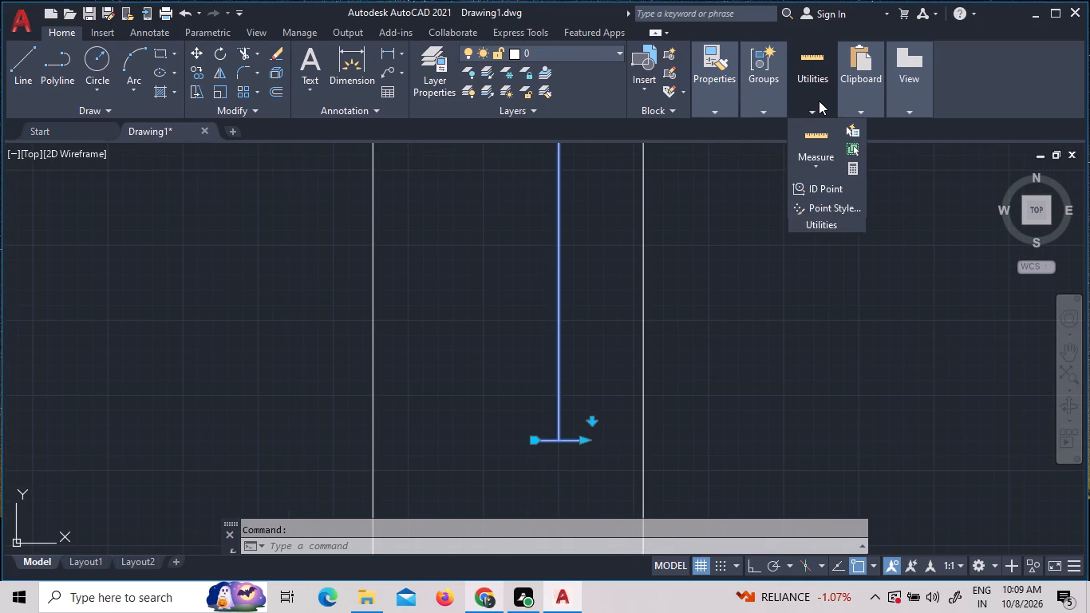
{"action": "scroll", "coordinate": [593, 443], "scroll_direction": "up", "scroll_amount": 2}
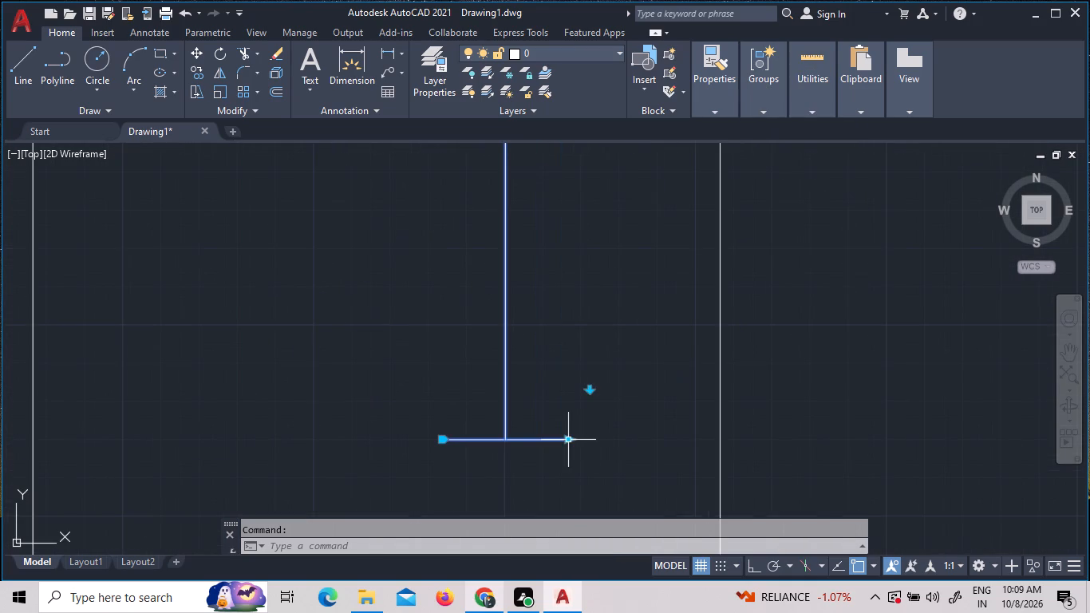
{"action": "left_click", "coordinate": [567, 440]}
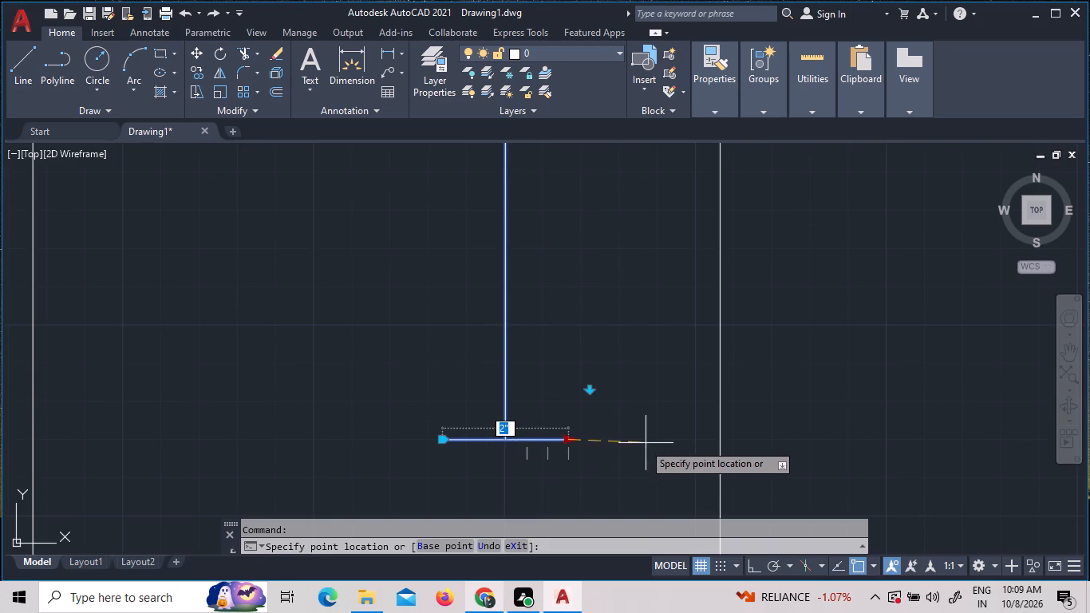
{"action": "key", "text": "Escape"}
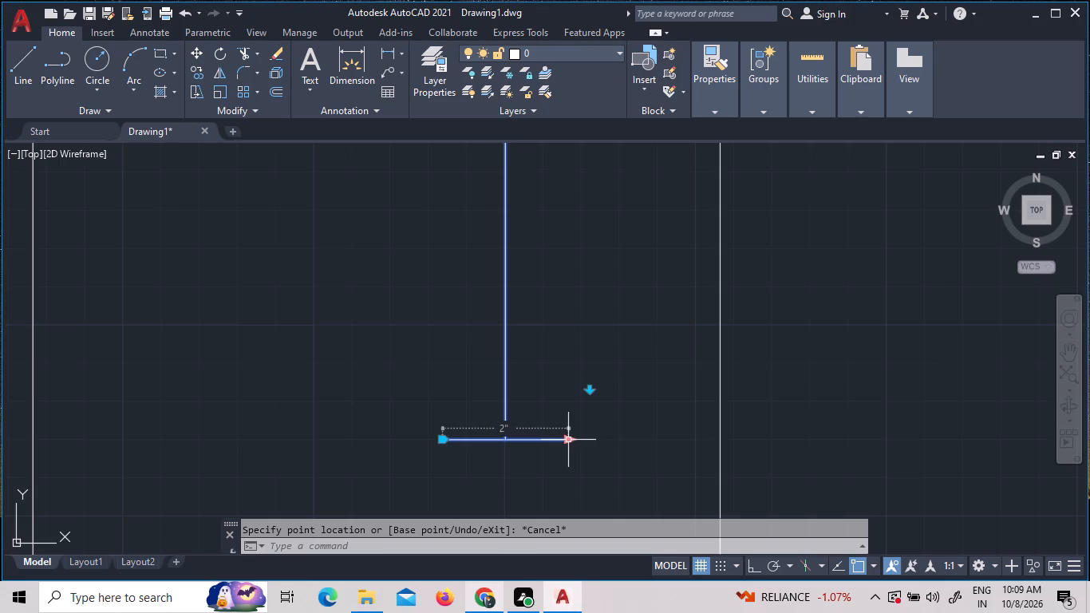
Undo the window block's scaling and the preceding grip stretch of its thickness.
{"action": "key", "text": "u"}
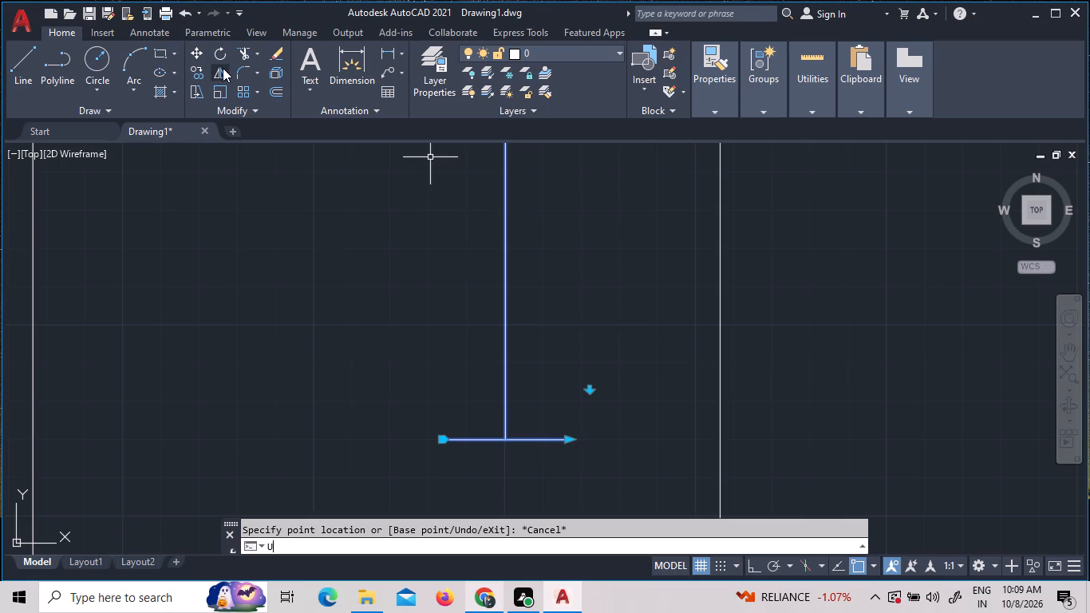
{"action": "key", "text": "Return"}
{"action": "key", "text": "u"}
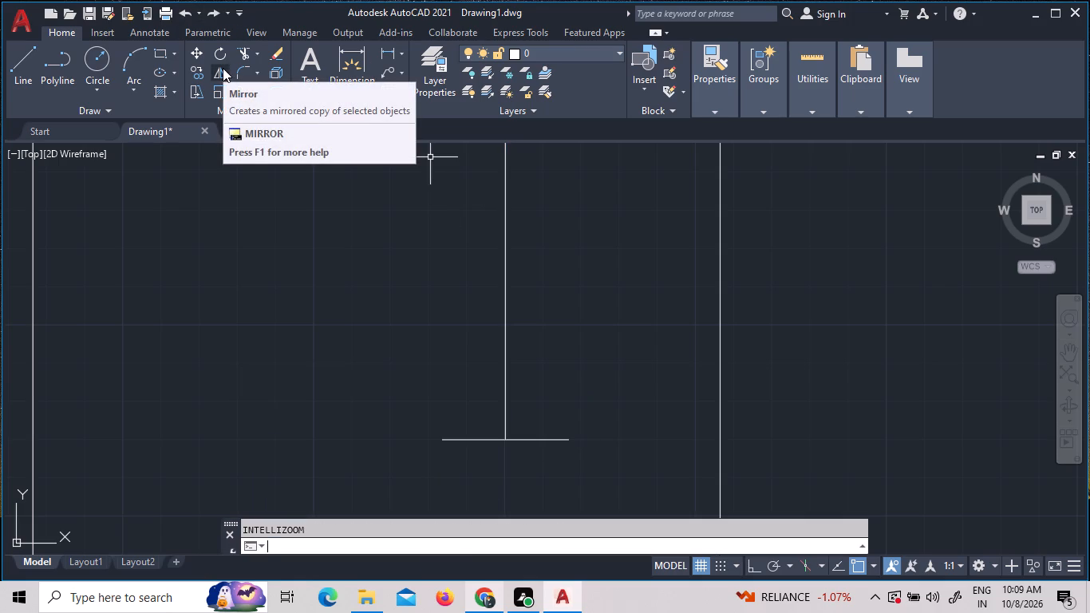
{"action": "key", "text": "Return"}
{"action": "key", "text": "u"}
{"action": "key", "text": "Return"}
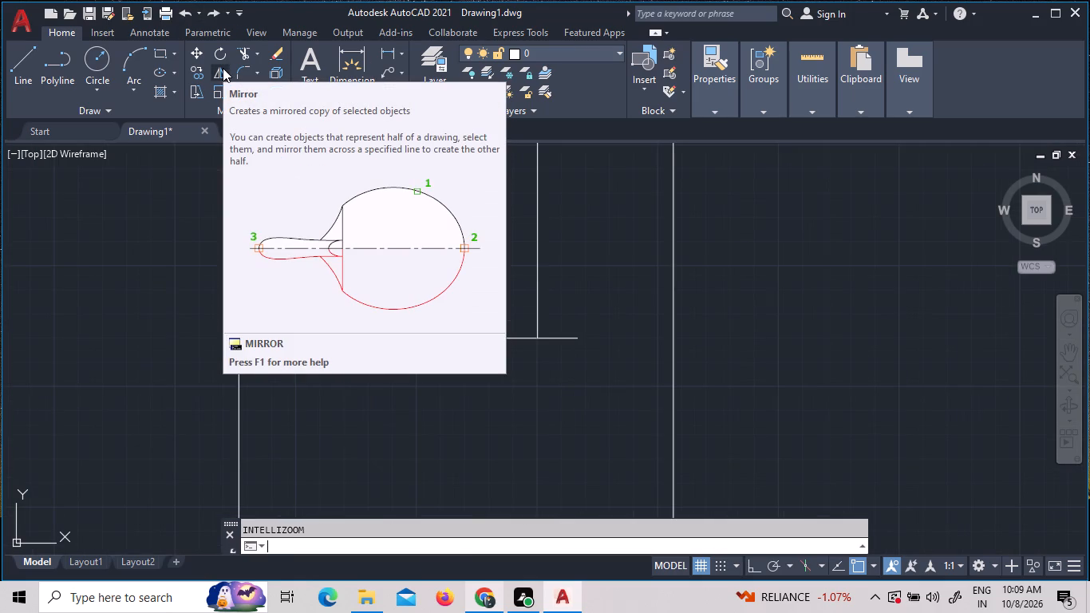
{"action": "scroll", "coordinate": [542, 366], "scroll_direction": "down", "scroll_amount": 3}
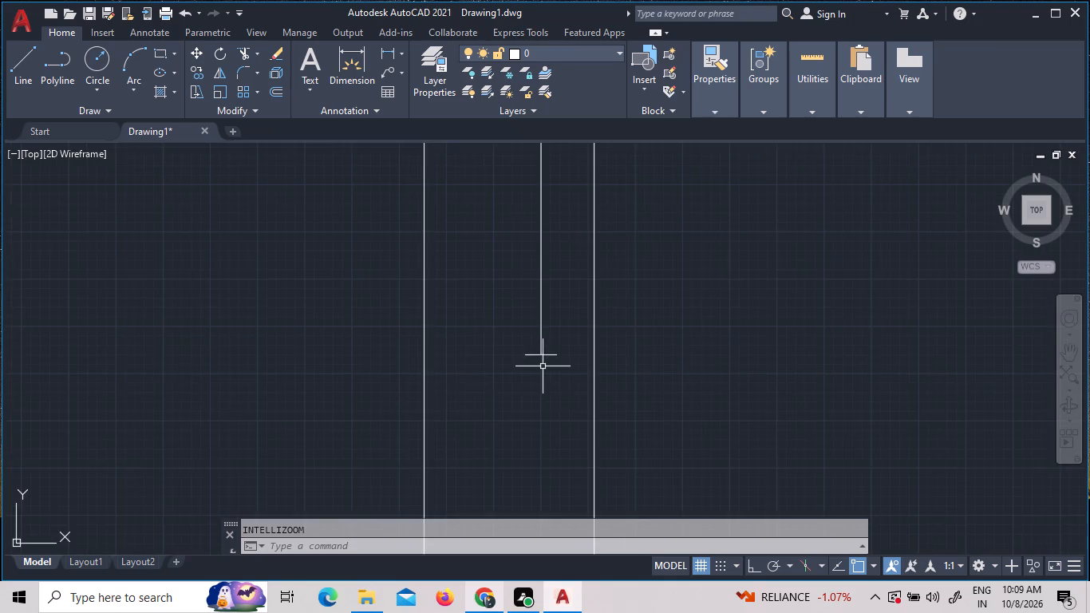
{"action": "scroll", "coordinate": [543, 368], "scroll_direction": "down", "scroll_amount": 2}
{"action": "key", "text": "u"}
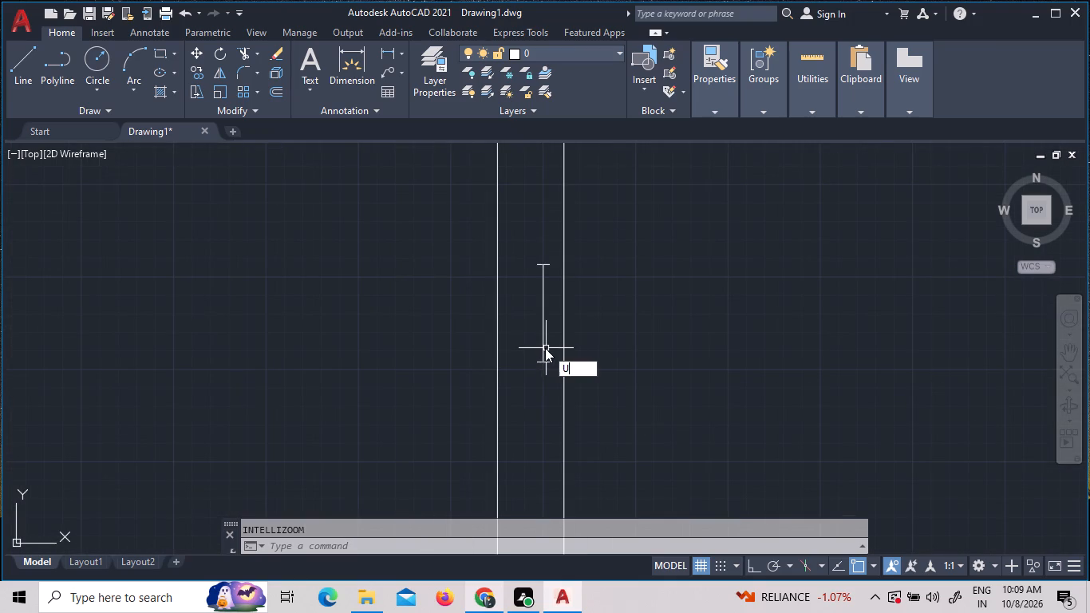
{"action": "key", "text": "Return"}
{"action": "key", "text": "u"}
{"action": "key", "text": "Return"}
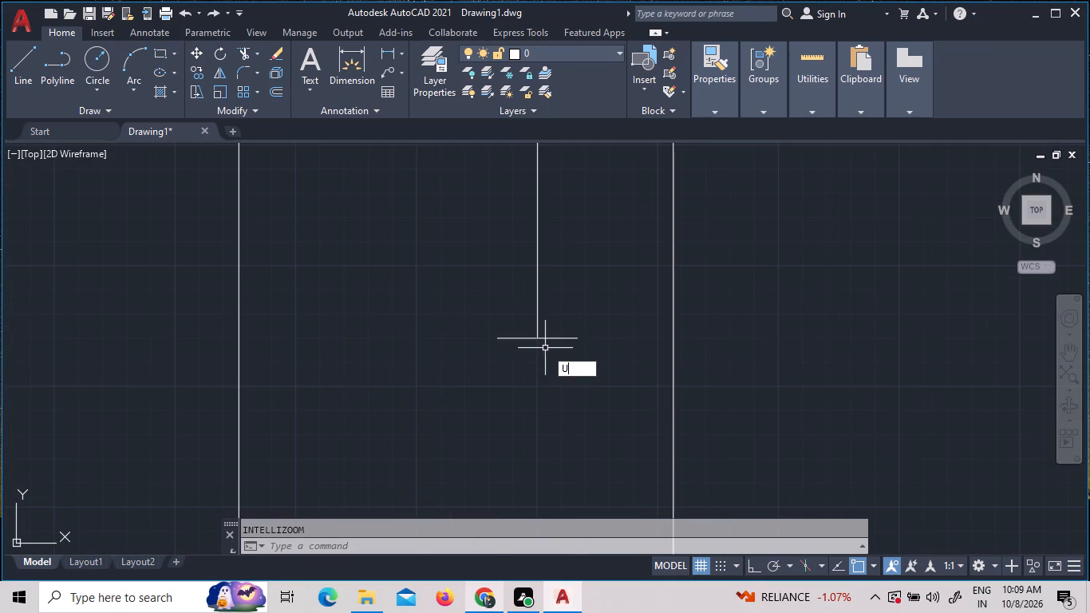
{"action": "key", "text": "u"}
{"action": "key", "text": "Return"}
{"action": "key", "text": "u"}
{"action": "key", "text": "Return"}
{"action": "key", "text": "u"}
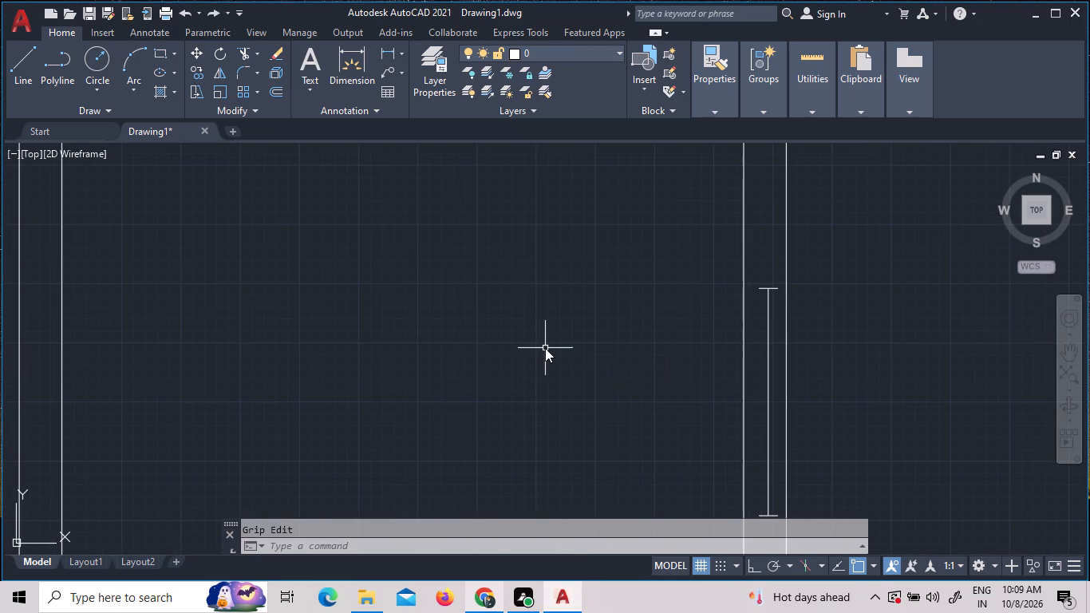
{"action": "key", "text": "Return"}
Stretch the thickness of the window block in the right outer wall to 6" using its lower-end grip.
{"action": "scroll", "coordinate": [694, 326], "scroll_direction": "down", "scroll_amount": 4}
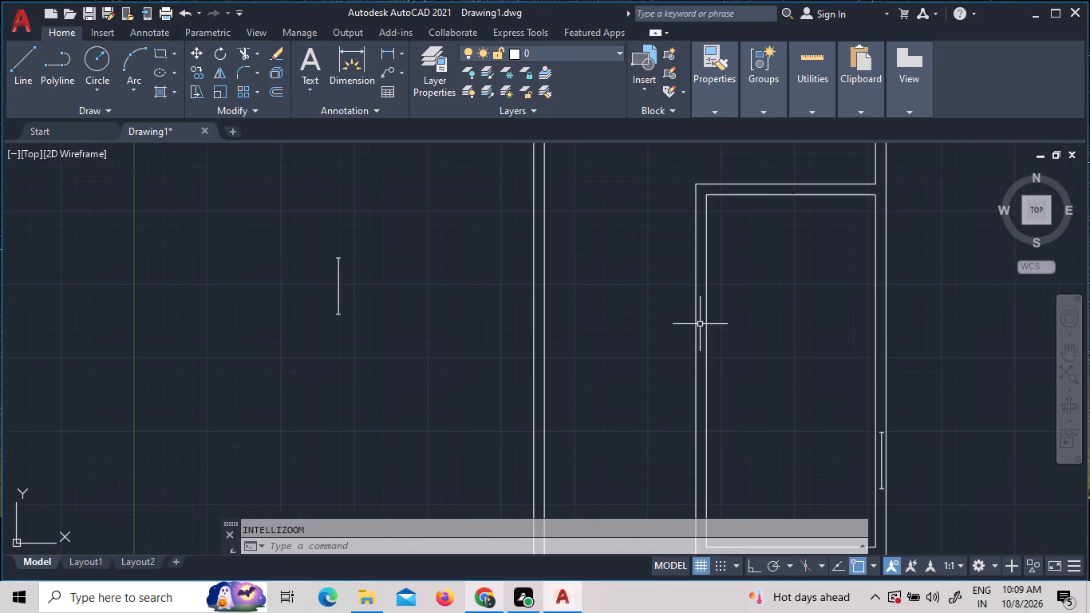
{"action": "scroll", "coordinate": [922, 491], "scroll_direction": "up", "scroll_amount": 3}
{"action": "scroll", "coordinate": [835, 475], "scroll_direction": "up", "scroll_amount": 3}
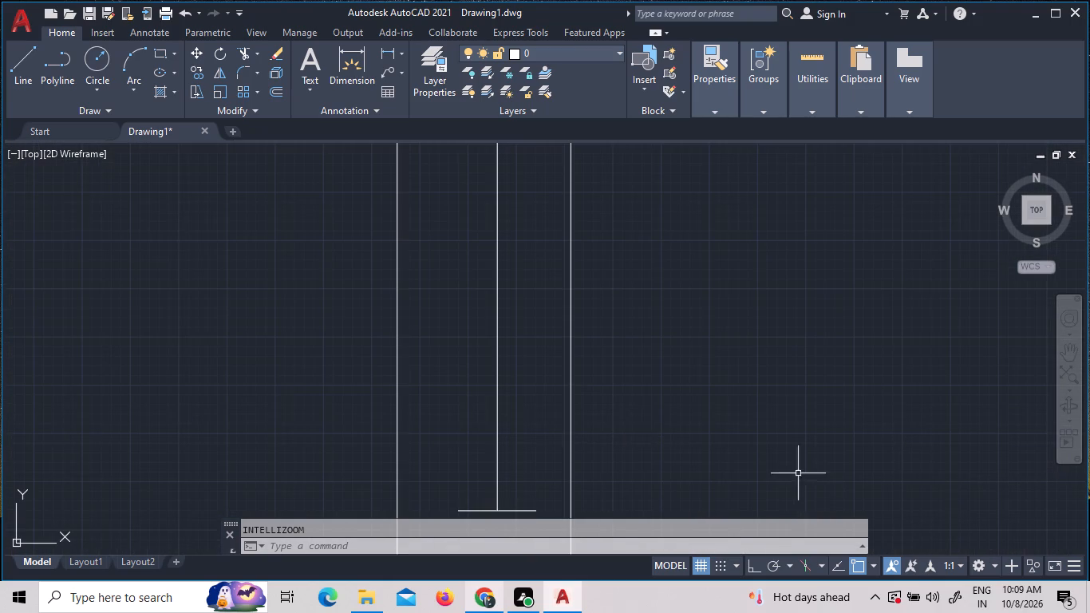
{"action": "left_click", "coordinate": [497, 400]}
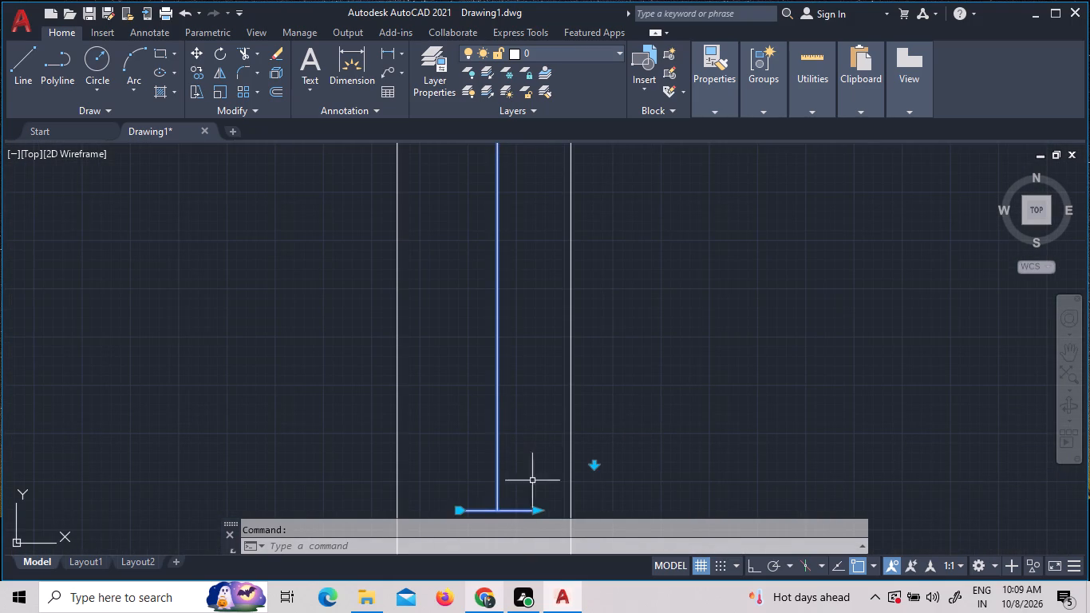
{"action": "left_click", "coordinate": [538, 512]}
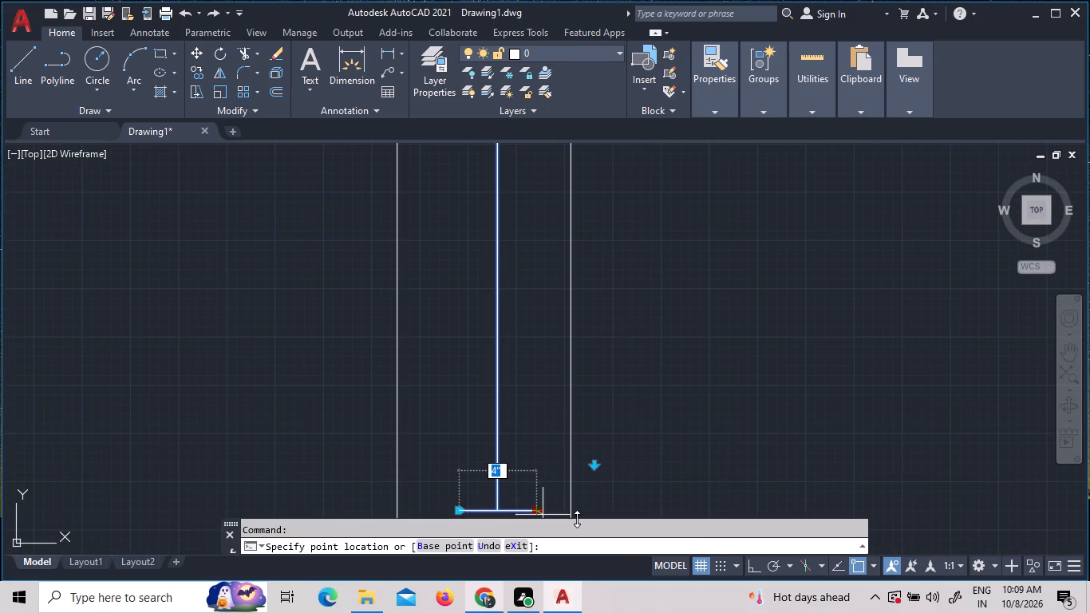
{"action": "scroll", "coordinate": [582, 501], "scroll_direction": "down", "scroll_amount": 3}
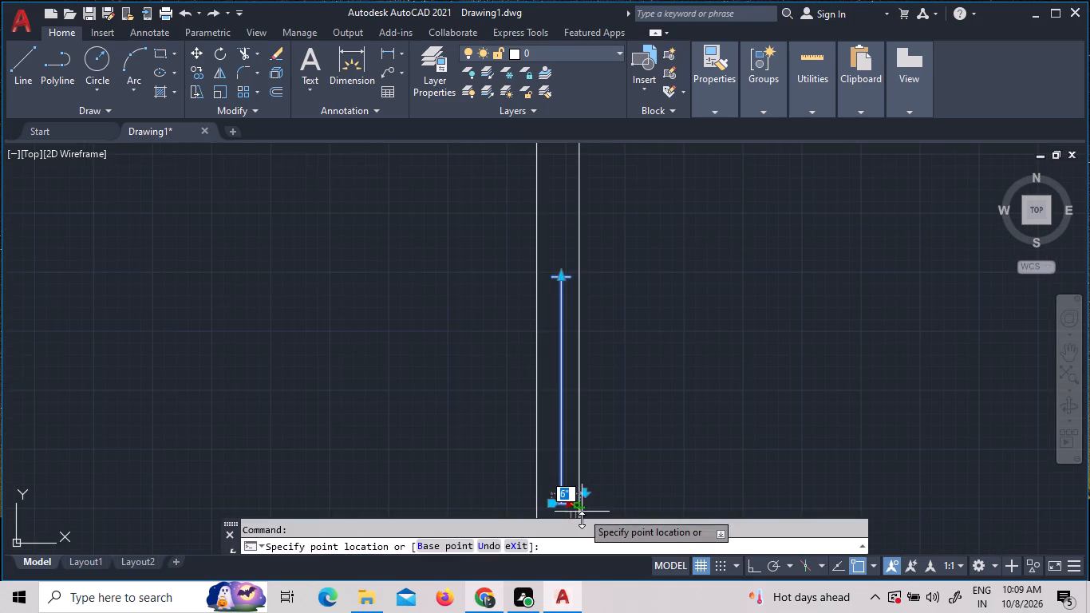
{"action": "scroll", "coordinate": [581, 520], "scroll_direction": "up", "scroll_amount": 2}
{"action": "scroll", "coordinate": [586, 492], "scroll_direction": "down", "scroll_amount": 3}
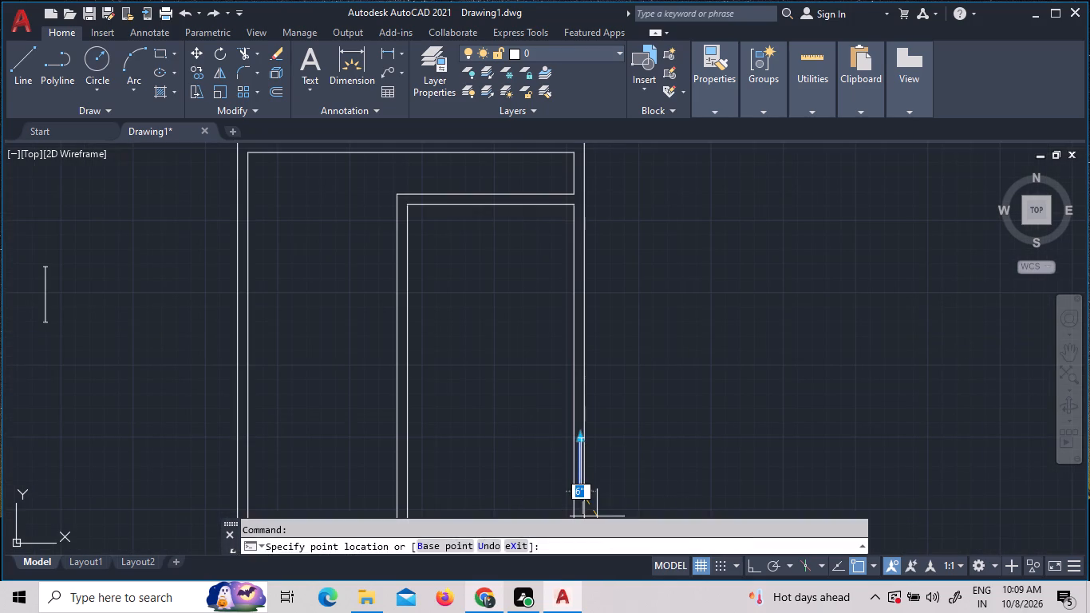
{"action": "scroll", "coordinate": [597, 524], "scroll_direction": "up", "scroll_amount": 7}
{"action": "scroll", "coordinate": [496, 478], "scroll_direction": "up", "scroll_amount": 3}
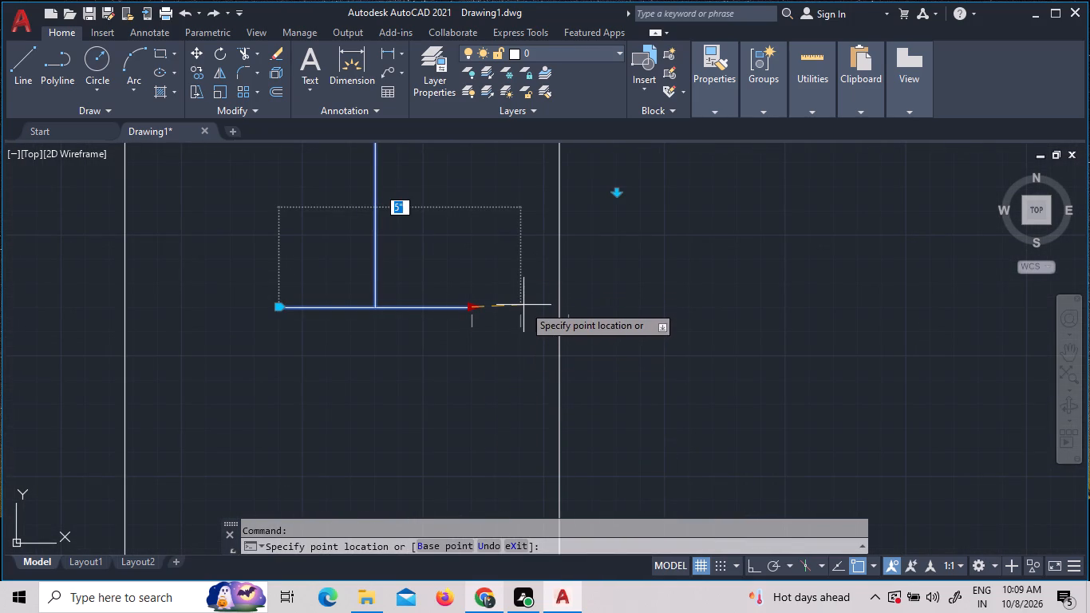
{"action": "left_click", "coordinate": [568, 307]}
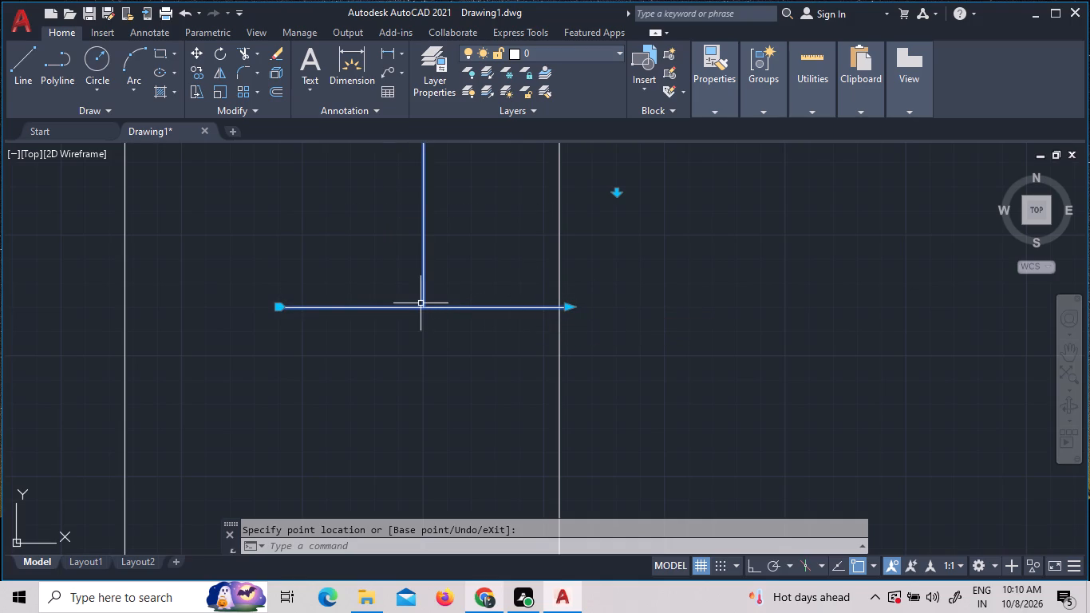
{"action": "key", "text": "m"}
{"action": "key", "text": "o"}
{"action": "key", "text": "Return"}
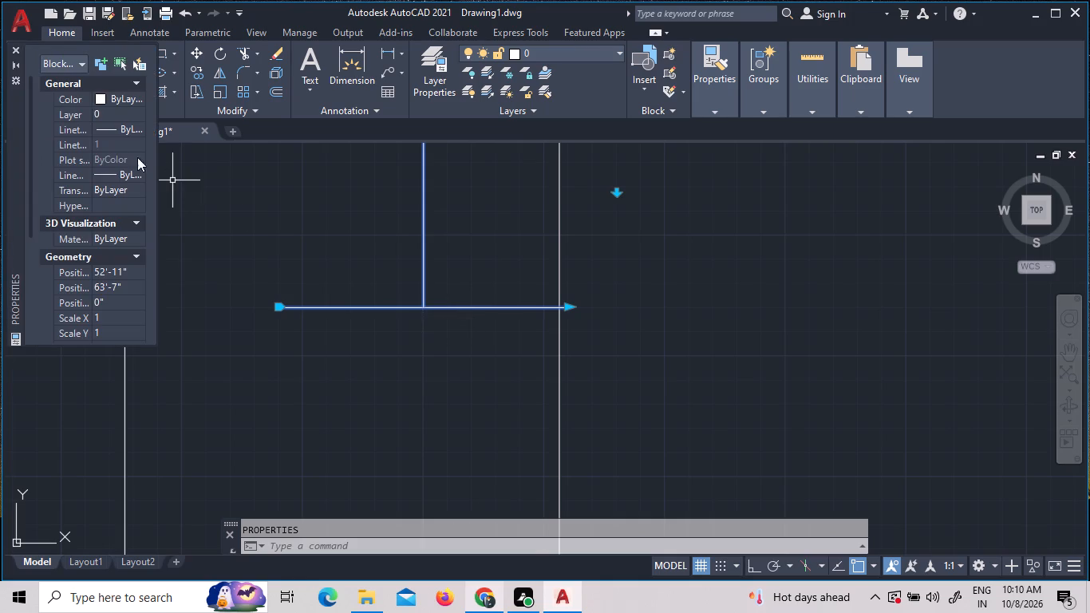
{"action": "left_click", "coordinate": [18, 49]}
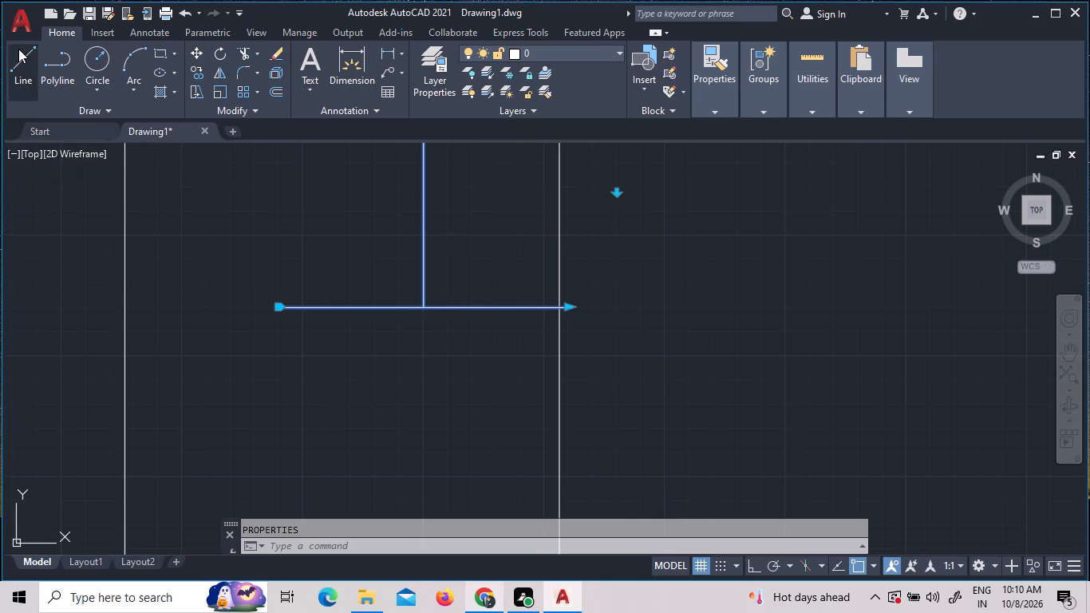
Move the window block about 3" horizontally toward the room, from its lower-end endpoint, to meet the wall's inner line.
{"action": "type", "text": "MOV"}
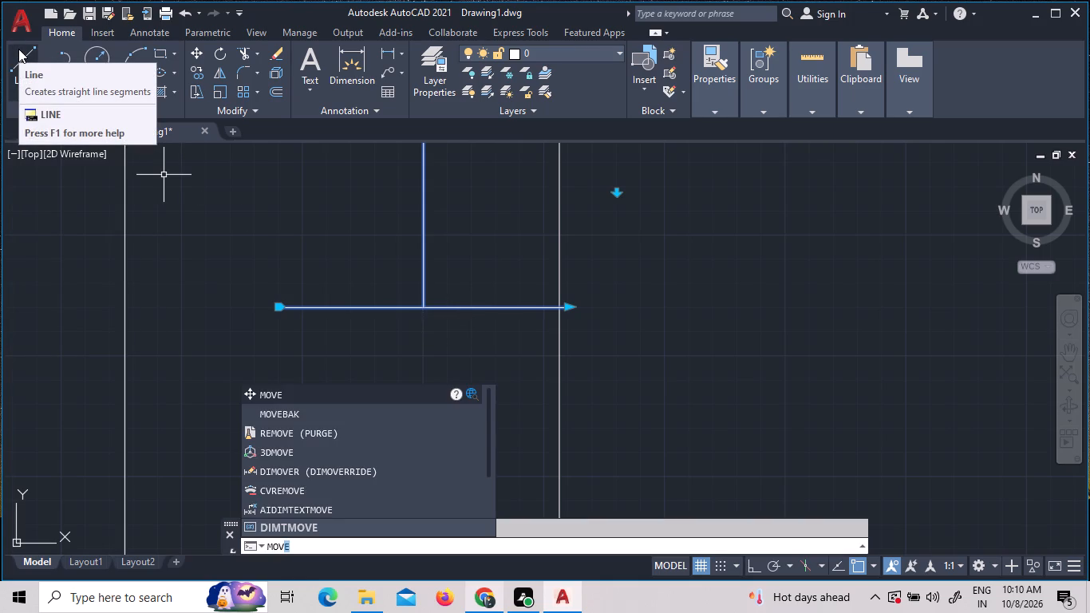
{"action": "left_click", "coordinate": [330, 390]}
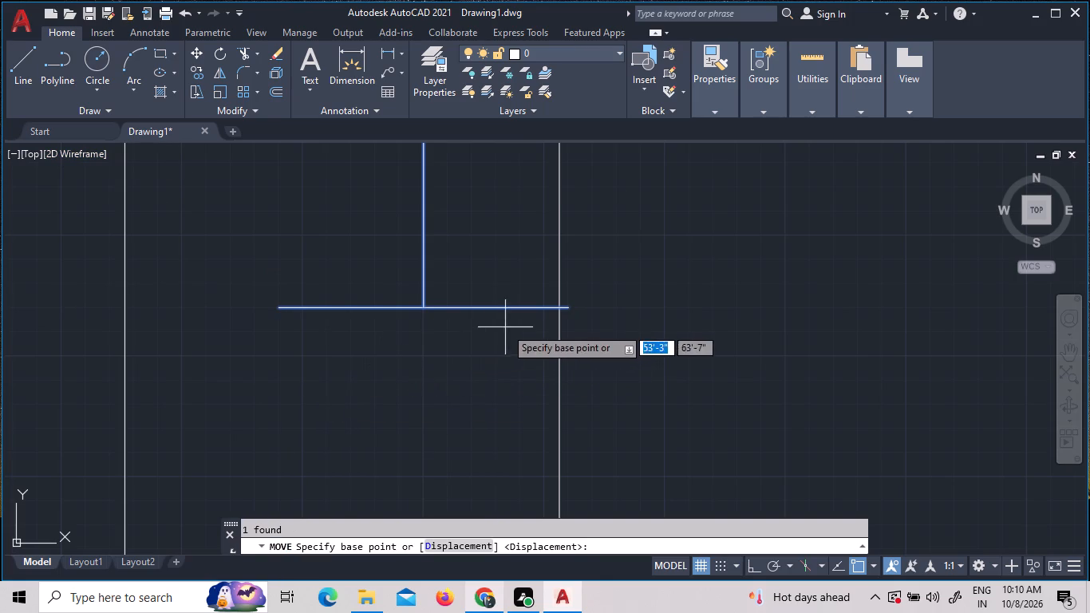
{"action": "left_click", "coordinate": [568, 307]}
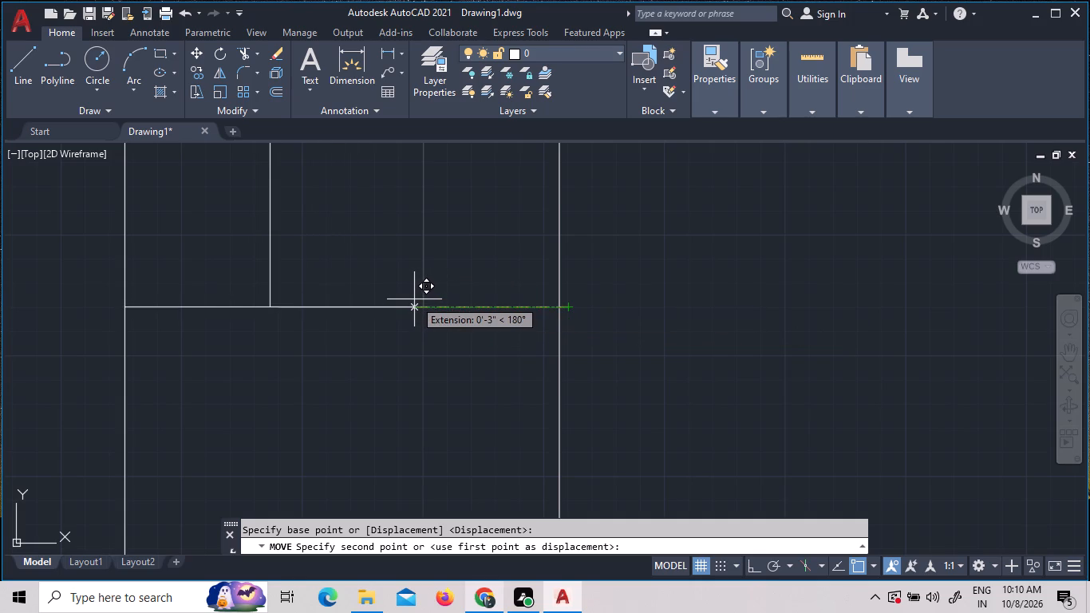
{"action": "left_click", "coordinate": [414, 299]}
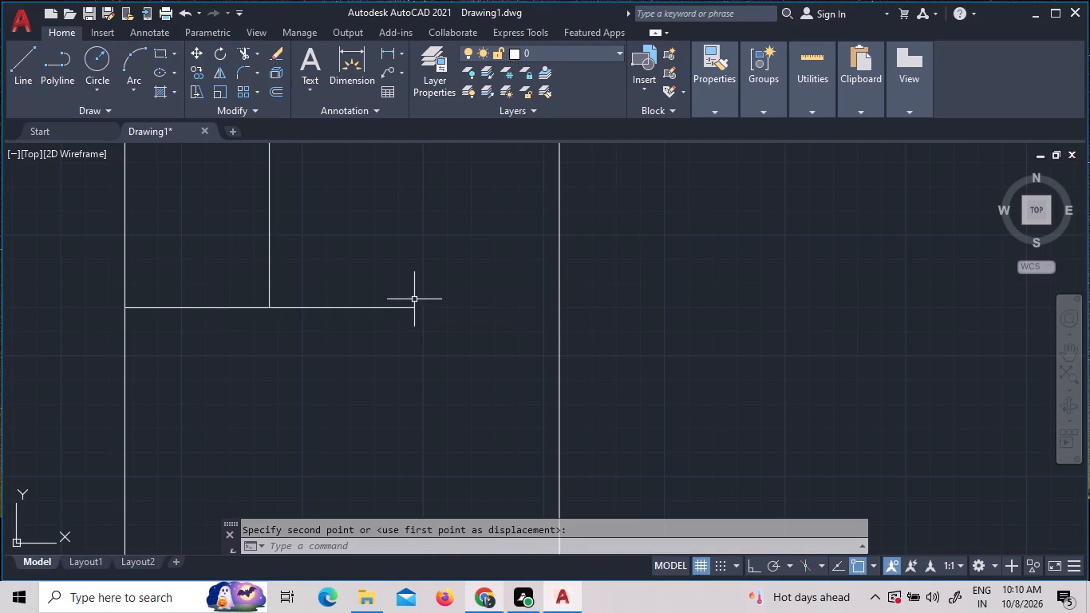
Move the window block in the right outer wall horizontally, from its upper-end endpoint onto the wall's inner line.
{"action": "scroll", "coordinate": [456, 391], "scroll_direction": "down", "scroll_amount": 6}
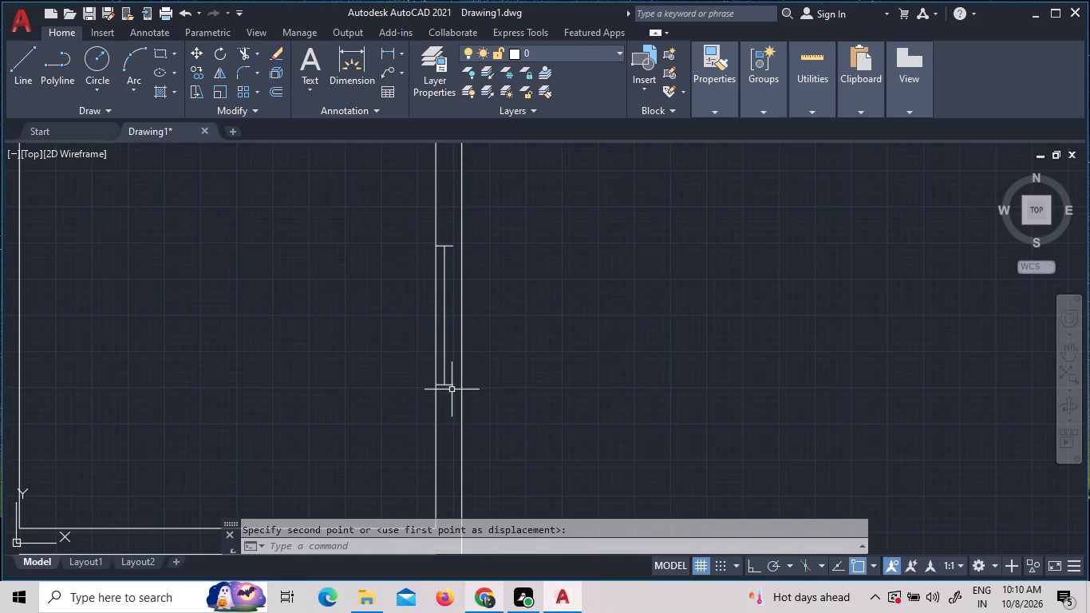
{"action": "scroll", "coordinate": [419, 255], "scroll_direction": "up", "scroll_amount": 6}
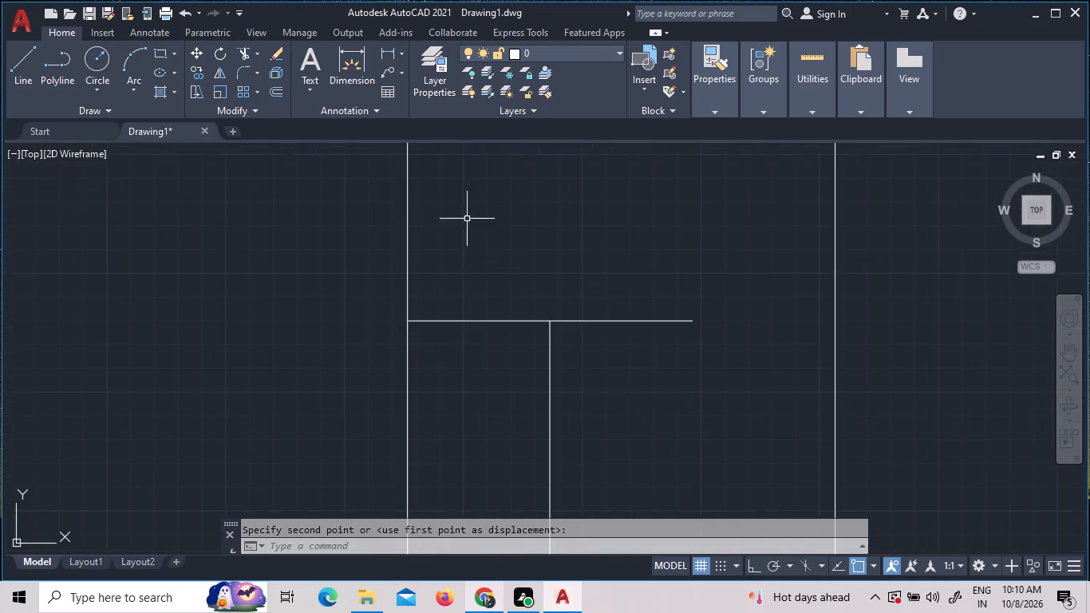
{"action": "scroll", "coordinate": [424, 327], "scroll_direction": "up", "scroll_amount": 6}
{"action": "scroll", "coordinate": [298, 306], "scroll_direction": "up", "scroll_amount": 2}
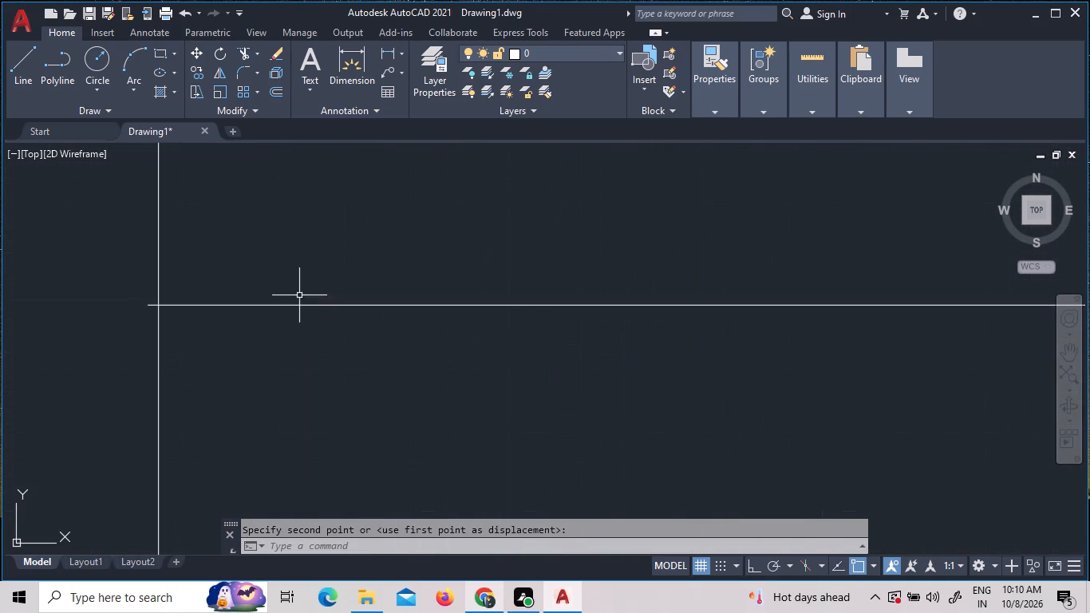
{"action": "left_click", "coordinate": [255, 307]}
{"action": "right_click", "coordinate": [251, 308]}
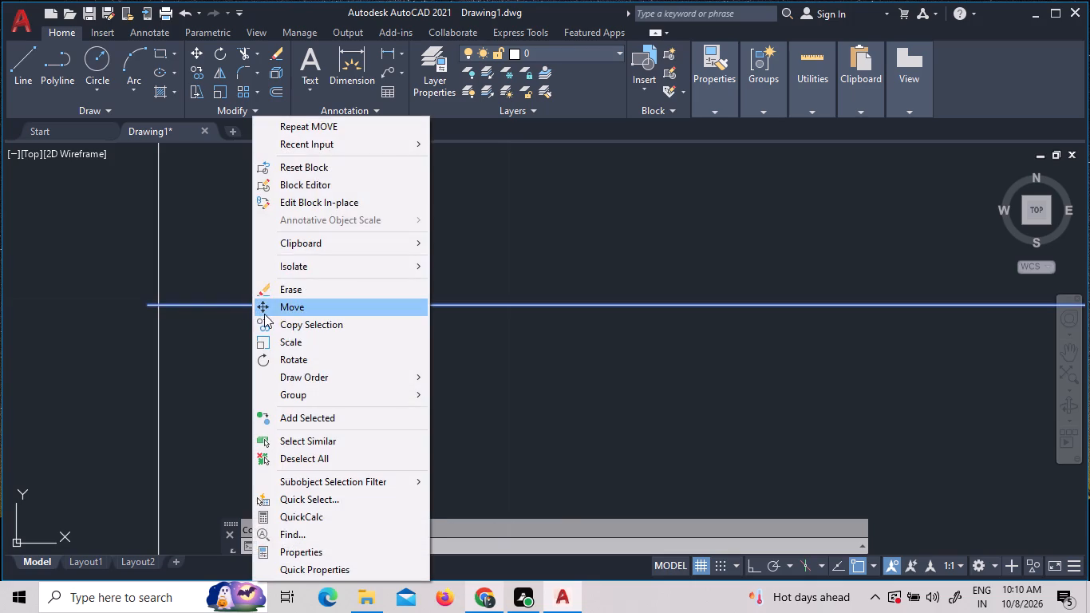
{"action": "left_click", "coordinate": [279, 314]}
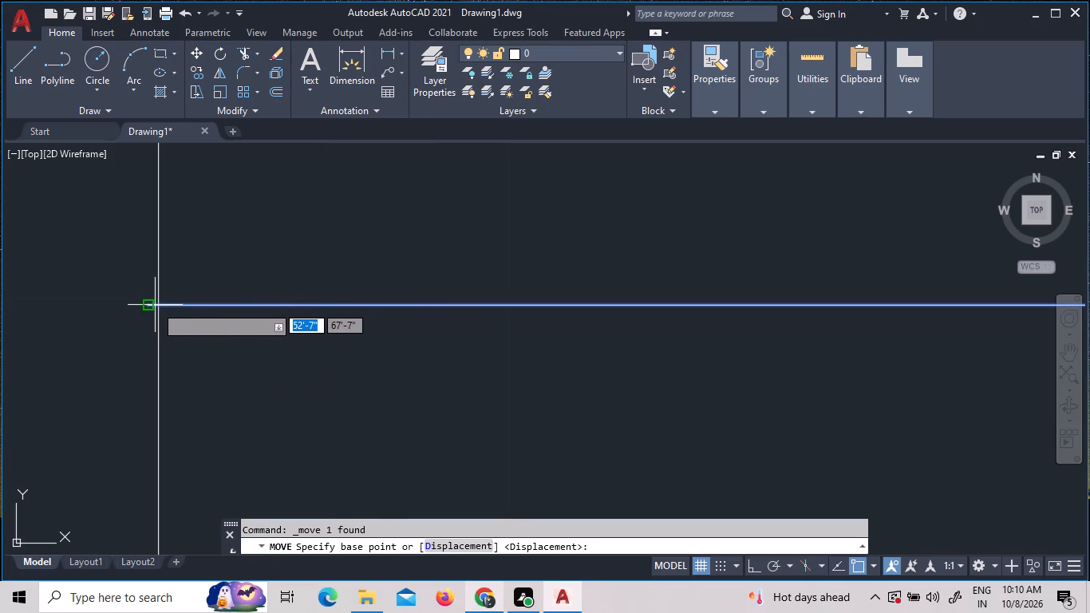
{"action": "left_click", "coordinate": [151, 305]}
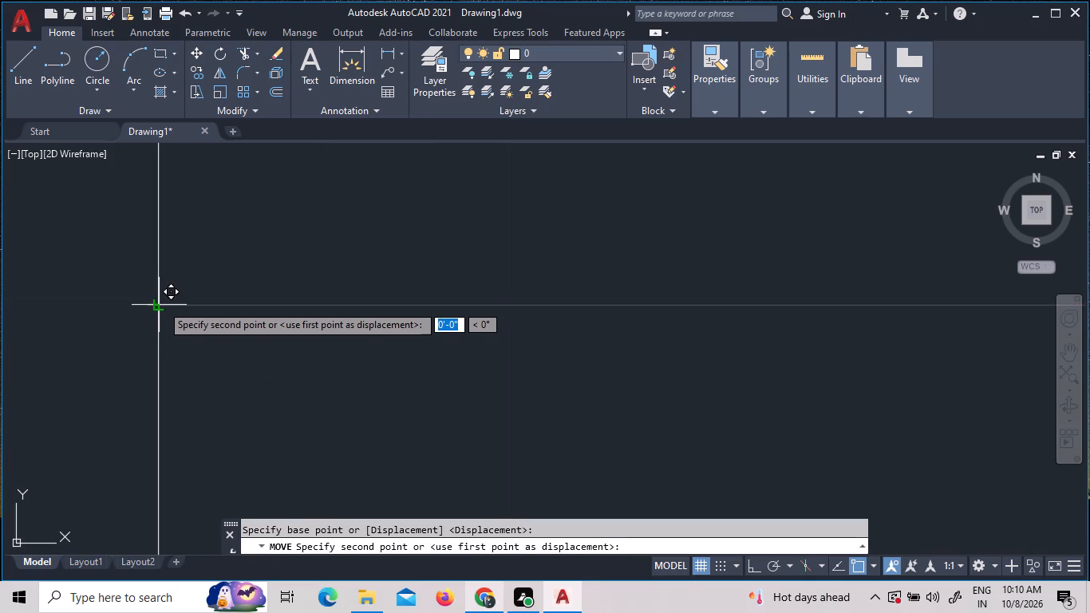
{"action": "left_click", "coordinate": [161, 304]}
Measure the window block and the right outer wall around it with the Quick measure tool.
{"action": "scroll", "coordinate": [302, 310], "scroll_direction": "down", "scroll_amount": 1}
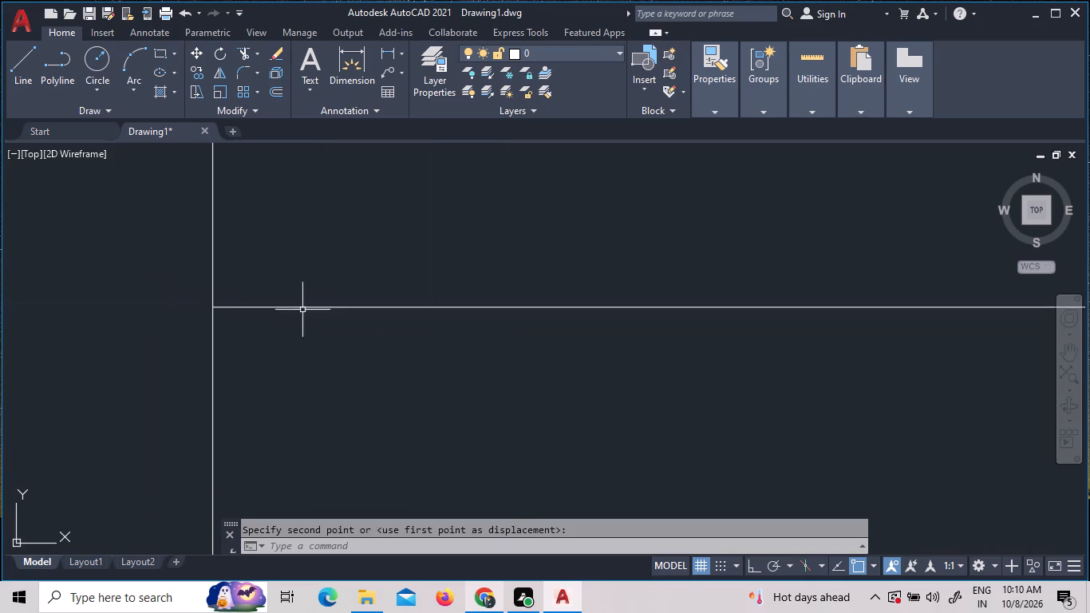
{"action": "scroll", "coordinate": [223, 281], "scroll_direction": "down", "scroll_amount": 2}
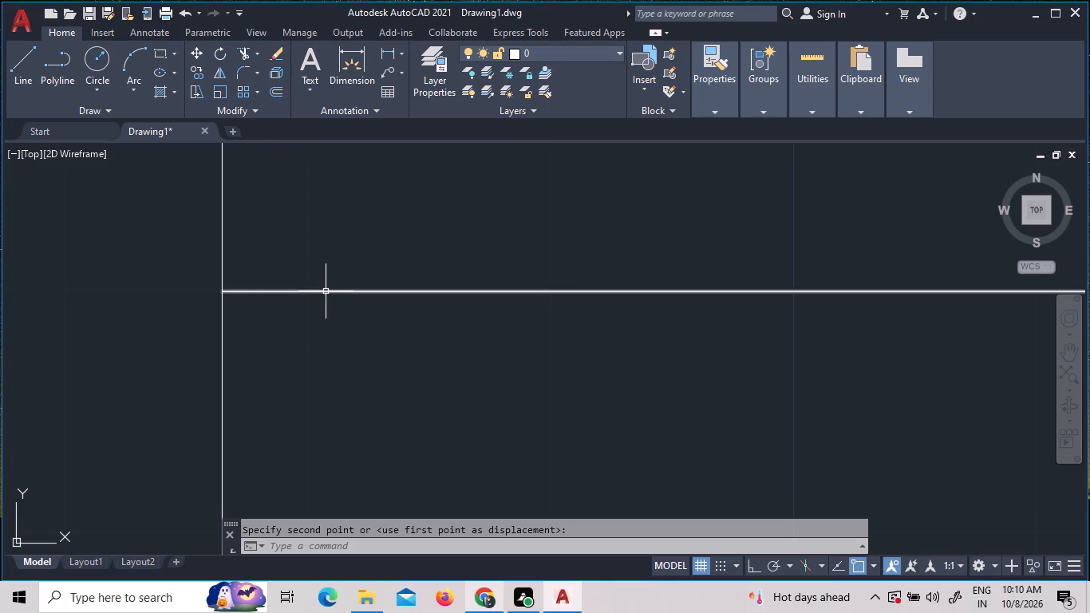
{"action": "left_click", "coordinate": [326, 291]}
{"action": "scroll", "coordinate": [318, 290], "scroll_direction": "down", "scroll_amount": 4}
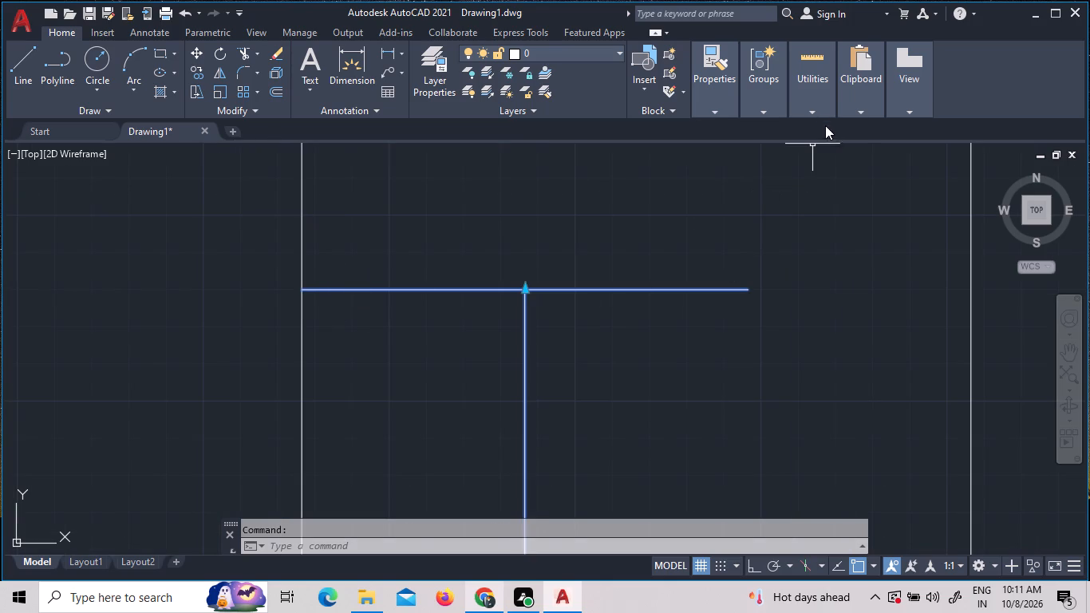
{"action": "left_click", "coordinate": [820, 109]}
{"action": "left_click", "coordinate": [830, 139]}
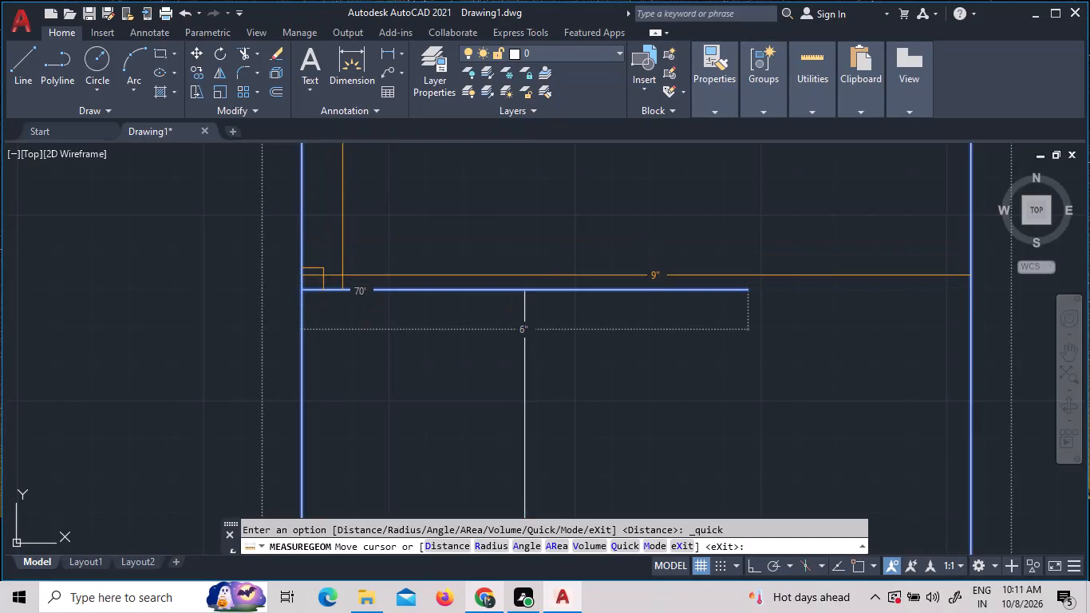
{"action": "scroll", "coordinate": [342, 275], "scroll_direction": "down", "scroll_amount": 6}
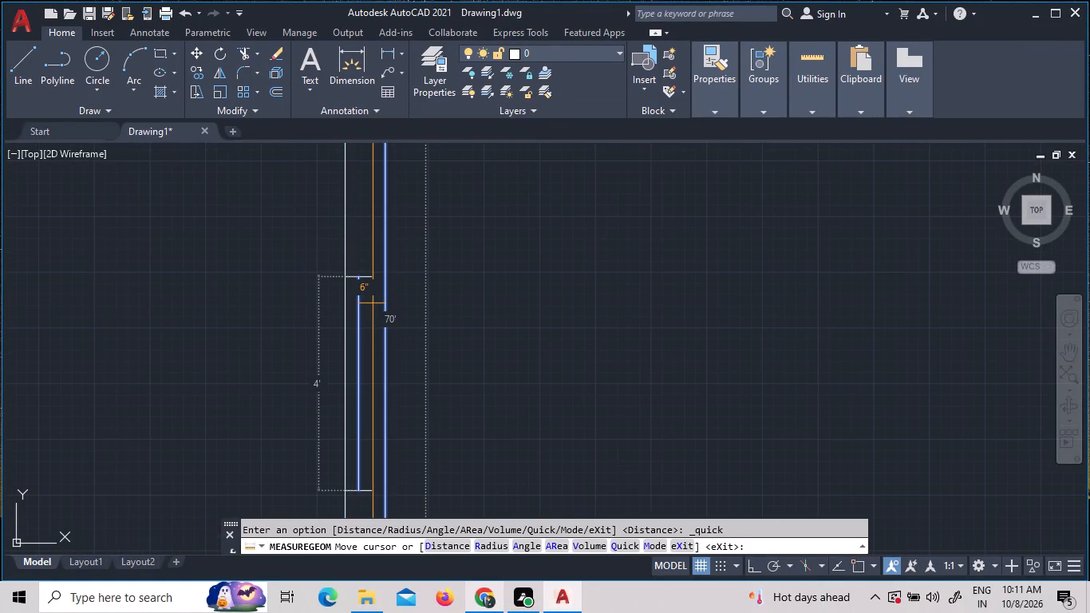
{"action": "key", "text": "Escape"}
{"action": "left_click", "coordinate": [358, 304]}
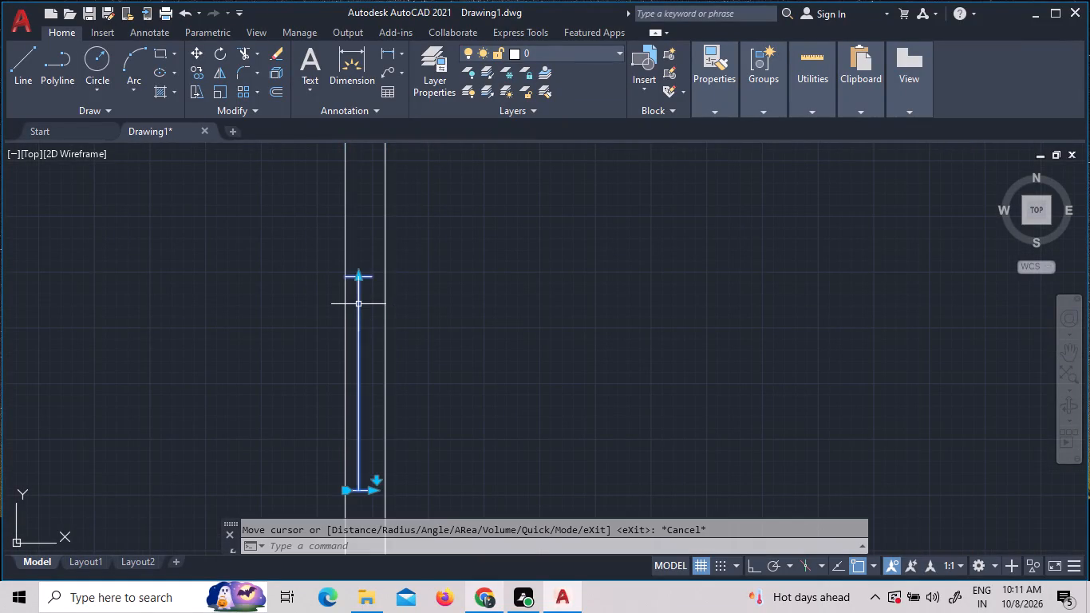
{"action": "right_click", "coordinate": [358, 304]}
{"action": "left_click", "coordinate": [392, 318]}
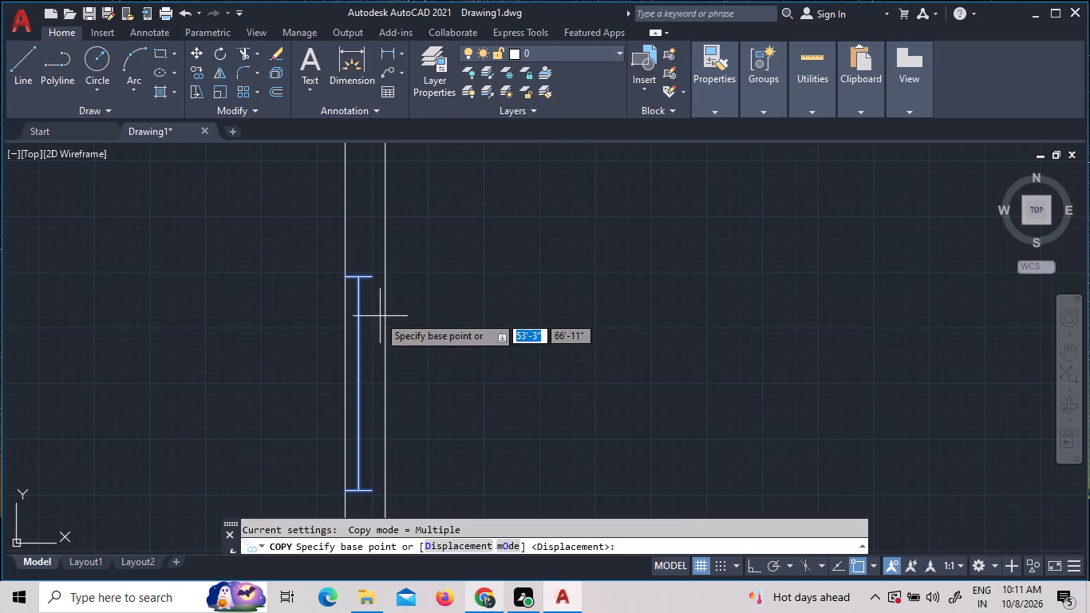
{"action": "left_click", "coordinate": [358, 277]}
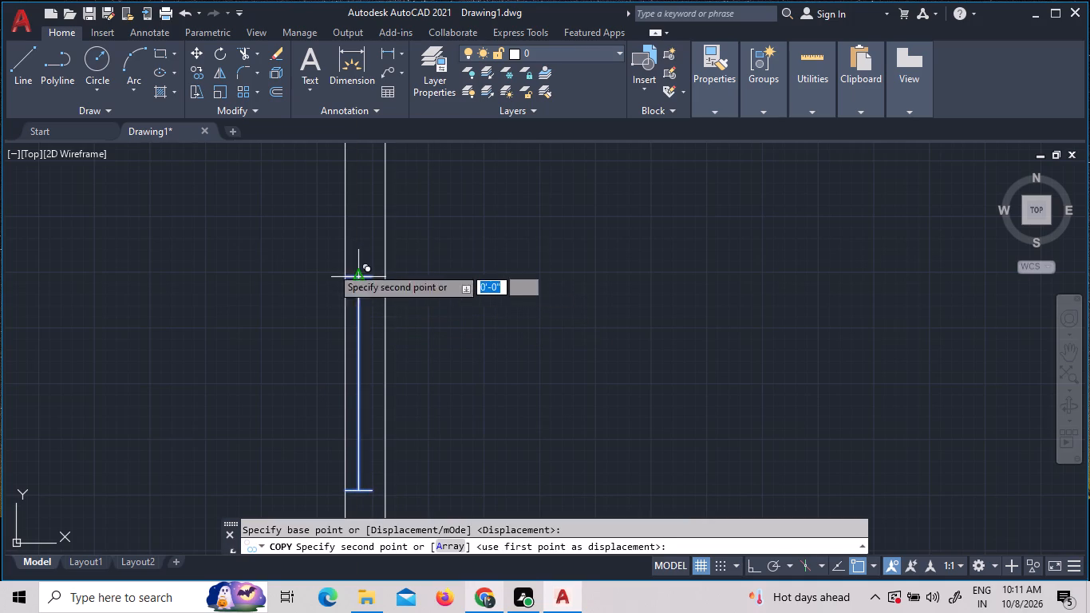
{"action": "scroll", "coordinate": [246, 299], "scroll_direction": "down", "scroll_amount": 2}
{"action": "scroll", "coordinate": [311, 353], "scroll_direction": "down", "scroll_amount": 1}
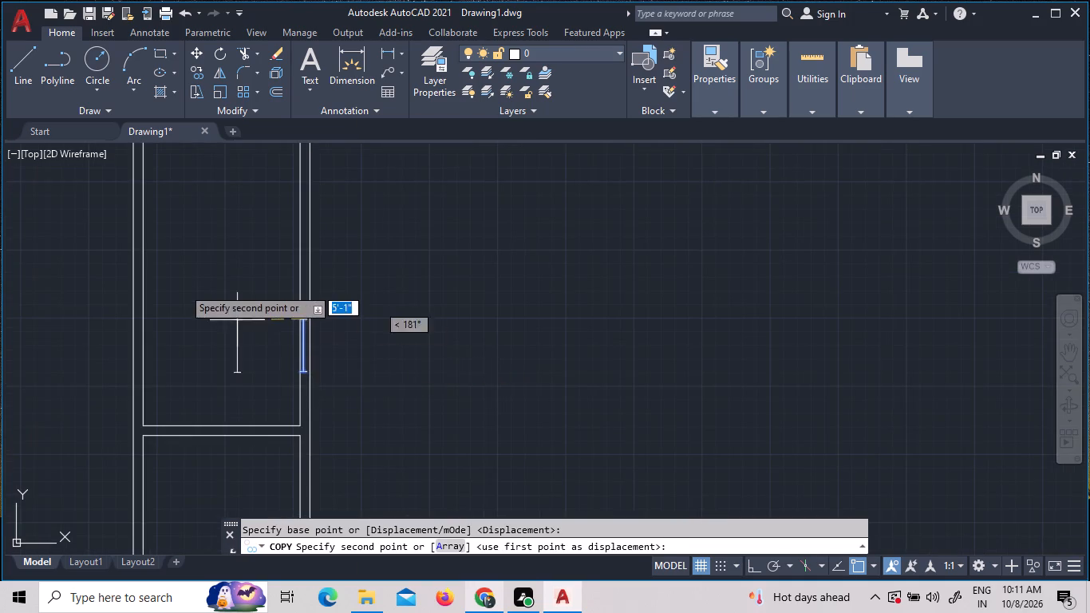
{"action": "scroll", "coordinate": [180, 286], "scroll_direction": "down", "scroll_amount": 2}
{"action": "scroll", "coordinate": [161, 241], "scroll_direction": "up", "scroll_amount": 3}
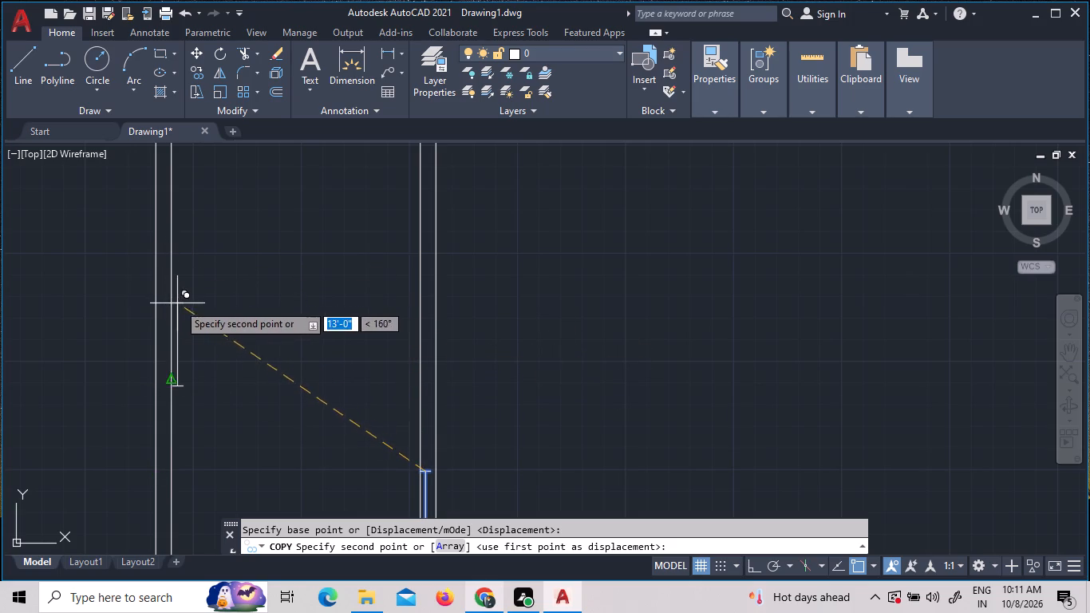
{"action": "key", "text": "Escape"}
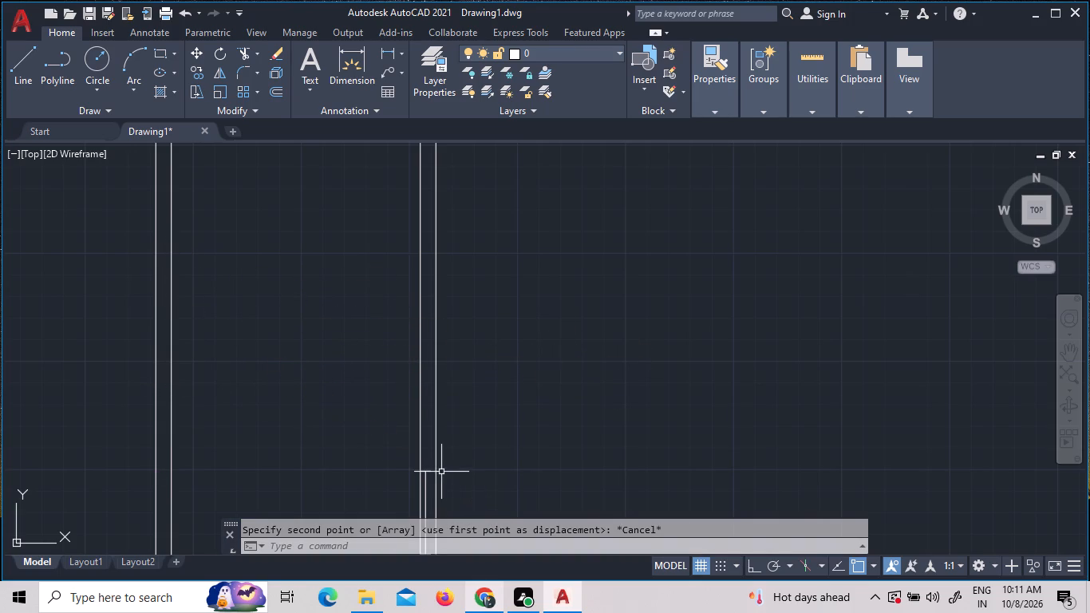
Copy the window block from its midpoint to the midpoint of the room-side line of the opposite wall.
{"action": "left_click", "coordinate": [425, 471]}
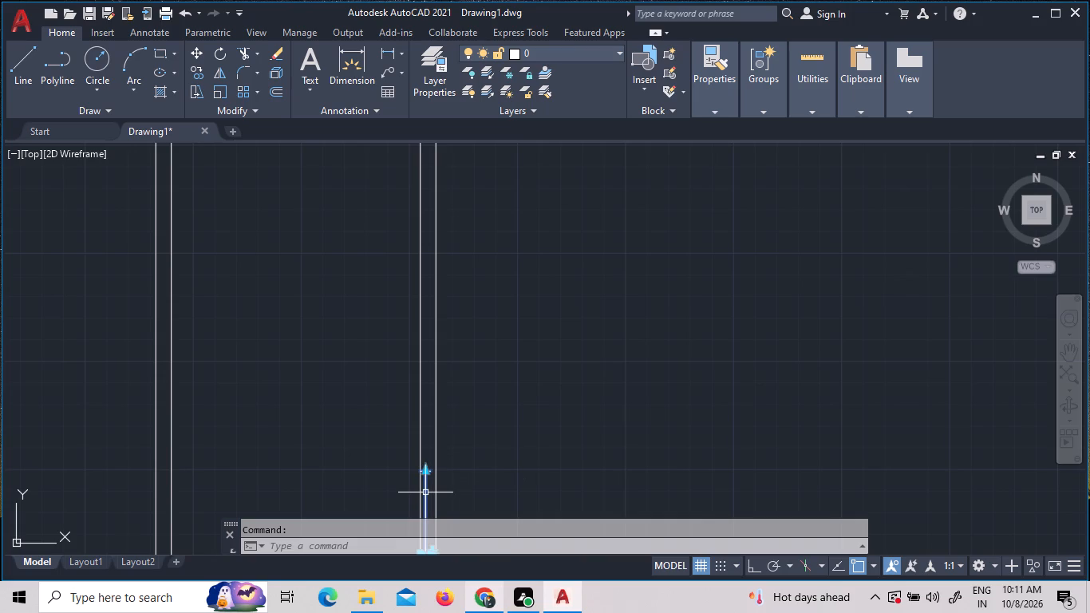
{"action": "left_click", "coordinate": [425, 492]}
{"action": "right_click", "coordinate": [425, 492]}
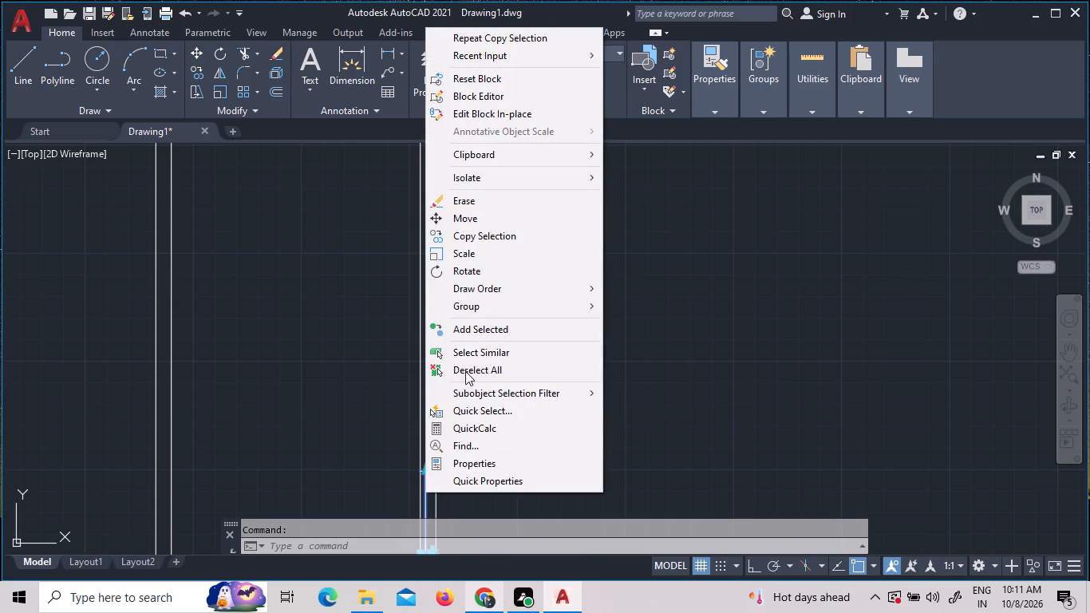
{"action": "left_click", "coordinate": [492, 237]}
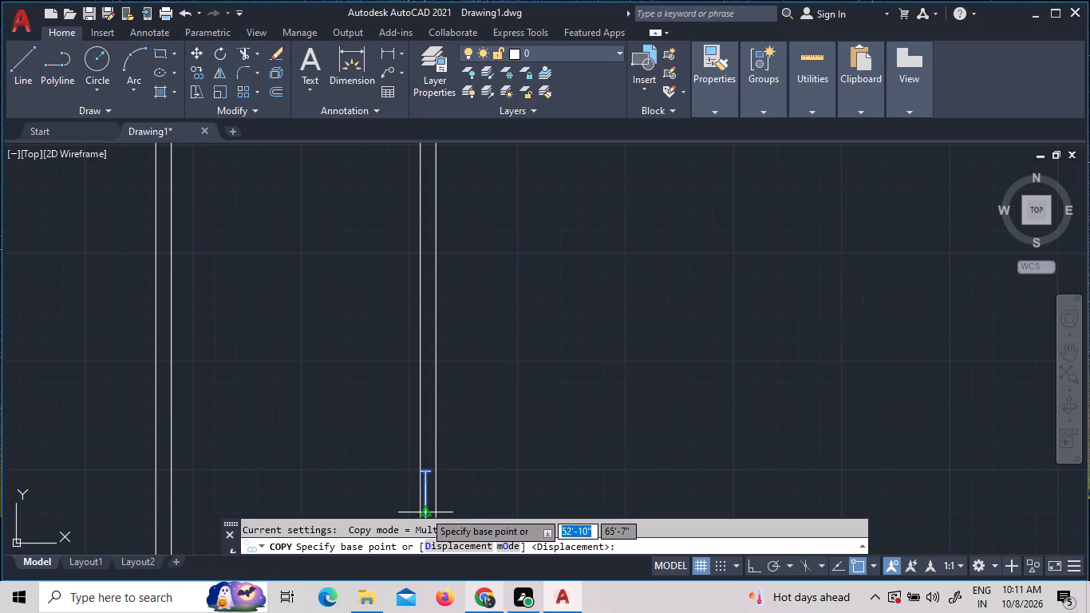
{"action": "left_click", "coordinate": [421, 504]}
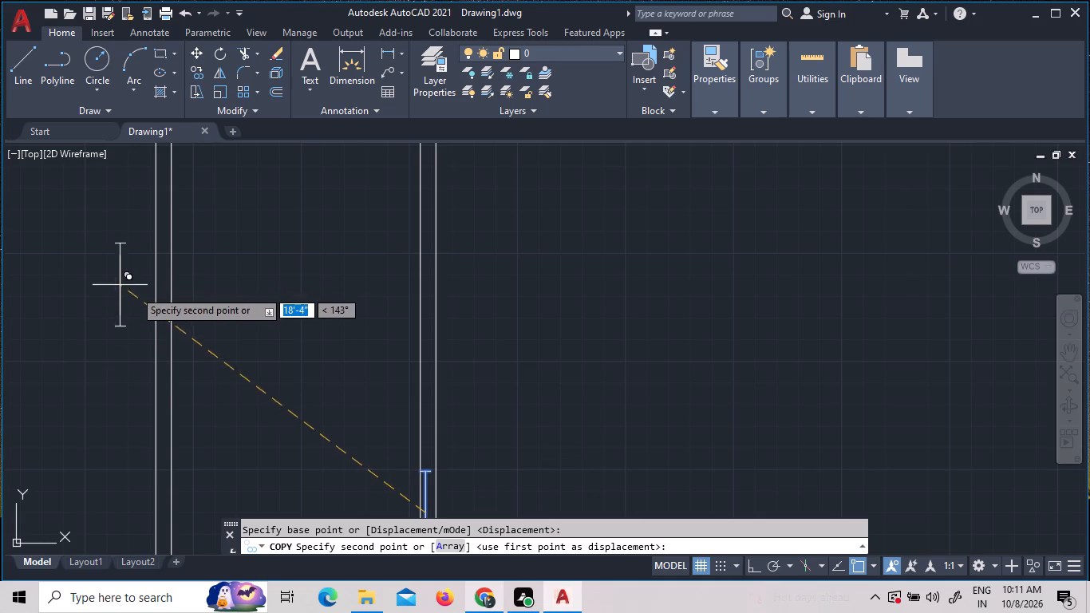
{"action": "scroll", "coordinate": [168, 292], "scroll_direction": "up", "scroll_amount": 2}
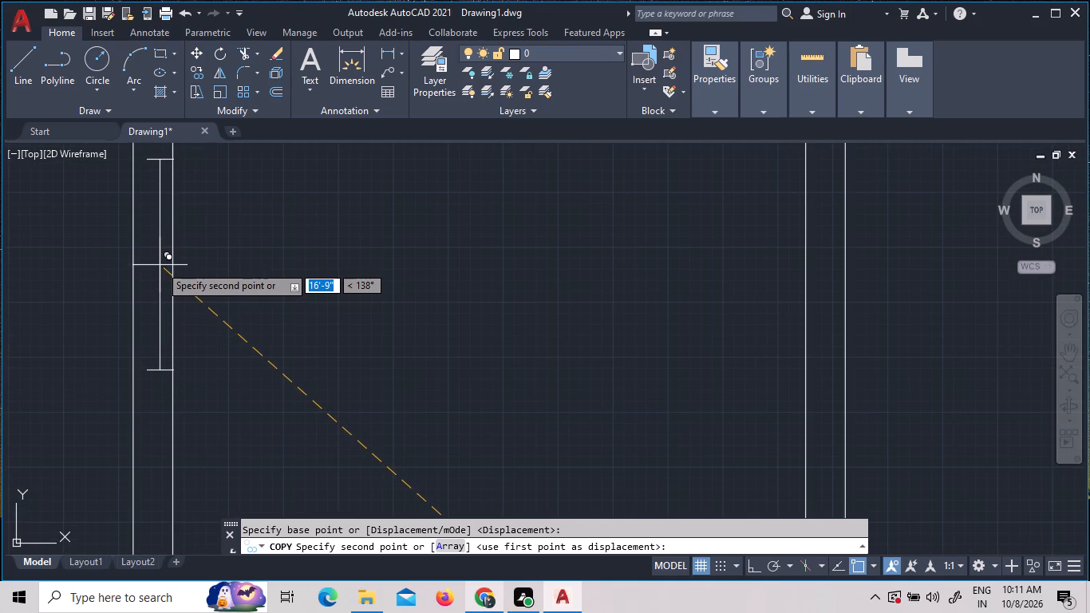
{"action": "scroll", "coordinate": [160, 267], "scroll_direction": "down", "scroll_amount": 2}
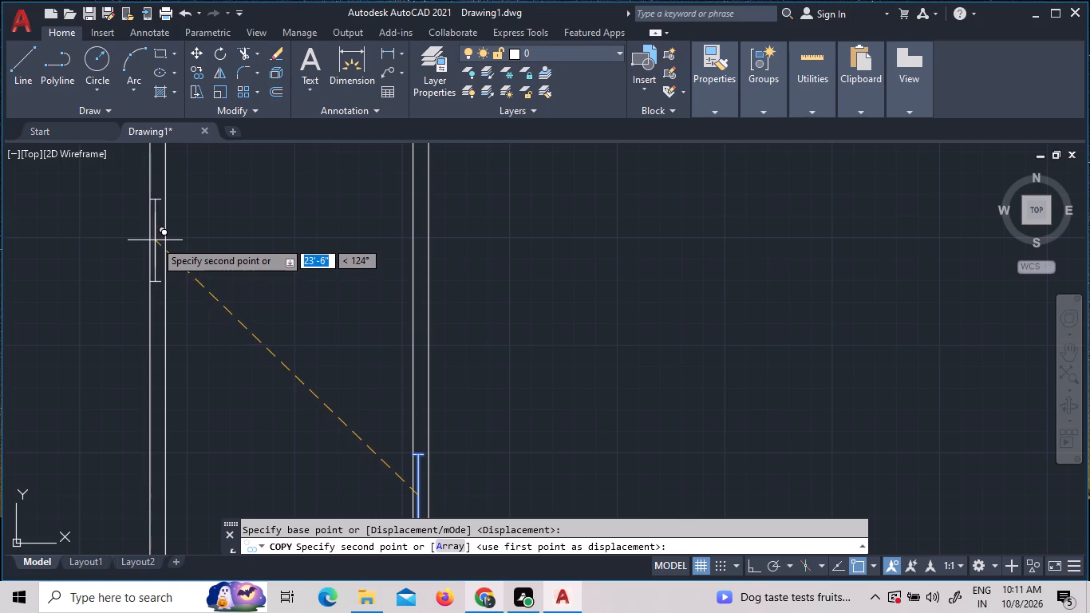
{"action": "scroll", "coordinate": [153, 254], "scroll_direction": "down", "scroll_amount": 2}
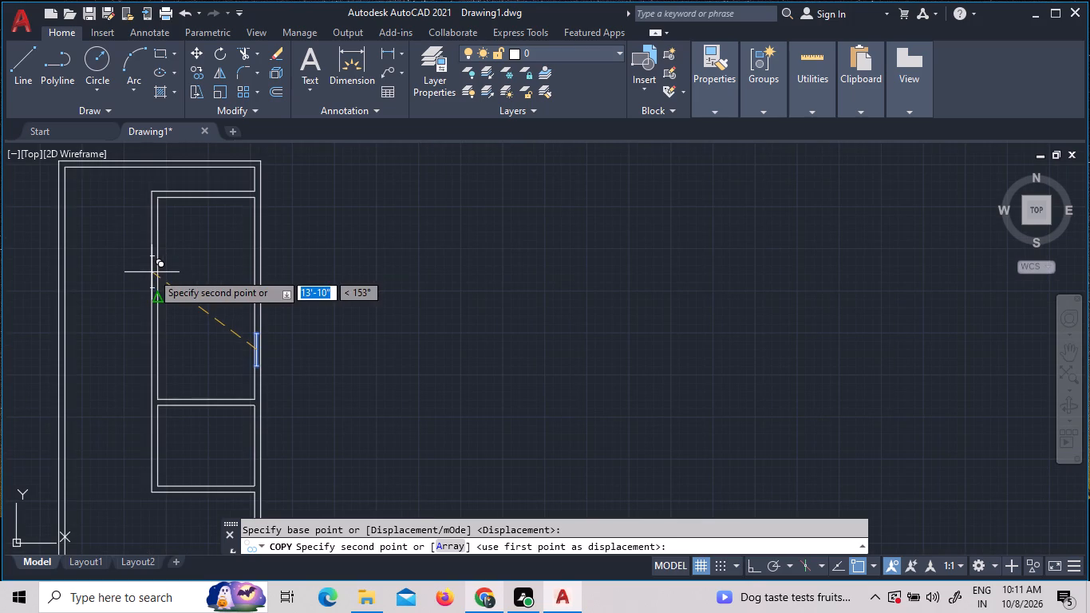
{"action": "scroll", "coordinate": [152, 272], "scroll_direction": "up", "scroll_amount": 2}
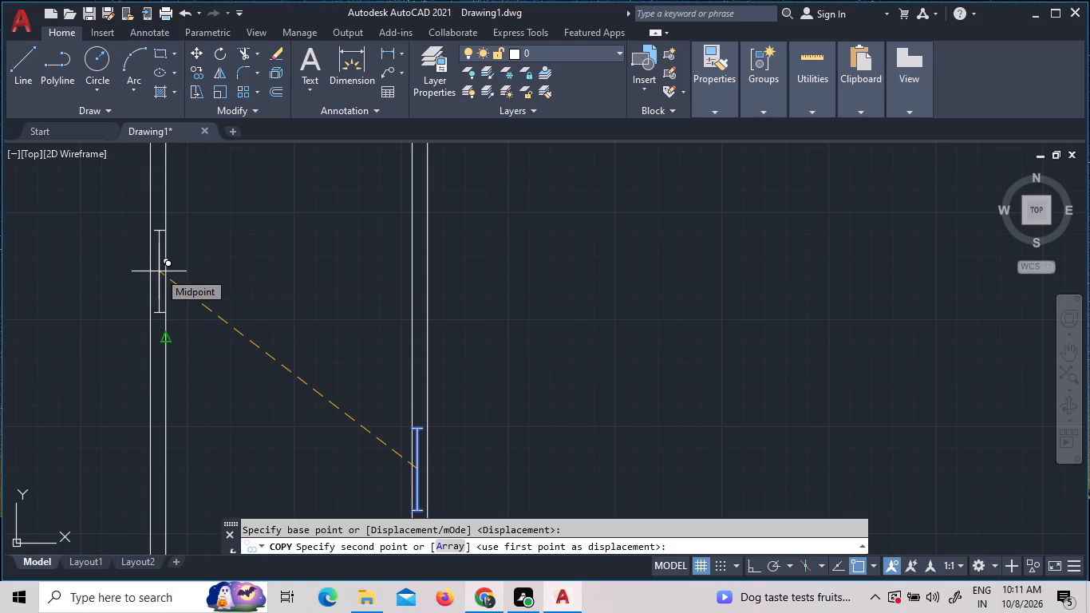
{"action": "left_click", "coordinate": [159, 271]}
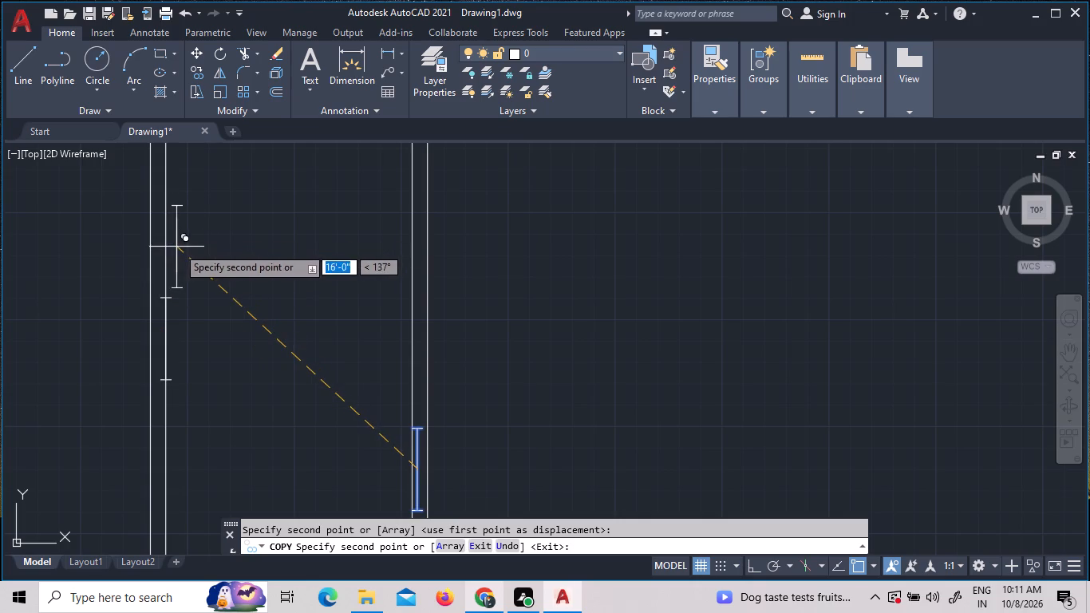
{"action": "key", "text": "Escape"}
Move the copied window block 3" horizontally into the wall, from its upper-end endpoint to the wall's room-side line.
{"action": "left_click", "coordinate": [169, 299]}
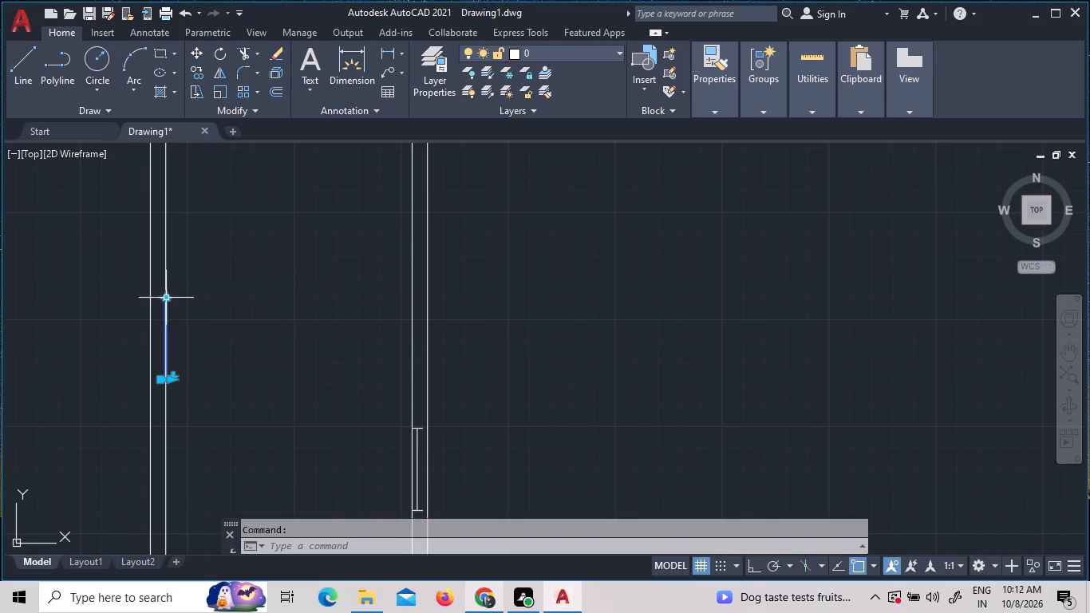
{"action": "right_click", "coordinate": [169, 296]}
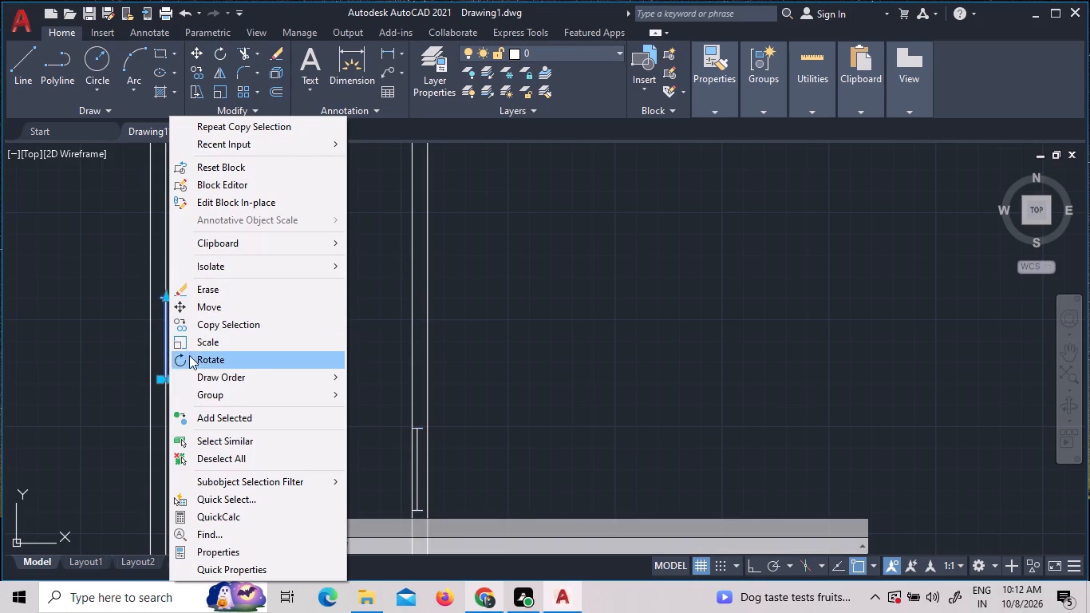
{"action": "left_click", "coordinate": [207, 303]}
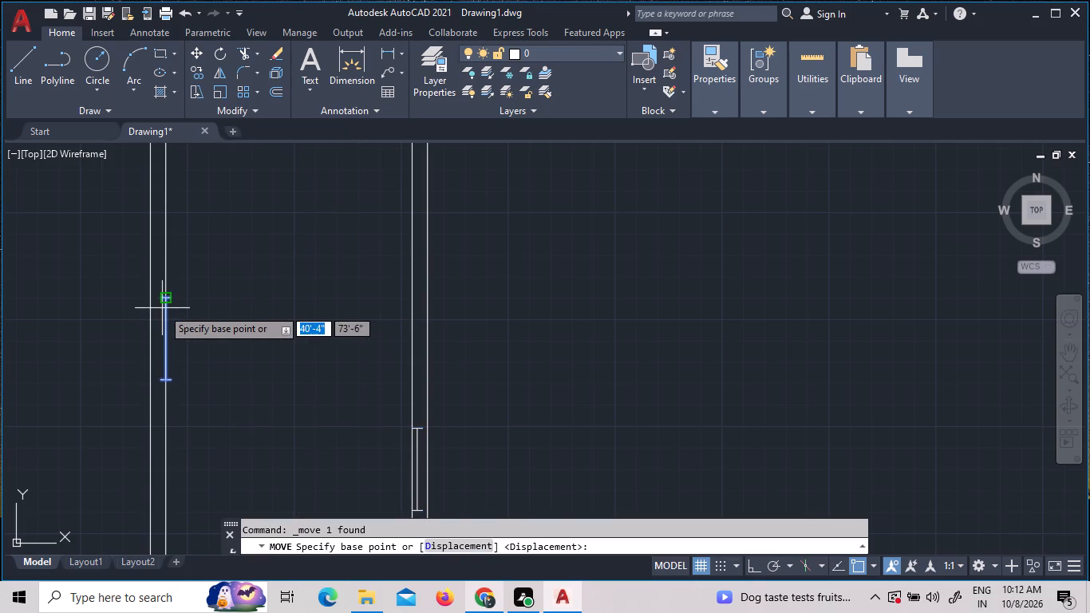
{"action": "scroll", "coordinate": [162, 296], "scroll_direction": "up", "scroll_amount": 2}
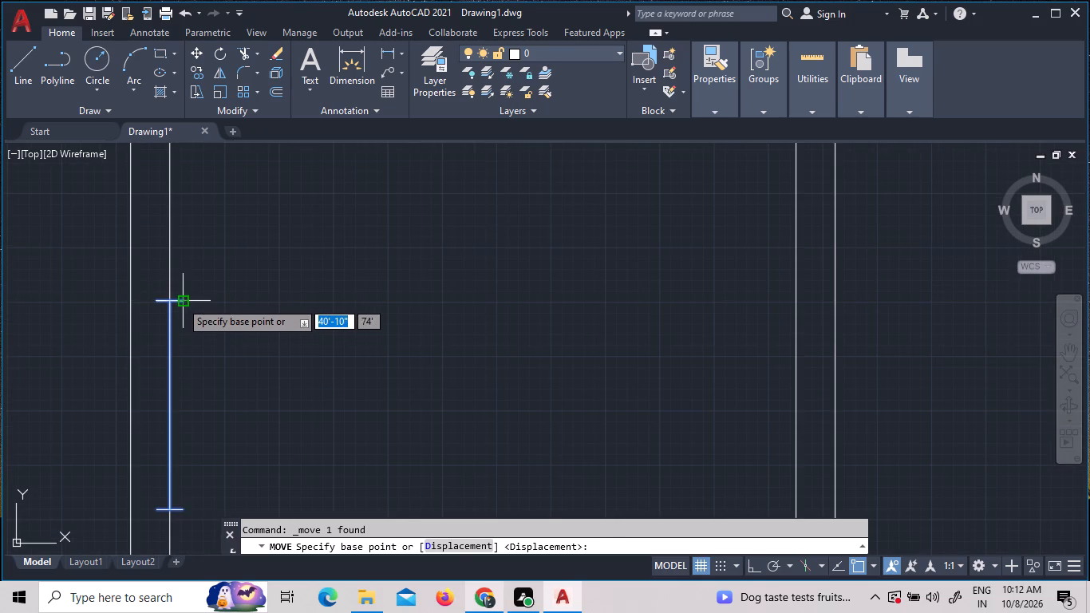
{"action": "left_click", "coordinate": [180, 301]}
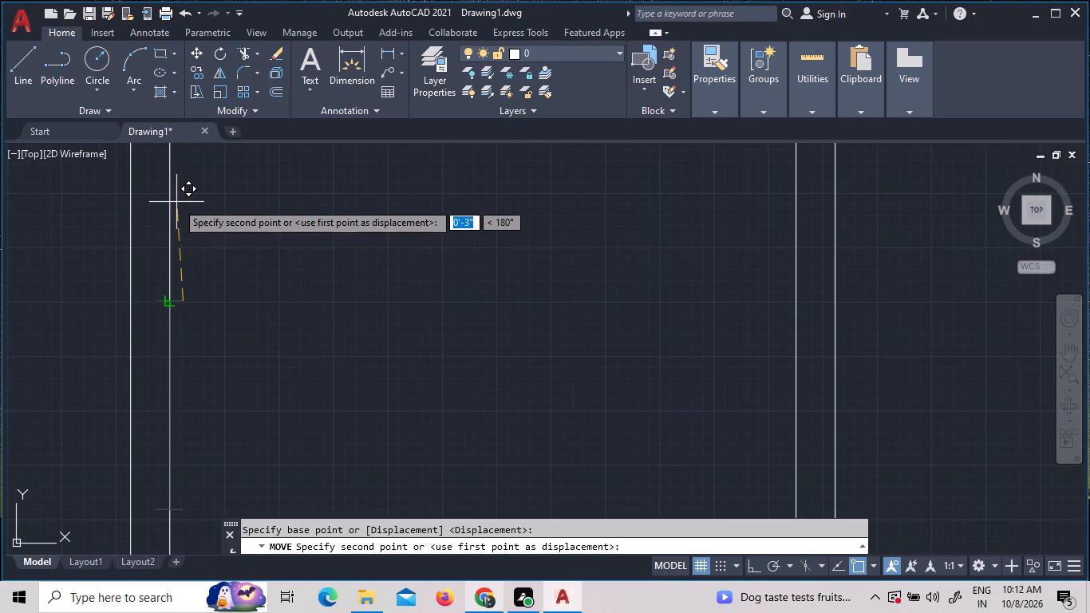
{"action": "left_click", "coordinate": [174, 185]}
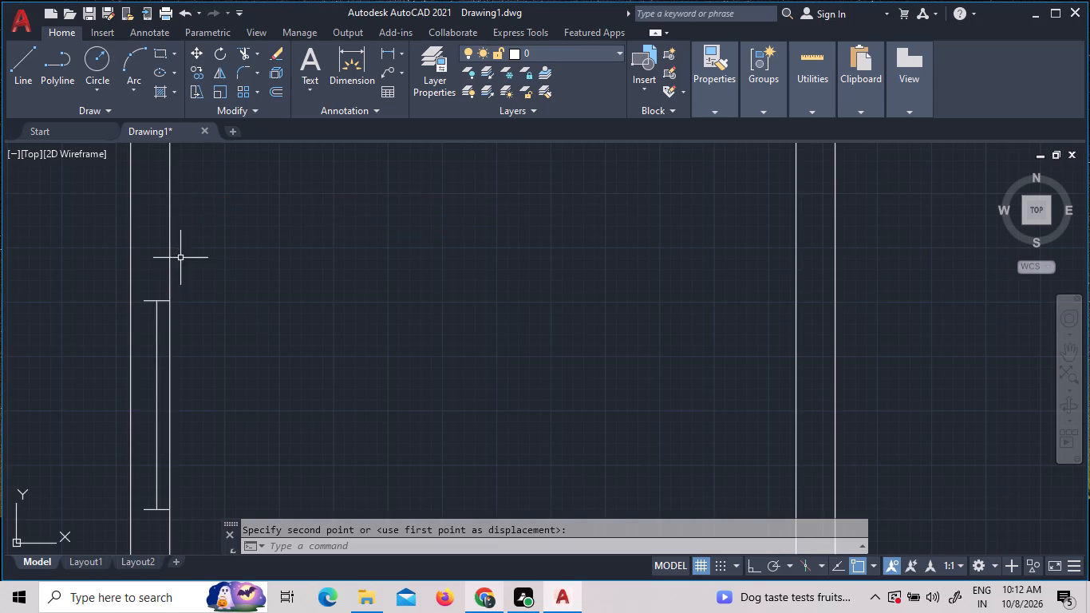
Move the window block in the room's left wall about 8'-8" up along the wall, with object snap off.
{"action": "scroll", "coordinate": [168, 306], "scroll_direction": "down", "scroll_amount": 4}
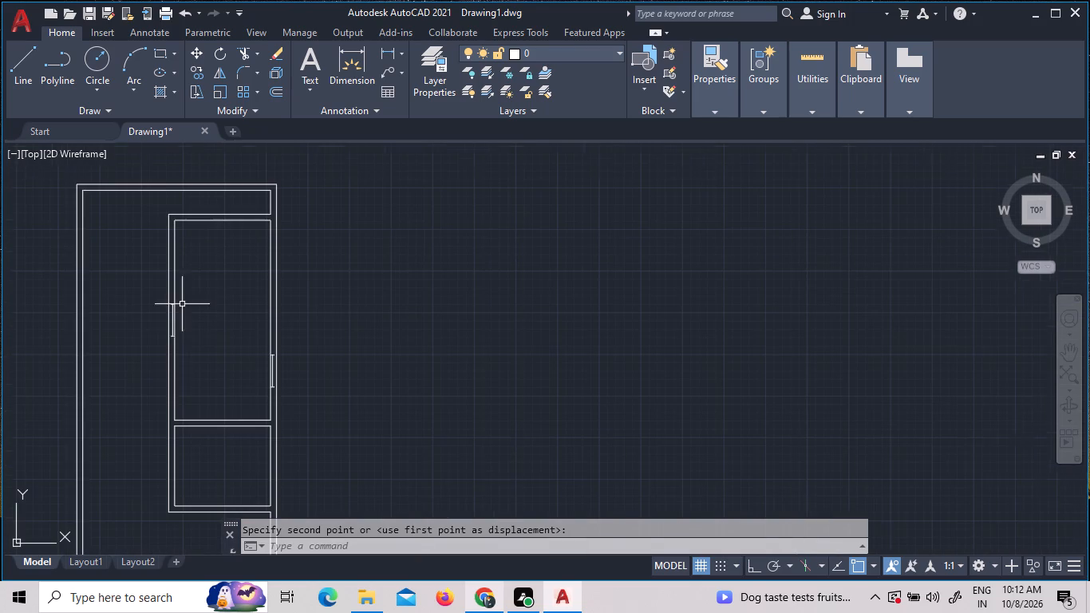
{"action": "scroll", "coordinate": [176, 357], "scroll_direction": "up", "scroll_amount": 3}
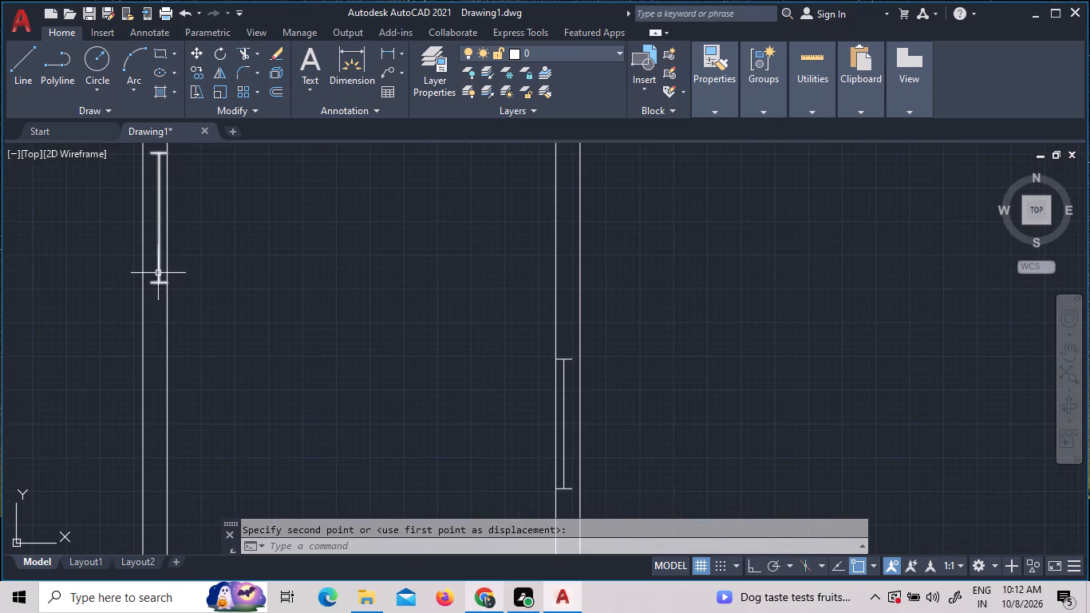
{"action": "left_click", "coordinate": [160, 281]}
{"action": "type", "text": "MO"}
{"action": "key", "text": "Return"}
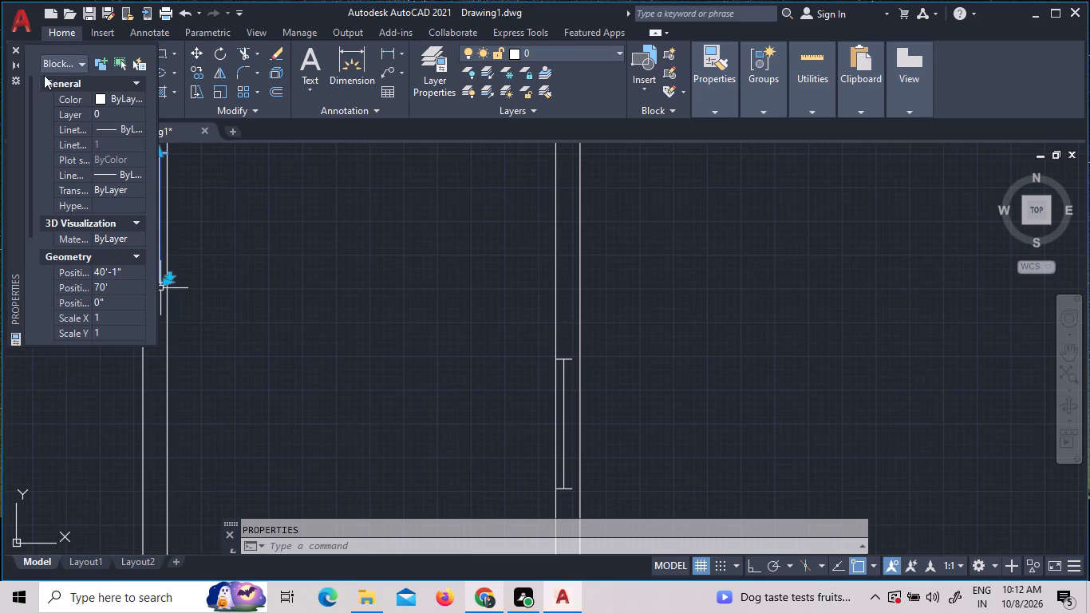
{"action": "left_click", "coordinate": [18, 49]}
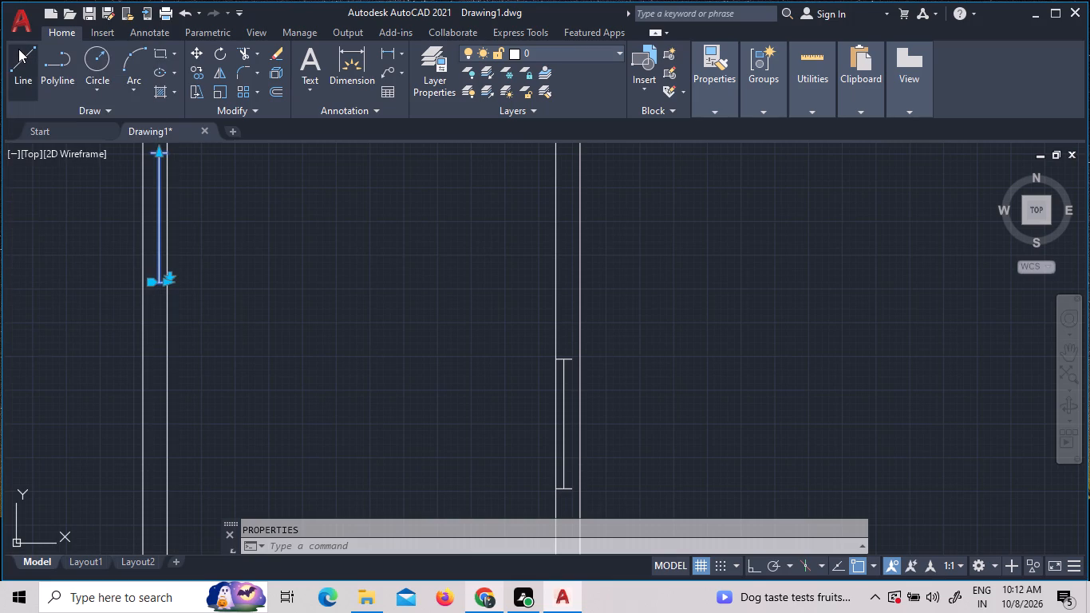
{"action": "type", "text": "MOV"}
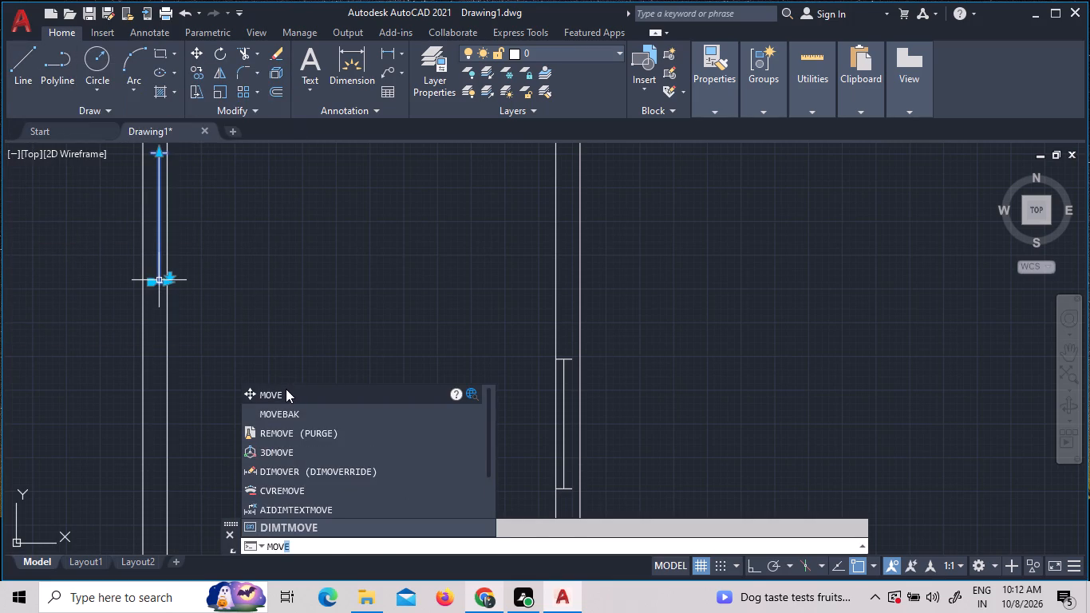
{"action": "left_click", "coordinate": [286, 389]}
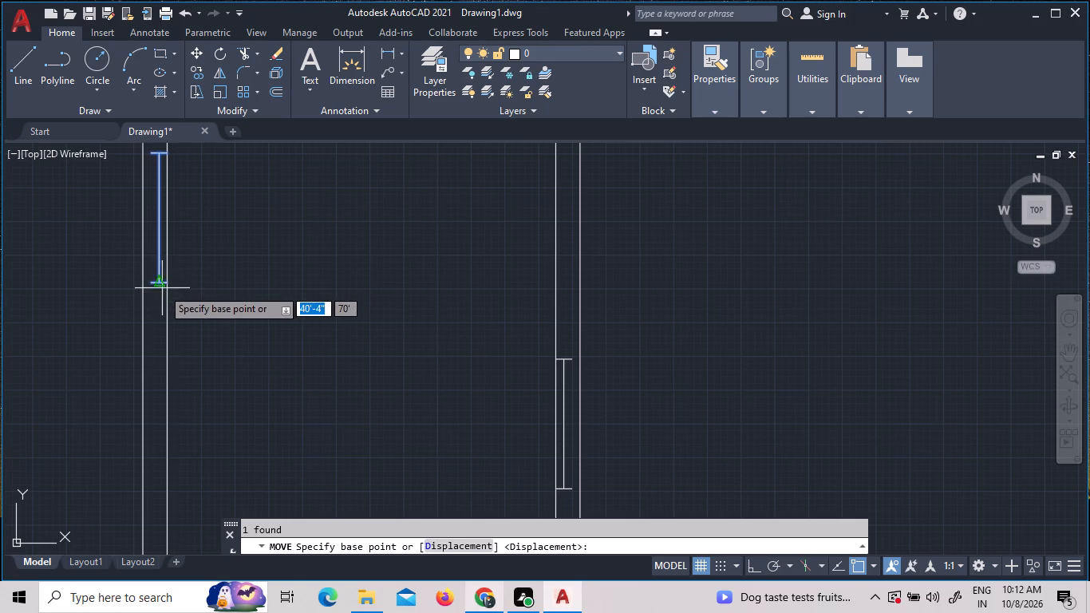
{"action": "left_click", "coordinate": [156, 281]}
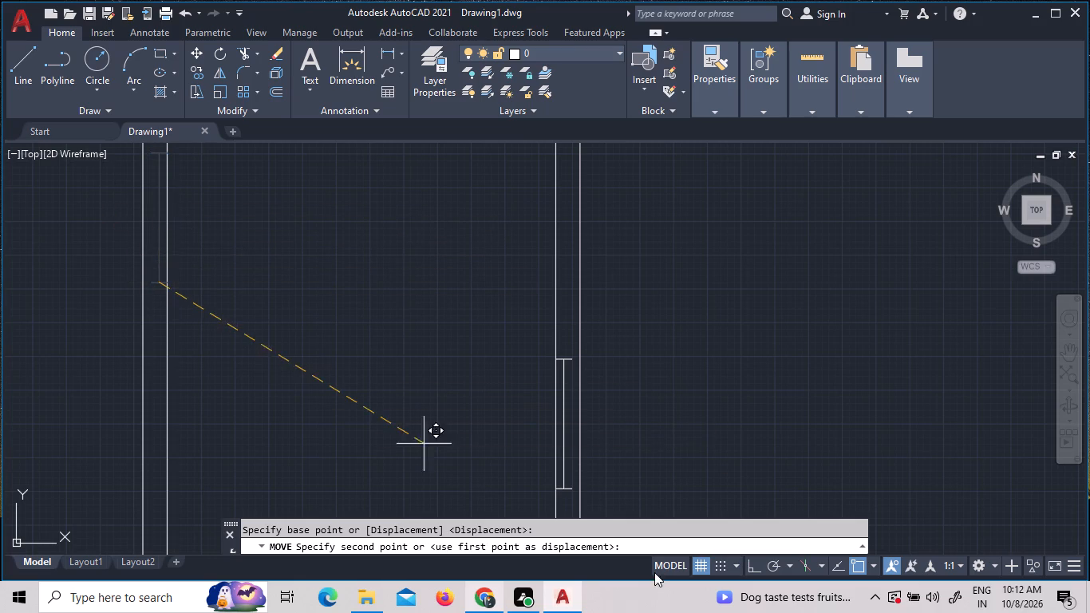
{"action": "left_click", "coordinate": [859, 562]}
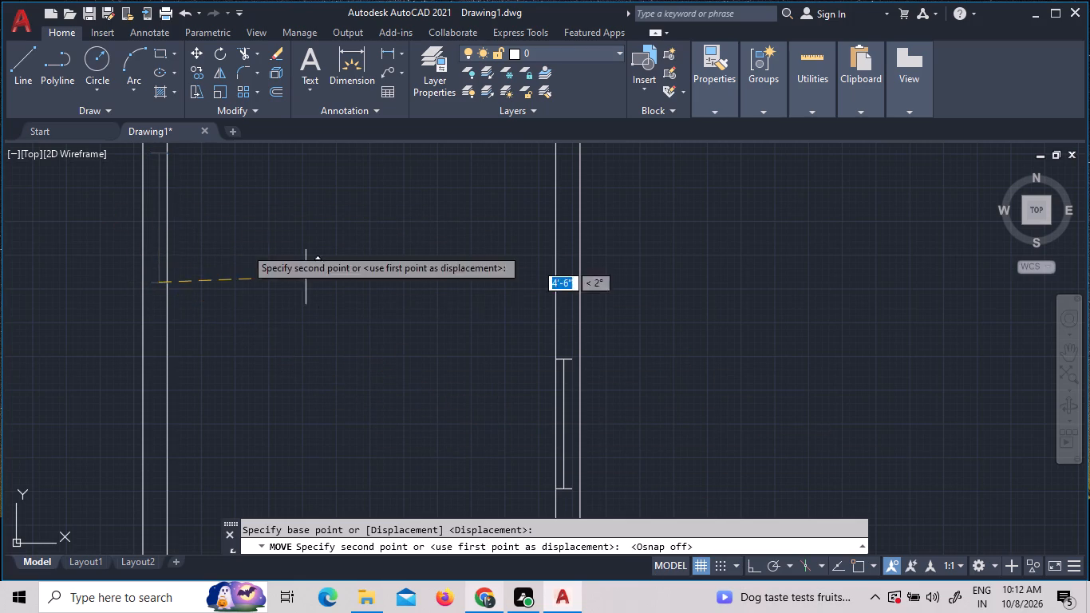
{"action": "scroll", "coordinate": [127, 216], "scroll_direction": "down", "scroll_amount": 3}
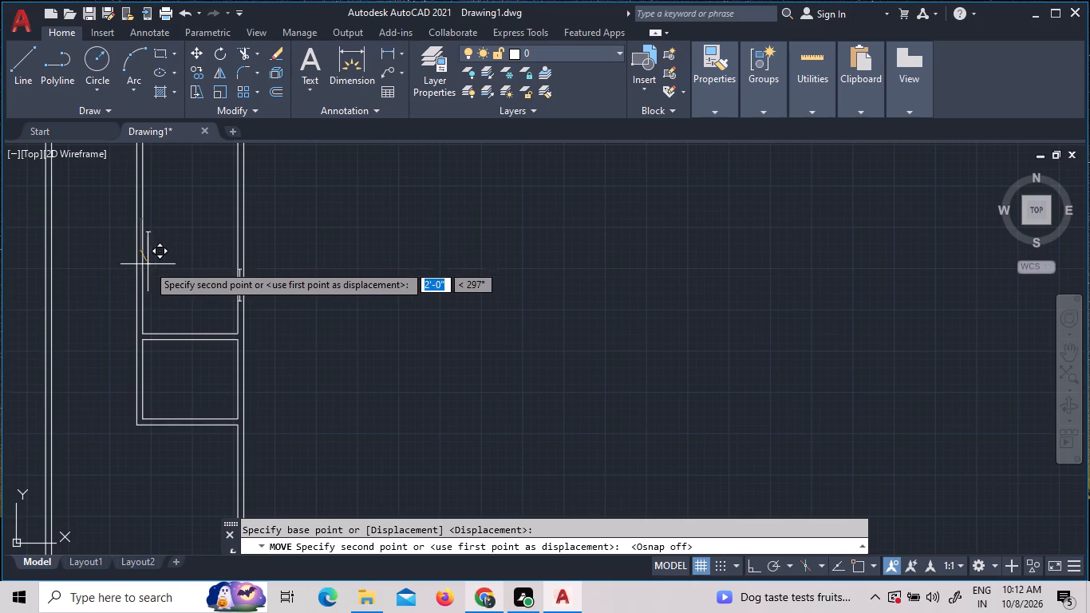
{"action": "scroll", "coordinate": [137, 157], "scroll_direction": "up", "scroll_amount": 3}
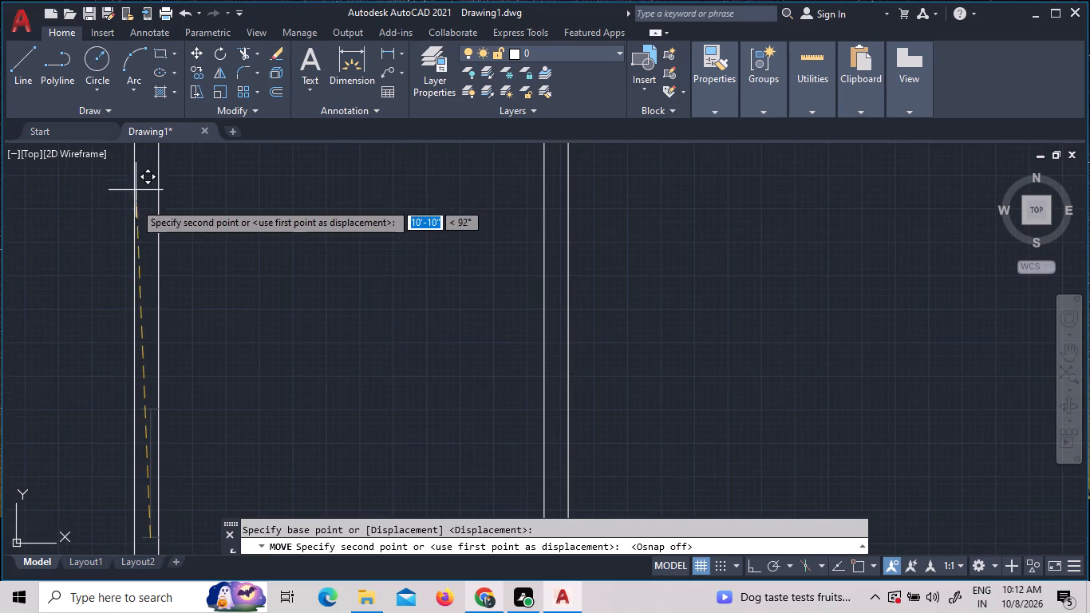
{"action": "left_click", "coordinate": [145, 259]}
Move the same window block about 4'-10" back down along the left wall, from its upper end.
{"action": "scroll", "coordinate": [159, 285], "scroll_direction": "down", "scroll_amount": 2}
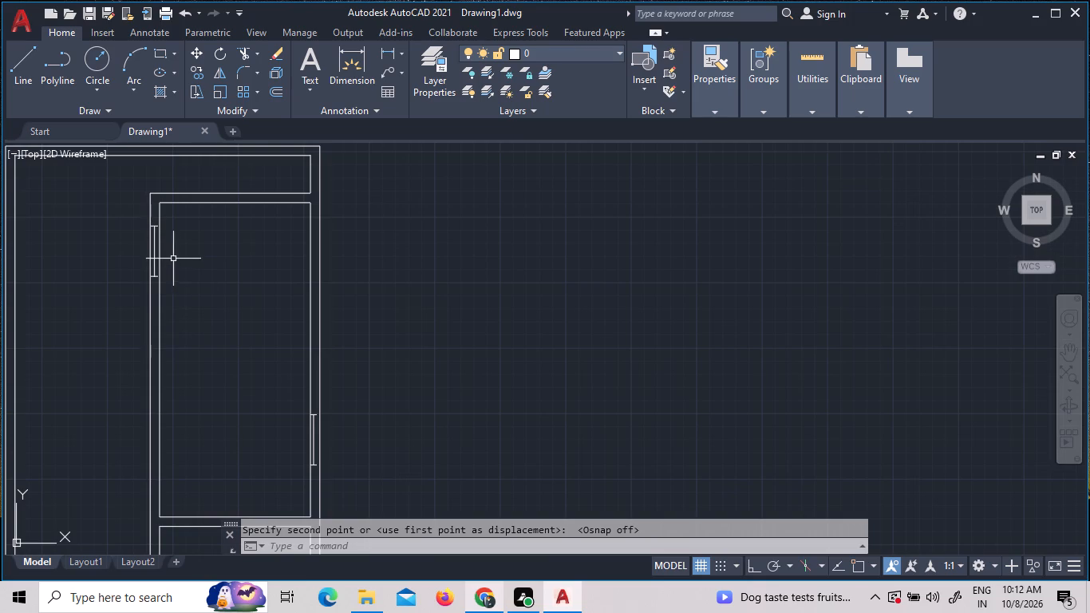
{"action": "scroll", "coordinate": [157, 194], "scroll_direction": "up", "scroll_amount": 1}
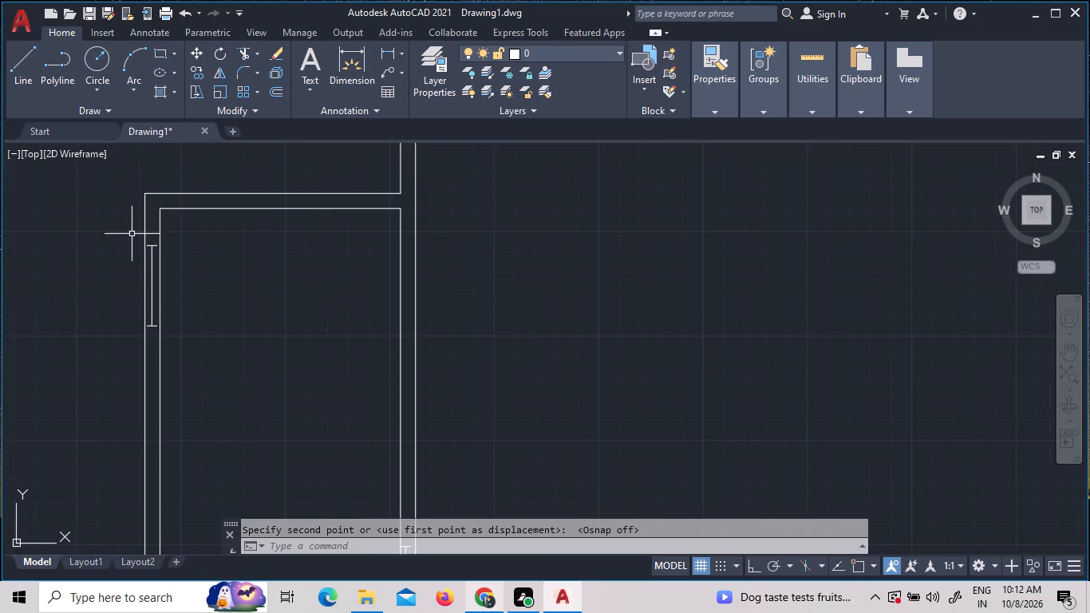
{"action": "left_click", "coordinate": [156, 245]}
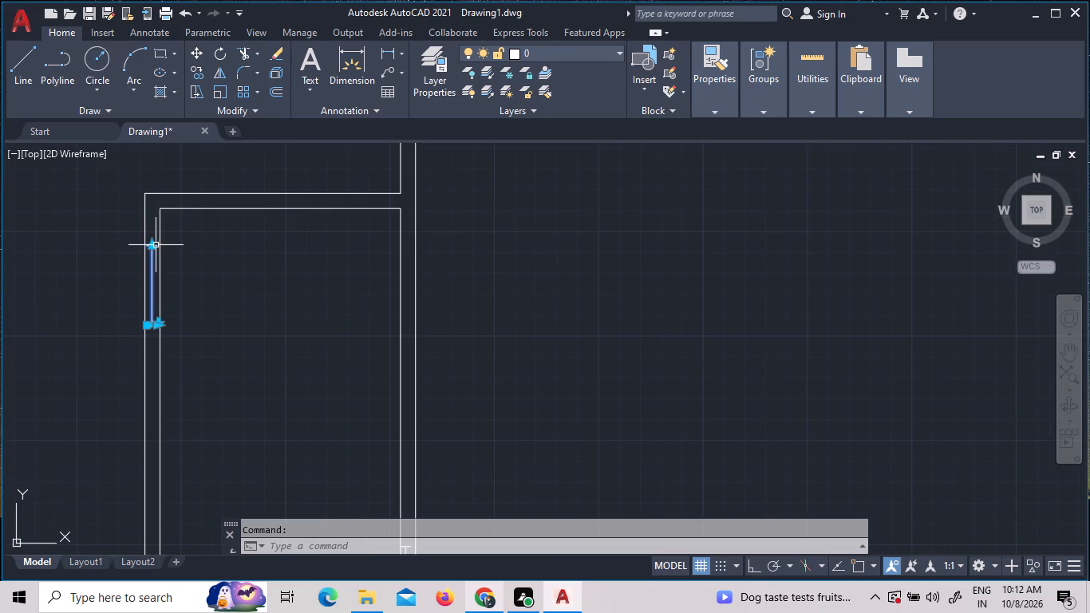
{"action": "key", "text": "m"}
{"action": "key", "text": "o"}
{"action": "key", "text": "v"}
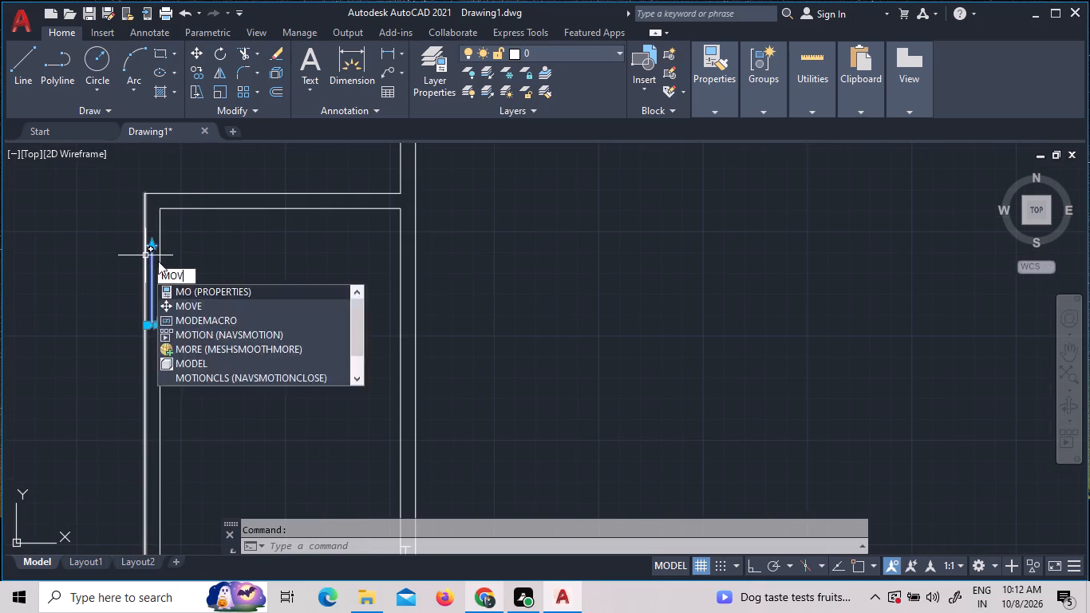
{"action": "key", "text": "space"}
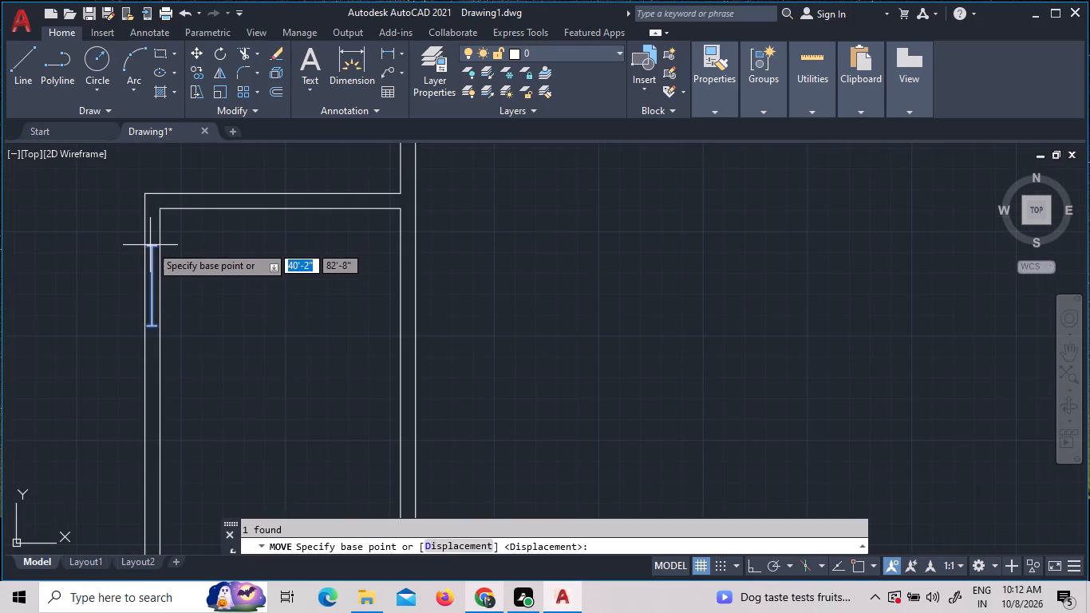
{"action": "left_click", "coordinate": [152, 247]}
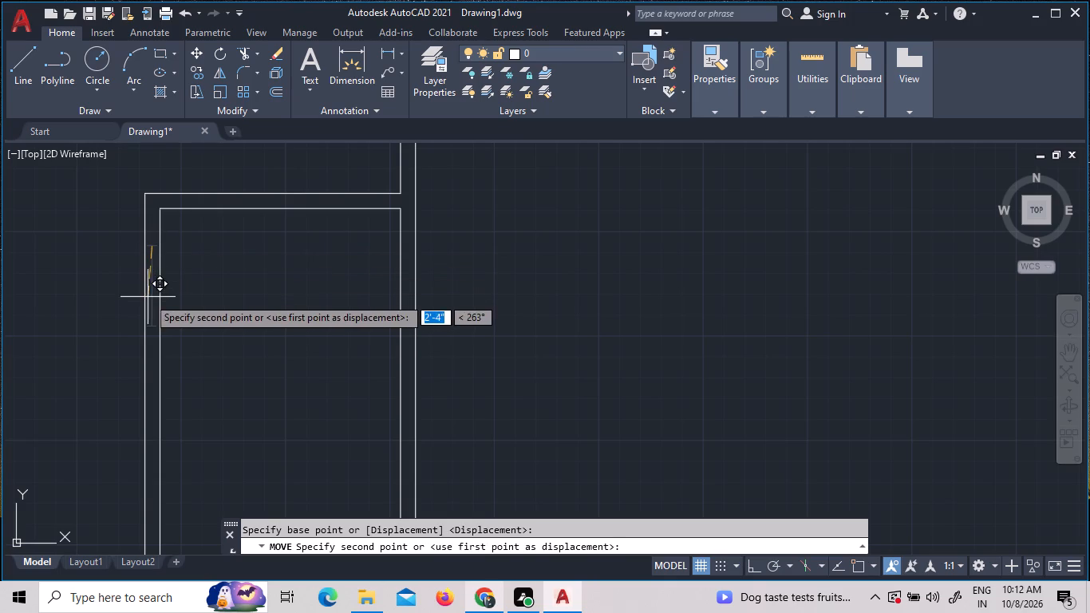
{"action": "left_click", "coordinate": [153, 344]}
{"action": "key", "text": "Escape"}
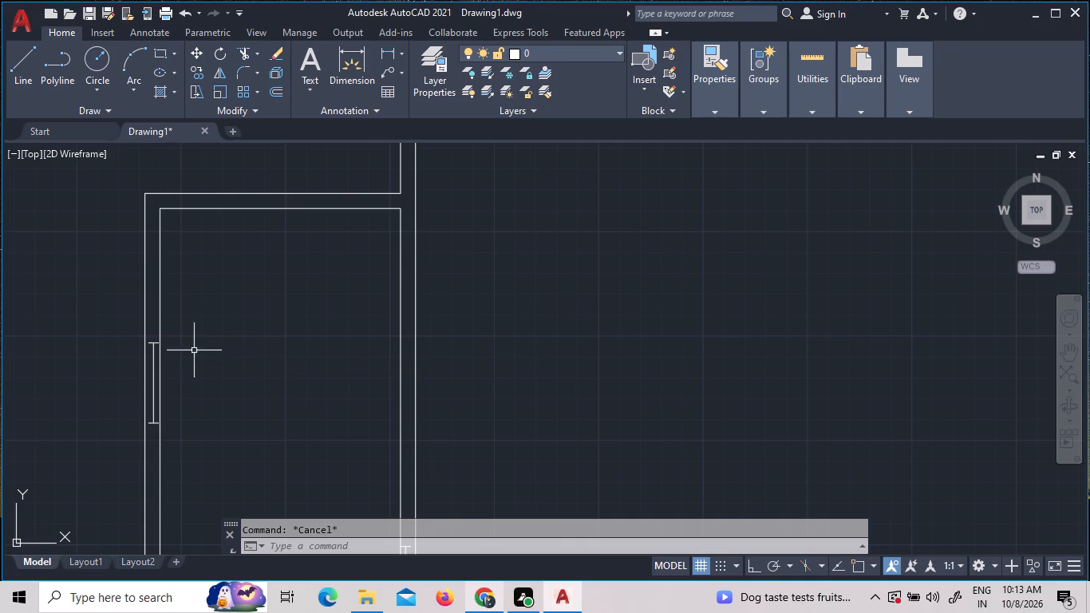
Move the window block about 1" horizontally from its upper end to the wall's room-side line, with ortho and object snap on.
{"action": "scroll", "coordinate": [159, 334], "scroll_direction": "up", "scroll_amount": 5}
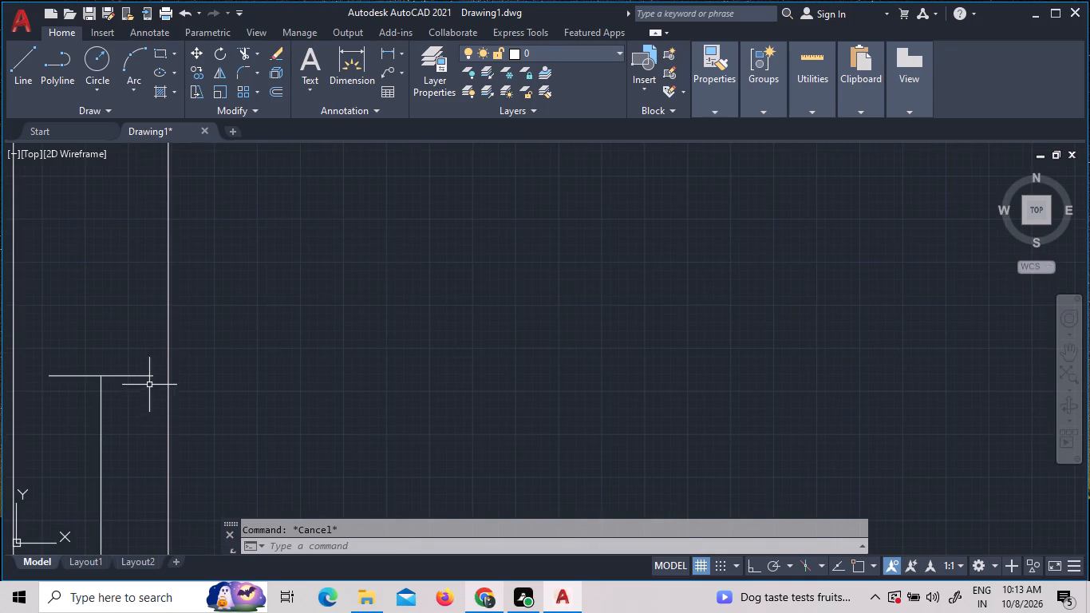
{"action": "left_click", "coordinate": [140, 374]}
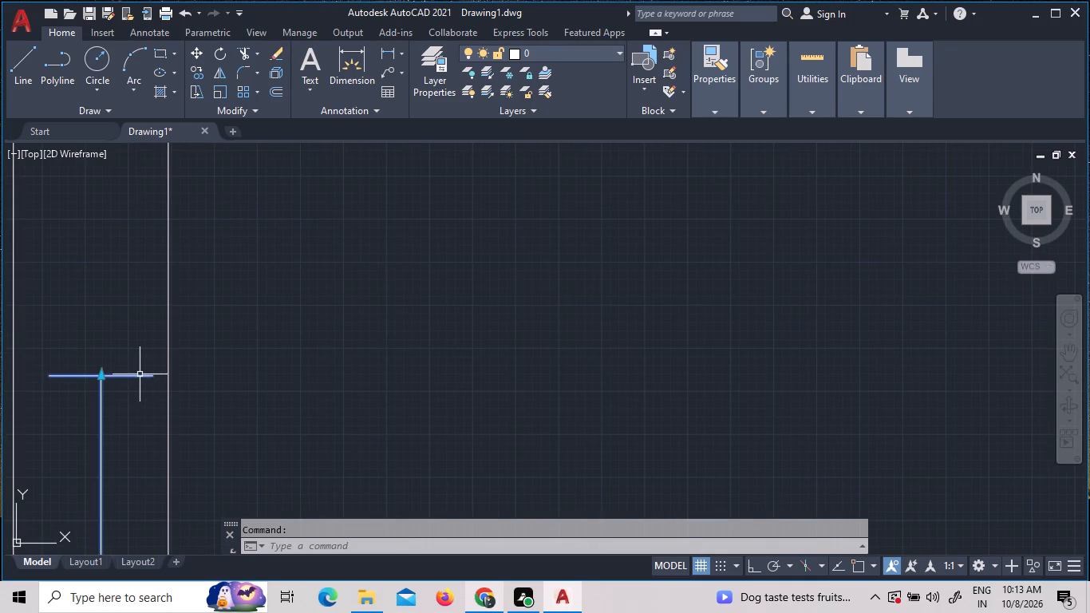
{"action": "type", "text": "MOV"}
{"action": "key", "text": "Return"}
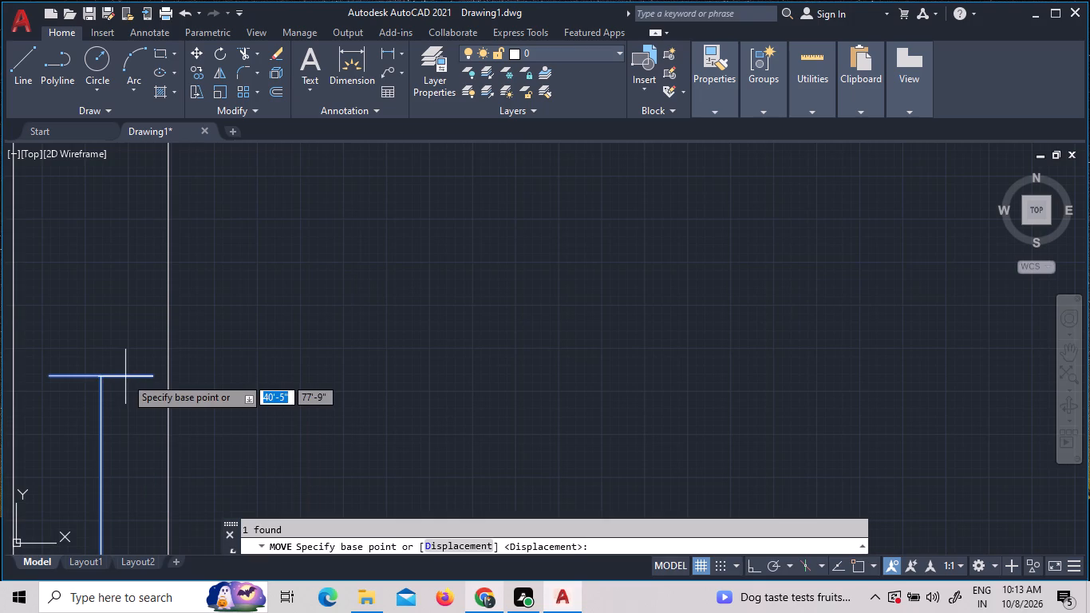
{"action": "scroll", "coordinate": [130, 375], "scroll_direction": "up", "scroll_amount": 4}
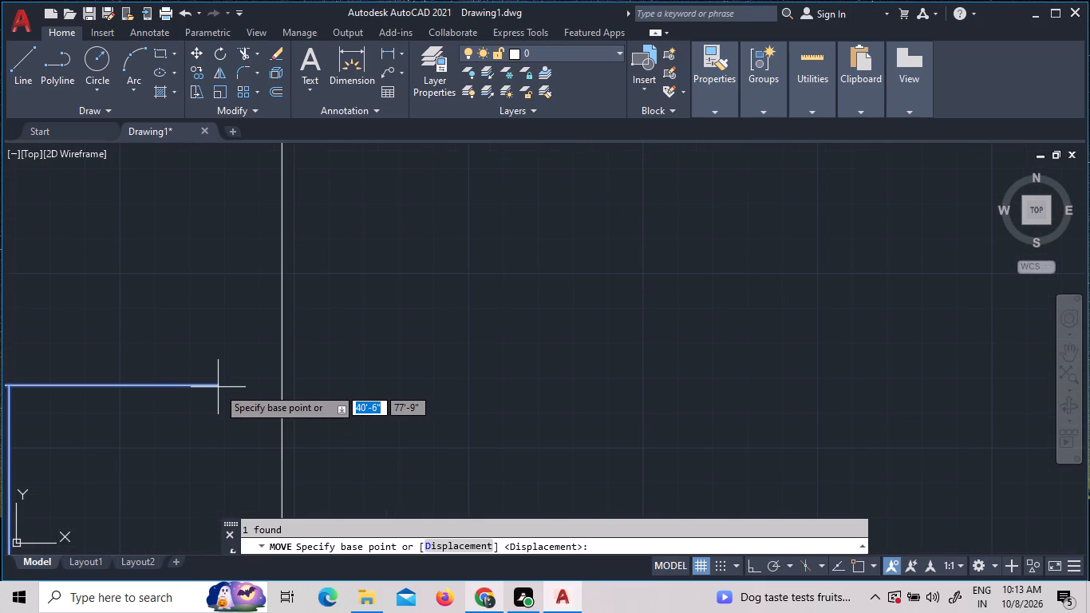
{"action": "scroll", "coordinate": [201, 390], "scroll_direction": "up", "scroll_amount": 3}
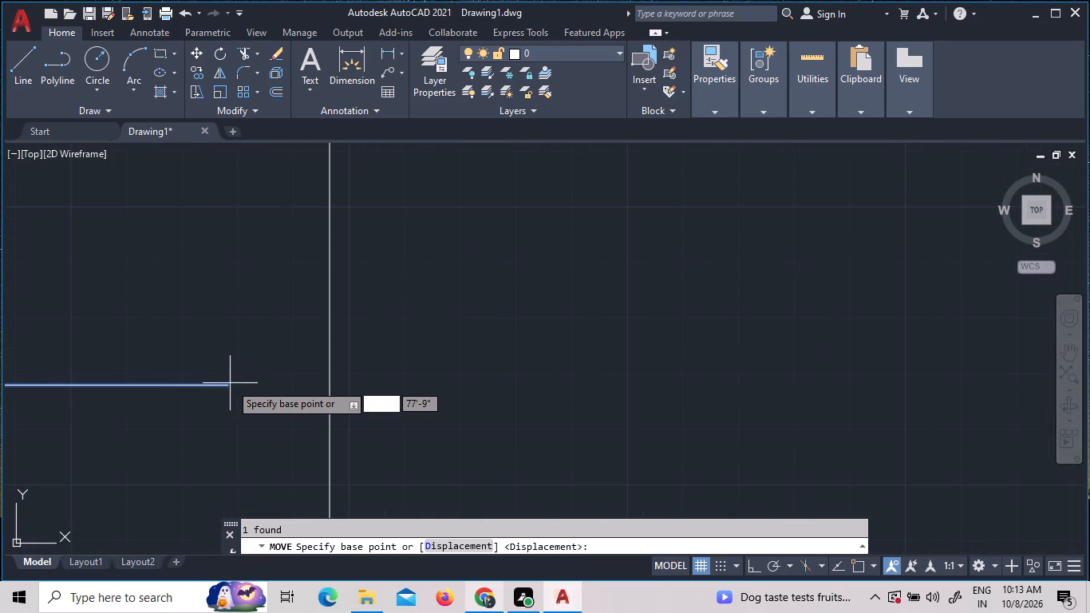
{"action": "left_click", "coordinate": [225, 385]}
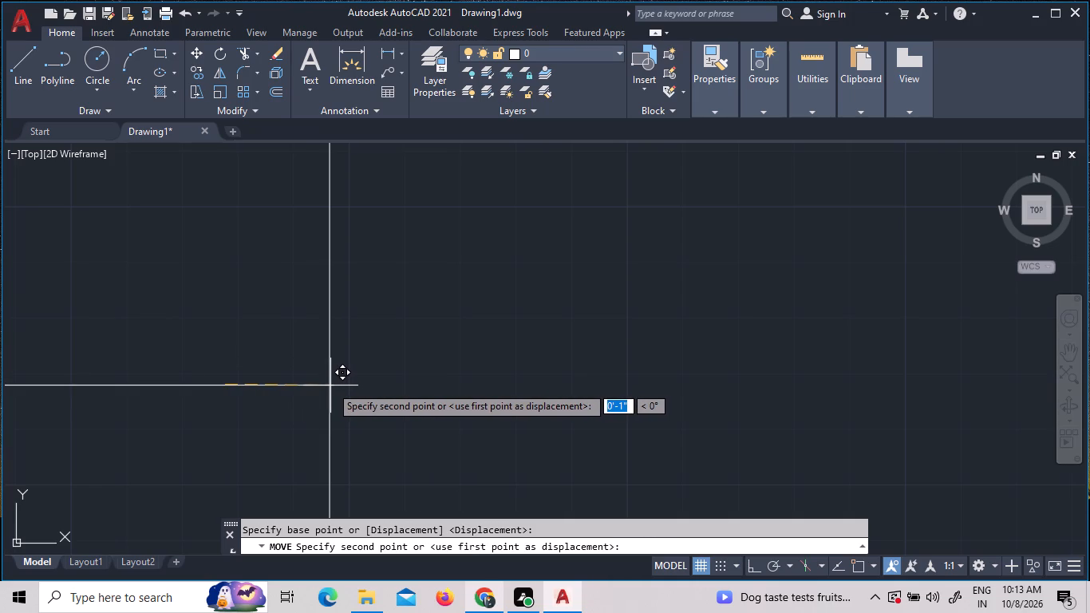
{"action": "key", "text": "F8"}
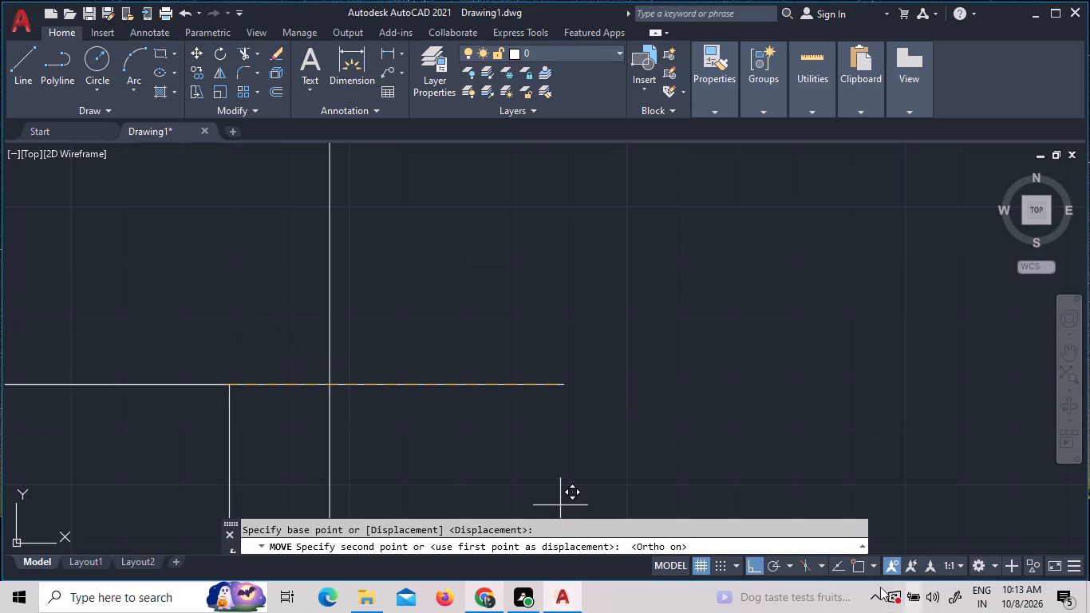
{"action": "left_click", "coordinate": [862, 564]}
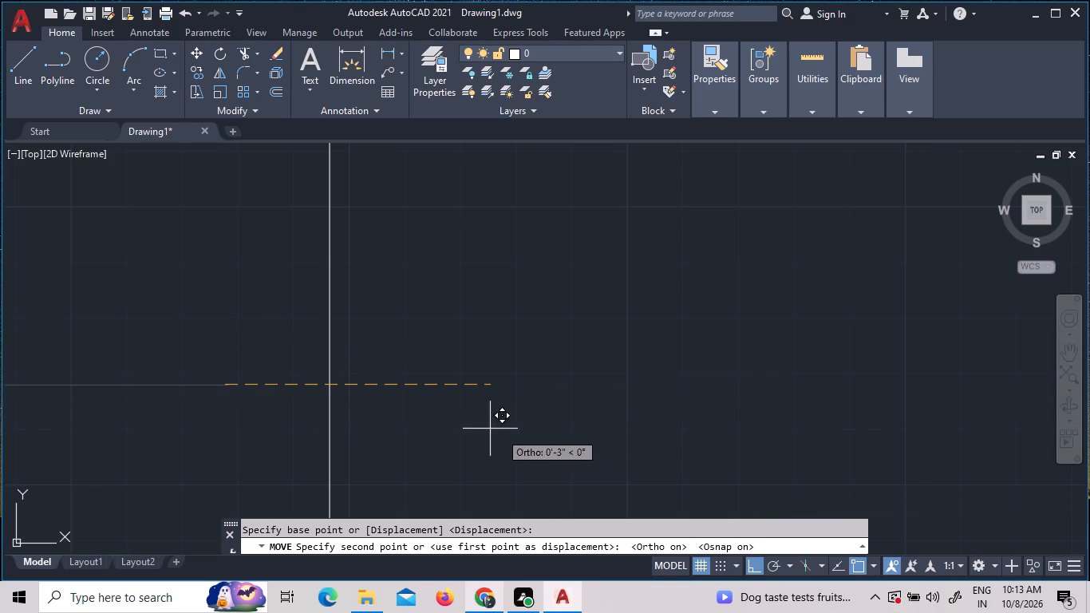
{"action": "left_click", "coordinate": [328, 386]}
Move the window block horizontally from its upper-end endpoint back exactly onto the wall's room-side line.
{"action": "scroll", "coordinate": [363, 377], "scroll_direction": "up", "scroll_amount": 3}
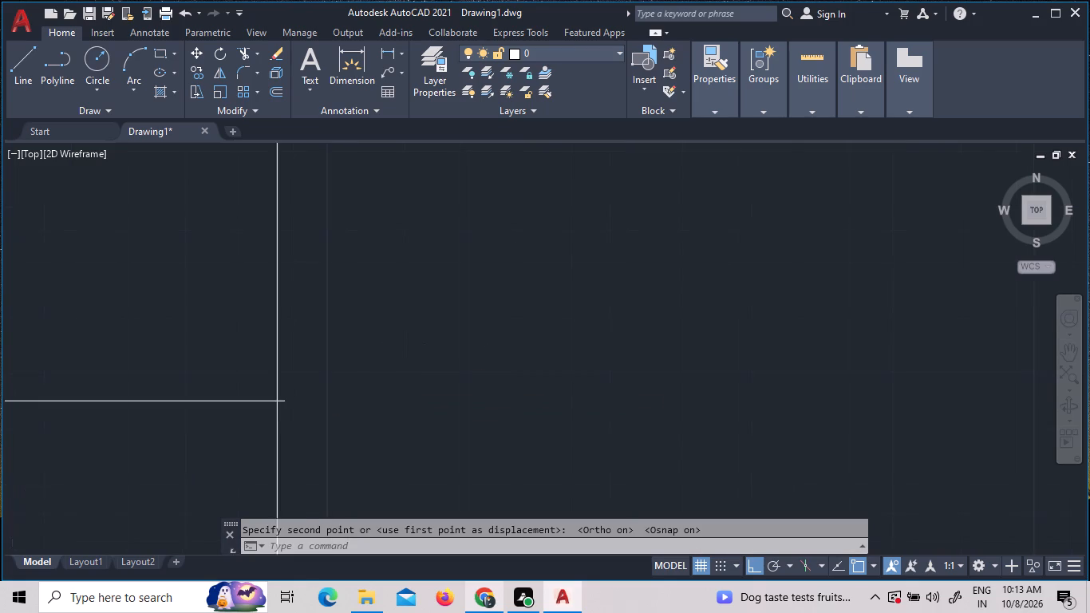
{"action": "scroll", "coordinate": [210, 421], "scroll_direction": "up", "scroll_amount": 2}
{"action": "left_click", "coordinate": [250, 411]}
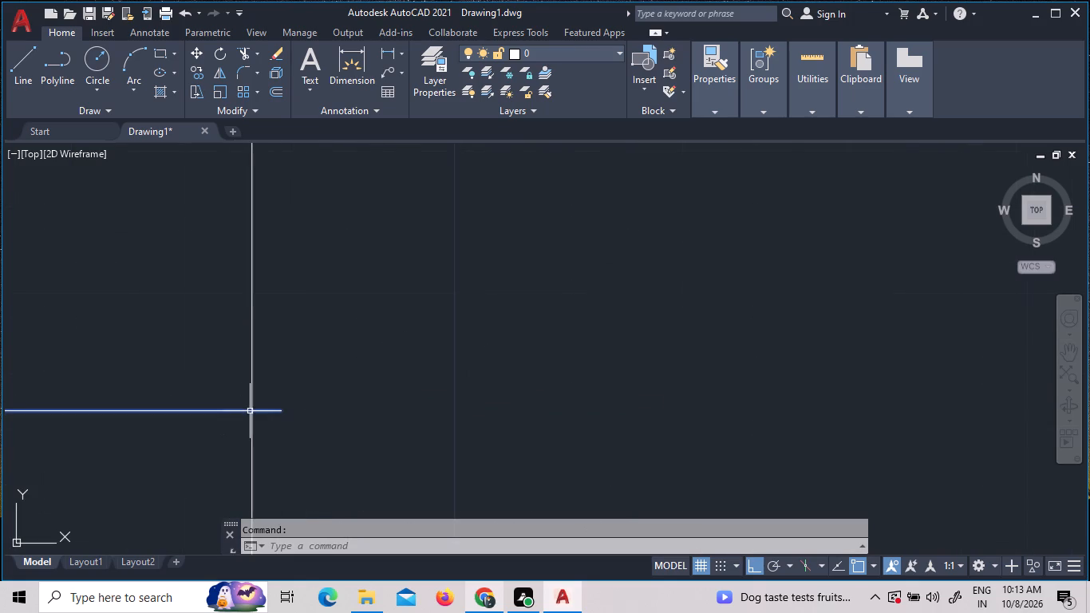
{"action": "right_click", "coordinate": [211, 424]}
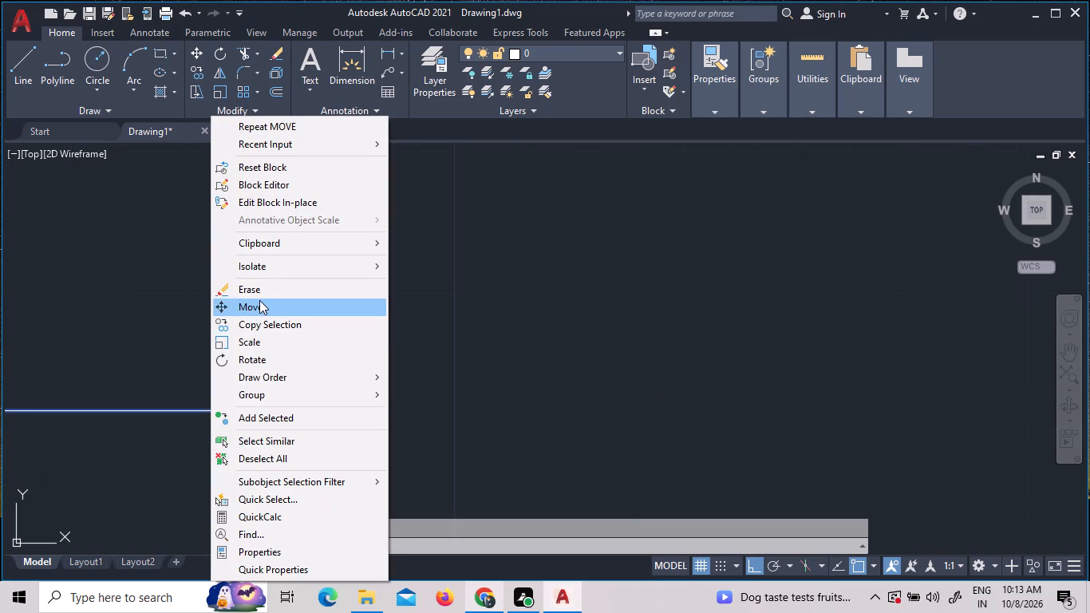
{"action": "left_click", "coordinate": [259, 300]}
{"action": "left_click", "coordinate": [279, 409]}
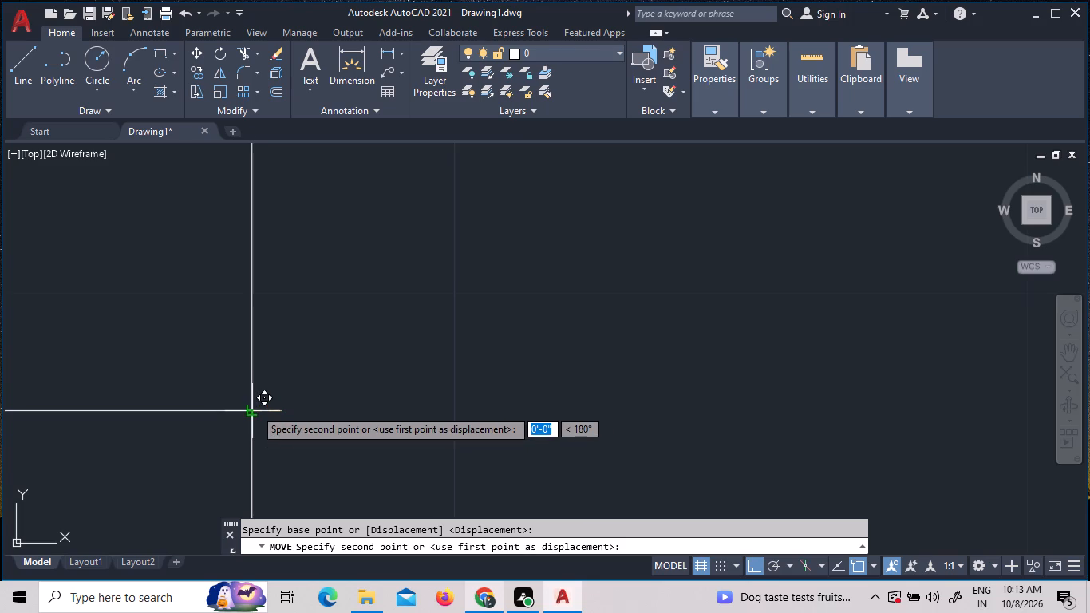
{"action": "left_click", "coordinate": [255, 409]}
Examine the window placement in the upper room's walls and the smaller room below it.
{"action": "scroll", "coordinate": [290, 414], "scroll_direction": "down", "scroll_amount": 3}
{"action": "scroll", "coordinate": [393, 433], "scroll_direction": "down", "scroll_amount": 2}
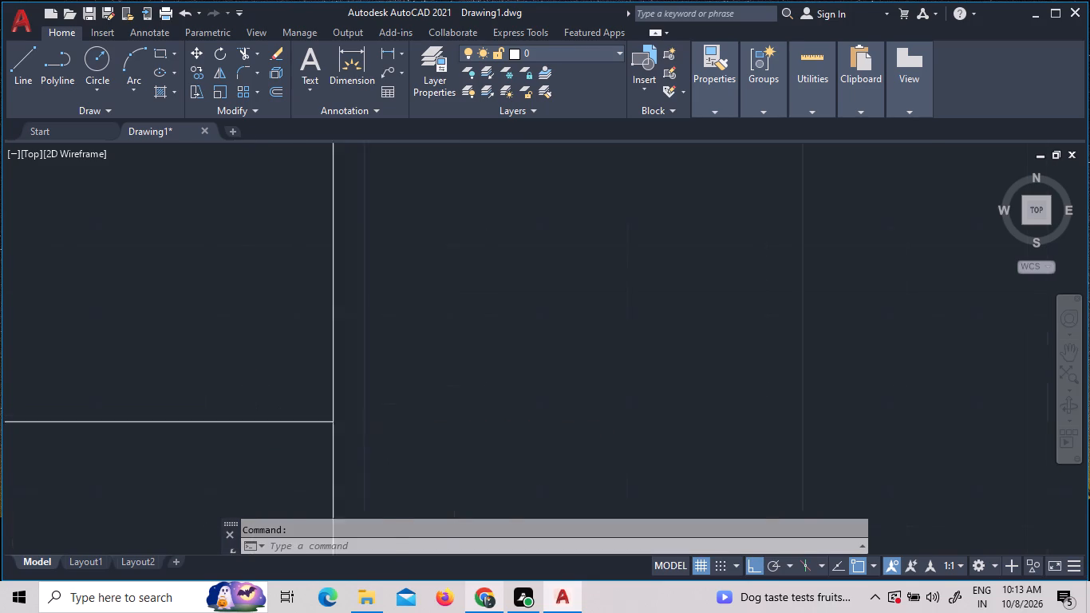
{"action": "scroll", "coordinate": [416, 425], "scroll_direction": "down", "scroll_amount": 2}
{"action": "scroll", "coordinate": [556, 257], "scroll_direction": "down", "scroll_amount": 9}
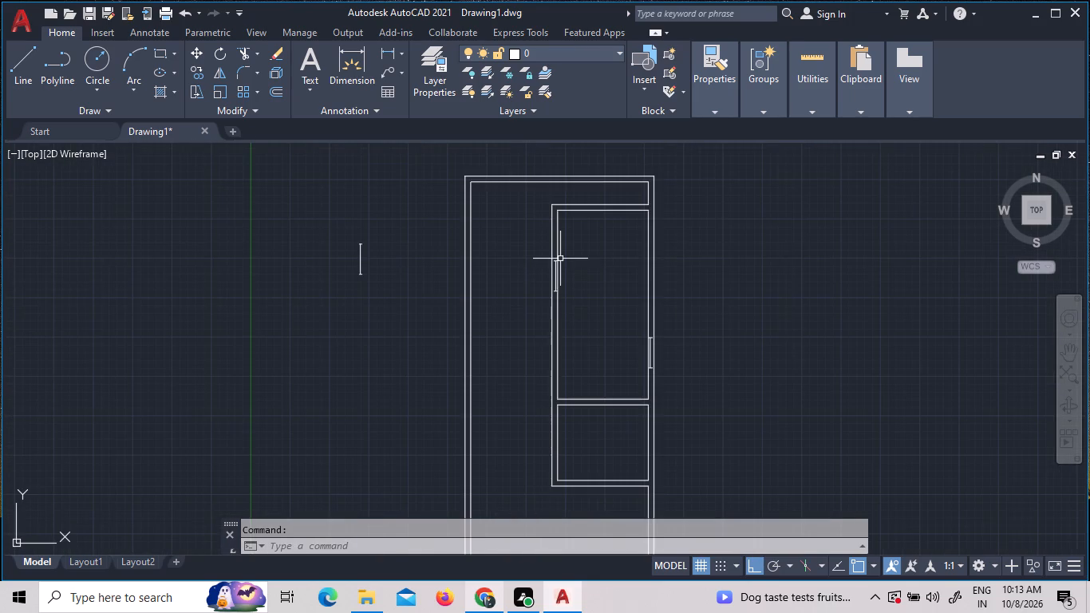
{"action": "scroll", "coordinate": [689, 352], "scroll_direction": "down", "scroll_amount": 1}
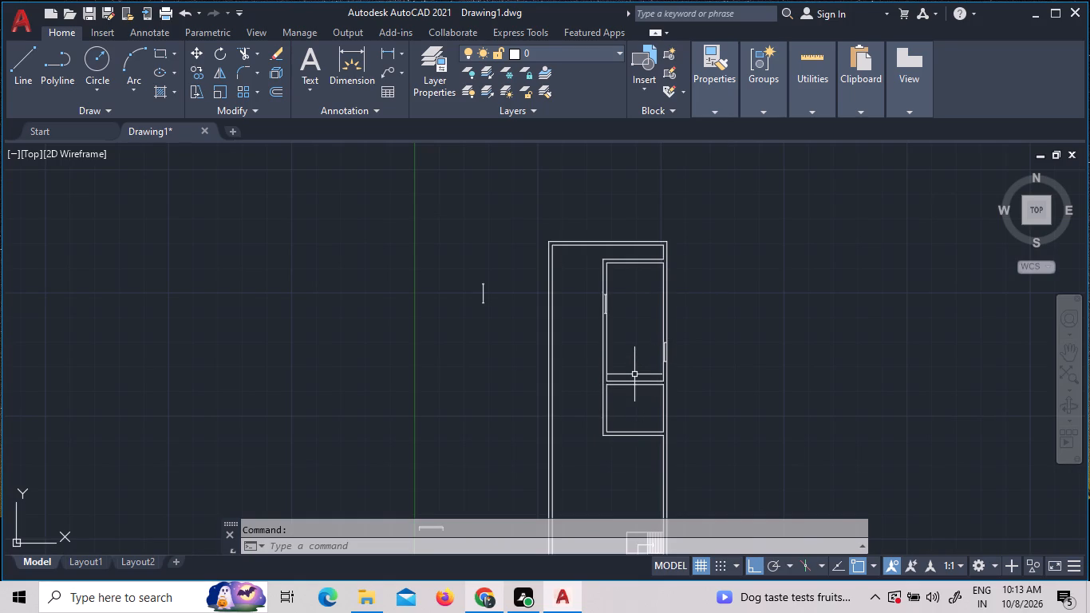
{"action": "scroll", "coordinate": [655, 87], "scroll_direction": "down", "scroll_amount": 2}
{"action": "scroll", "coordinate": [665, 424], "scroll_direction": "up", "scroll_amount": 1}
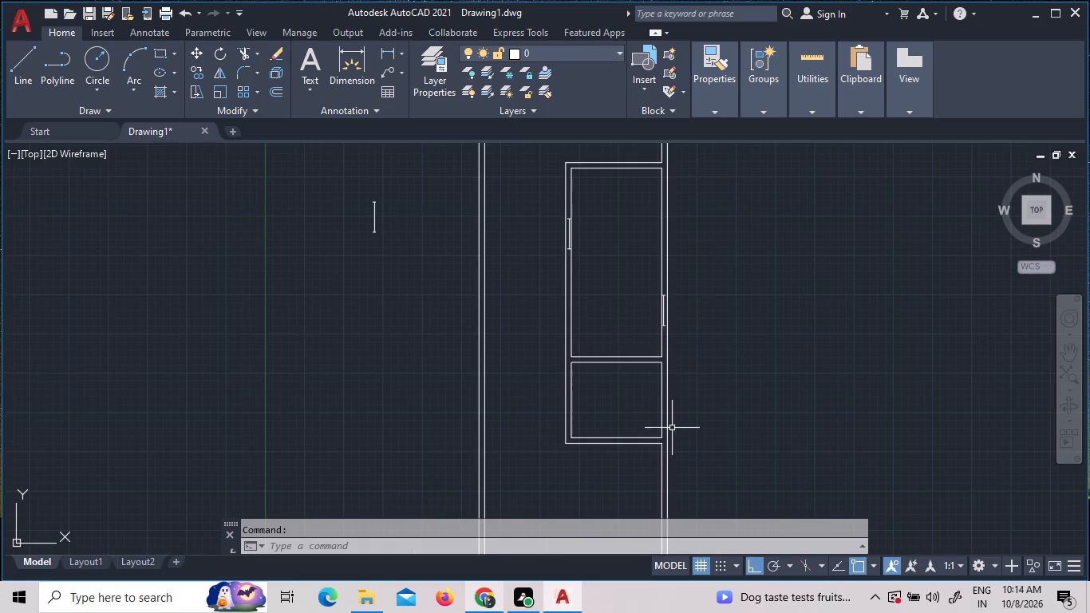
{"action": "scroll", "coordinate": [664, 429], "scroll_direction": "up", "scroll_amount": 1}
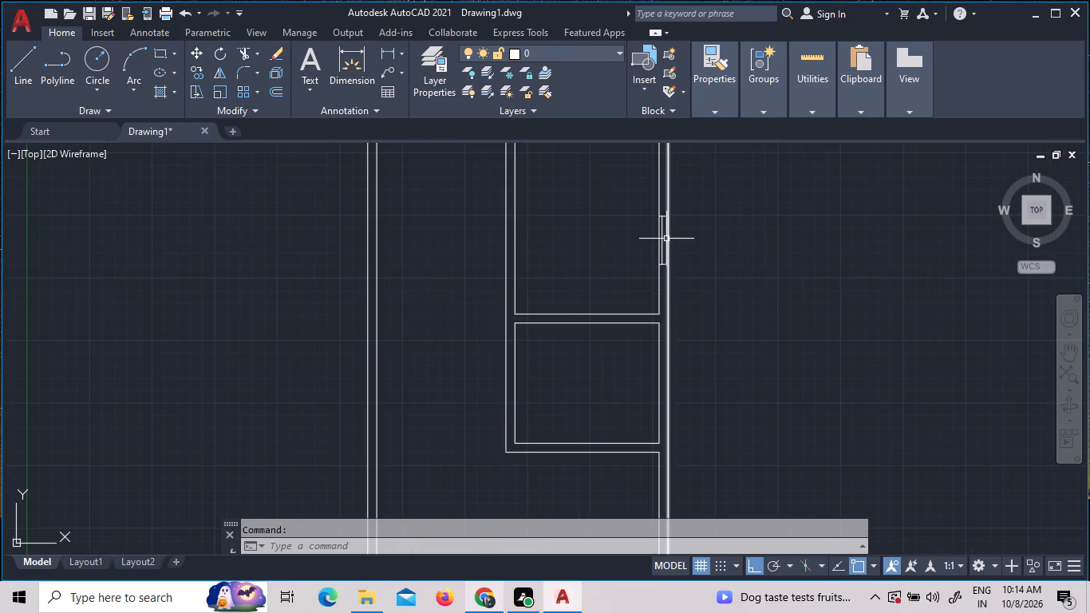
Copy the window block from the upper room's right wall straight down to the right wall of the smaller room below.
{"action": "left_click", "coordinate": [662, 239]}
{"action": "right_click", "coordinate": [662, 241]}
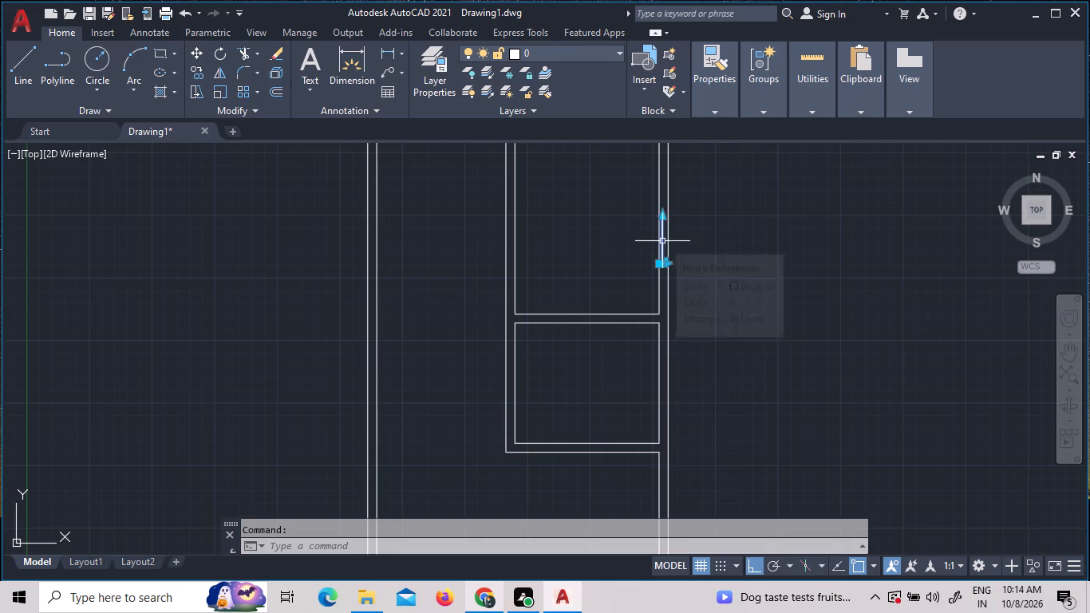
{"action": "left_click", "coordinate": [710, 333]}
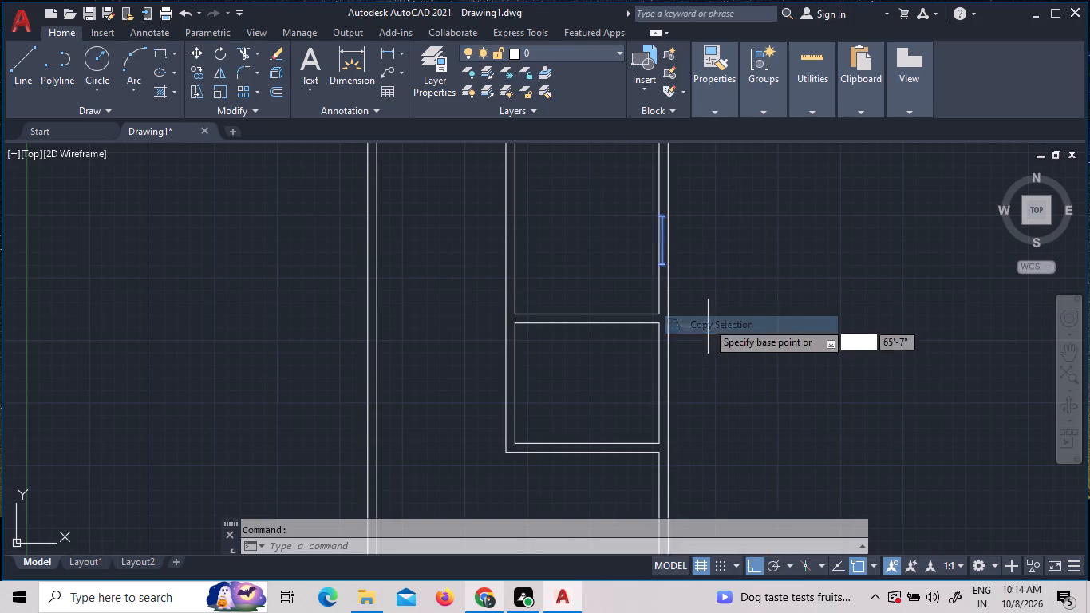
{"action": "left_click", "coordinate": [665, 238]}
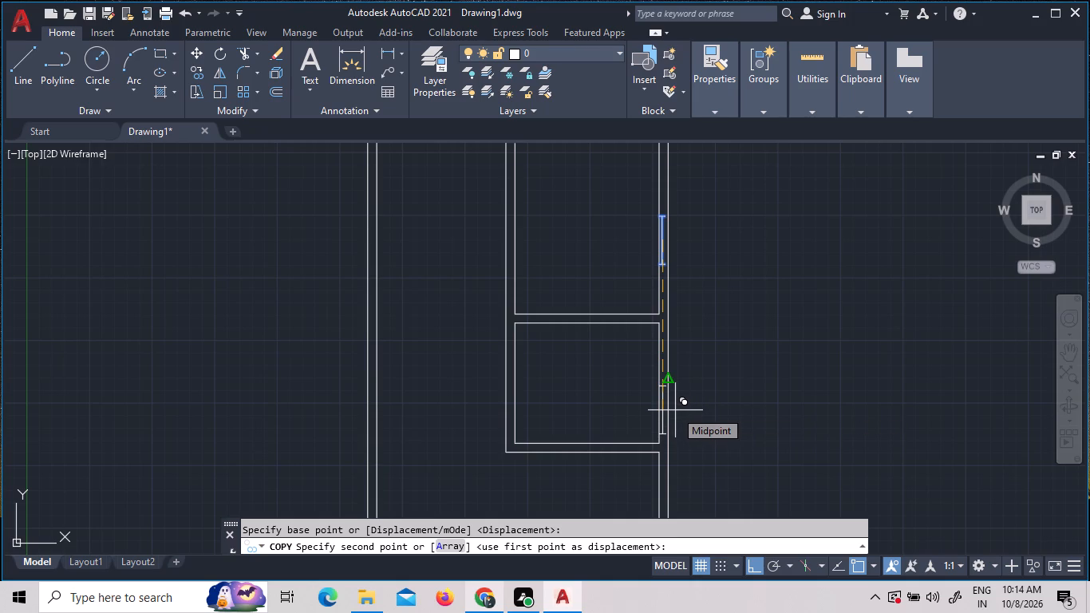
{"action": "left_click", "coordinate": [675, 410]}
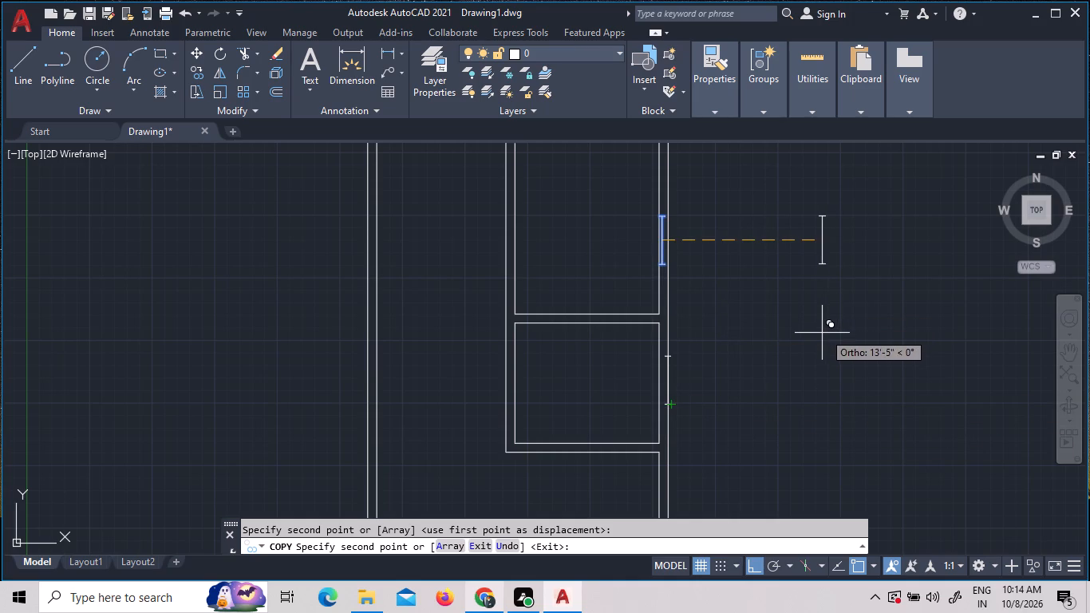
{"action": "key", "text": "Escape"}
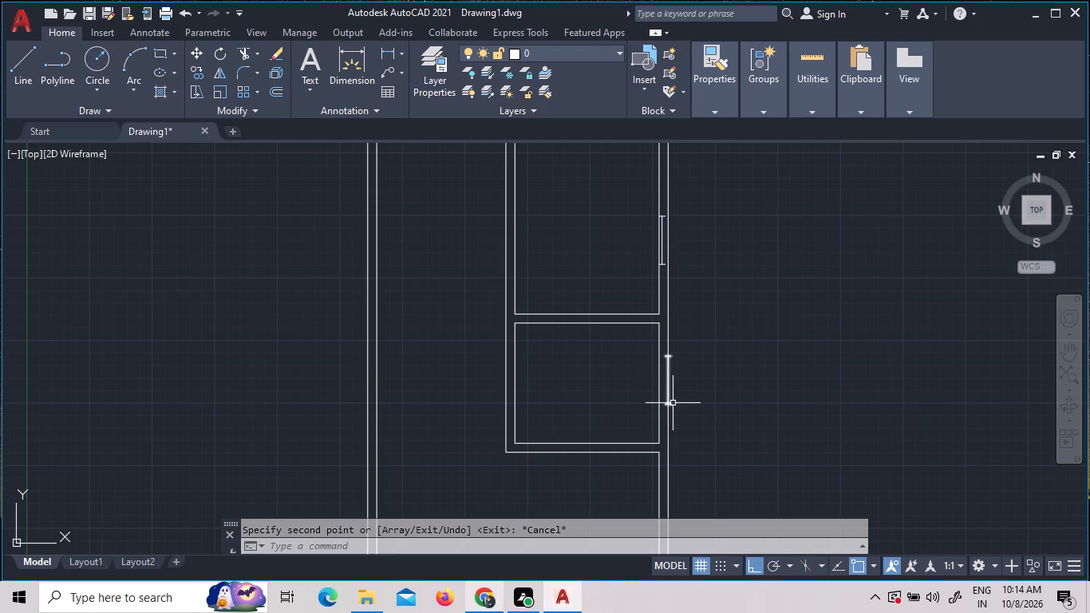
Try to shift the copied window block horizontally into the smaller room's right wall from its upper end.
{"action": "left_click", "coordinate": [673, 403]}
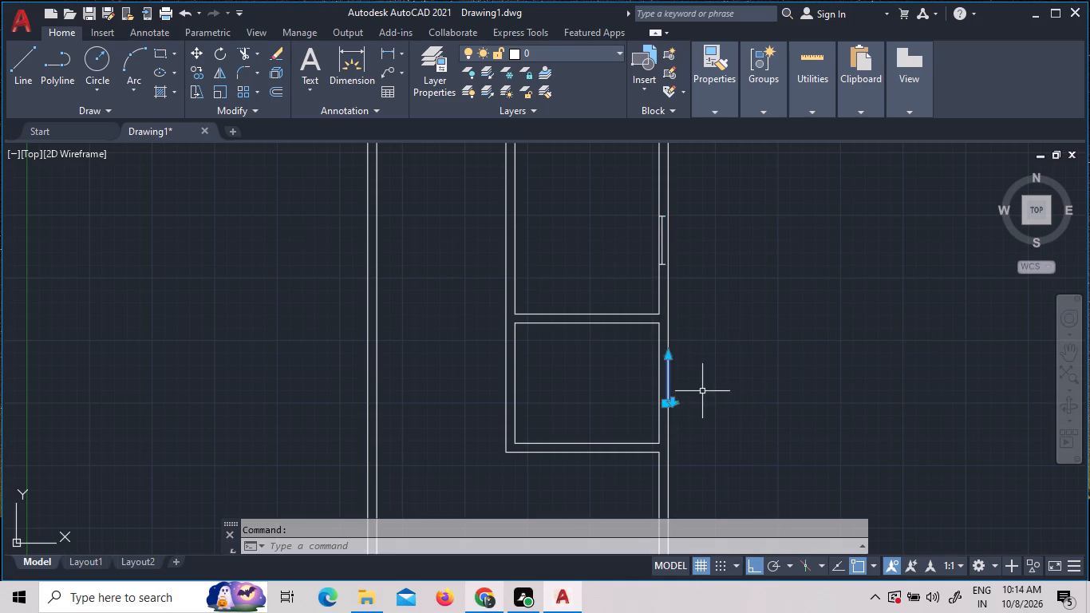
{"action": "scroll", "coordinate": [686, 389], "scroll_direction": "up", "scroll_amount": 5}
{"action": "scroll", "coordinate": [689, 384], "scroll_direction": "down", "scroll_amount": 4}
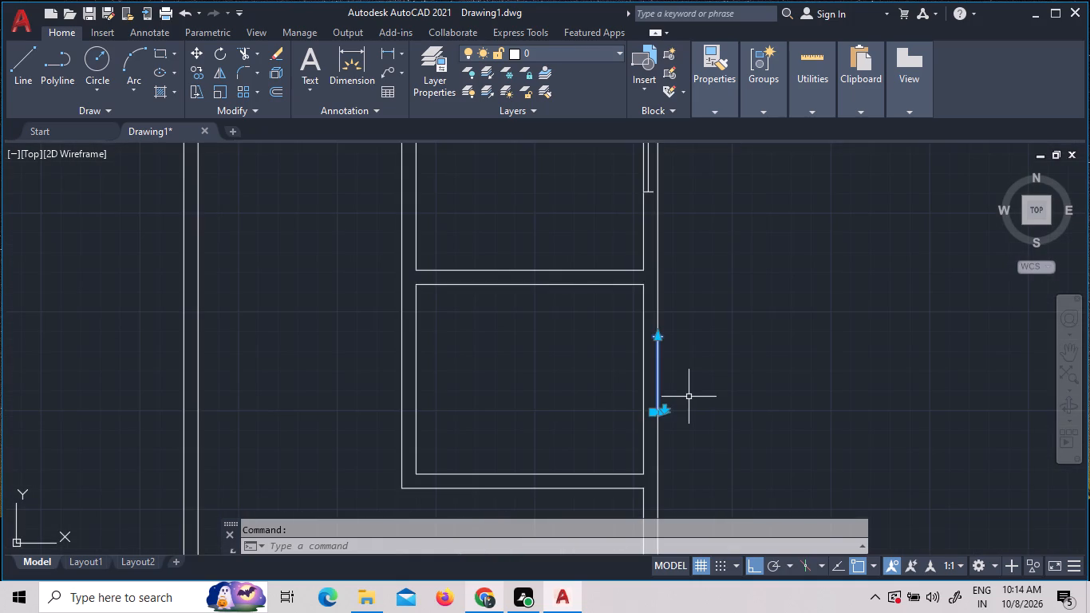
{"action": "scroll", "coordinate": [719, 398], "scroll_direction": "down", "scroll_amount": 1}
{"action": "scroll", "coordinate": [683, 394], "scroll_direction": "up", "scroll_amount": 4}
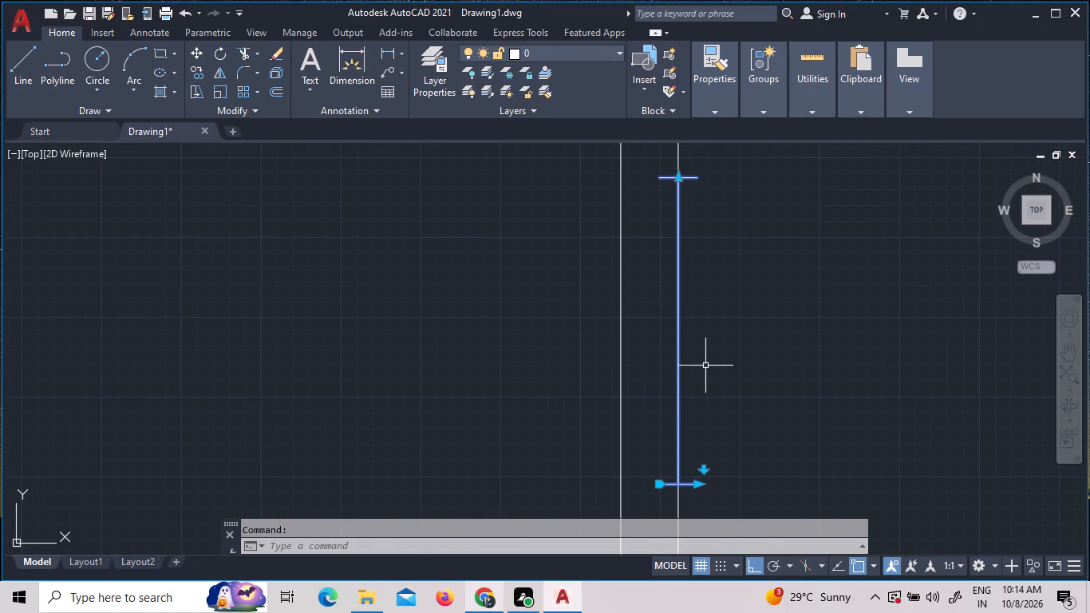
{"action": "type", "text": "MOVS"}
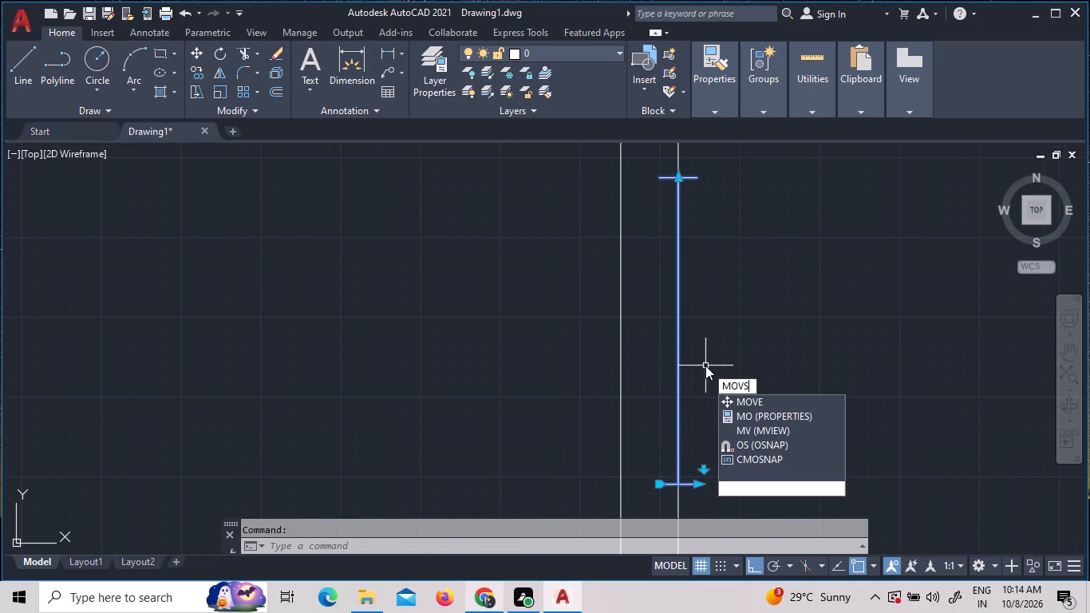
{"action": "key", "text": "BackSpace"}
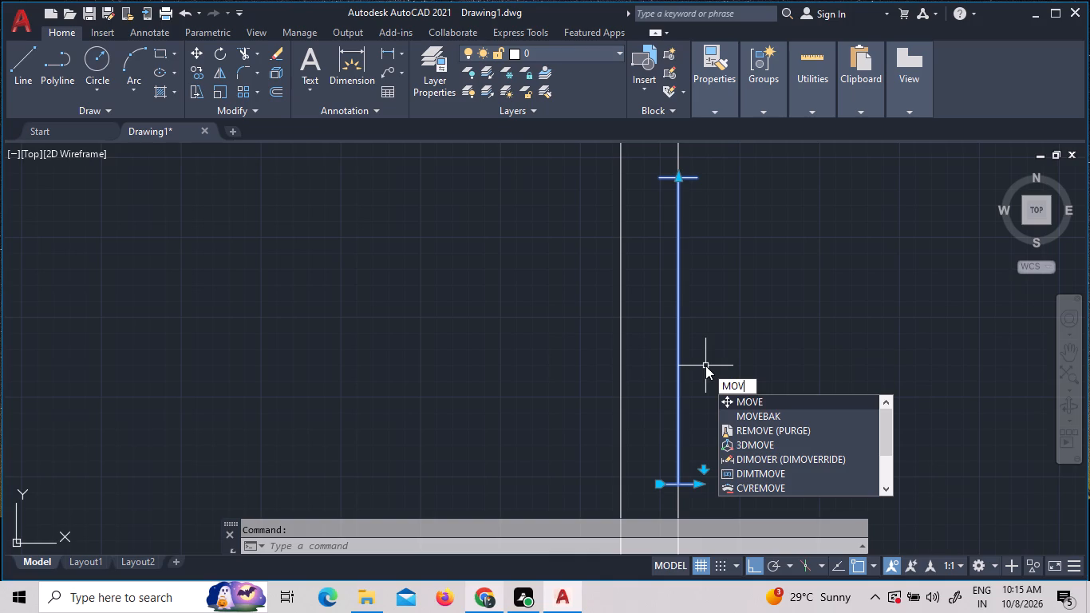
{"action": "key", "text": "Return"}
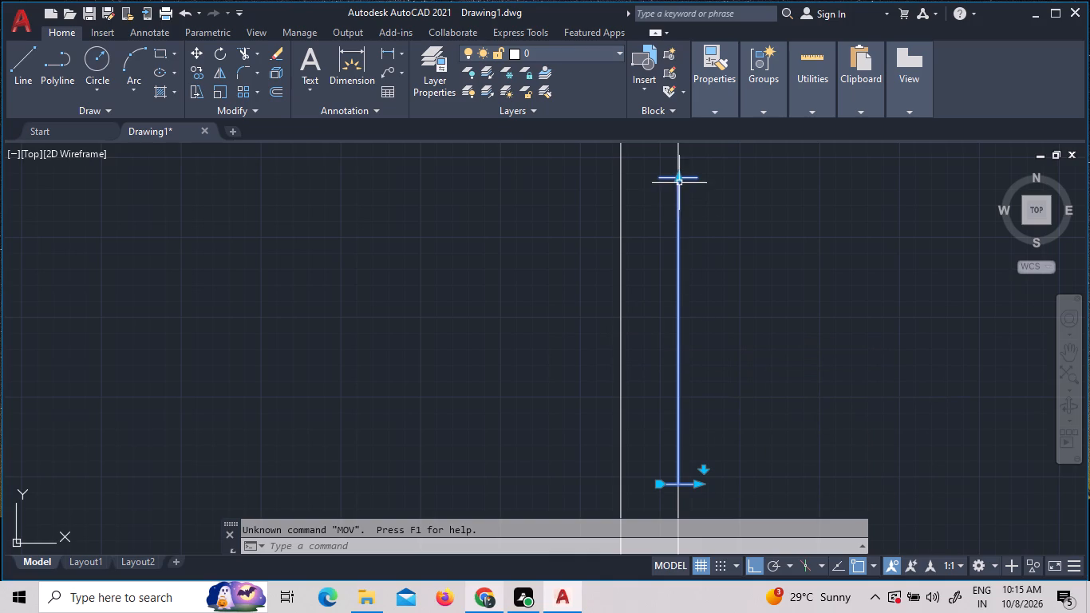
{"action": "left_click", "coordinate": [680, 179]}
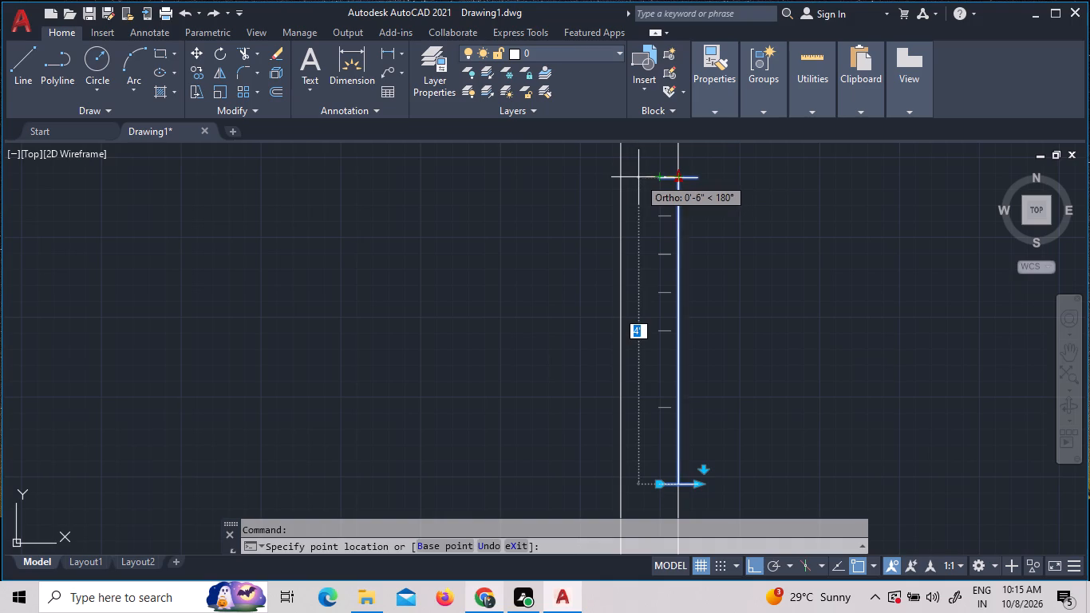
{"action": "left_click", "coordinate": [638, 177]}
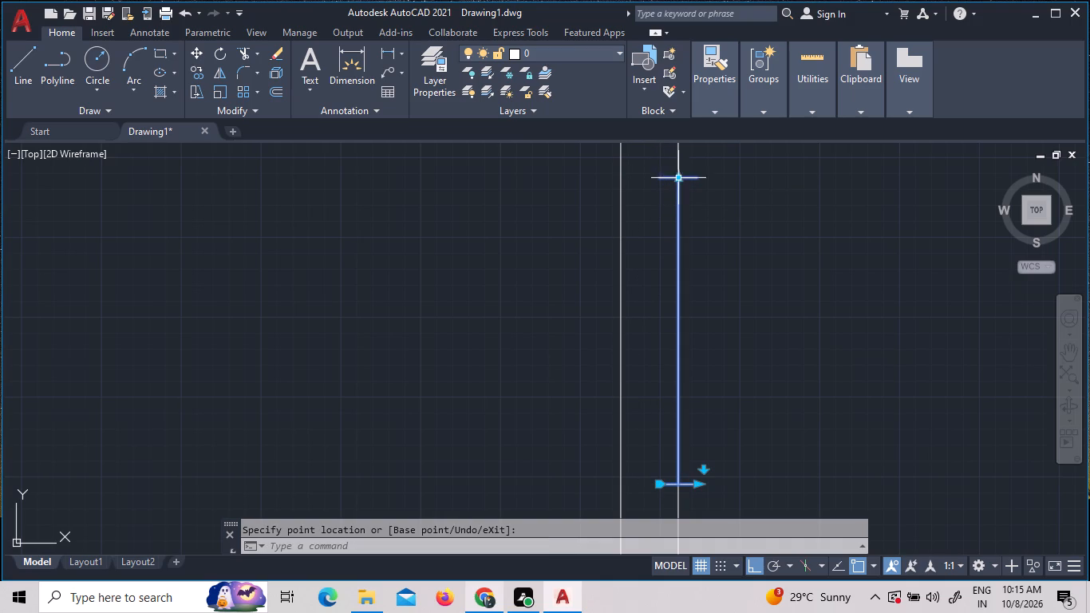
Reposition the copied window block inside the smaller room's right wall, snapping its upper-end endpoint onto the outer wall line.
{"action": "left_click_drag", "start_coordinate": [694, 177], "coordinate": [625, 192]}
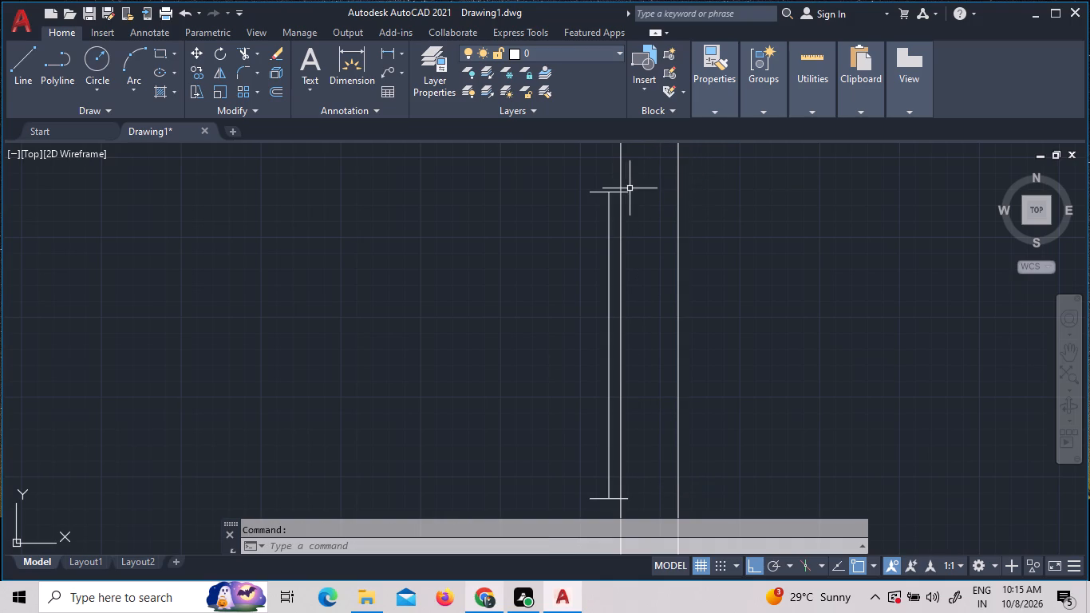
{"action": "left_click_drag", "start_coordinate": [607, 192], "coordinate": [661, 189]}
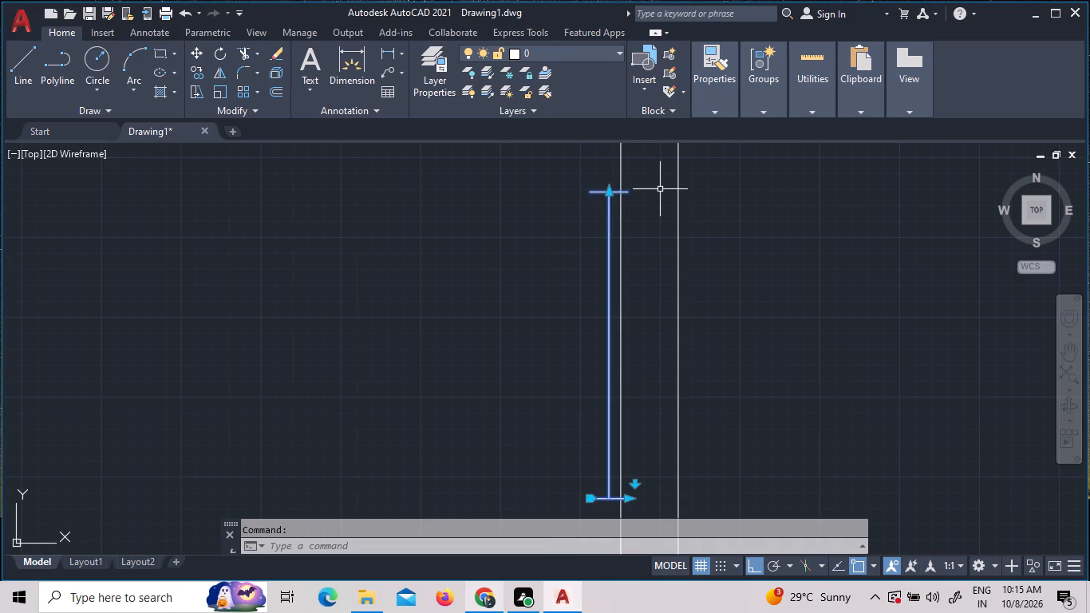
{"action": "right_click", "coordinate": [654, 194]}
{"action": "left_click", "coordinate": [711, 306]}
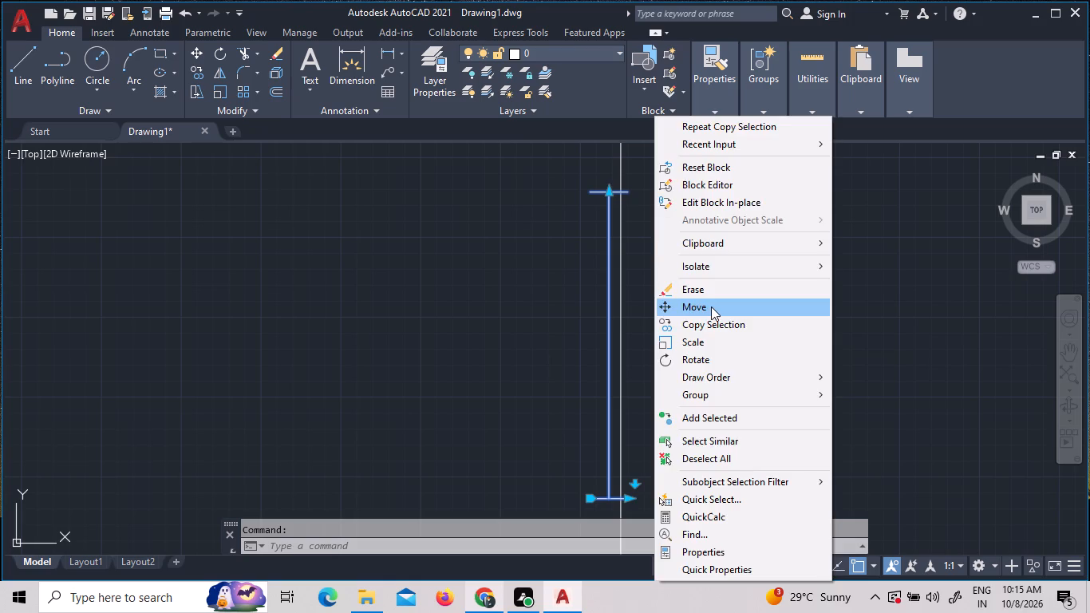
{"action": "left_click", "coordinate": [632, 190]}
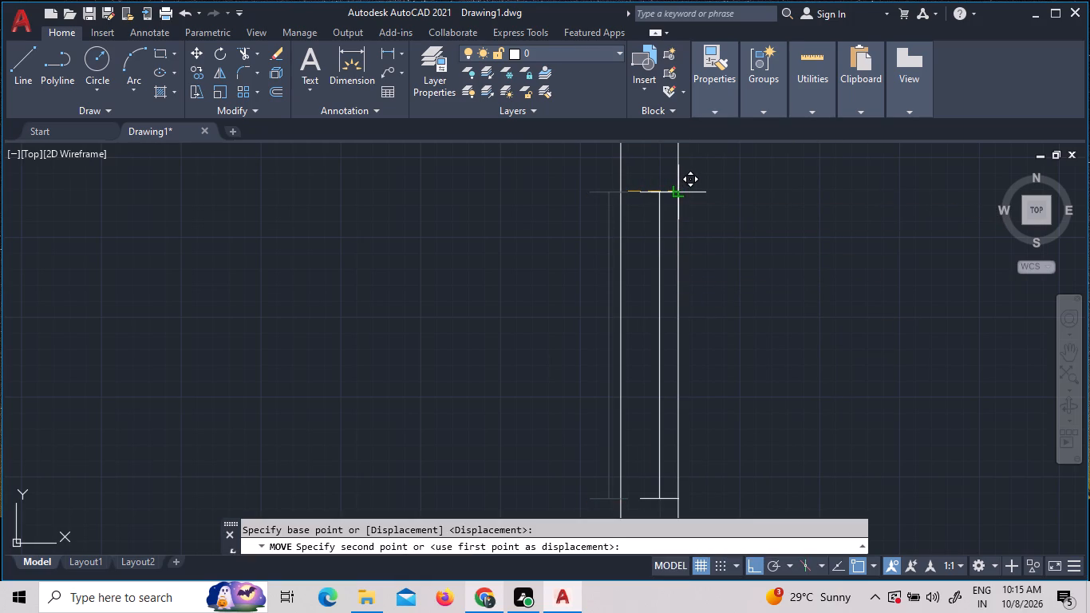
{"action": "left_click", "coordinate": [674, 193]}
Examine closely how the upper end of the copied window block meets the outer wall line.
{"action": "scroll", "coordinate": [669, 189], "scroll_direction": "up", "scroll_amount": 9}
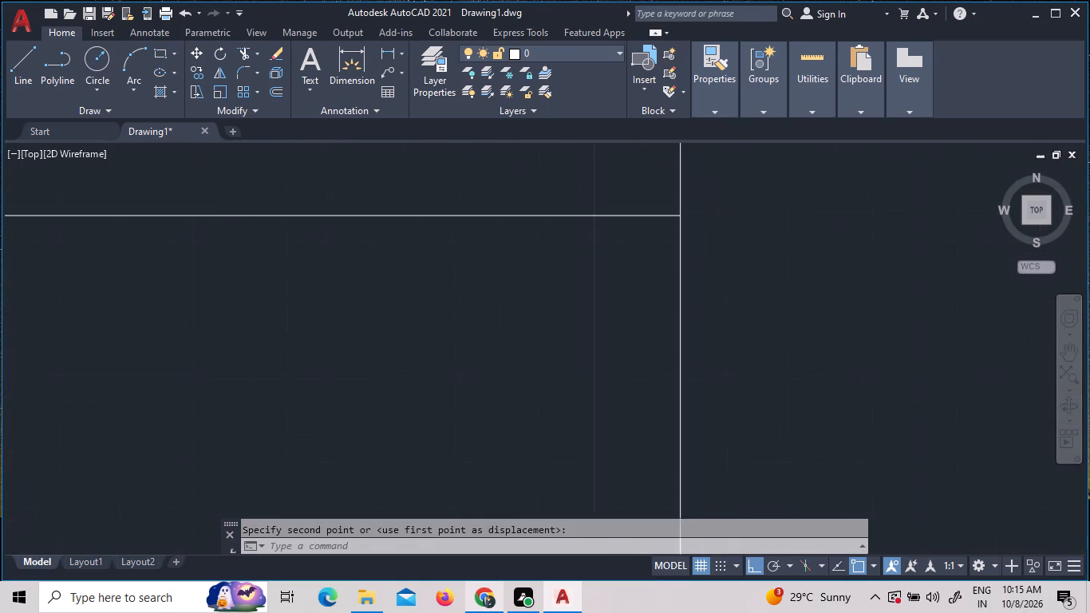
{"action": "scroll", "coordinate": [677, 251], "scroll_direction": "up", "scroll_amount": 4}
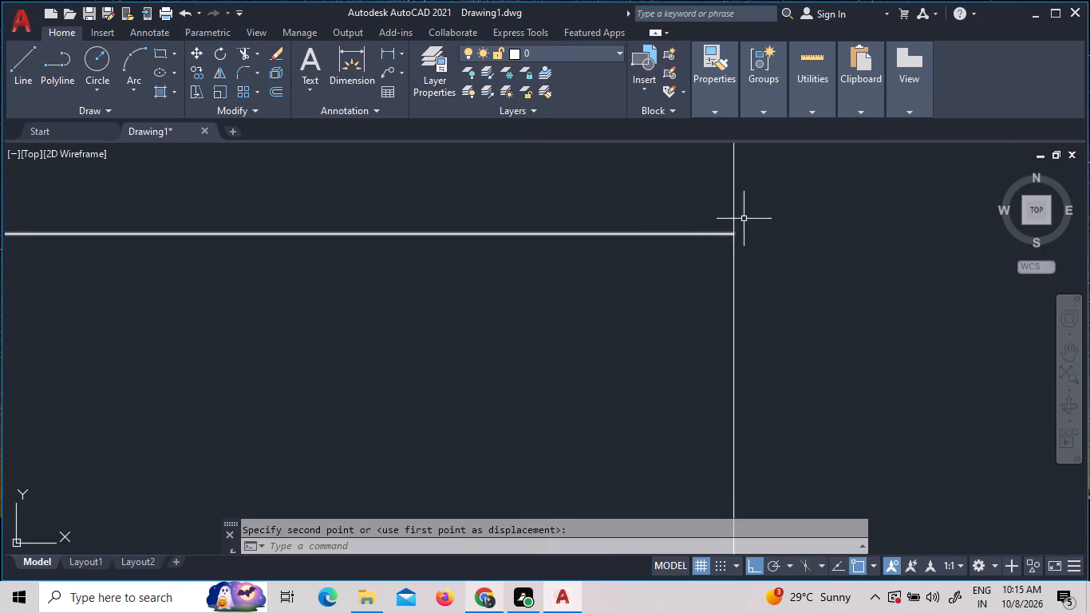
{"action": "scroll", "coordinate": [717, 231], "scroll_direction": "up", "scroll_amount": 6}
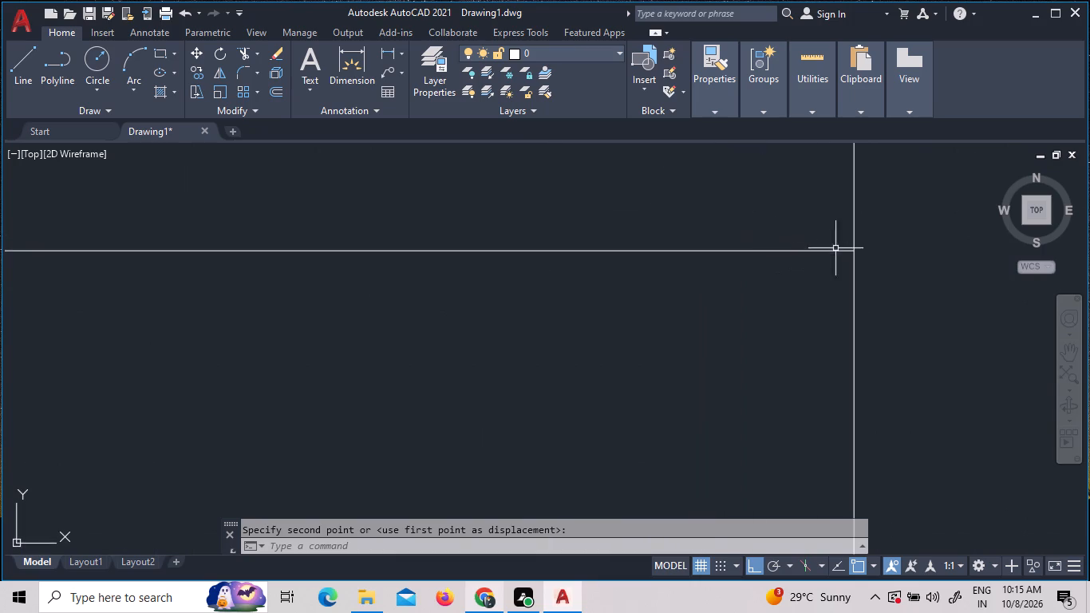
{"action": "scroll", "coordinate": [864, 255], "scroll_direction": "up", "scroll_amount": 5}
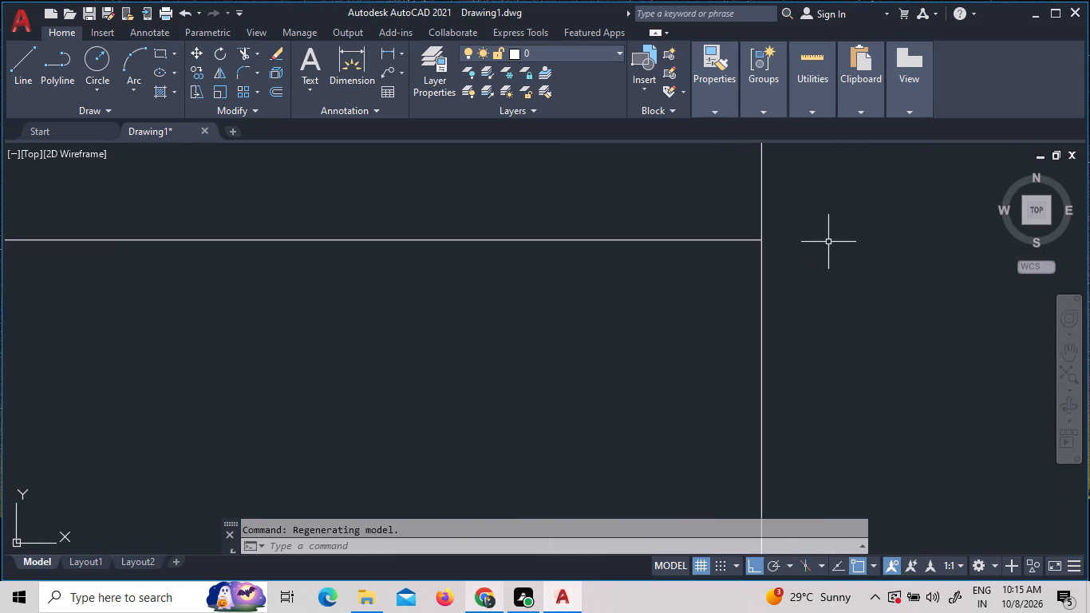
{"action": "scroll", "coordinate": [760, 220], "scroll_direction": "up", "scroll_amount": 4}
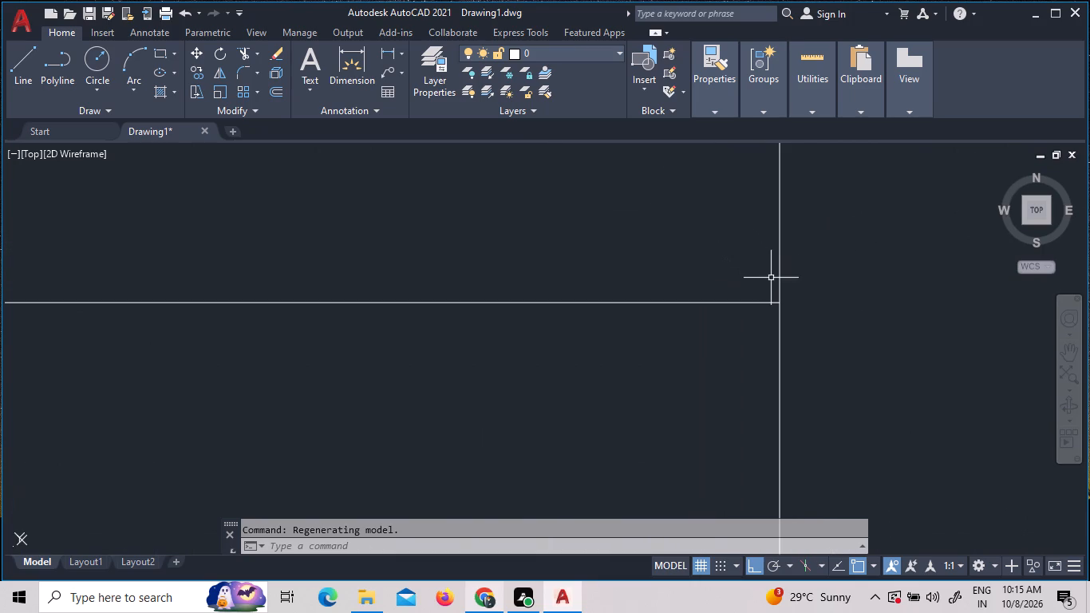
{"action": "scroll", "coordinate": [772, 281], "scroll_direction": "up", "scroll_amount": 4}
{"action": "scroll", "coordinate": [806, 421], "scroll_direction": "up", "scroll_amount": 7}
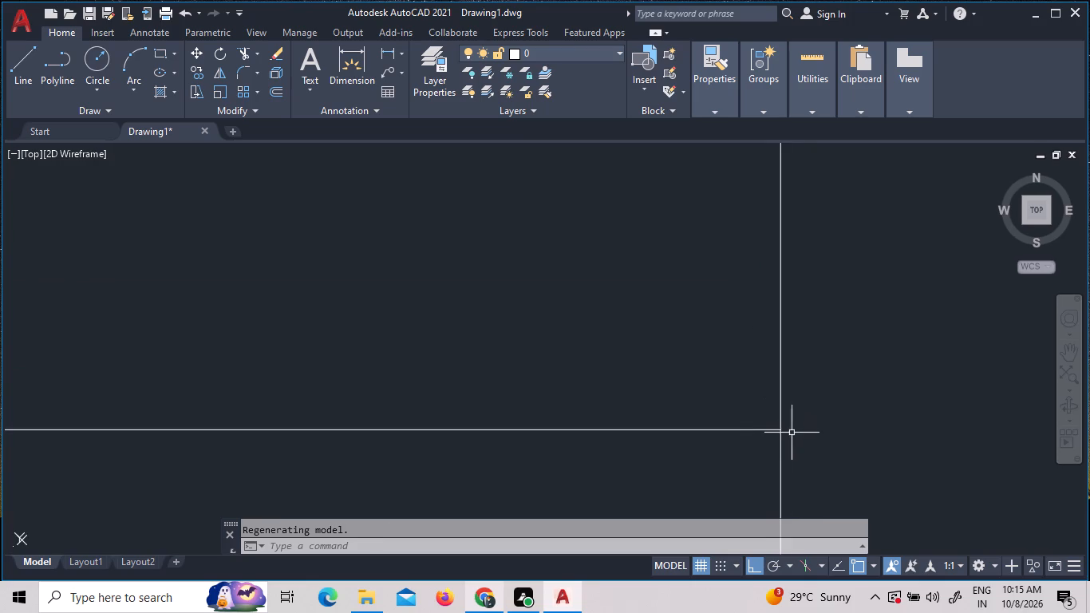
{"action": "scroll", "coordinate": [785, 429], "scroll_direction": "down", "scroll_amount": 15}
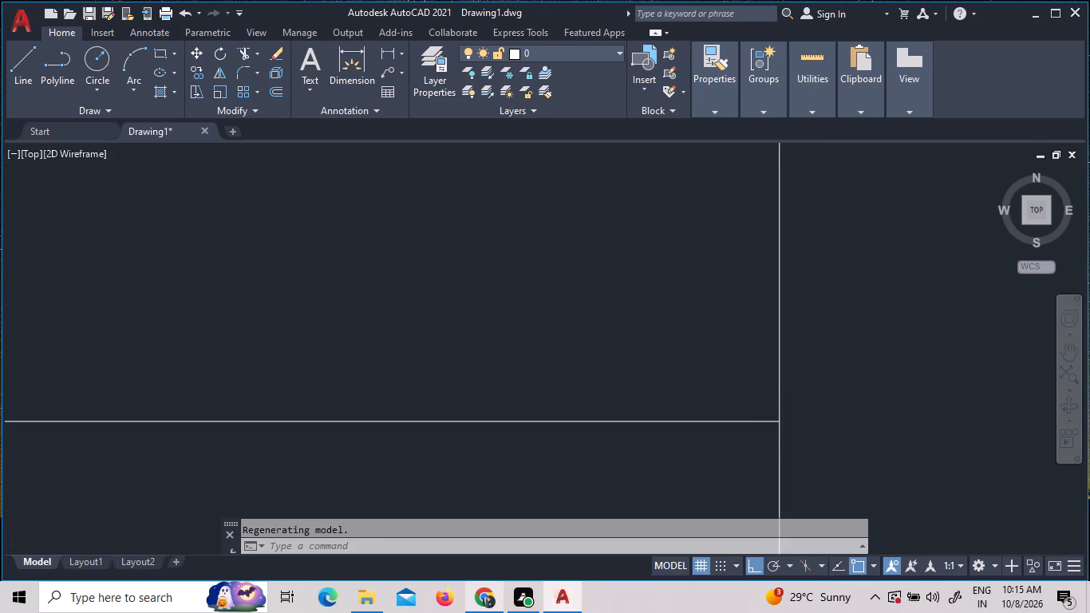
{"action": "scroll", "coordinate": [782, 424], "scroll_direction": "down", "scroll_amount": 12}
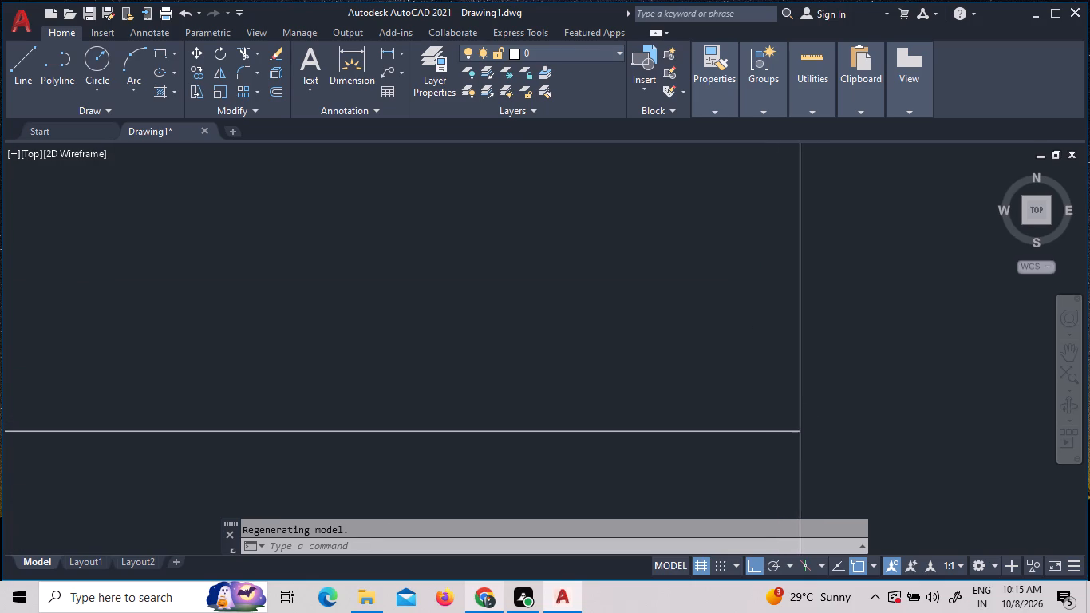
{"action": "scroll", "coordinate": [802, 431], "scroll_direction": "down", "scroll_amount": 3}
{"action": "scroll", "coordinate": [539, 278], "scroll_direction": "down", "scroll_amount": 7}
{"action": "scroll", "coordinate": [589, 346], "scroll_direction": "down", "scroll_amount": 5}
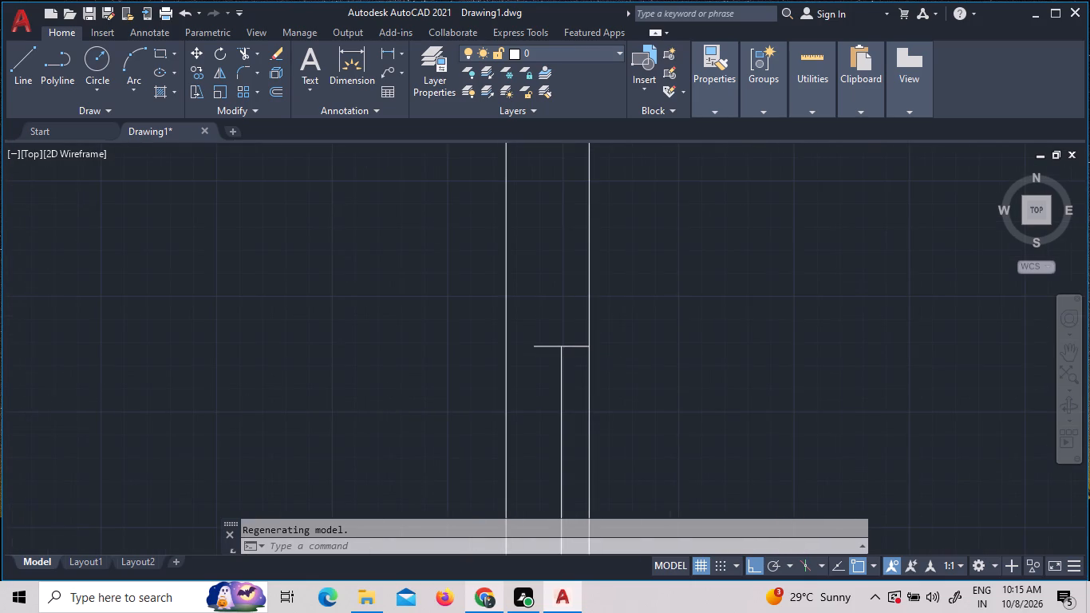
{"action": "scroll", "coordinate": [592, 361], "scroll_direction": "down", "scroll_amount": 5}
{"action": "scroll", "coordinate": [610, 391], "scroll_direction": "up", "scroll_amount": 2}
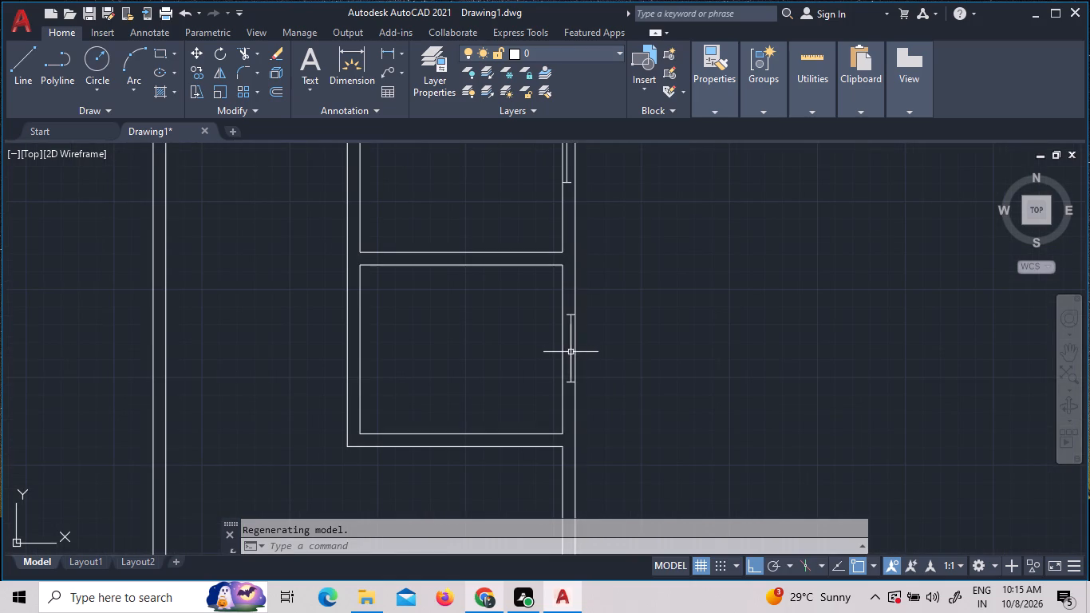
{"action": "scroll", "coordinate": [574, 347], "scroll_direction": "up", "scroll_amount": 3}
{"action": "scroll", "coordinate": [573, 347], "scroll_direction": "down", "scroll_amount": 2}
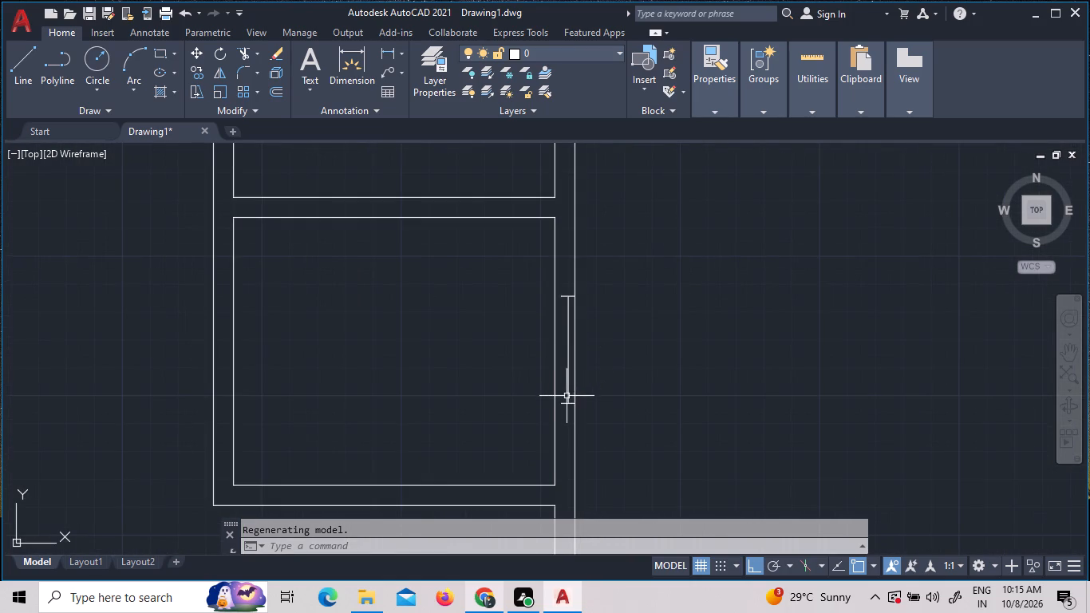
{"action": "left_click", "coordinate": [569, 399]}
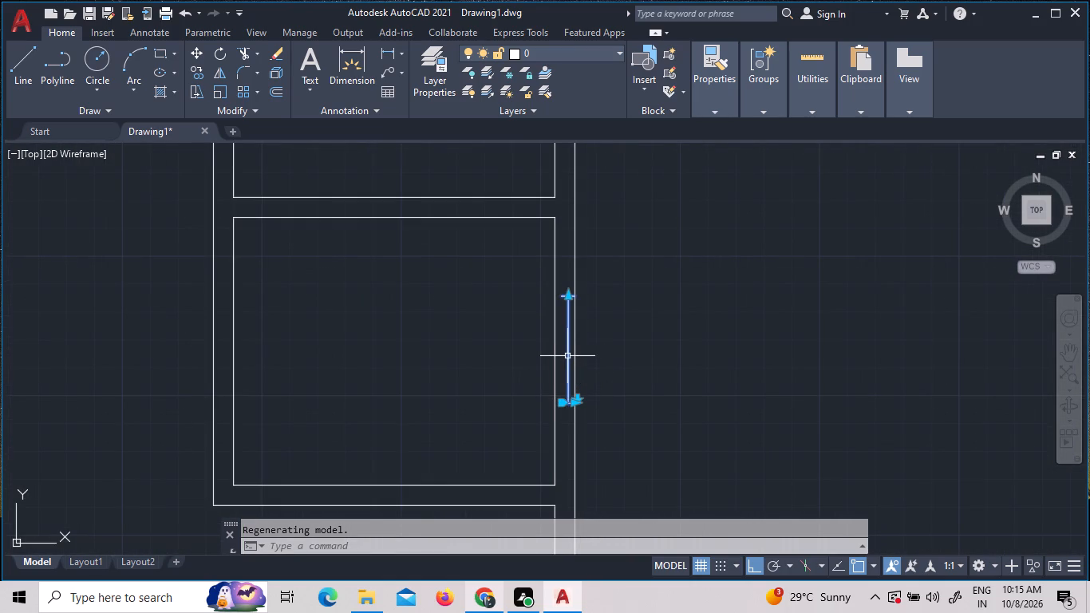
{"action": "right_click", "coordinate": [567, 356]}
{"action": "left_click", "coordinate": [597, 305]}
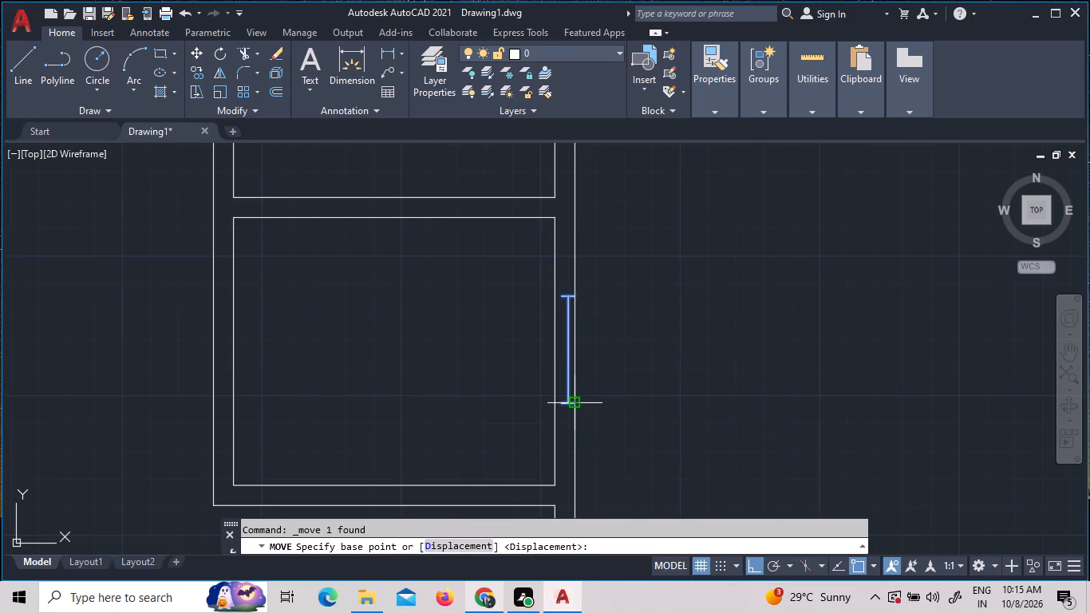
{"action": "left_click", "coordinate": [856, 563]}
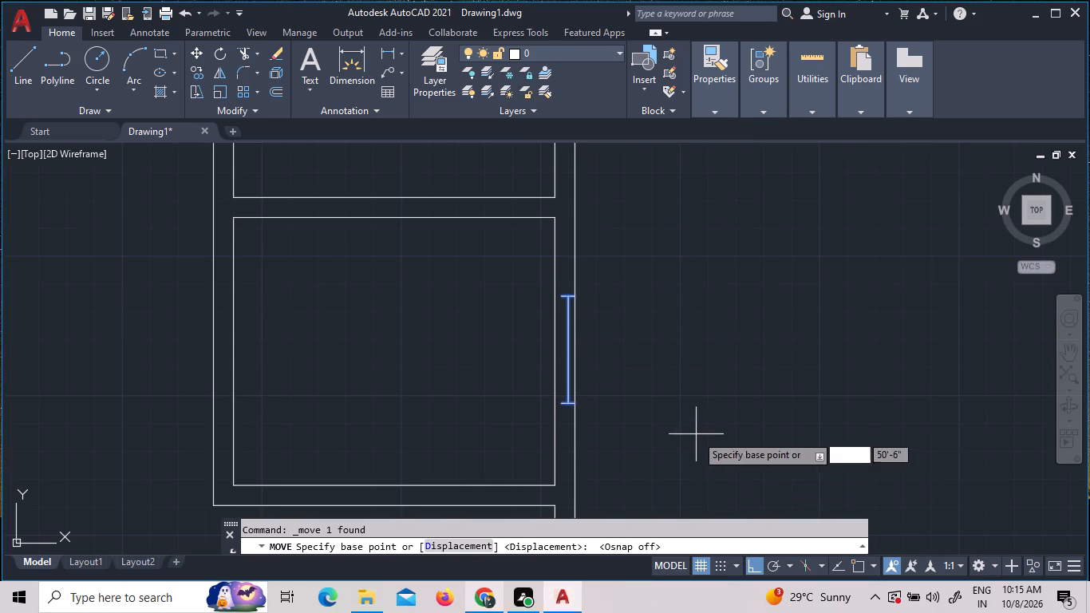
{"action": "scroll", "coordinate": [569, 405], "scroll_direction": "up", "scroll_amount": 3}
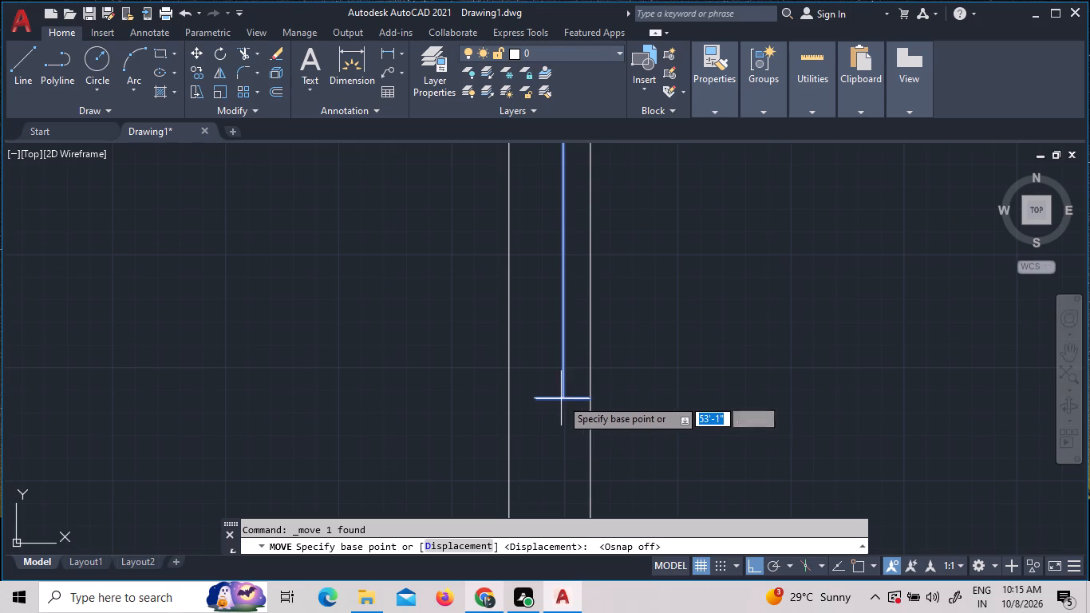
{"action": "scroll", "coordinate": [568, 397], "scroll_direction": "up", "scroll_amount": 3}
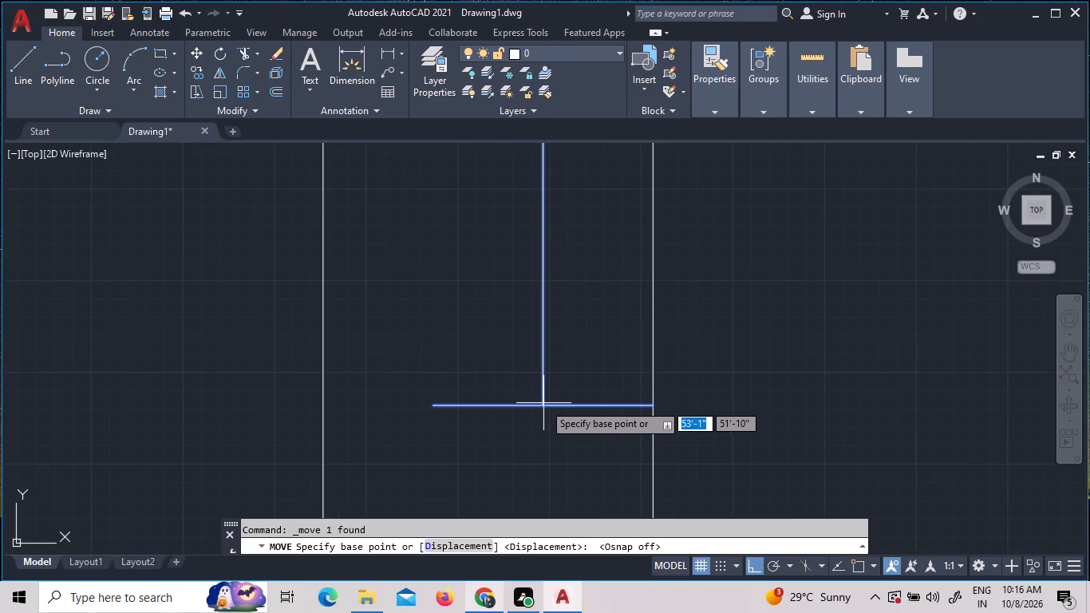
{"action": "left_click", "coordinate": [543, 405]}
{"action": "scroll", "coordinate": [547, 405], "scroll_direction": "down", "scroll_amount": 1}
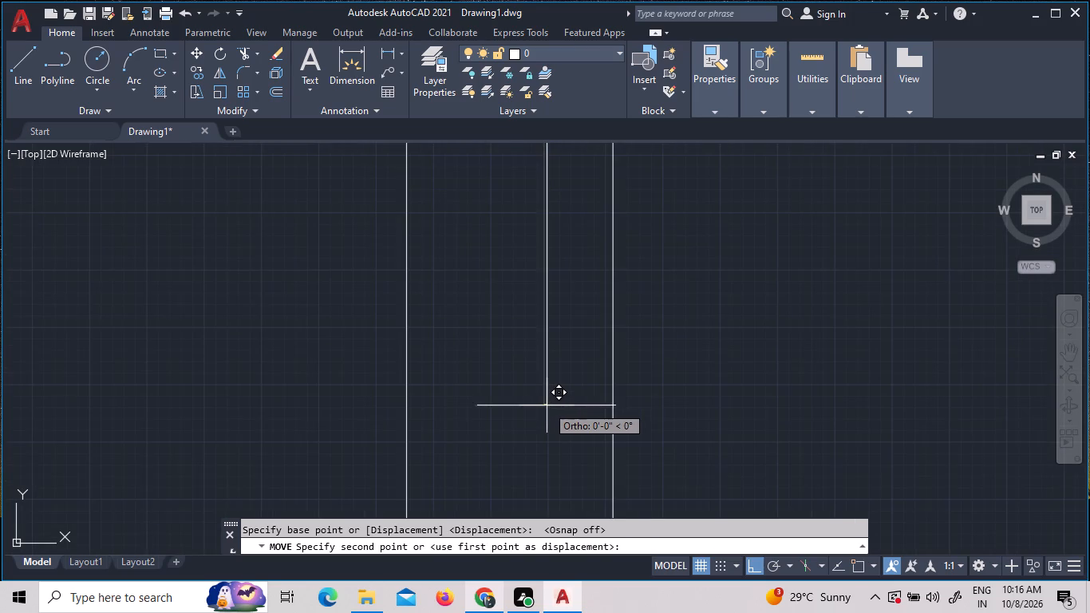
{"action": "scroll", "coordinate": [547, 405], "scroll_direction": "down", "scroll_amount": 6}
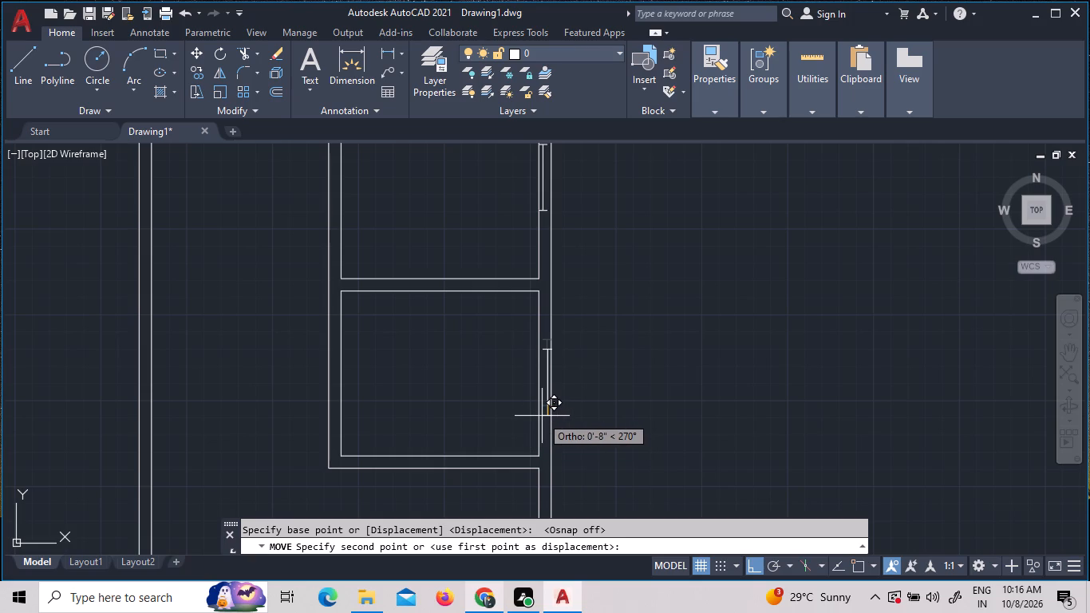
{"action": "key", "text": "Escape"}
Look over the whole plan and the two inner rooms with their window blocks.
{"action": "scroll", "coordinate": [543, 420], "scroll_direction": "down", "scroll_amount": 6}
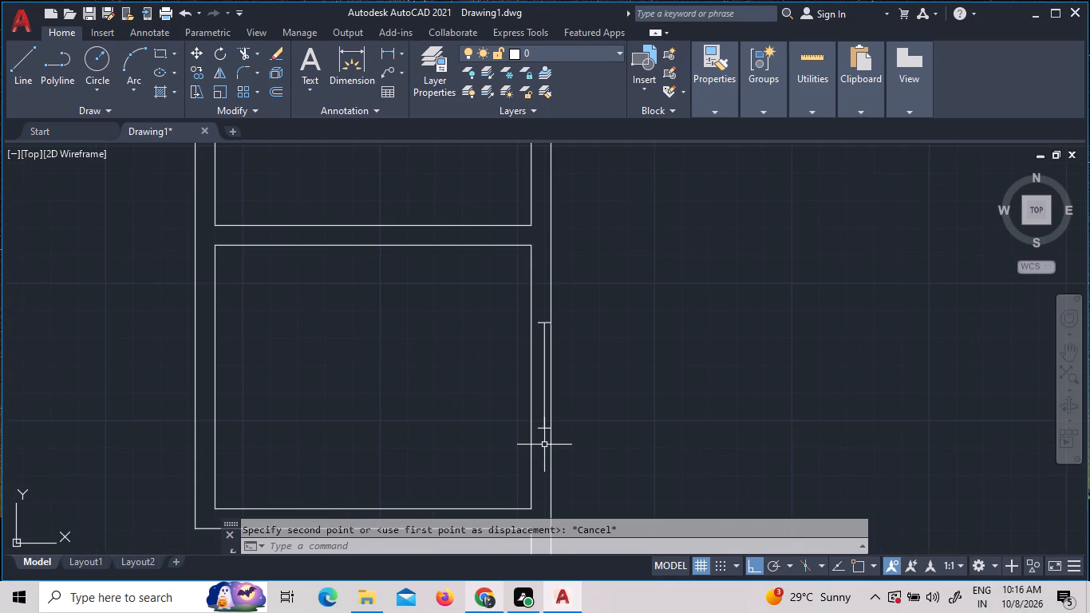
{"action": "scroll", "coordinate": [543, 346], "scroll_direction": "down", "scroll_amount": 1}
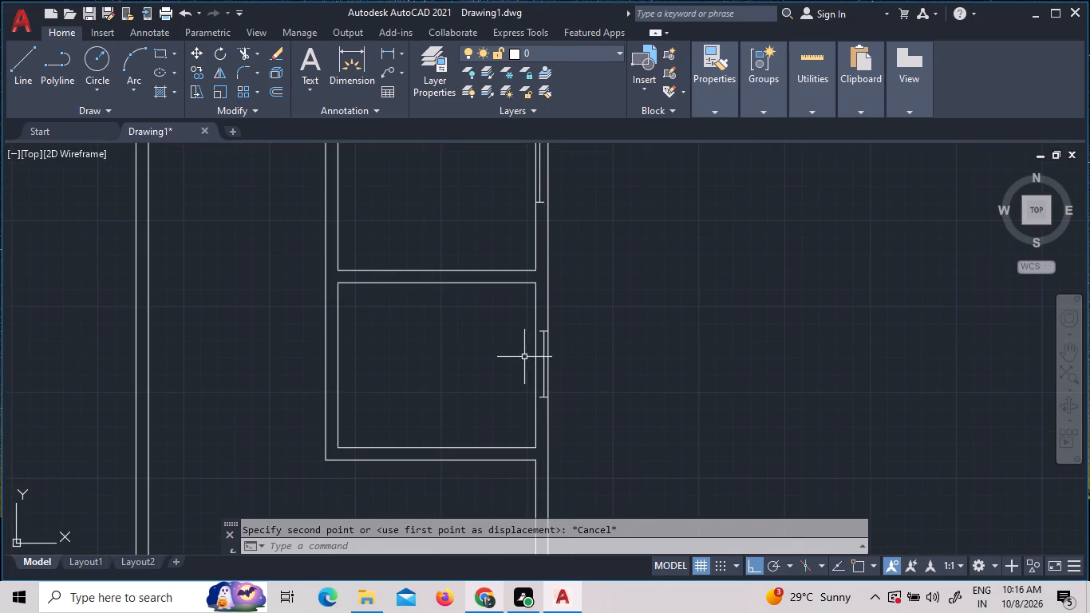
{"action": "scroll", "coordinate": [352, 362], "scroll_direction": "down", "scroll_amount": 1}
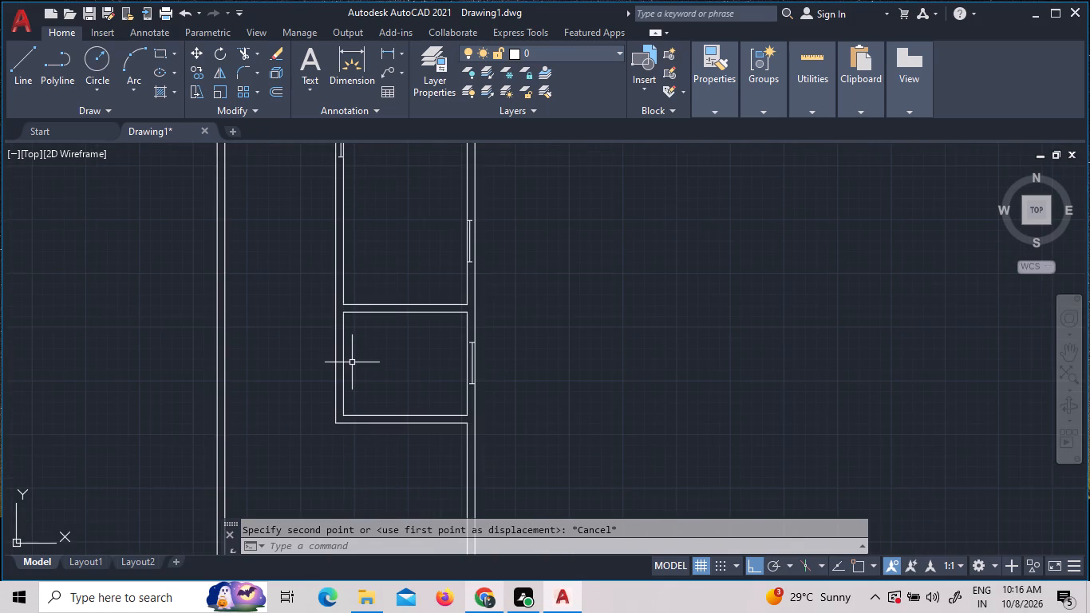
{"action": "scroll", "coordinate": [375, 369], "scroll_direction": "down", "scroll_amount": 2}
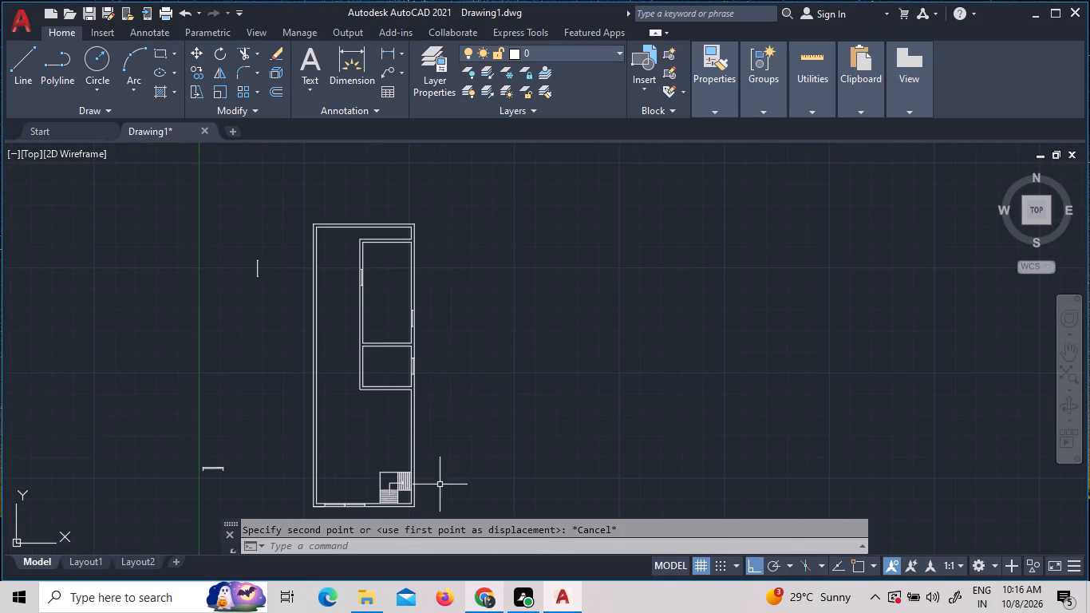
{"action": "scroll", "coordinate": [376, 385], "scroll_direction": "up", "scroll_amount": 2}
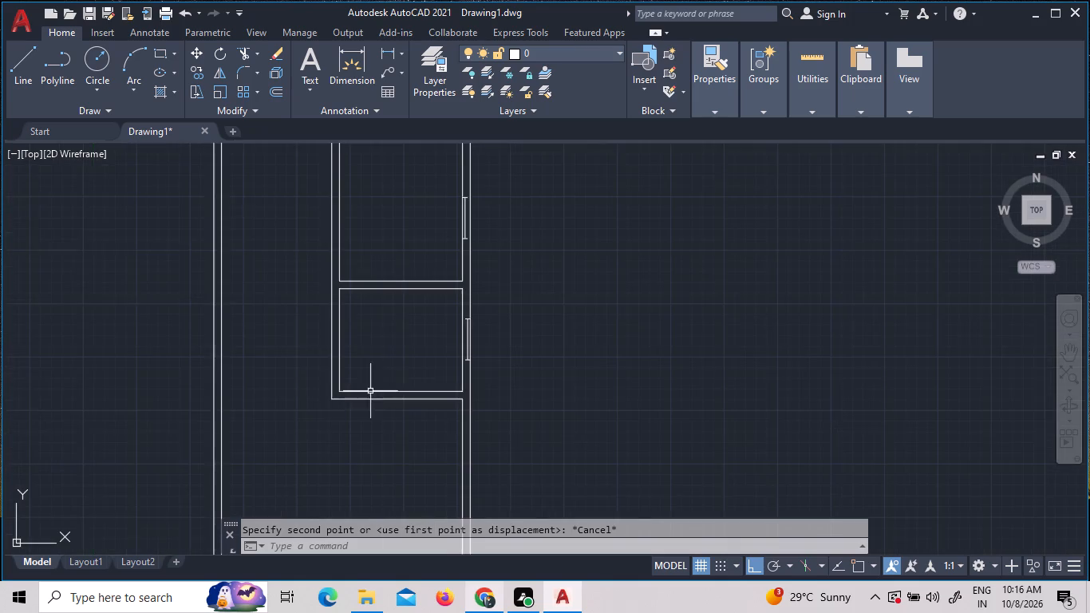
{"action": "scroll", "coordinate": [361, 401], "scroll_direction": "up", "scroll_amount": 3}
{"action": "scroll", "coordinate": [368, 396], "scroll_direction": "down", "scroll_amount": 3}
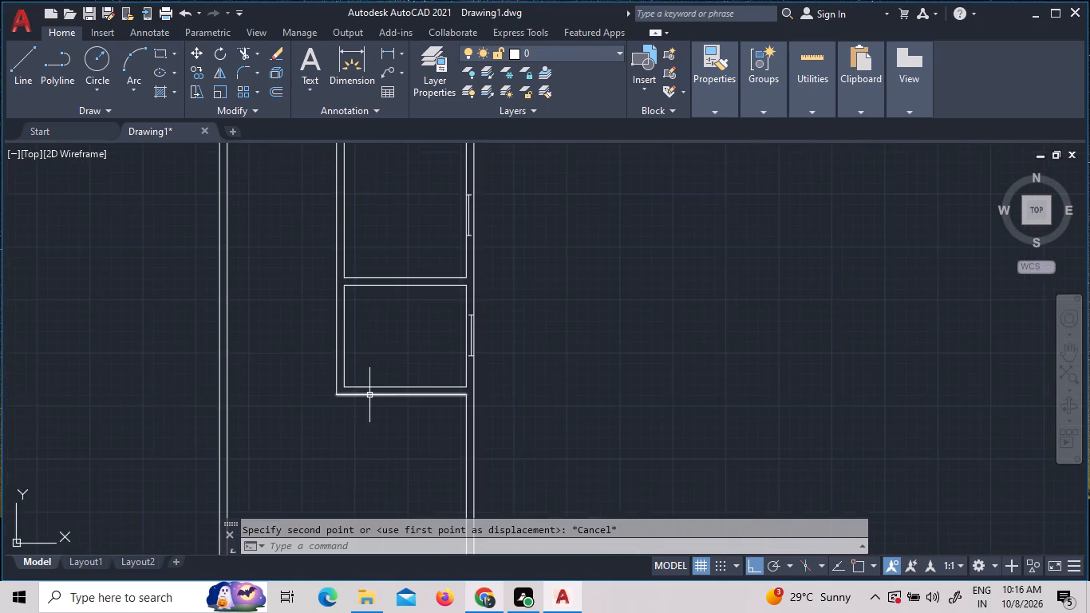
{"action": "scroll", "coordinate": [369, 395], "scroll_direction": "down", "scroll_amount": 2}
{"action": "scroll", "coordinate": [359, 310], "scroll_direction": "up", "scroll_amount": 2}
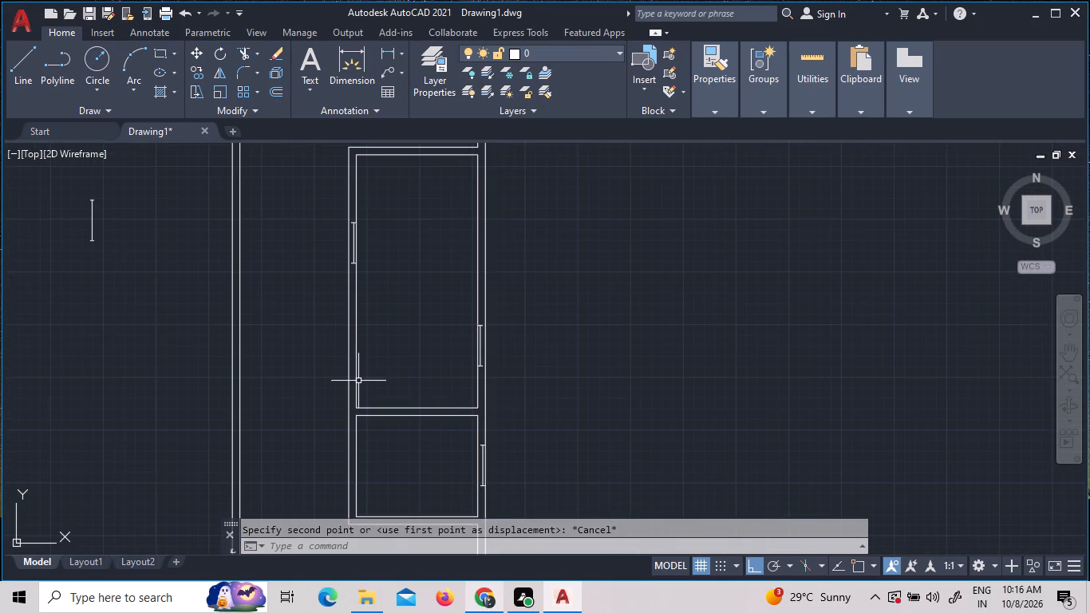
Open DesignCenter and look through the House Designer.dwg blocks.
{"action": "type", "text": "AD"}
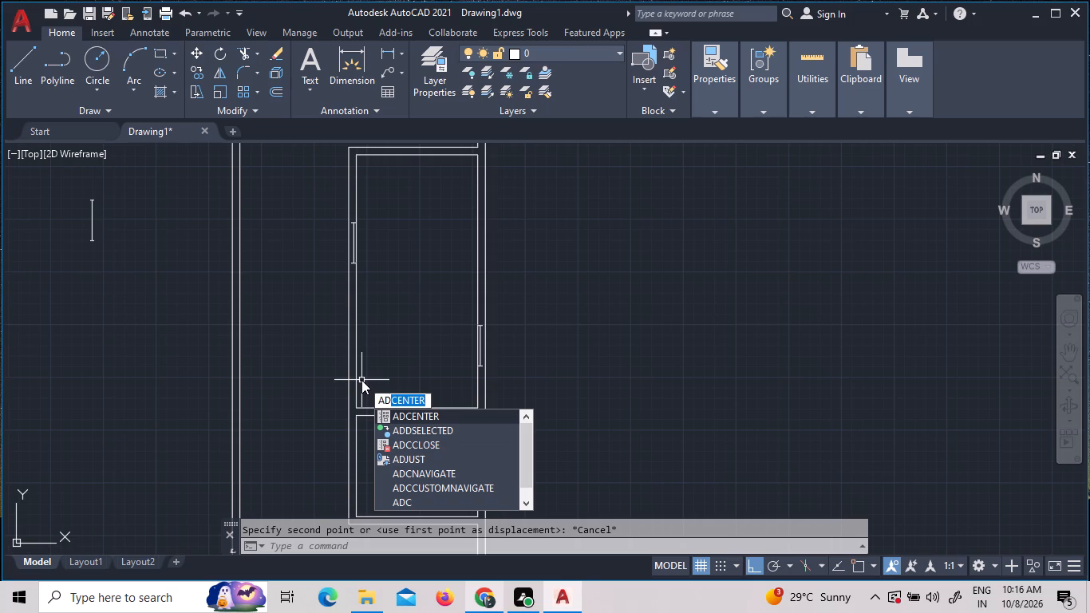
{"action": "key", "text": "space"}
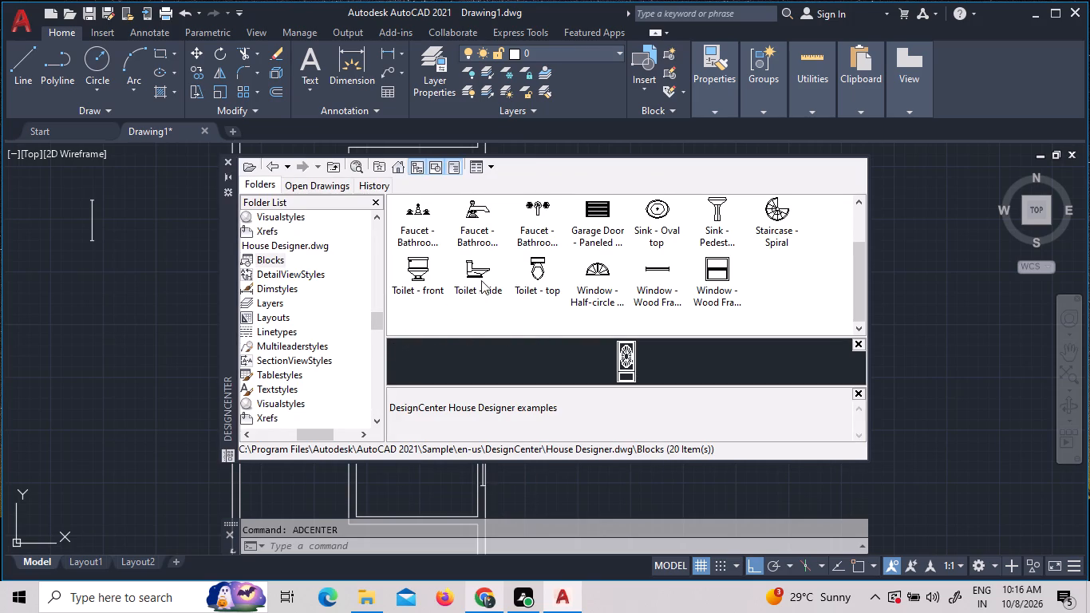
{"action": "scroll", "coordinate": [732, 279], "scroll_direction": "down", "scroll_amount": 1}
{"action": "scroll", "coordinate": [504, 291], "scroll_direction": "up", "scroll_amount": 1}
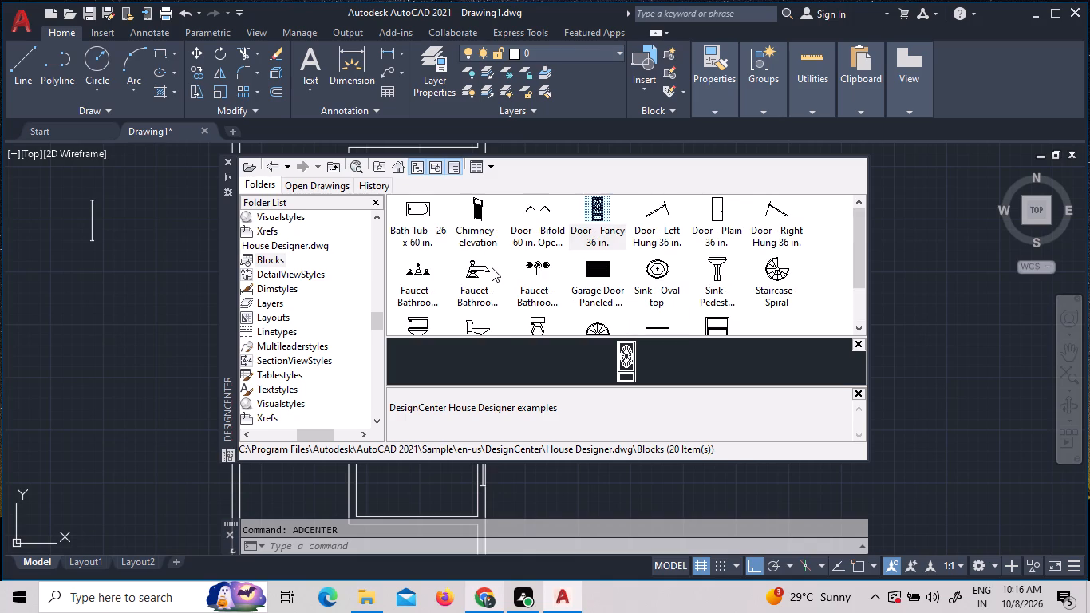
{"action": "scroll", "coordinate": [492, 267], "scroll_direction": "up", "scroll_amount": 1}
Check the blocks of AutoCAD Textstyles and Linetypes.dwg in the DesignCenter samples.
{"action": "scroll", "coordinate": [350, 310], "scroll_direction": "up", "scroll_amount": 5}
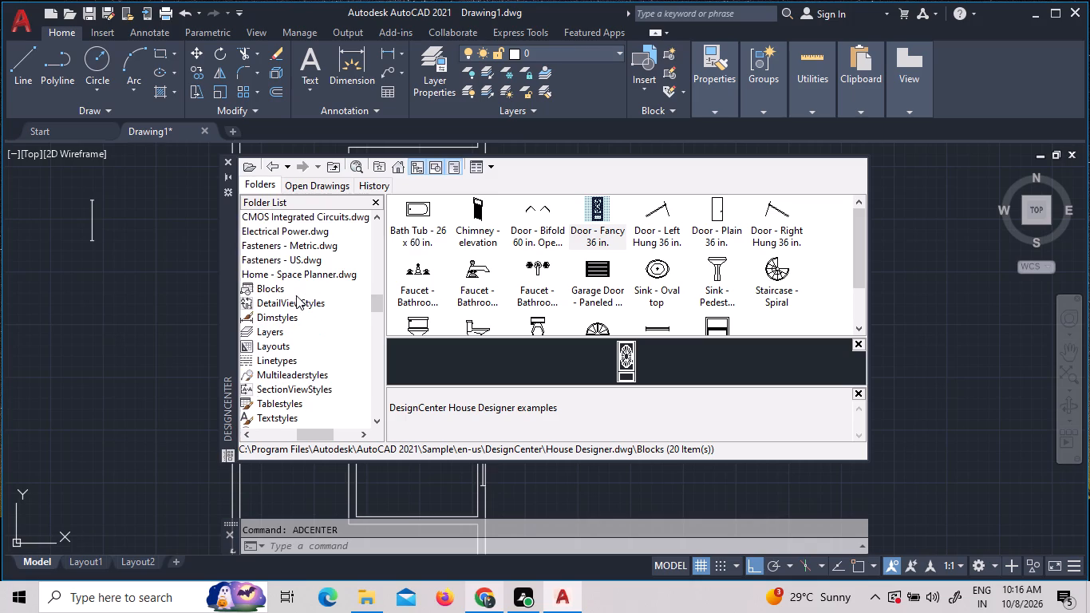
{"action": "scroll", "coordinate": [296, 295], "scroll_direction": "up", "scroll_amount": 7}
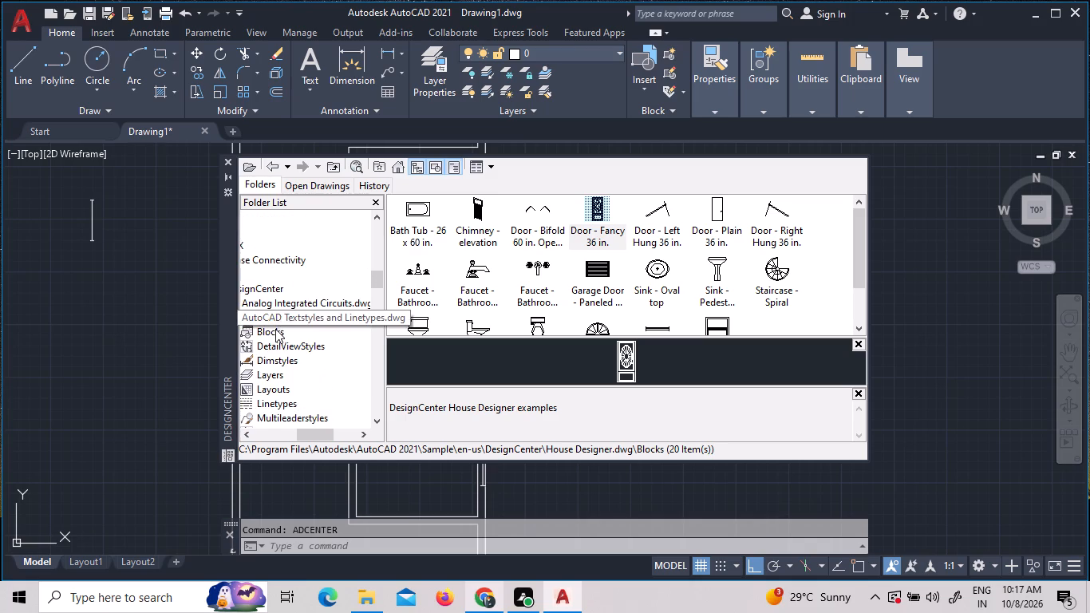
{"action": "double_click", "coordinate": [275, 329]}
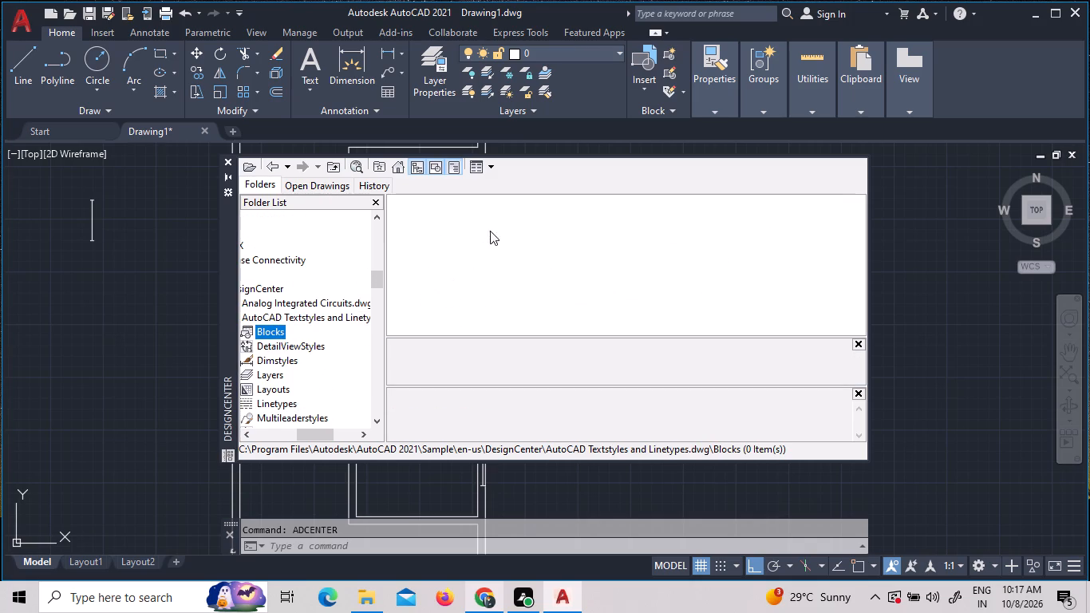
{"action": "left_click", "coordinate": [279, 326]}
Browse the furniture blocks of Home - Space Planner.dwg in DesignCenter.
{"action": "scroll", "coordinate": [274, 334], "scroll_direction": "down", "scroll_amount": 2}
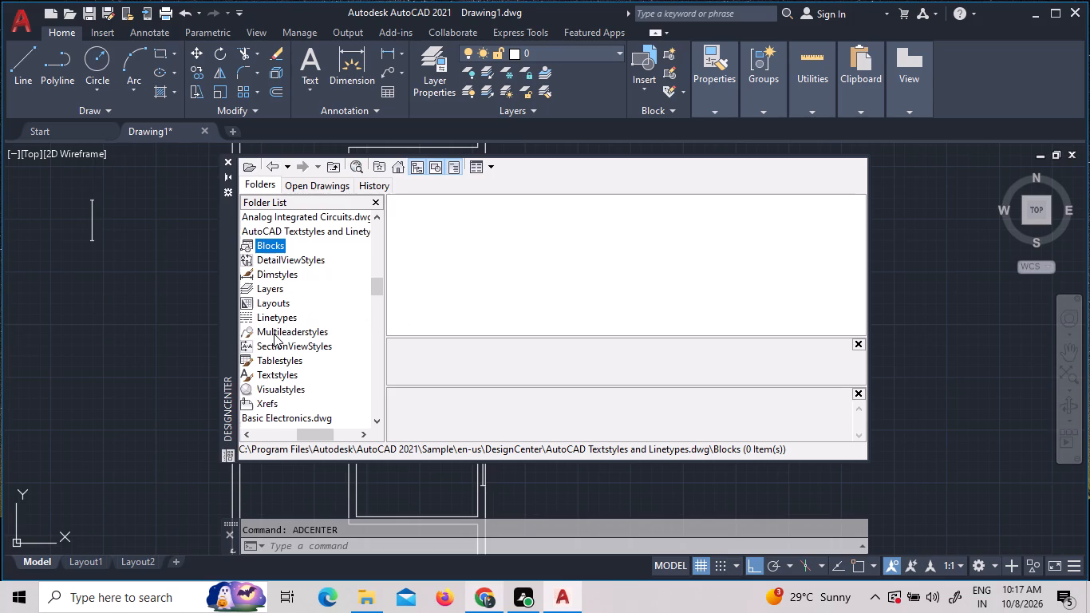
{"action": "scroll", "coordinate": [268, 352], "scroll_direction": "down", "scroll_amount": 2}
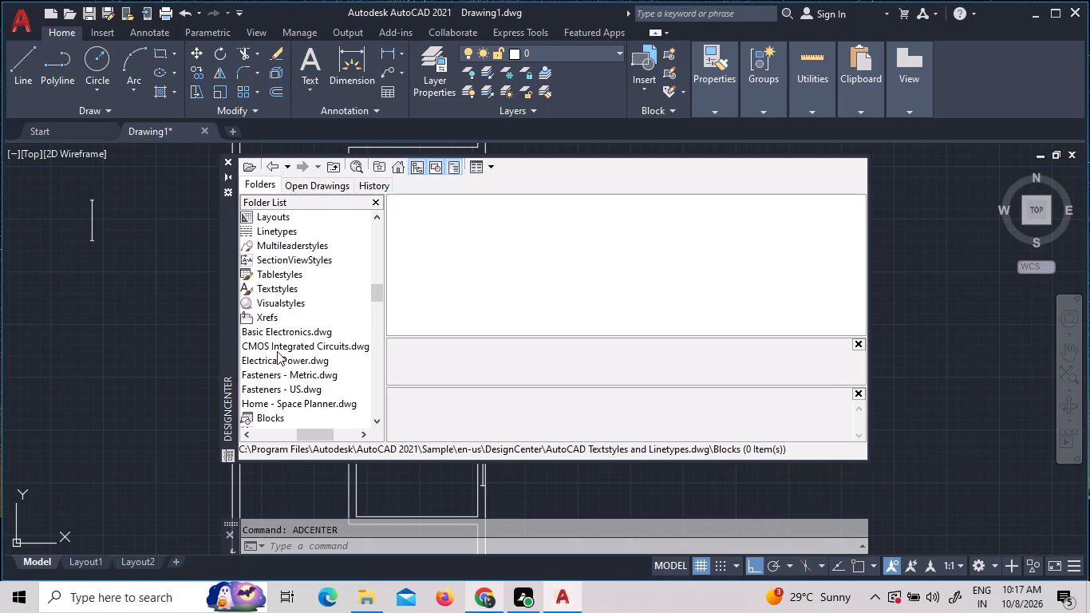
{"action": "double_click", "coordinate": [268, 413]}
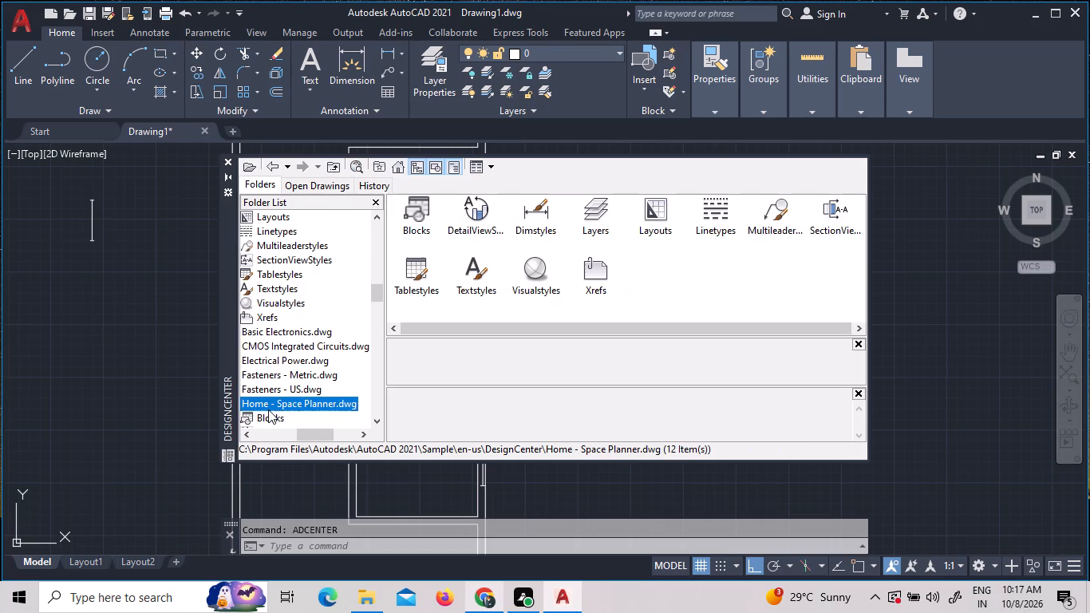
{"action": "double_click", "coordinate": [424, 245]}
{"action": "double_click", "coordinate": [423, 223]}
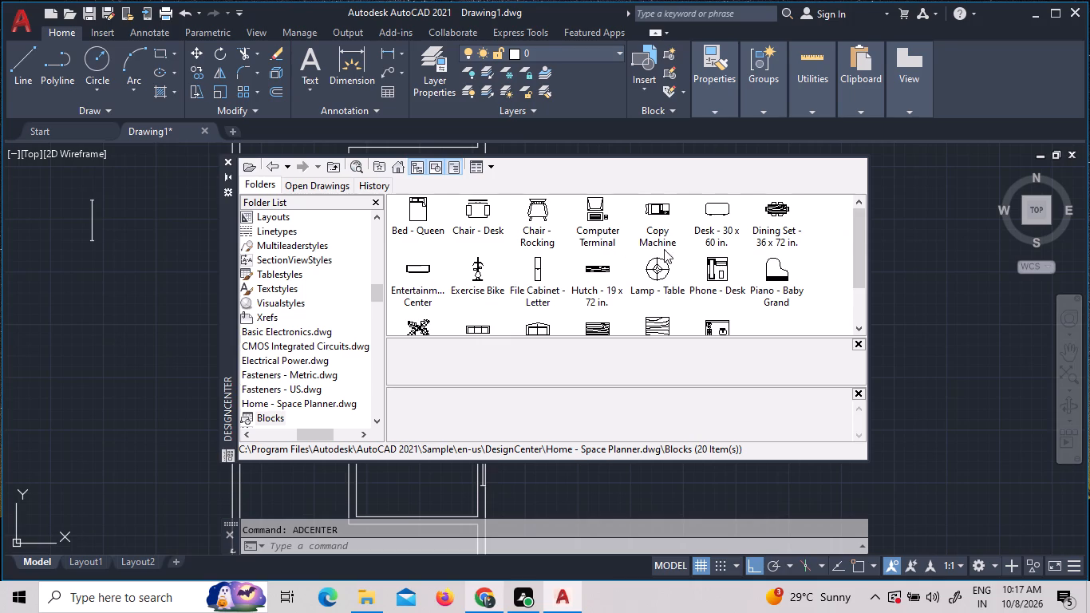
{"action": "scroll", "coordinate": [668, 251], "scroll_direction": "down", "scroll_amount": 1}
{"action": "scroll", "coordinate": [675, 299], "scroll_direction": "up", "scroll_amount": 2}
{"action": "scroll", "coordinate": [279, 362], "scroll_direction": "down", "scroll_amount": 1}
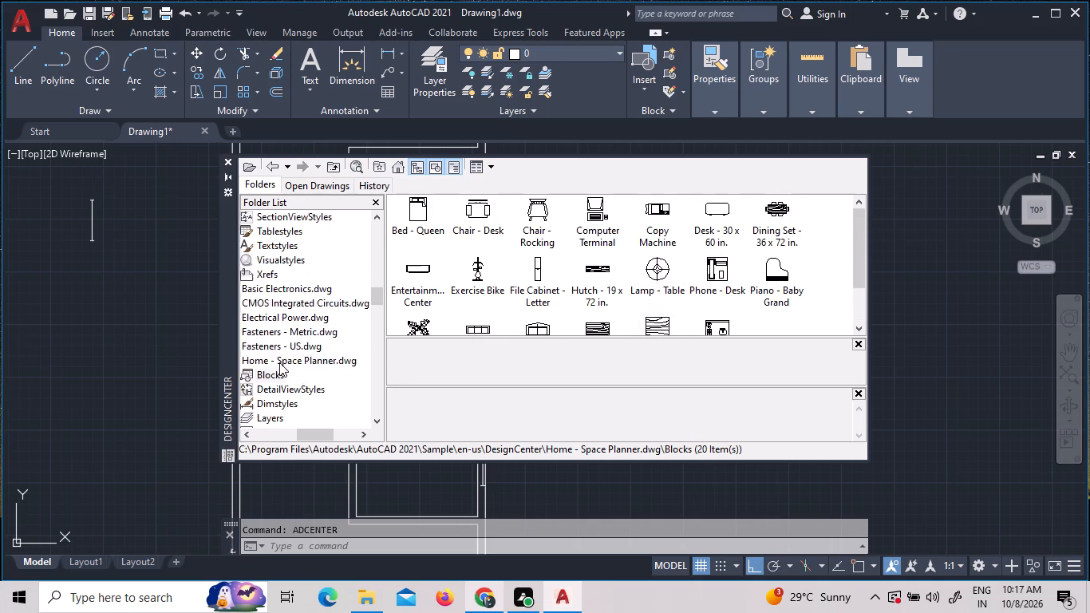
{"action": "scroll", "coordinate": [279, 362], "scroll_direction": "down", "scroll_amount": 1}
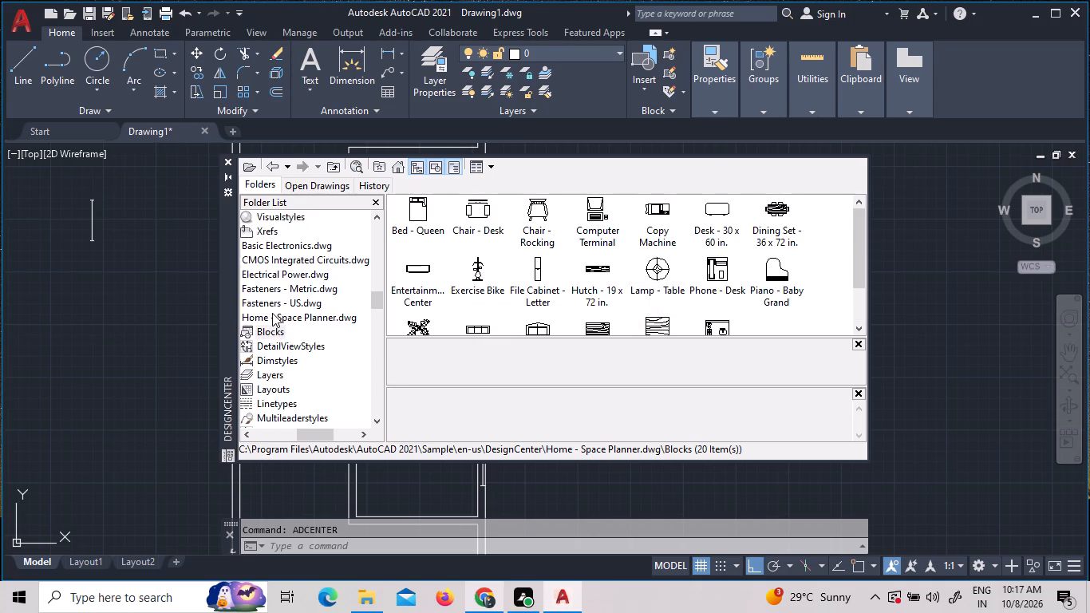
{"action": "left_click", "coordinate": [272, 313]}
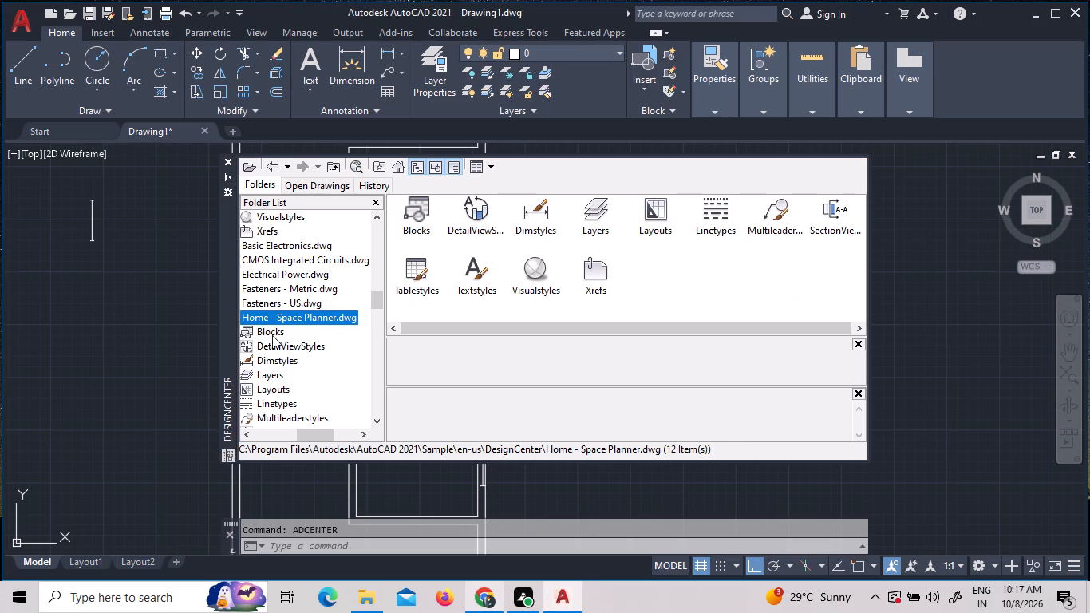
{"action": "left_click", "coordinate": [272, 335]}
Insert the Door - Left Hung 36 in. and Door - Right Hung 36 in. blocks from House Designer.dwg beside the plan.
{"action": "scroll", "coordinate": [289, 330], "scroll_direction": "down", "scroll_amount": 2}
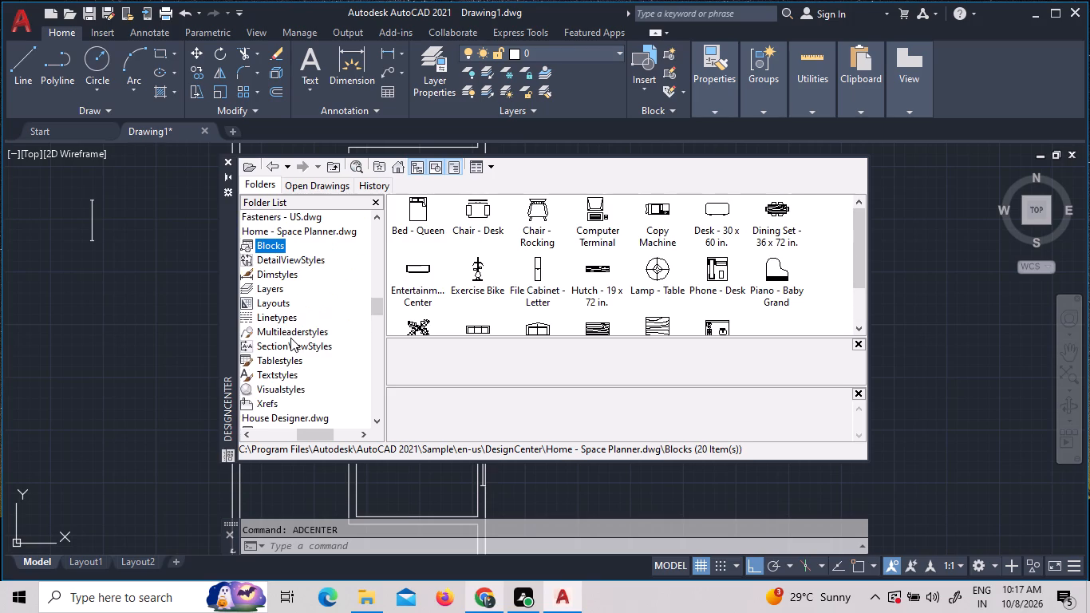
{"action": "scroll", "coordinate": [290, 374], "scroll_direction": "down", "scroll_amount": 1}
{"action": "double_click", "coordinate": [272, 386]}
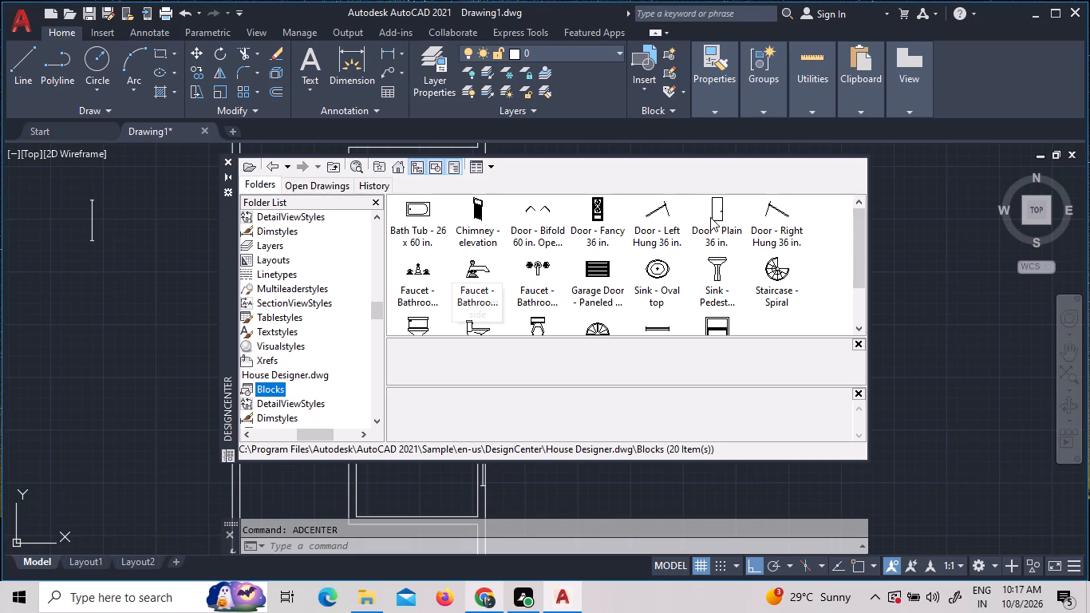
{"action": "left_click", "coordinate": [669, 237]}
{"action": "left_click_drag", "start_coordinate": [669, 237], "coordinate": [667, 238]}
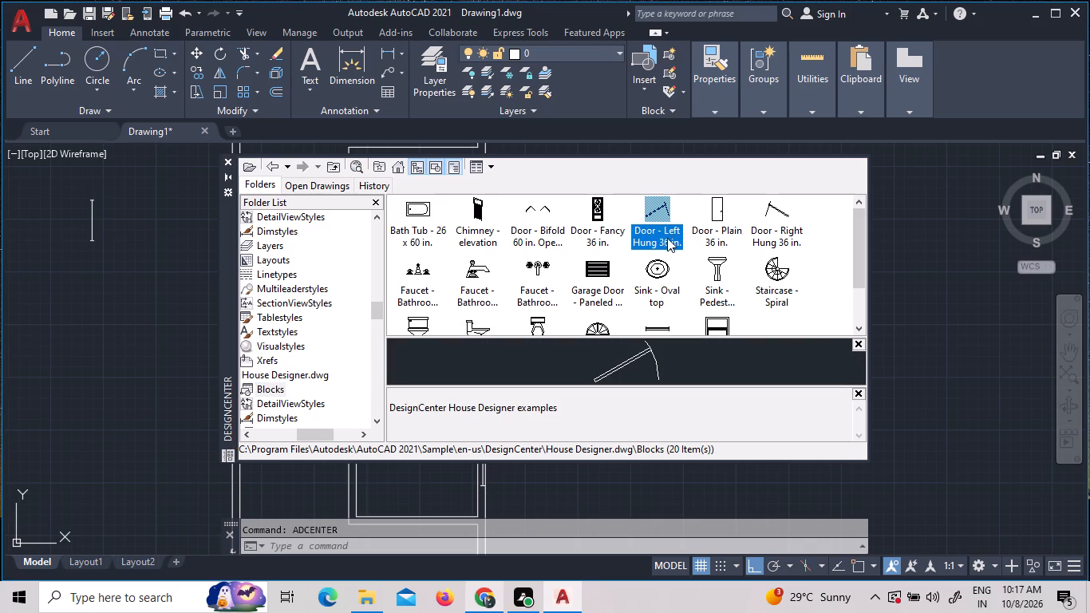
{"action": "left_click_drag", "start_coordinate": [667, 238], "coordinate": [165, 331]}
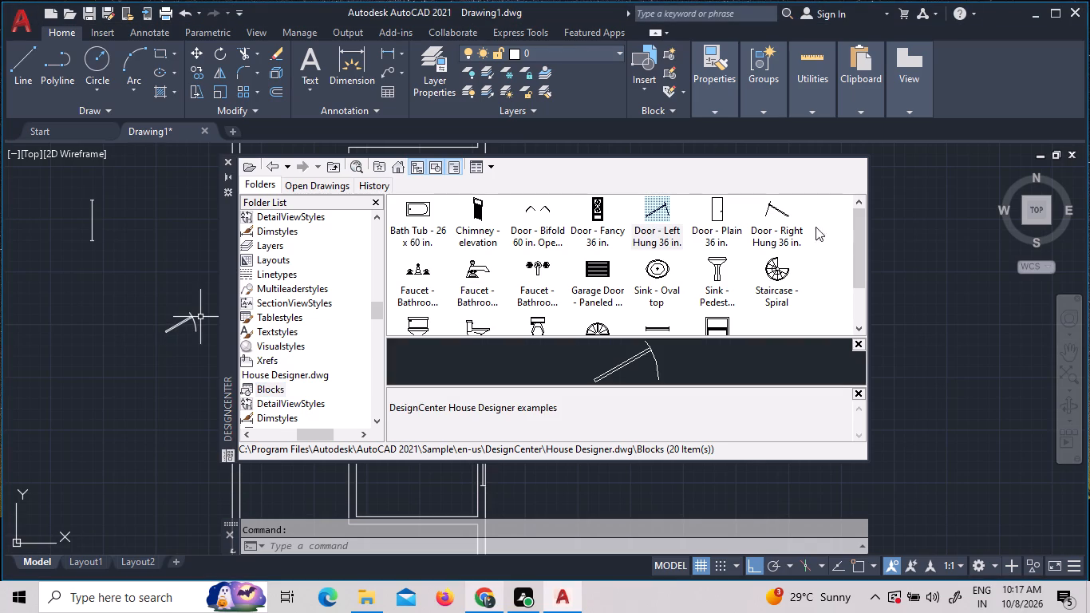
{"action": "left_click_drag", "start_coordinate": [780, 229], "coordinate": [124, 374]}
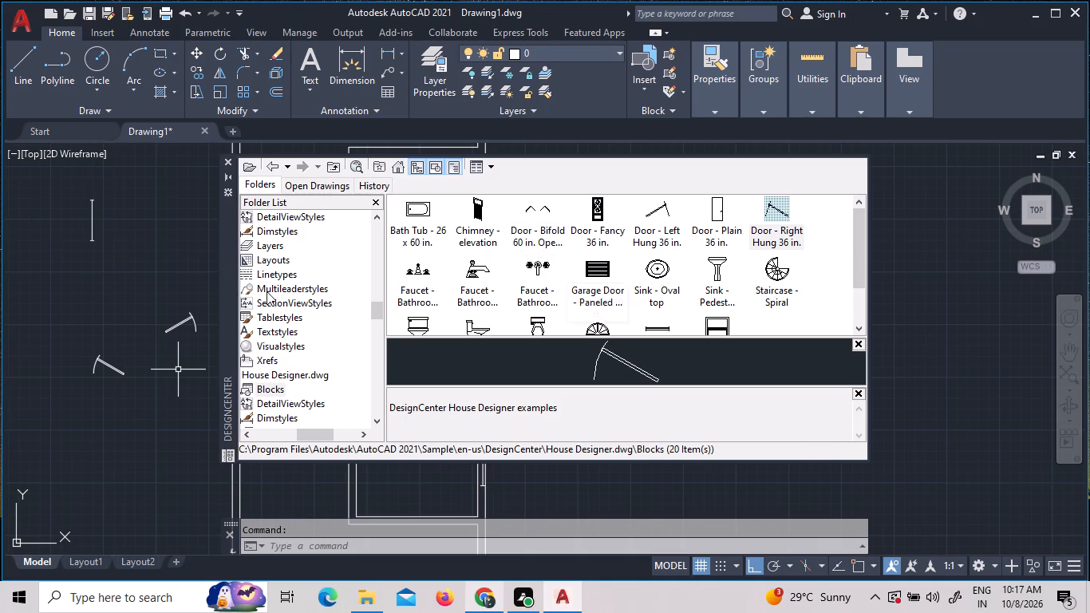
Look through the blocks of Landscaping.dwg in the DesignCenter samples, then close DesignCenter.
{"action": "scroll", "coordinate": [294, 360], "scroll_direction": "down", "scroll_amount": 3}
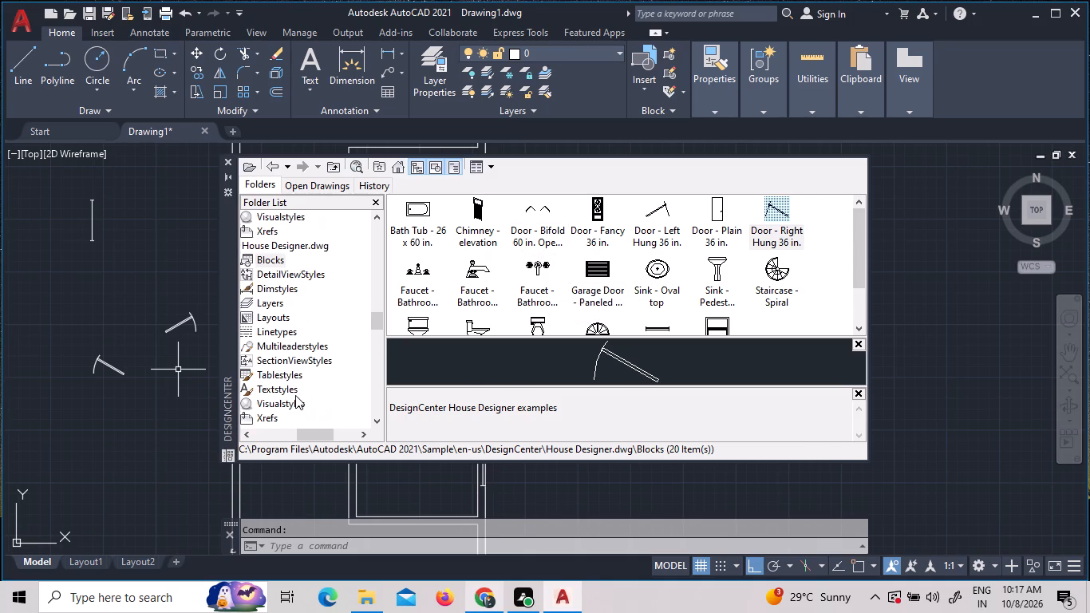
{"action": "scroll", "coordinate": [295, 395], "scroll_direction": "down", "scroll_amount": 2}
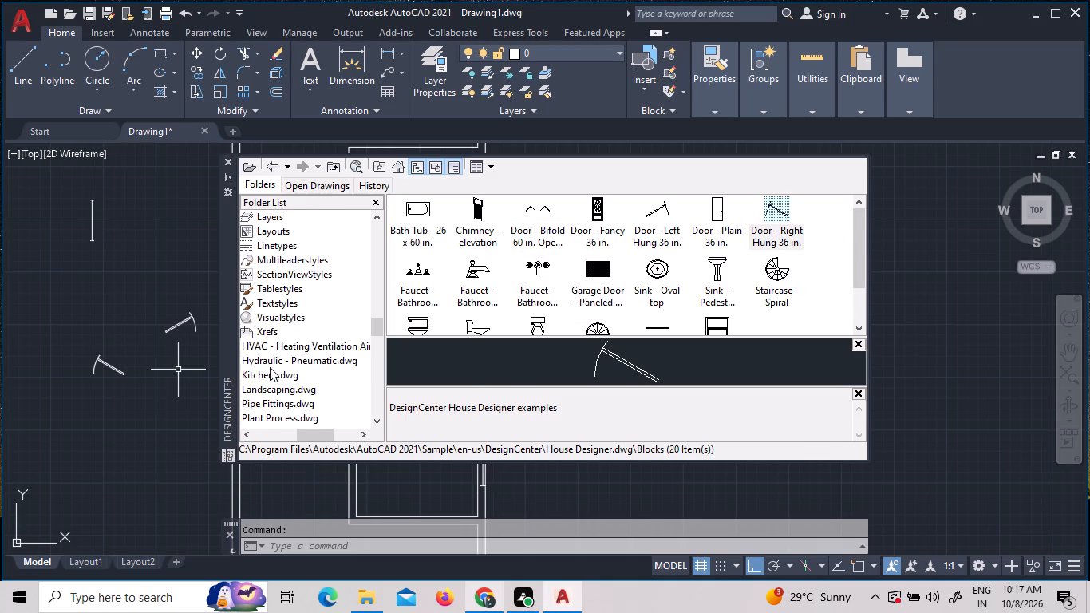
{"action": "scroll", "coordinate": [284, 410], "scroll_direction": "down", "scroll_amount": 2}
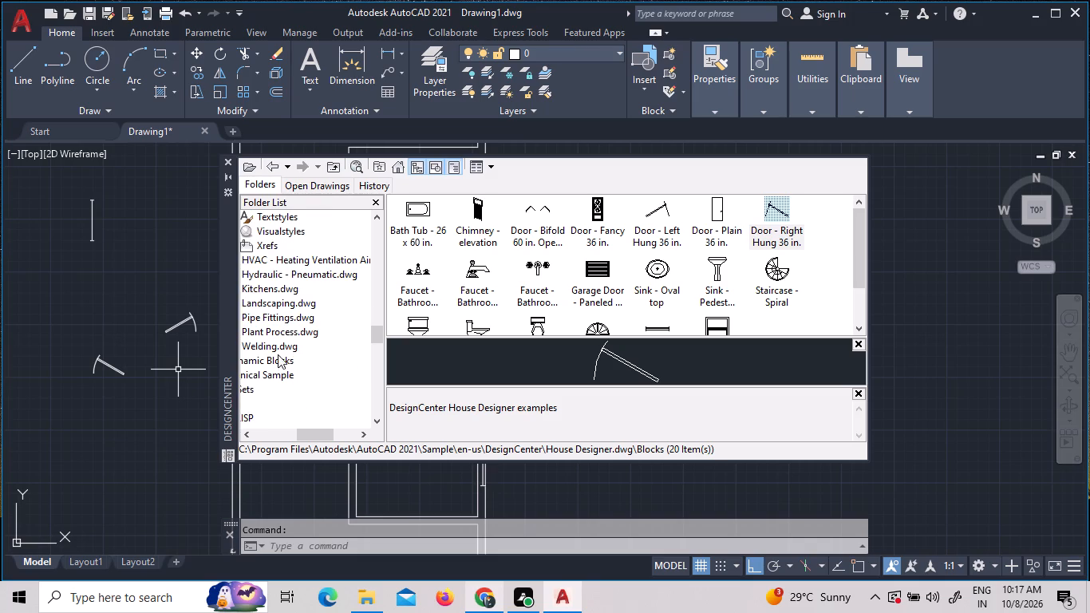
{"action": "middle_click_drag", "start_coordinate": [267, 359], "coordinate": [354, 338]}
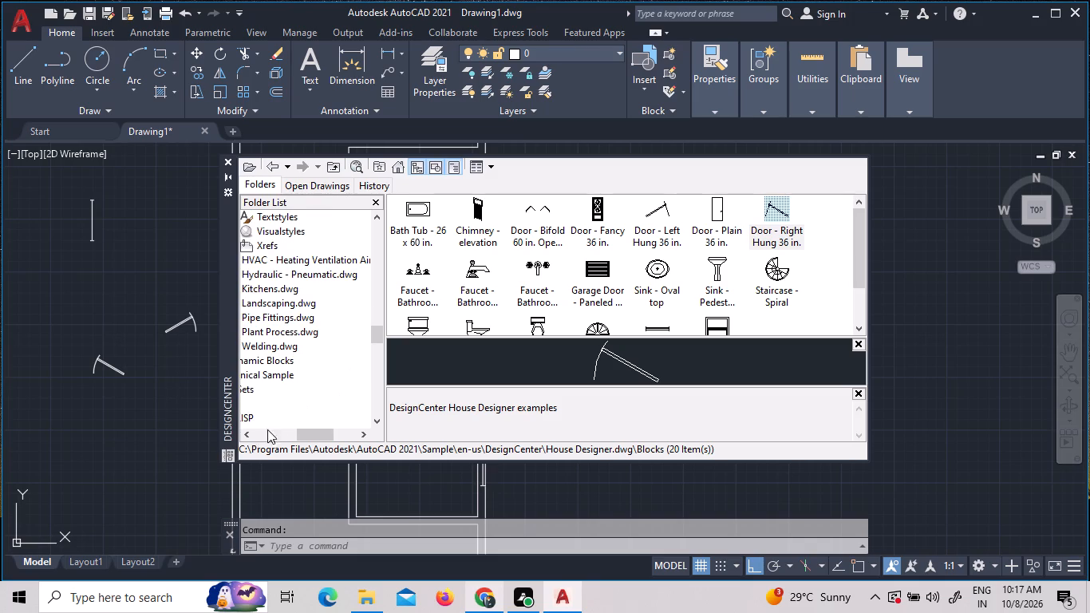
{"action": "left_click", "coordinate": [251, 437]}
{"action": "left_click", "coordinate": [243, 434]}
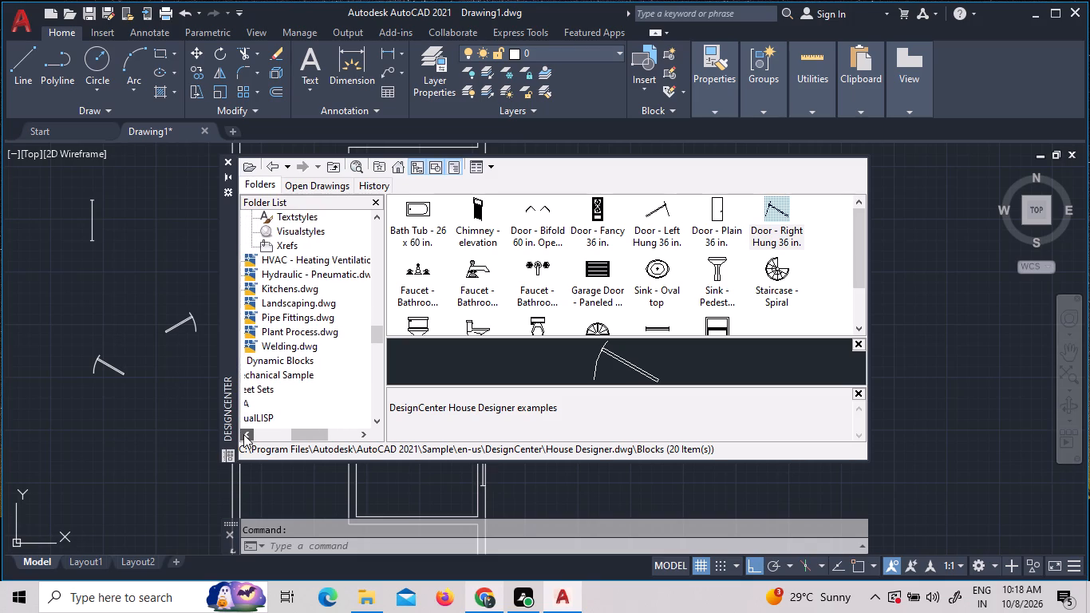
{"action": "left_click", "coordinate": [243, 434]}
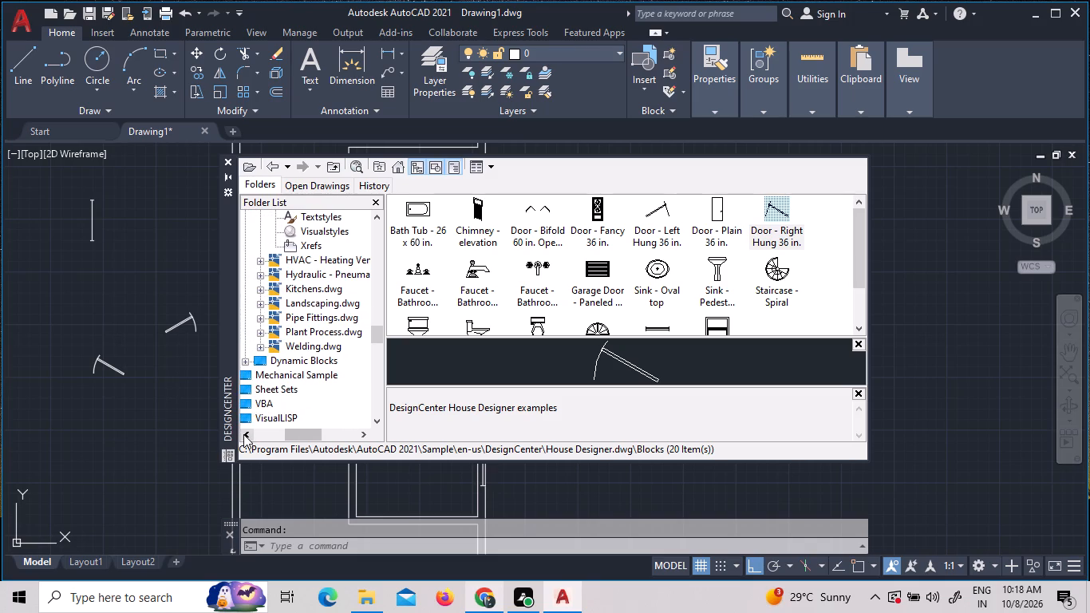
{"action": "left_click", "coordinate": [336, 306]}
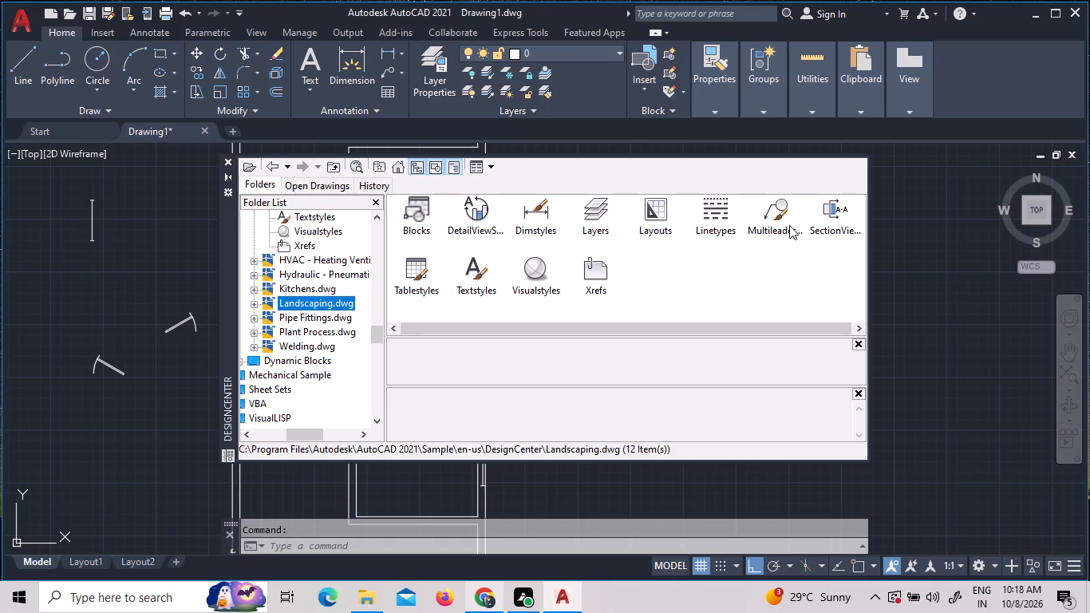
{"action": "double_click", "coordinate": [425, 210]}
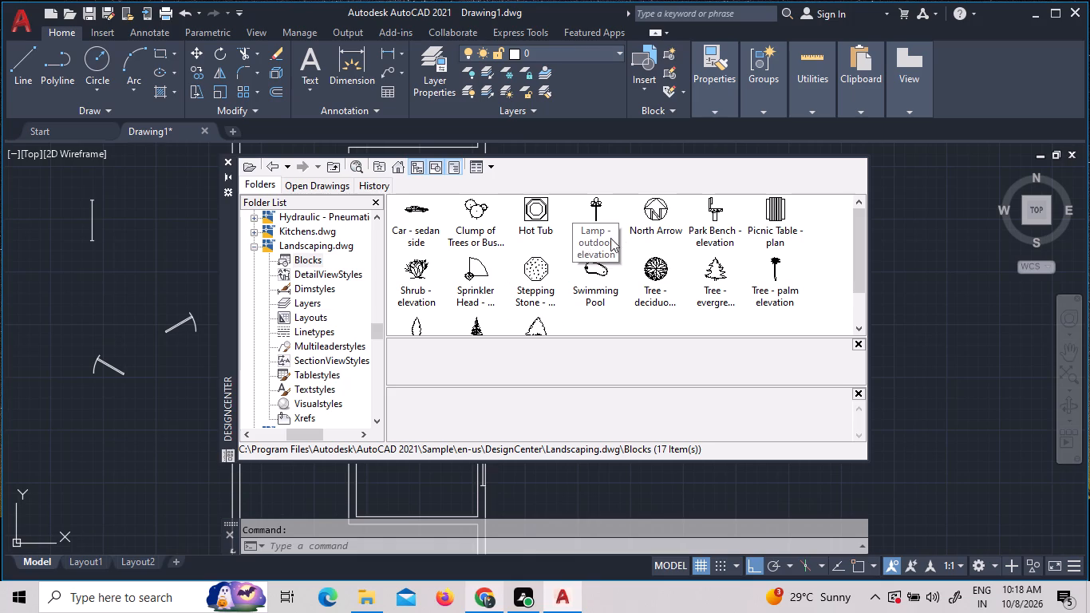
{"action": "scroll", "coordinate": [695, 254], "scroll_direction": "down", "scroll_amount": 2}
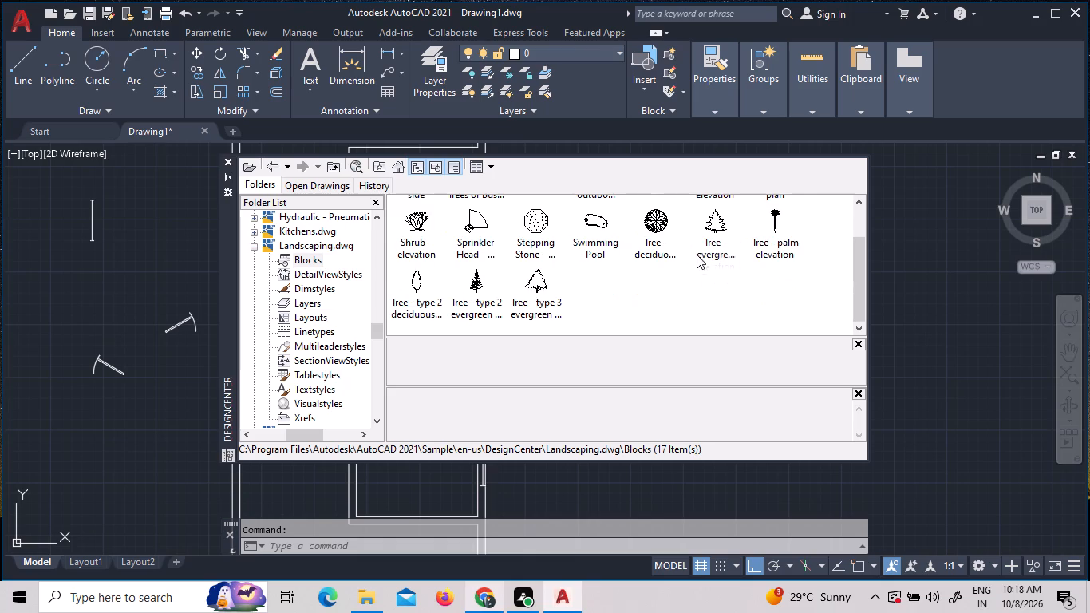
{"action": "left_click", "coordinate": [227, 160]}
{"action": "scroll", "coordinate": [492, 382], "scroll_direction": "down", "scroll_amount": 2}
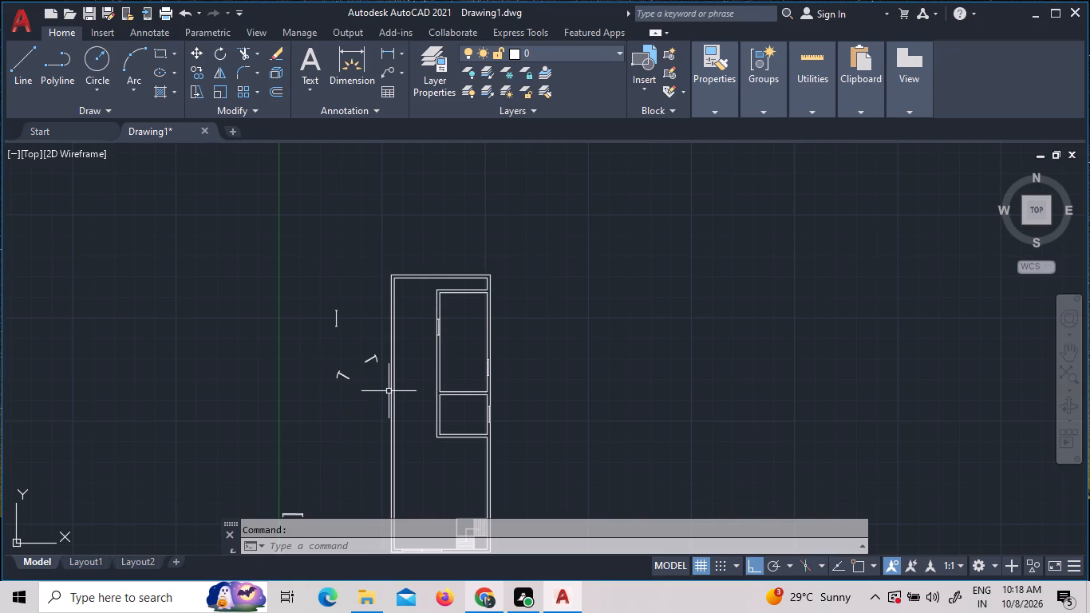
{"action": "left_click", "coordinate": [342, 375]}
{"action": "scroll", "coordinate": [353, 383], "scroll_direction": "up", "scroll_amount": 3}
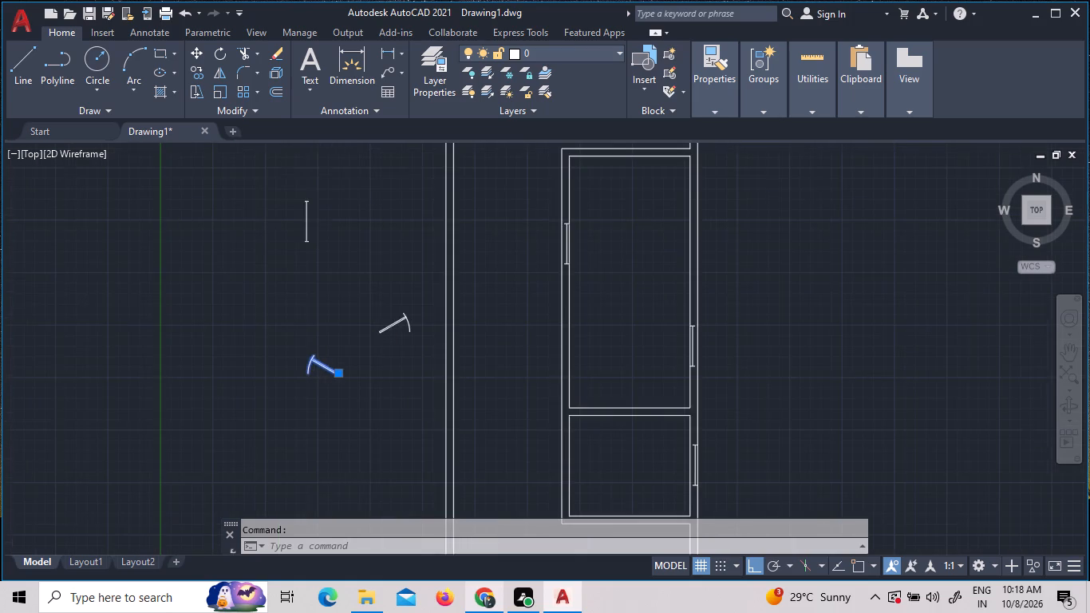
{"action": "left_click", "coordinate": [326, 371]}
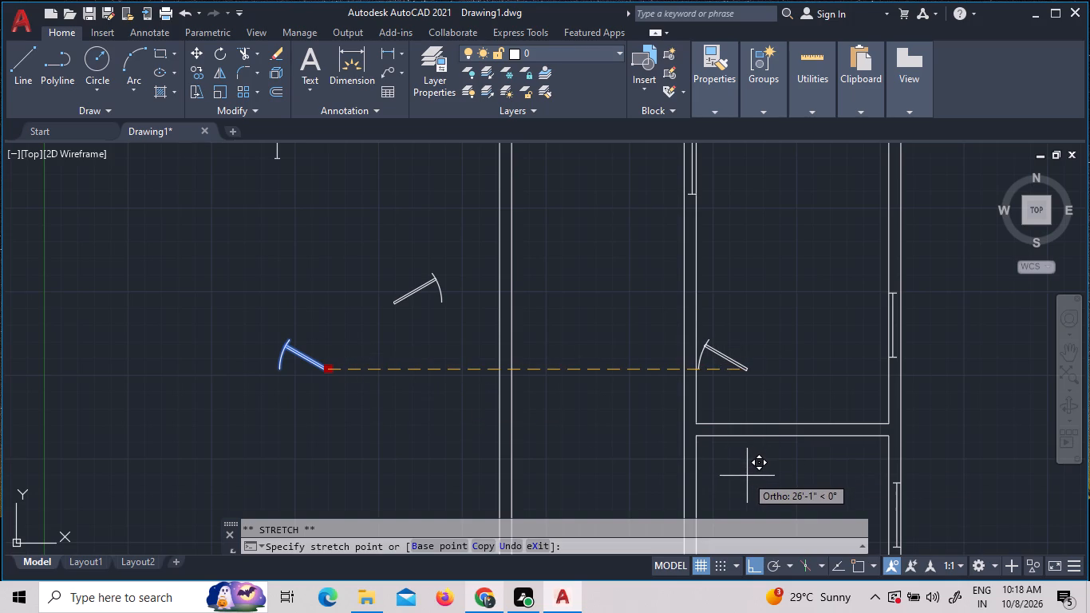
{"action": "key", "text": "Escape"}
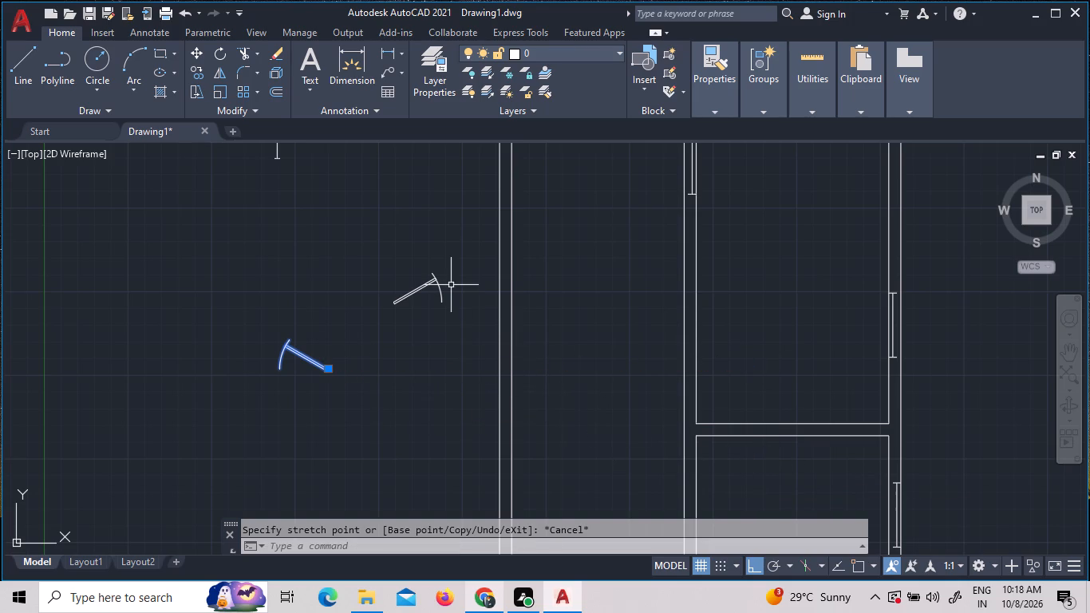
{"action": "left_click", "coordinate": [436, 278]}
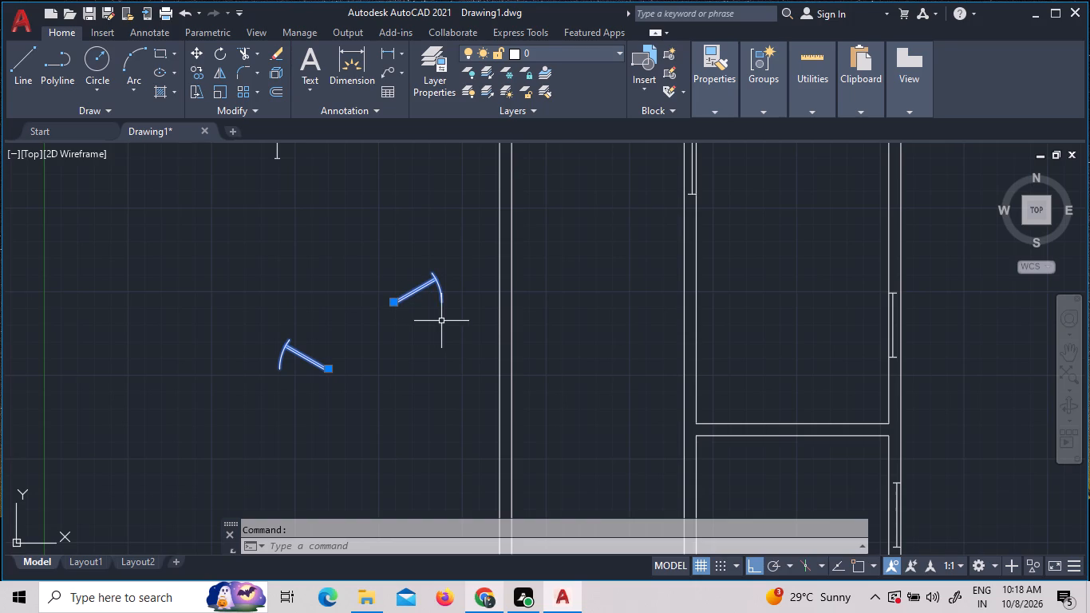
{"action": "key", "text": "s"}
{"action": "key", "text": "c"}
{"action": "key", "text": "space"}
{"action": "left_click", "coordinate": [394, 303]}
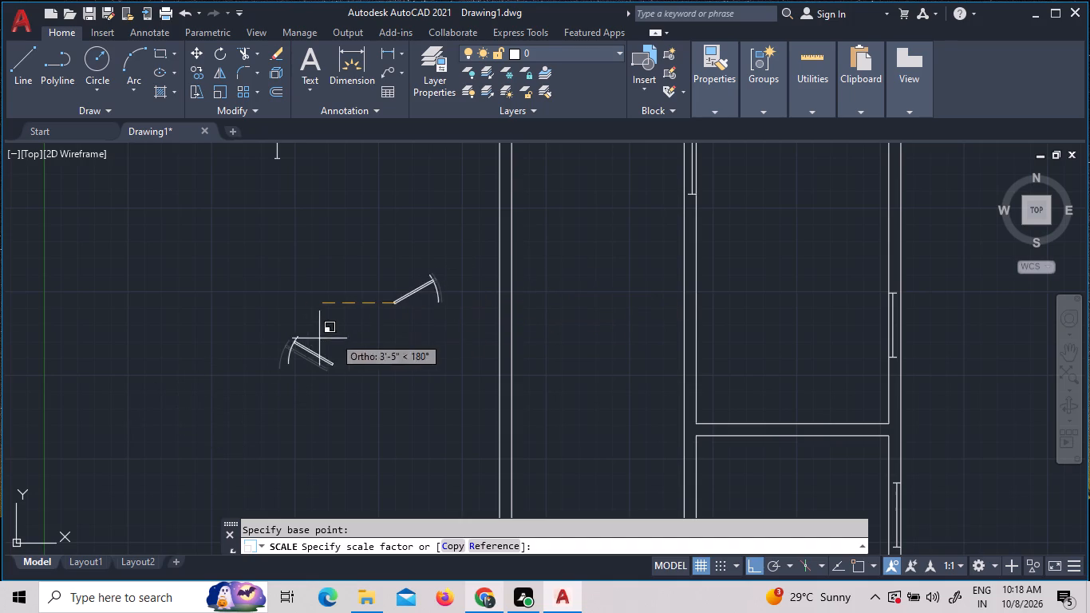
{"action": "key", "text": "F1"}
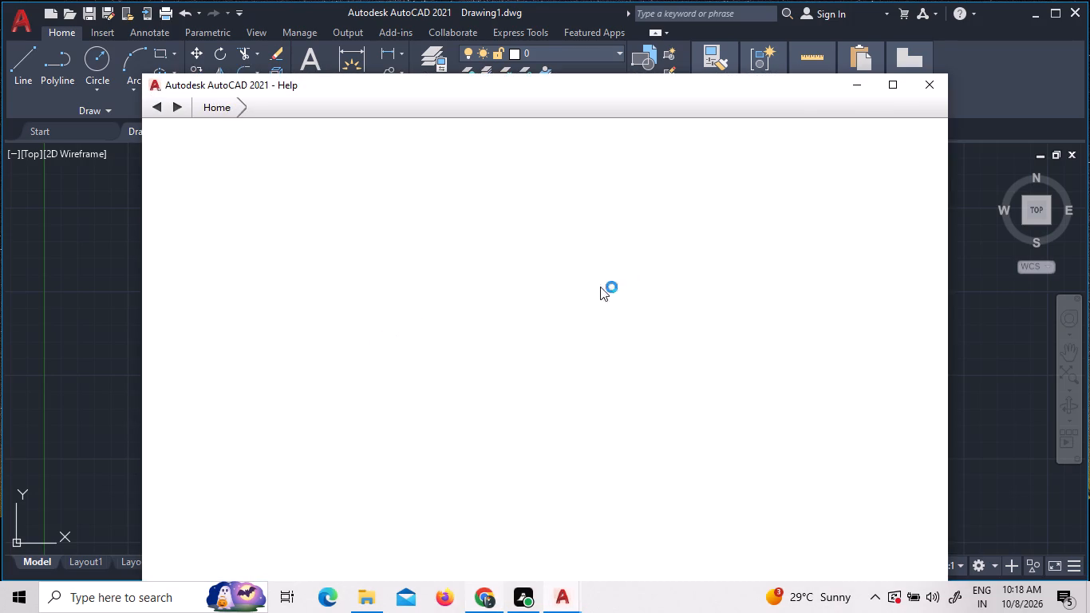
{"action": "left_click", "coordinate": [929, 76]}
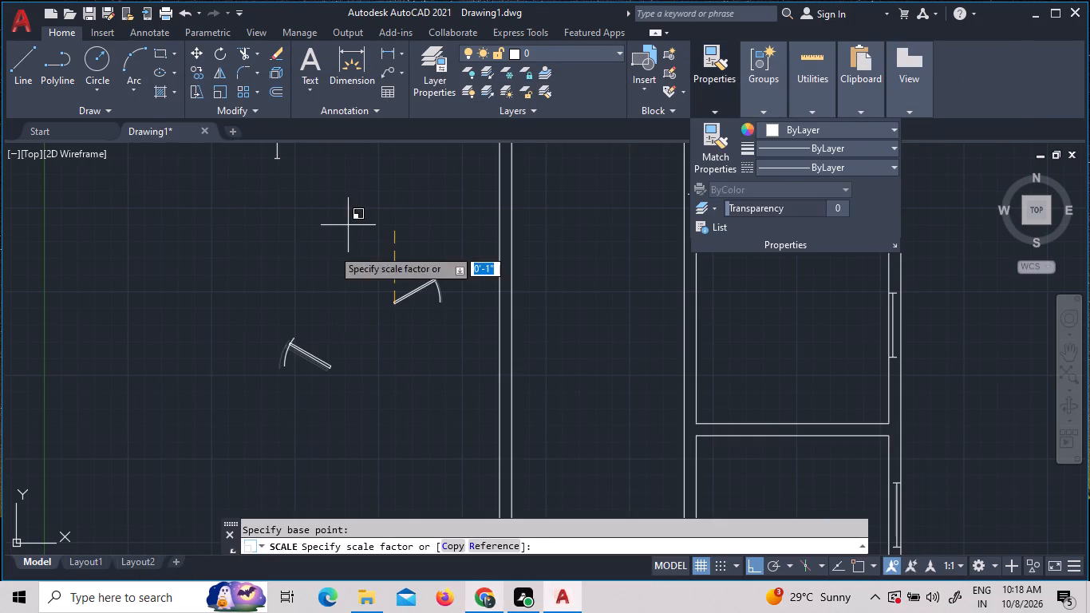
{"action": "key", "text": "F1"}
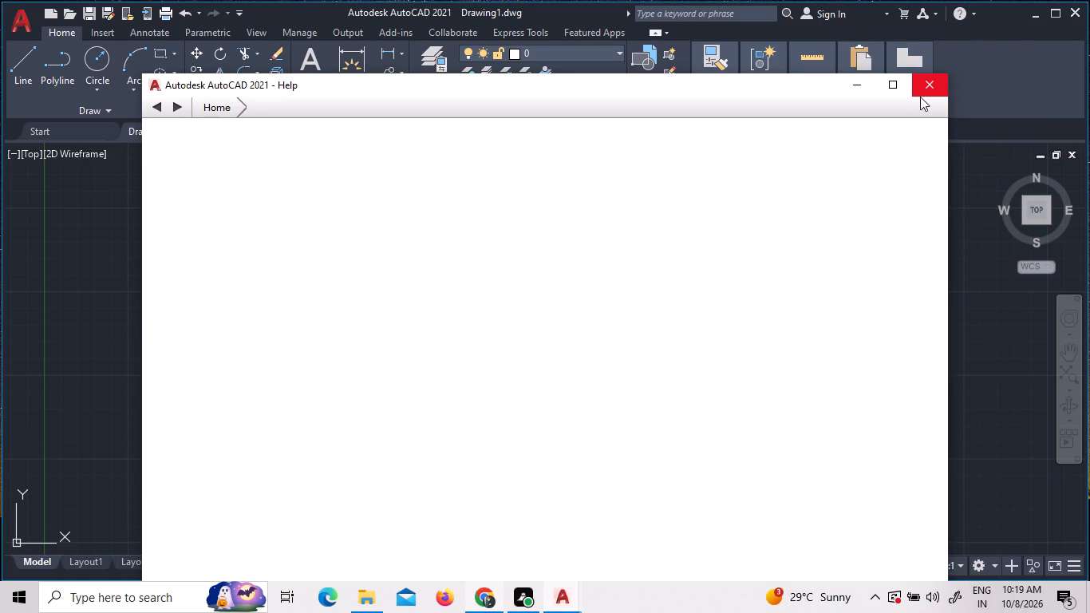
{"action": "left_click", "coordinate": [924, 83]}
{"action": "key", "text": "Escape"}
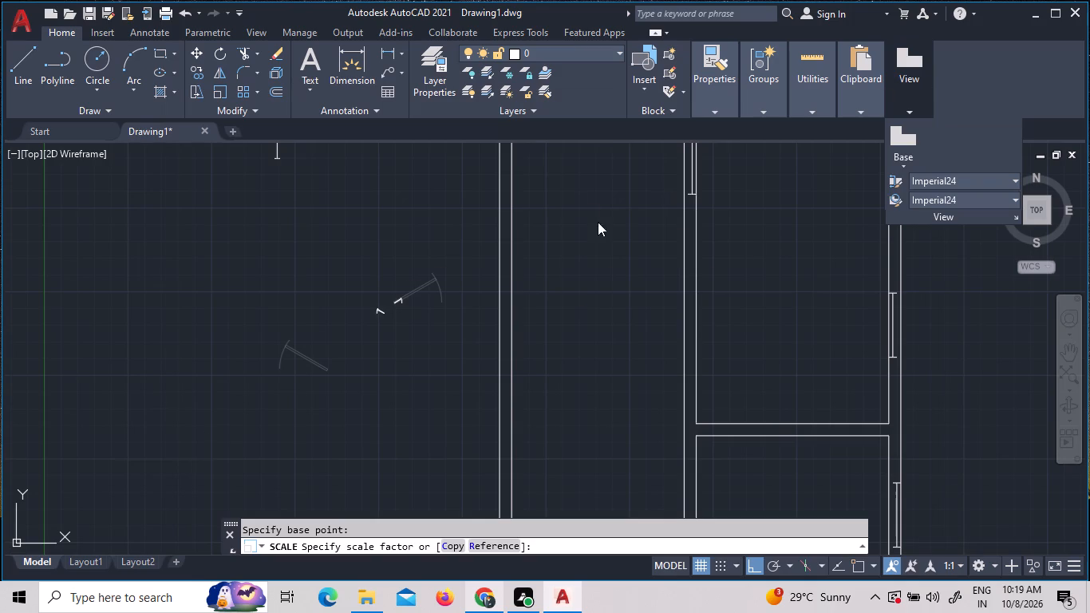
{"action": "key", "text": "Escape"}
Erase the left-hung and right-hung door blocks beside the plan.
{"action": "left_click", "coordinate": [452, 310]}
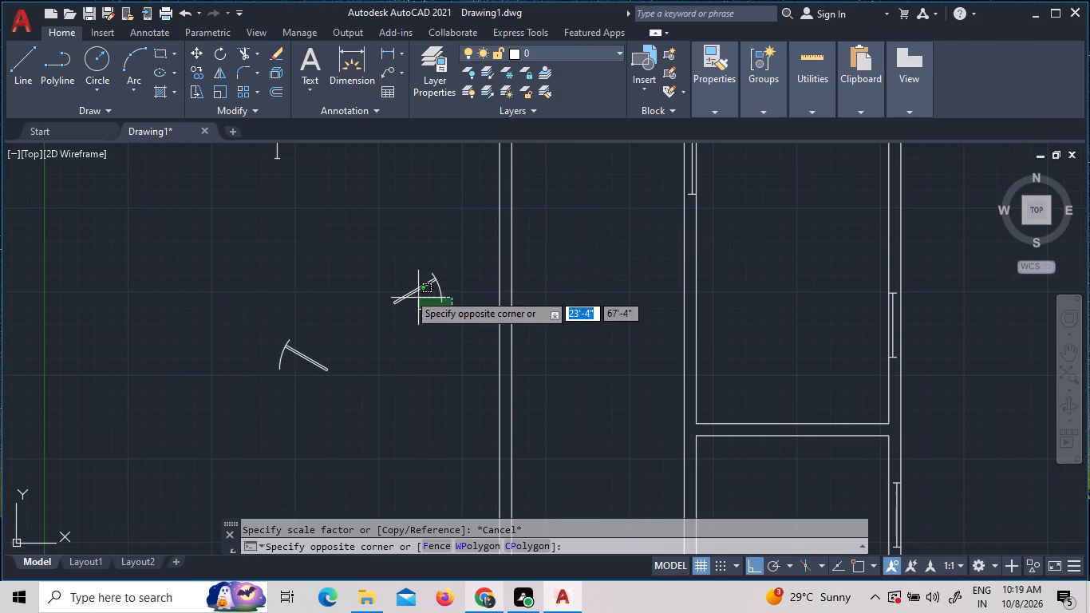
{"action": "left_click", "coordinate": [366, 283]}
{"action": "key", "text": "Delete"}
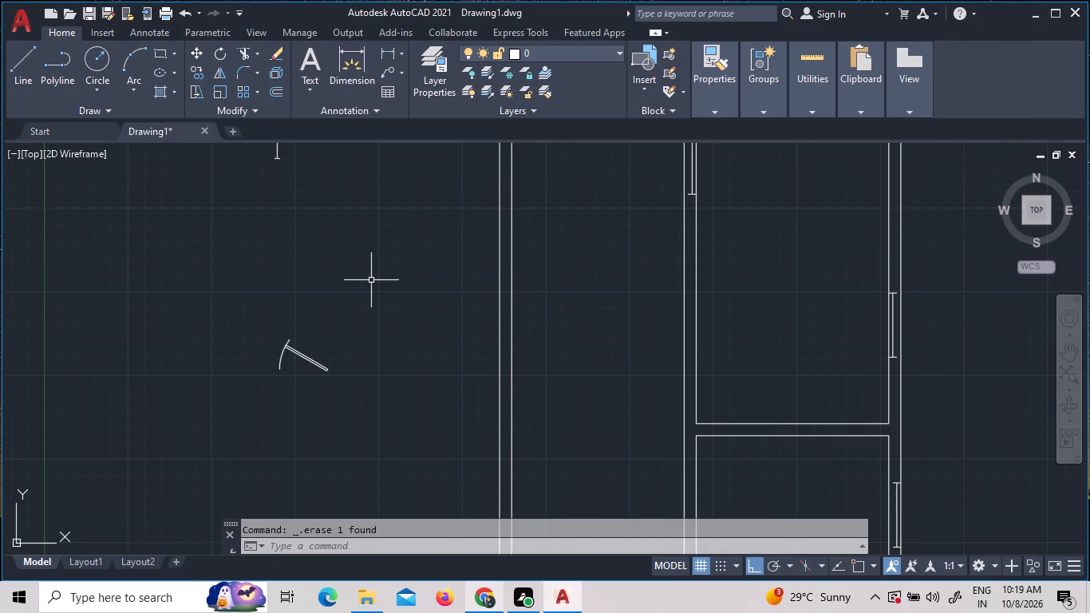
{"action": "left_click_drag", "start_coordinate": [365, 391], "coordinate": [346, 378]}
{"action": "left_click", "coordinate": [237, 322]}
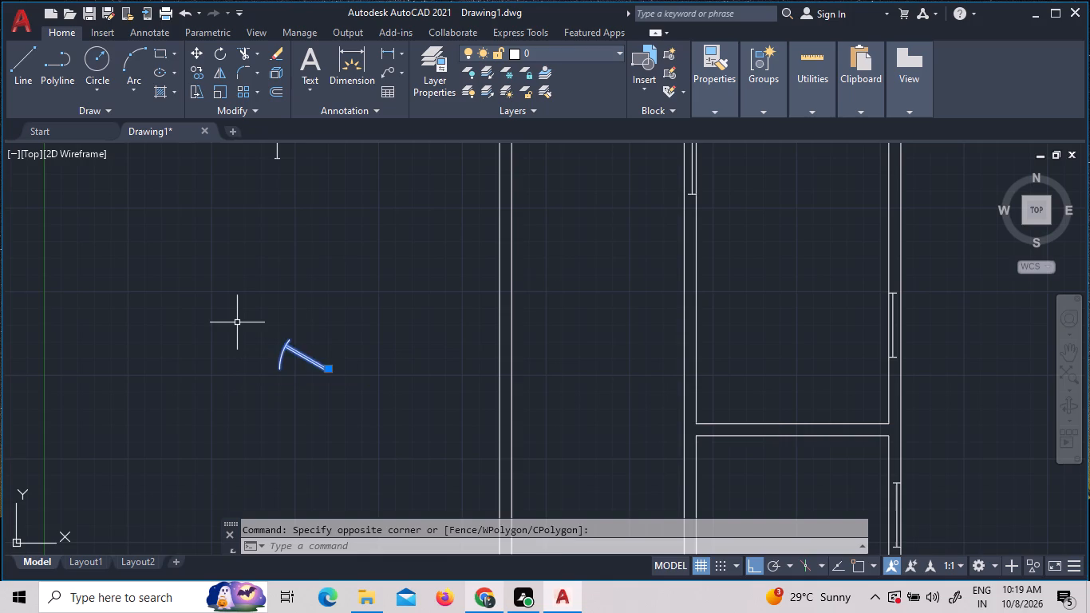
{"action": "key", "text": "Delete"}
With object snap on, draw a 9" line across the inner rooms' west wall, extending the upper room's south edge.
{"action": "scroll", "coordinate": [752, 428], "scroll_direction": "down", "scroll_amount": 2}
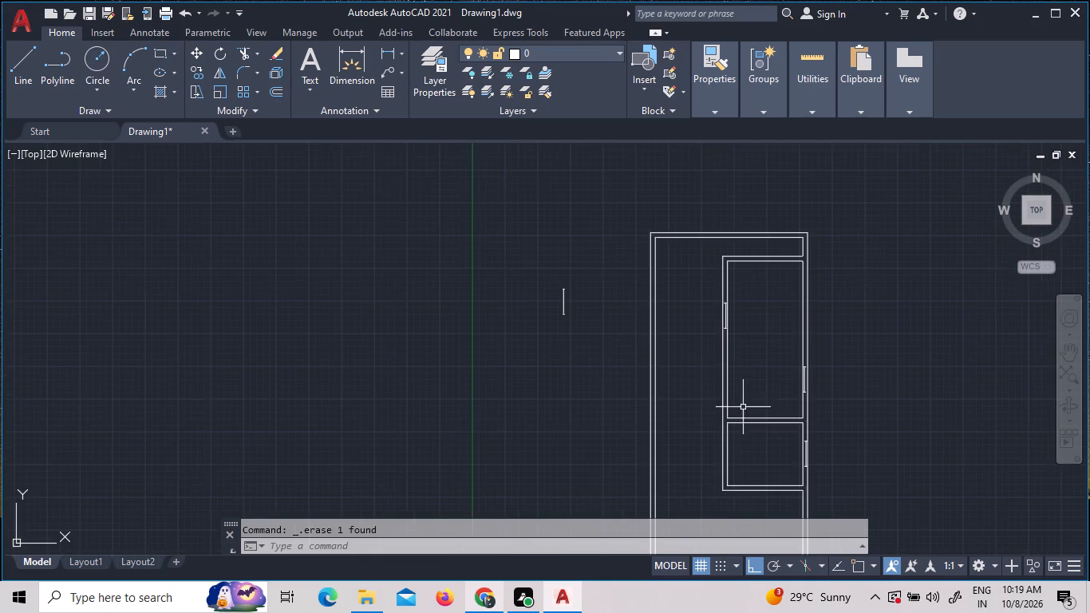
{"action": "scroll", "coordinate": [750, 422], "scroll_direction": "up", "scroll_amount": 1}
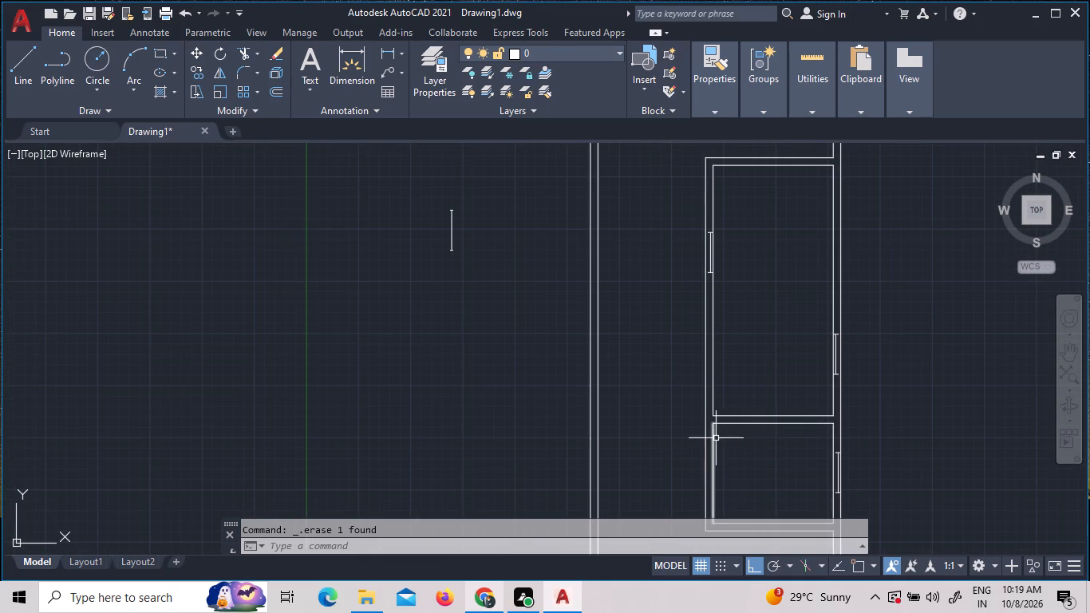
{"action": "scroll", "coordinate": [752, 443], "scroll_direction": "up", "scroll_amount": 2}
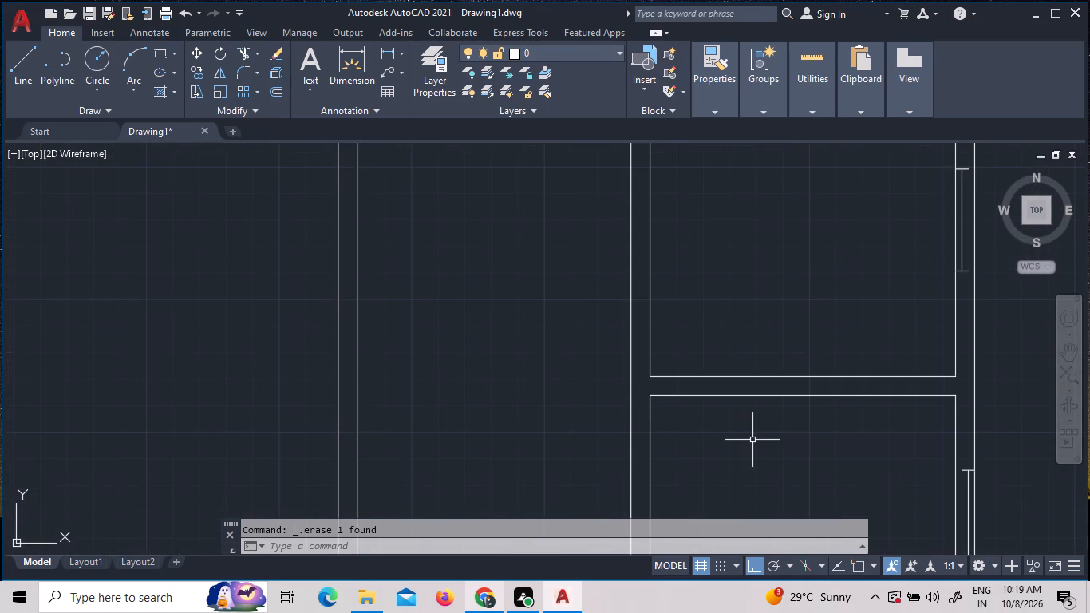
{"action": "scroll", "coordinate": [663, 373], "scroll_direction": "up", "scroll_amount": 1}
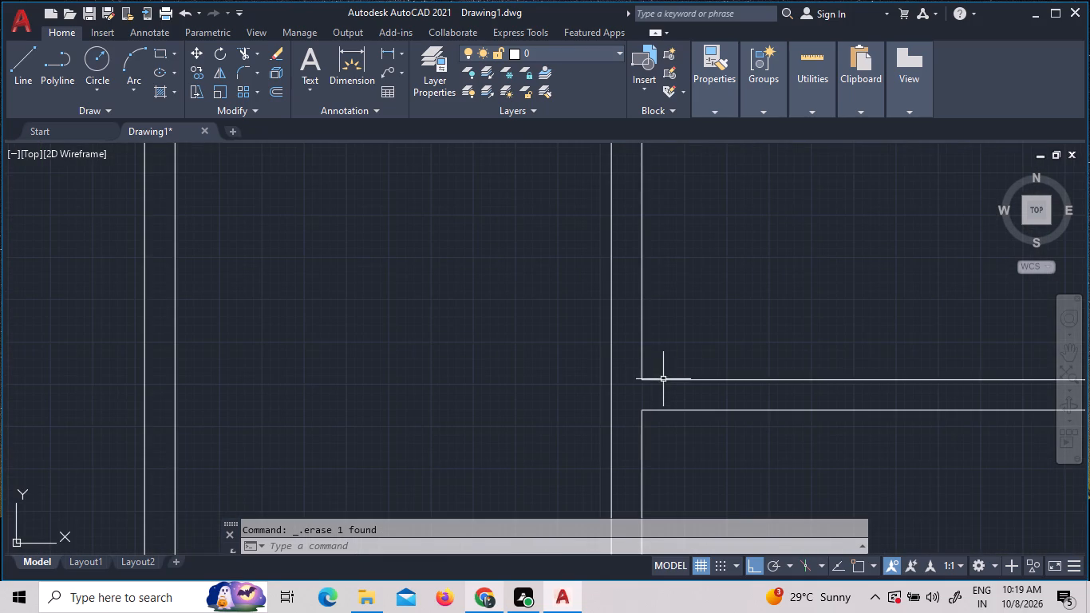
{"action": "left_click", "coordinate": [29, 73]}
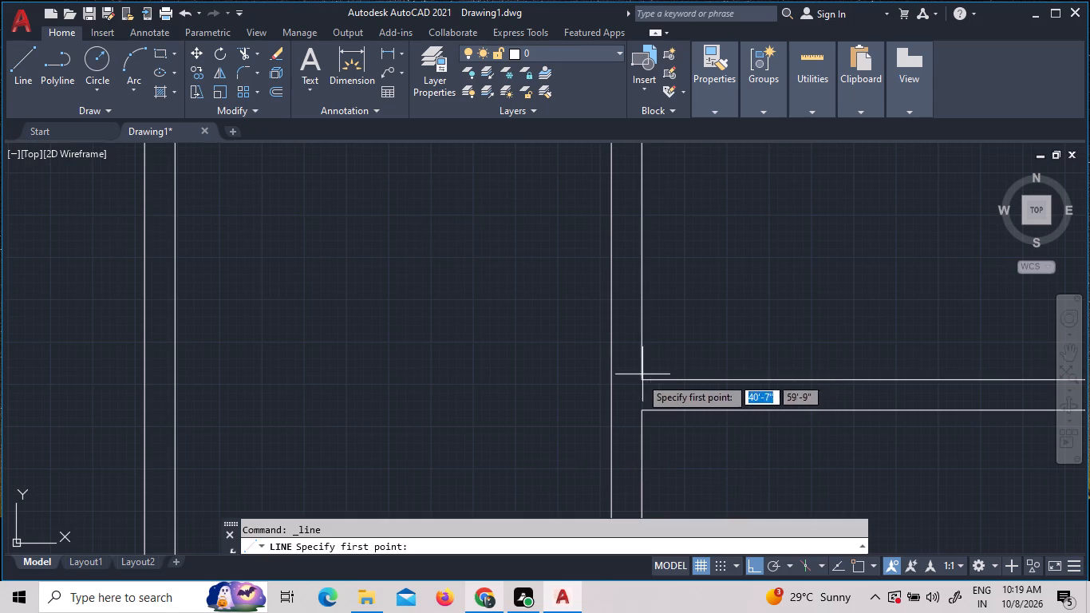
{"action": "left_click", "coordinate": [854, 565]}
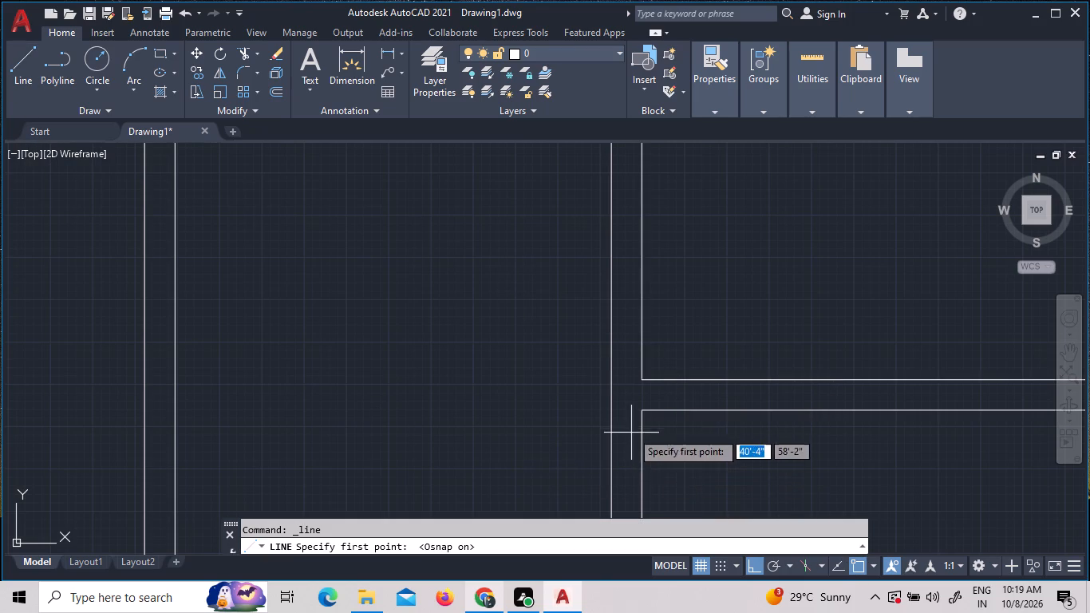
{"action": "left_click", "coordinate": [643, 382]}
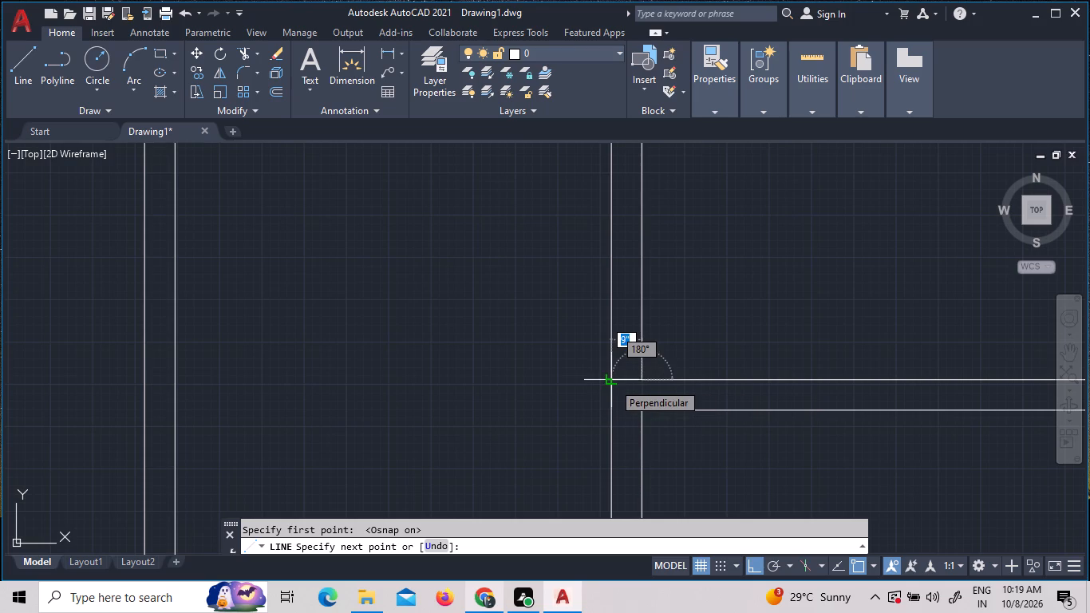
{"action": "left_click", "coordinate": [613, 382]}
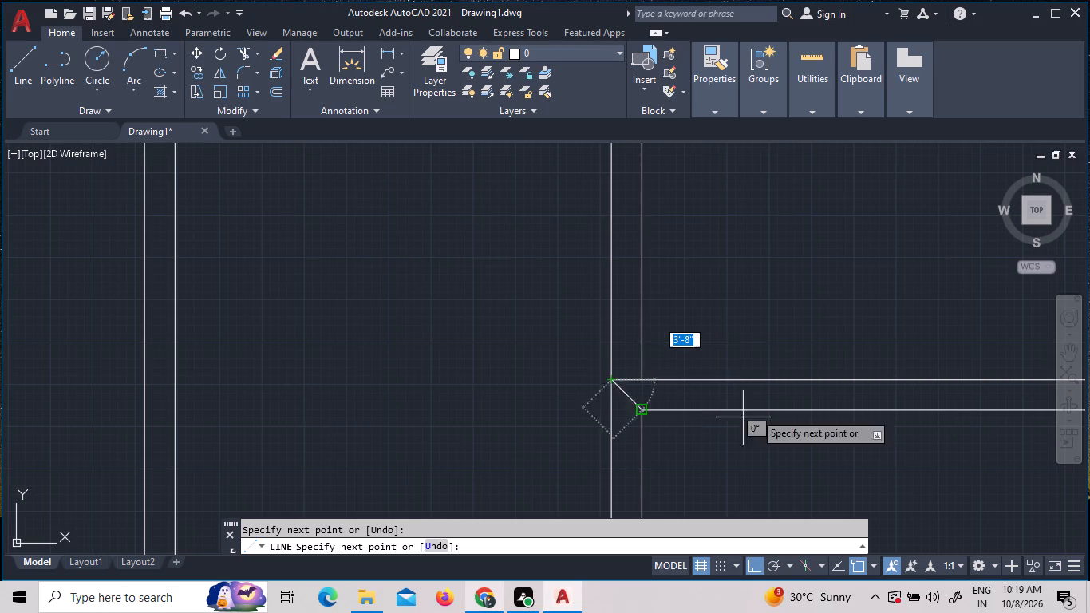
{"action": "key", "text": "Escape"}
Draw a 9" vertical line across the lower inner room's south wall, down from the room's inner southwest corner.
{"action": "scroll", "coordinate": [712, 427], "scroll_direction": "down", "scroll_amount": 4}
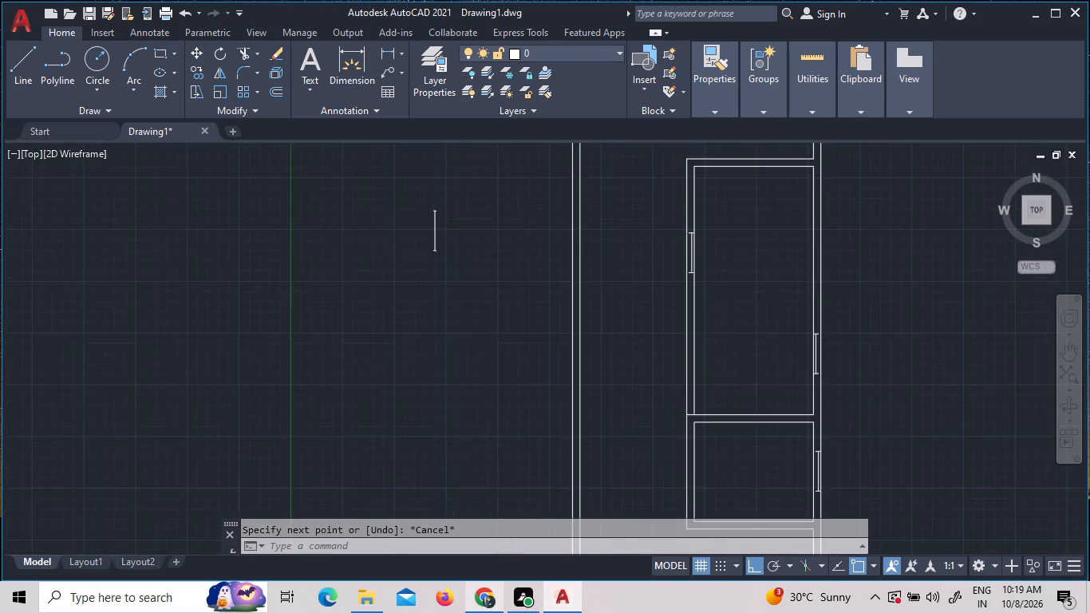
{"action": "scroll", "coordinate": [742, 503], "scroll_direction": "up", "scroll_amount": 2}
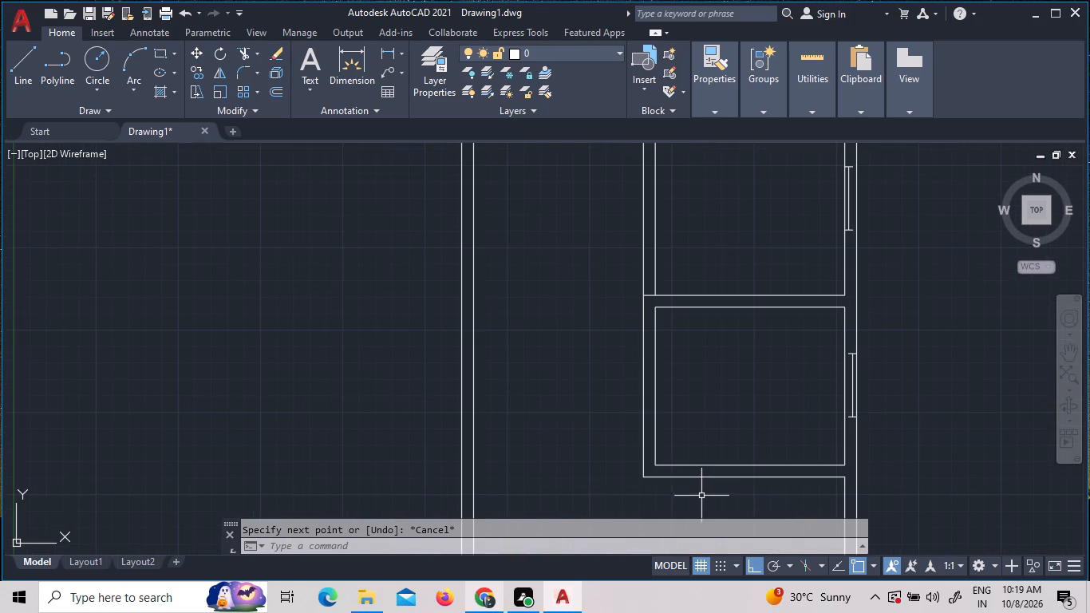
{"action": "left_click", "coordinate": [21, 73]}
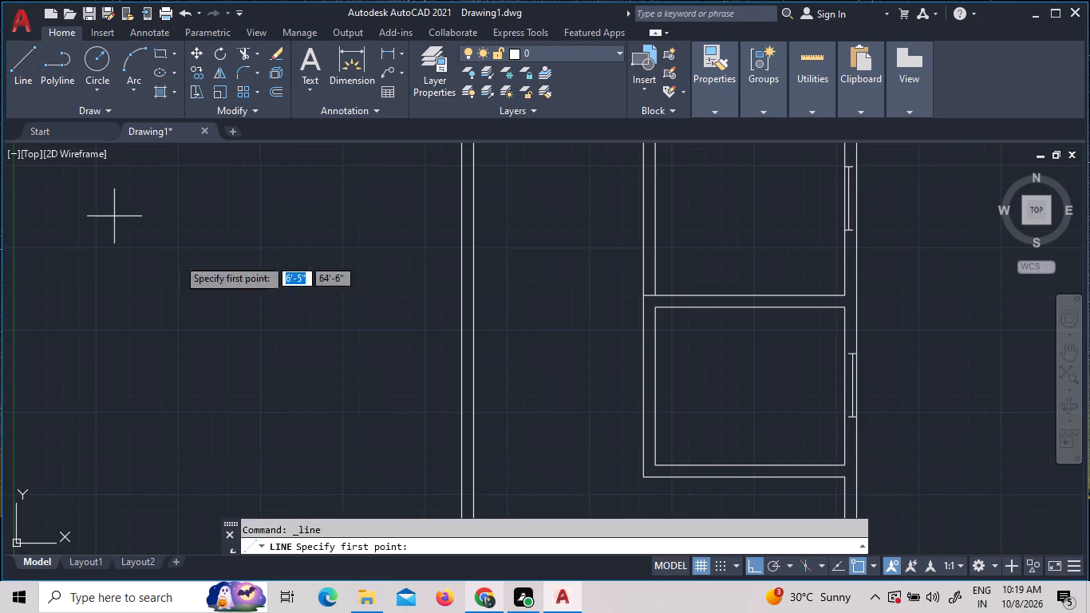
{"action": "left_click_drag", "start_coordinate": [659, 464], "coordinate": [659, 465]}
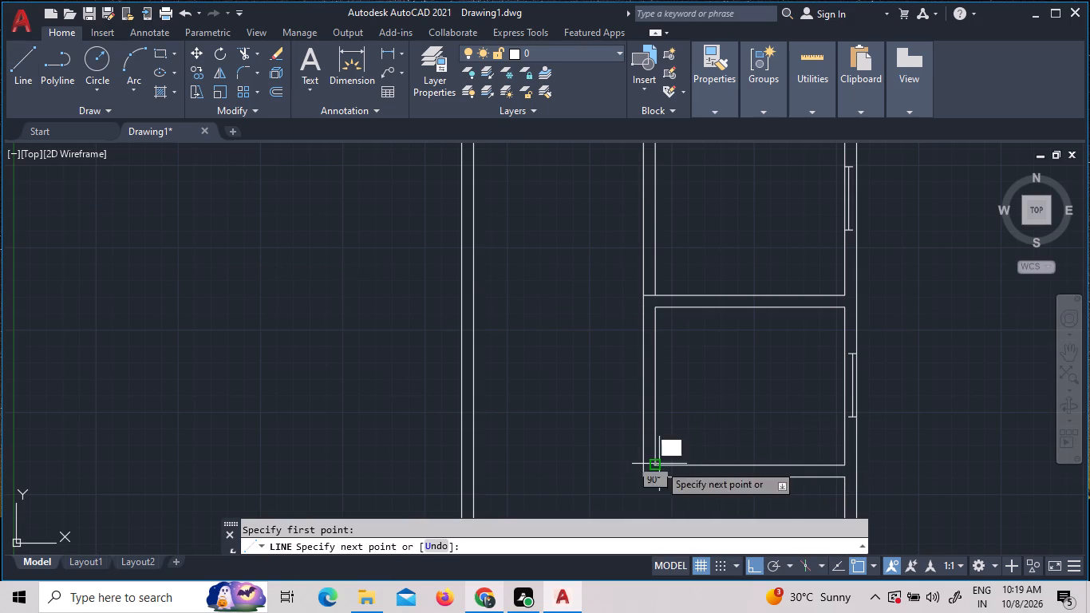
{"action": "left_click_drag", "start_coordinate": [659, 465], "coordinate": [657, 482]}
{"action": "scroll", "coordinate": [657, 473], "scroll_direction": "up", "scroll_amount": 3}
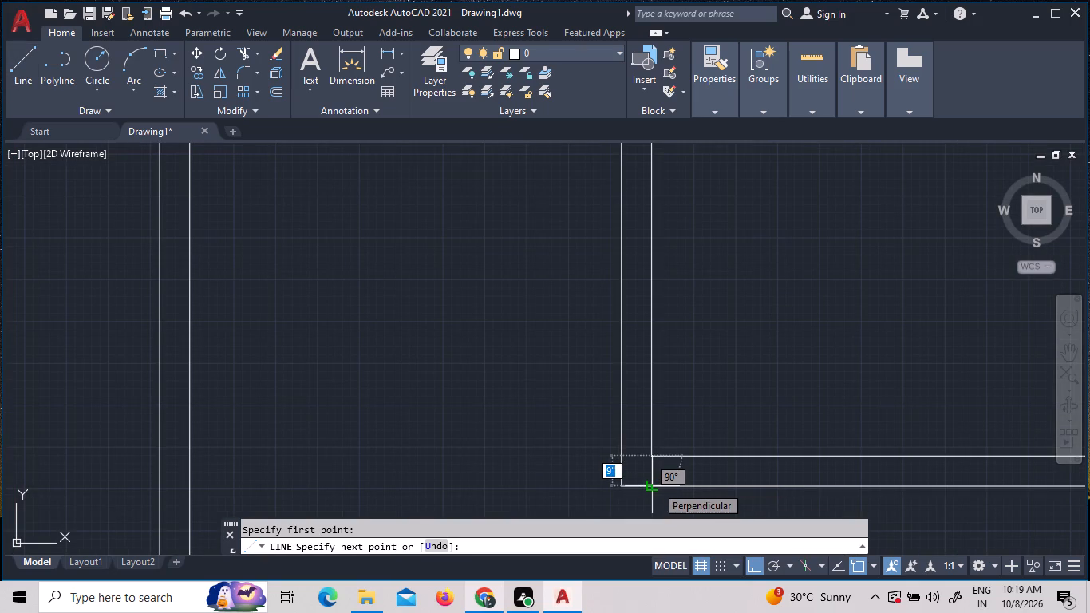
{"action": "scroll", "coordinate": [646, 497], "scroll_direction": "up", "scroll_amount": 3}
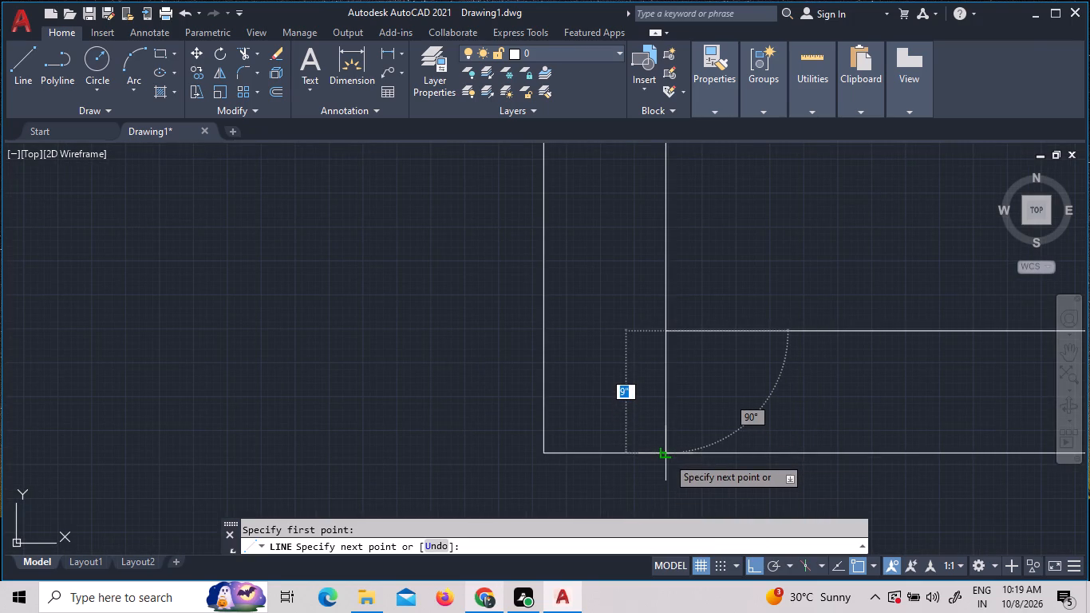
{"action": "left_click", "coordinate": [667, 457]}
{"action": "key", "text": "Escape"}
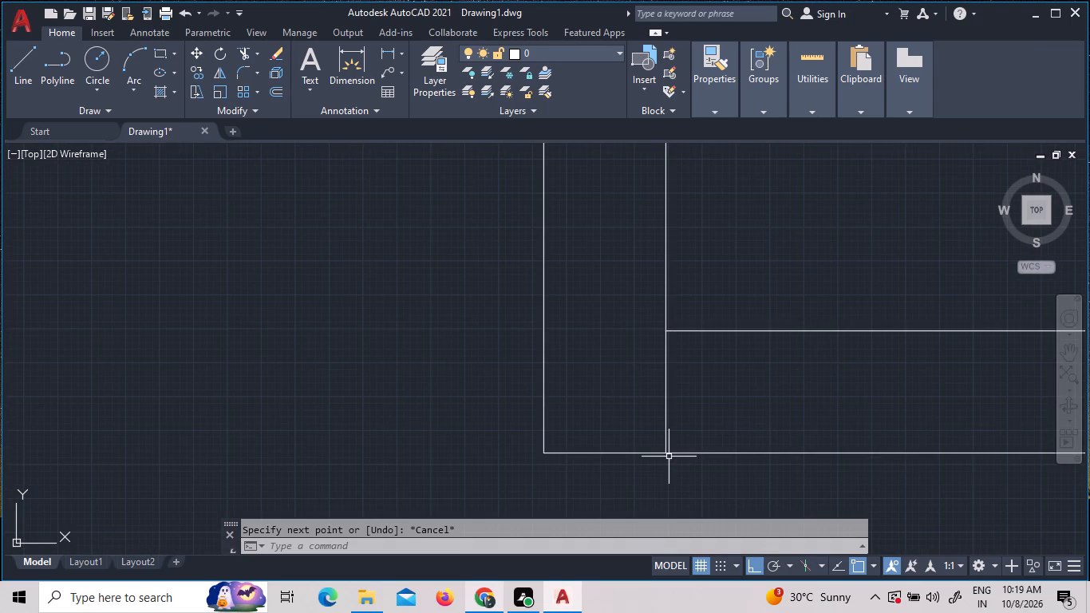
Offset the short line across the lower room's south wall by 5" to the east.
{"action": "key", "text": "o"}
{"action": "key", "text": "Return"}
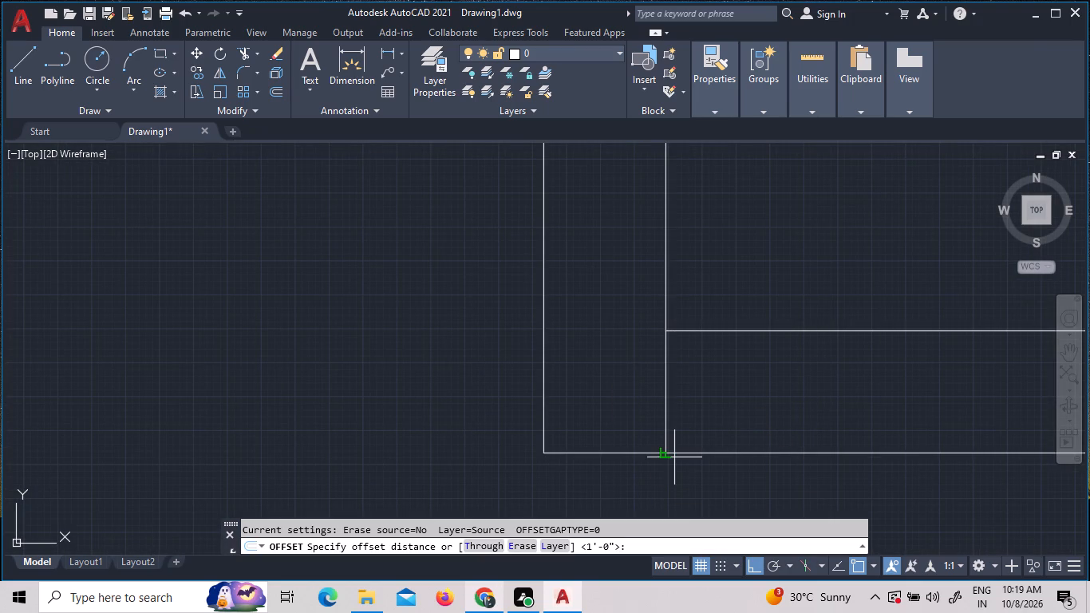
{"action": "key", "text": "5"}
{"action": "key", "text": "shift+quotedbl"}
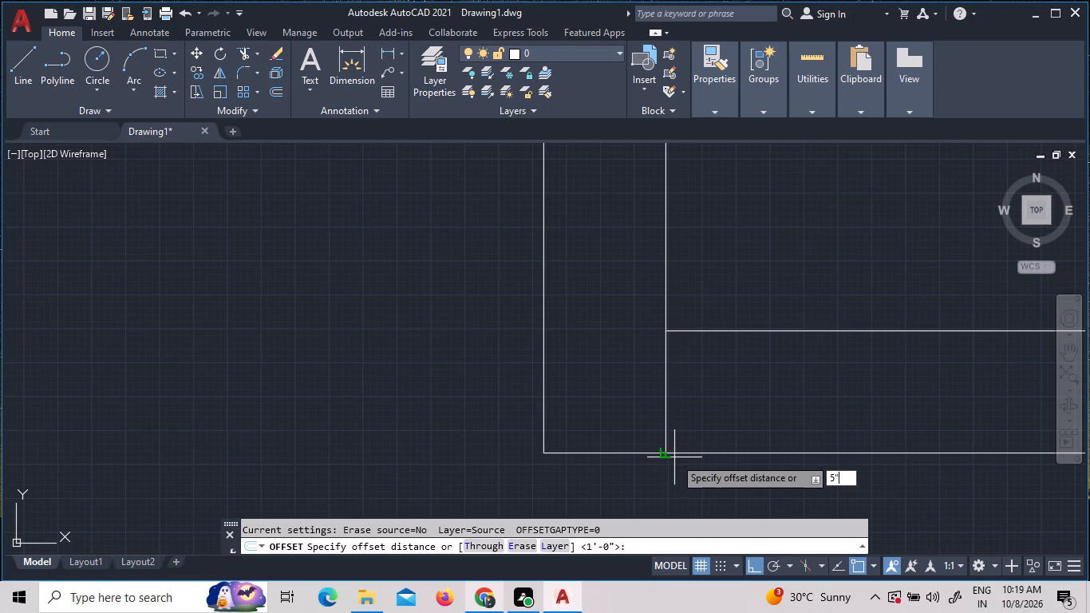
{"action": "key", "text": "Return"}
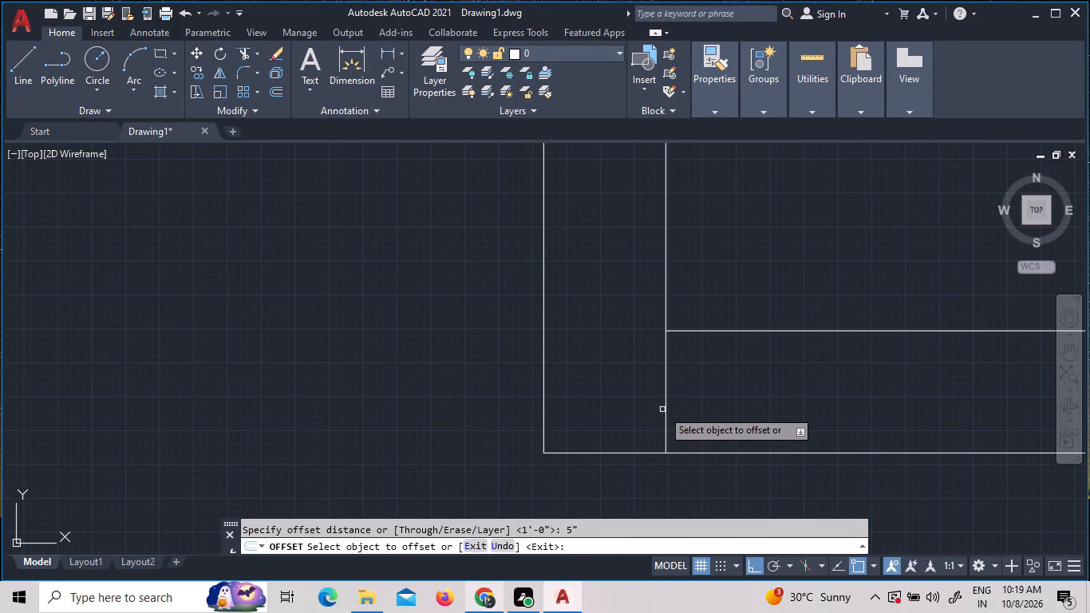
{"action": "left_click", "coordinate": [665, 411]}
{"action": "left_click", "coordinate": [810, 395]}
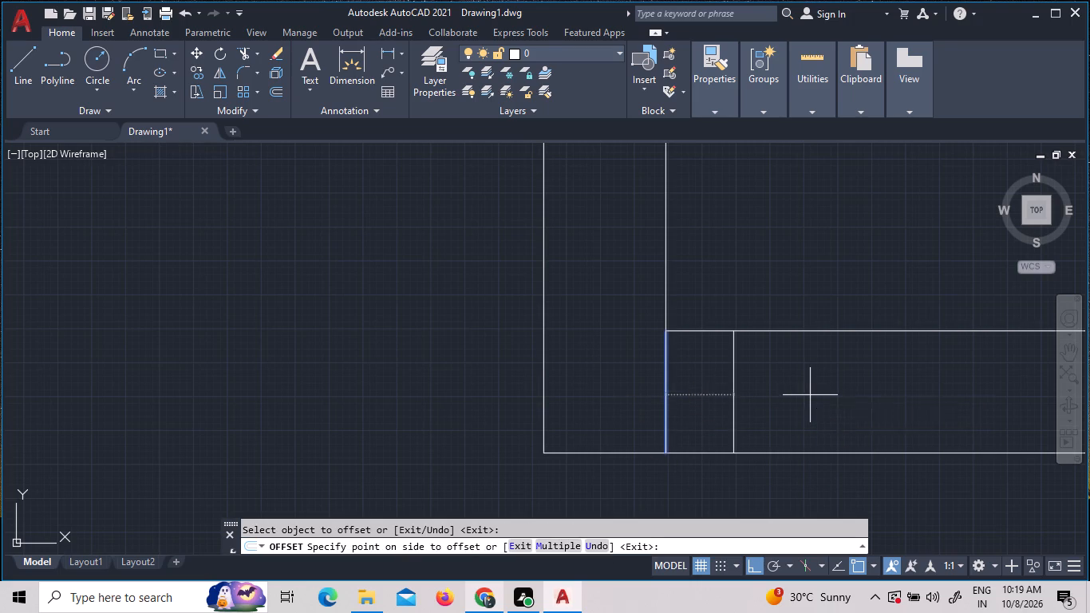
Offset the short line across the upper room's west wall by 5" to the north.
{"action": "scroll", "coordinate": [839, 402], "scroll_direction": "down", "scroll_amount": 10}
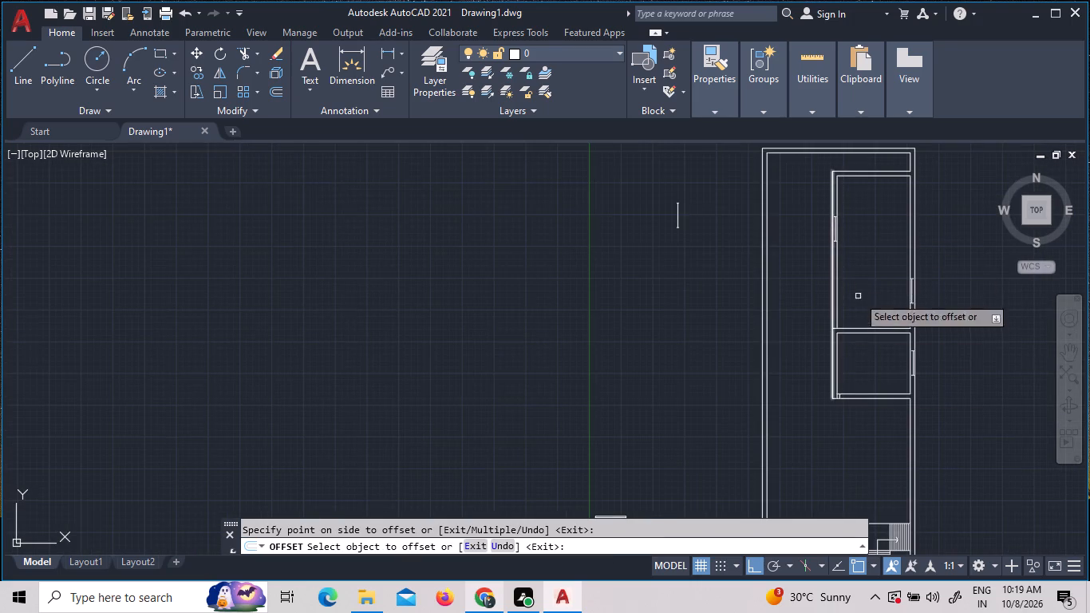
{"action": "scroll", "coordinate": [844, 344], "scroll_direction": "up", "scroll_amount": 6}
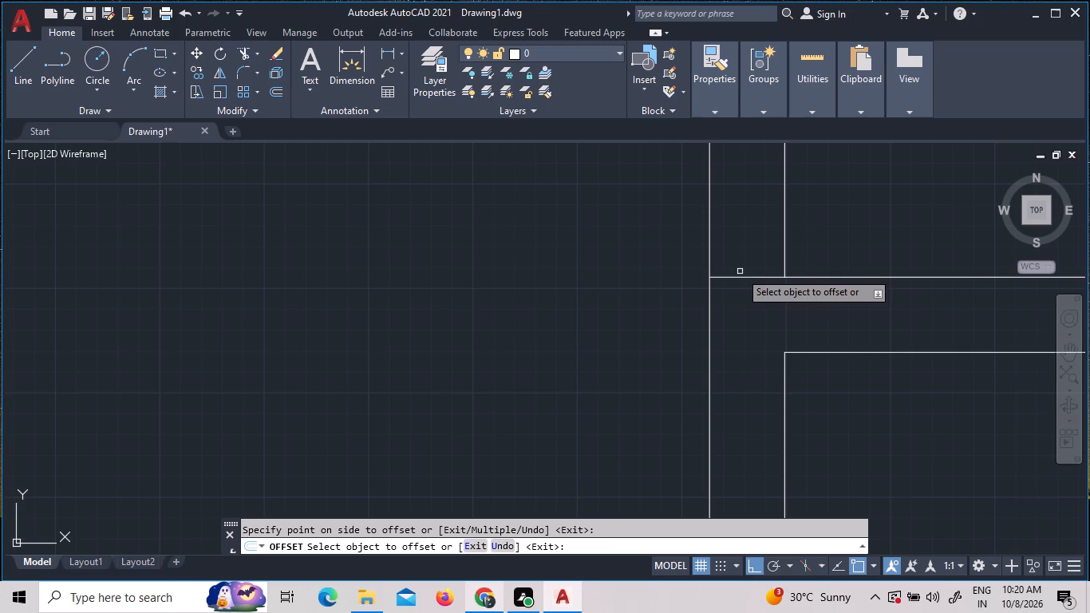
{"action": "left_click", "coordinate": [742, 278]}
{"action": "left_click", "coordinate": [757, 208]}
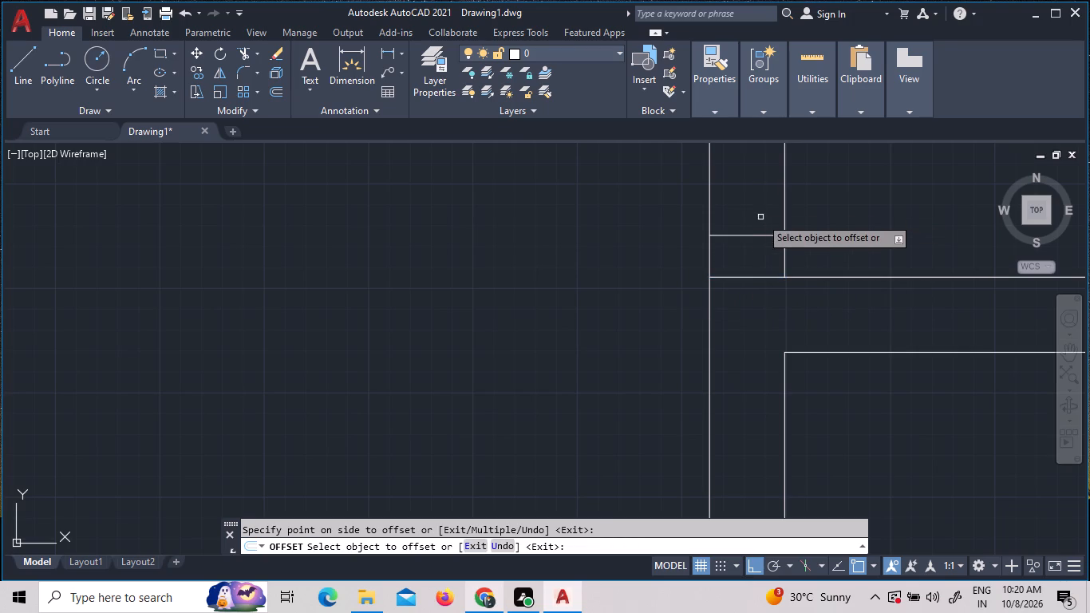
{"action": "scroll", "coordinate": [763, 235], "scroll_direction": "down", "scroll_amount": 4}
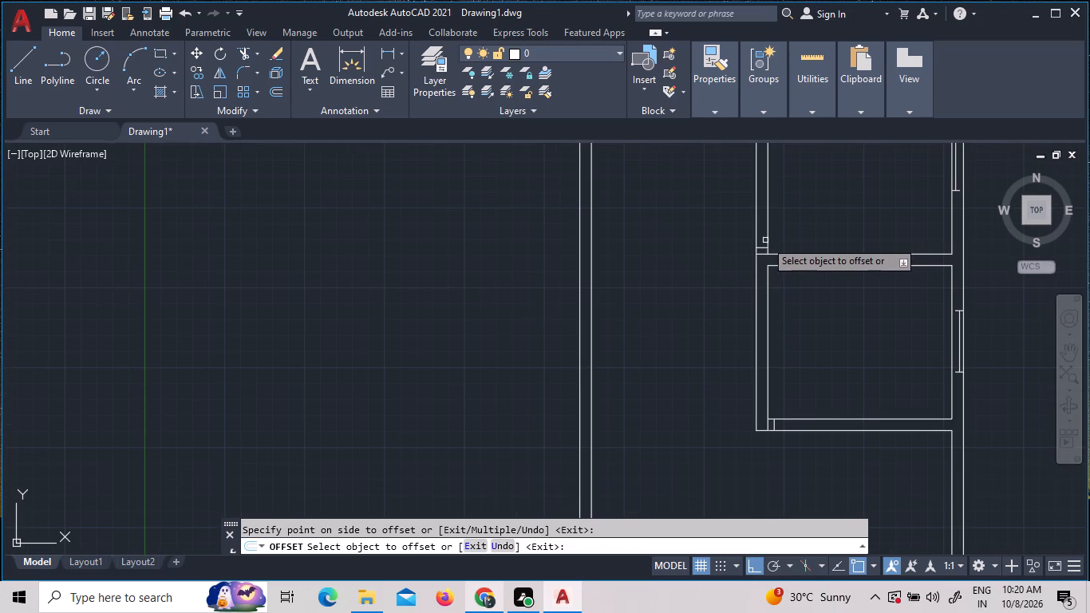
{"action": "scroll", "coordinate": [785, 212], "scroll_direction": "down", "scroll_amount": 2}
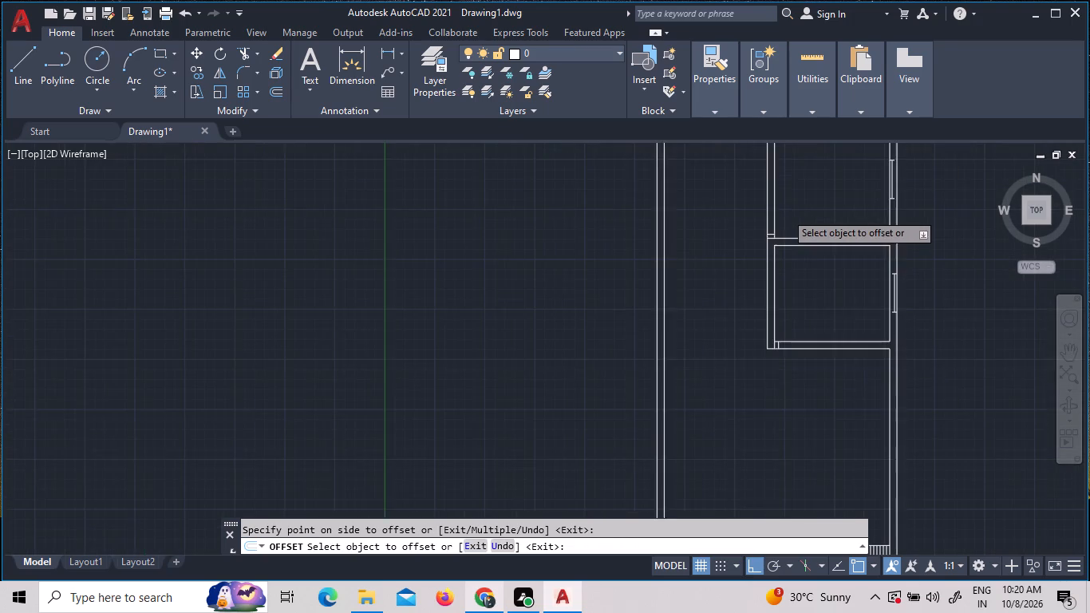
{"action": "scroll", "coordinate": [781, 180], "scroll_direction": "down", "scroll_amount": 2}
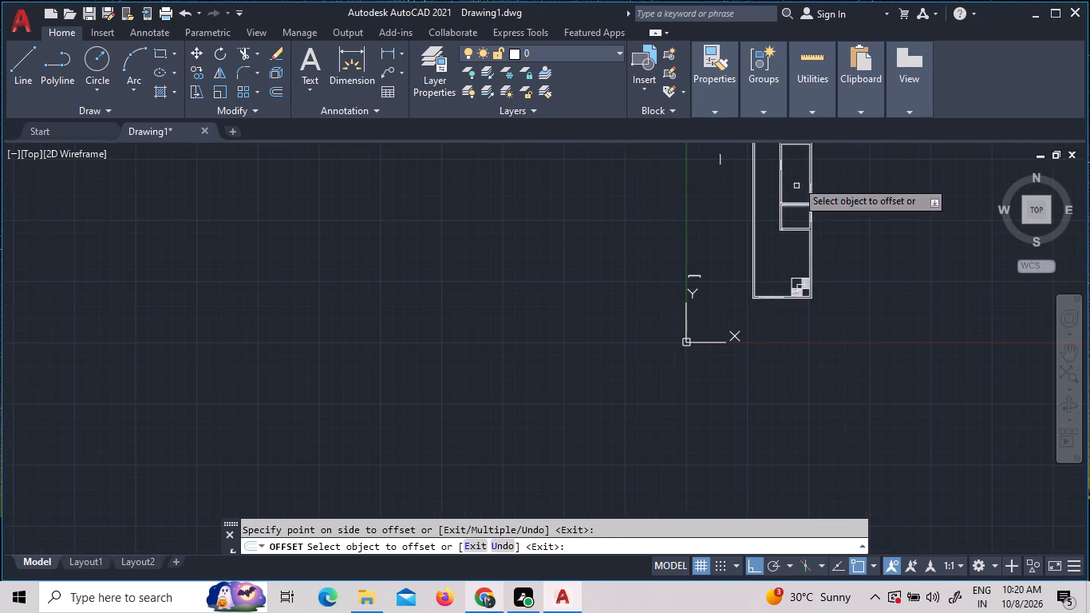
{"action": "scroll", "coordinate": [791, 222], "scroll_direction": "up", "scroll_amount": 1}
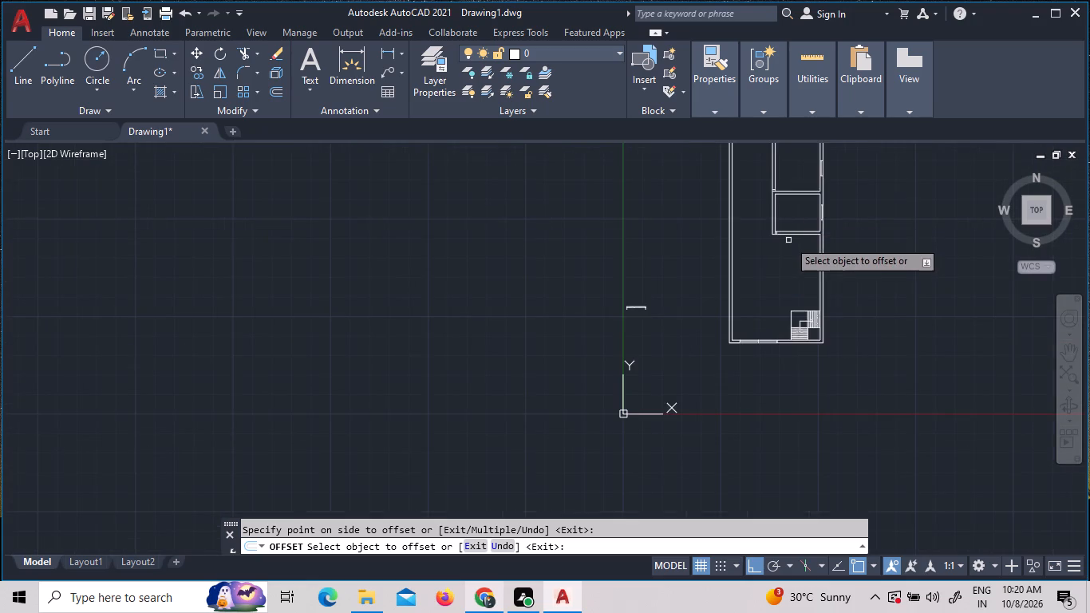
{"action": "scroll", "coordinate": [789, 239], "scroll_direction": "up", "scroll_amount": 4}
{"action": "scroll", "coordinate": [719, 221], "scroll_direction": "up", "scroll_amount": 2}
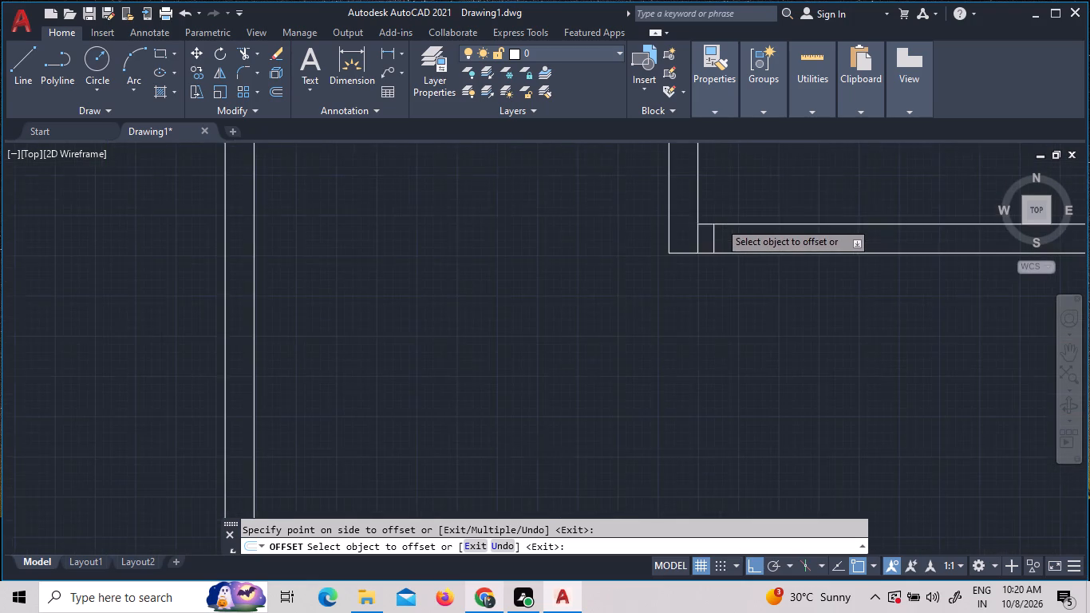
{"action": "key", "text": "Escape"}
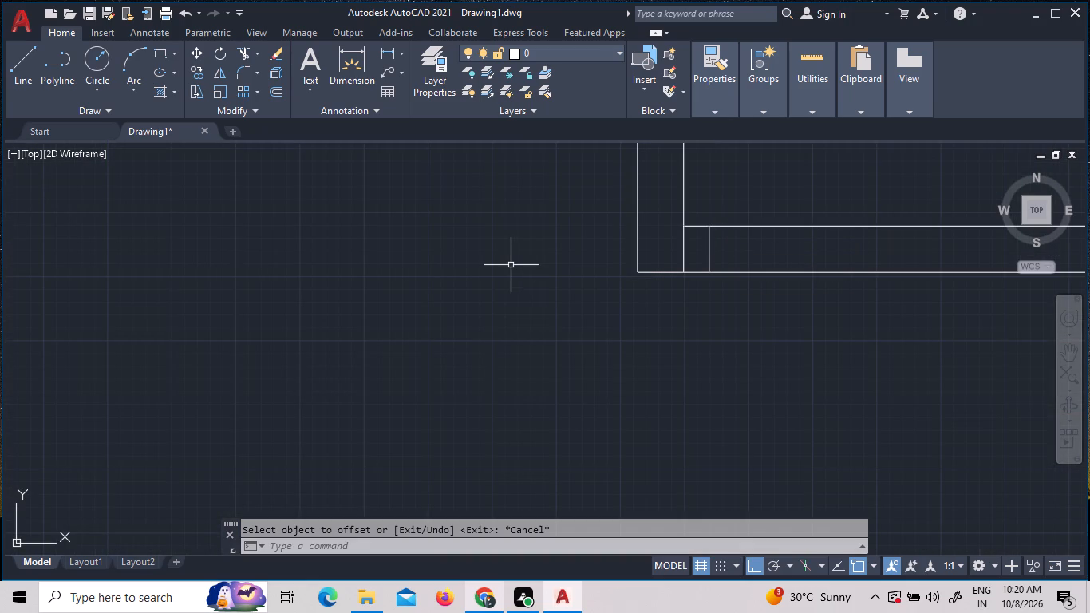
Set the opening angle of the door block beside the plan so the leaf stands perpendicular with a quarter-circle swing.
{"action": "scroll", "coordinate": [511, 265], "scroll_direction": "down", "scroll_amount": 4}
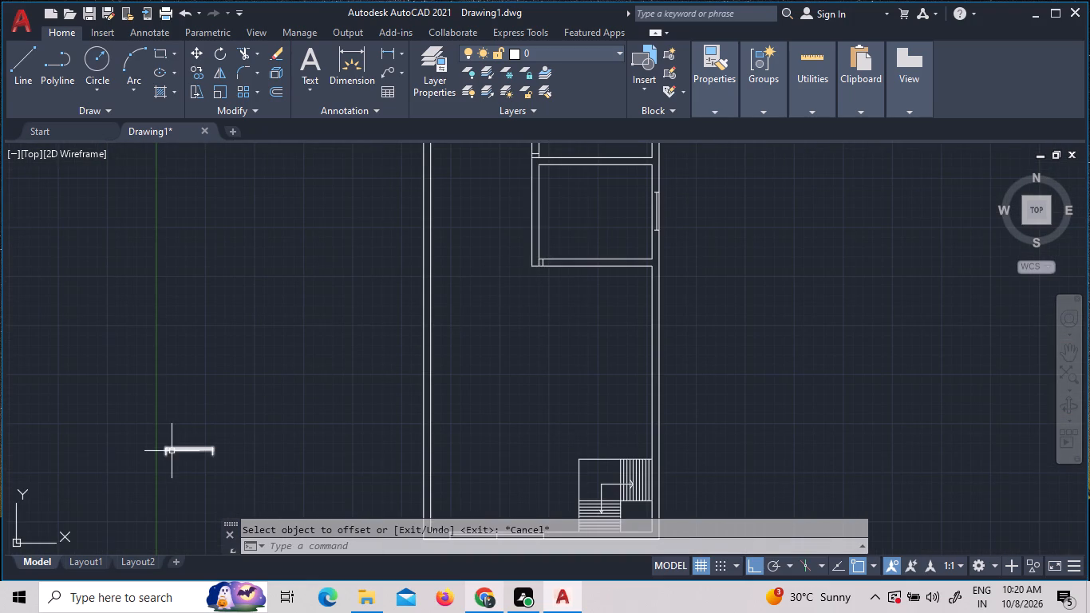
{"action": "left_click", "coordinate": [177, 451]}
{"action": "left_click", "coordinate": [161, 430]}
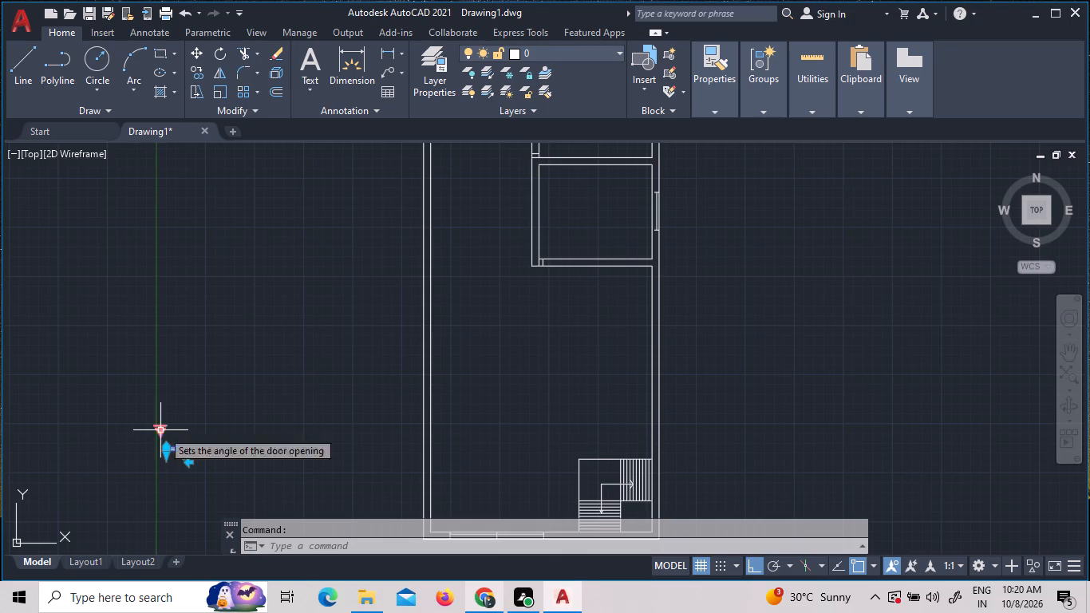
{"action": "left_click", "coordinate": [232, 495]}
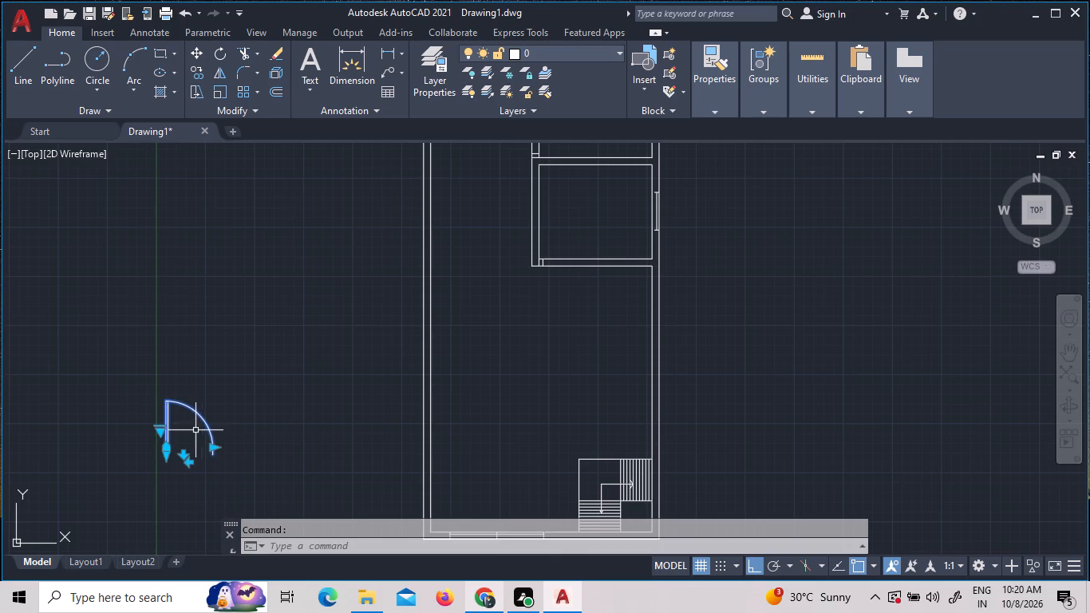
{"action": "left_click", "coordinate": [185, 427]}
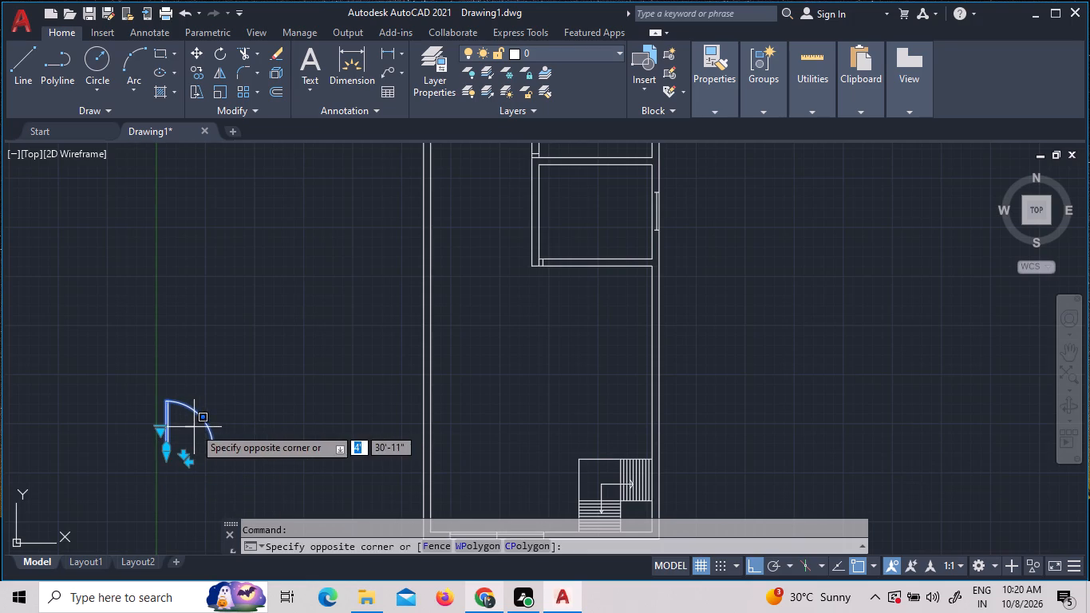
{"action": "key", "text": "Escape"}
Measure the opening width of the door block beside the plan.
{"action": "scroll", "coordinate": [189, 456], "scroll_direction": "up", "scroll_amount": 2}
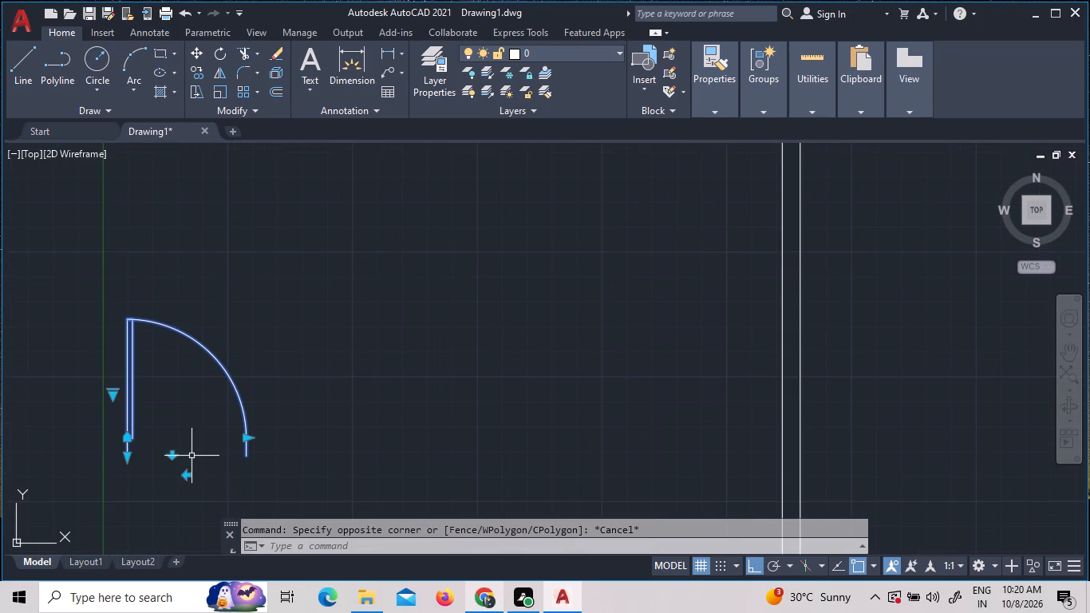
{"action": "left_click", "coordinate": [804, 83]}
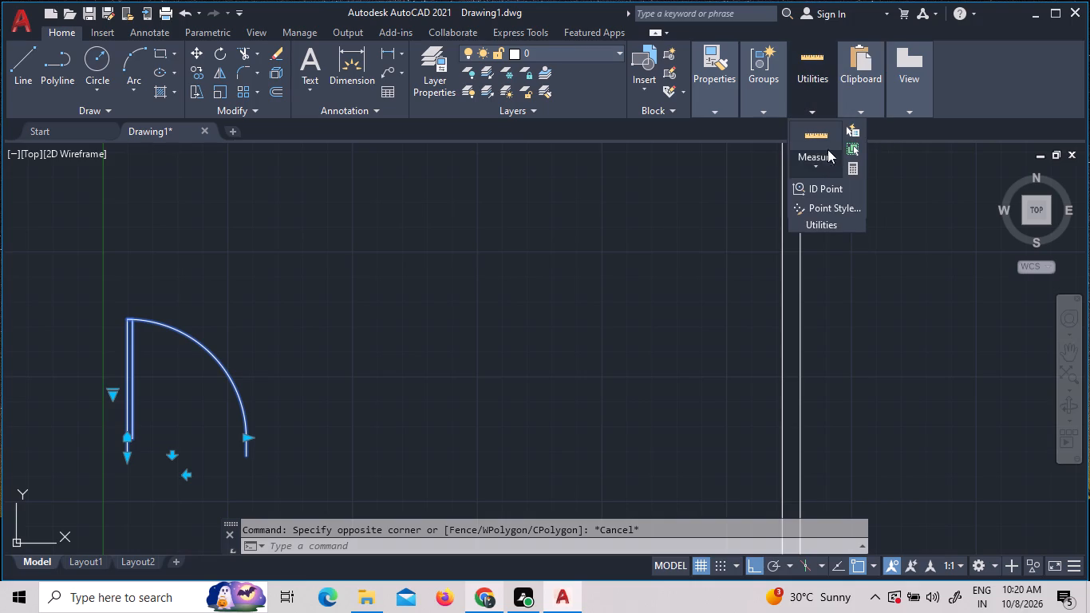
{"action": "left_click", "coordinate": [827, 142]}
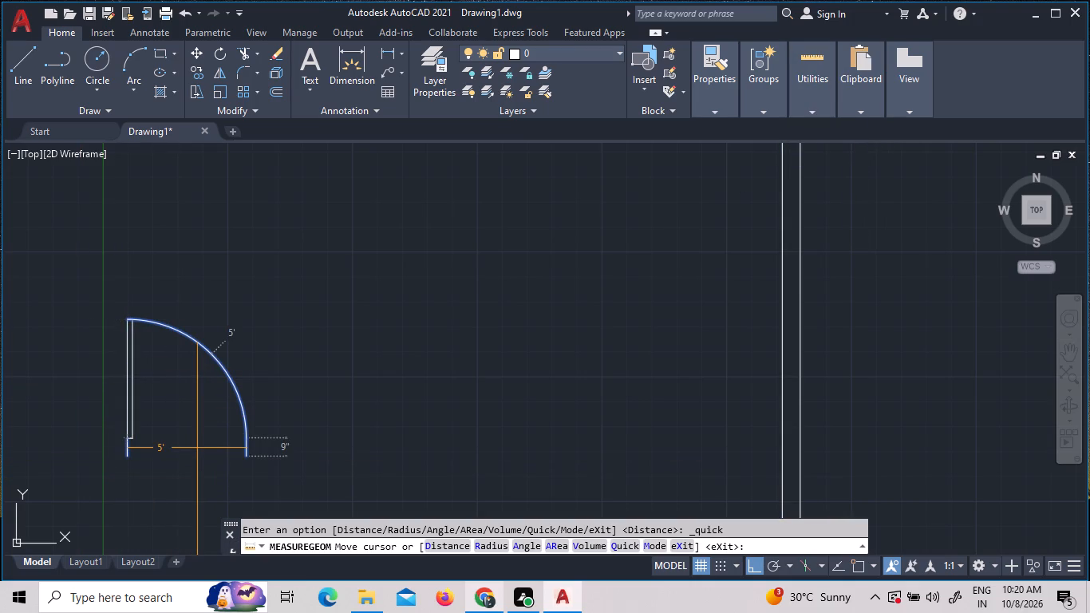
{"action": "key", "text": "Escape"}
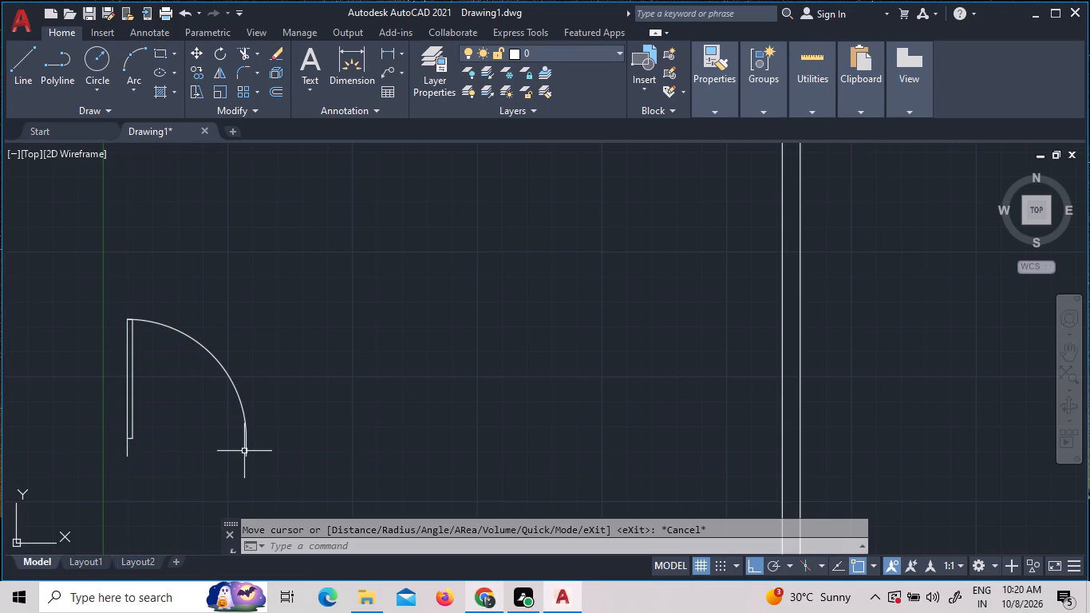
Resize the door block beside the plan to a 3' door size.
{"action": "left_click", "coordinate": [244, 451]}
{"action": "left_click", "coordinate": [247, 439]}
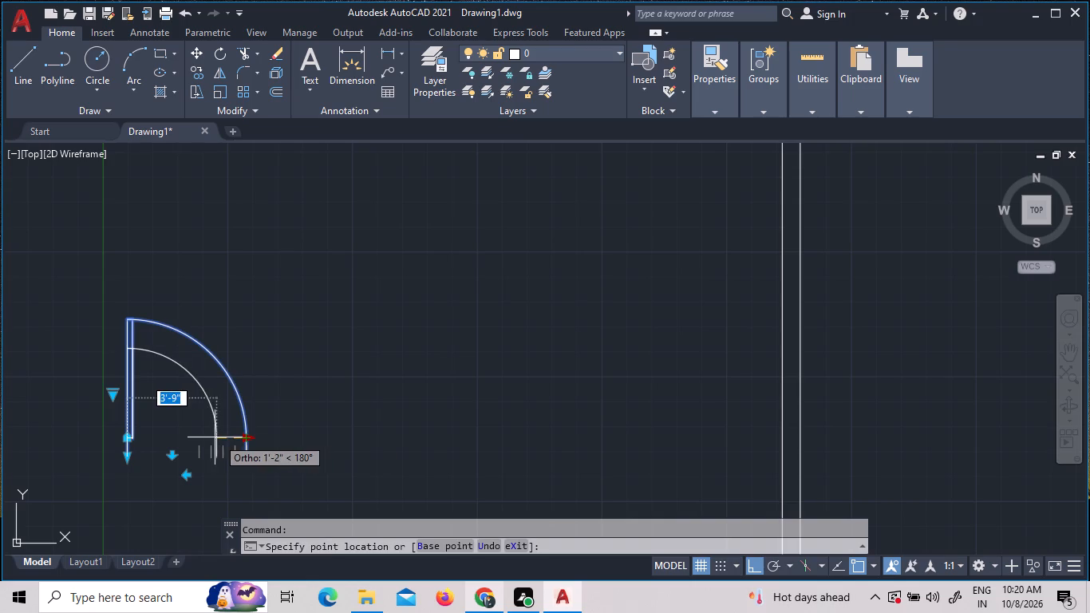
{"action": "scroll", "coordinate": [188, 443], "scroll_direction": "up", "scroll_amount": 3}
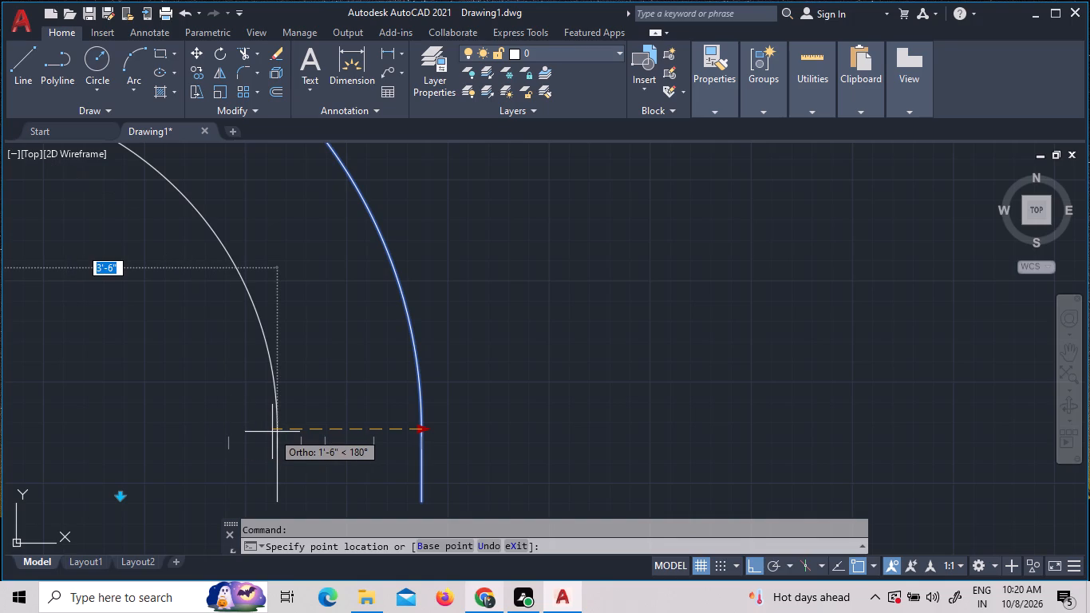
{"action": "left_click", "coordinate": [221, 429]}
{"action": "scroll", "coordinate": [276, 417], "scroll_direction": "down", "scroll_amount": 3}
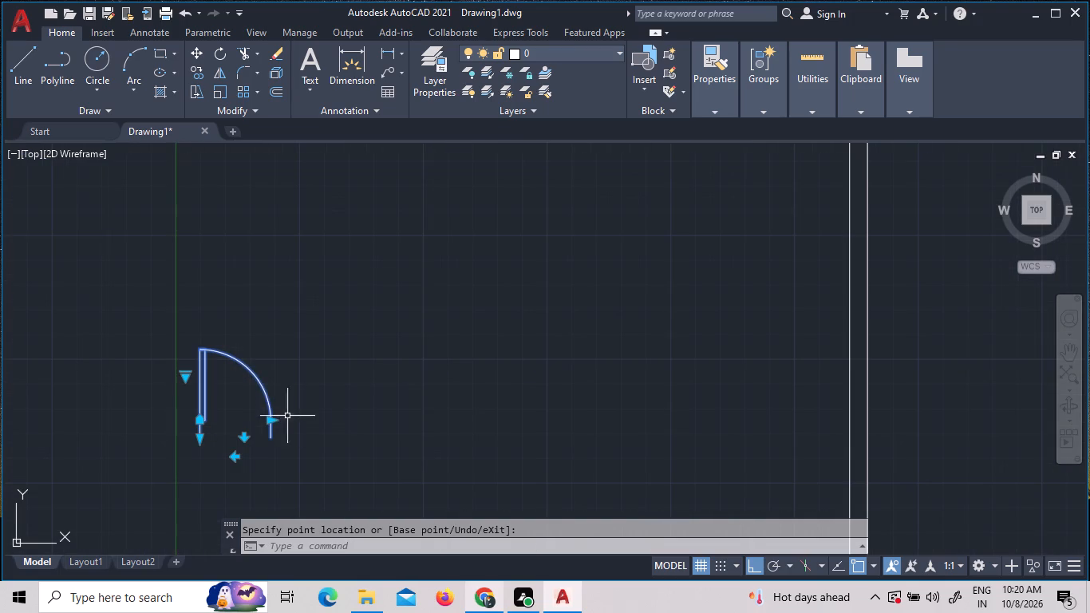
{"action": "left_click", "coordinate": [271, 420]}
{"action": "key", "text": "Escape"}
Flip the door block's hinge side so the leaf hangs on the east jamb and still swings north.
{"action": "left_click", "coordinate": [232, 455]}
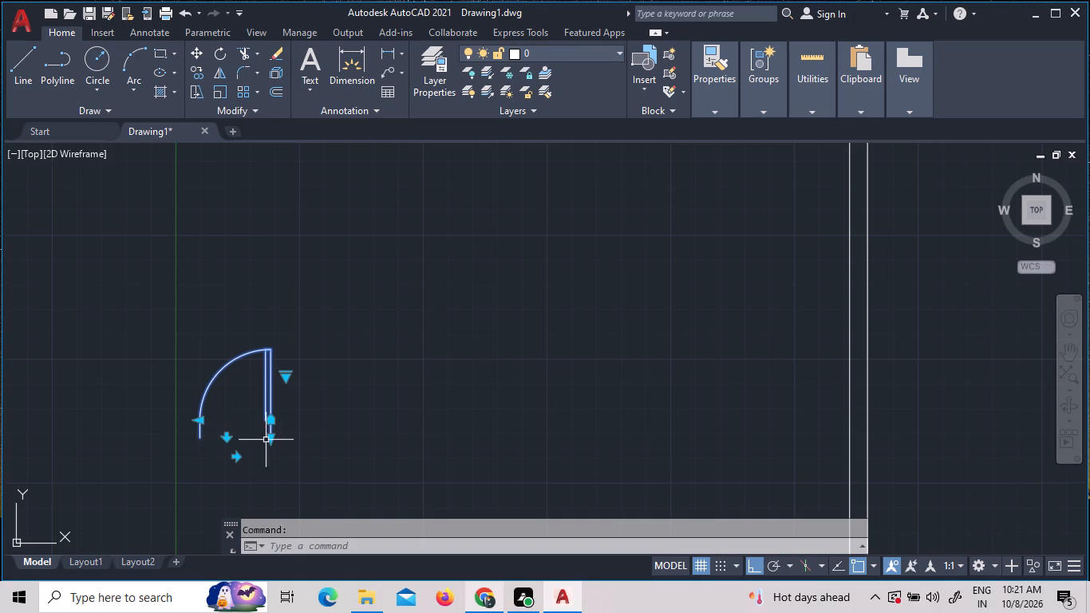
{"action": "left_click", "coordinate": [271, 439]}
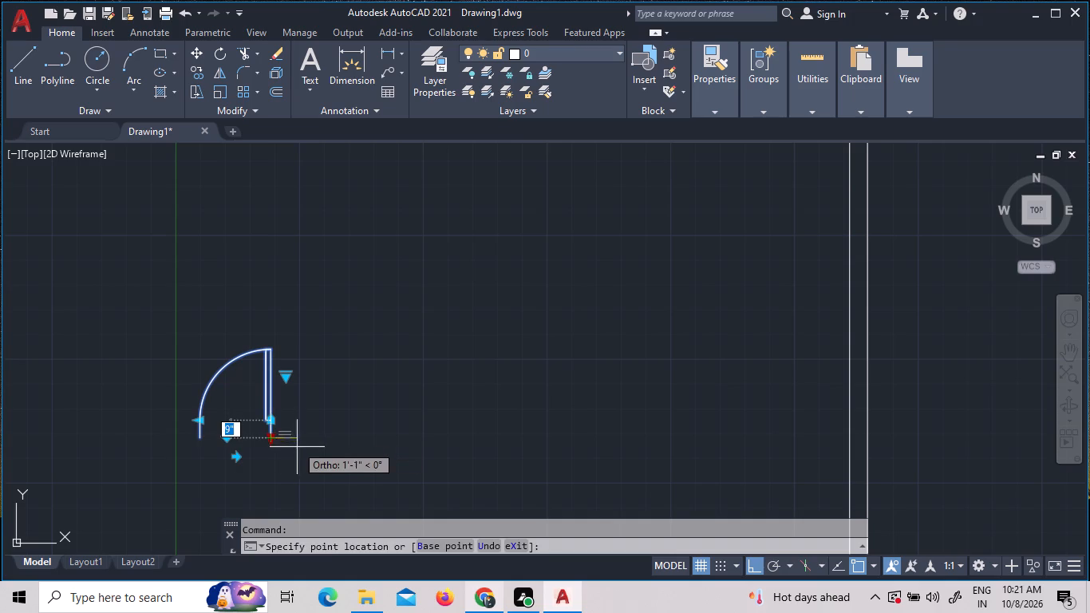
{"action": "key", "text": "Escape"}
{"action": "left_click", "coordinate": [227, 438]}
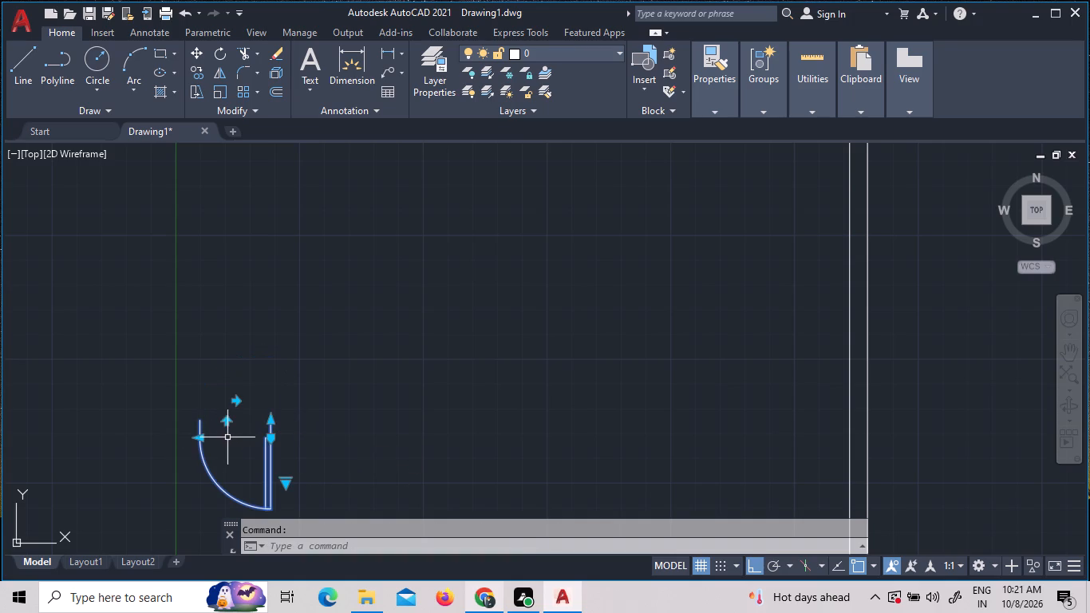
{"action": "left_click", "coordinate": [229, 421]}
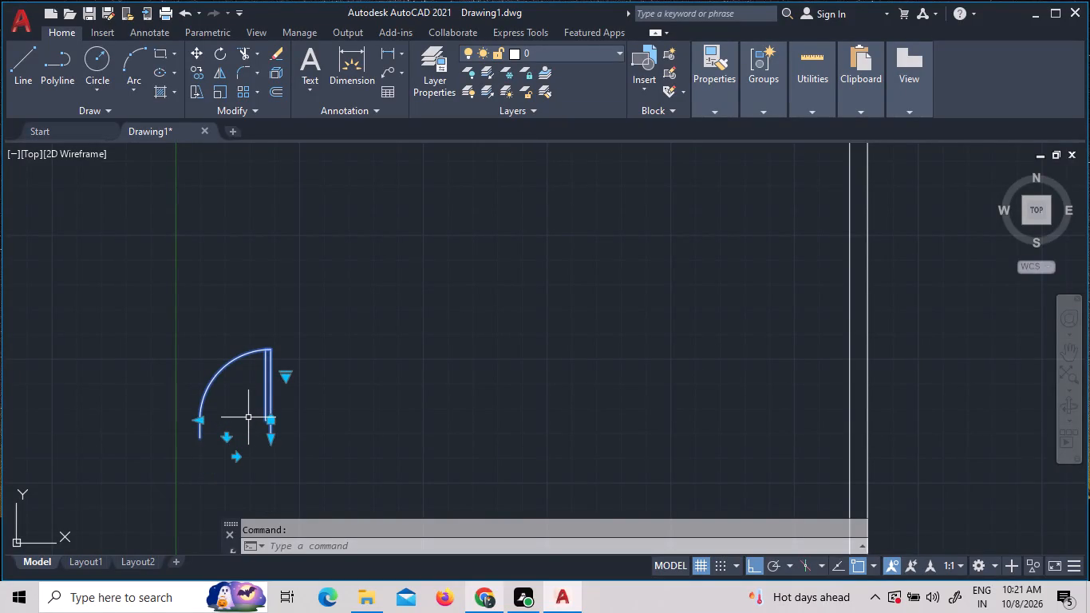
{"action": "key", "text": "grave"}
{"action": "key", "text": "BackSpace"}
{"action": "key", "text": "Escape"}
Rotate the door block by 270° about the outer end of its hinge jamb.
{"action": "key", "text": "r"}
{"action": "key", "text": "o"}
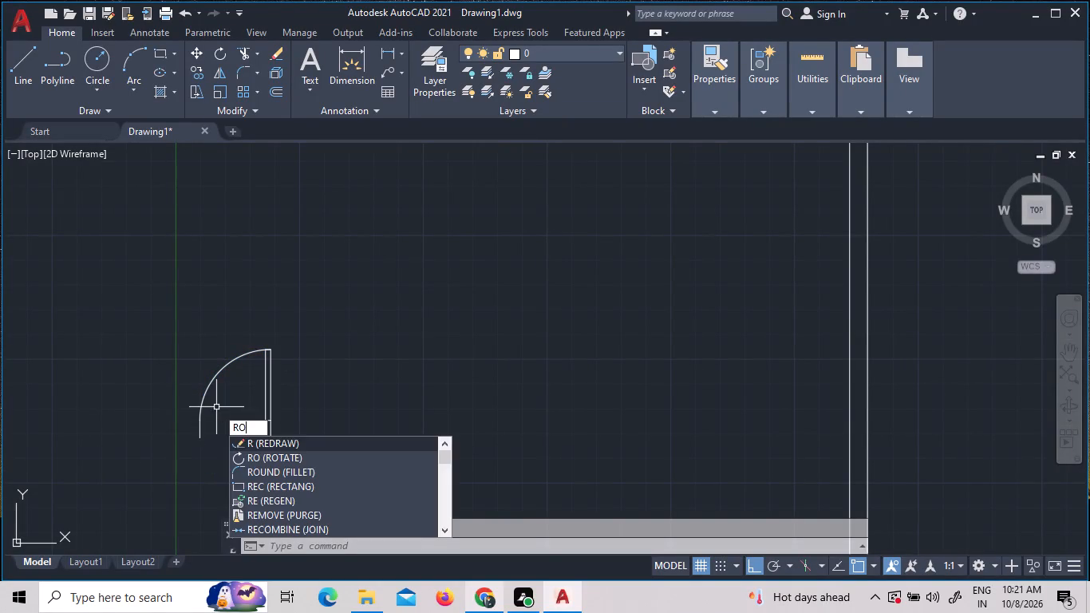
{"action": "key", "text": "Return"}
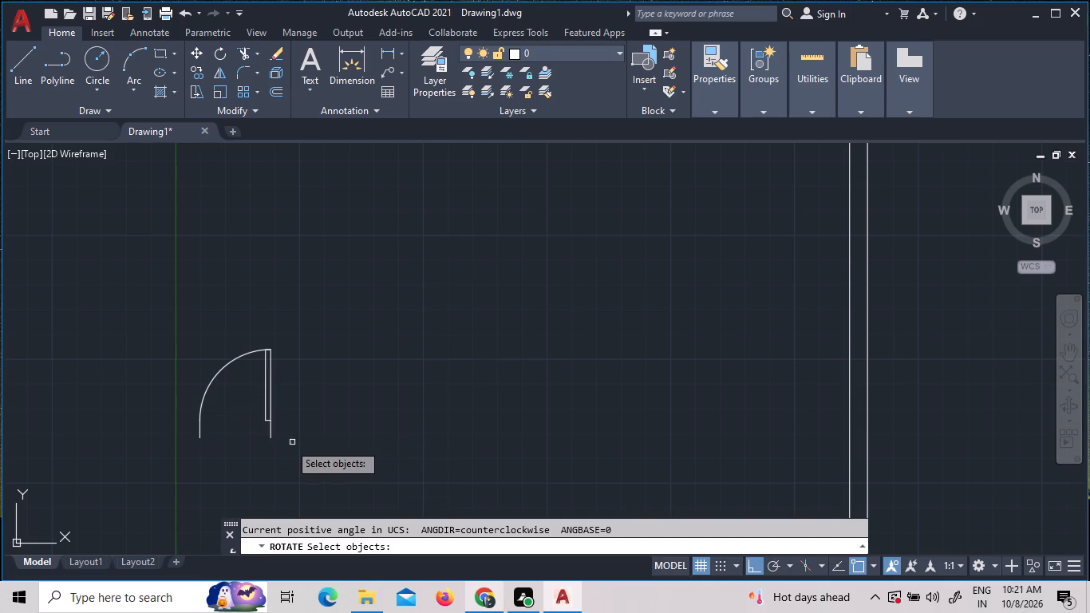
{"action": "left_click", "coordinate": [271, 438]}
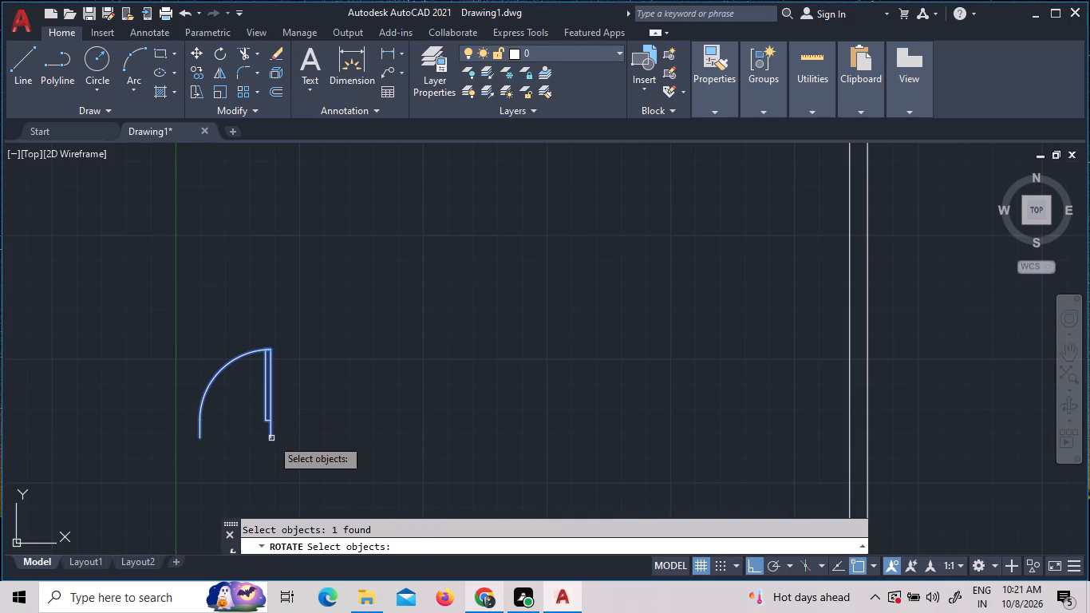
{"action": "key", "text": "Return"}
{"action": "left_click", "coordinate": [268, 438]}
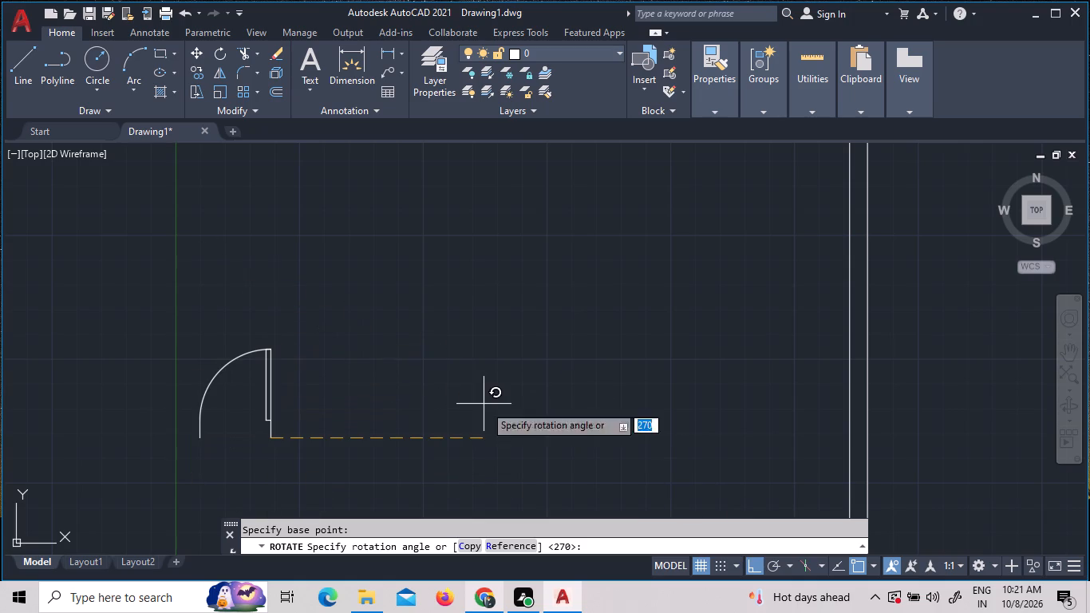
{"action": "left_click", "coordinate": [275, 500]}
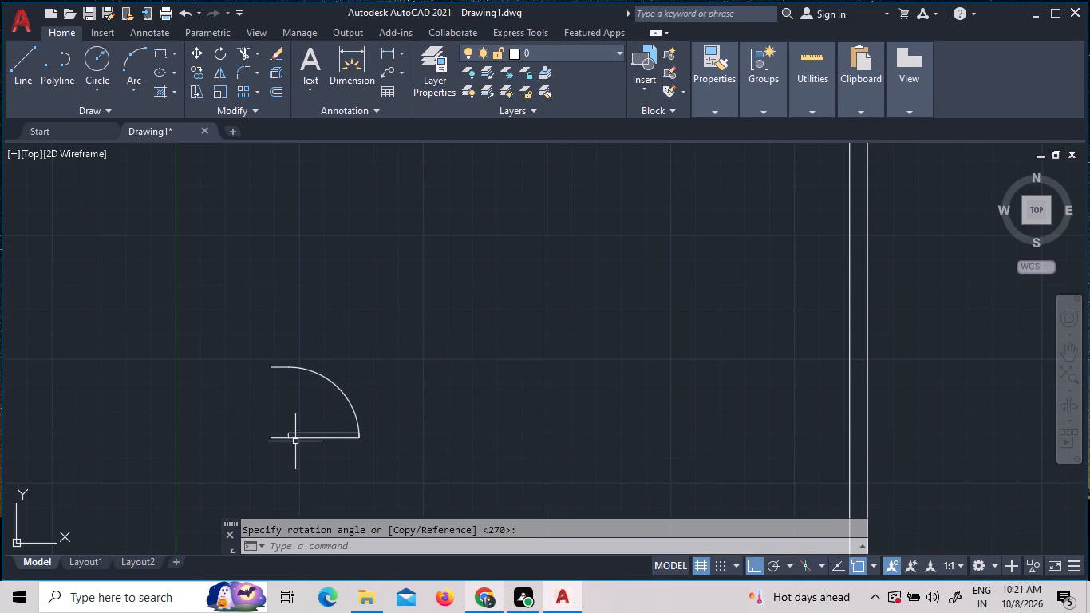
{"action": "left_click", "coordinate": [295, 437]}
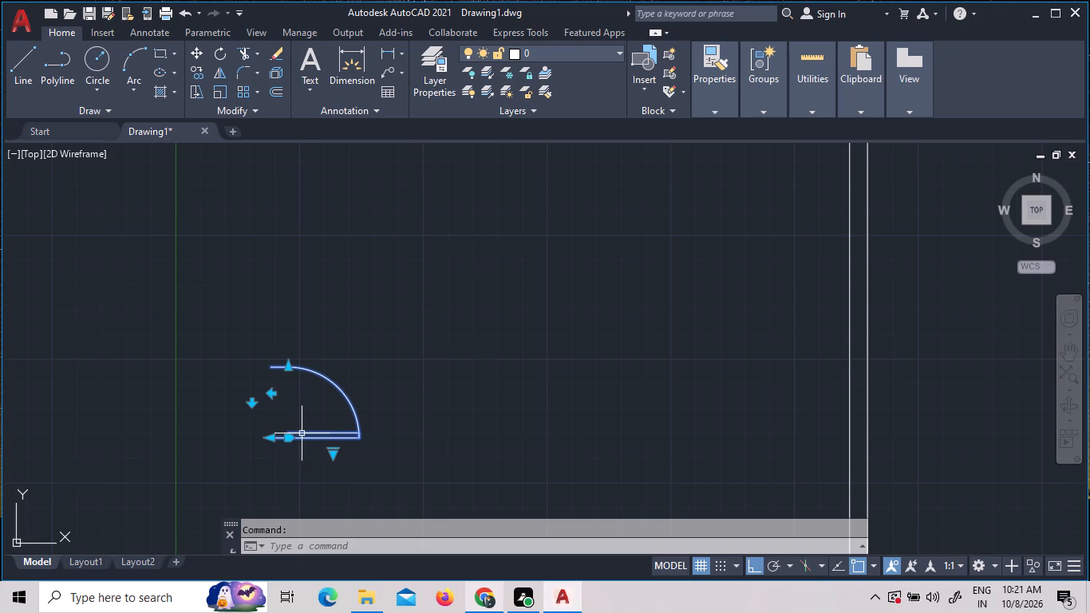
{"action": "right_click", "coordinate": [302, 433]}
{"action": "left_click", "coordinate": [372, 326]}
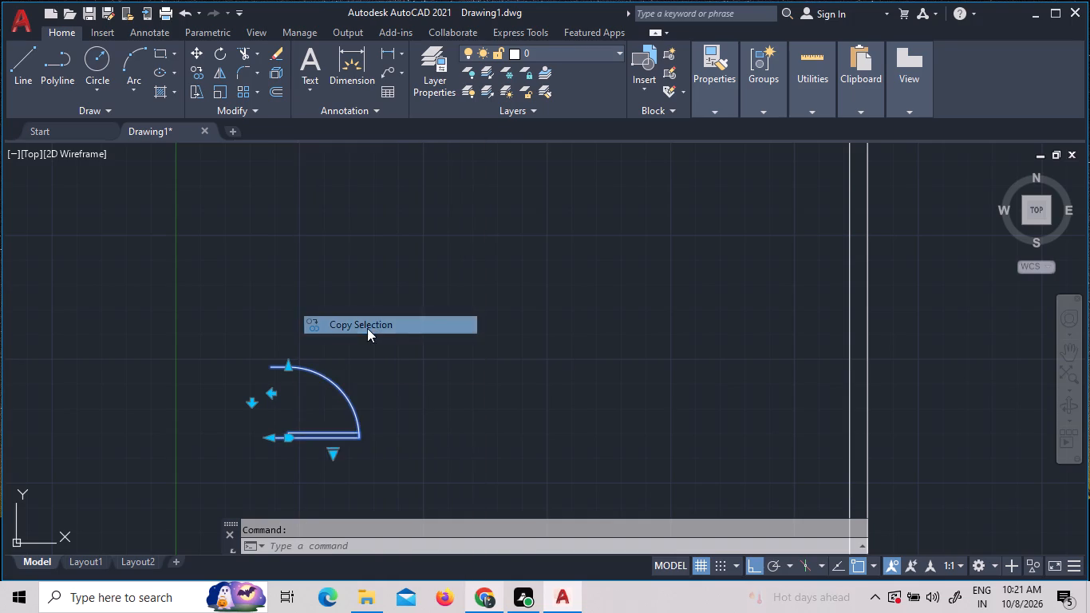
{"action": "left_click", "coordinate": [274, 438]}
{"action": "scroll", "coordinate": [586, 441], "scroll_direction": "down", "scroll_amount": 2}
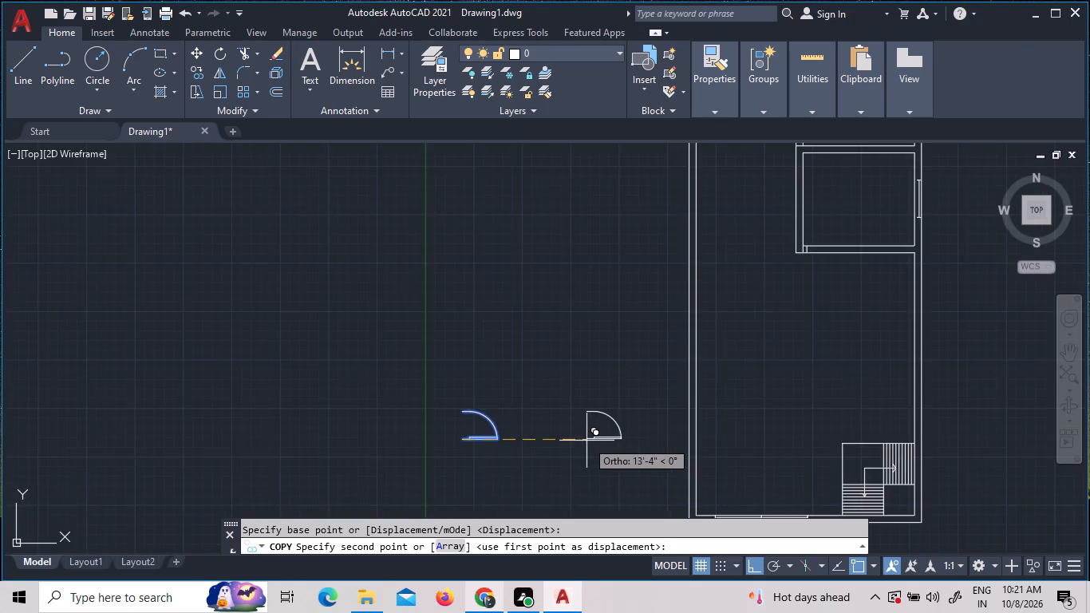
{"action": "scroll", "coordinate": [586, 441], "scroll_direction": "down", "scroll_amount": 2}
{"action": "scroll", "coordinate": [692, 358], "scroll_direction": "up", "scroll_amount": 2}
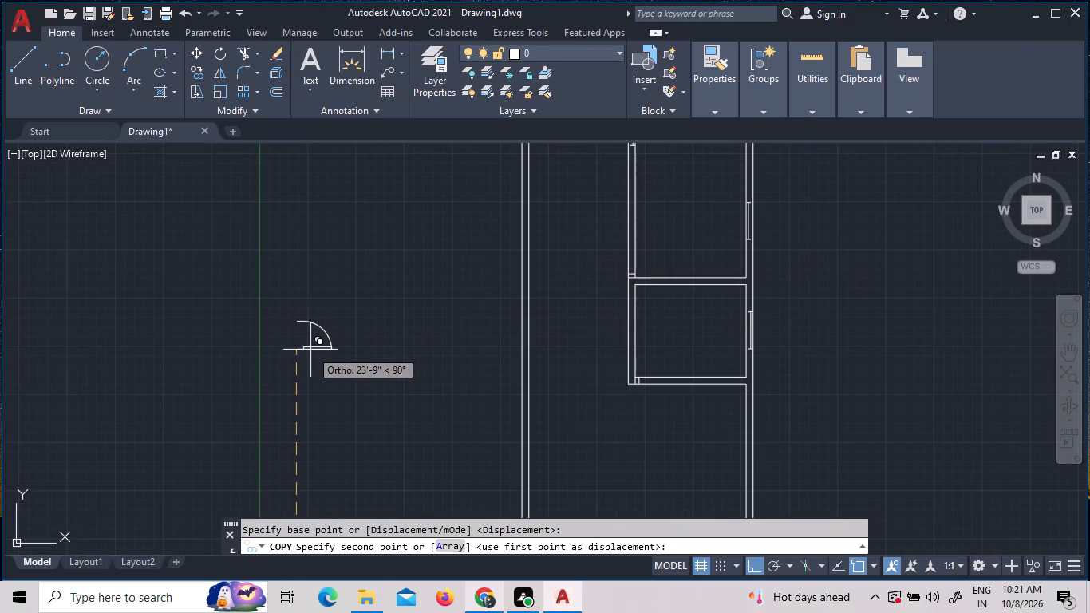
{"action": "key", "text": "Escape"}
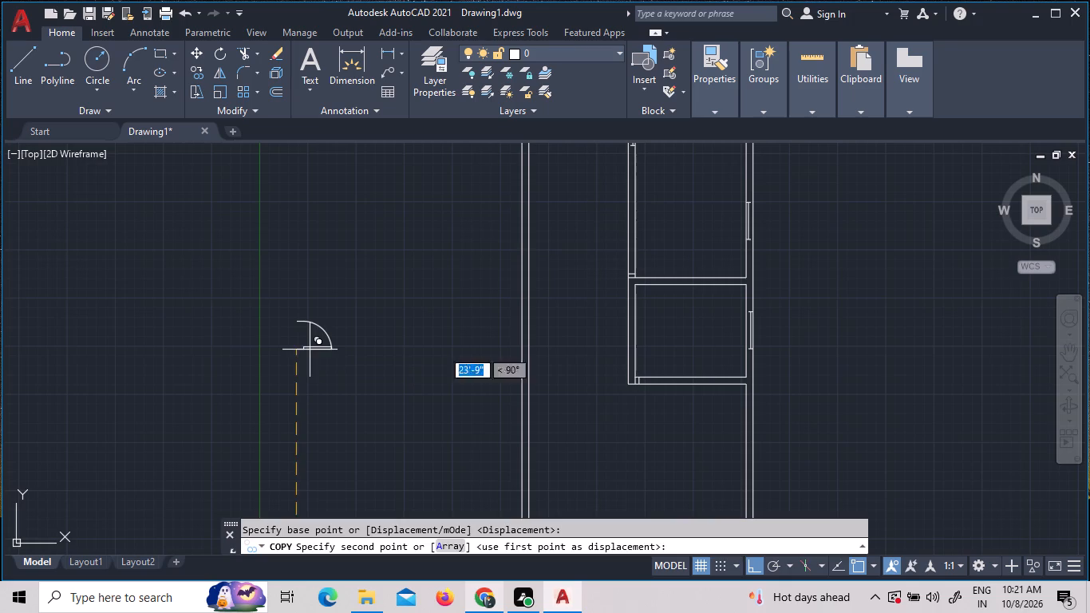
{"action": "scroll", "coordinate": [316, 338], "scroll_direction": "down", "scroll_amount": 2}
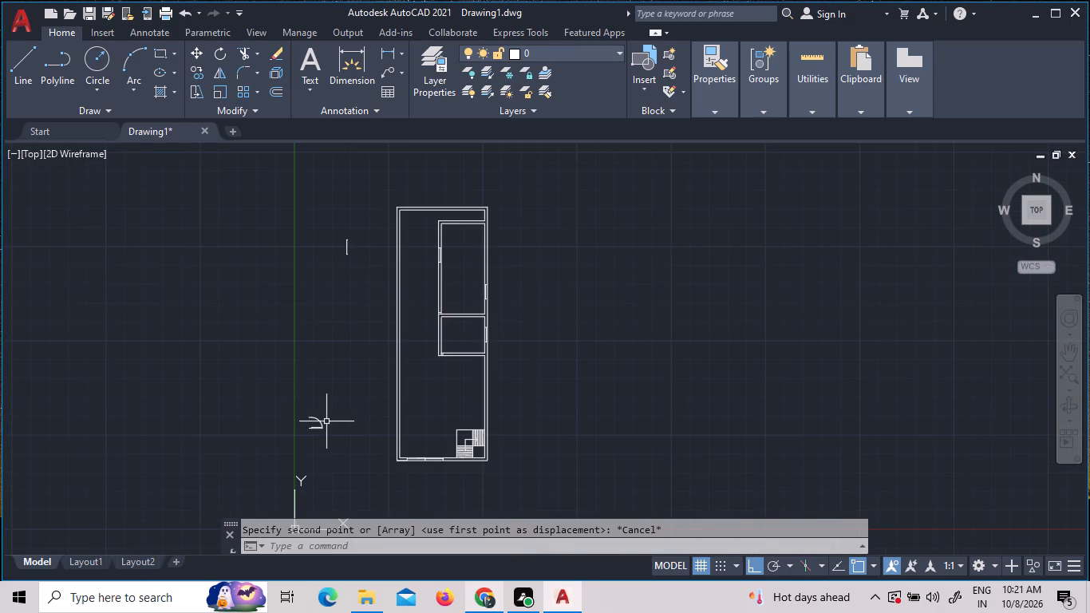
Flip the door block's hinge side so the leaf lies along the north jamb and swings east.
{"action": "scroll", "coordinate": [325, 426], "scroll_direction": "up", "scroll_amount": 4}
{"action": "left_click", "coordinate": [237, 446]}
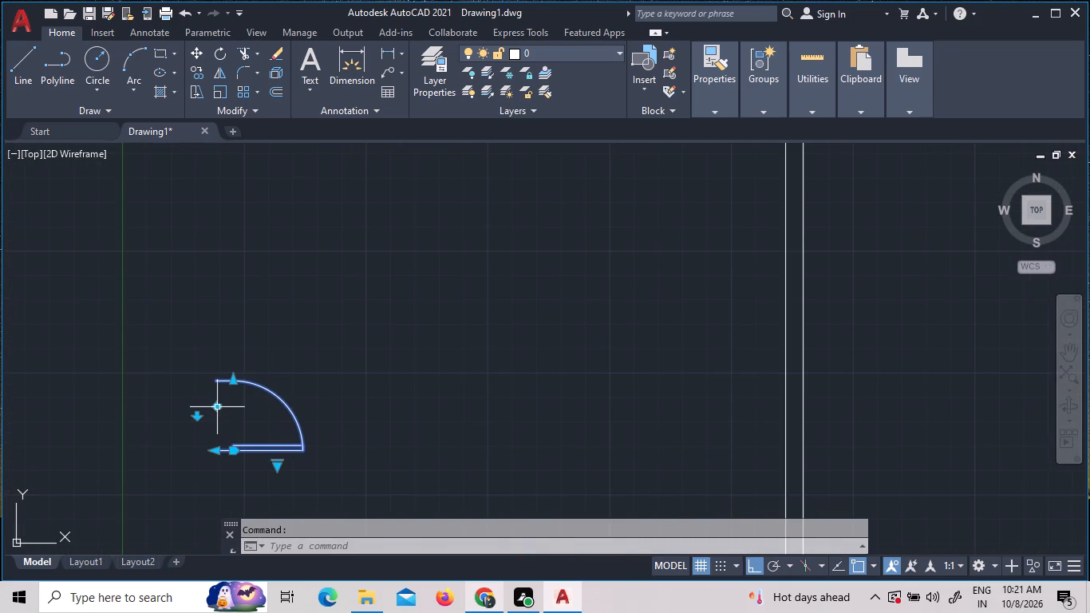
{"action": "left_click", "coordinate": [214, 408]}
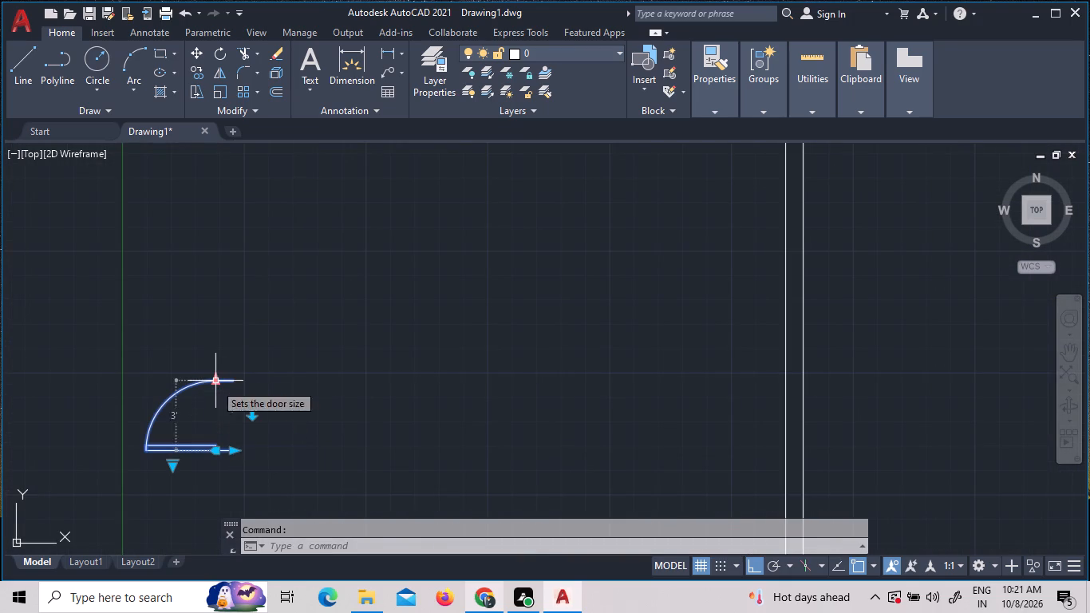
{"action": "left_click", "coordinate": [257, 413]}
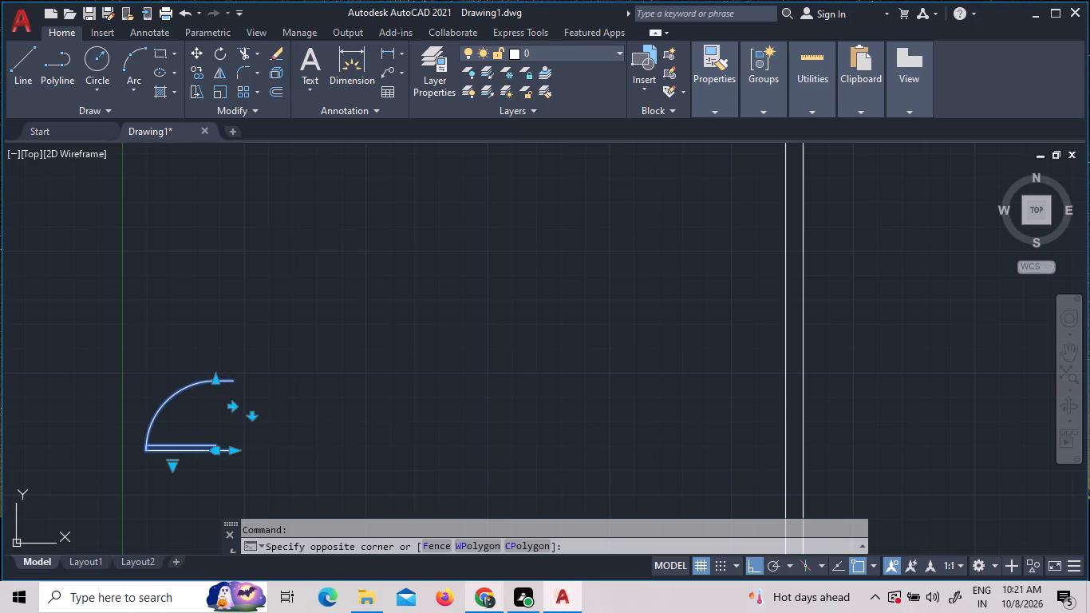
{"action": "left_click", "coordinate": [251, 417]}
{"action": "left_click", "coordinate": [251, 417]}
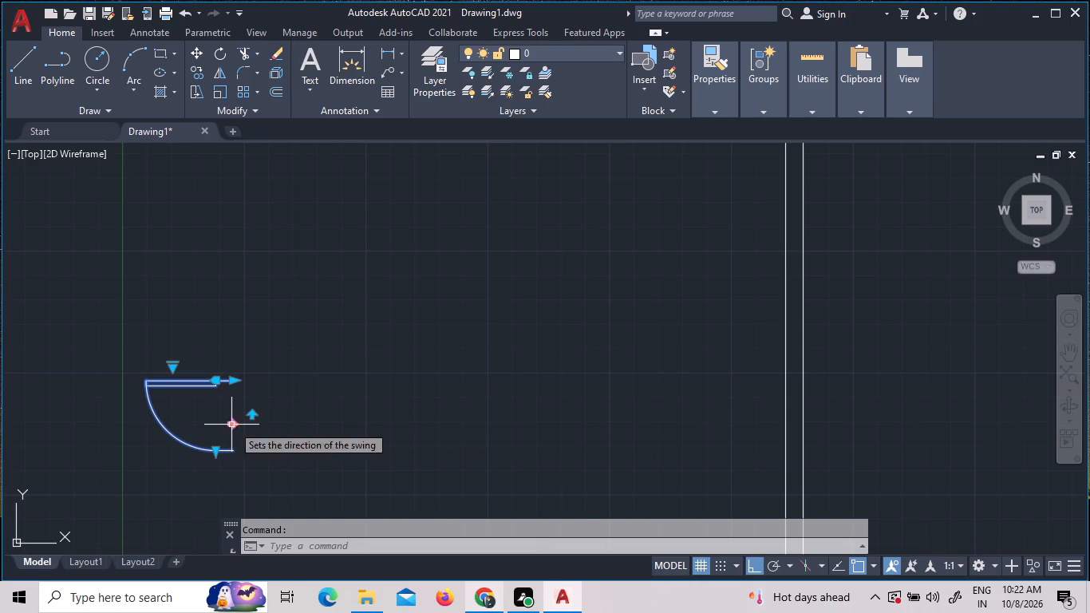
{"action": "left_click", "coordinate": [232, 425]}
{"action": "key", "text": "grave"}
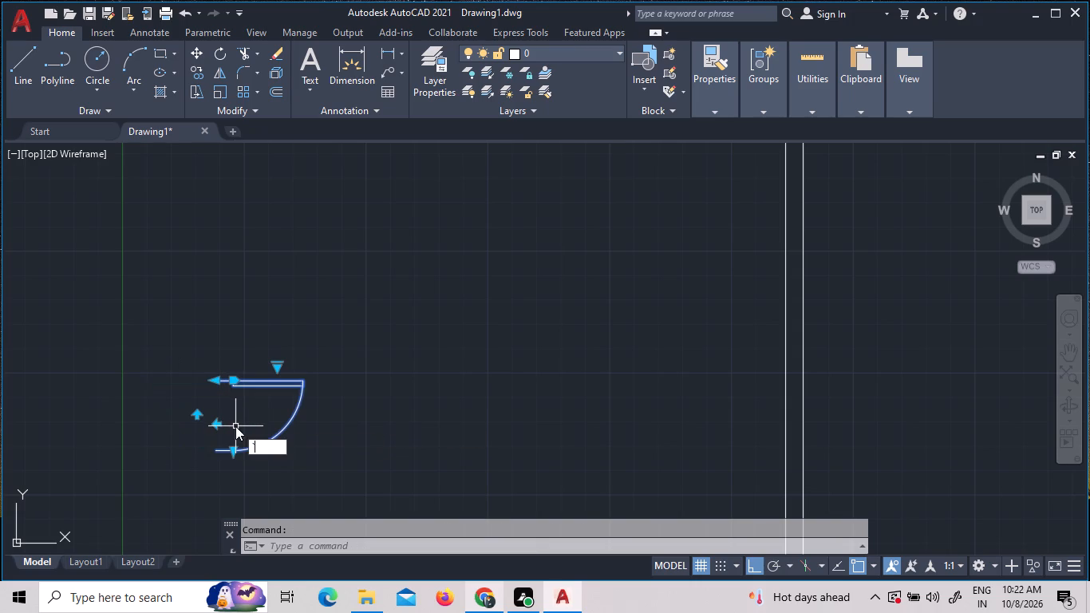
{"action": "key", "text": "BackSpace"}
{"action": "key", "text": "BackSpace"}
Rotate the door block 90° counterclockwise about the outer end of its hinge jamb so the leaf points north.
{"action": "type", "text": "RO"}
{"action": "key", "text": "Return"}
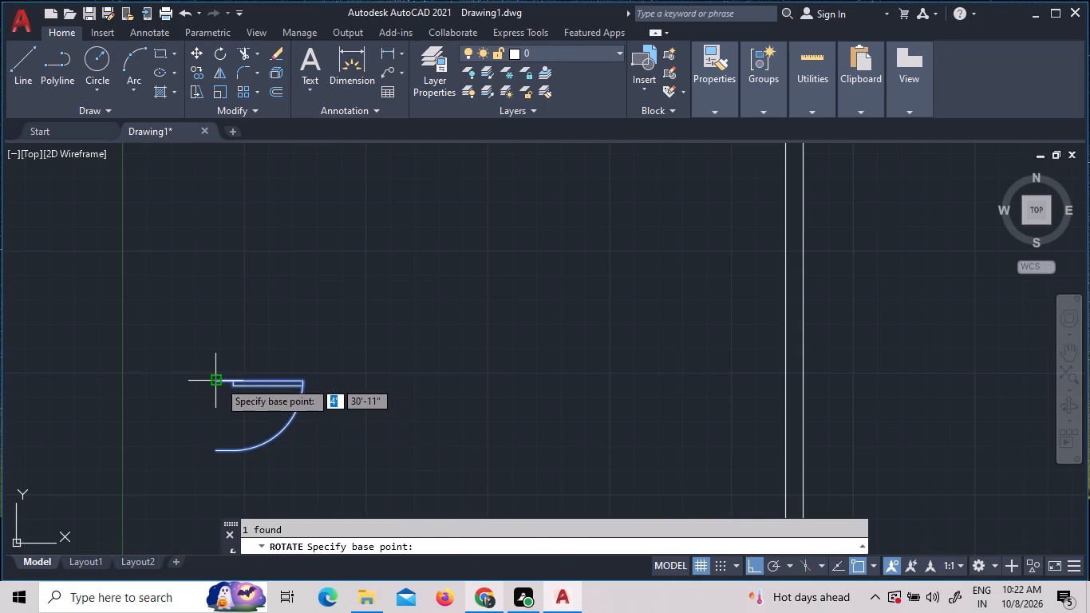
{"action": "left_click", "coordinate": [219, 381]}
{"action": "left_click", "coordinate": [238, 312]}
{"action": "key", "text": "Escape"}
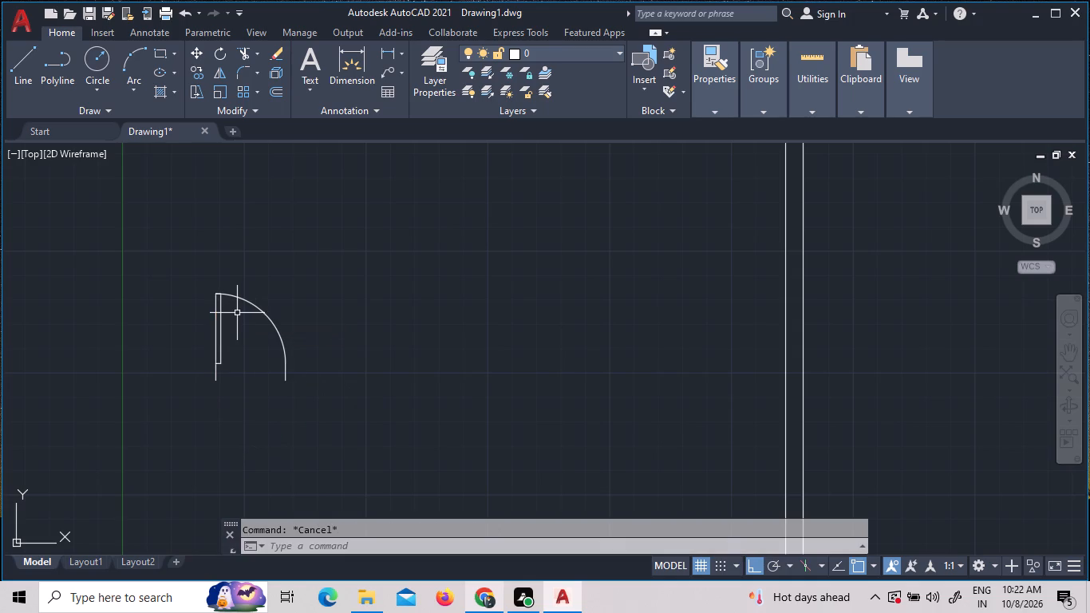
Copy the door block from the outer end of its hinge jamb to just above the west jamb line in the small inner room's south wall.
{"action": "left_click", "coordinate": [217, 321]}
{"action": "right_click", "coordinate": [217, 321]}
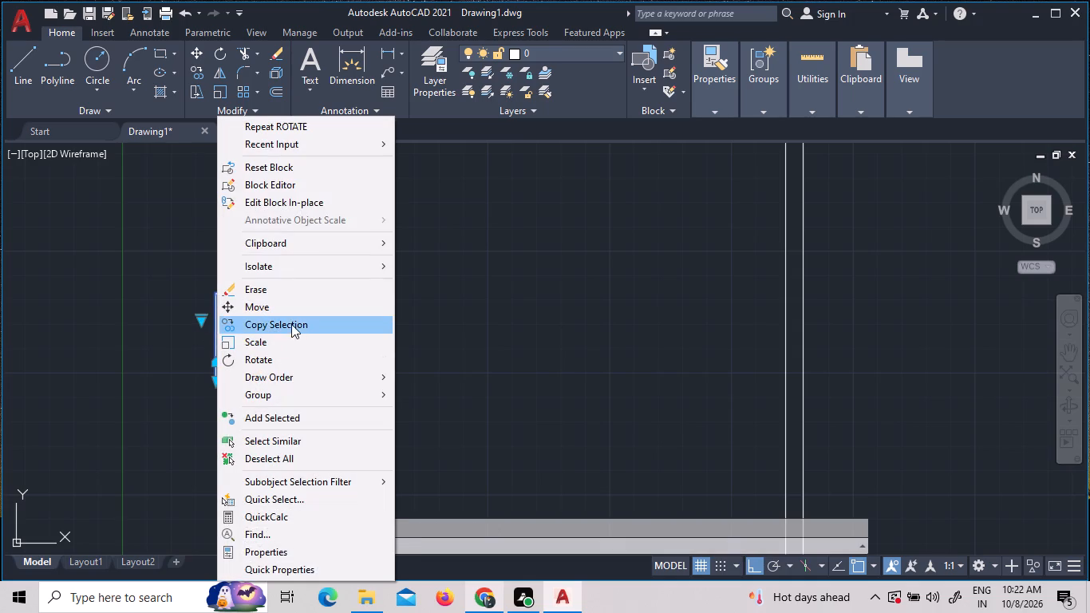
{"action": "left_click", "coordinate": [291, 324]}
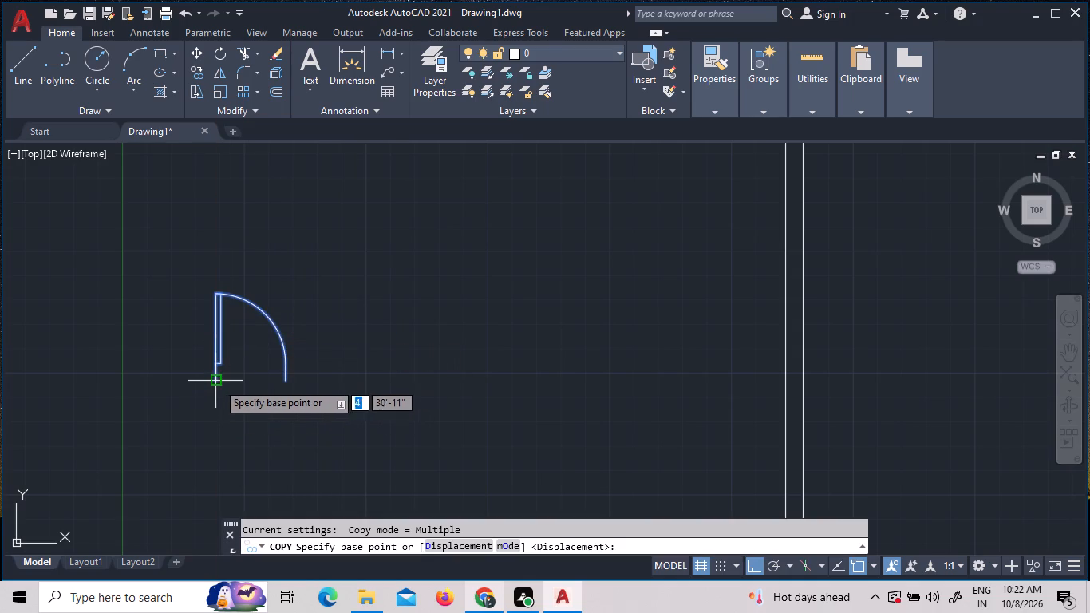
{"action": "left_click_drag", "start_coordinate": [217, 382], "coordinate": [225, 384]}
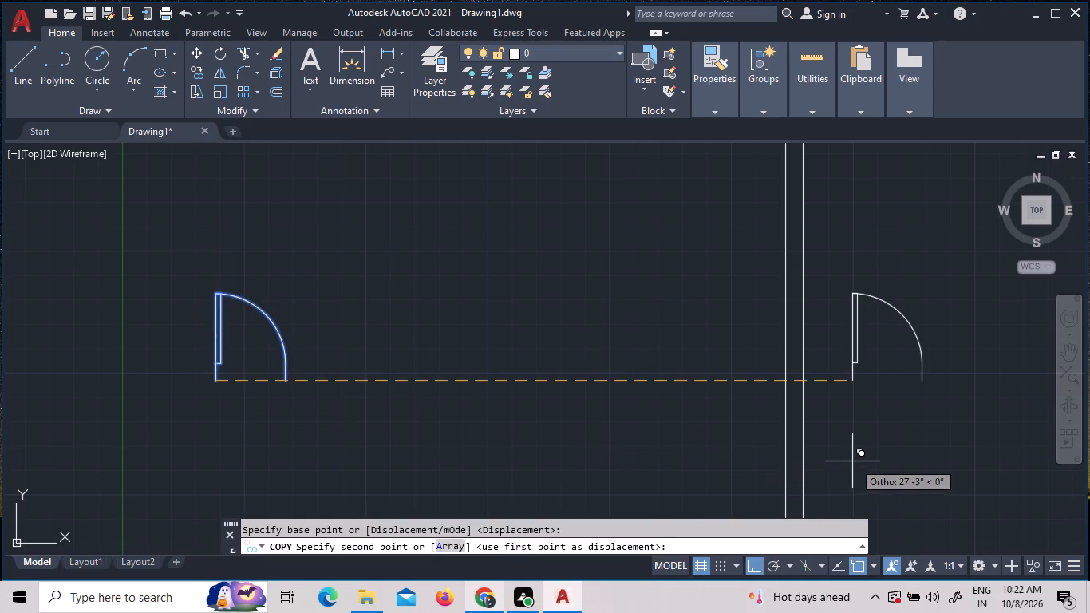
{"action": "key", "text": "F9"}
{"action": "key", "text": "F9"}
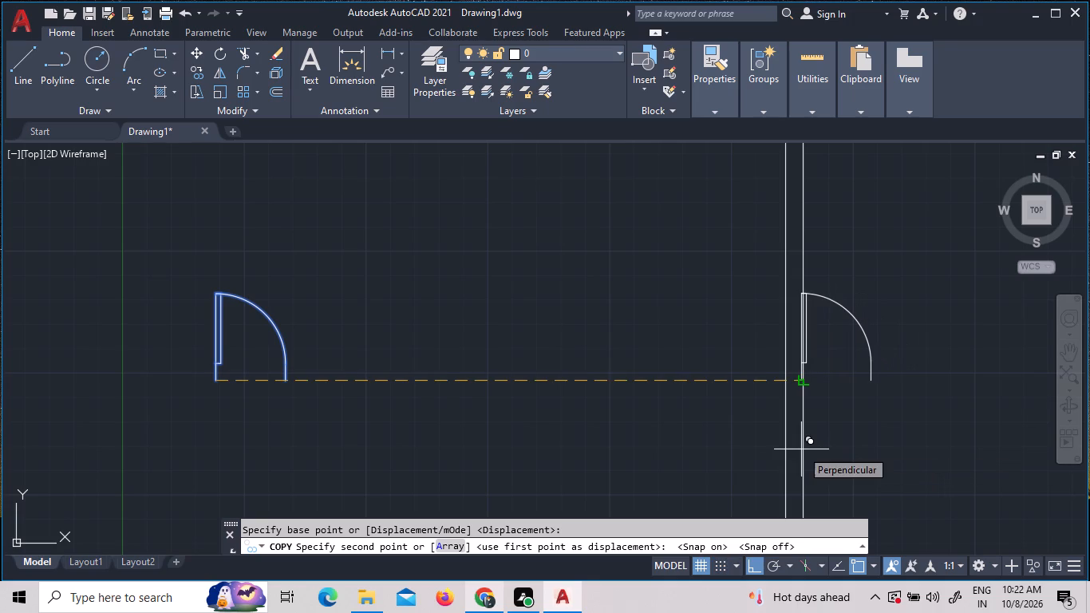
{"action": "key", "text": "F8"}
{"action": "scroll", "coordinate": [851, 467], "scroll_direction": "down", "scroll_amount": 1}
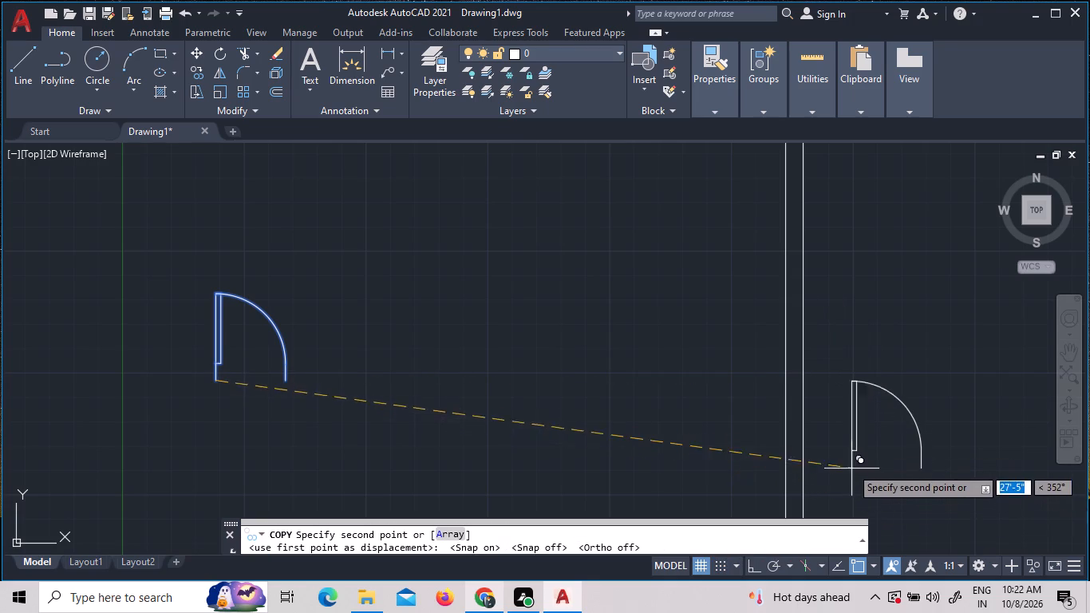
{"action": "scroll", "coordinate": [851, 467], "scroll_direction": "down", "scroll_amount": 3}
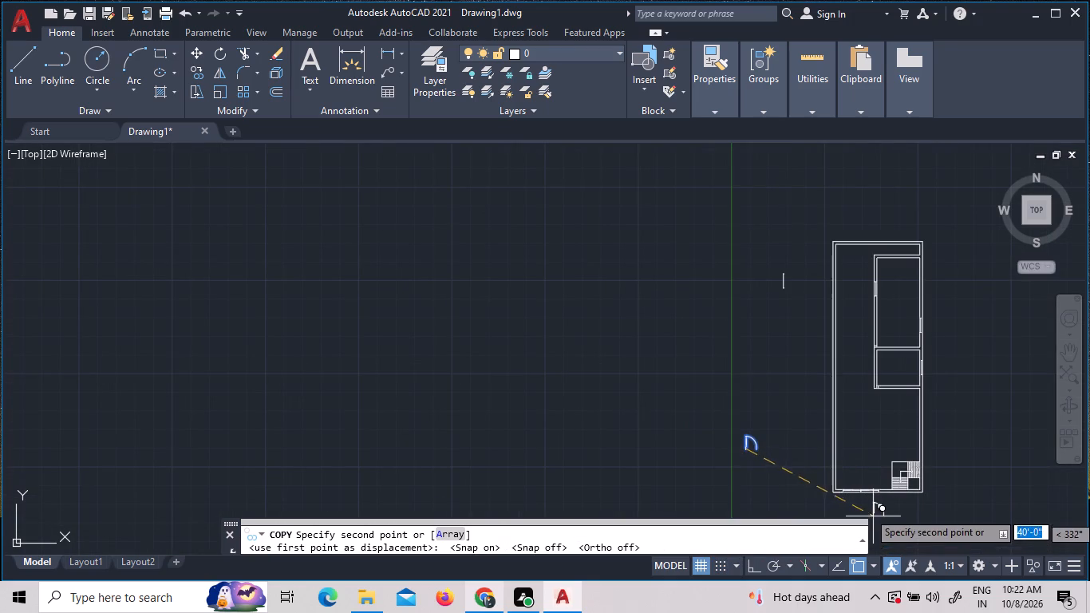
{"action": "scroll", "coordinate": [899, 379], "scroll_direction": "up", "scroll_amount": 7}
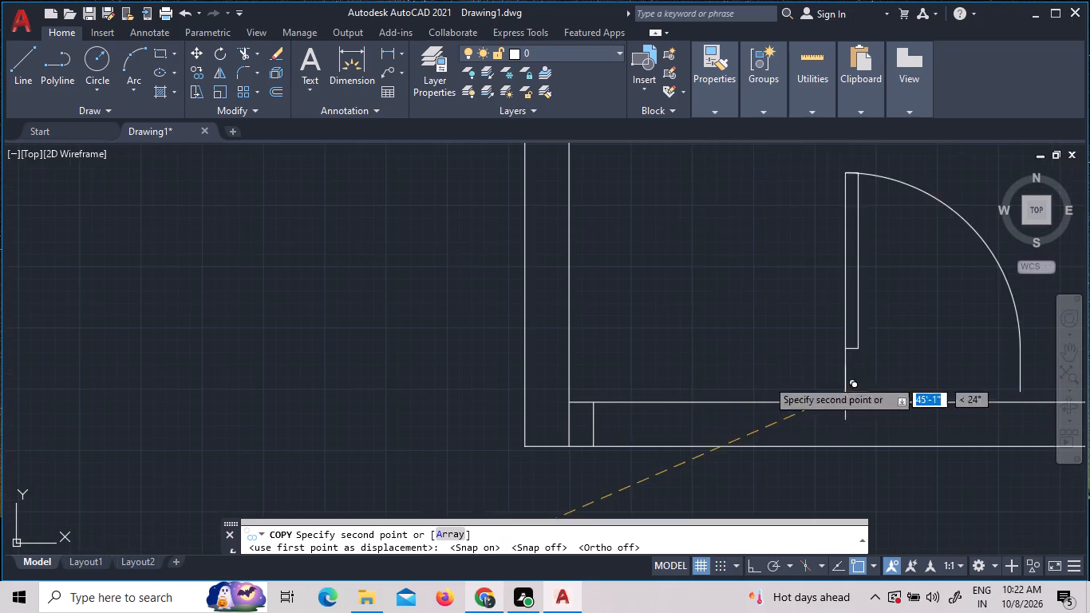
{"action": "scroll", "coordinate": [571, 409], "scroll_direction": "up", "scroll_amount": 3}
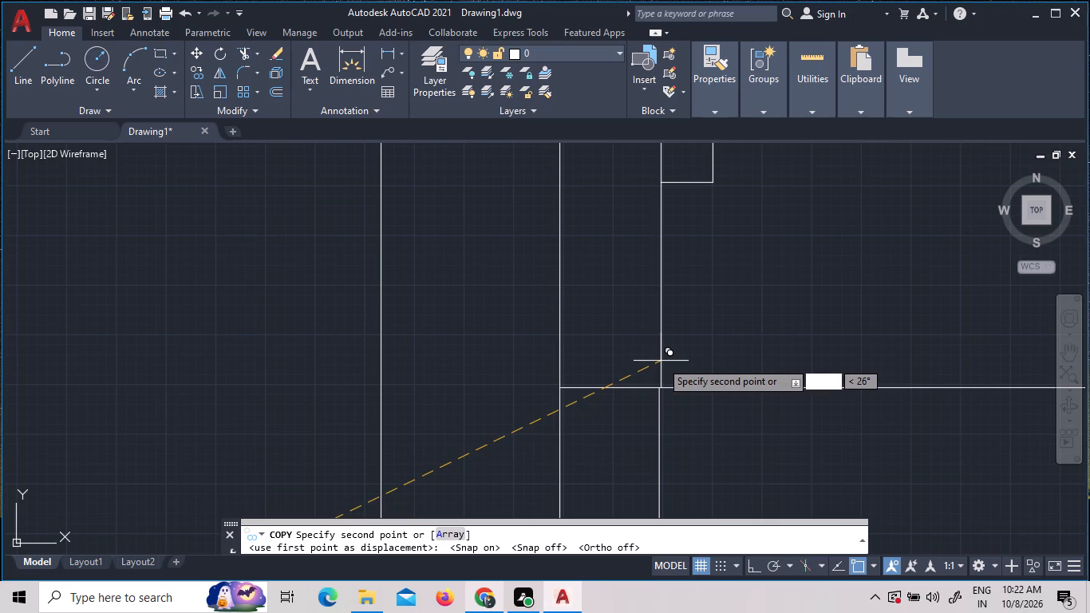
{"action": "left_click", "coordinate": [661, 361]}
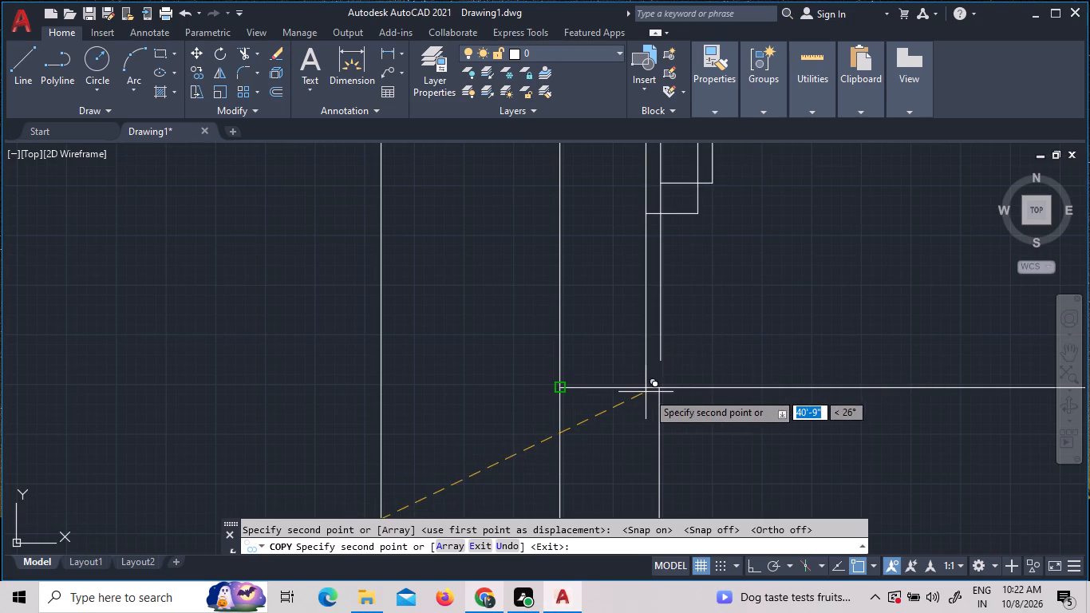
{"action": "scroll", "coordinate": [662, 403], "scroll_direction": "down", "scroll_amount": 4}
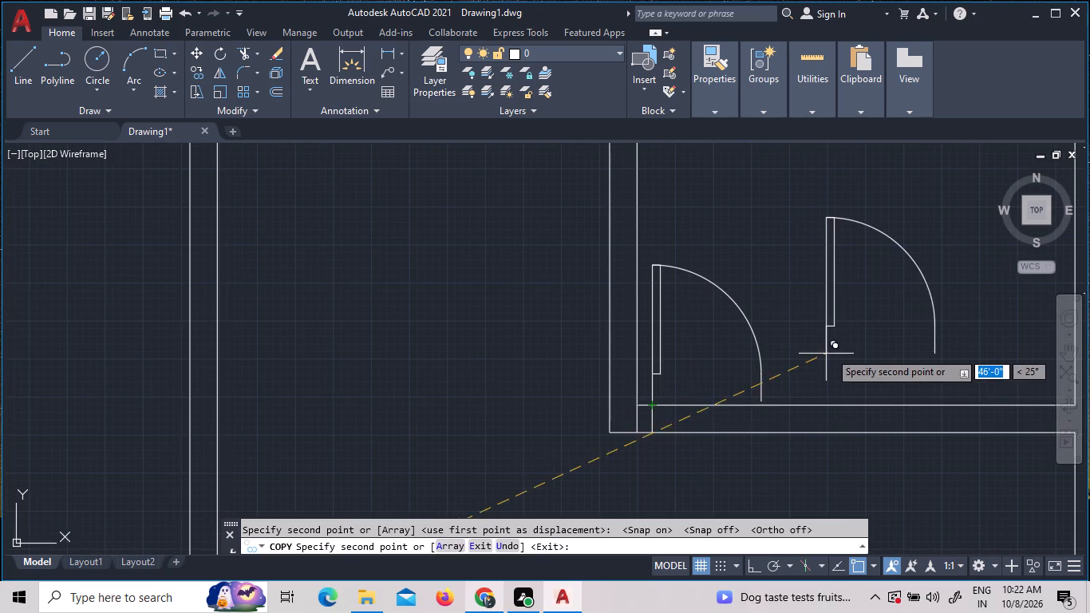
{"action": "key", "text": "Escape"}
Move the copied door straight south from its hinge-jamb end with Ortho on, onto the south wall's inner face at the west jamb line.
{"action": "scroll", "coordinate": [734, 400], "scroll_direction": "up", "scroll_amount": 2}
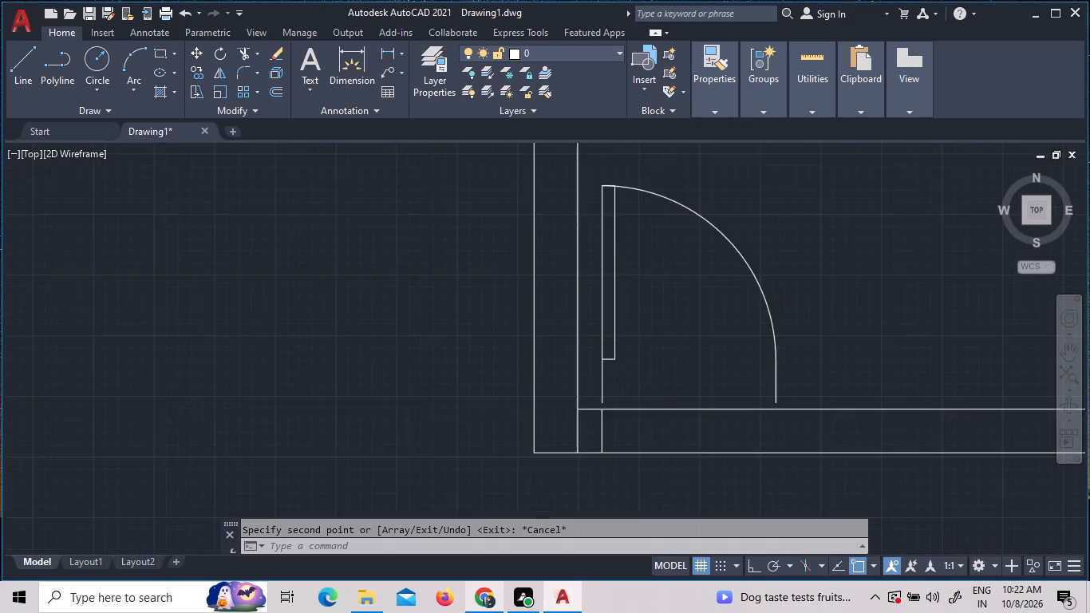
{"action": "scroll", "coordinate": [519, 419], "scroll_direction": "up", "scroll_amount": 2}
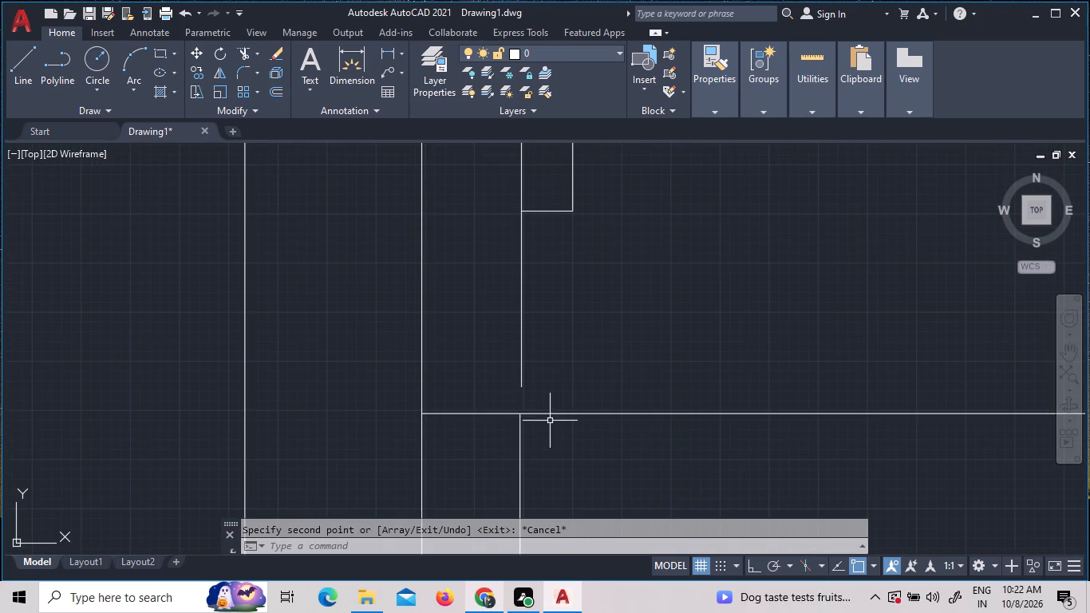
{"action": "scroll", "coordinate": [531, 408], "scroll_direction": "up", "scroll_amount": 2}
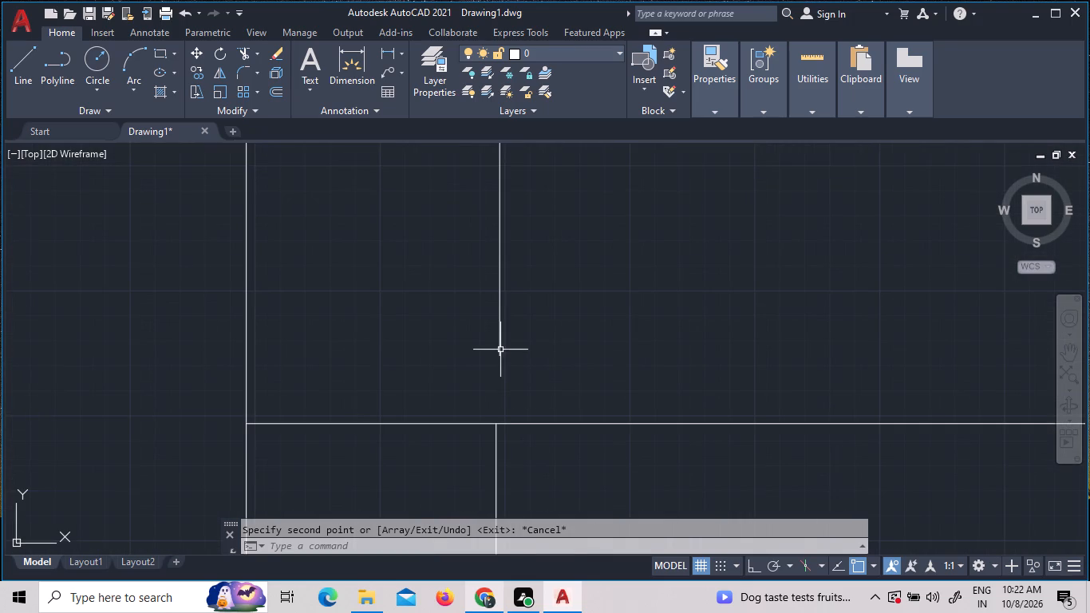
{"action": "left_click", "coordinate": [500, 350]}
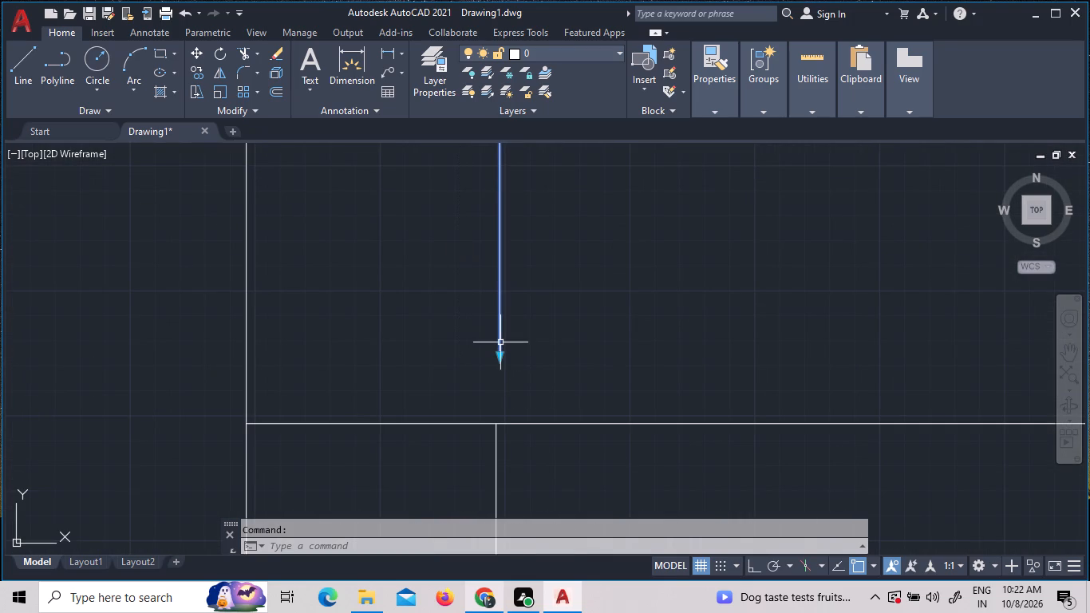
{"action": "right_click", "coordinate": [500, 344]}
{"action": "left_click", "coordinate": [533, 307]}
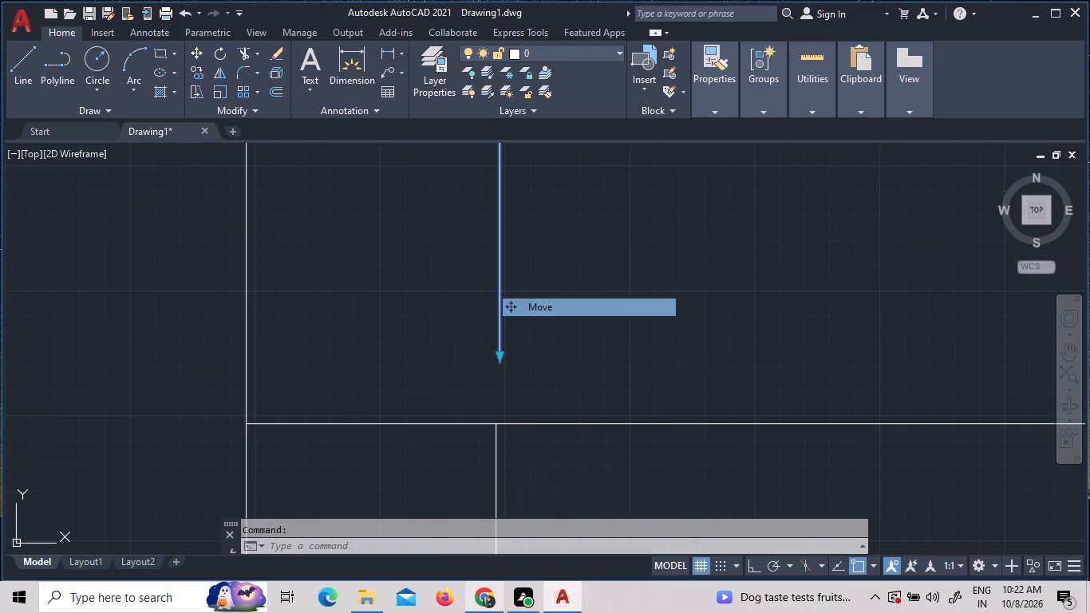
{"action": "left_click", "coordinate": [500, 358]}
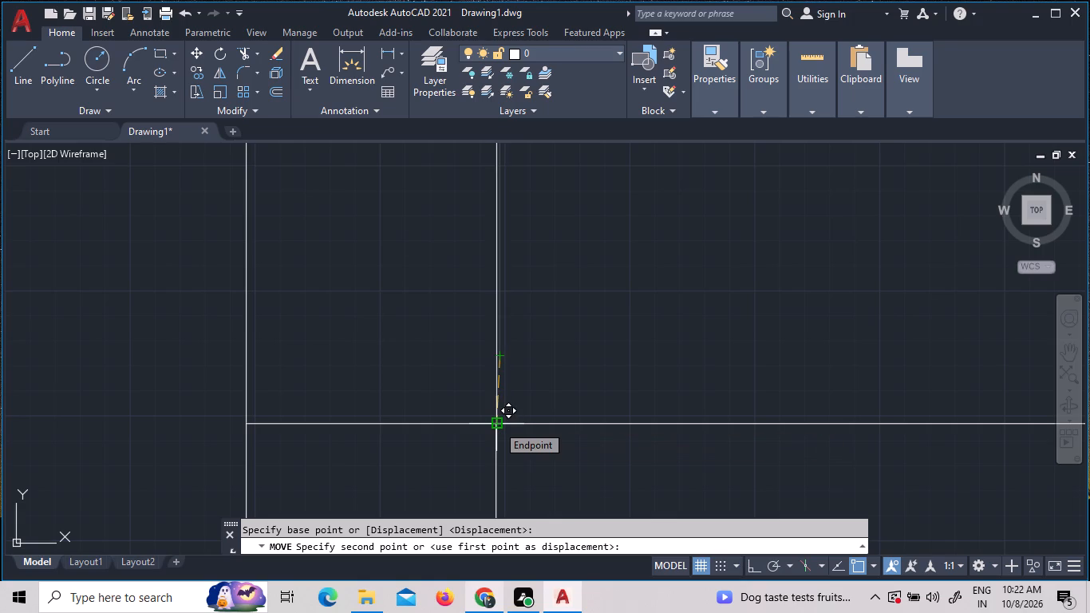
{"action": "key", "text": "F8"}
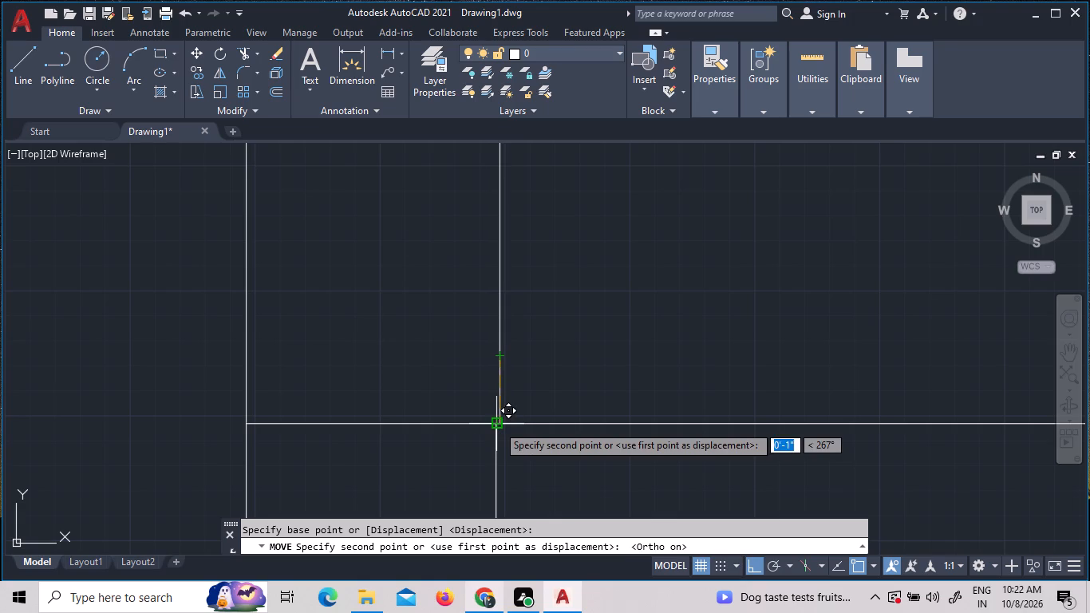
{"action": "scroll", "coordinate": [496, 429], "scroll_direction": "up", "scroll_amount": 4}
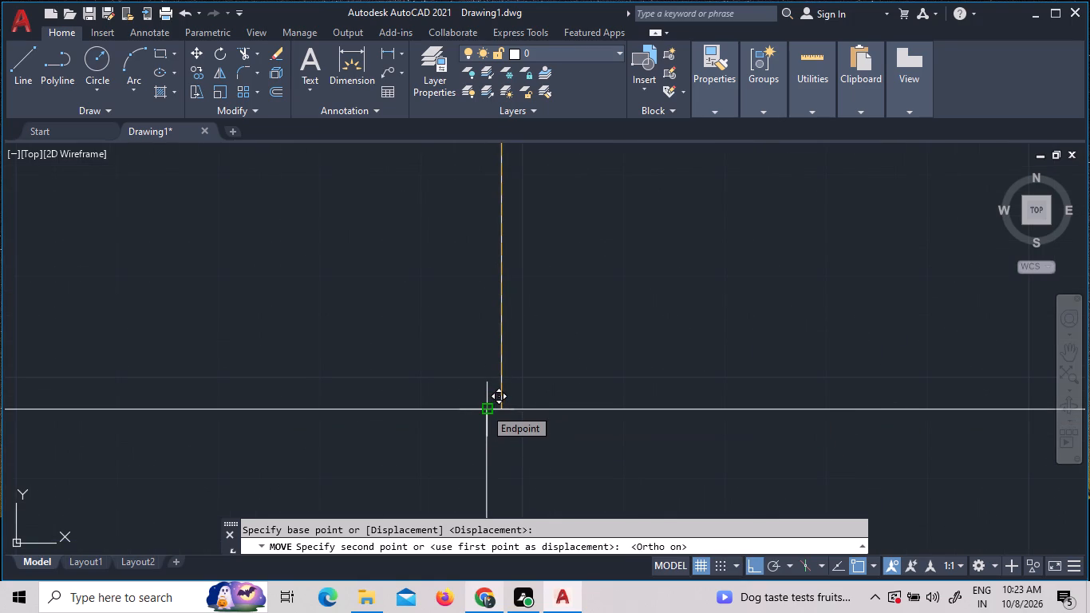
{"action": "left_click", "coordinate": [484, 408]}
Examine how both jamb ends of the copied door line up with the south wall and the existing jamb line.
{"action": "scroll", "coordinate": [527, 414], "scroll_direction": "down", "scroll_amount": 5}
{"action": "scroll", "coordinate": [526, 418], "scroll_direction": "up", "scroll_amount": 3}
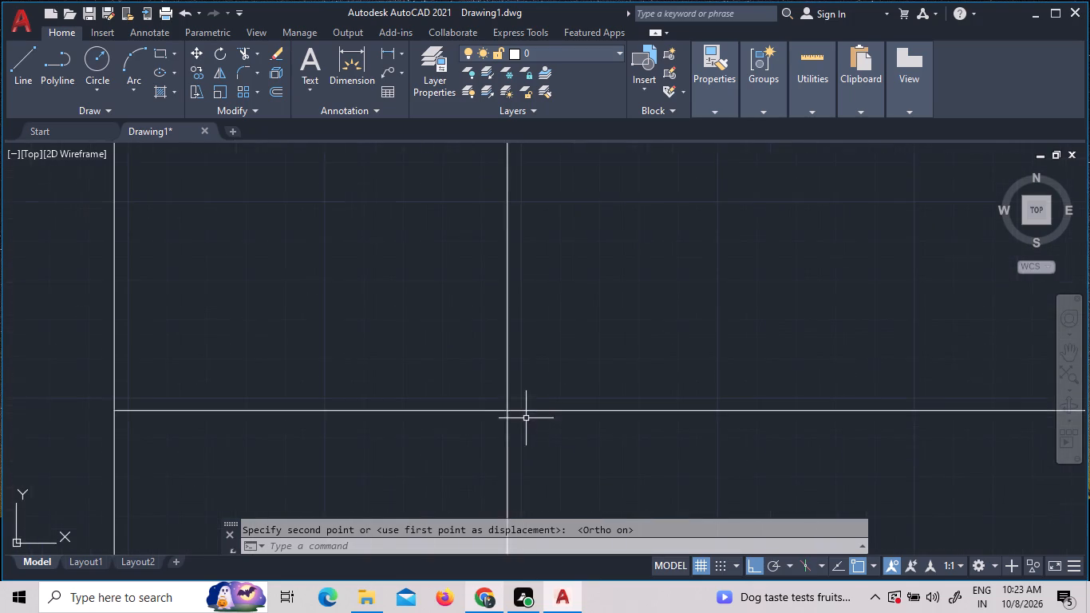
{"action": "scroll", "coordinate": [521, 417], "scroll_direction": "up", "scroll_amount": 4}
{"action": "scroll", "coordinate": [401, 356], "scroll_direction": "up", "scroll_amount": 3}
{"action": "scroll", "coordinate": [400, 355], "scroll_direction": "down", "scroll_amount": 5}
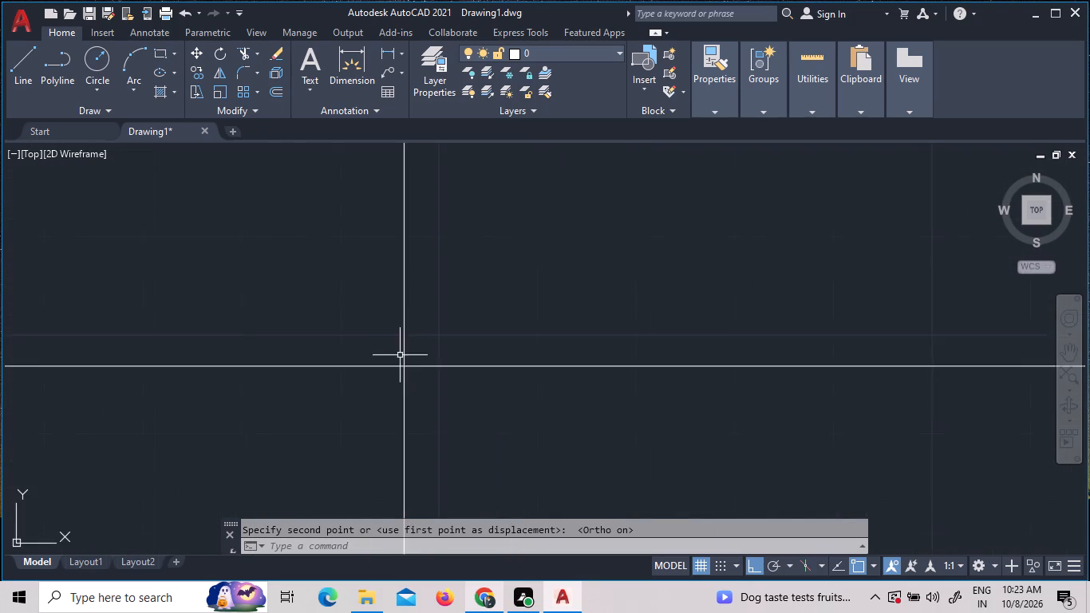
{"action": "scroll", "coordinate": [399, 360], "scroll_direction": "down", "scroll_amount": 6}
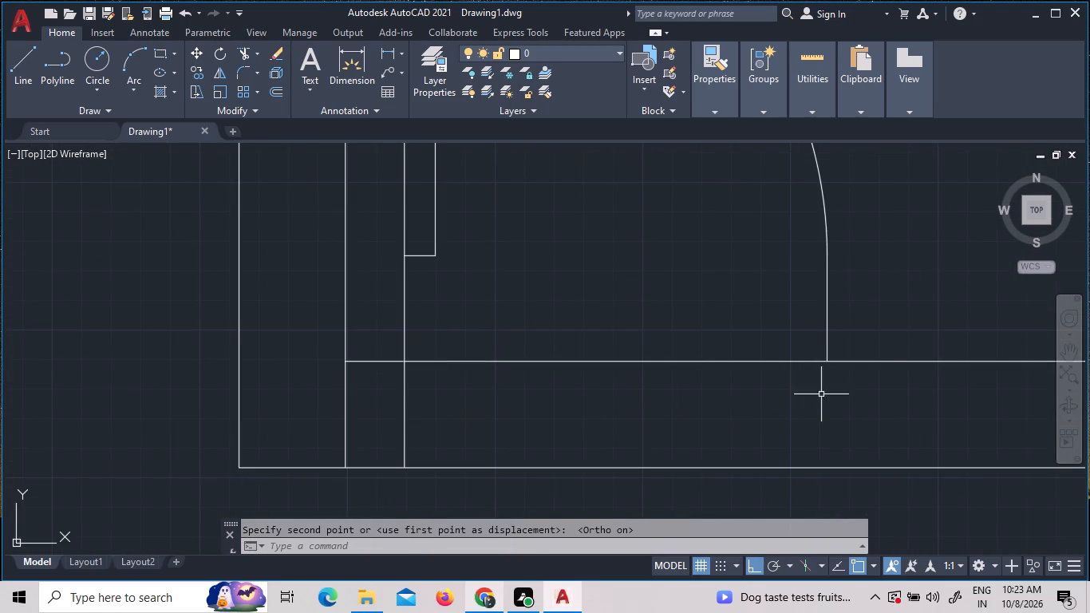
{"action": "scroll", "coordinate": [876, 375], "scroll_direction": "up", "scroll_amount": 1}
{"action": "scroll", "coordinate": [862, 378], "scroll_direction": "down", "scroll_amount": 1}
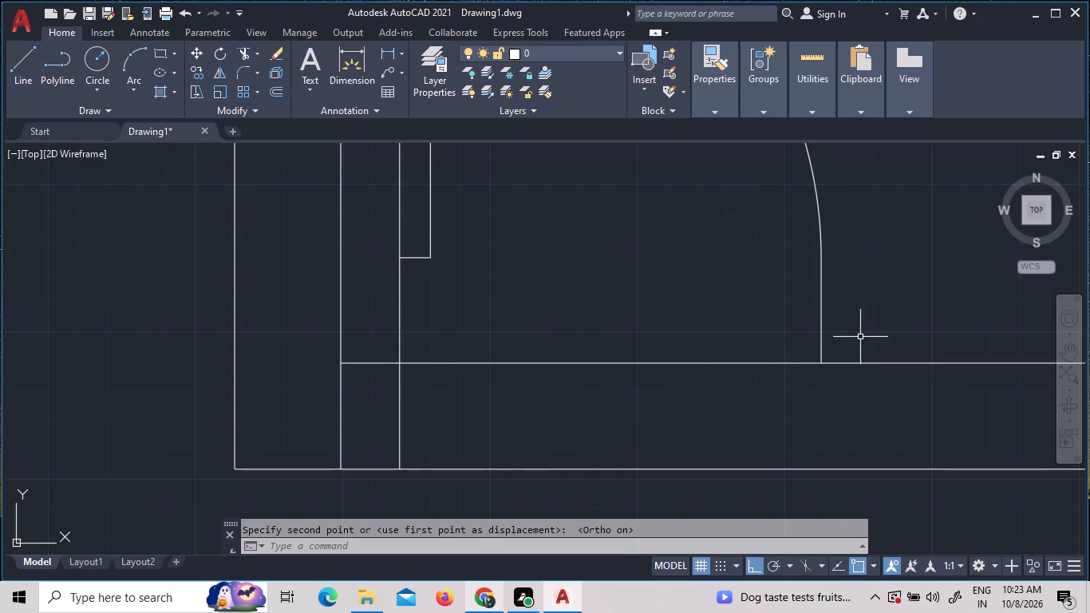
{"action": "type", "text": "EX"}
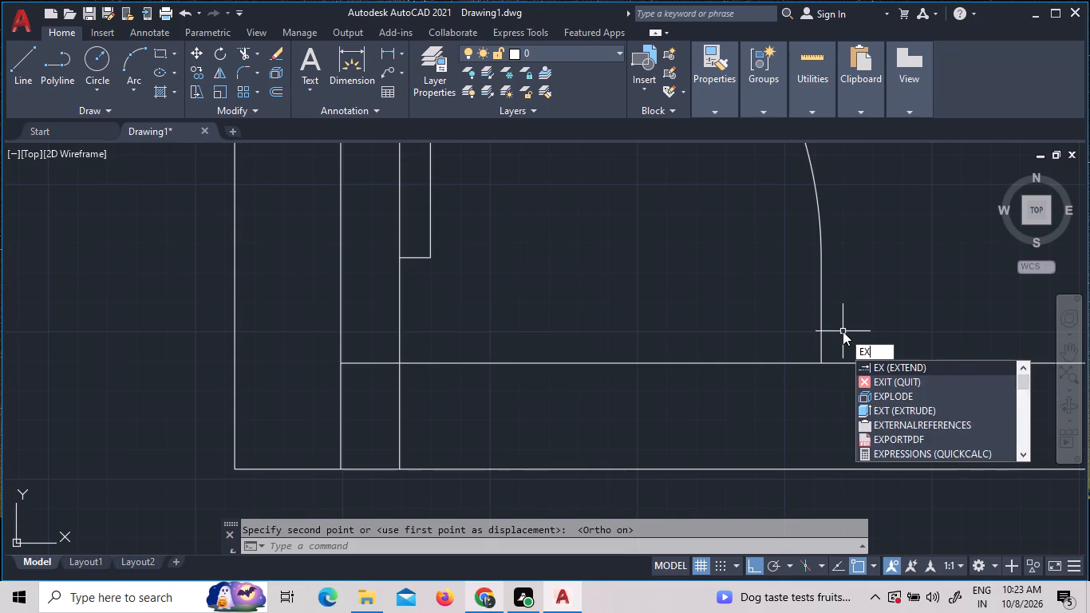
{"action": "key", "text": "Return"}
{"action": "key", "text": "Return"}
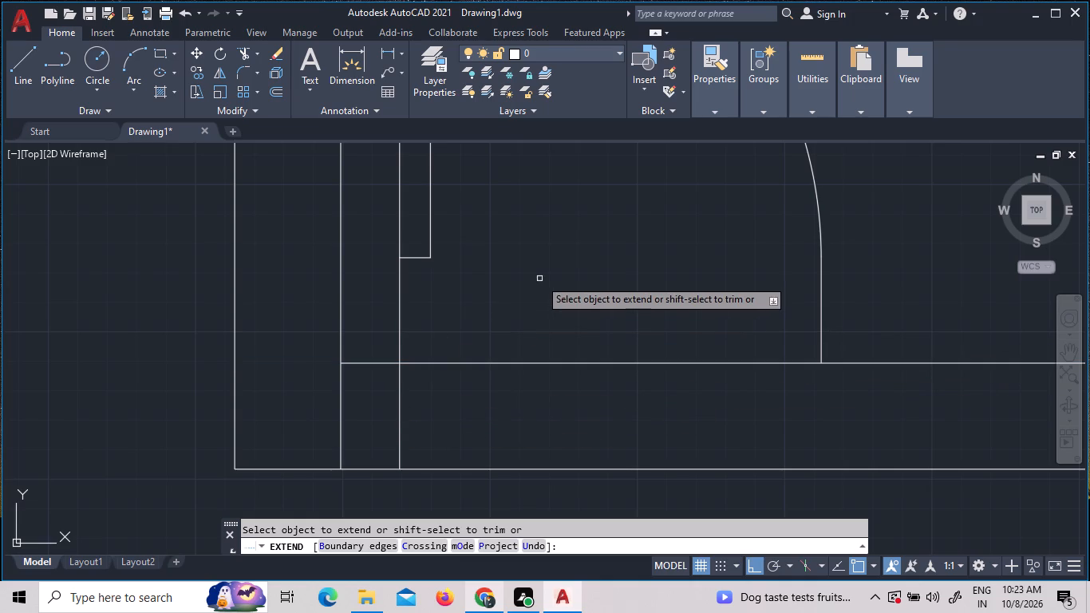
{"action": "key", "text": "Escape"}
Offset the west jamb line in the south wall 3' to the east to mark the other side of the door opening.
{"action": "key", "text": "o"}
{"action": "key", "text": "Return"}
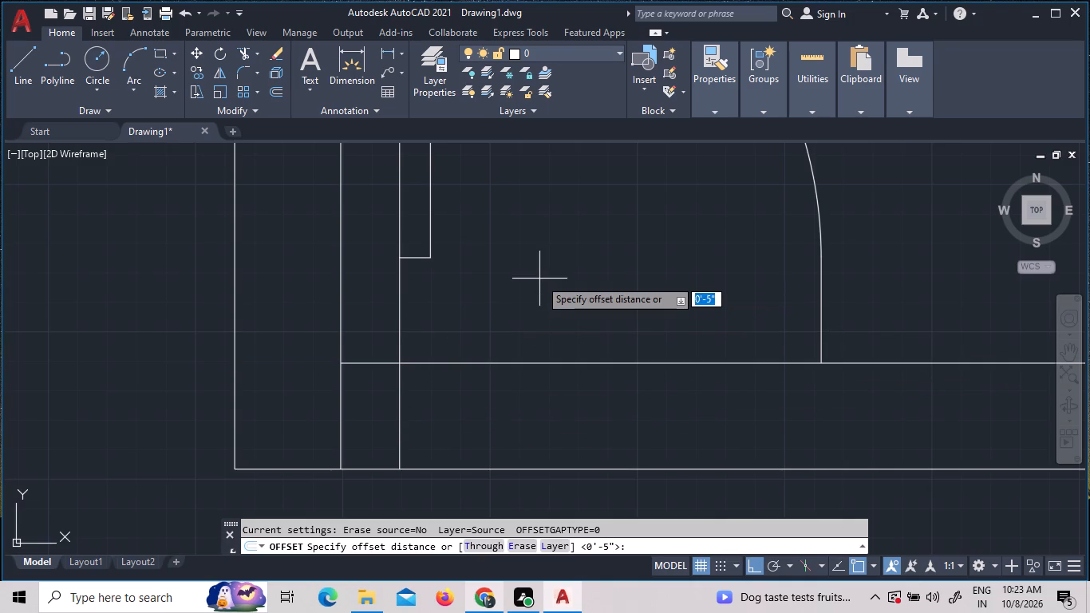
{"action": "type", "text": "3'"}
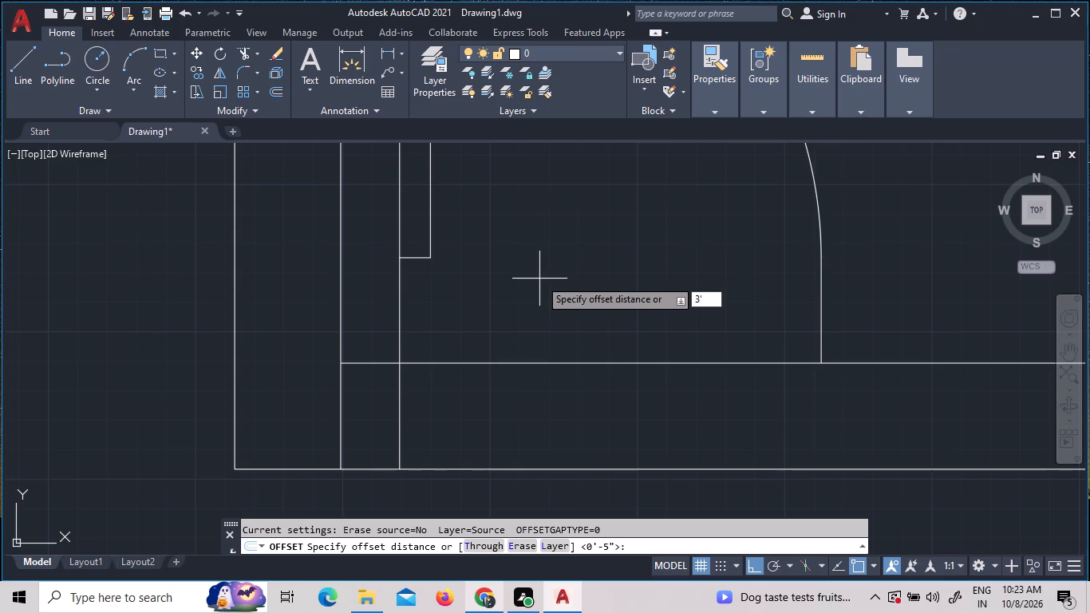
{"action": "key", "text": "Return"}
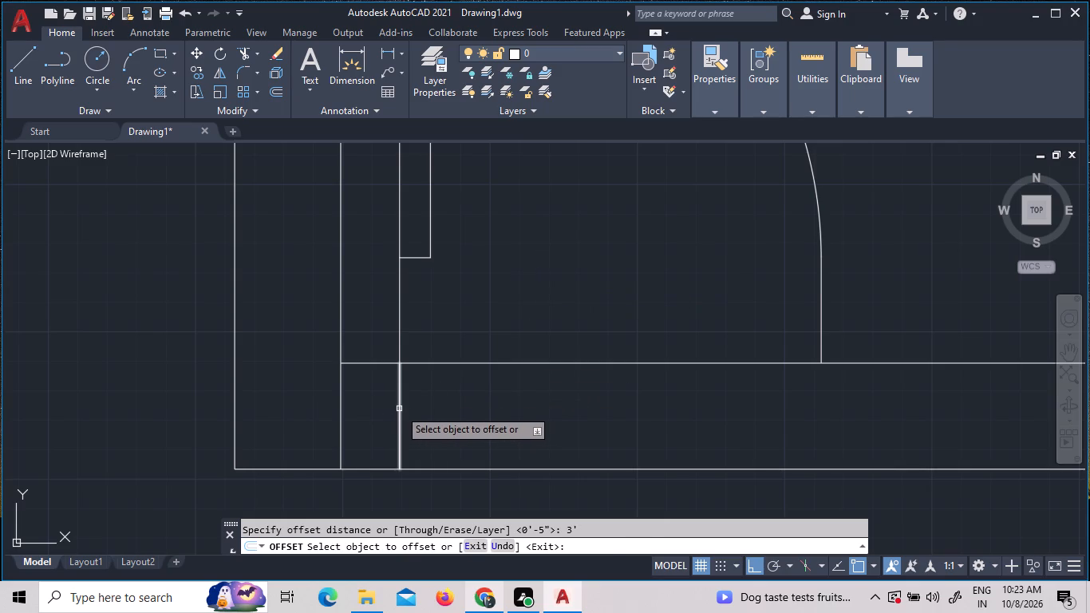
{"action": "left_click", "coordinate": [399, 409]}
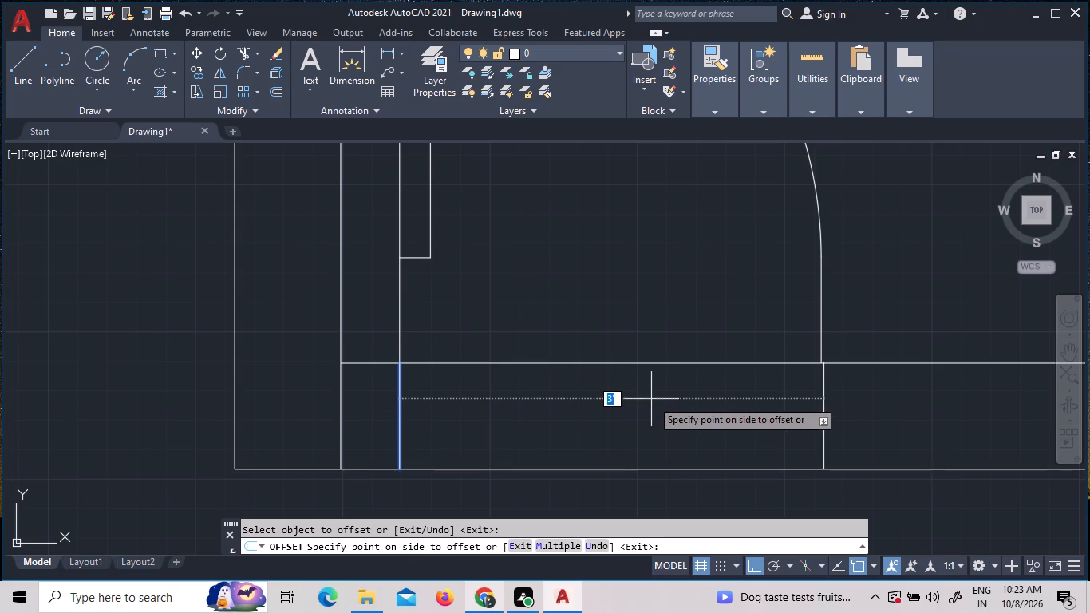
{"action": "left_click", "coordinate": [651, 399]}
{"action": "scroll", "coordinate": [392, 358], "scroll_direction": "up", "scroll_amount": 2}
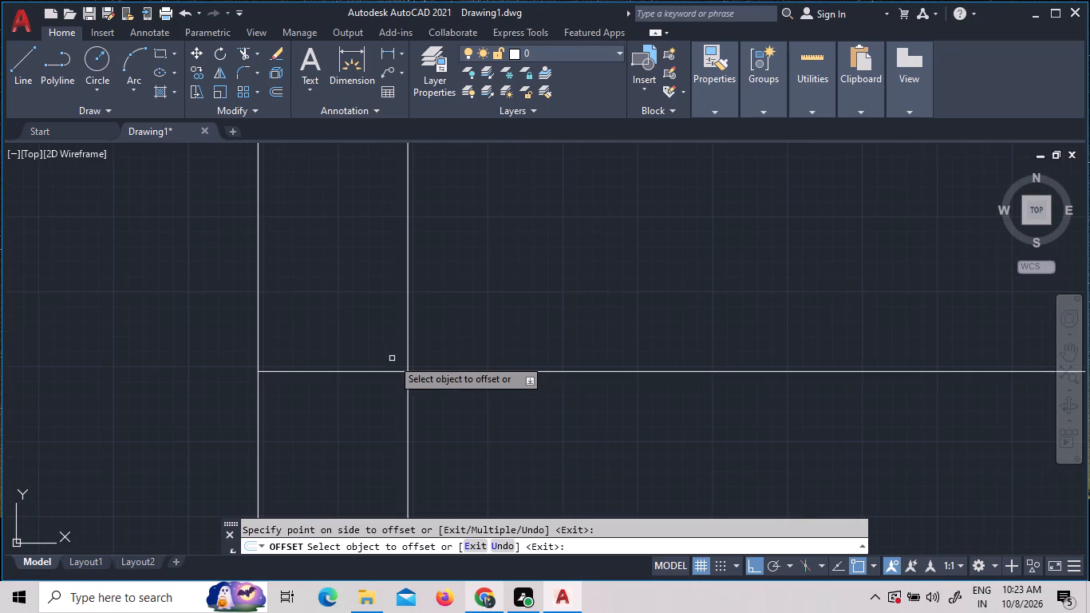
{"action": "scroll", "coordinate": [392, 360], "scroll_direction": "up", "scroll_amount": 4}
{"action": "scroll", "coordinate": [455, 451], "scroll_direction": "up", "scroll_amount": 4}
{"action": "scroll", "coordinate": [505, 357], "scroll_direction": "up", "scroll_amount": 2}
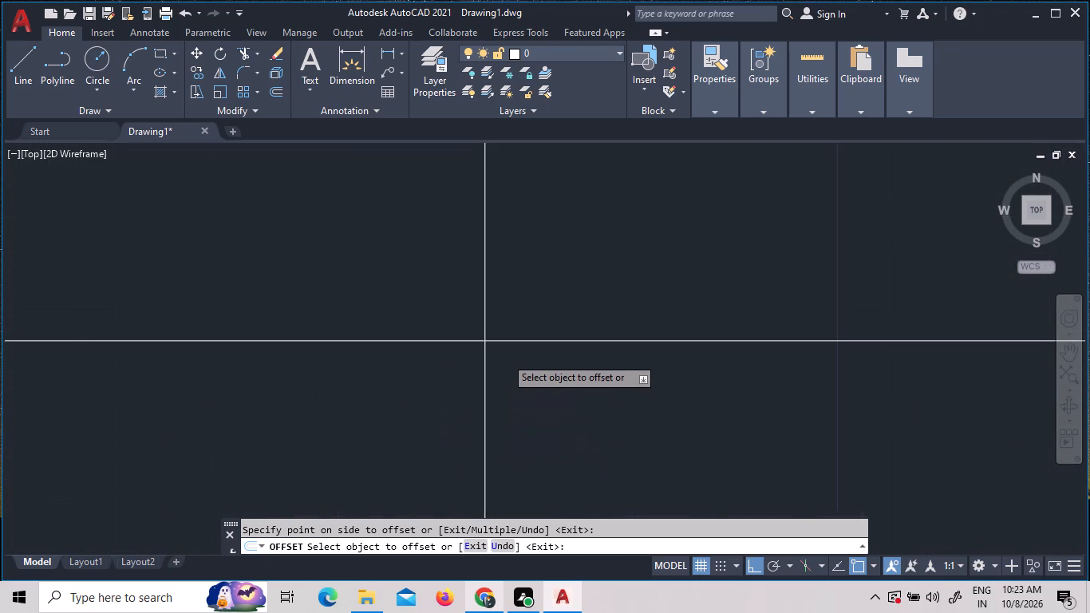
{"action": "scroll", "coordinate": [500, 356], "scroll_direction": "up", "scroll_amount": 3}
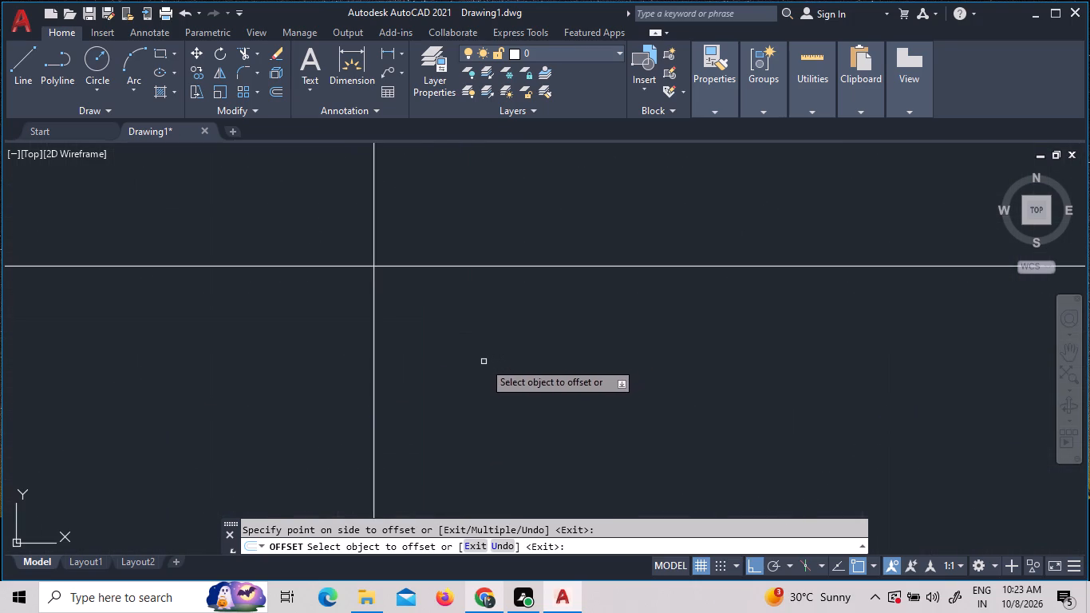
{"action": "key", "text": "Escape"}
Move the east jamb line by its upper end onto the copied door's east jamb end at the south wall's inner face.
{"action": "scroll", "coordinate": [465, 370], "scroll_direction": "down", "scroll_amount": 10}
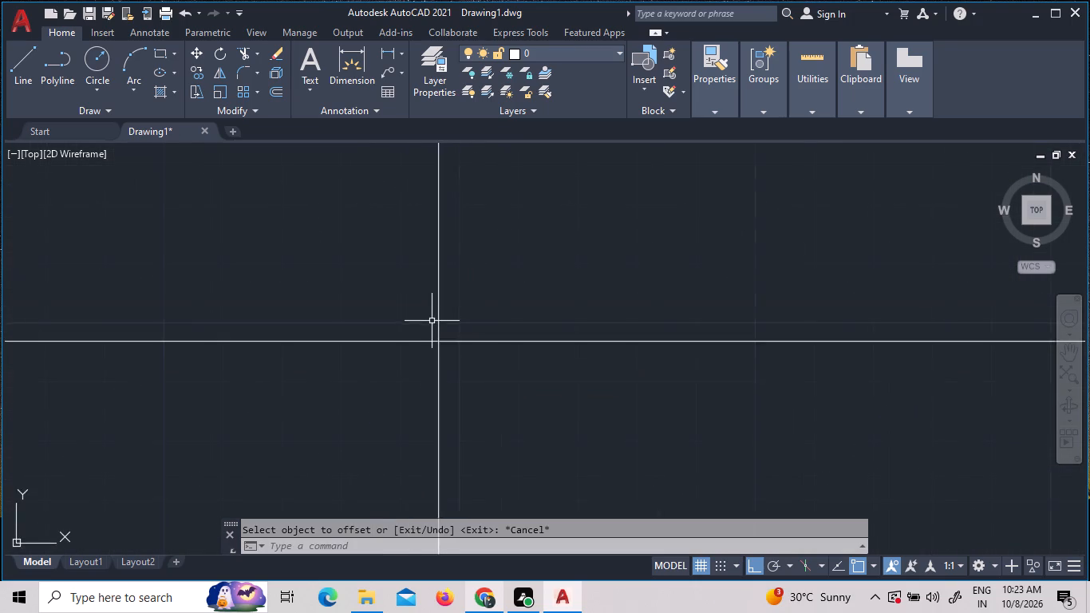
{"action": "scroll", "coordinate": [432, 315], "scroll_direction": "down", "scroll_amount": 8}
{"action": "scroll", "coordinate": [512, 307], "scroll_direction": "up", "scroll_amount": 2}
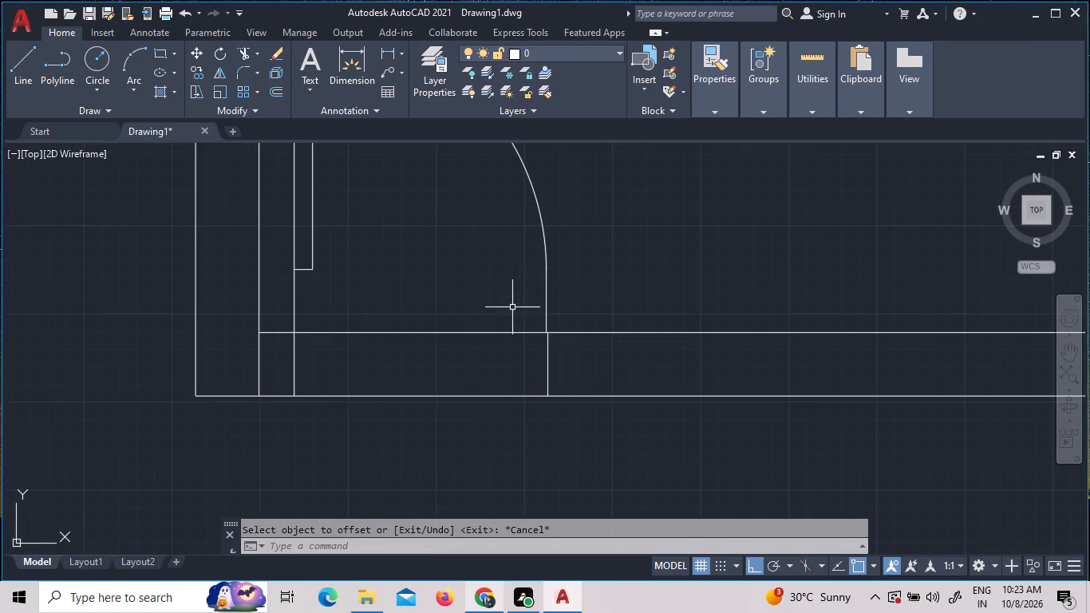
{"action": "scroll", "coordinate": [555, 366], "scroll_direction": "up", "scroll_amount": 3}
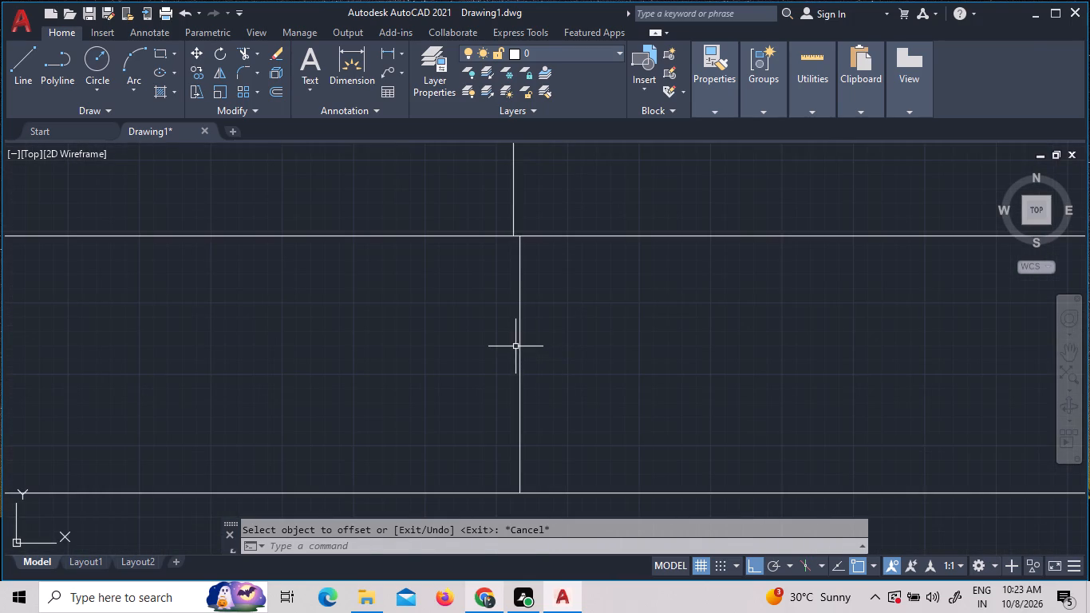
{"action": "left_click", "coordinate": [515, 346]}
{"action": "left_click", "coordinate": [543, 342]}
{"action": "left_click", "coordinate": [531, 338]}
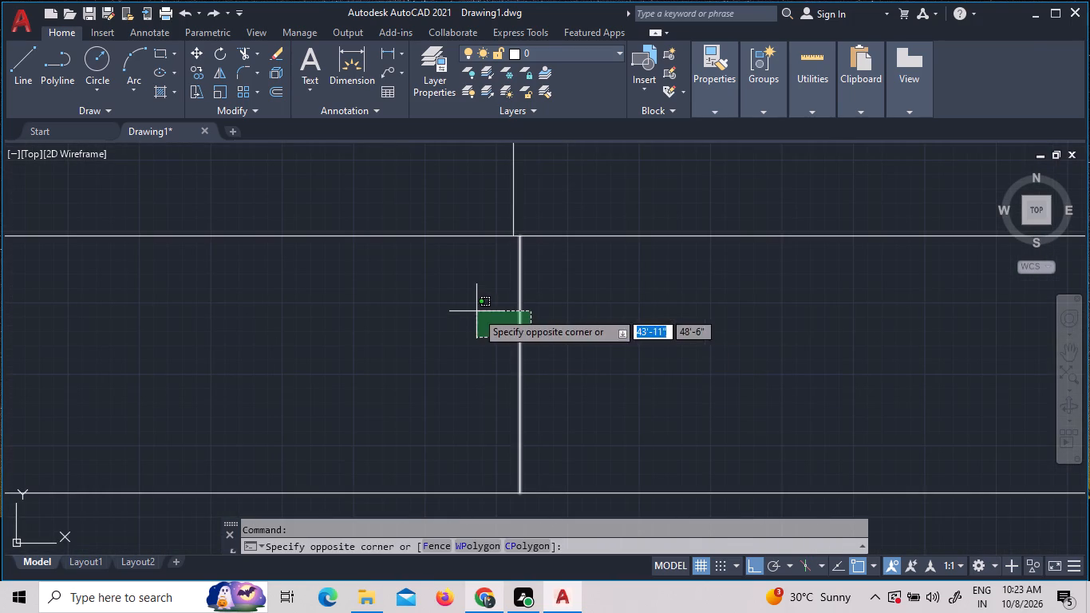
{"action": "left_click", "coordinate": [476, 311]}
{"action": "scroll", "coordinate": [507, 249], "scroll_direction": "up", "scroll_amount": 6}
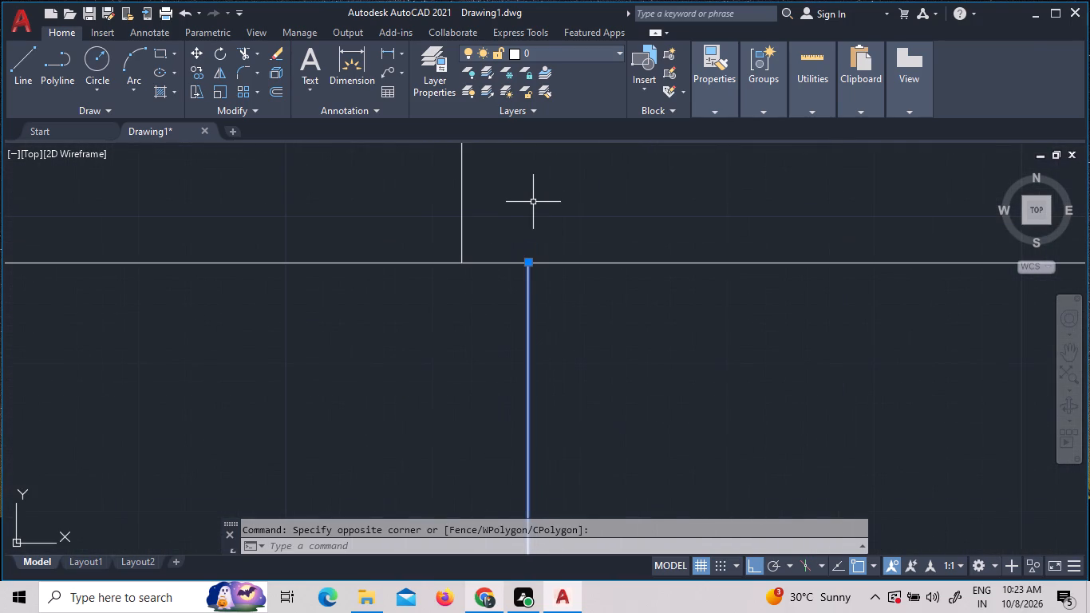
{"action": "type", "text": "MO"}
{"action": "key", "text": "v"}
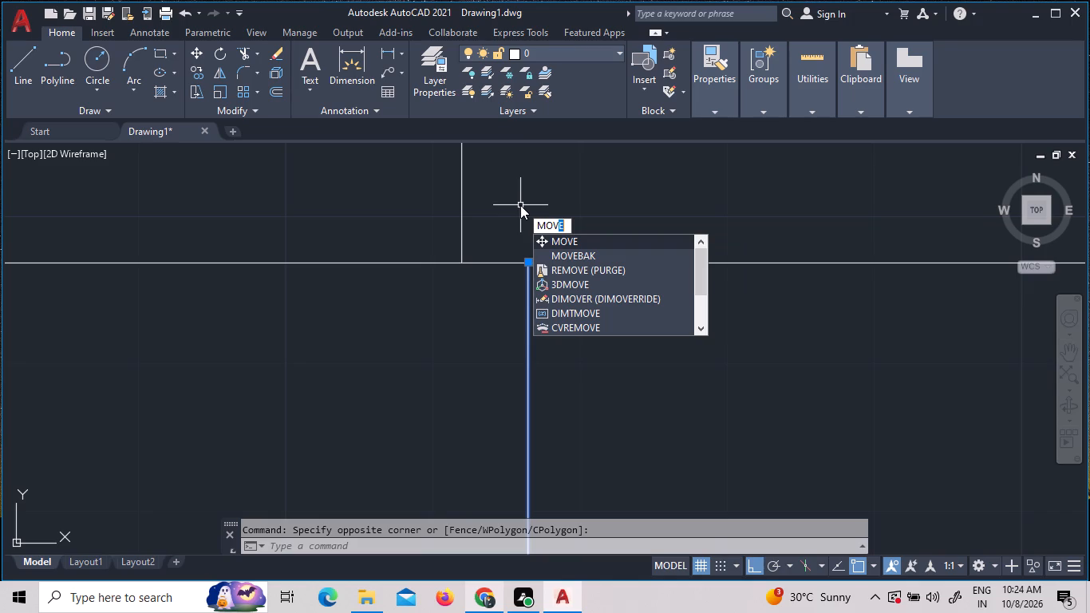
{"action": "left_click", "coordinate": [556, 246]}
{"action": "left_click", "coordinate": [527, 263]}
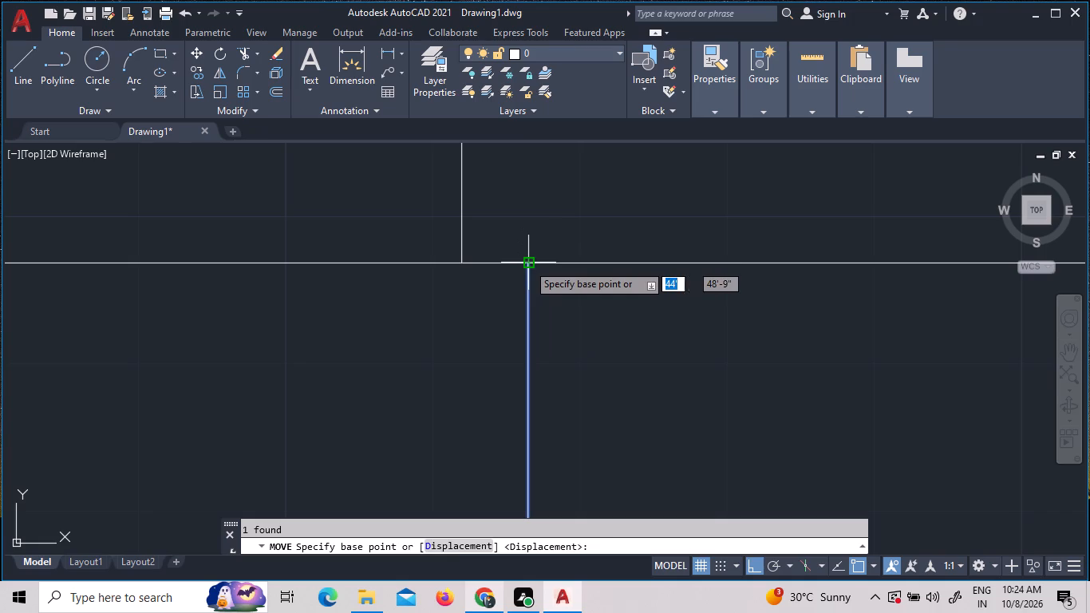
{"action": "left_click", "coordinate": [458, 259]}
Trim both south-wall lines across the door opening and the short inner-face piece between the west wall and west jamb line.
{"action": "scroll", "coordinate": [484, 263], "scroll_direction": "down", "scroll_amount": 6}
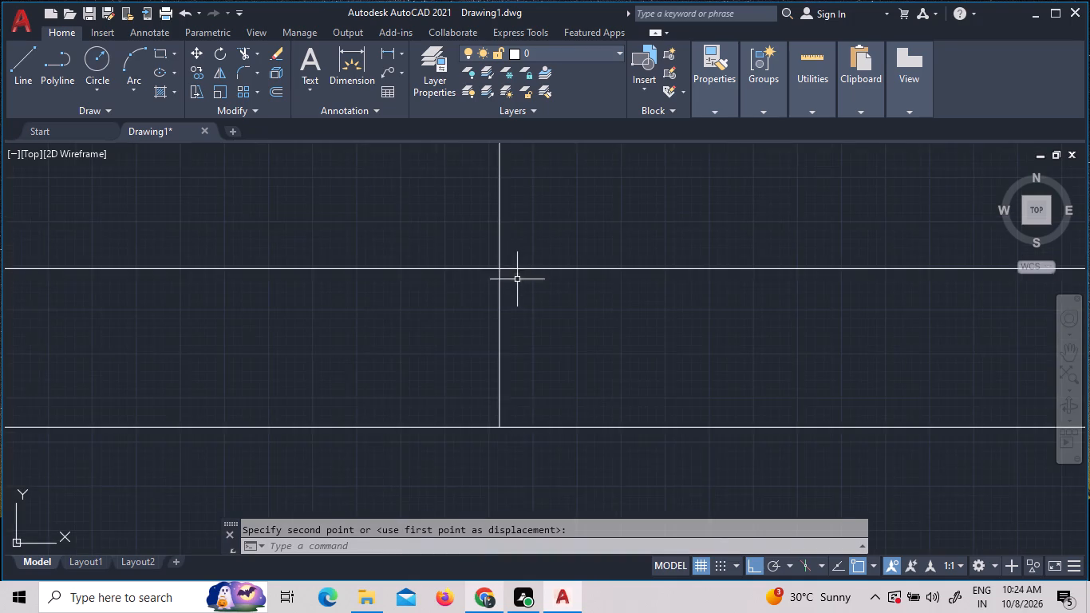
{"action": "scroll", "coordinate": [516, 280], "scroll_direction": "down", "scroll_amount": 4}
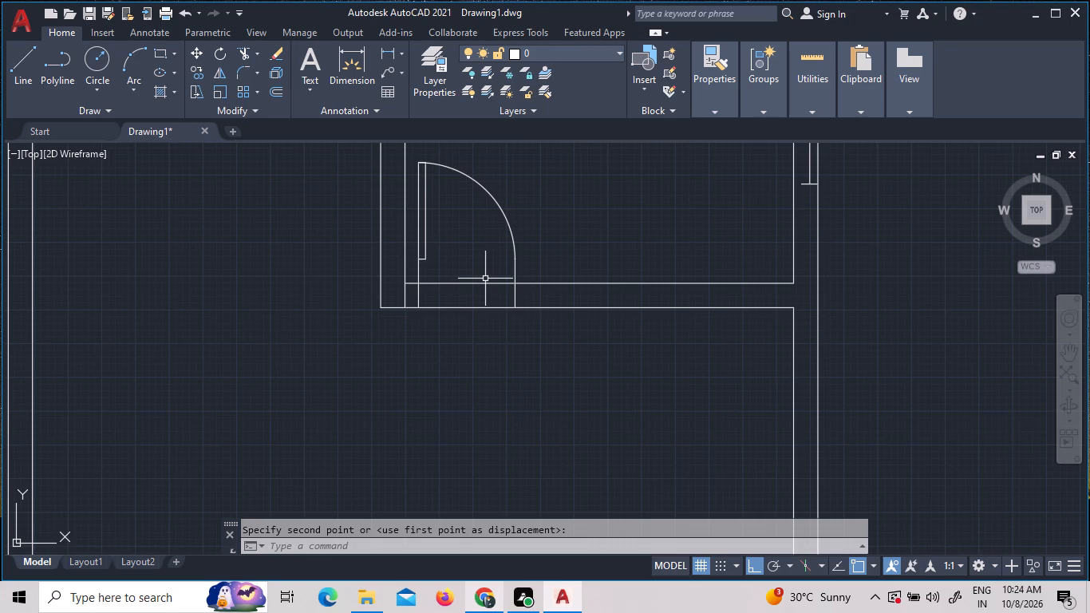
{"action": "type", "text": "TR"}
{"action": "key", "text": "space"}
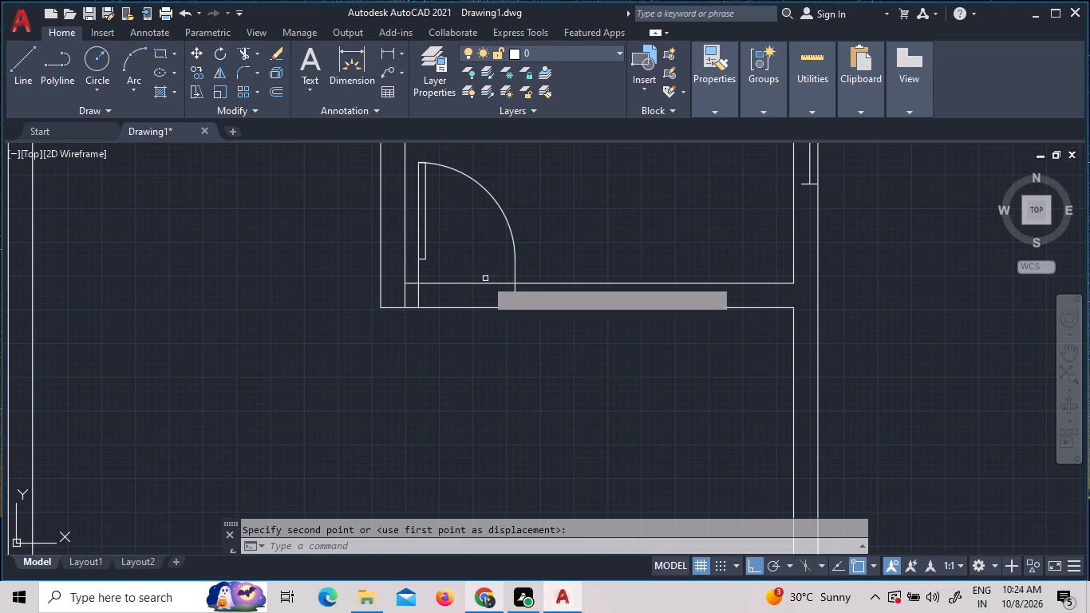
{"action": "key", "text": "space"}
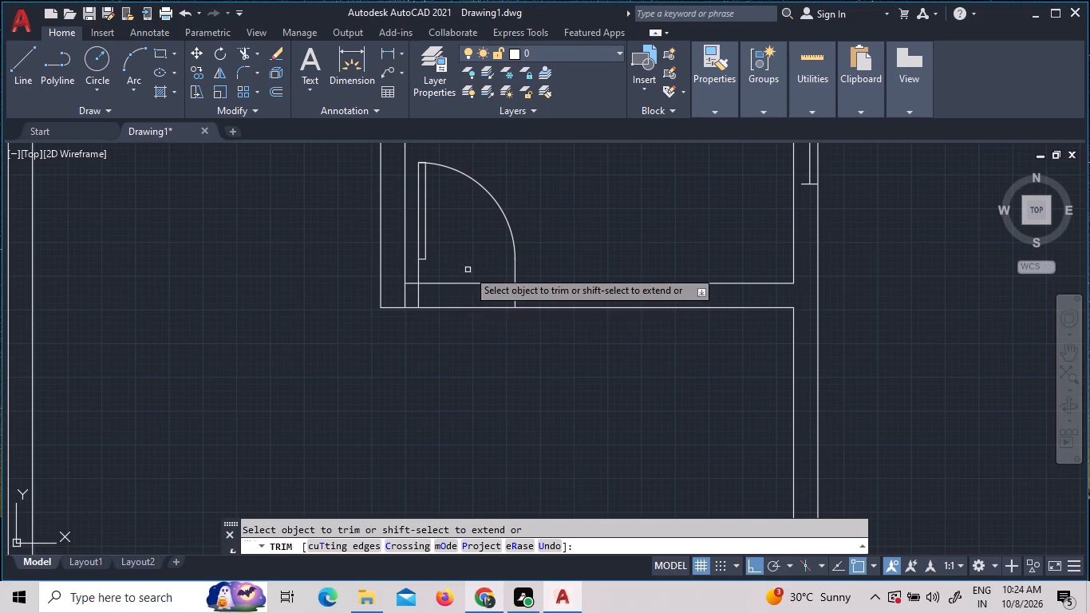
{"action": "left_click", "coordinate": [466, 264]}
{"action": "left_click", "coordinate": [464, 318]}
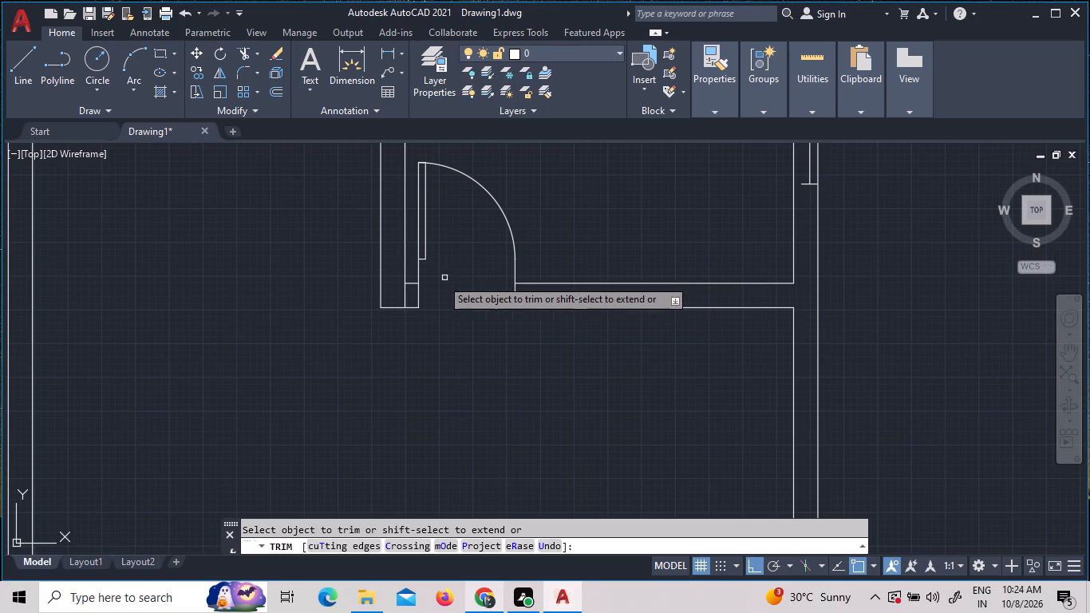
{"action": "left_click", "coordinate": [412, 283]}
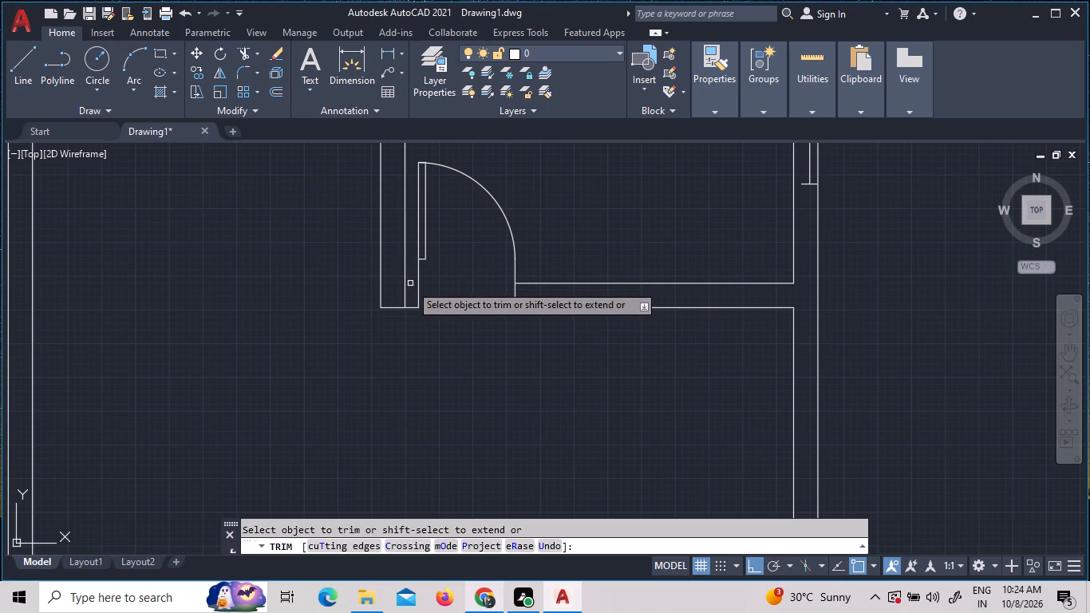
{"action": "scroll", "coordinate": [471, 287], "scroll_direction": "down", "scroll_amount": 1}
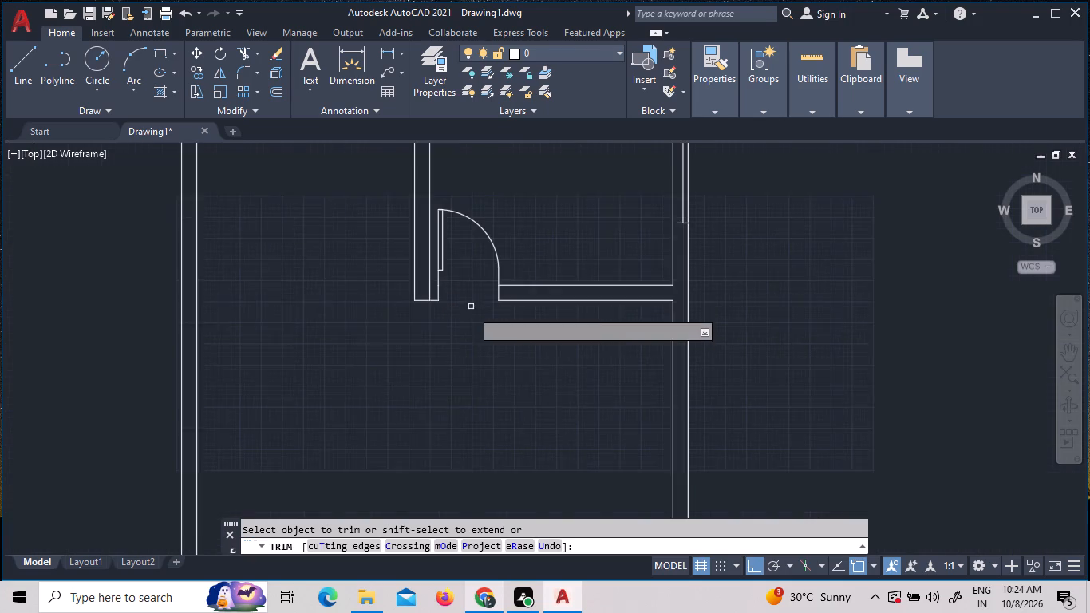
{"action": "scroll", "coordinate": [495, 352], "scroll_direction": "down", "scroll_amount": 2}
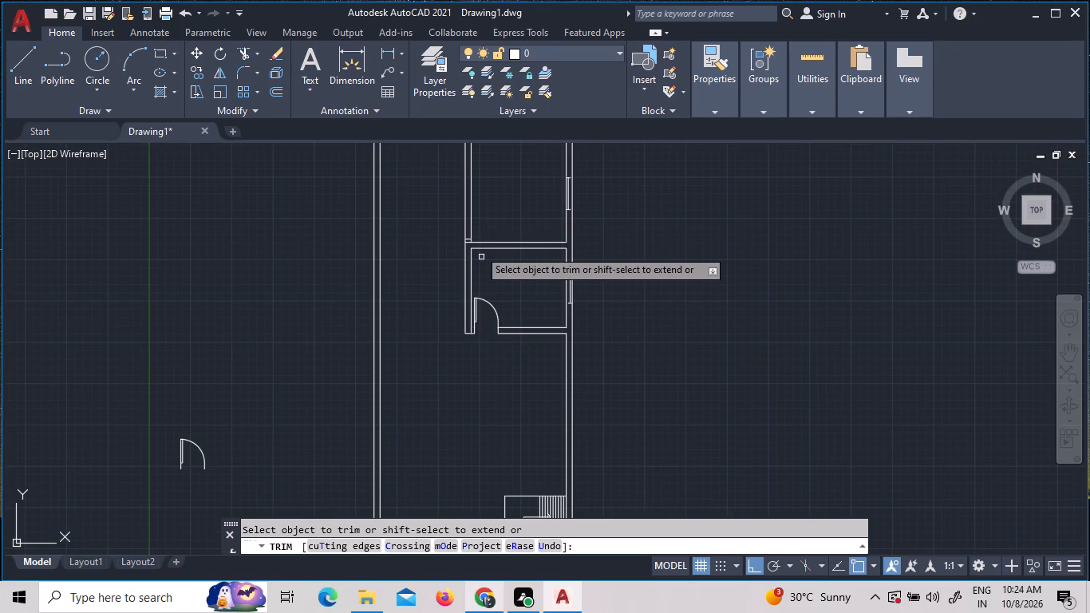
{"action": "scroll", "coordinate": [470, 218], "scroll_direction": "up", "scroll_amount": 1}
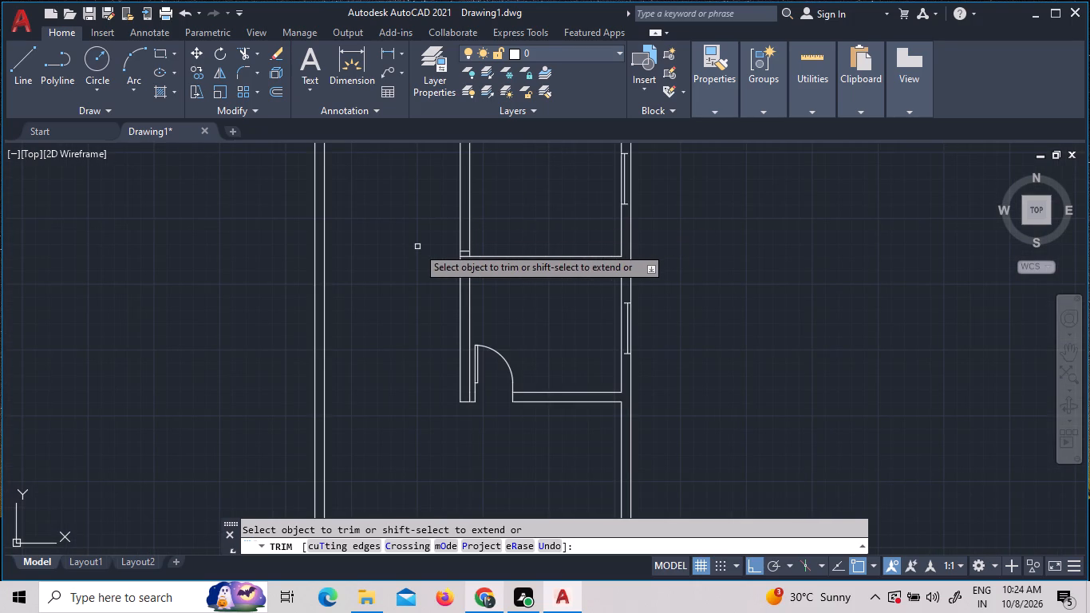
{"action": "scroll", "coordinate": [470, 235], "scroll_direction": "up", "scroll_amount": 2}
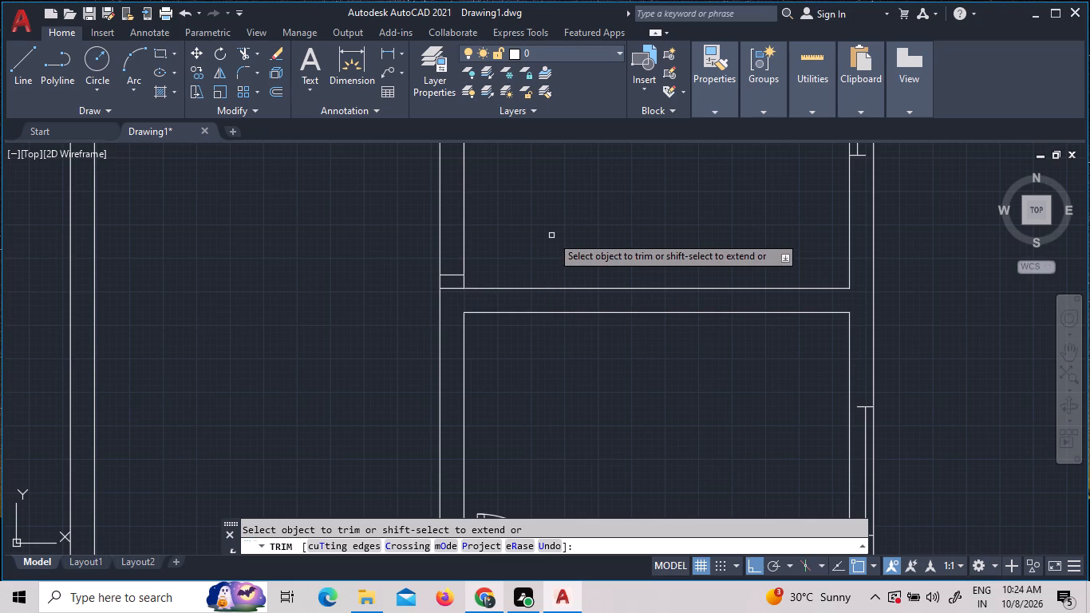
{"action": "scroll", "coordinate": [555, 243], "scroll_direction": "down", "scroll_amount": 2}
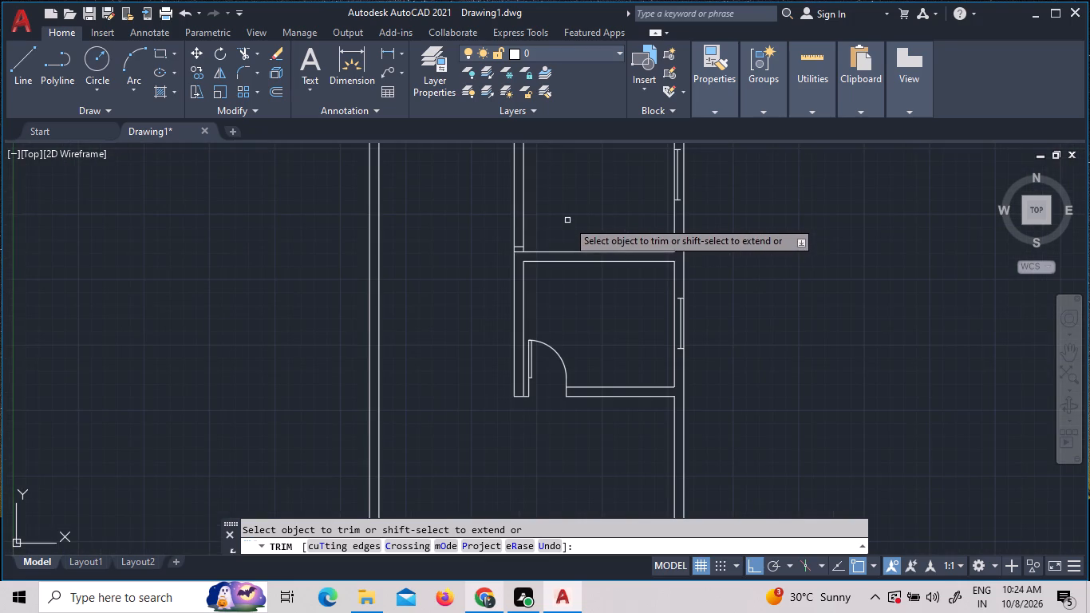
{"action": "key", "text": "Escape"}
Stretch the spare door block outside the plan to a 4' width.
{"action": "scroll", "coordinate": [247, 390], "scroll_direction": "down", "scroll_amount": 2}
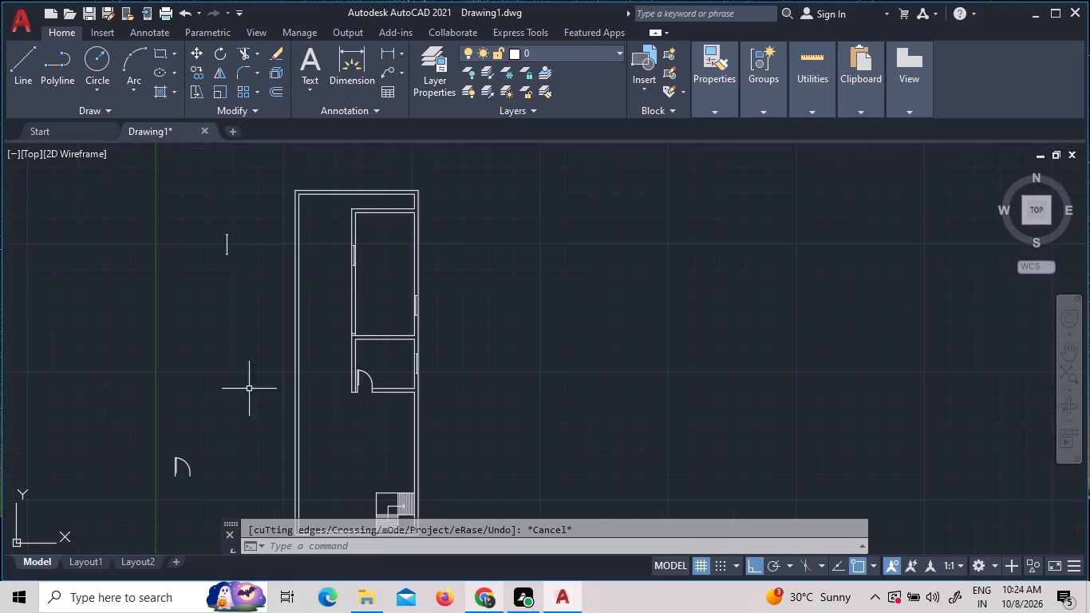
{"action": "scroll", "coordinate": [188, 483], "scroll_direction": "up", "scroll_amount": 3}
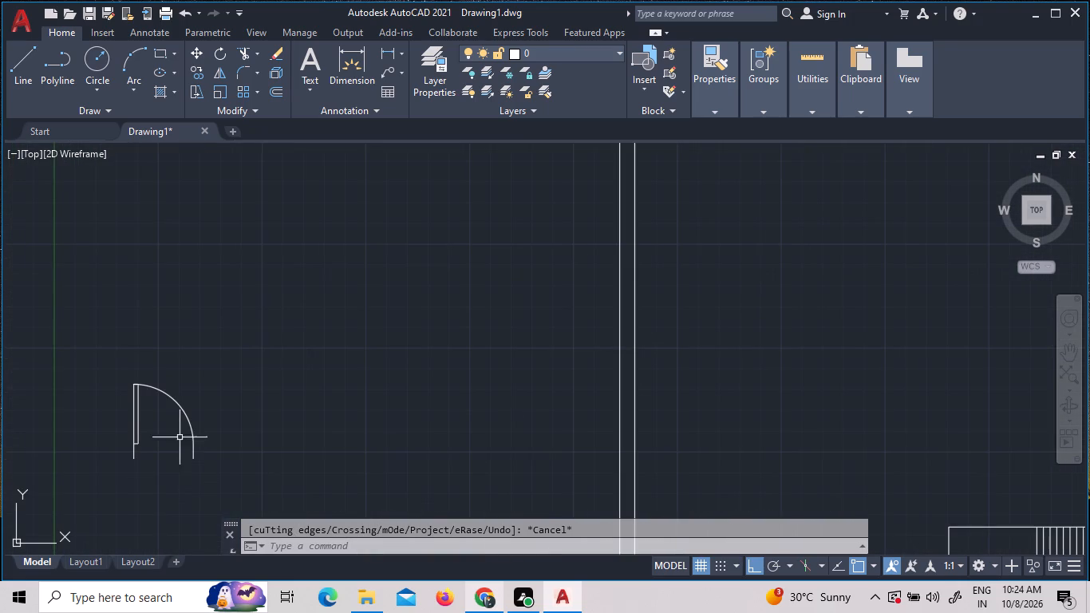
{"action": "left_click", "coordinate": [189, 420]}
{"action": "scroll", "coordinate": [193, 458], "scroll_direction": "up", "scroll_amount": 1}
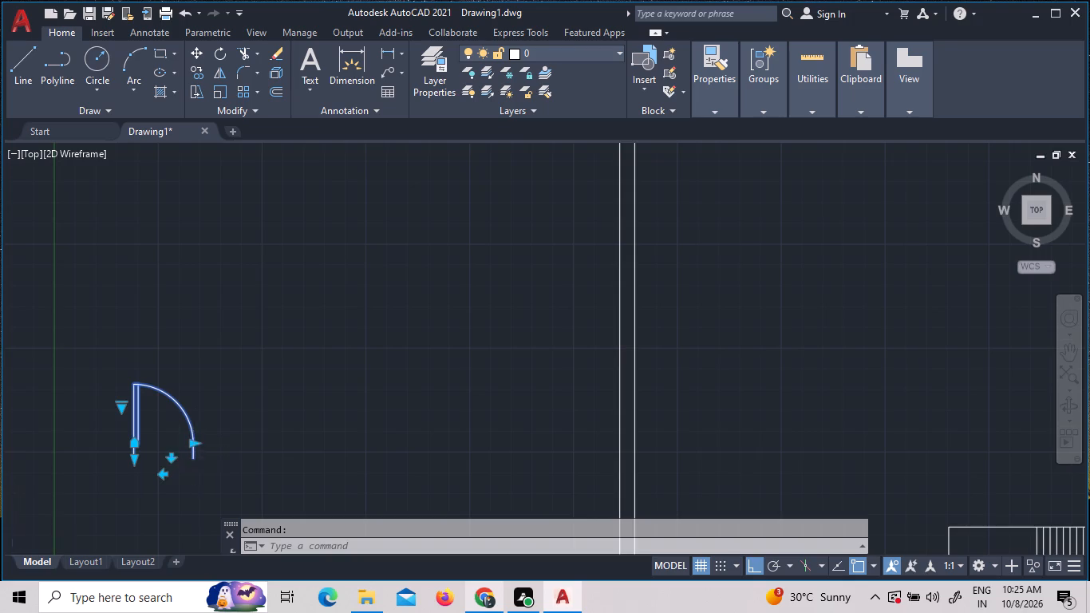
{"action": "scroll", "coordinate": [193, 457], "scroll_direction": "up", "scroll_amount": 1}
{"action": "left_click", "coordinate": [192, 423]}
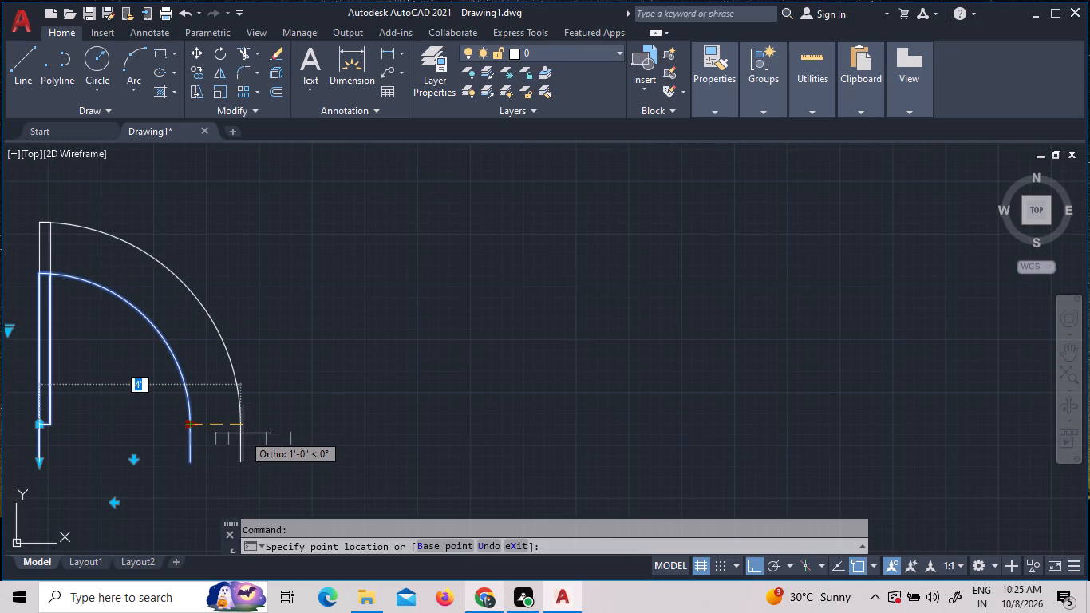
{"action": "scroll", "coordinate": [232, 428], "scroll_direction": "up", "scroll_amount": 2}
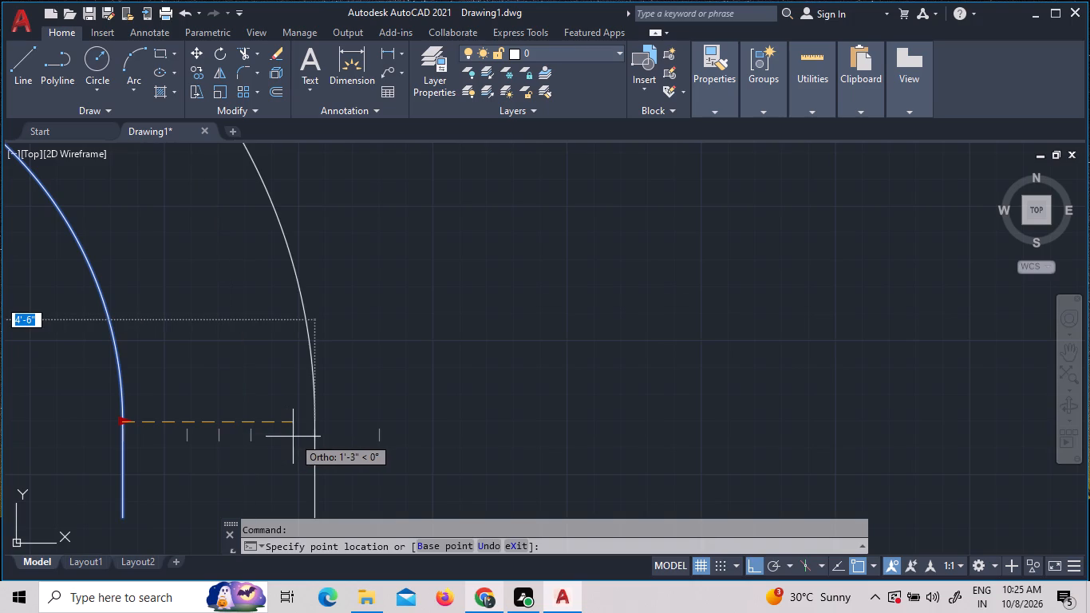
{"action": "scroll", "coordinate": [254, 428], "scroll_direction": "up", "scroll_amount": 3}
{"action": "left_click", "coordinate": [254, 428]}
{"action": "scroll", "coordinate": [255, 427], "scroll_direction": "down", "scroll_amount": 3}
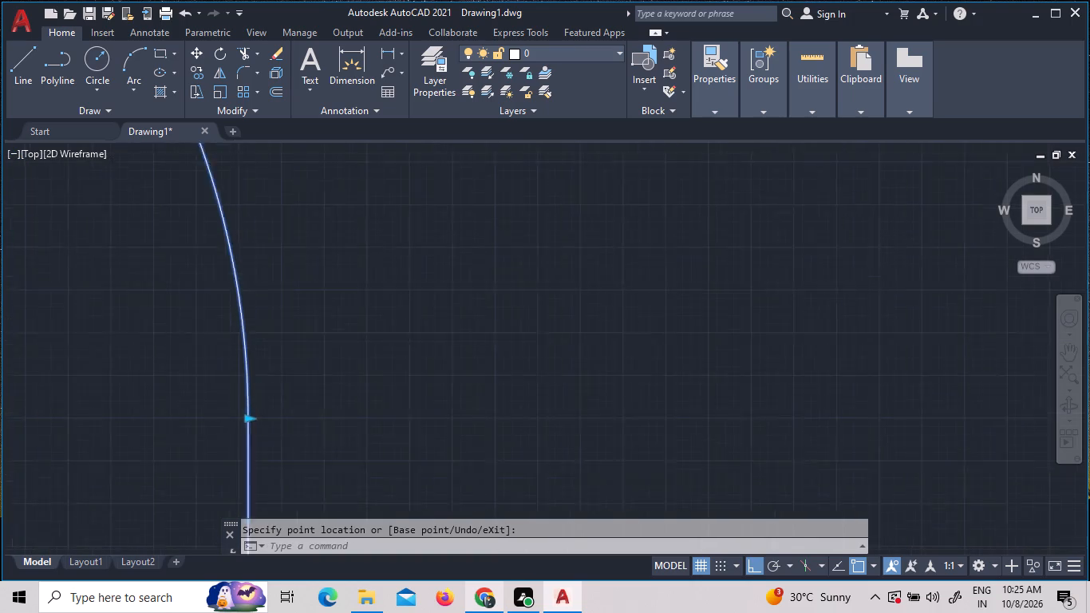
{"action": "scroll", "coordinate": [264, 424], "scroll_direction": "down", "scroll_amount": 4}
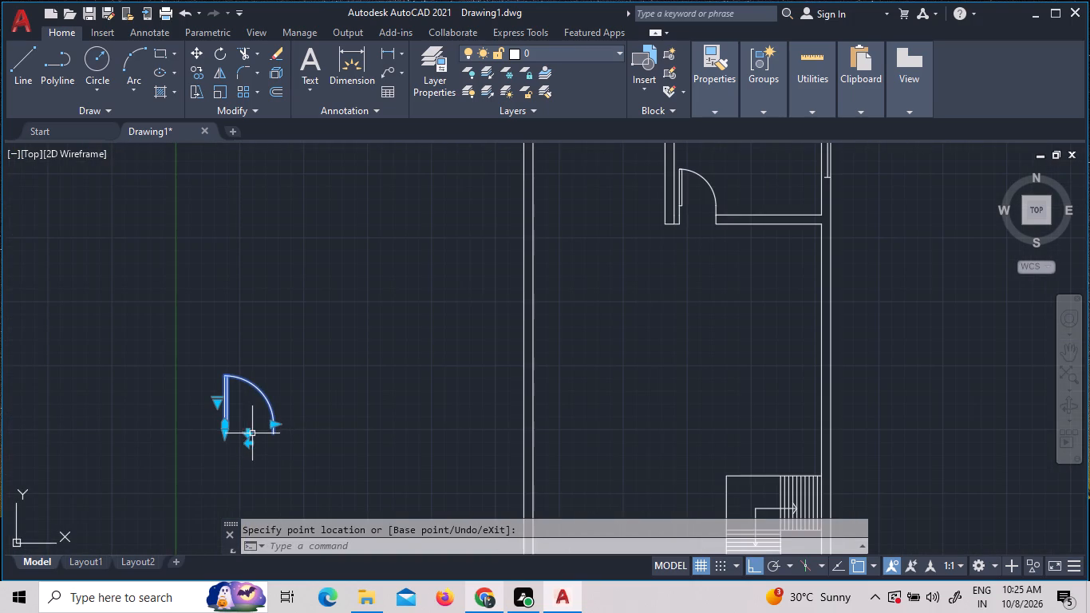
Flip the 4' spare door so its hinge is on the east side and its leaf still opens north.
{"action": "scroll", "coordinate": [261, 429], "scroll_direction": "down", "scroll_amount": 3}
{"action": "scroll", "coordinate": [397, 327], "scroll_direction": "up", "scroll_amount": 2}
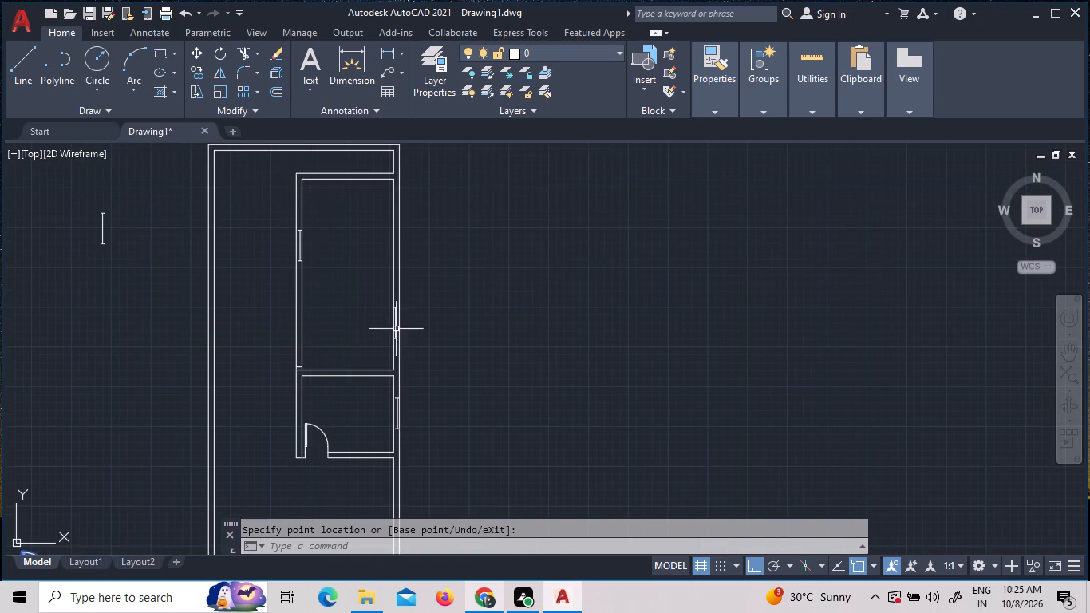
{"action": "scroll", "coordinate": [324, 377], "scroll_direction": "up", "scroll_amount": 1}
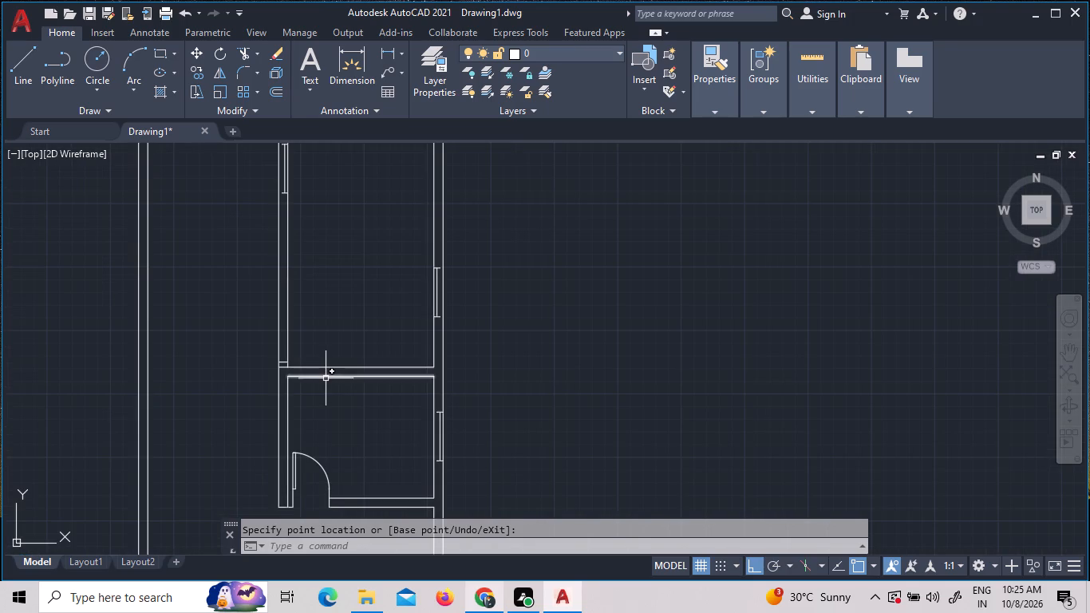
{"action": "scroll", "coordinate": [312, 380], "scroll_direction": "down", "scroll_amount": 3}
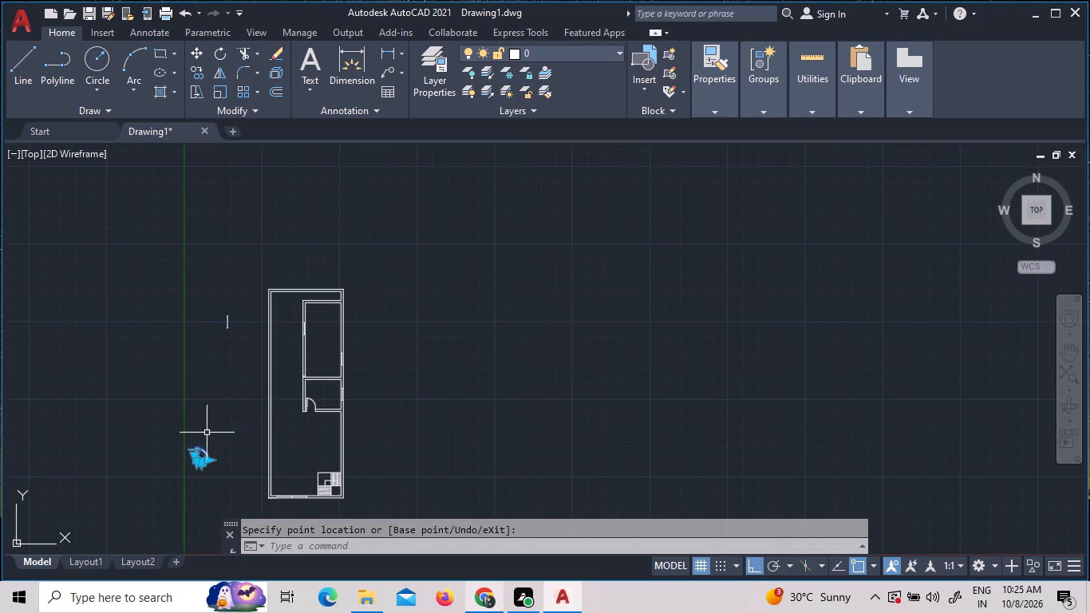
{"action": "scroll", "coordinate": [205, 463], "scroll_direction": "up", "scroll_amount": 4}
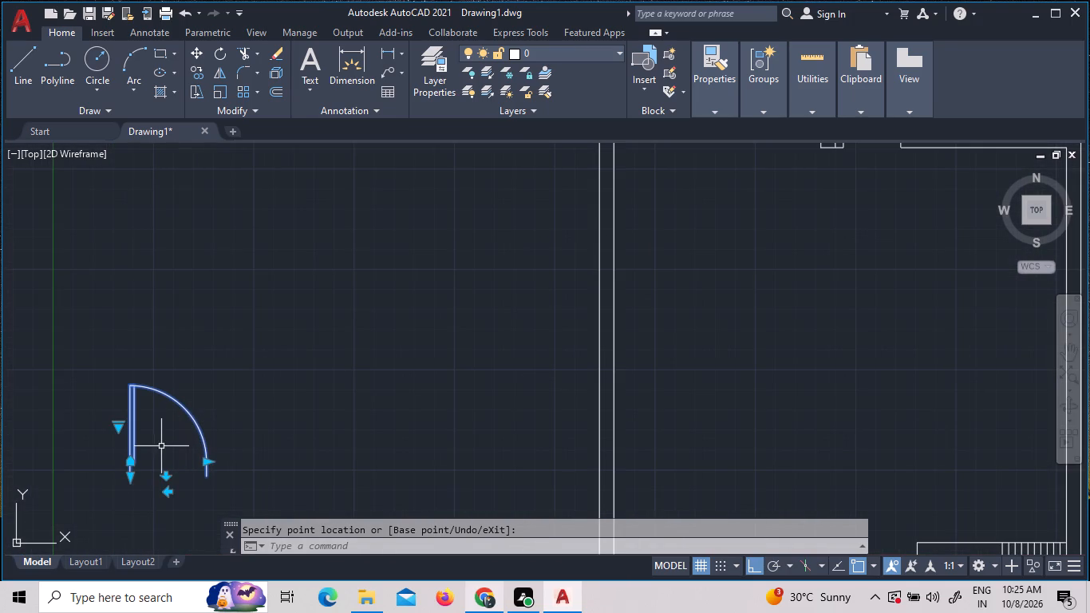
{"action": "left_click", "coordinate": [166, 475]}
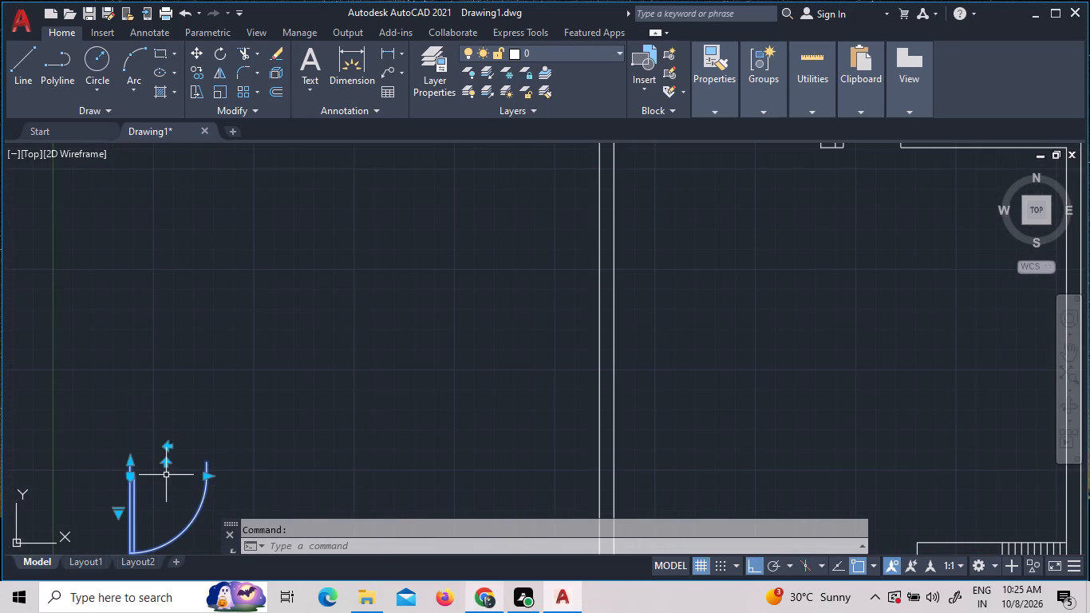
{"action": "left_click", "coordinate": [168, 449]}
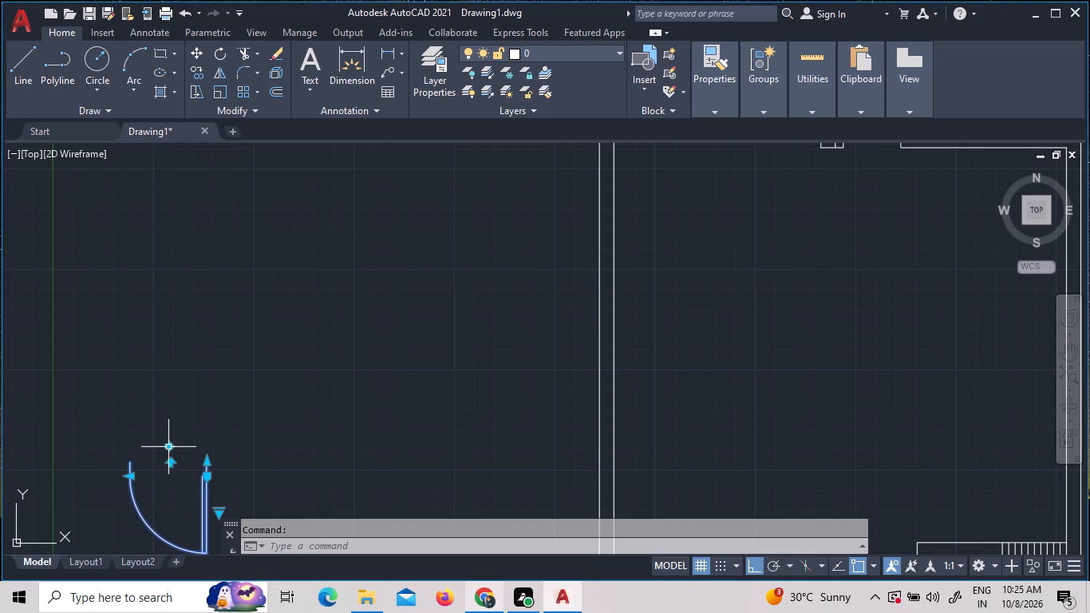
{"action": "left_click", "coordinate": [168, 466]}
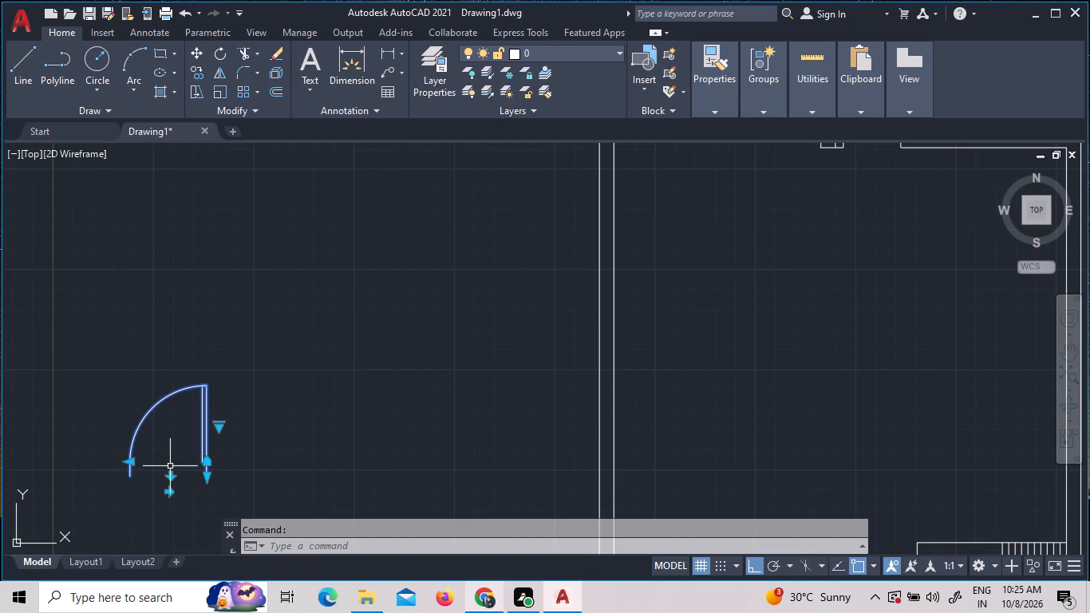
{"action": "key", "text": "Escape"}
Rotate the 4' spare door 270° about the lower end of its east side so the opening faces west.
{"action": "key", "text": "r"}
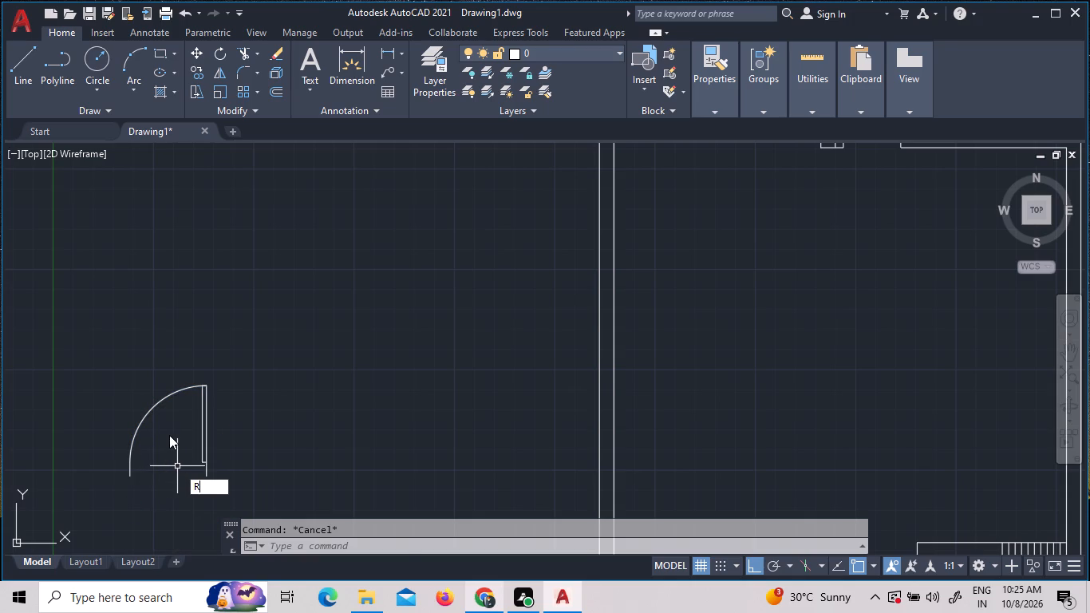
{"action": "key", "text": "o"}
{"action": "key", "text": "Return"}
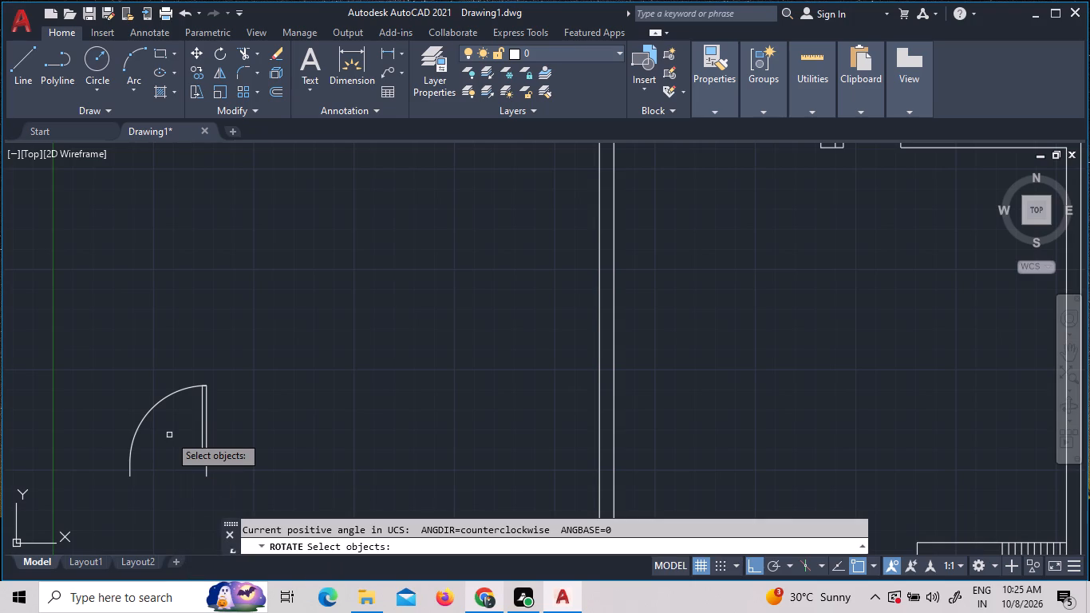
{"action": "left_click", "coordinate": [207, 476]}
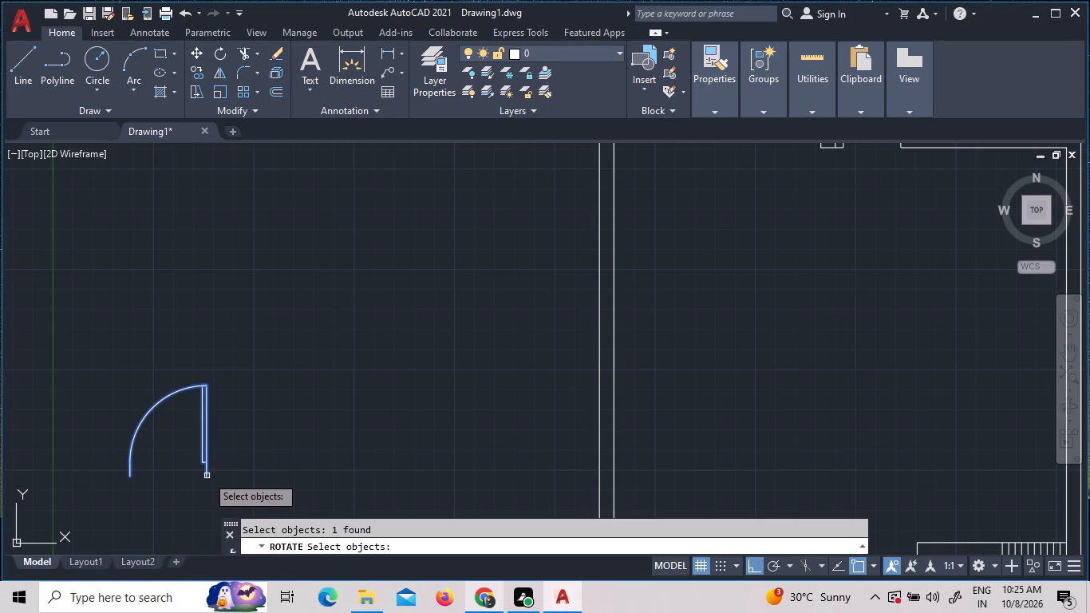
{"action": "key", "text": "Return"}
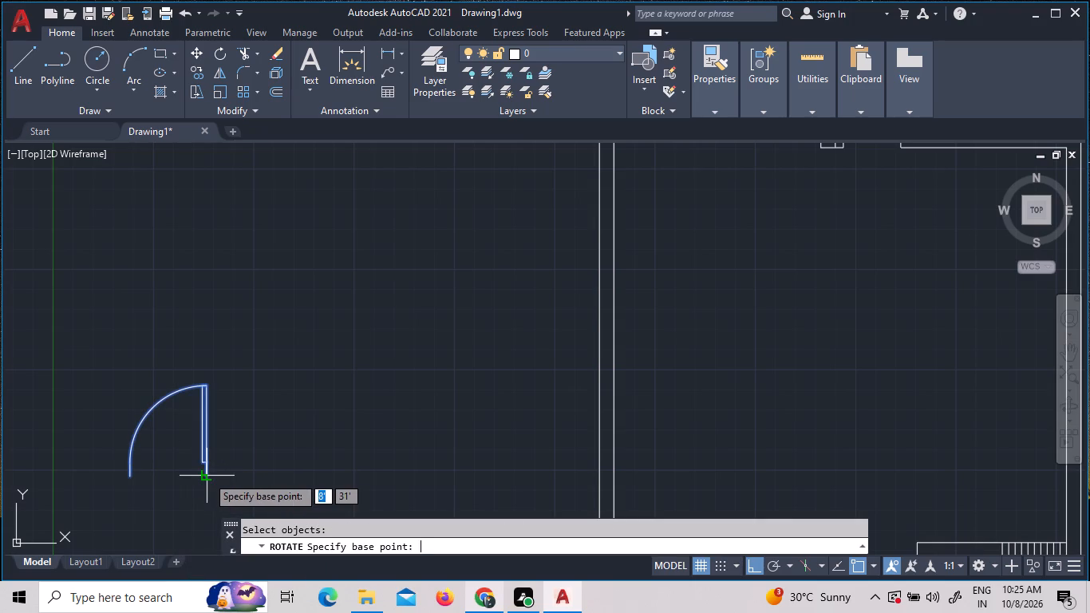
{"action": "scroll", "coordinate": [207, 472], "scroll_direction": "up", "scroll_amount": 4}
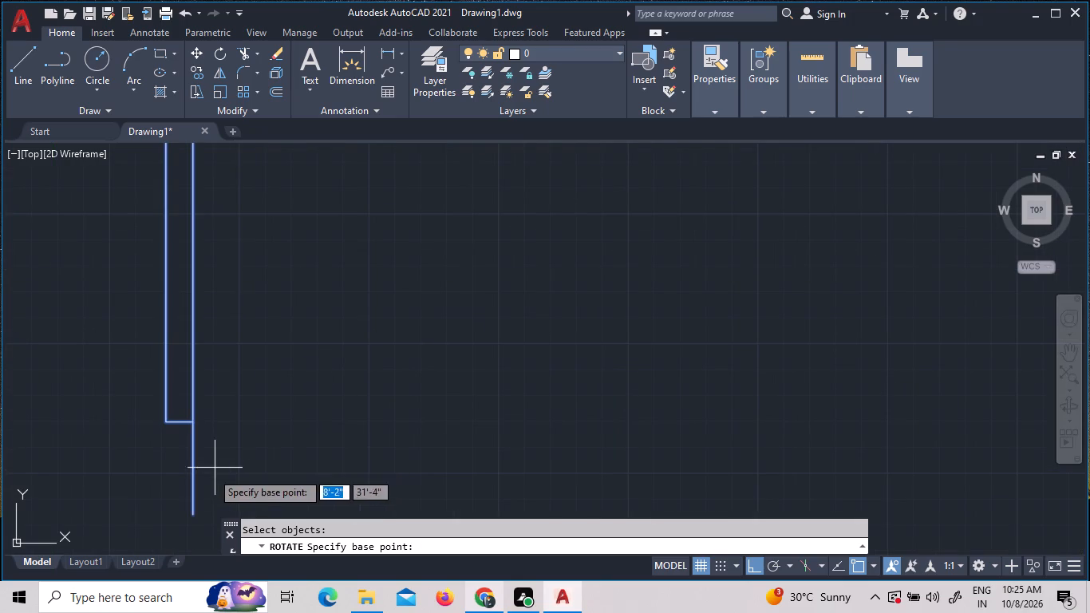
{"action": "left_click", "coordinate": [192, 516]}
{"action": "scroll", "coordinate": [302, 479], "scroll_direction": "down", "scroll_amount": 1}
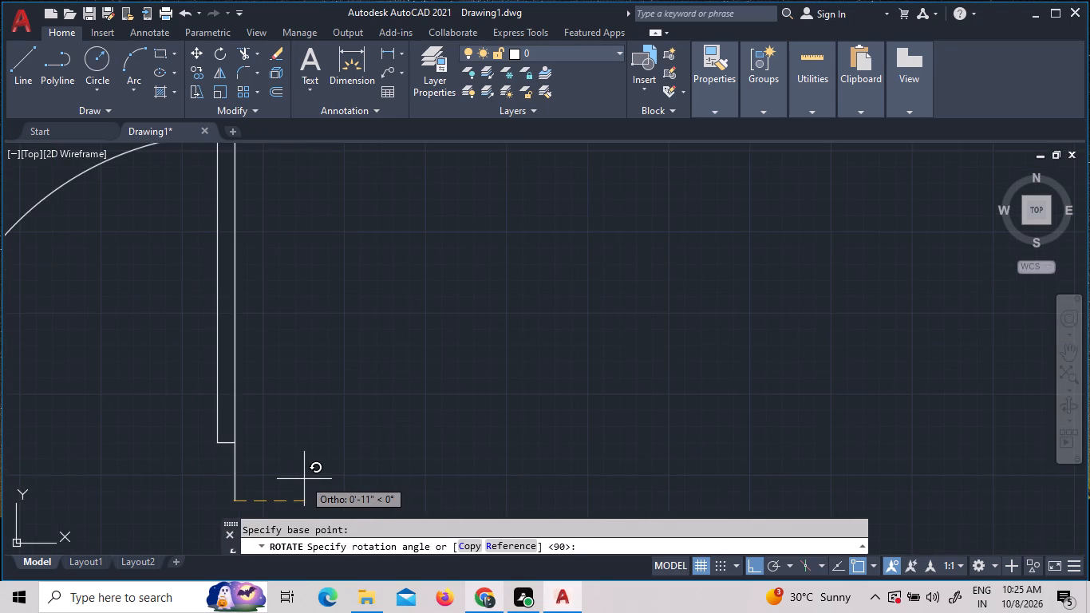
{"action": "scroll", "coordinate": [304, 479], "scroll_direction": "down", "scroll_amount": 3}
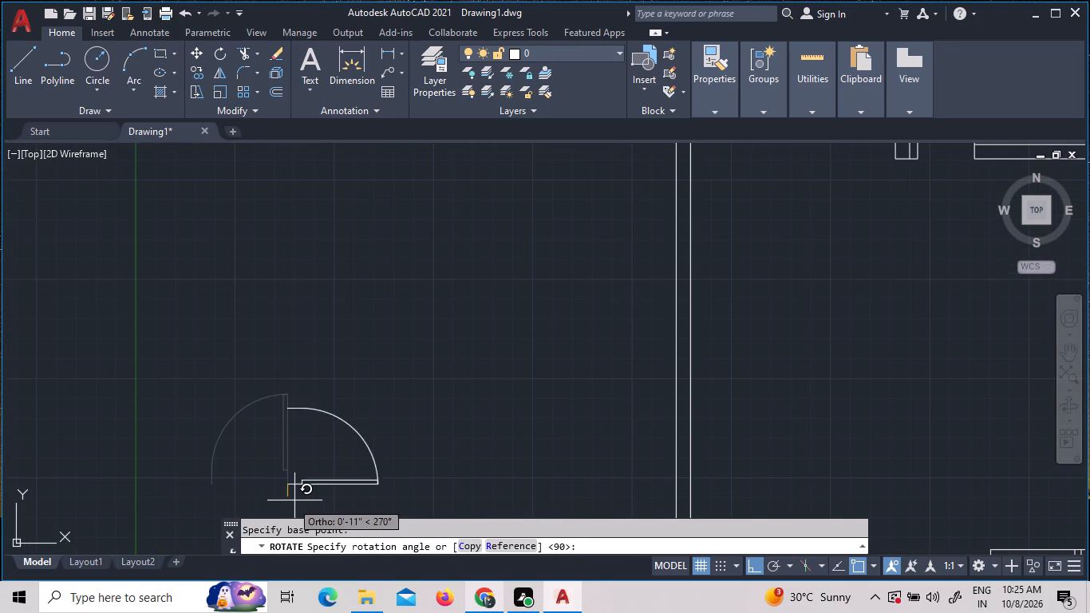
{"action": "left_click", "coordinate": [293, 518]}
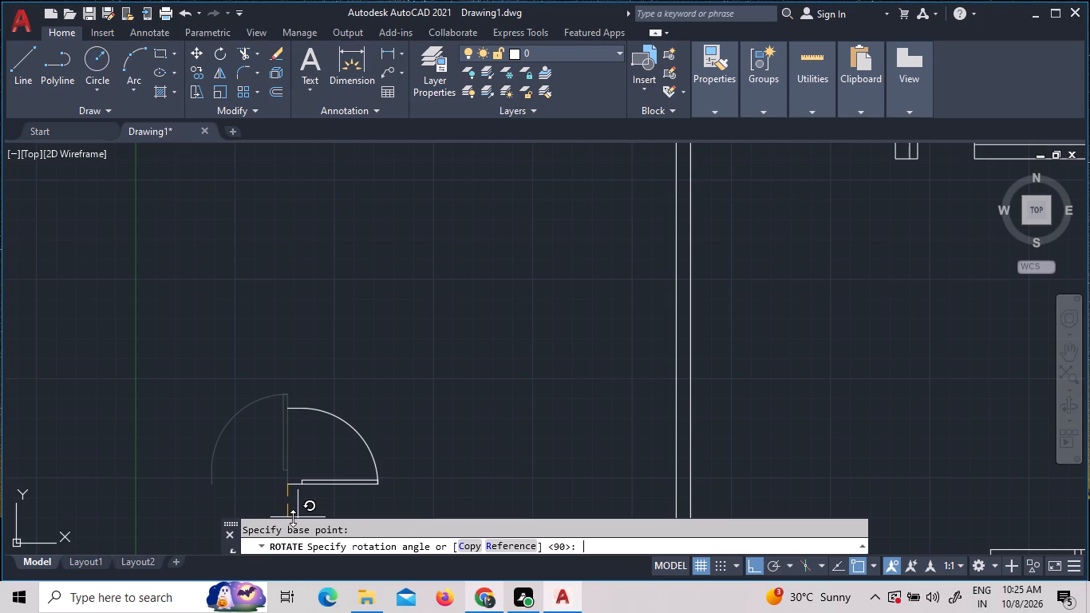
{"action": "left_click", "coordinate": [286, 506]}
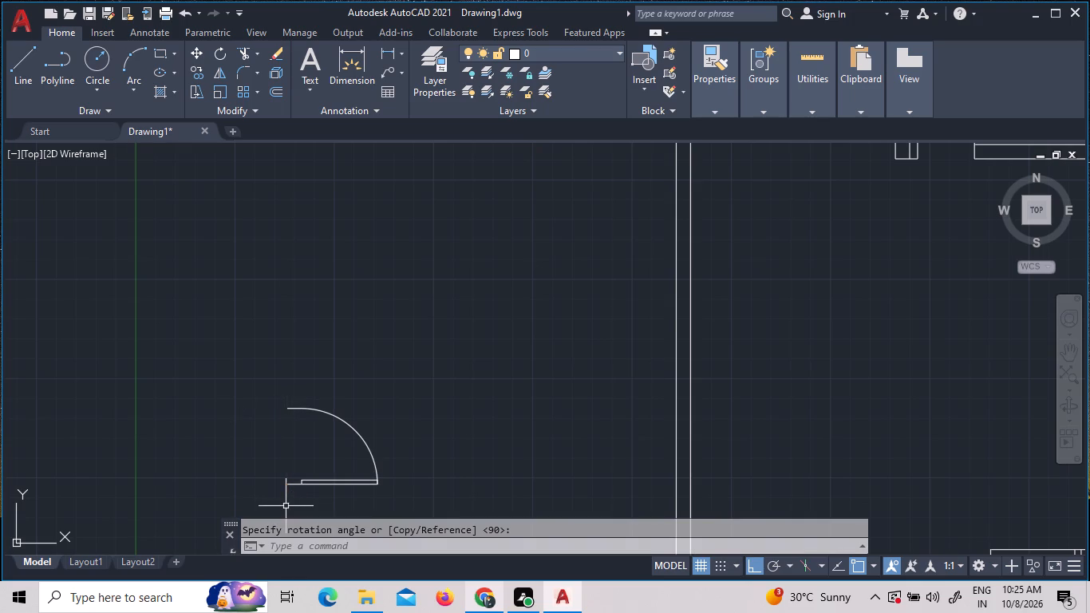
Copy the rotated door by its lower west end to the south jamb line on the larger inner room's west wall.
{"action": "left_click", "coordinate": [386, 494]}
{"action": "left_click", "coordinate": [316, 468]}
{"action": "right_click", "coordinate": [329, 461]}
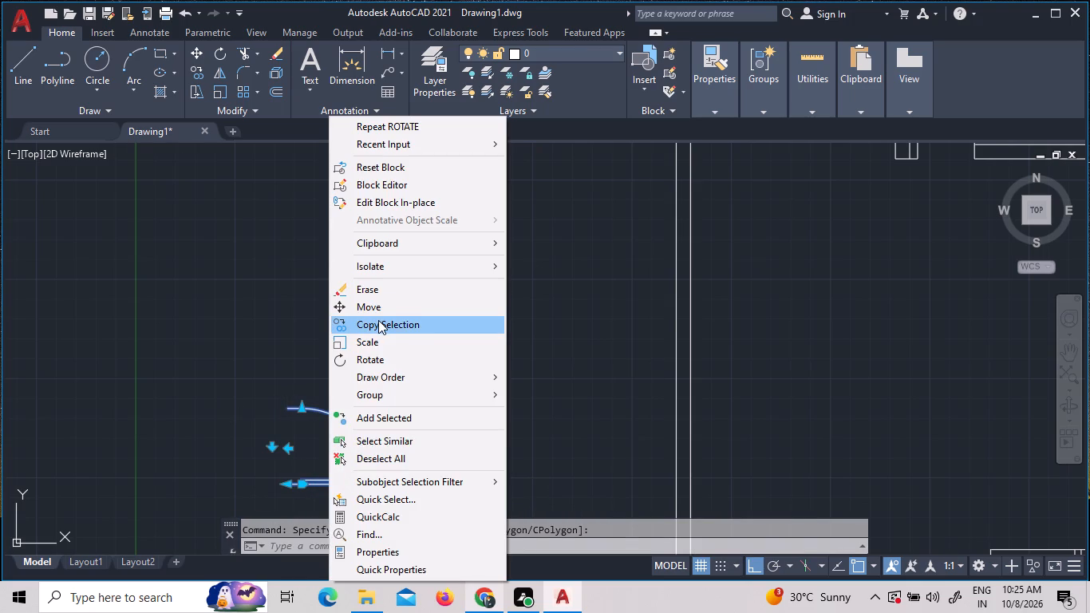
{"action": "left_click", "coordinate": [377, 325]}
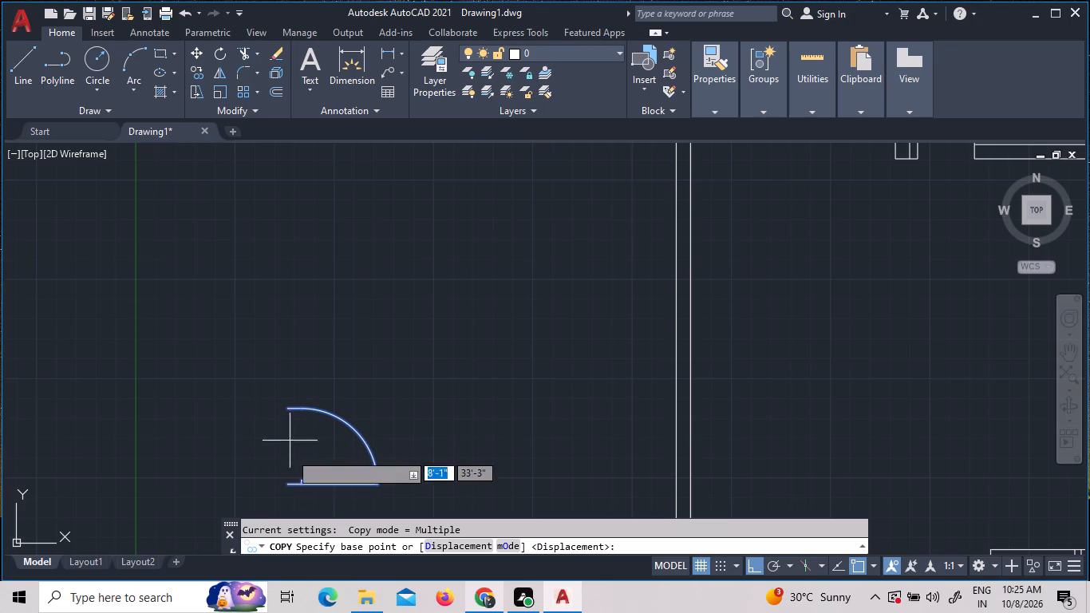
{"action": "left_click_drag", "start_coordinate": [288, 484], "coordinate": [296, 487]}
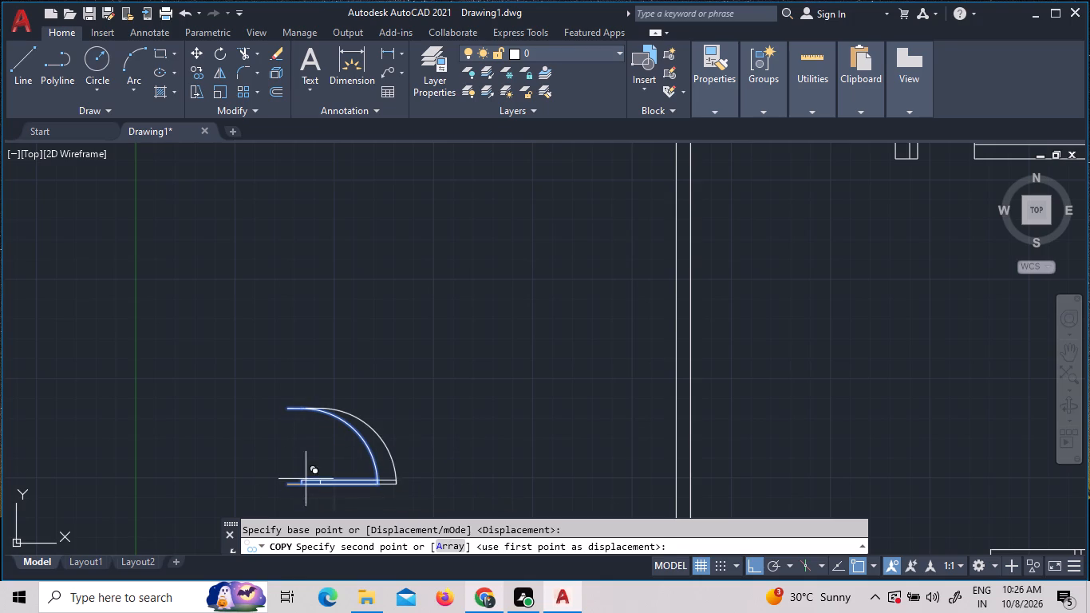
{"action": "key", "text": "F8"}
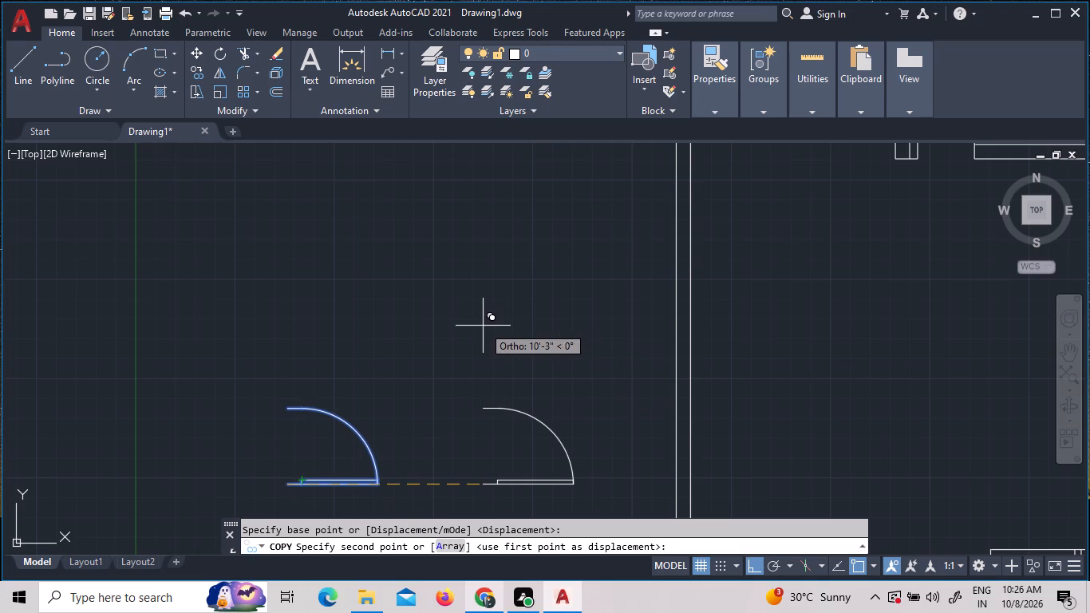
{"action": "scroll", "coordinate": [480, 331], "scroll_direction": "down", "scroll_amount": 3}
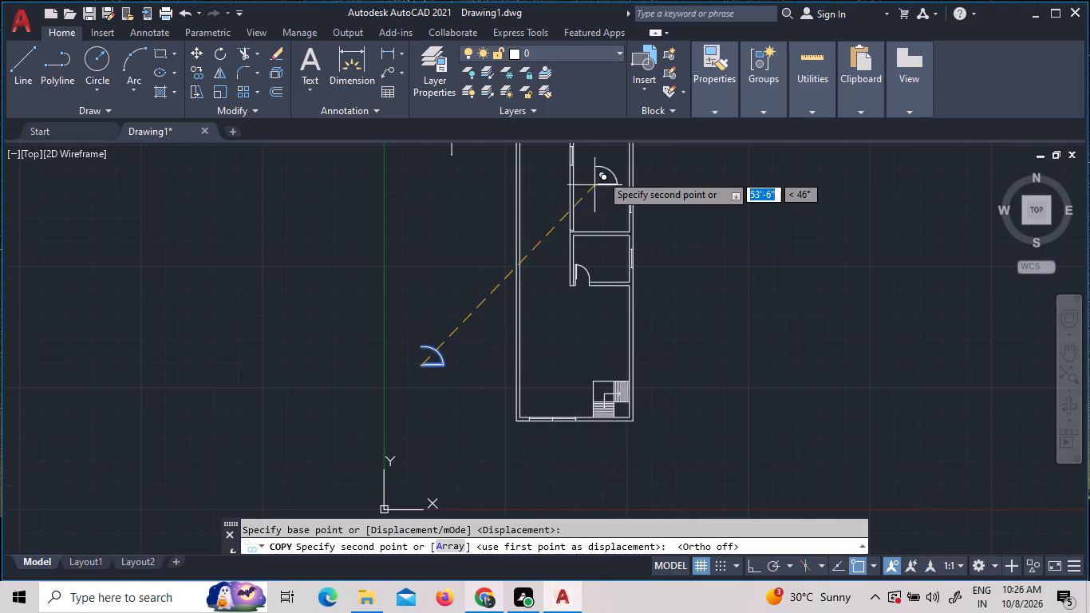
{"action": "scroll", "coordinate": [602, 208], "scroll_direction": "up", "scroll_amount": 2}
{"action": "scroll", "coordinate": [534, 236], "scroll_direction": "up", "scroll_amount": 4}
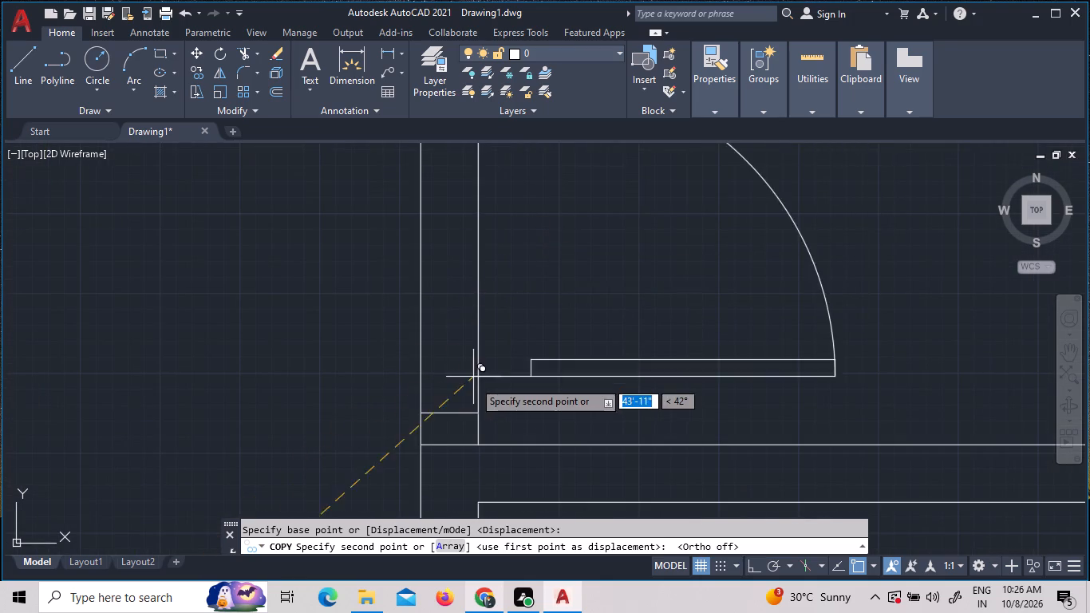
{"action": "scroll", "coordinate": [480, 413], "scroll_direction": "up", "scroll_amount": 4}
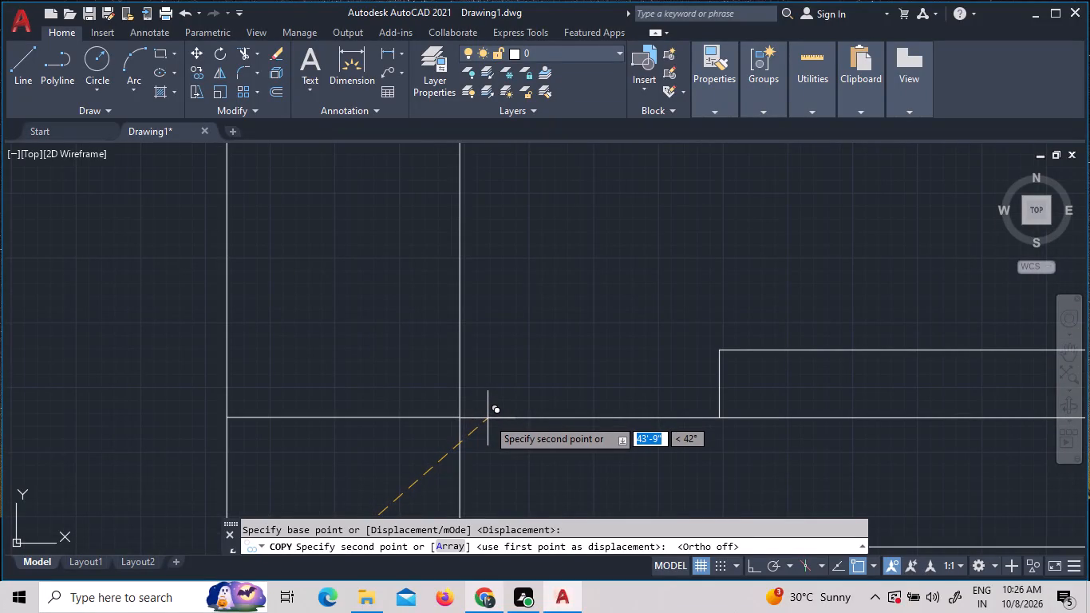
{"action": "scroll", "coordinate": [488, 417], "scroll_direction": "up", "scroll_amount": 2}
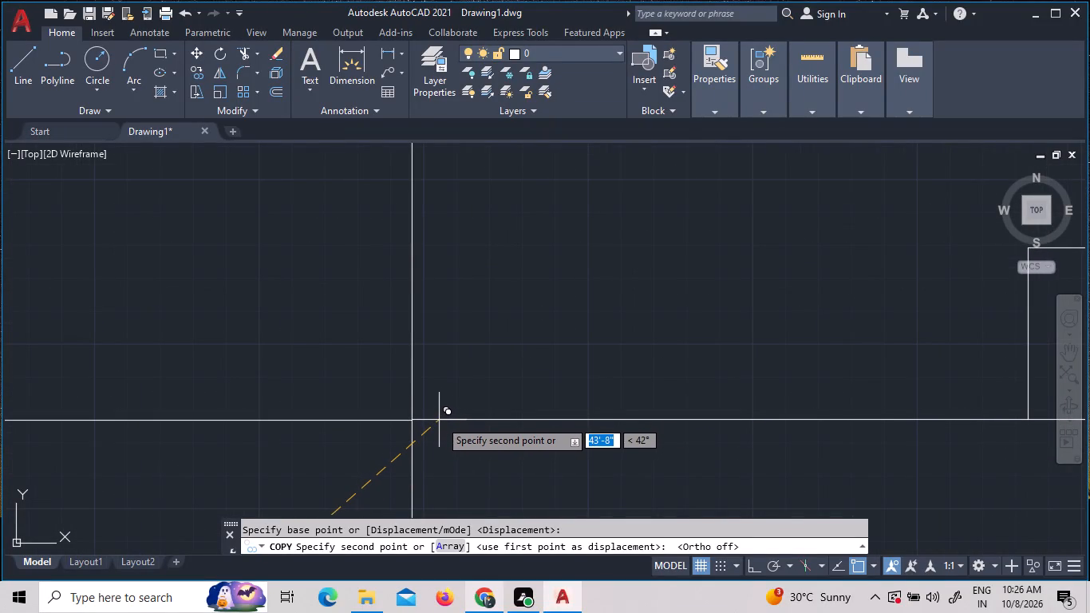
{"action": "scroll", "coordinate": [440, 421], "scroll_direction": "up", "scroll_amount": 4}
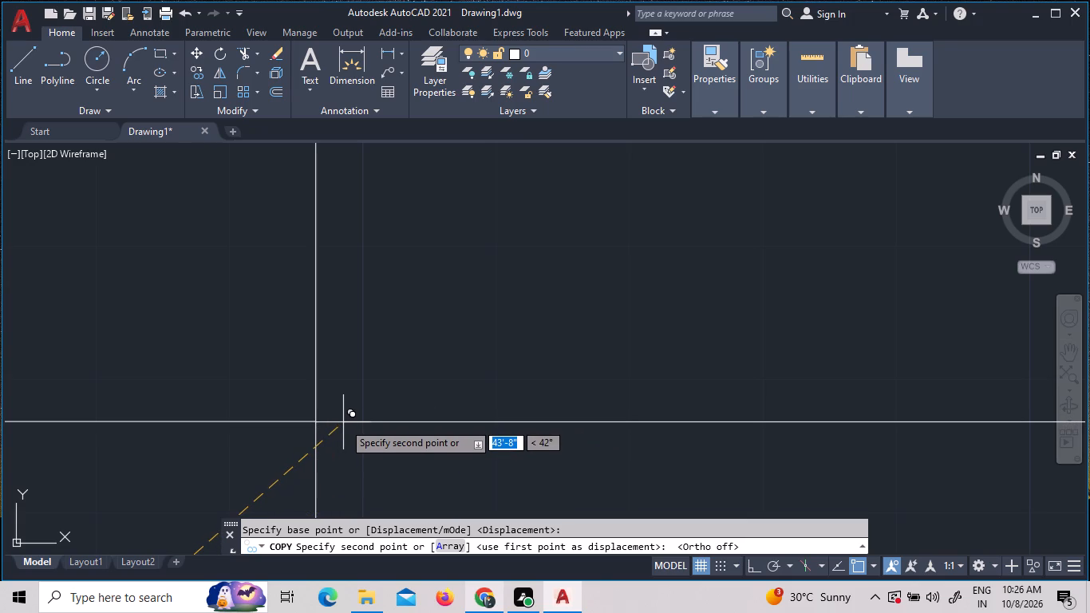
{"action": "left_click", "coordinate": [343, 422]}
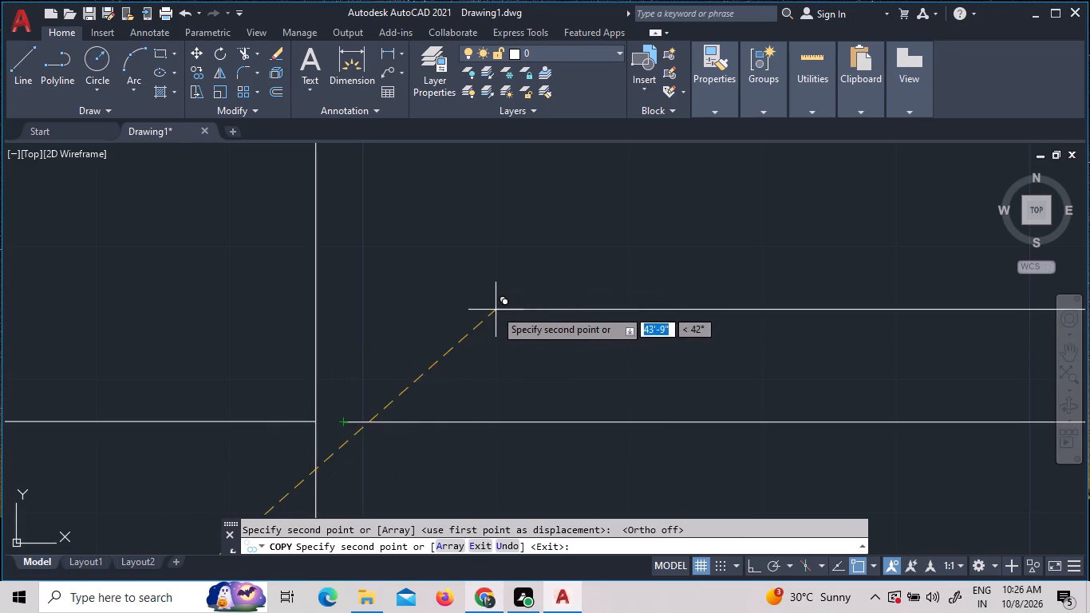
{"action": "key", "text": "Escape"}
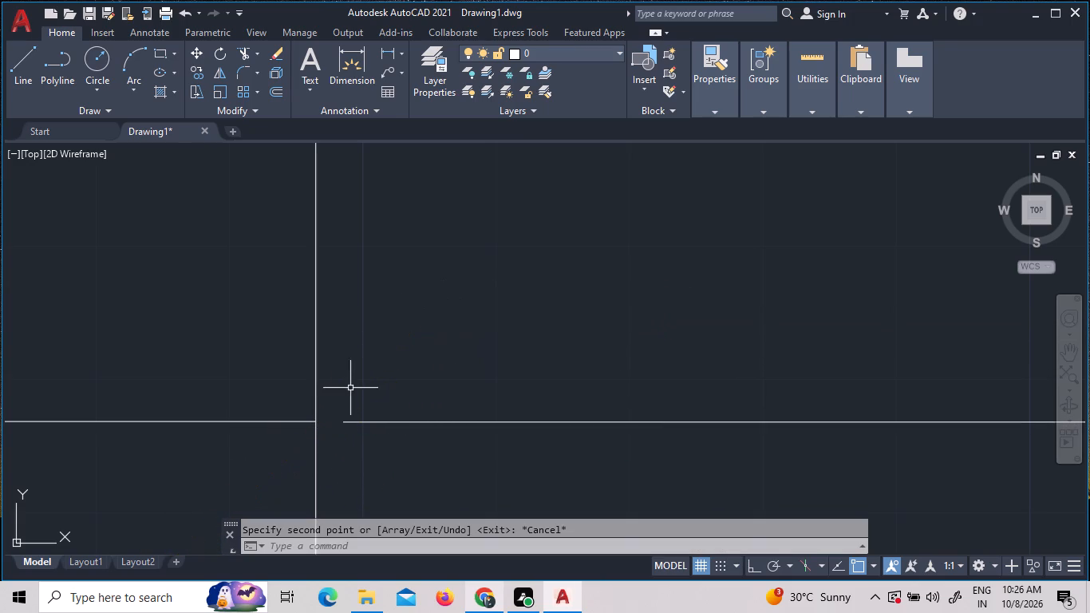
Move the copied door by its lower west end onto the intersection of the south jamb line and the west wall's east face.
{"action": "scroll", "coordinate": [349, 421], "scroll_direction": "up", "scroll_amount": 4}
{"action": "left_click", "coordinate": [335, 432]}
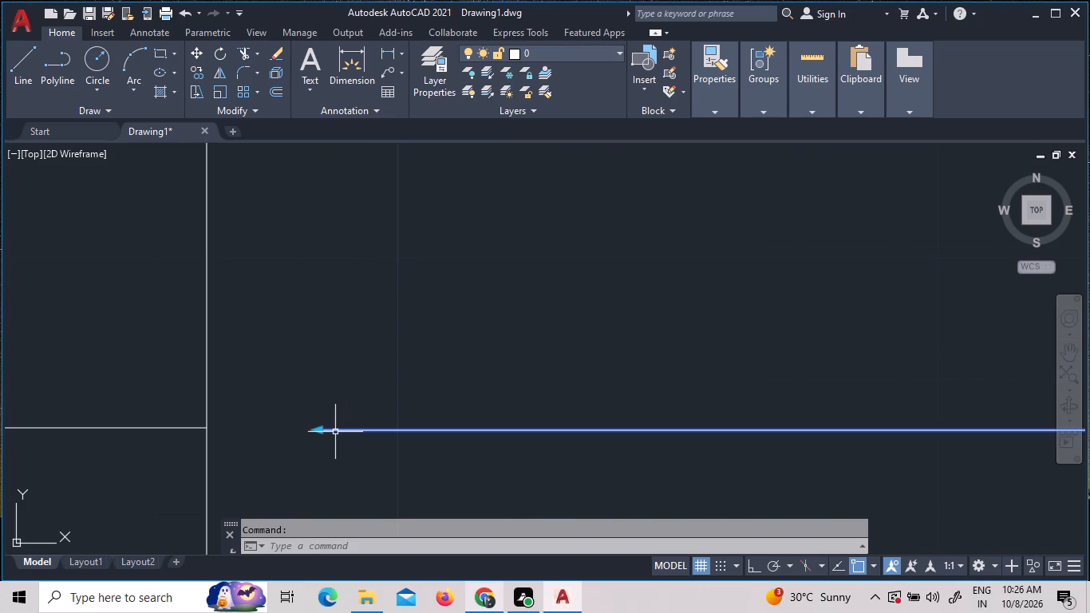
{"action": "right_click", "coordinate": [373, 433]}
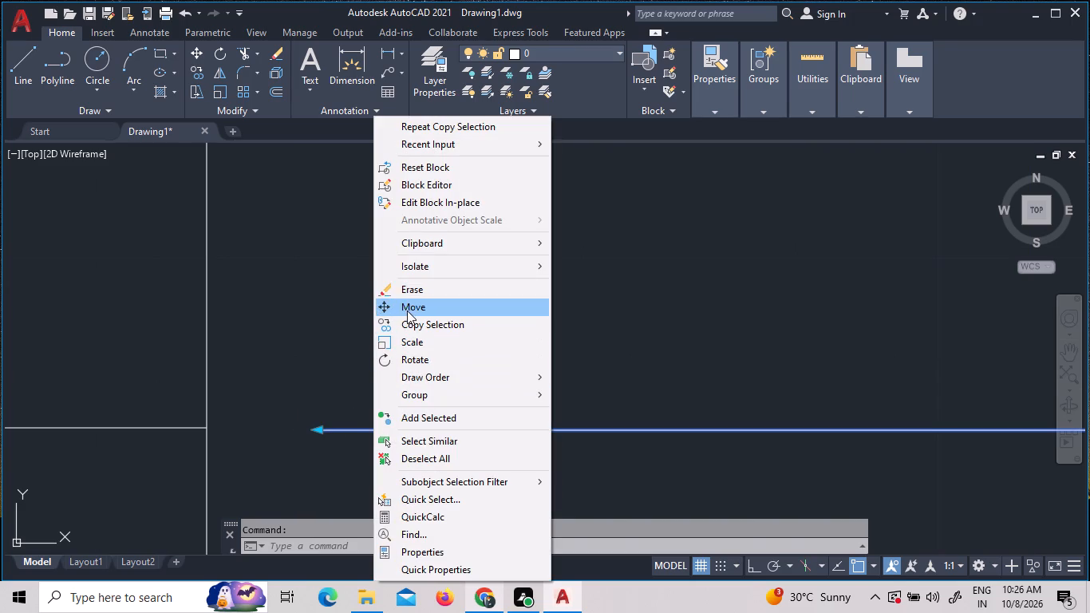
{"action": "left_click", "coordinate": [407, 310]}
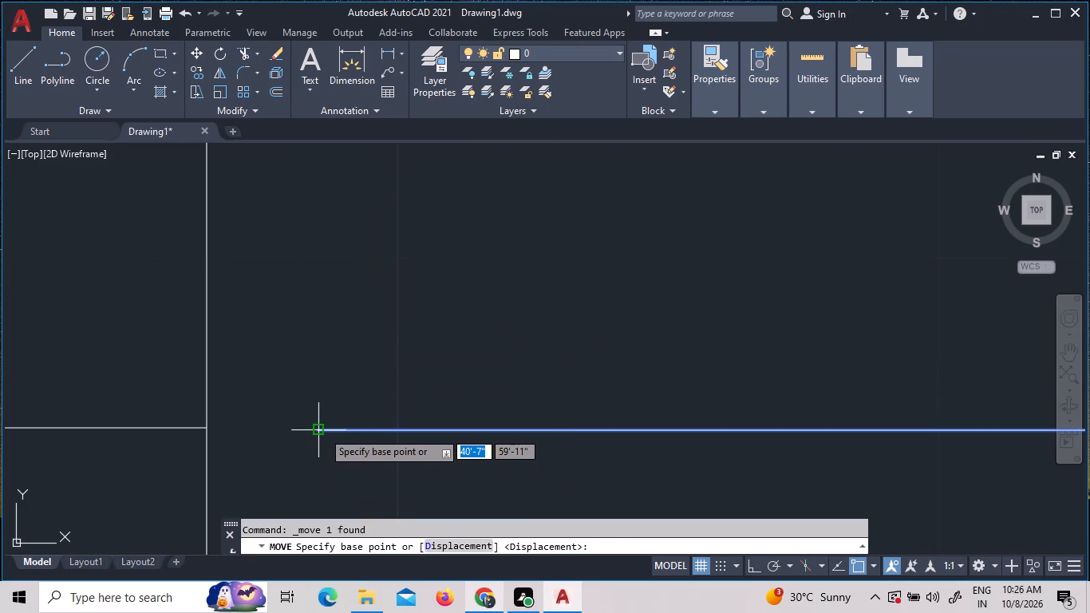
{"action": "left_click", "coordinate": [322, 431]}
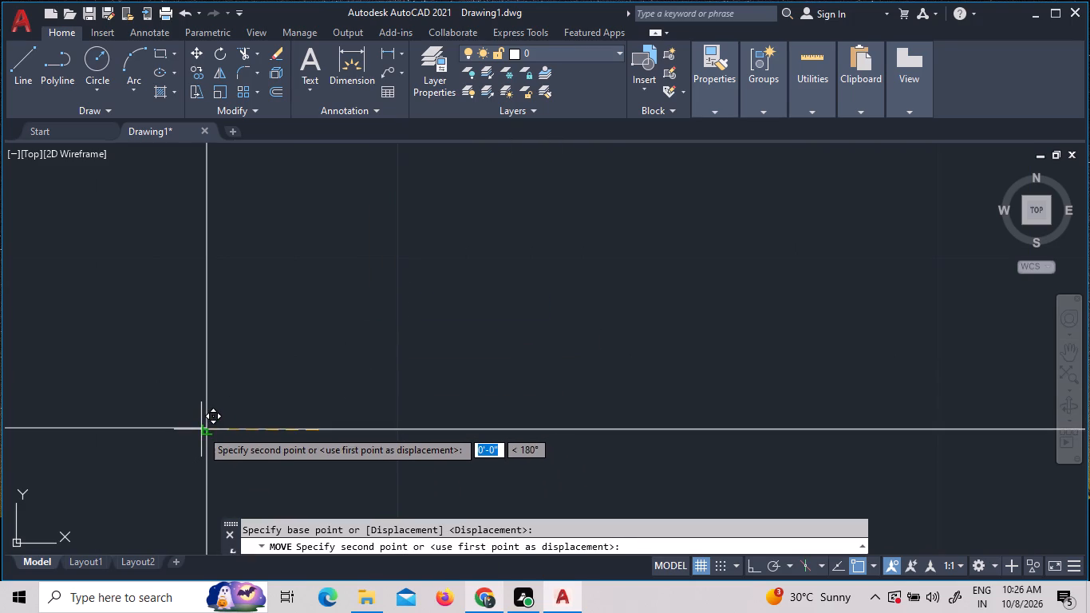
{"action": "key", "text": "F8"}
{"action": "scroll", "coordinate": [202, 426], "scroll_direction": "up", "scroll_amount": 4}
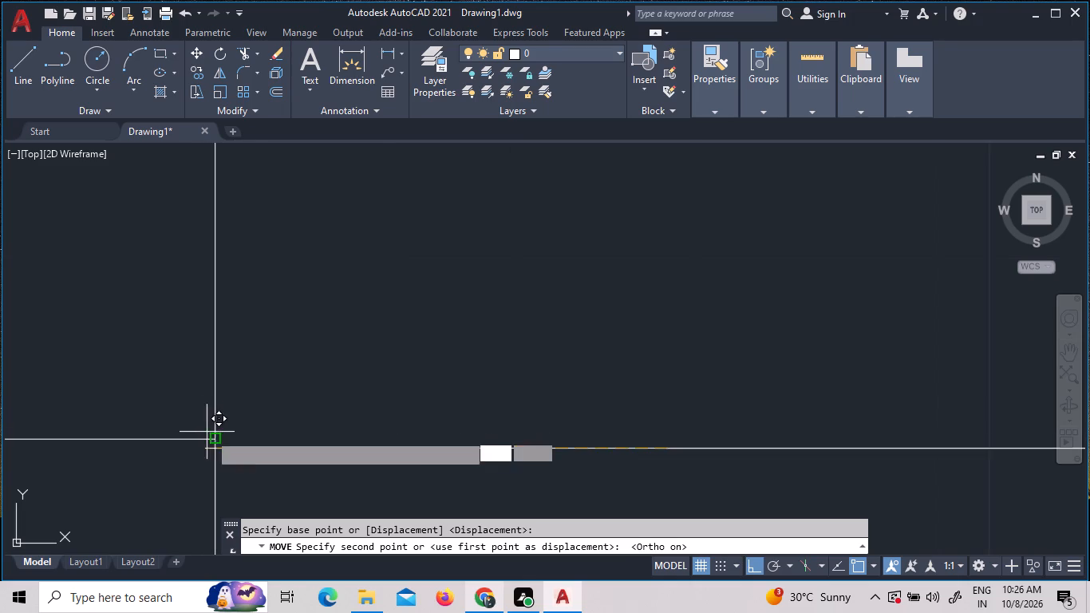
{"action": "left_click", "coordinate": [212, 439]}
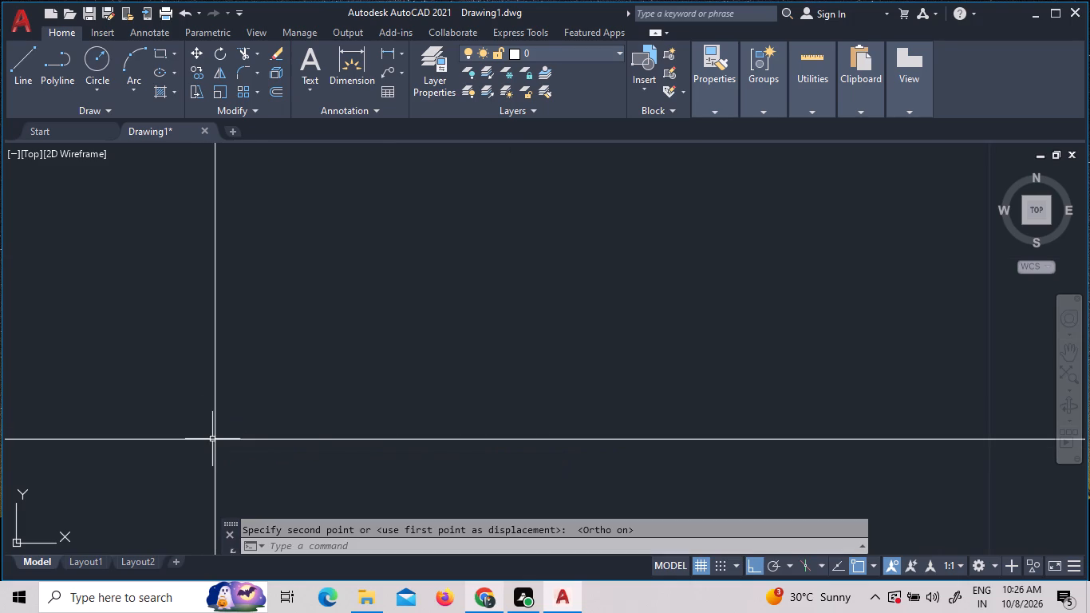
Start the north jamb line at the upper west end of the copied door, on the west wall's east face.
{"action": "scroll", "coordinate": [365, 433], "scroll_direction": "down", "scroll_amount": 14}
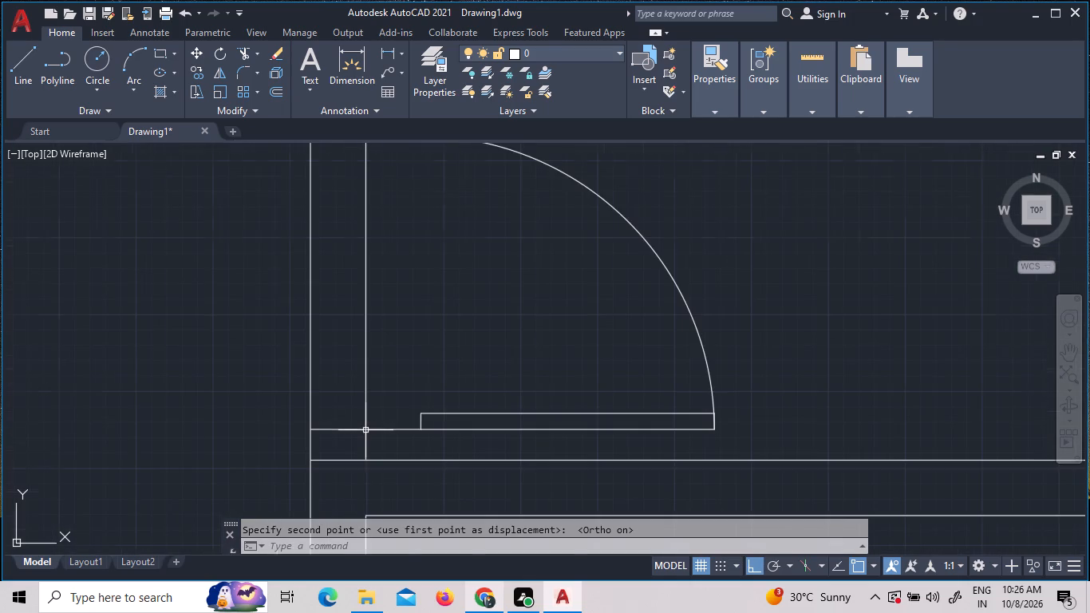
{"action": "scroll", "coordinate": [365, 430], "scroll_direction": "down", "scroll_amount": 3}
{"action": "scroll", "coordinate": [366, 356], "scroll_direction": "up", "scroll_amount": 2}
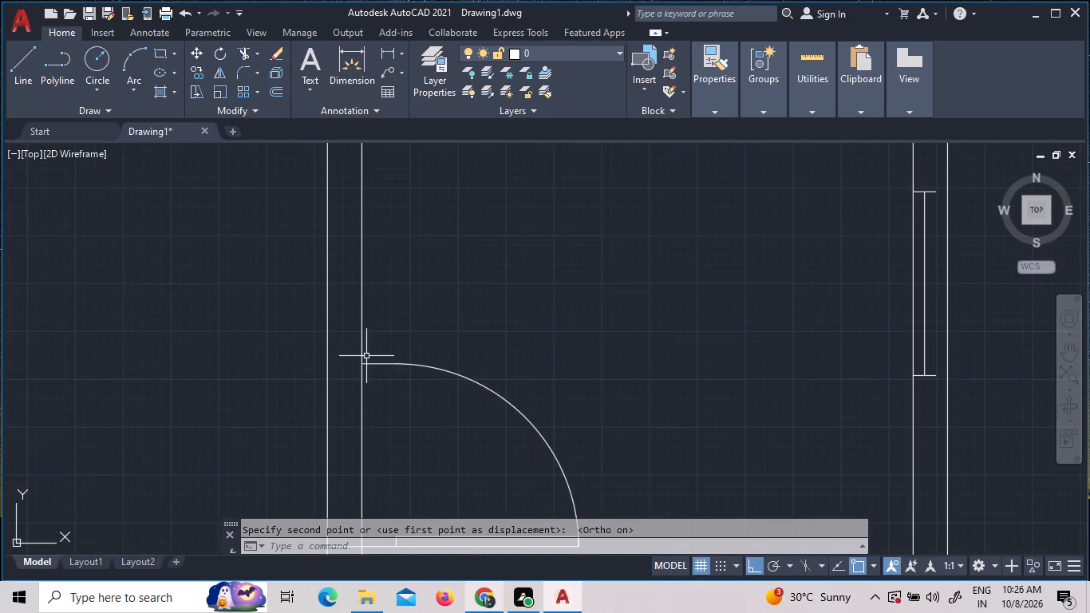
{"action": "scroll", "coordinate": [366, 356], "scroll_direction": "up", "scroll_amount": 7}
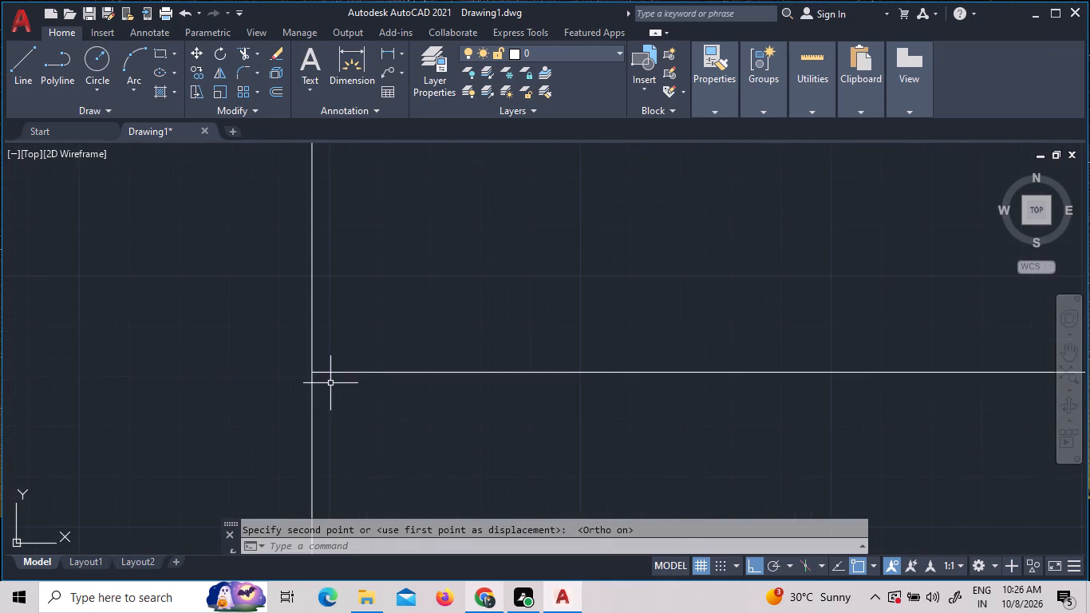
{"action": "scroll", "coordinate": [294, 368], "scroll_direction": "down", "scroll_amount": 3}
{"action": "scroll", "coordinate": [114, 354], "scroll_direction": "up", "scroll_amount": 2}
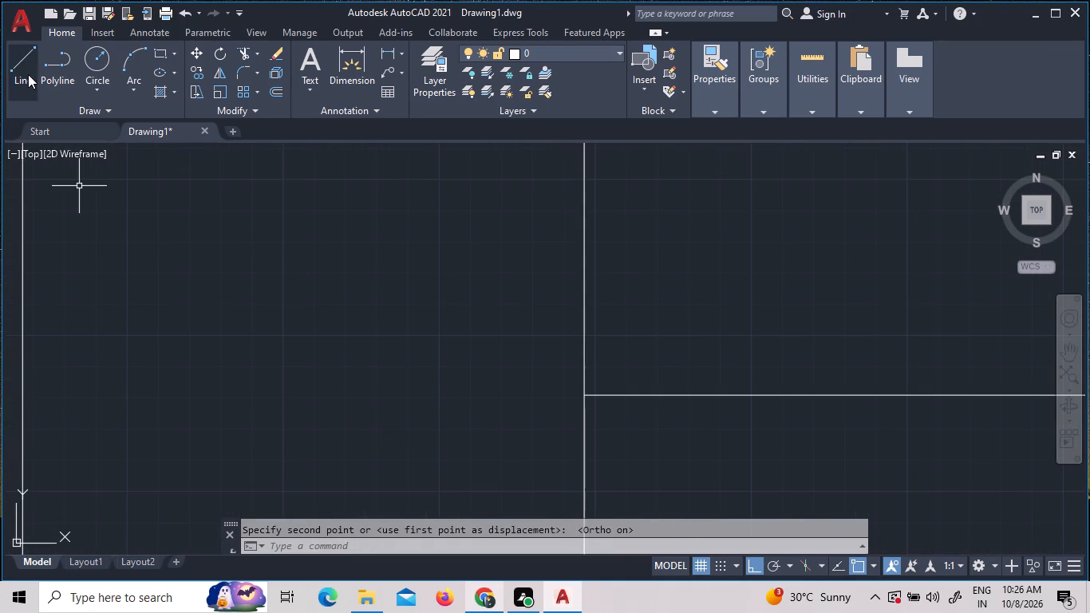
{"action": "left_click_drag", "start_coordinate": [28, 74], "coordinate": [31, 84]}
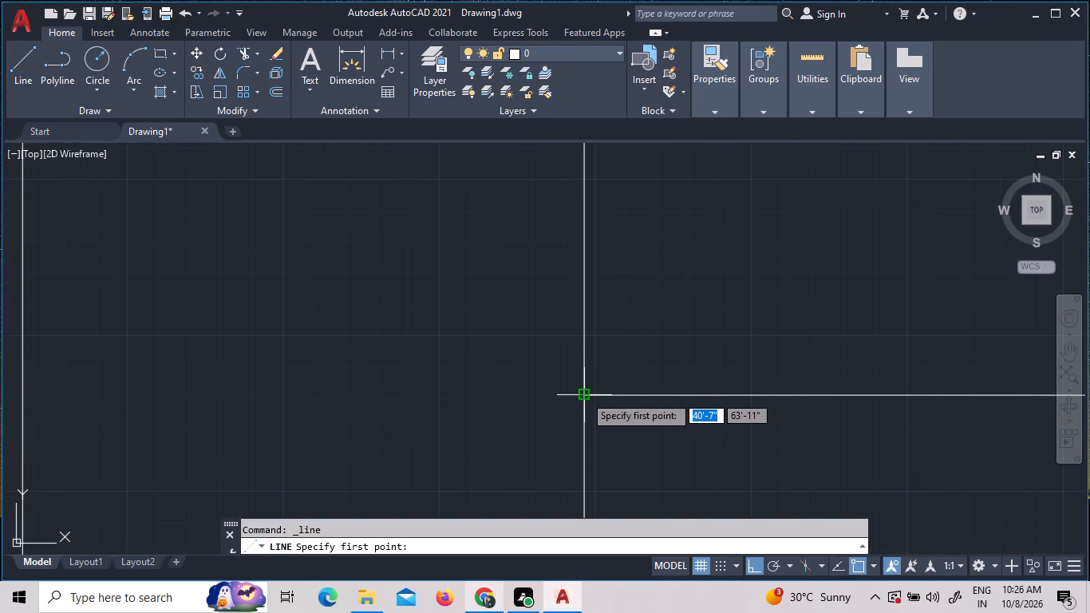
{"action": "scroll", "coordinate": [585, 395], "scroll_direction": "up", "scroll_amount": 6}
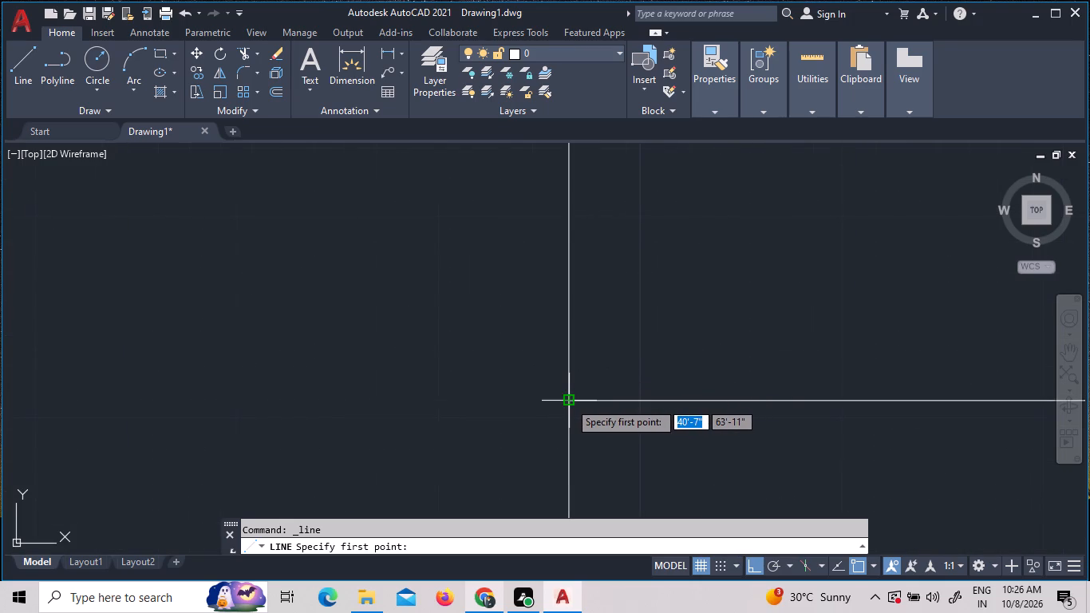
Draw a 9" horizontal jamb line across the wall at the door arc's upper end, from the inner to the outer wall line.
{"action": "left_click", "coordinate": [569, 401]}
{"action": "scroll", "coordinate": [271, 373], "scroll_direction": "down", "scroll_amount": 7}
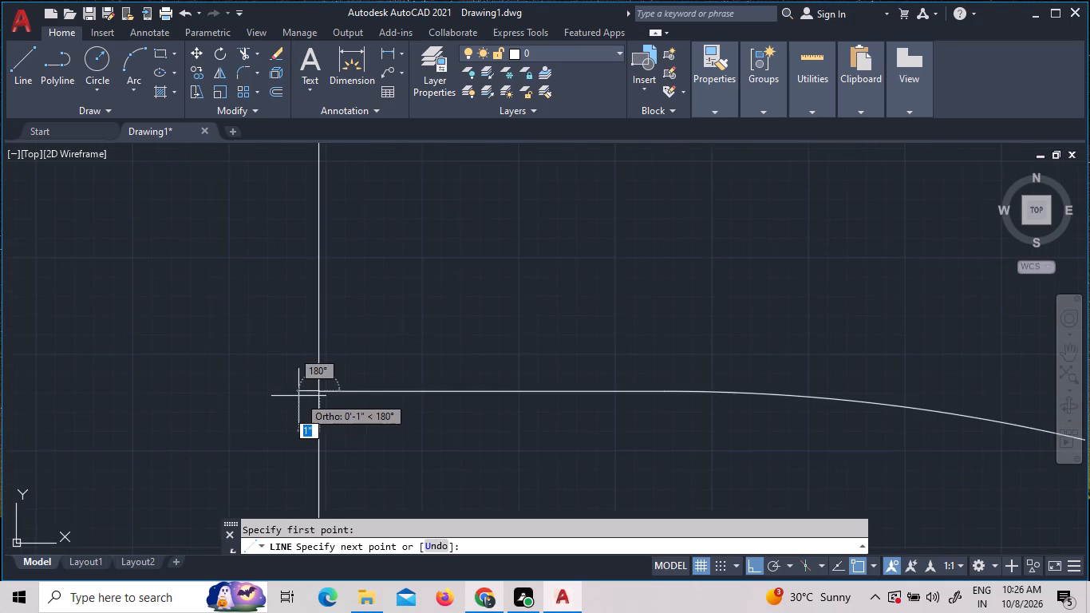
{"action": "scroll", "coordinate": [298, 396], "scroll_direction": "down", "scroll_amount": 2}
{"action": "scroll", "coordinate": [156, 394], "scroll_direction": "up", "scroll_amount": 4}
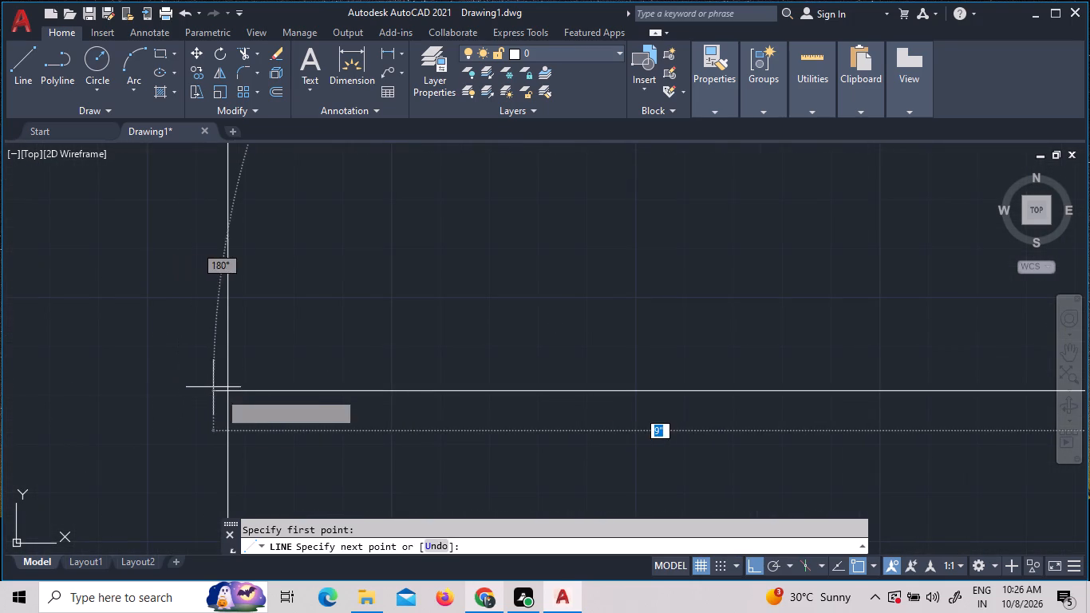
{"action": "scroll", "coordinate": [232, 410], "scroll_direction": "up", "scroll_amount": 3}
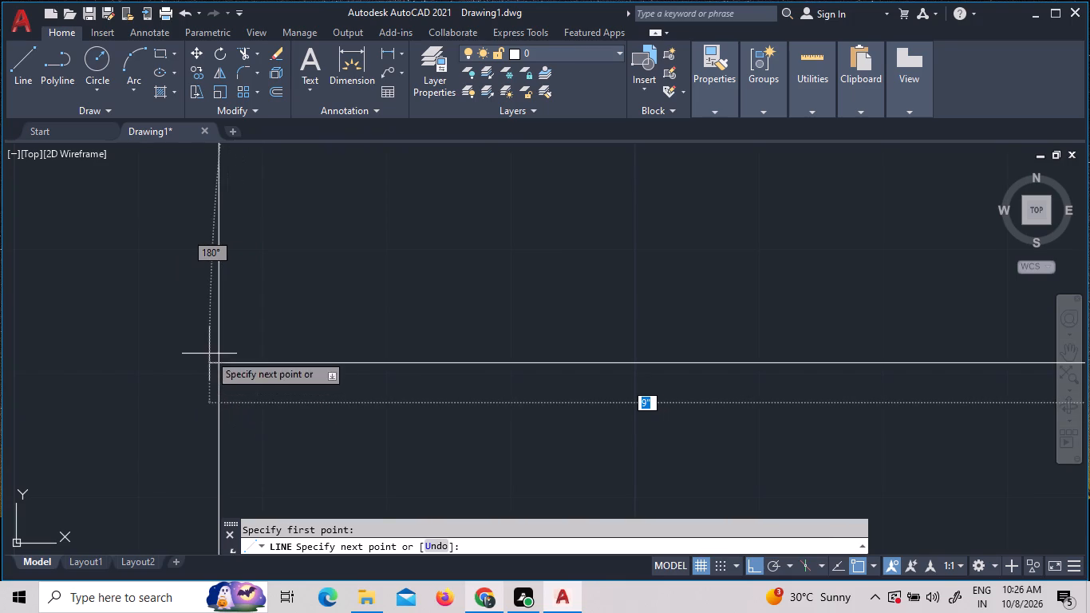
{"action": "scroll", "coordinate": [219, 364], "scroll_direction": "up", "scroll_amount": 3}
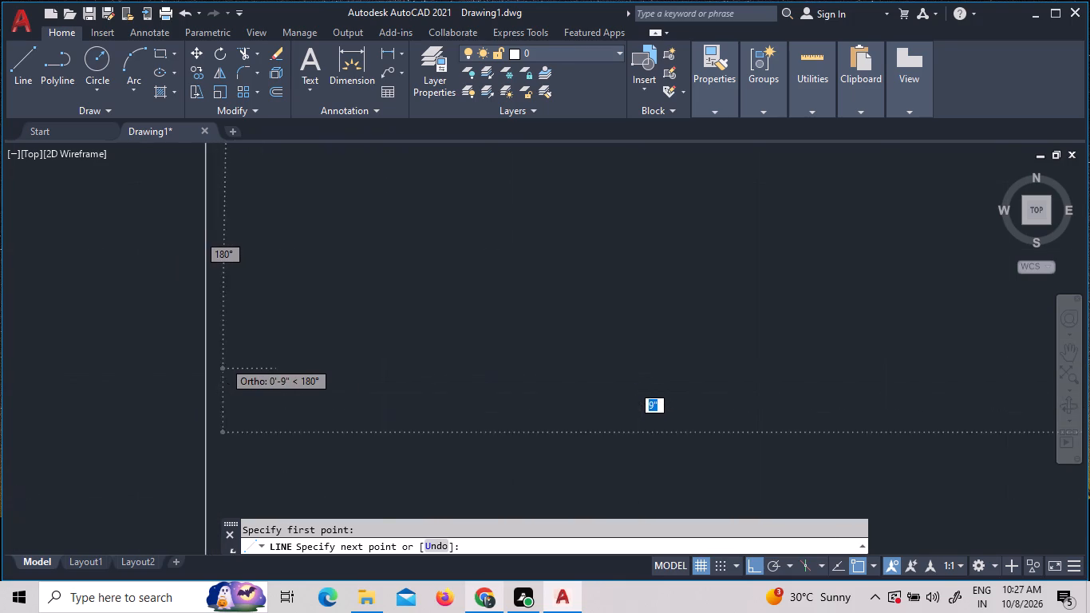
{"action": "scroll", "coordinate": [223, 361], "scroll_direction": "up", "scroll_amount": 4}
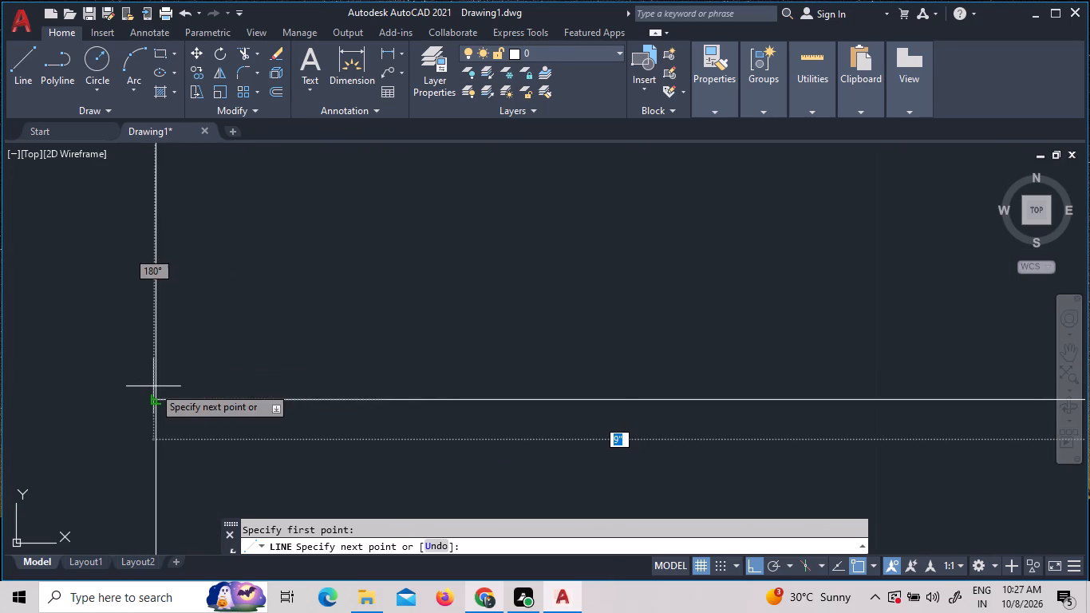
{"action": "scroll", "coordinate": [160, 389], "scroll_direction": "up", "scroll_amount": 5}
{"action": "scroll", "coordinate": [87, 343], "scroll_direction": "down", "scroll_amount": 3}
{"action": "scroll", "coordinate": [90, 346], "scroll_direction": "up", "scroll_amount": 1}
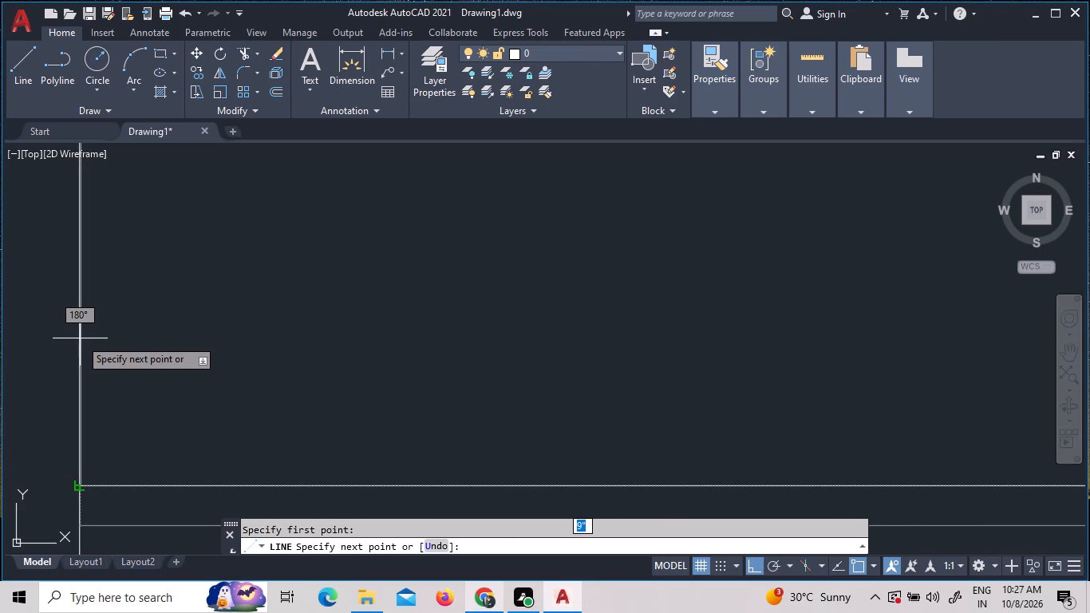
{"action": "scroll", "coordinate": [80, 338], "scroll_direction": "up", "scroll_amount": 2}
{"action": "scroll", "coordinate": [80, 338], "scroll_direction": "down", "scroll_amount": 4}
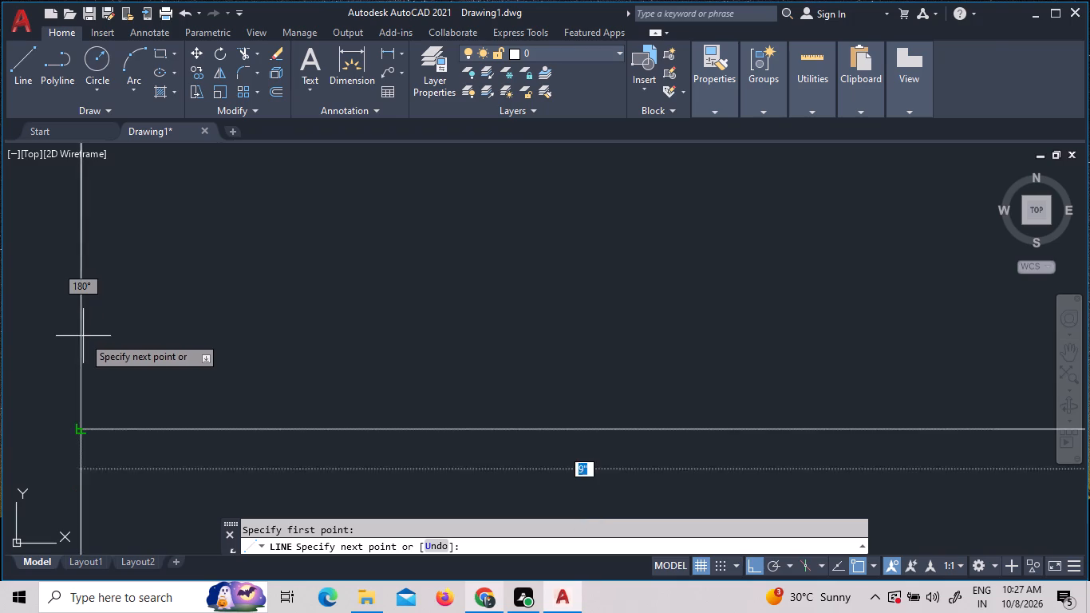
{"action": "scroll", "coordinate": [87, 394], "scroll_direction": "up", "scroll_amount": 2}
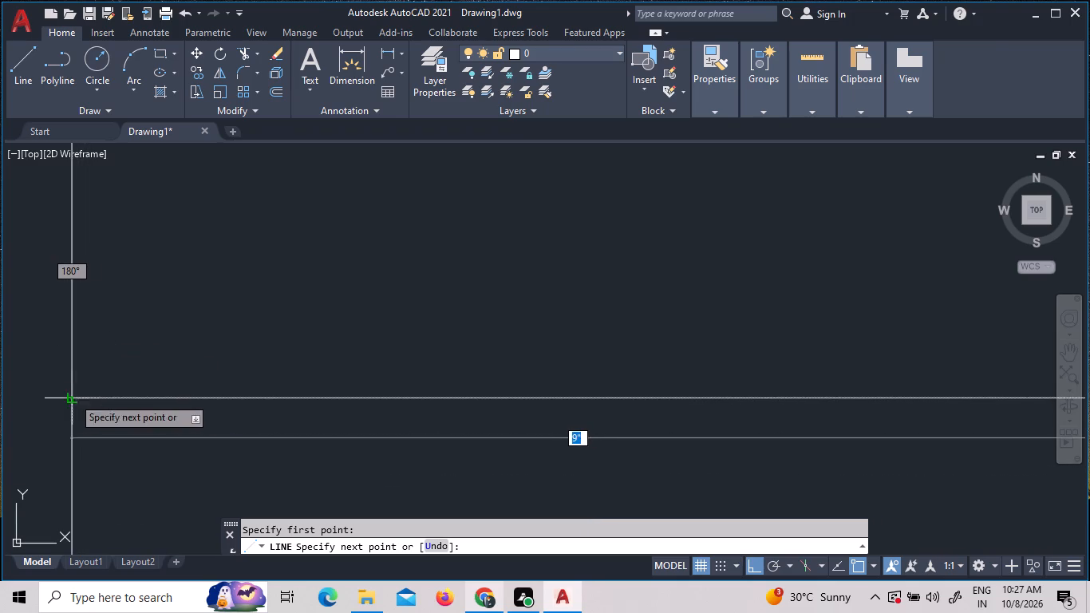
{"action": "scroll", "coordinate": [69, 397], "scroll_direction": "up", "scroll_amount": 7}
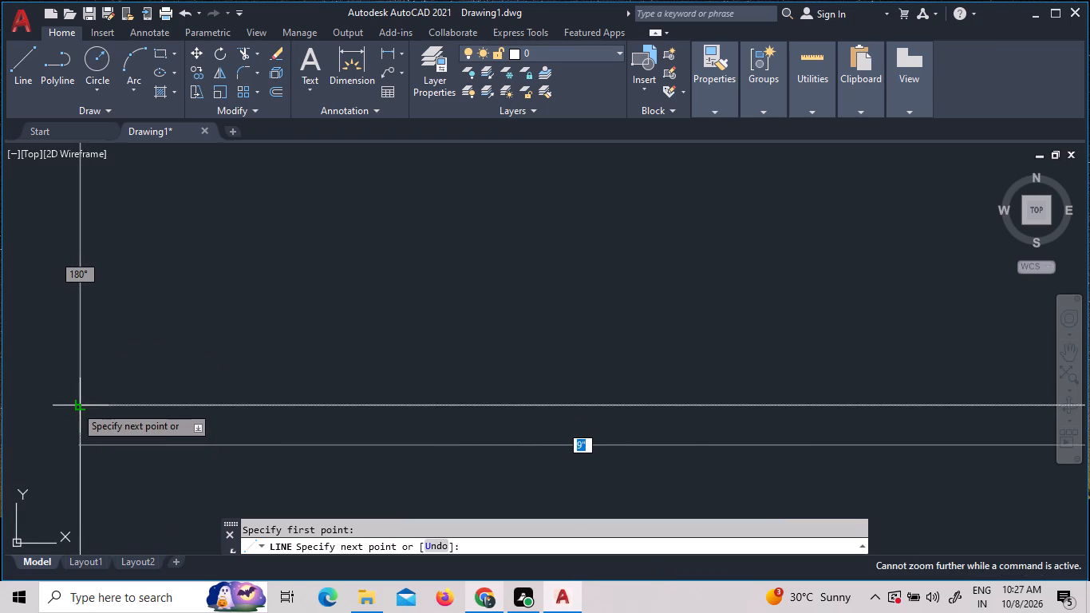
{"action": "scroll", "coordinate": [75, 405], "scroll_direction": "up", "scroll_amount": 1}
{"action": "left_click", "coordinate": [75, 405]}
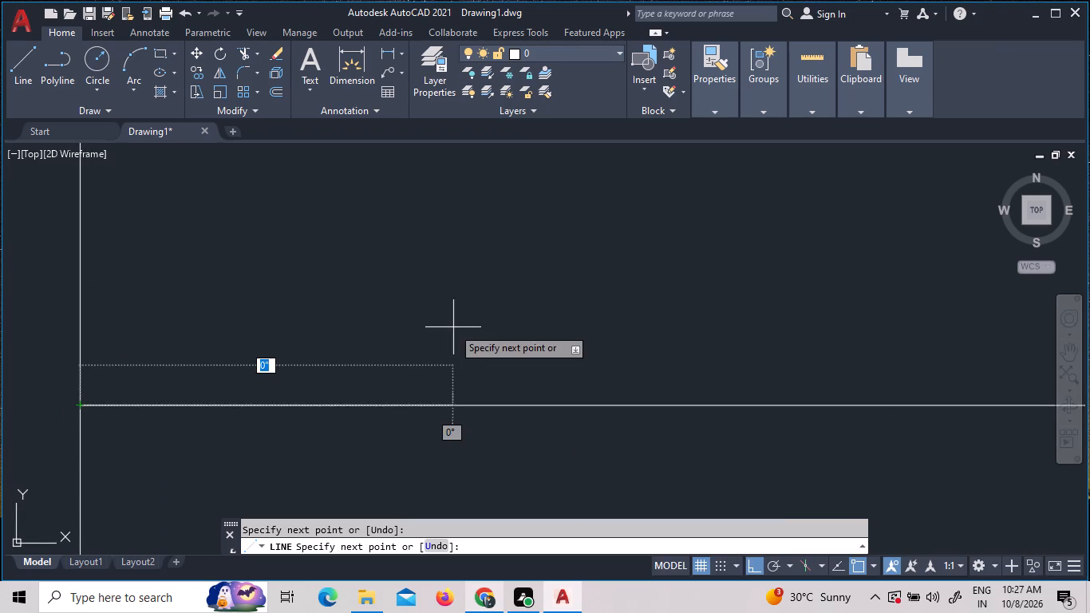
{"action": "key", "text": "Escape"}
Examine closely how the new jamb line meets the outer wall line at the corner.
{"action": "scroll", "coordinate": [89, 395], "scroll_direction": "up", "scroll_amount": 2}
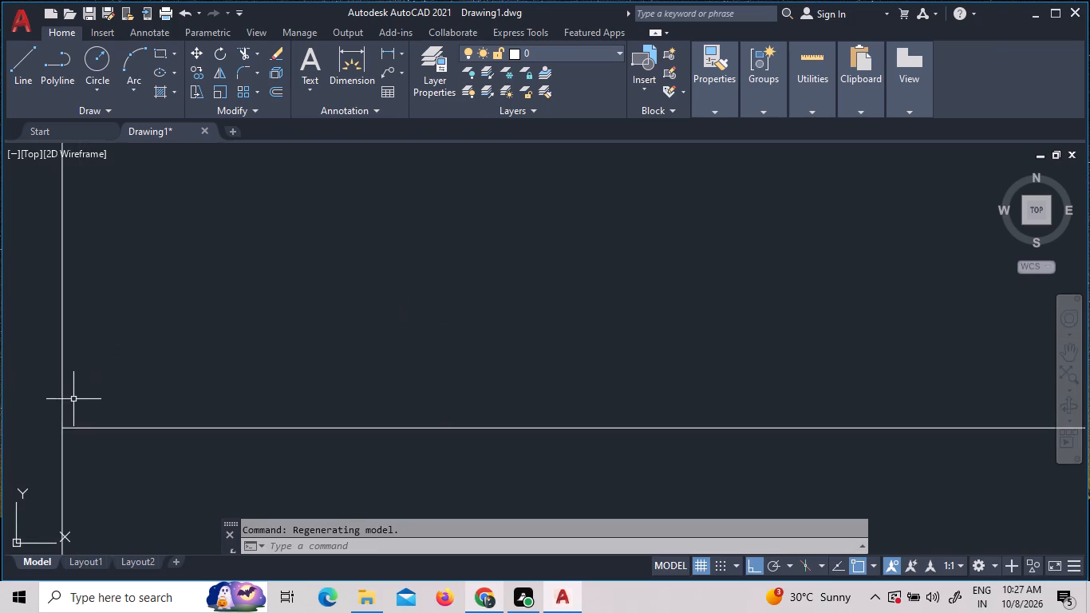
{"action": "scroll", "coordinate": [64, 450], "scroll_direction": "up", "scroll_amount": 3}
{"action": "scroll", "coordinate": [51, 353], "scroll_direction": "up", "scroll_amount": 4}
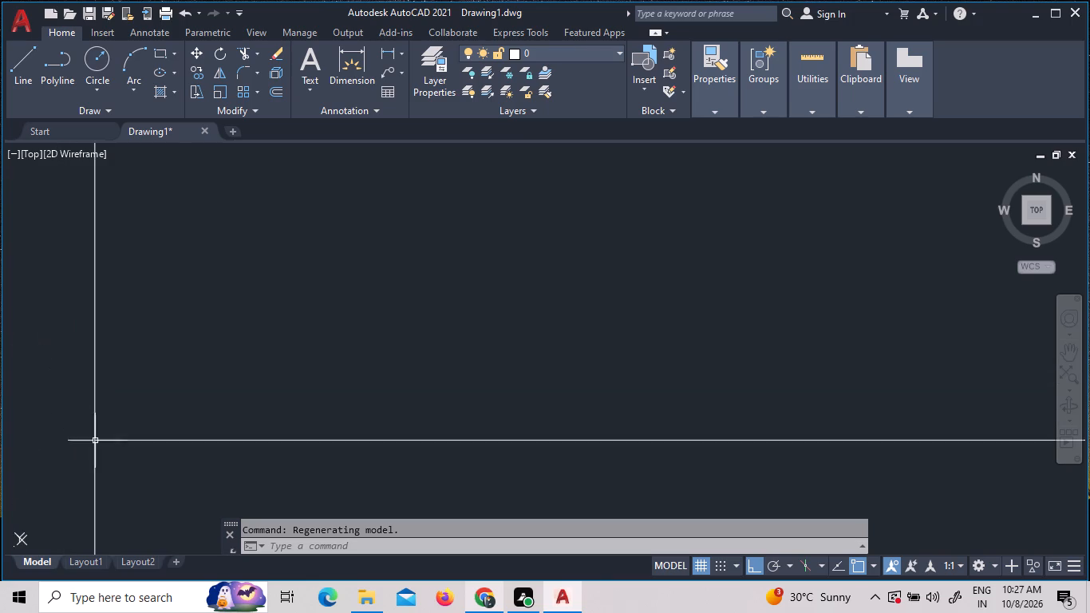
{"action": "scroll", "coordinate": [106, 448], "scroll_direction": "up", "scroll_amount": 8}
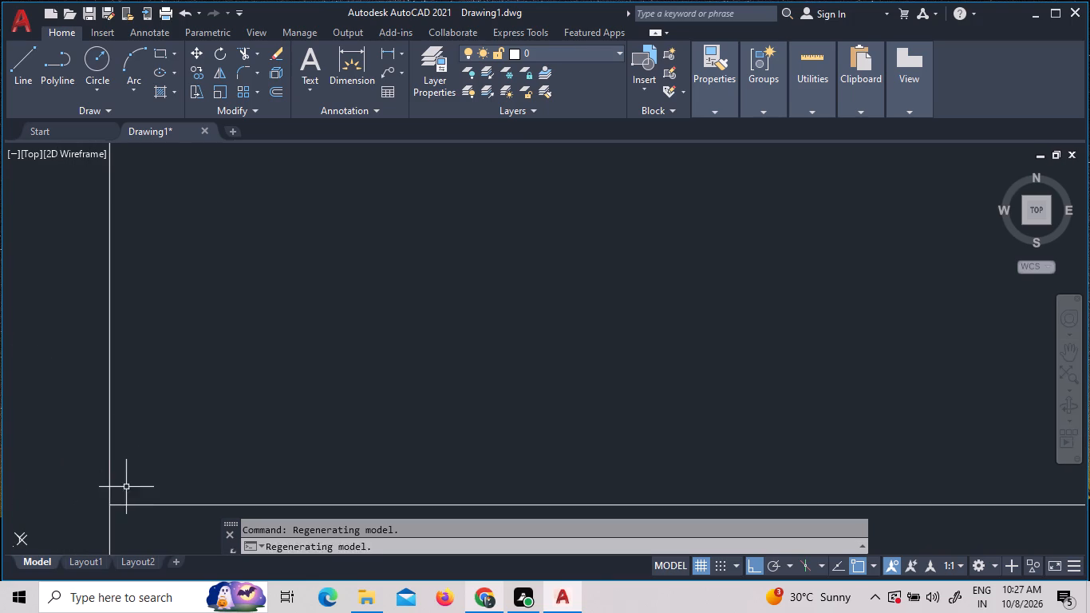
{"action": "scroll", "coordinate": [139, 474], "scroll_direction": "down", "scroll_amount": 5}
{"action": "scroll", "coordinate": [188, 422], "scroll_direction": "down", "scroll_amount": 7}
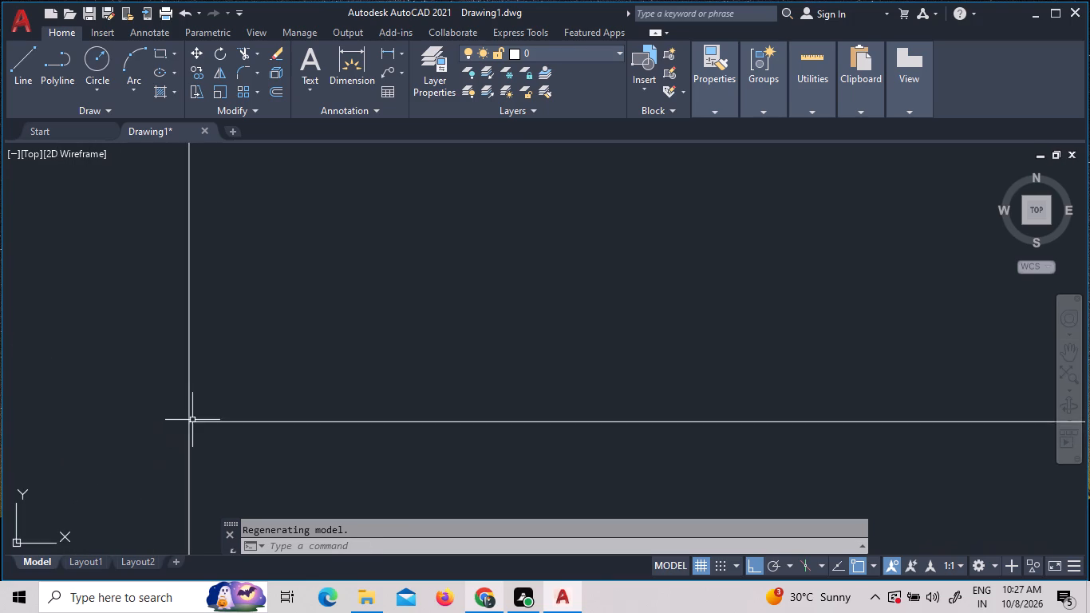
{"action": "scroll", "coordinate": [194, 419], "scroll_direction": "down", "scroll_amount": 4}
{"action": "scroll", "coordinate": [199, 411], "scroll_direction": "down", "scroll_amount": 19}
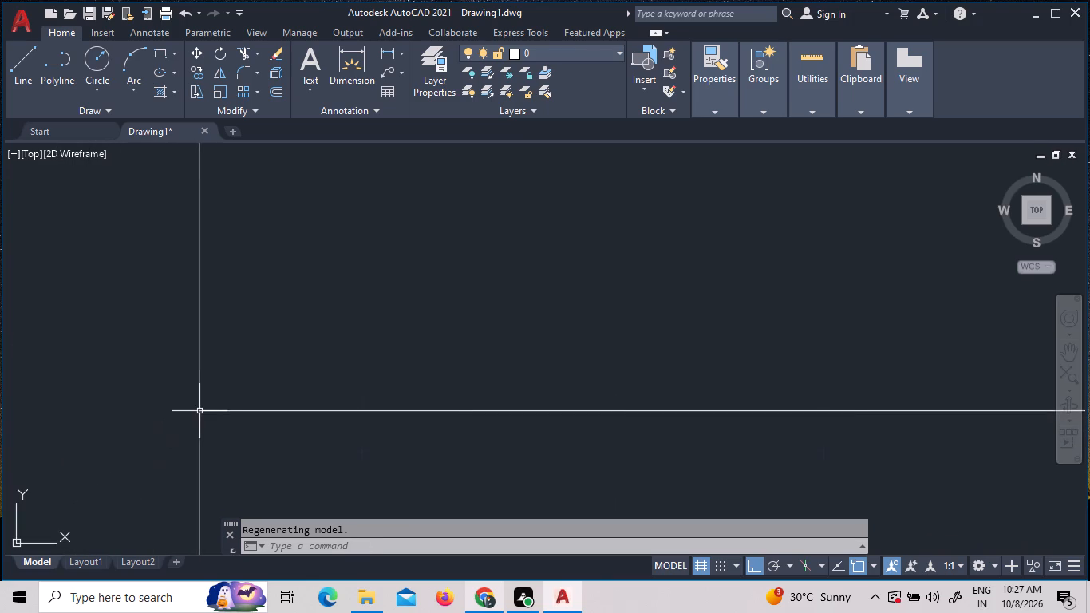
{"action": "scroll", "coordinate": [199, 411], "scroll_direction": "down", "scroll_amount": 2}
{"action": "scroll", "coordinate": [535, 386], "scroll_direction": "down", "scroll_amount": 11}
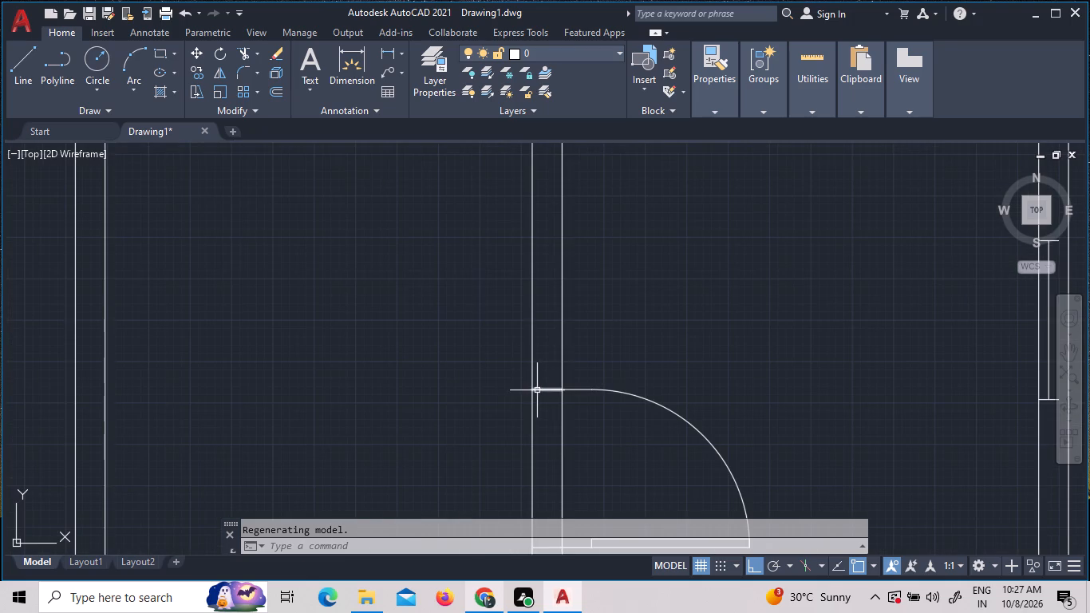
Trim both wall lines across the door opening and the cross-wall line's stub between them just below the lower jamb.
{"action": "scroll", "coordinate": [659, 428], "scroll_direction": "down", "scroll_amount": 3}
{"action": "scroll", "coordinate": [666, 465], "scroll_direction": "up", "scroll_amount": 3}
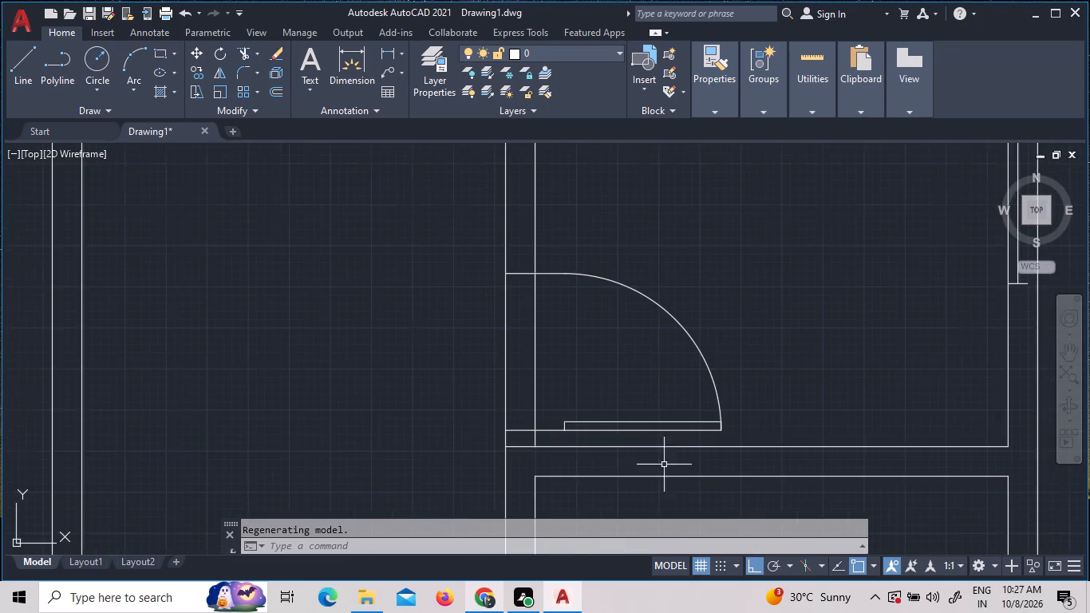
{"action": "scroll", "coordinate": [610, 443], "scroll_direction": "up", "scroll_amount": 3}
{"action": "scroll", "coordinate": [594, 434], "scroll_direction": "down", "scroll_amount": 2}
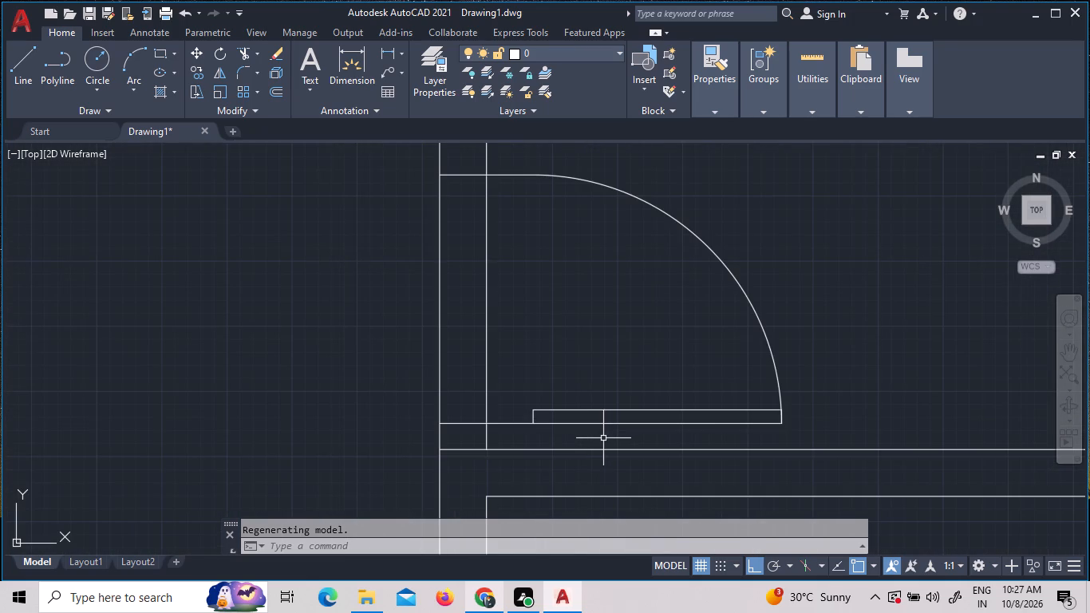
{"action": "key", "text": "t"}
{"action": "key", "text": "r"}
{"action": "key", "text": "space"}
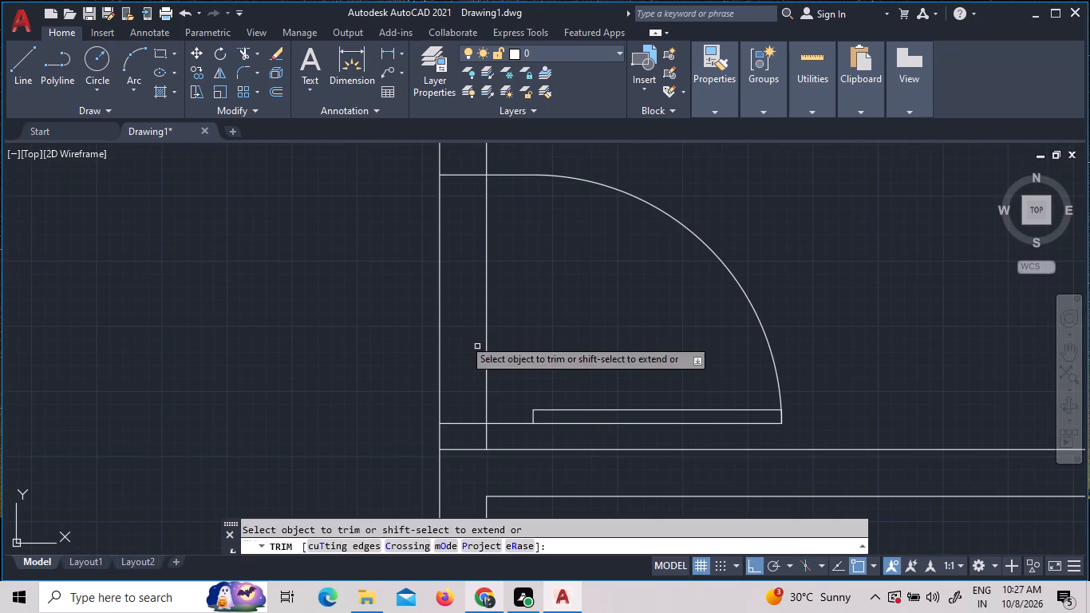
{"action": "left_click_drag", "start_coordinate": [538, 318], "coordinate": [521, 317]}
{"action": "left_click", "coordinate": [340, 291]}
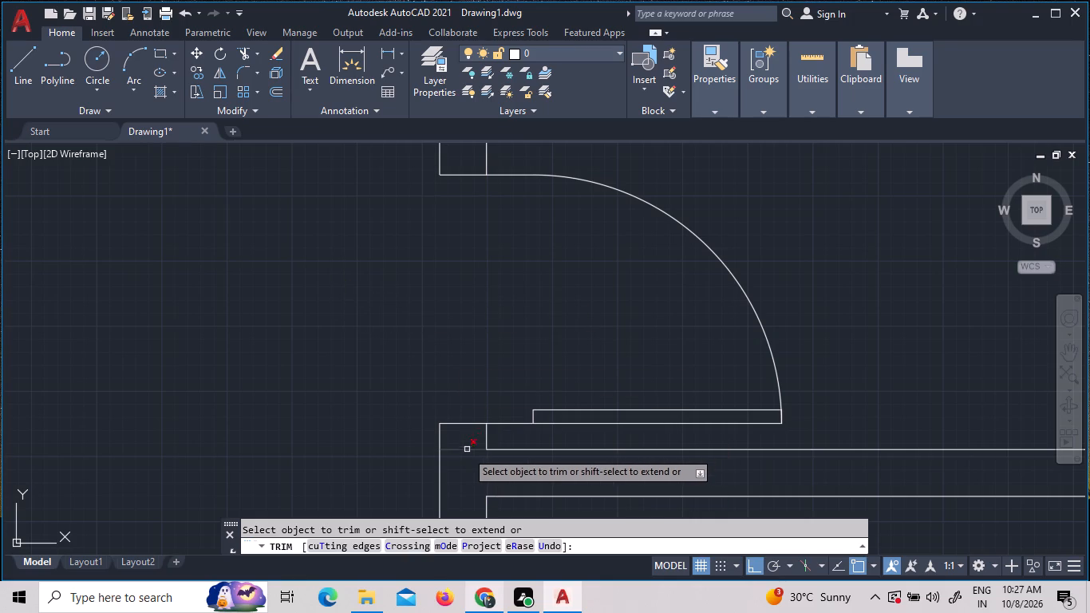
{"action": "left_click", "coordinate": [465, 452]}
Trim the inner wall line's leftover end beside the lower room's door, back to the partition's upper line level.
{"action": "scroll", "coordinate": [478, 427], "scroll_direction": "down", "scroll_amount": 2}
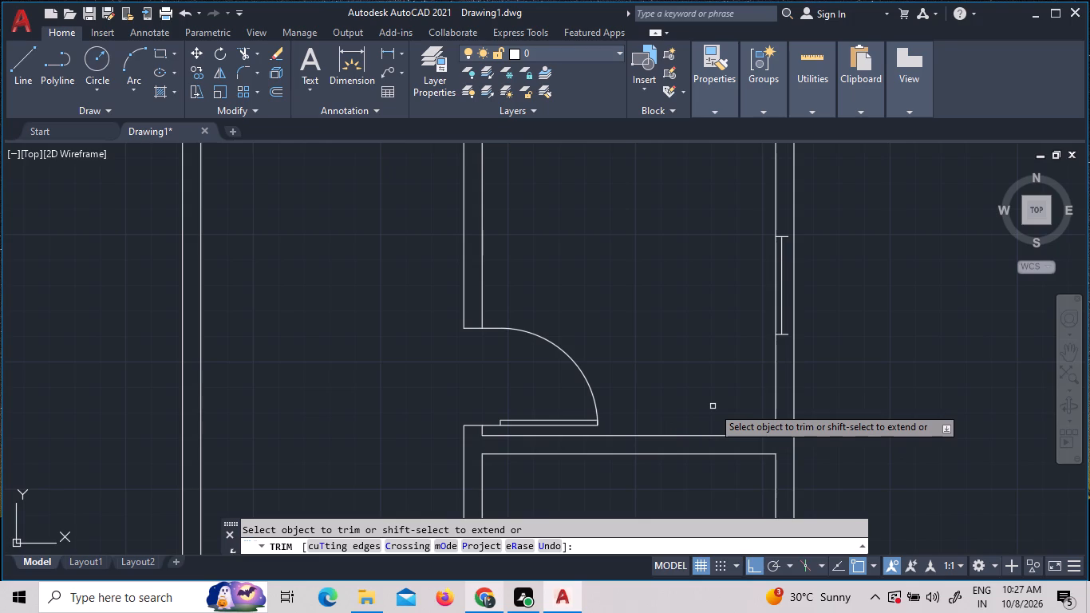
{"action": "scroll", "coordinate": [713, 406], "scroll_direction": "down", "scroll_amount": 3}
{"action": "scroll", "coordinate": [665, 489], "scroll_direction": "up", "scroll_amount": 2}
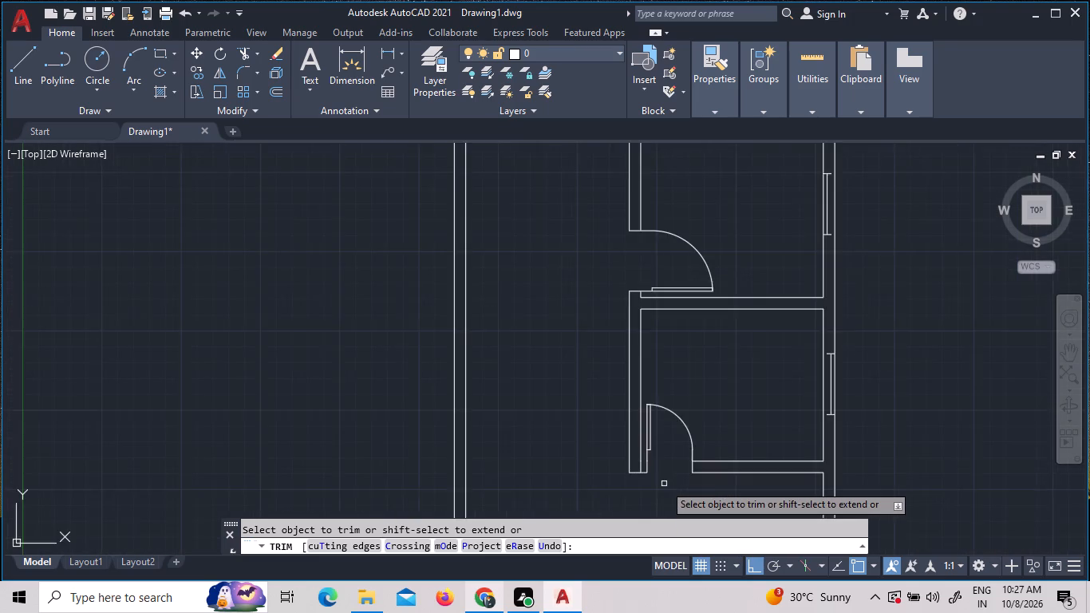
{"action": "scroll", "coordinate": [664, 484], "scroll_direction": "up", "scroll_amount": 4}
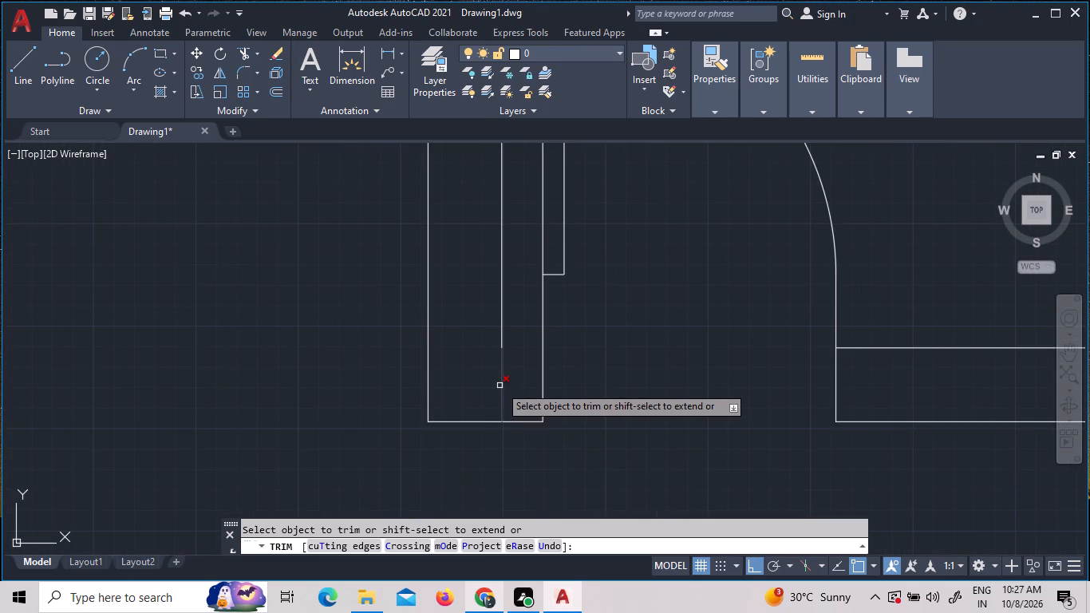
{"action": "left_click", "coordinate": [500, 386]}
{"action": "key", "text": "Escape"}
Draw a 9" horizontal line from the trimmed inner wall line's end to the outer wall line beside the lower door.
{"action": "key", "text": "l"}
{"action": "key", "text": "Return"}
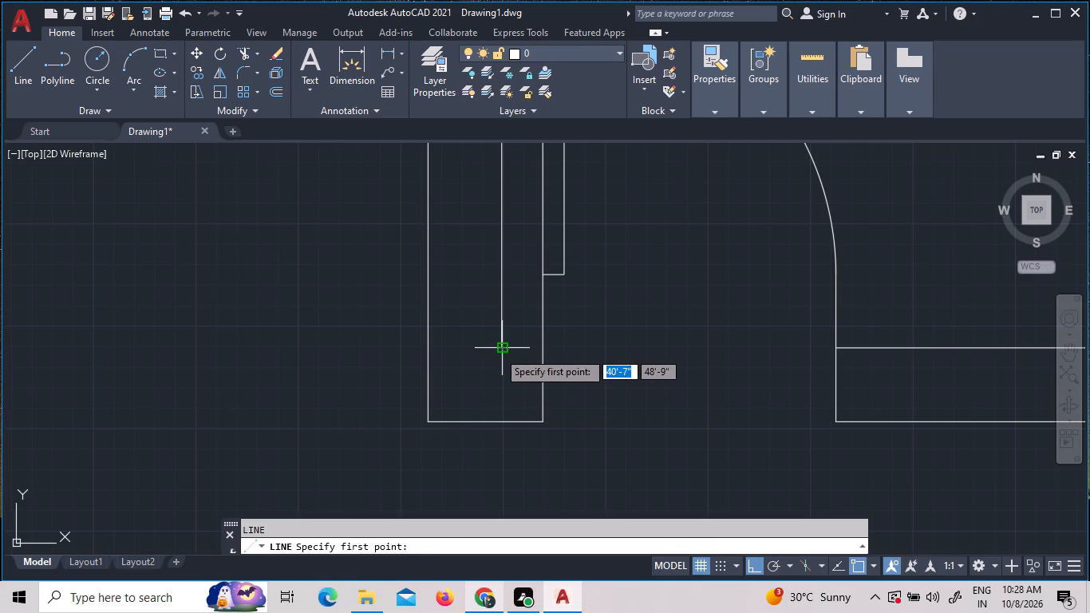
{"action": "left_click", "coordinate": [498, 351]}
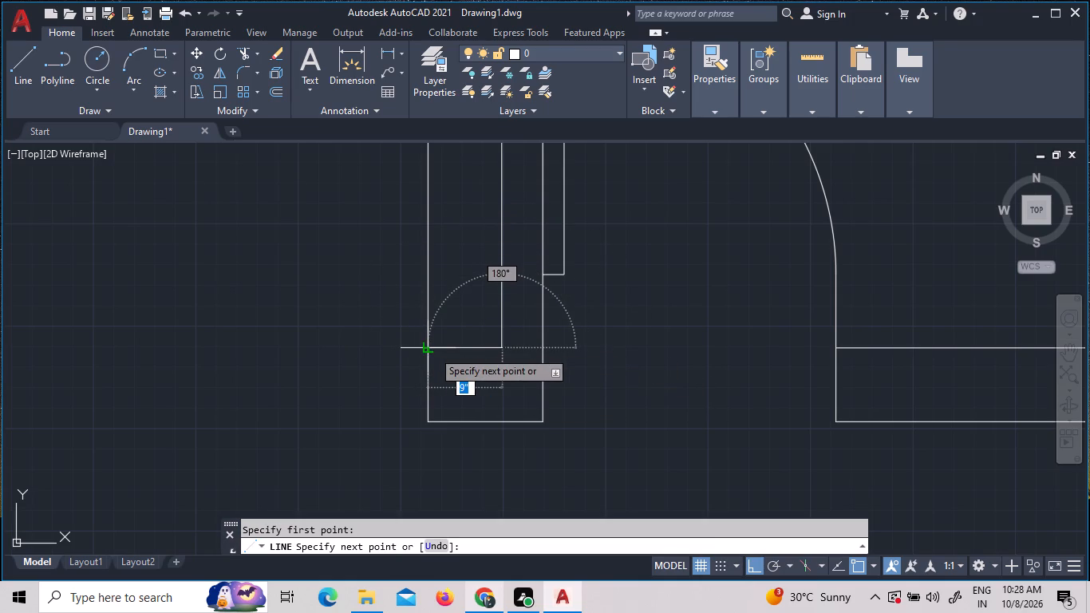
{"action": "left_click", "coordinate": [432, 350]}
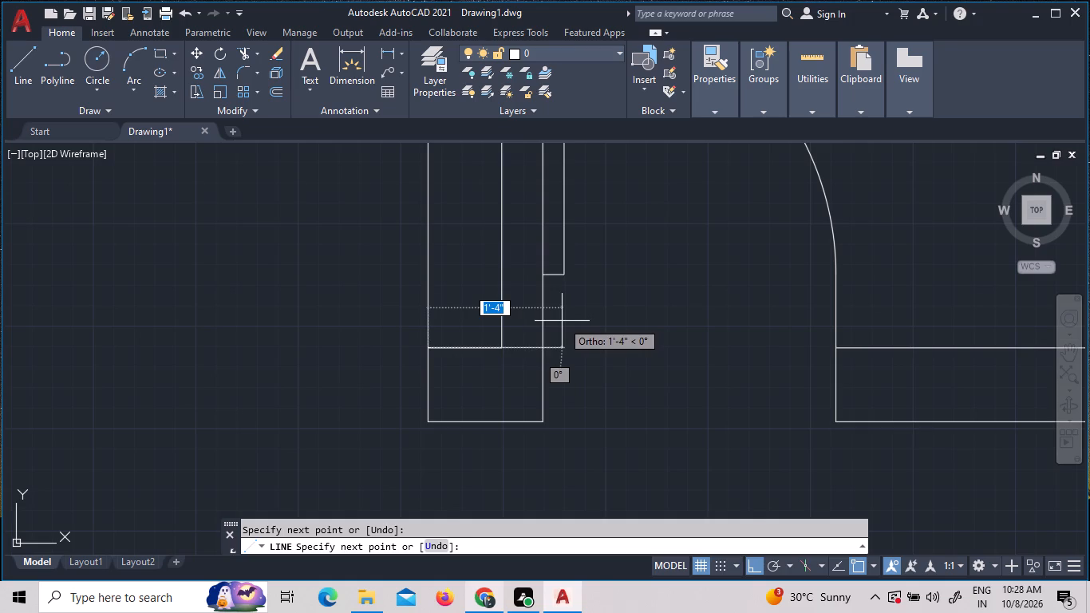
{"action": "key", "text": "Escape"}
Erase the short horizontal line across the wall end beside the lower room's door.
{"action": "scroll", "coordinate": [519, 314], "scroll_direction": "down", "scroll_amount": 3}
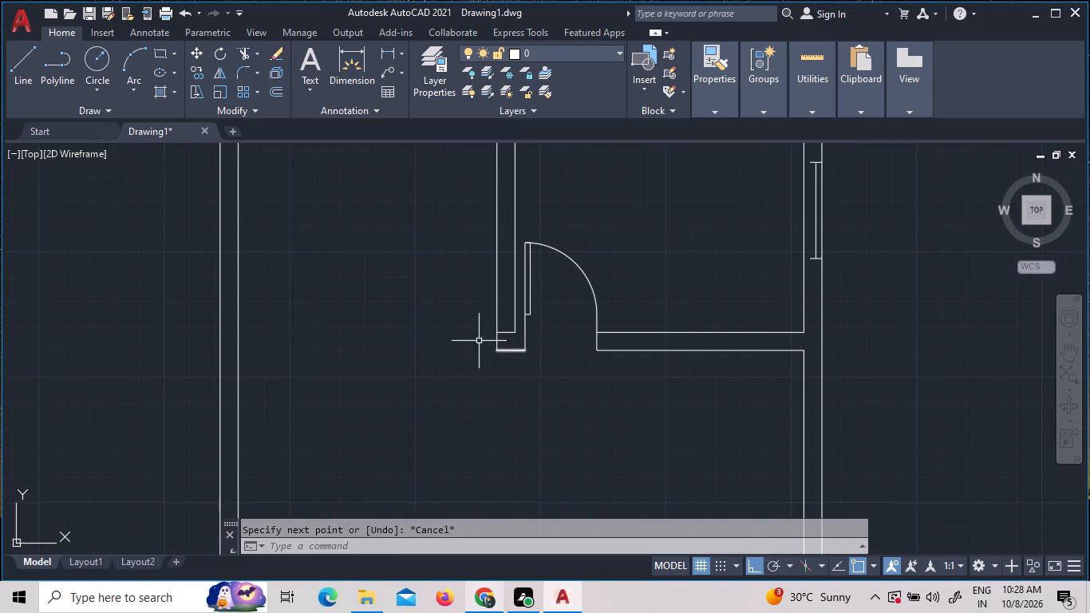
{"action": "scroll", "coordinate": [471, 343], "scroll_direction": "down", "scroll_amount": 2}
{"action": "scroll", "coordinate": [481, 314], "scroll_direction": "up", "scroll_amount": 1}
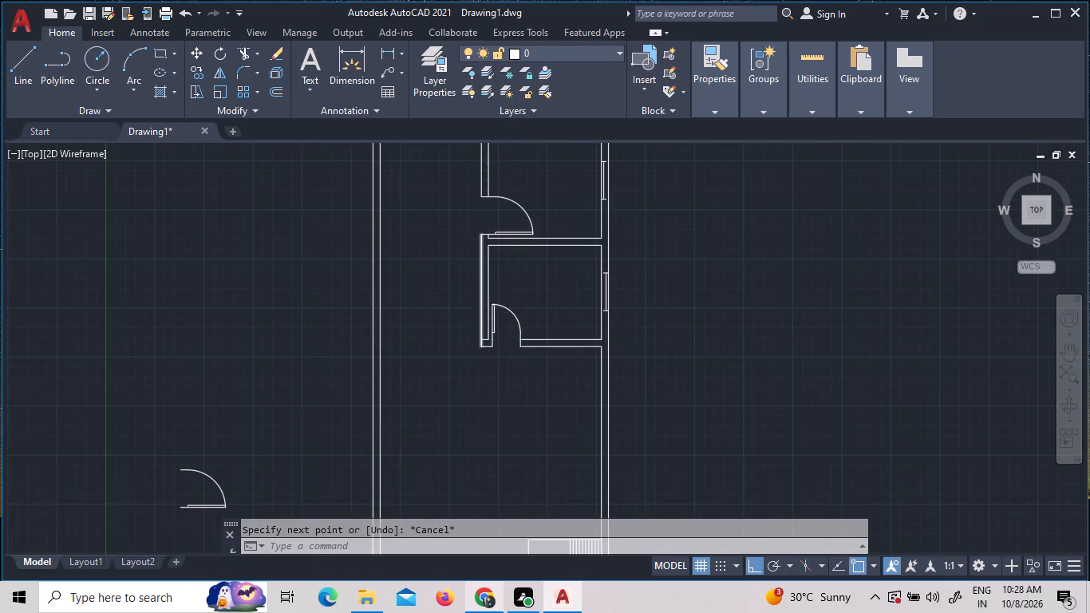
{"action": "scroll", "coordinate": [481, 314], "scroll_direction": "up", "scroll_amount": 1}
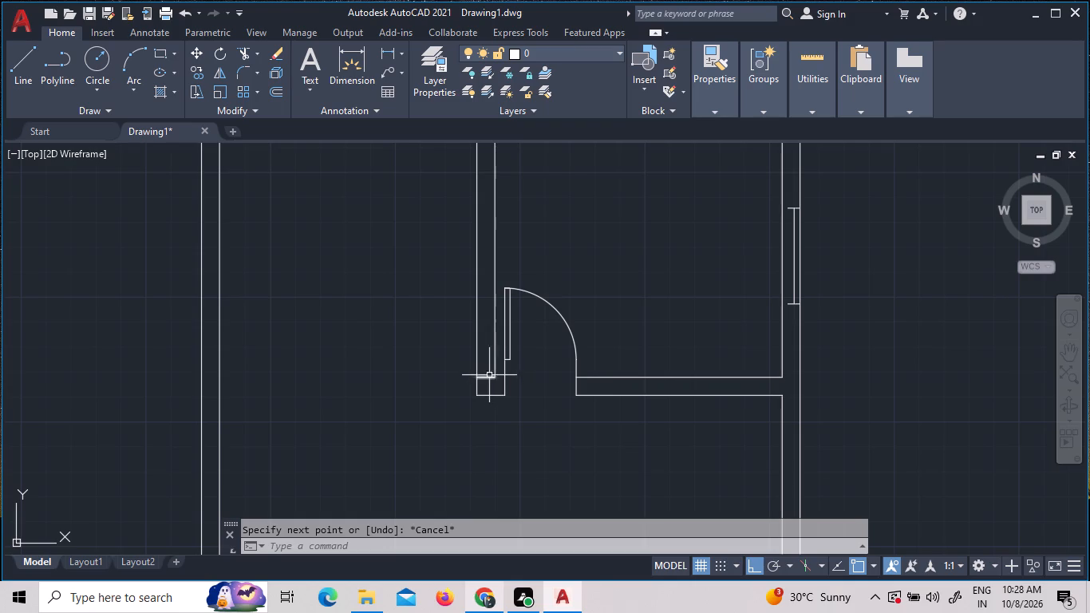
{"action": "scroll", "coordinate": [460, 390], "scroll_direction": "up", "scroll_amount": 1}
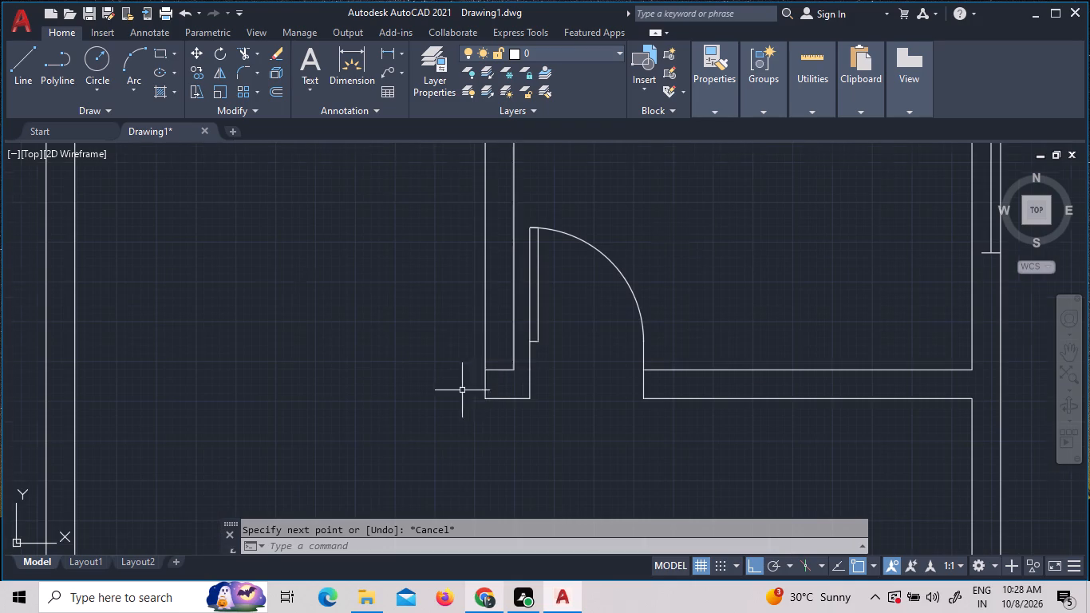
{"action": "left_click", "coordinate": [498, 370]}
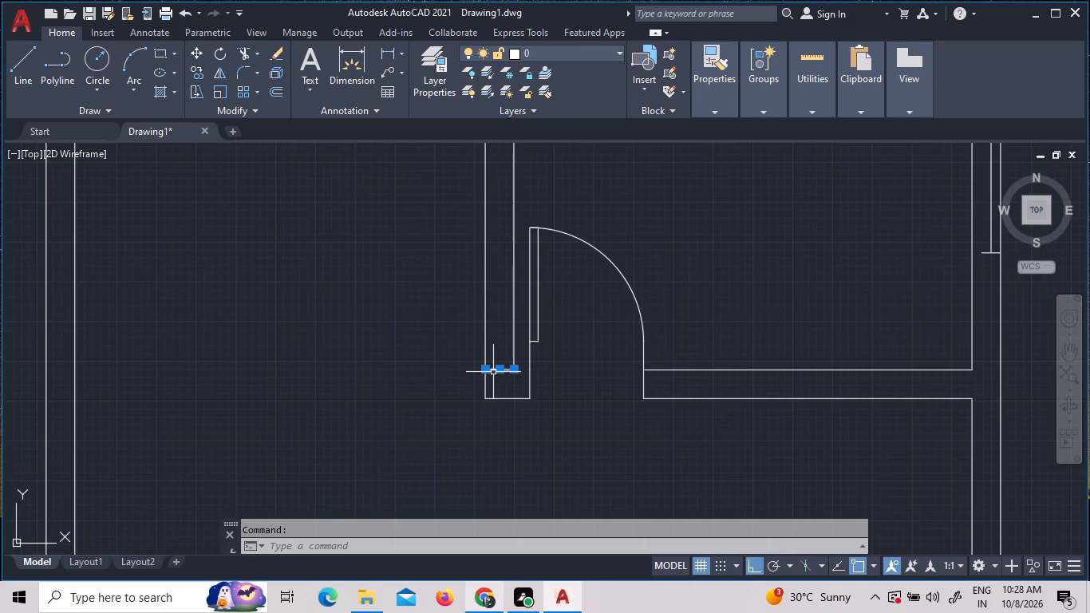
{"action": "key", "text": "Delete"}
Draw a 5" horizontal line from the inner wall line's lower end to the jamb line beside the lower room's door.
{"action": "scroll", "coordinate": [512, 390], "scroll_direction": "up", "scroll_amount": 2}
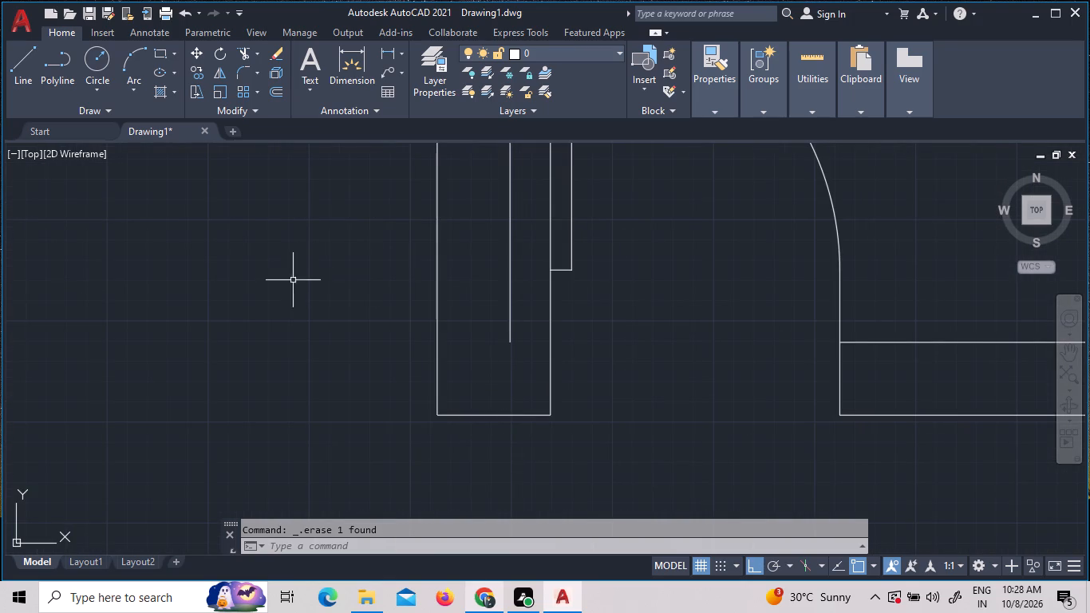
{"action": "left_click", "coordinate": [30, 70]}
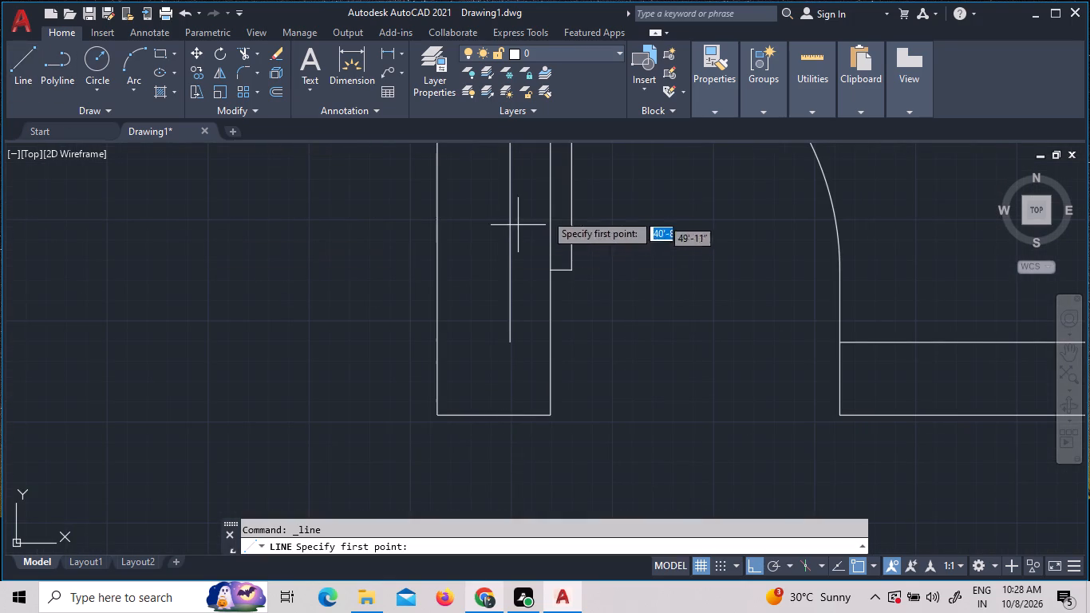
{"action": "left_click", "coordinate": [511, 342]}
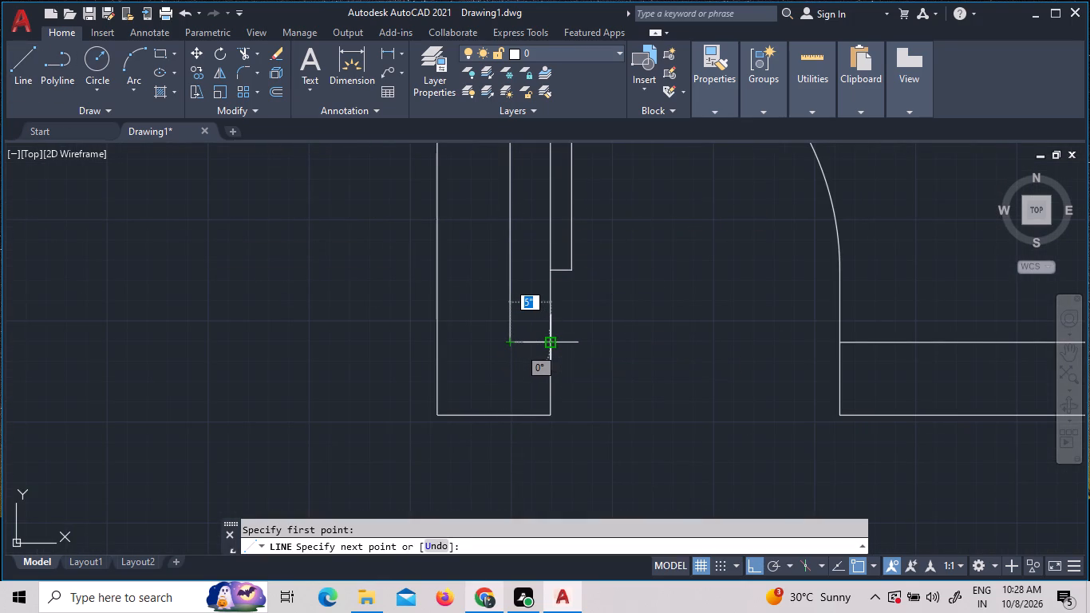
{"action": "left_click", "coordinate": [547, 342]}
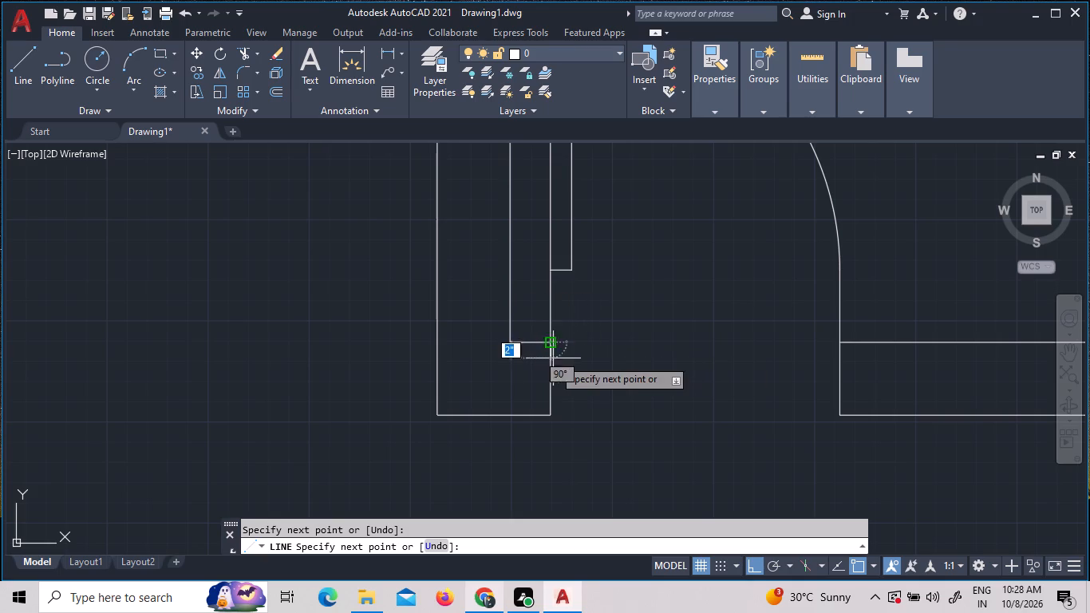
{"action": "key", "text": "Escape"}
Examine the floor plan's walls and door openings around the upper and lower rooms.
{"action": "scroll", "coordinate": [545, 361], "scroll_direction": "down", "scroll_amount": 4}
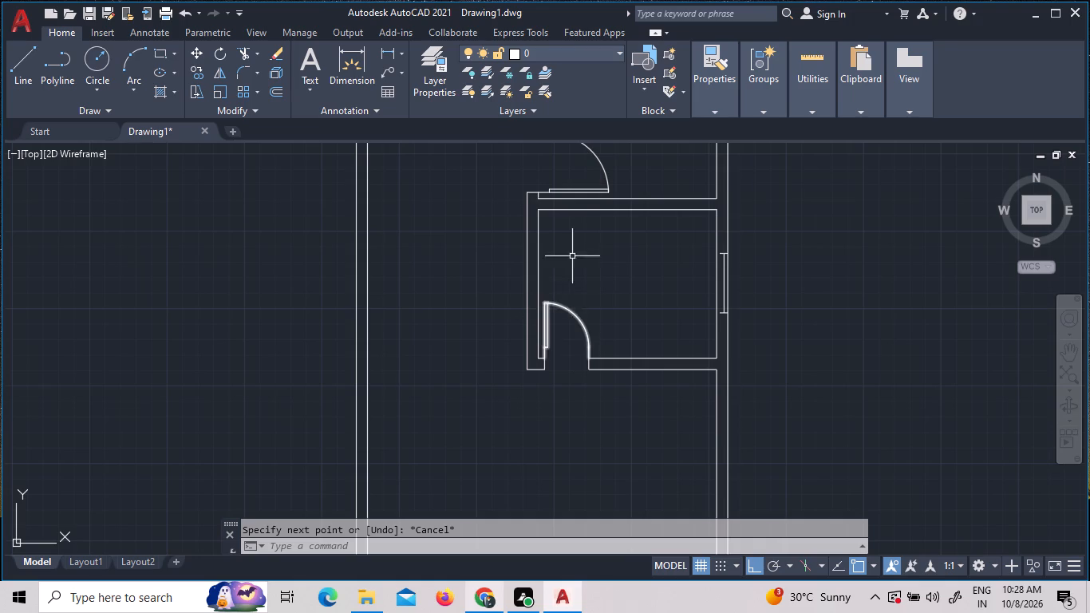
{"action": "scroll", "coordinate": [546, 203], "scroll_direction": "up", "scroll_amount": 2}
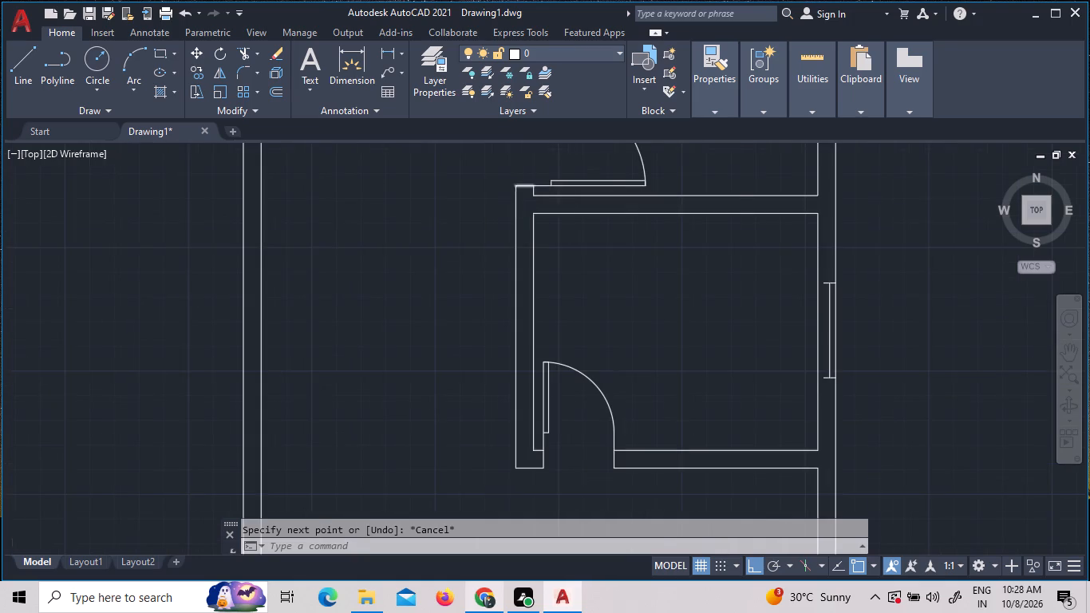
{"action": "scroll", "coordinate": [515, 184], "scroll_direction": "up", "scroll_amount": 1}
{"action": "scroll", "coordinate": [519, 196], "scroll_direction": "down", "scroll_amount": 9}
{"action": "scroll", "coordinate": [525, 136], "scroll_direction": "up", "scroll_amount": 1}
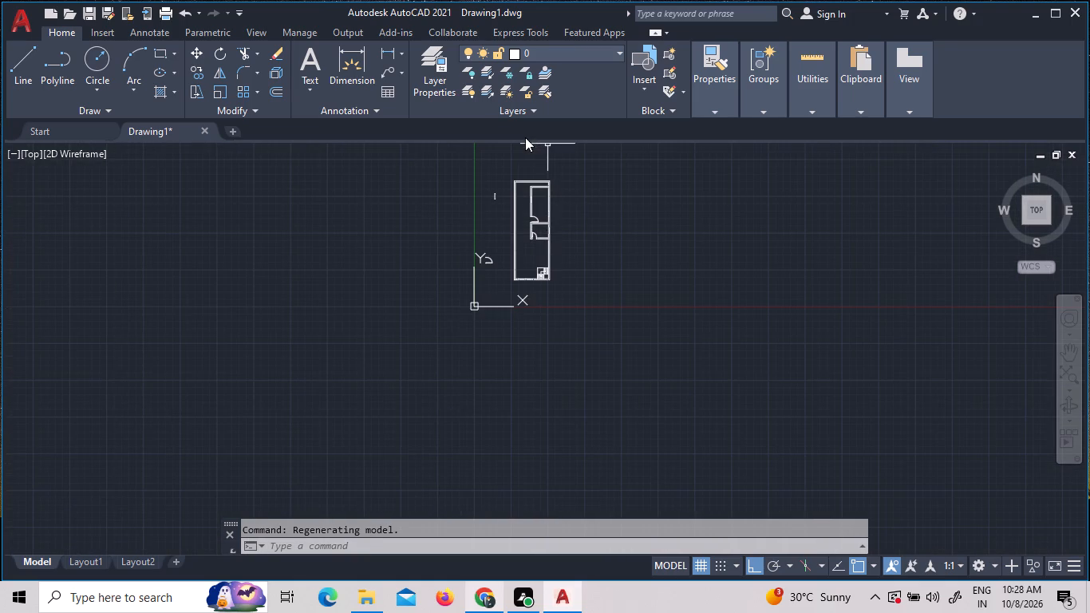
{"action": "scroll", "coordinate": [525, 137], "scroll_direction": "up", "scroll_amount": 4}
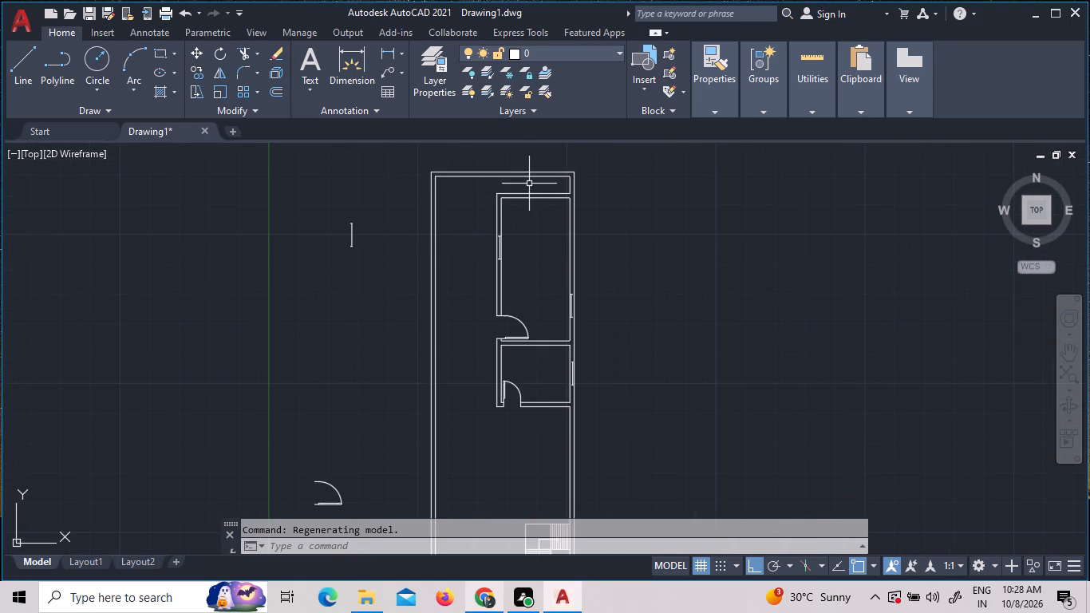
{"action": "scroll", "coordinate": [531, 183], "scroll_direction": "up", "scroll_amount": 2}
{"action": "scroll", "coordinate": [531, 183], "scroll_direction": "down", "scroll_amount": 2}
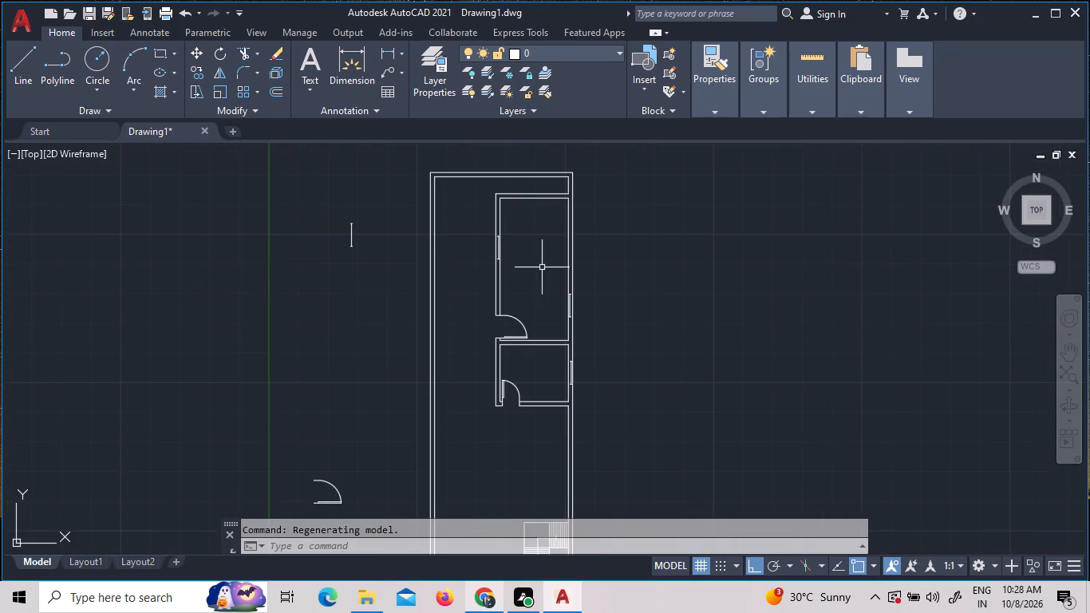
{"action": "scroll", "coordinate": [552, 285], "scroll_direction": "up", "scroll_amount": 3}
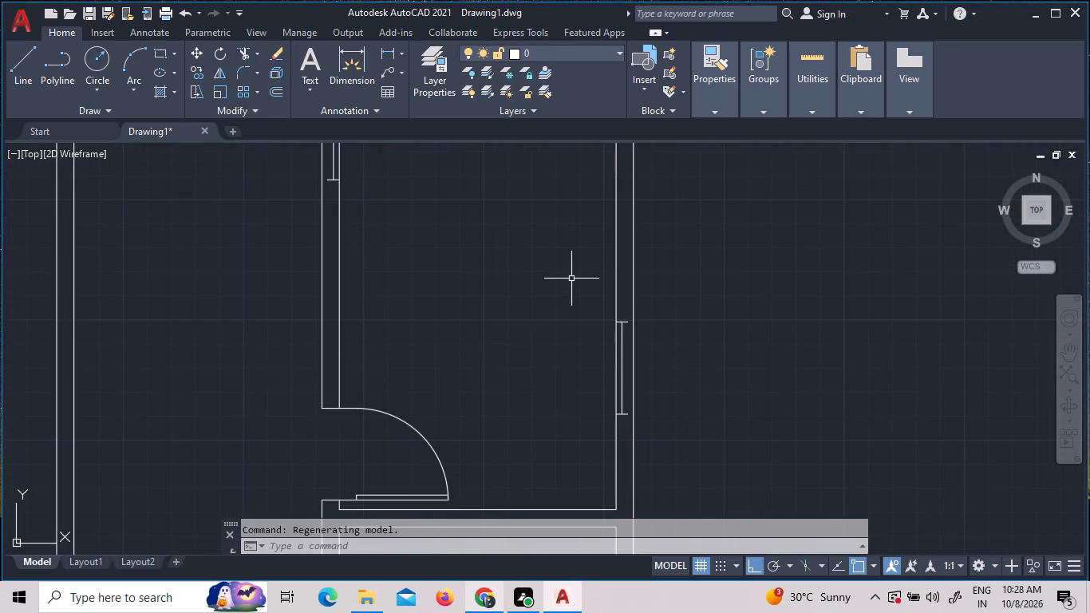
{"action": "scroll", "coordinate": [576, 326], "scroll_direction": "down", "scroll_amount": 2}
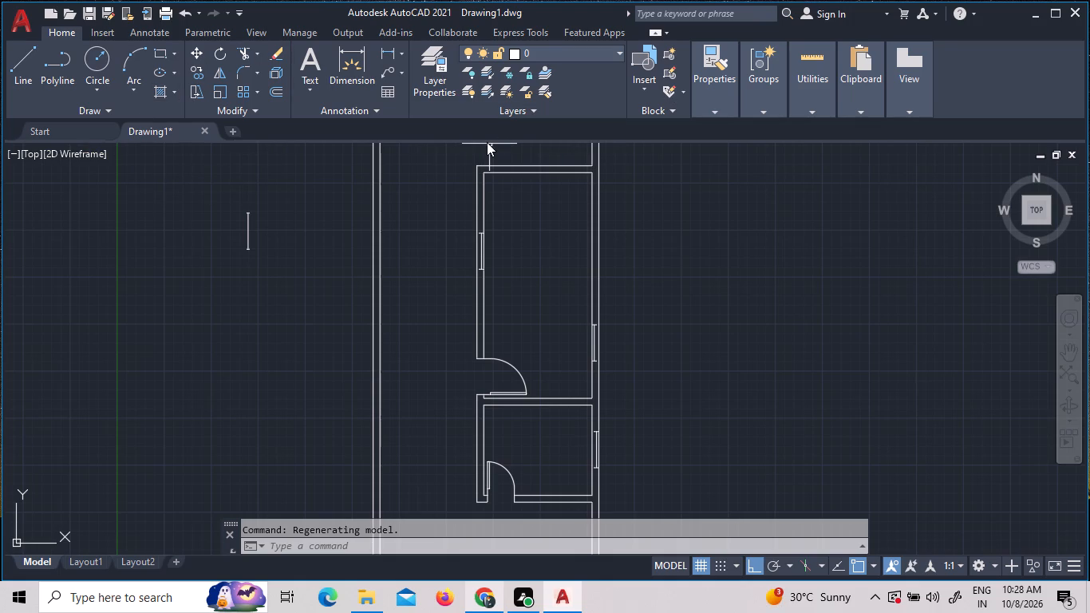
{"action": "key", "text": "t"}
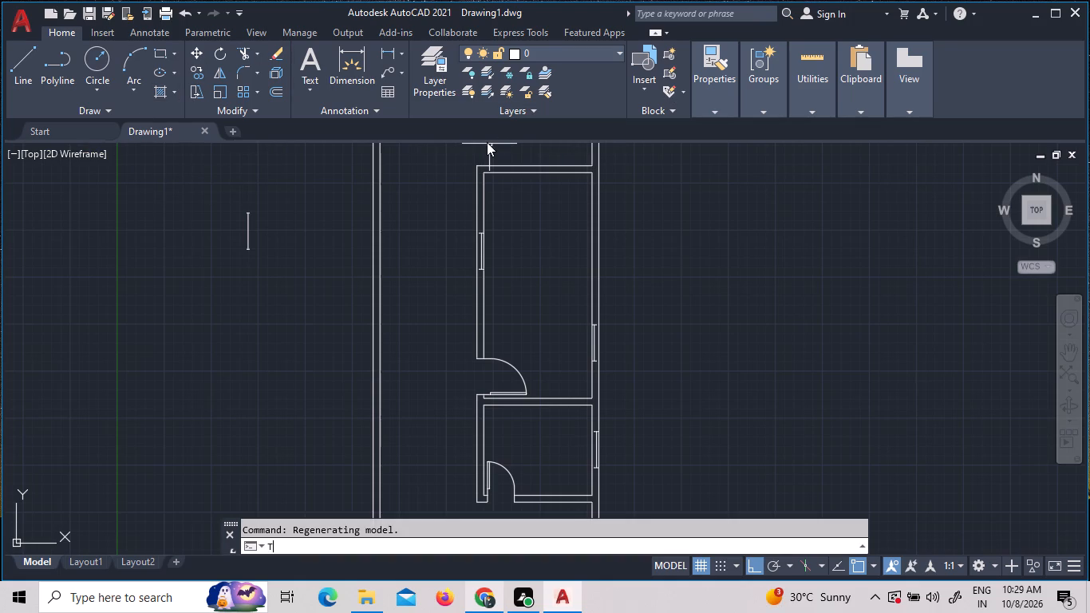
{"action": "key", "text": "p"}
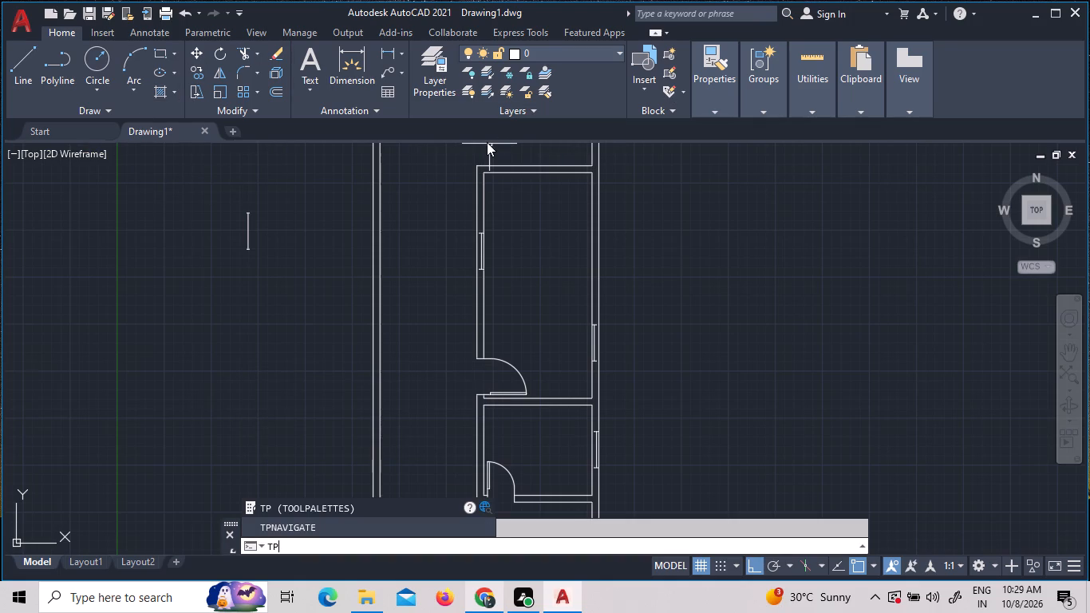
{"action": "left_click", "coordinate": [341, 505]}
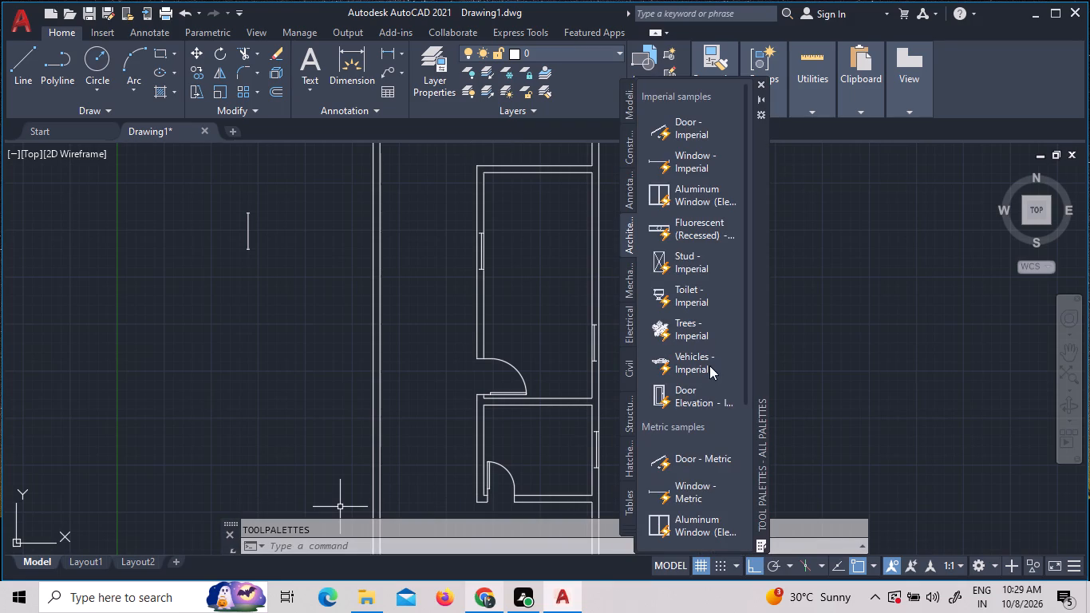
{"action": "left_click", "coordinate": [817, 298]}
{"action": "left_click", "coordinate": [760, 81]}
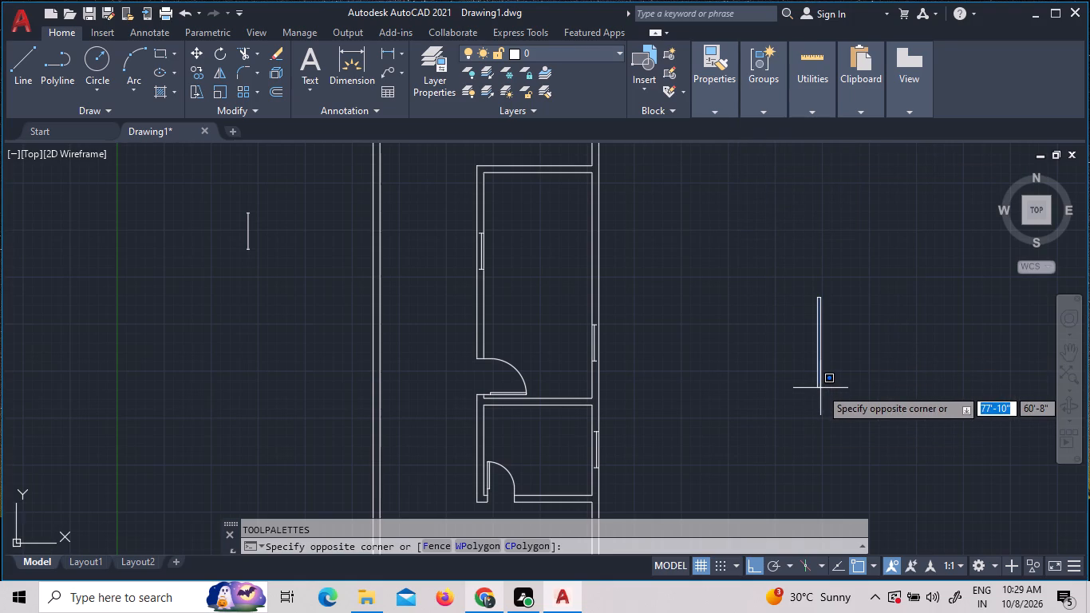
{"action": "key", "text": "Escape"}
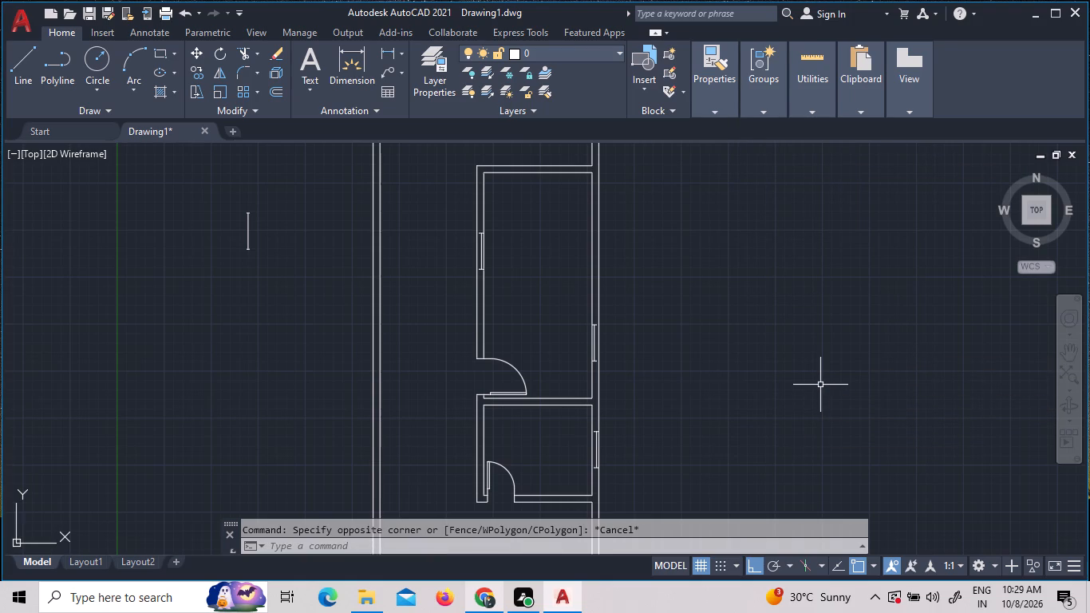
Open DesignCenter and look through the blocks in Kitchens.dwg.
{"action": "type", "text": "DC"}
{"action": "key", "text": "space"}
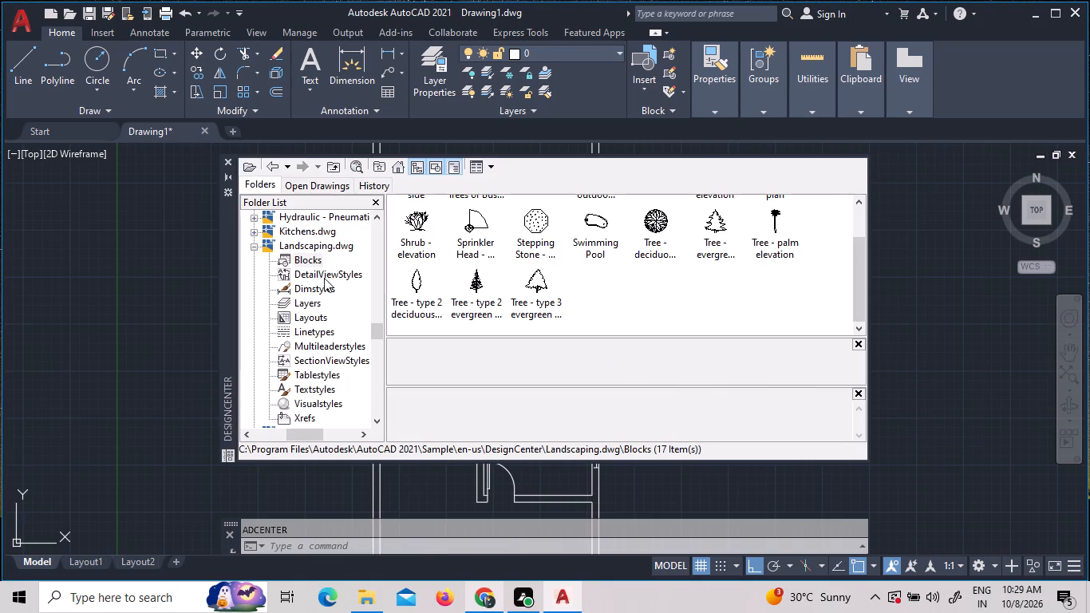
{"action": "scroll", "coordinate": [326, 307], "scroll_direction": "down", "scroll_amount": 2}
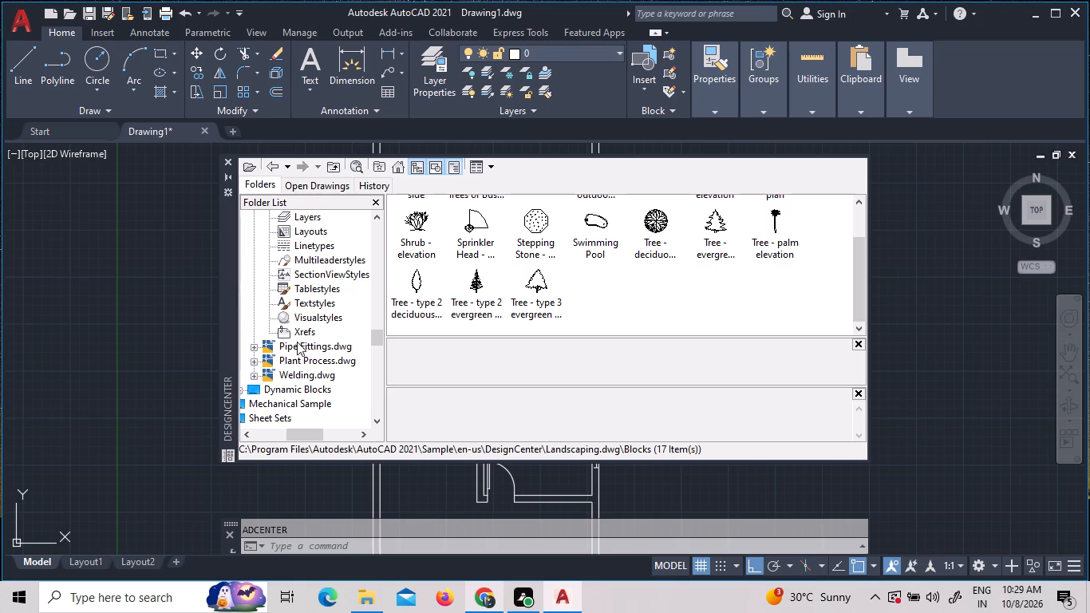
{"action": "scroll", "coordinate": [303, 338], "scroll_direction": "up", "scroll_amount": 3}
{"action": "left_click", "coordinate": [251, 291]}
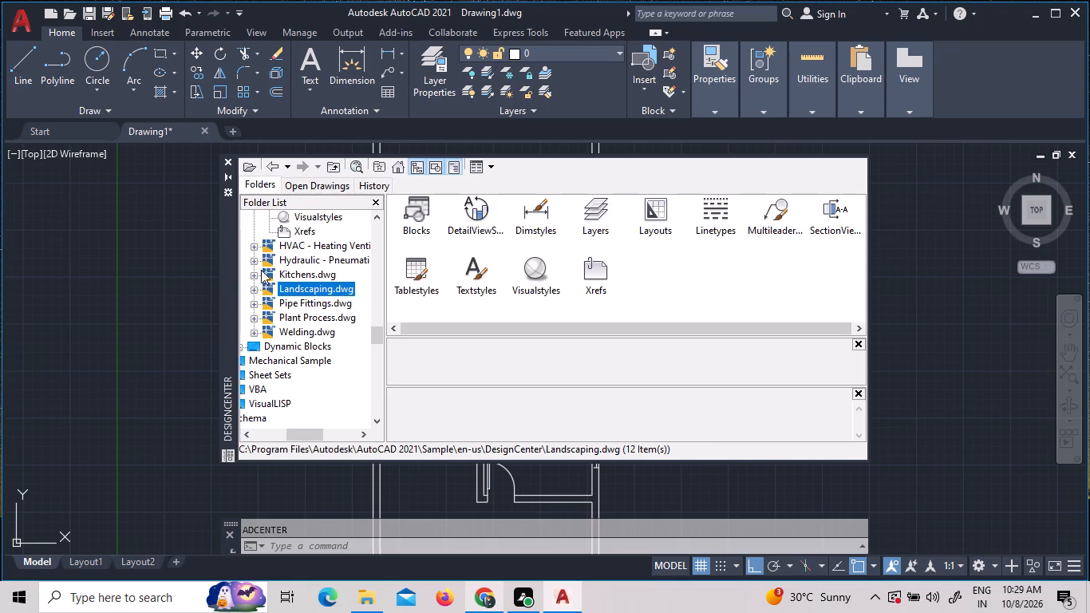
{"action": "left_click", "coordinate": [254, 275]}
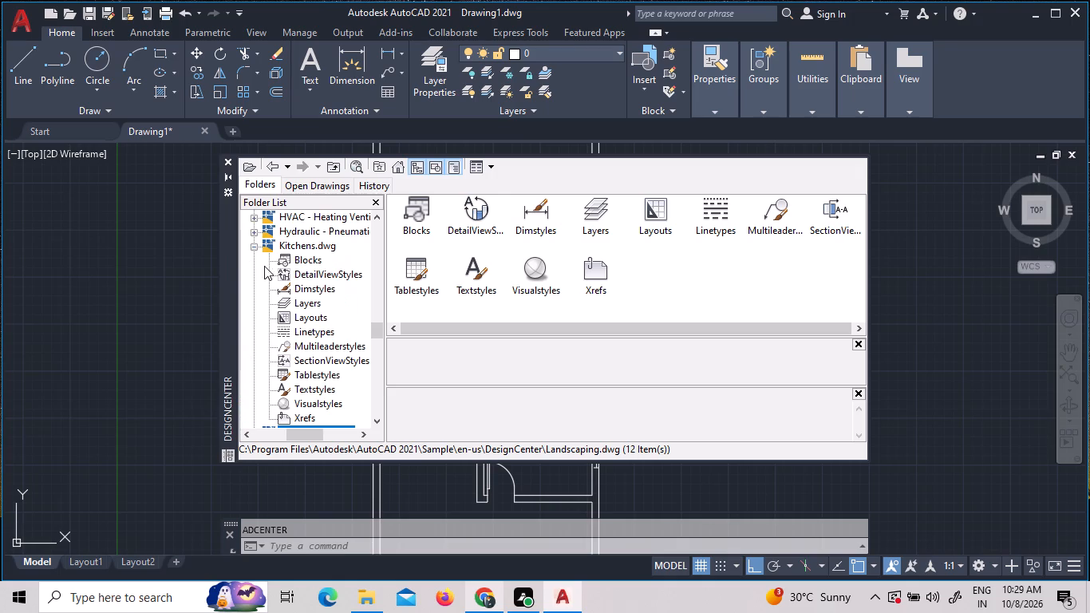
{"action": "left_click", "coordinate": [292, 261]}
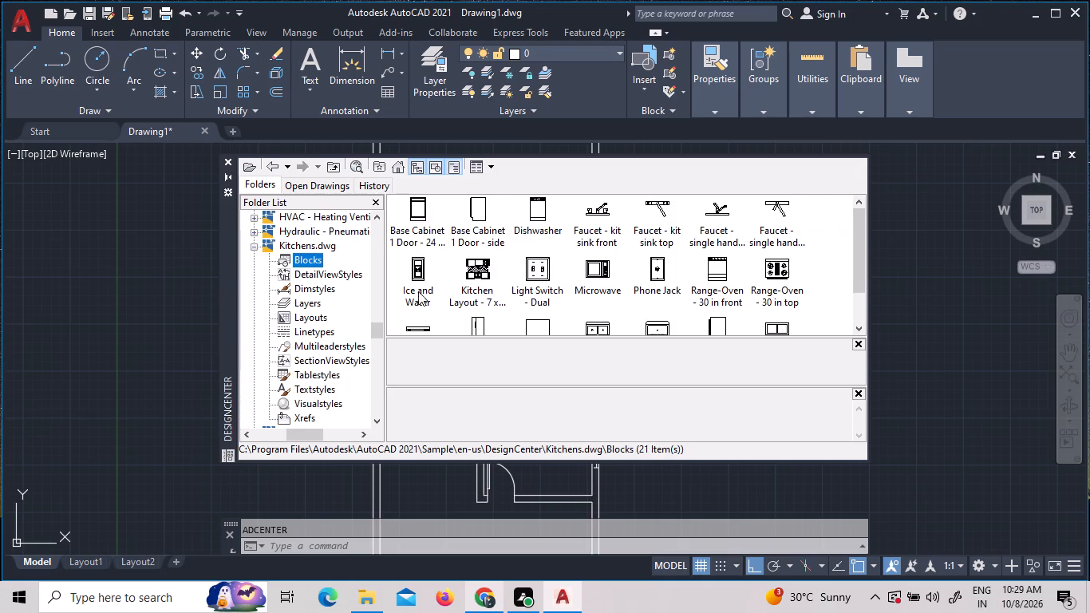
{"action": "scroll", "coordinate": [567, 263], "scroll_direction": "down", "scroll_amount": 2}
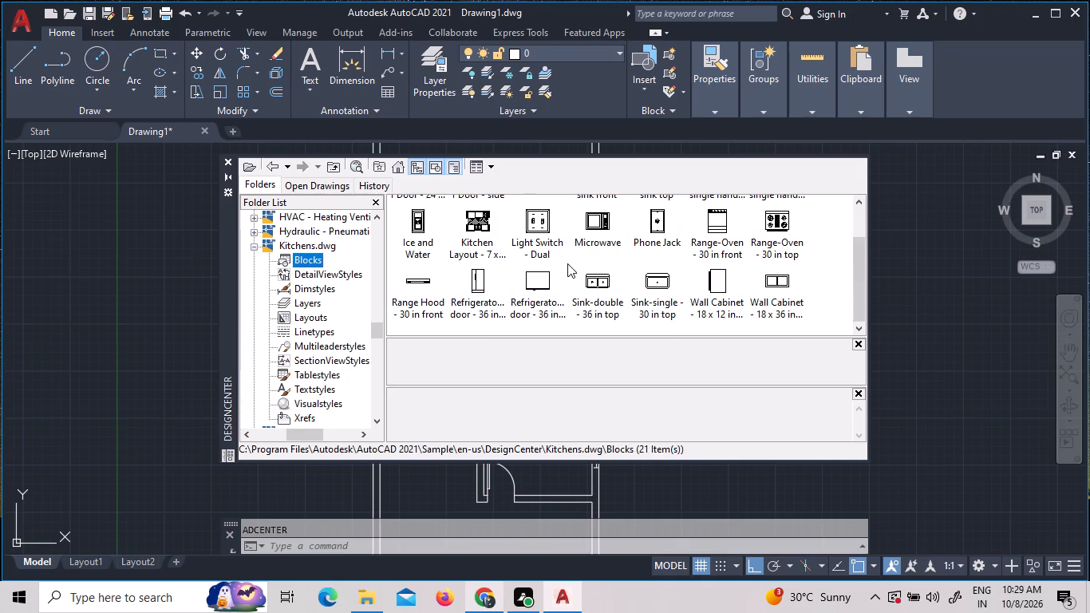
{"action": "scroll", "coordinate": [454, 309], "scroll_direction": "up", "scroll_amount": 1}
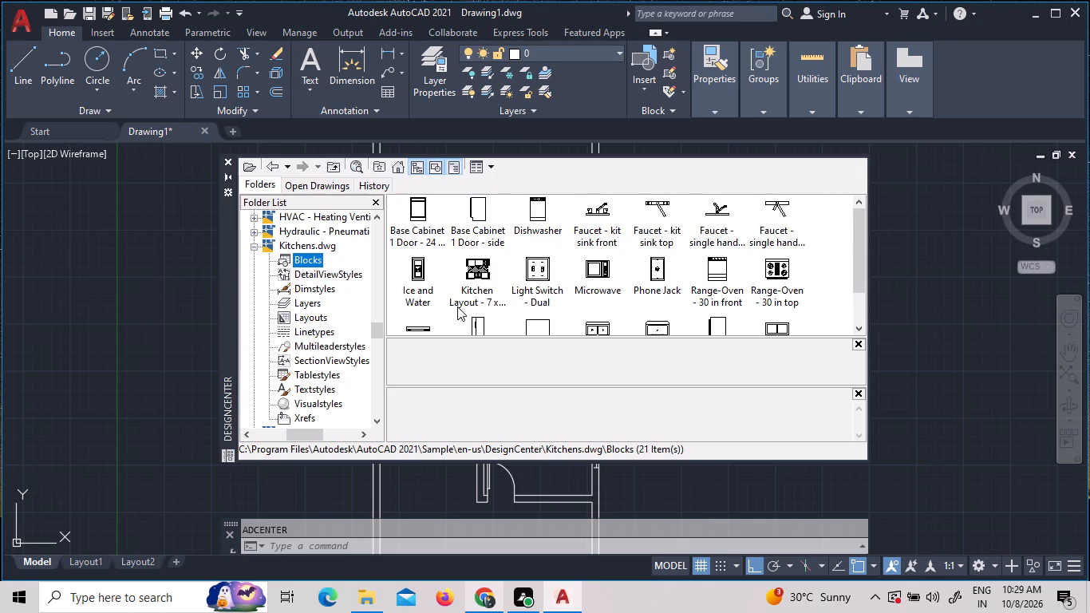
{"action": "left_click", "coordinate": [255, 245]}
Look through the DesignCenter blocks in House Designer.dwg and Home - Space Planner.dwg.
{"action": "scroll", "coordinate": [263, 239], "scroll_direction": "up", "scroll_amount": 2}
{"action": "scroll", "coordinate": [316, 340], "scroll_direction": "up", "scroll_amount": 3}
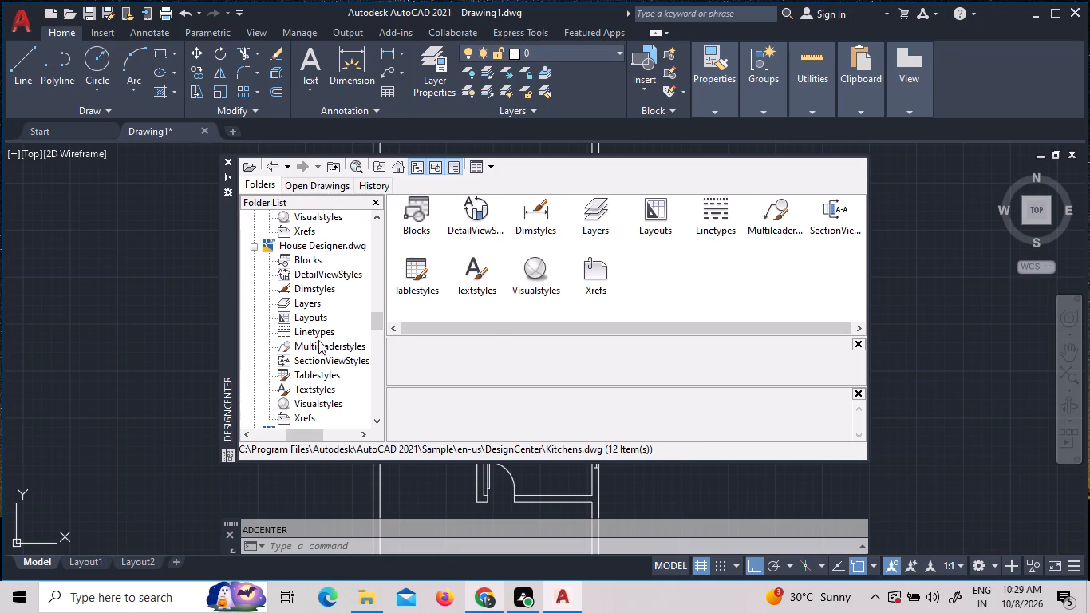
{"action": "left_click", "coordinate": [298, 266]}
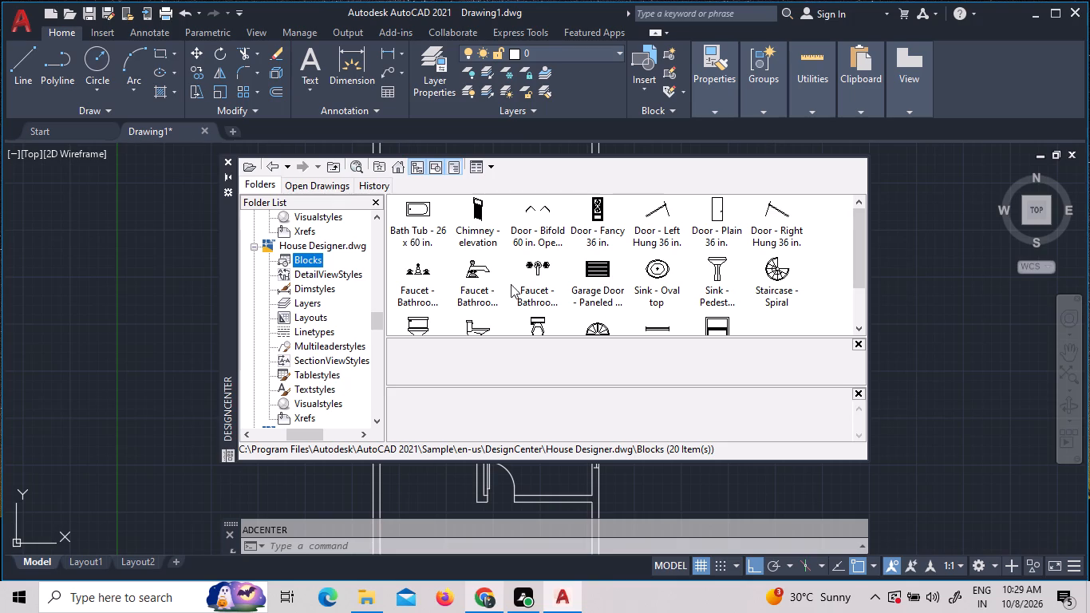
{"action": "left_click", "coordinate": [251, 246]}
{"action": "scroll", "coordinate": [318, 275], "scroll_direction": "up", "scroll_amount": 2}
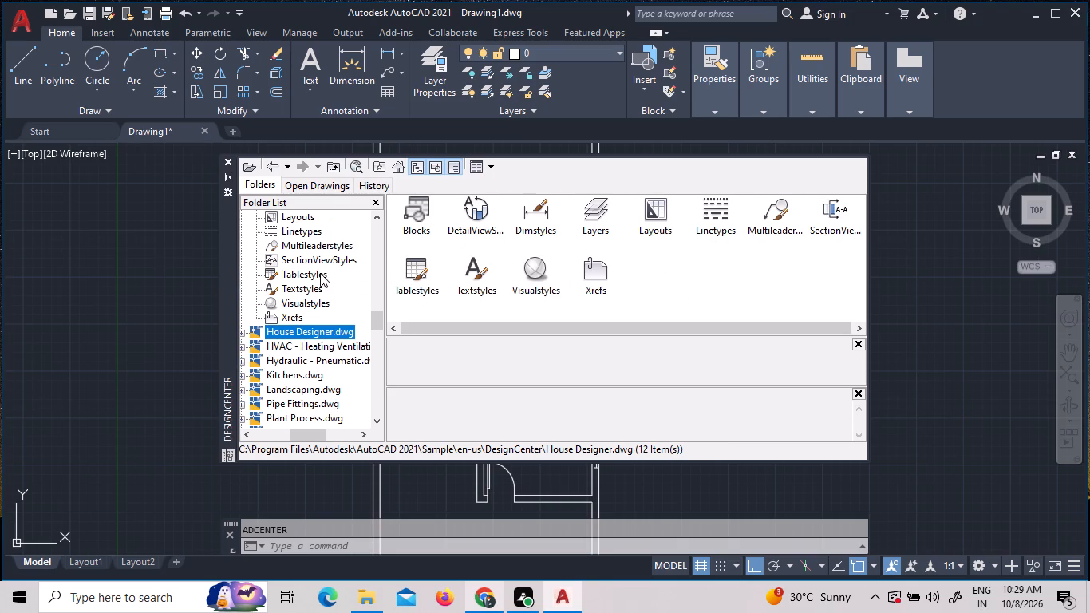
{"action": "scroll", "coordinate": [314, 273], "scroll_direction": "up", "scroll_amount": 2}
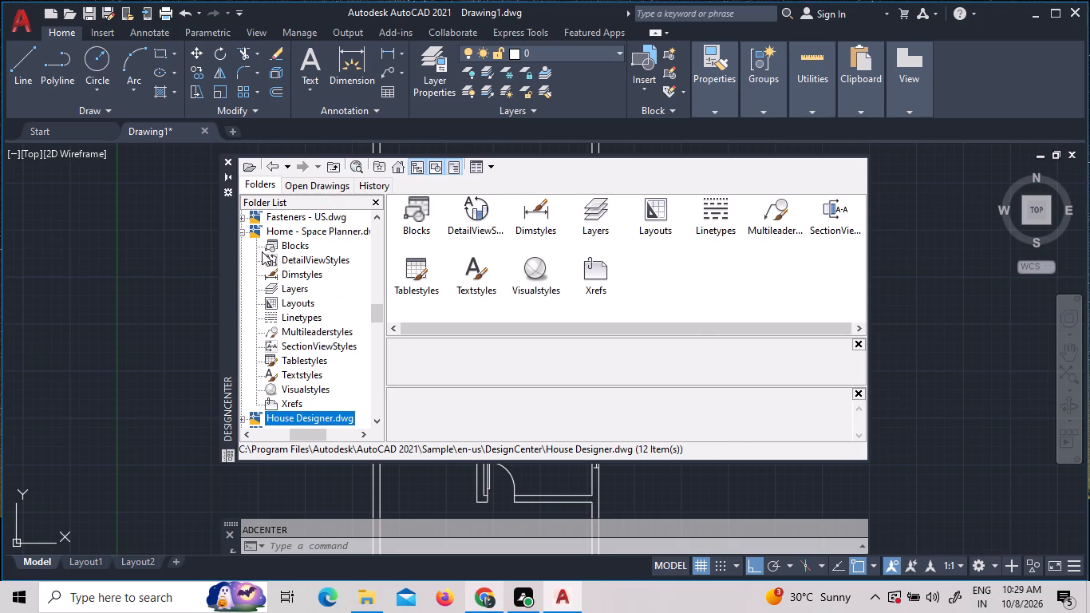
{"action": "left_click", "coordinate": [284, 251]}
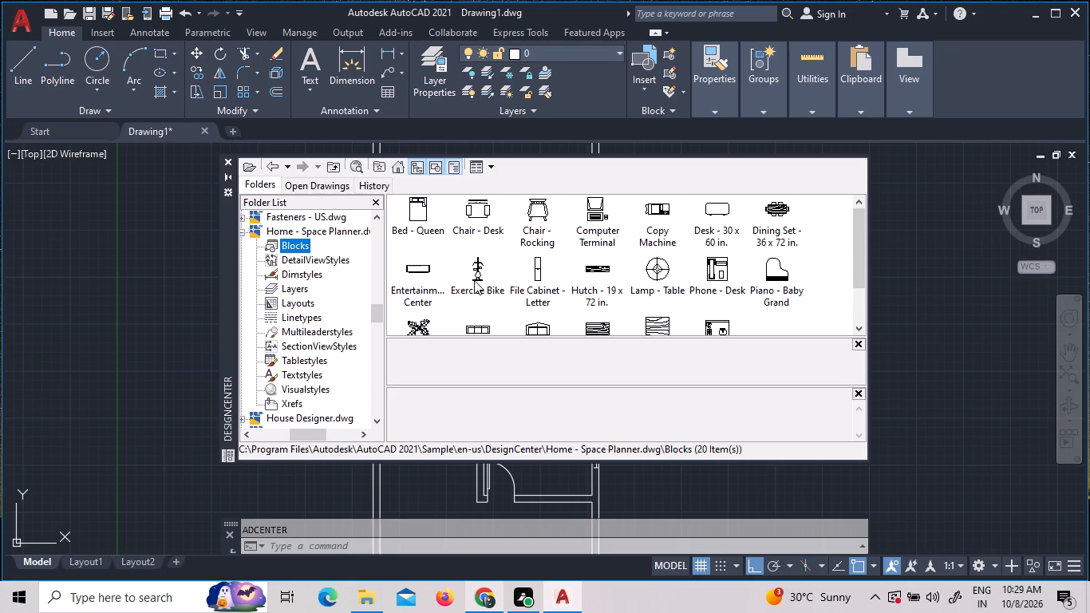
{"action": "scroll", "coordinate": [474, 281], "scroll_direction": "down", "scroll_amount": 2}
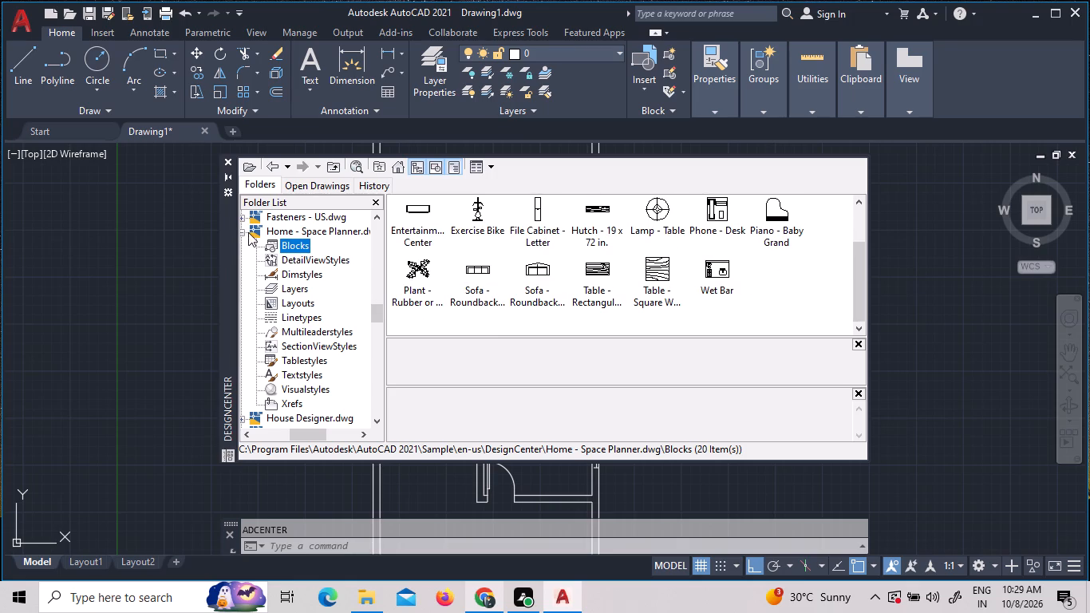
{"action": "left_click", "coordinate": [243, 233]}
Look through the content categories of AutoCAD Textstyles and Linetypes.dwg, from blocks and dimension styles to text styles and visual styles.
{"action": "scroll", "coordinate": [393, 332], "scroll_direction": "up", "scroll_amount": 2}
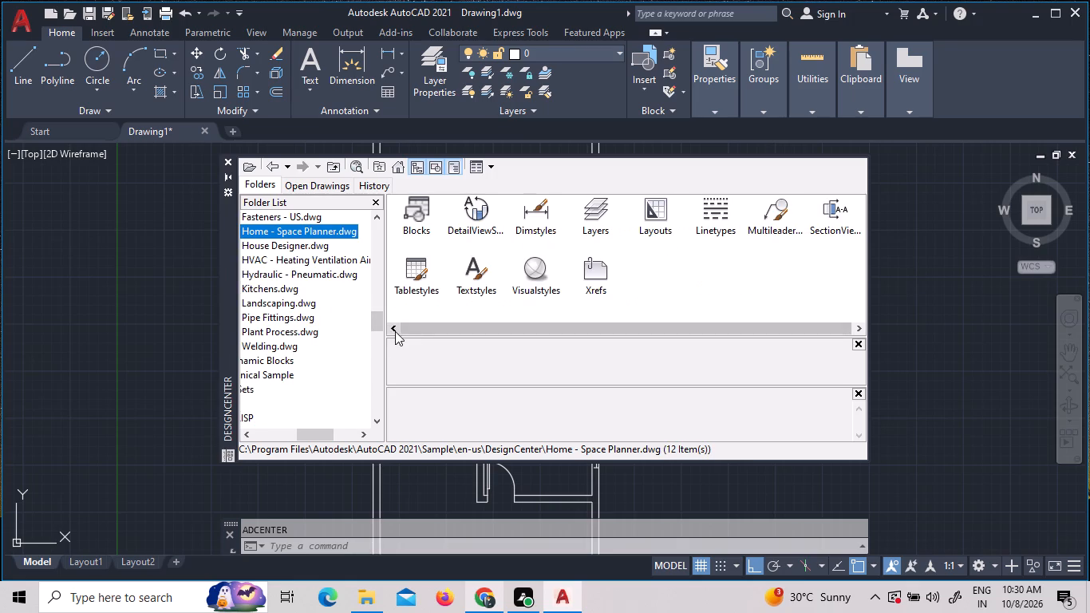
{"action": "scroll", "coordinate": [330, 306], "scroll_direction": "up", "scroll_amount": 2}
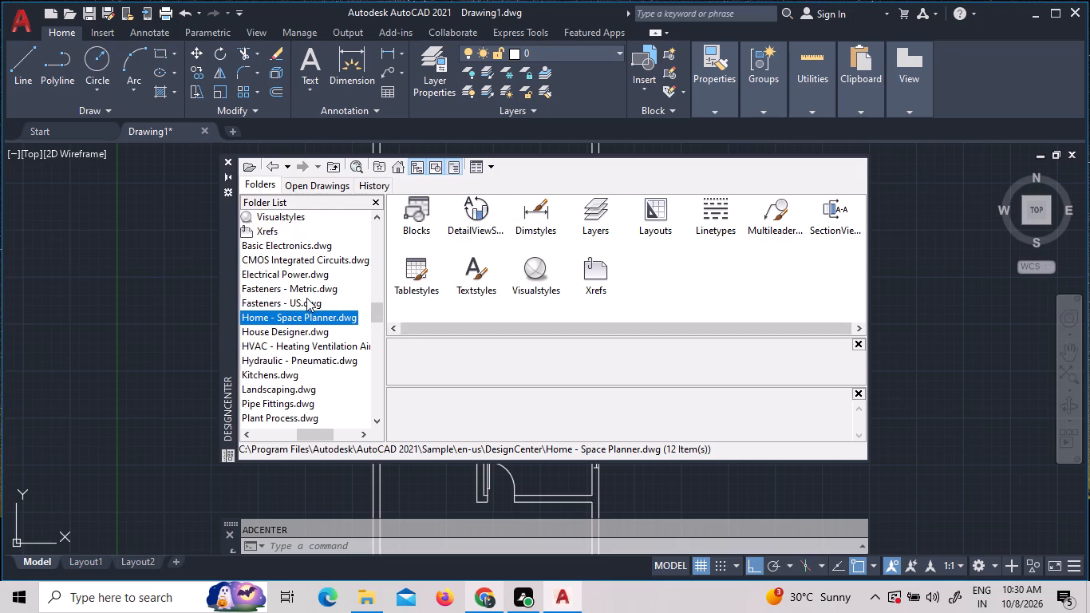
{"action": "scroll", "coordinate": [274, 247], "scroll_direction": "up", "scroll_amount": 2}
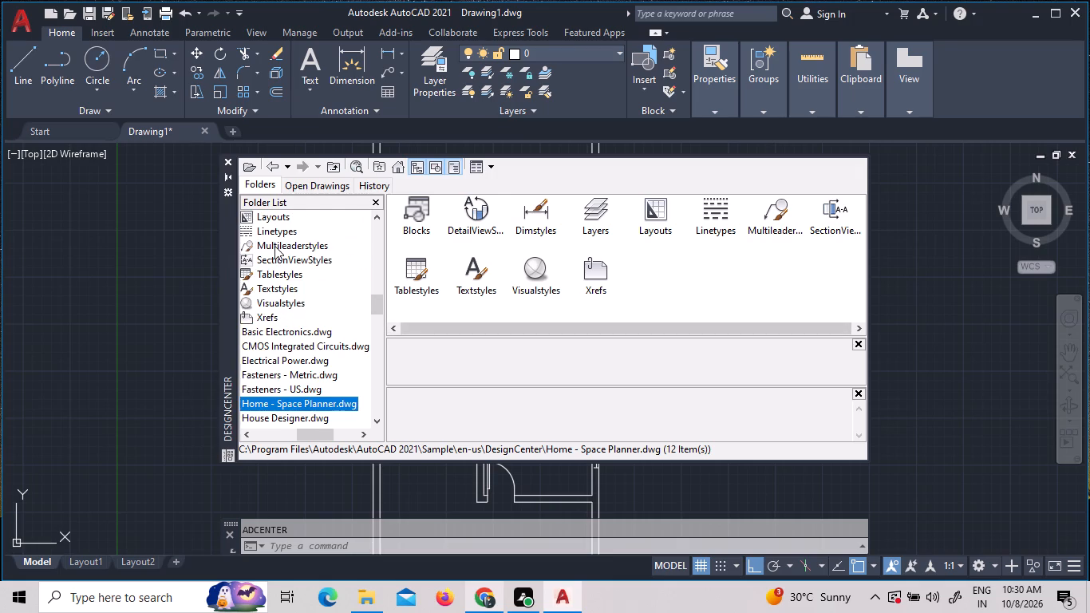
{"action": "scroll", "coordinate": [274, 246], "scroll_direction": "up", "scroll_amount": 2}
{"action": "left_click", "coordinate": [276, 244]}
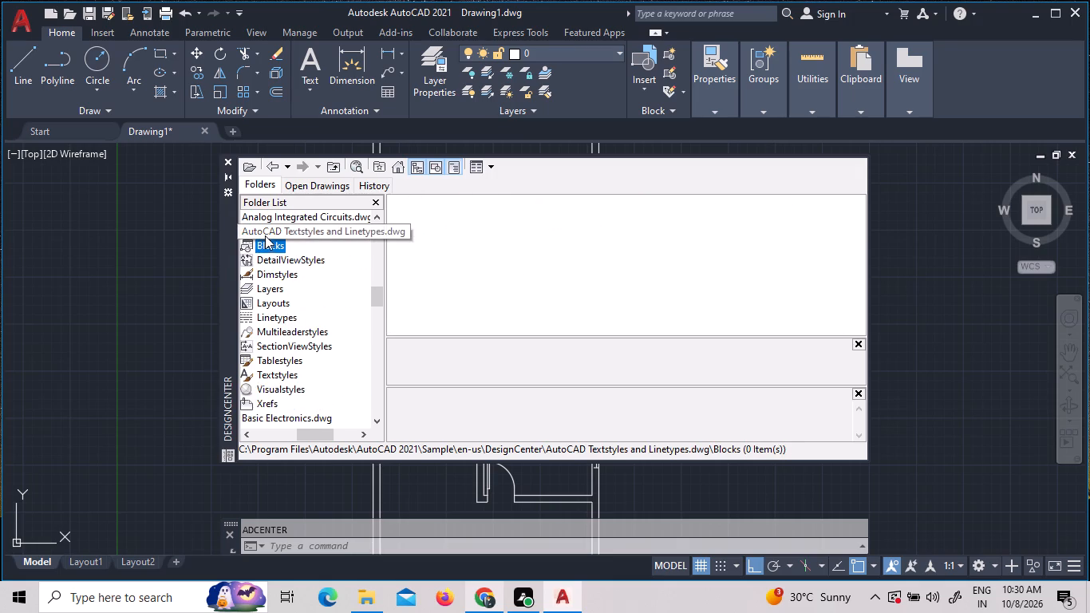
{"action": "left_click", "coordinate": [364, 430]}
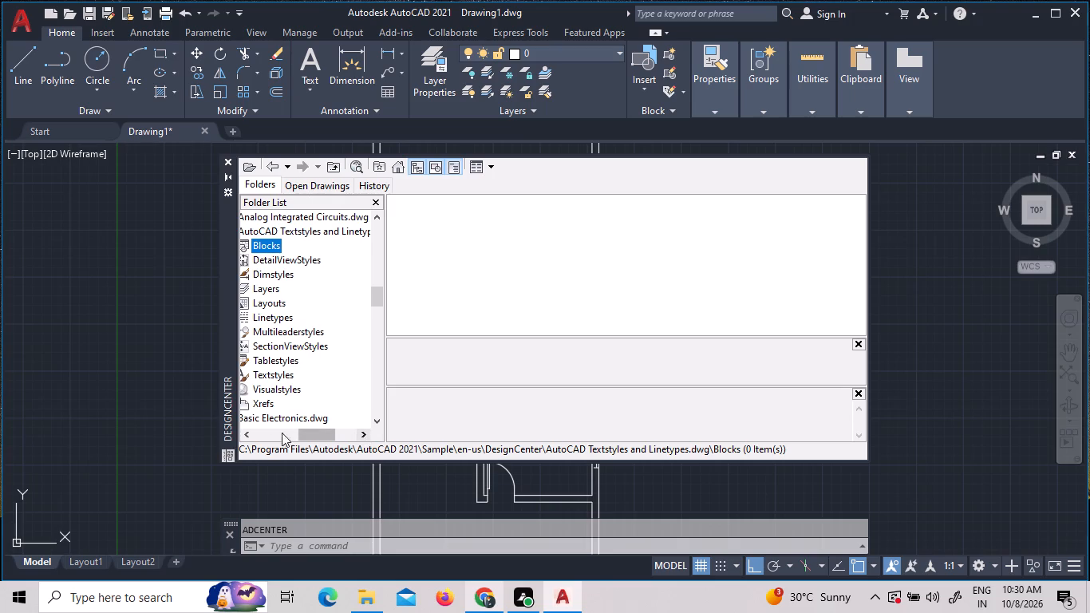
{"action": "triple_click", "coordinate": [247, 433]}
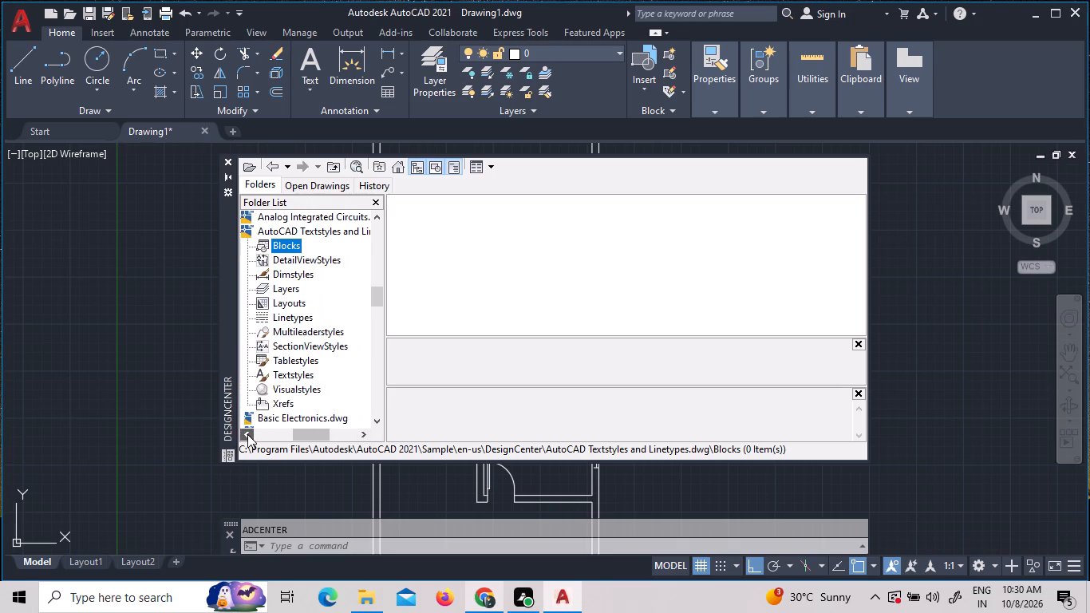
{"action": "left_click", "coordinate": [302, 243]}
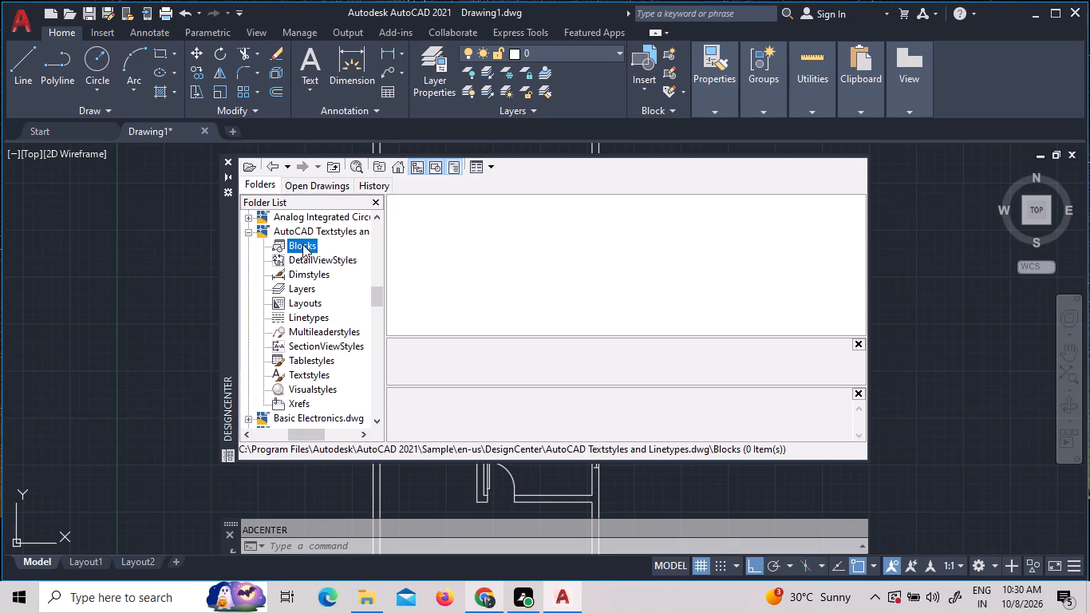
{"action": "left_click", "coordinate": [323, 257]}
{"action": "left_click", "coordinate": [315, 278]}
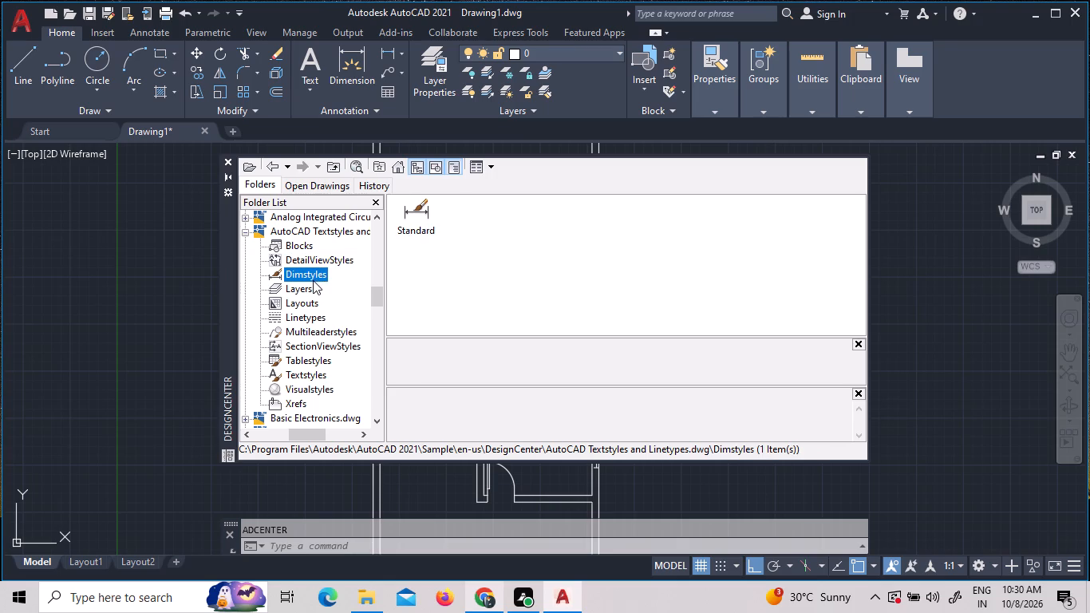
{"action": "left_click", "coordinate": [310, 289]}
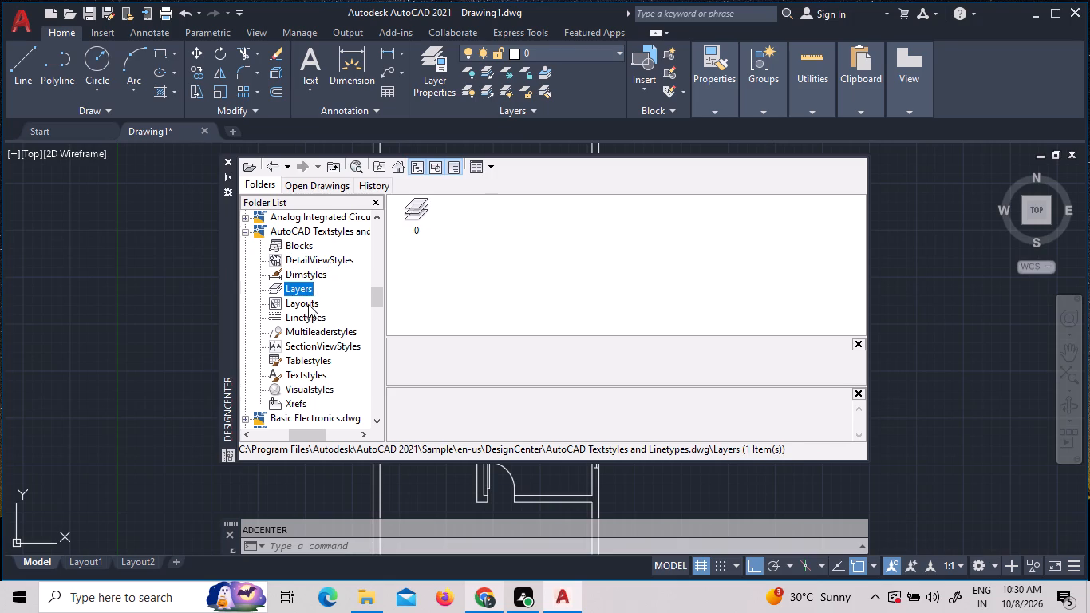
{"action": "left_click", "coordinate": [308, 304]}
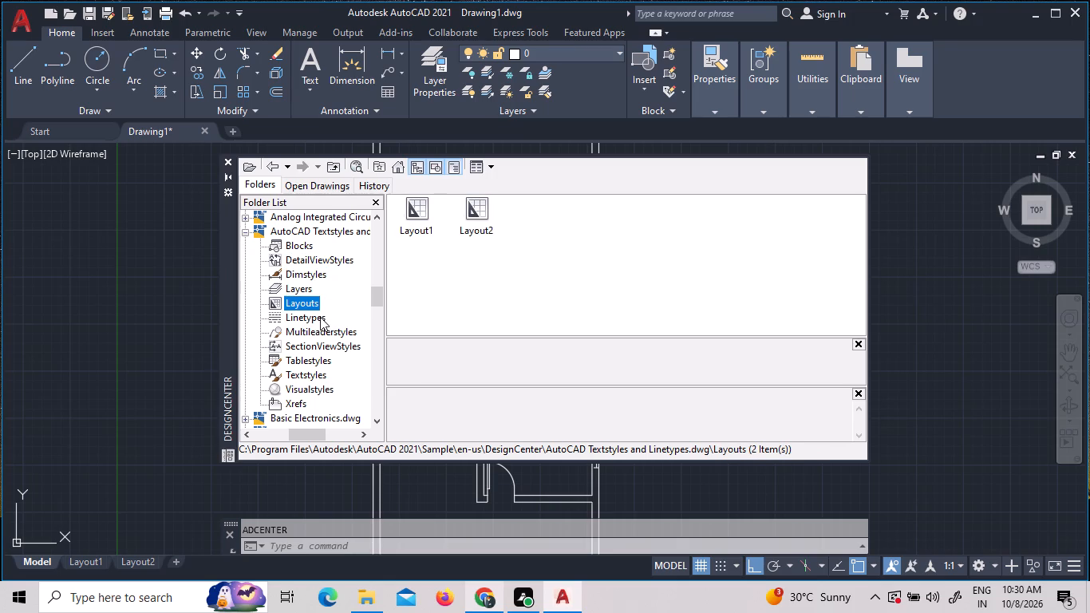
{"action": "left_click", "coordinate": [320, 317]}
{"action": "left_click", "coordinate": [332, 330]}
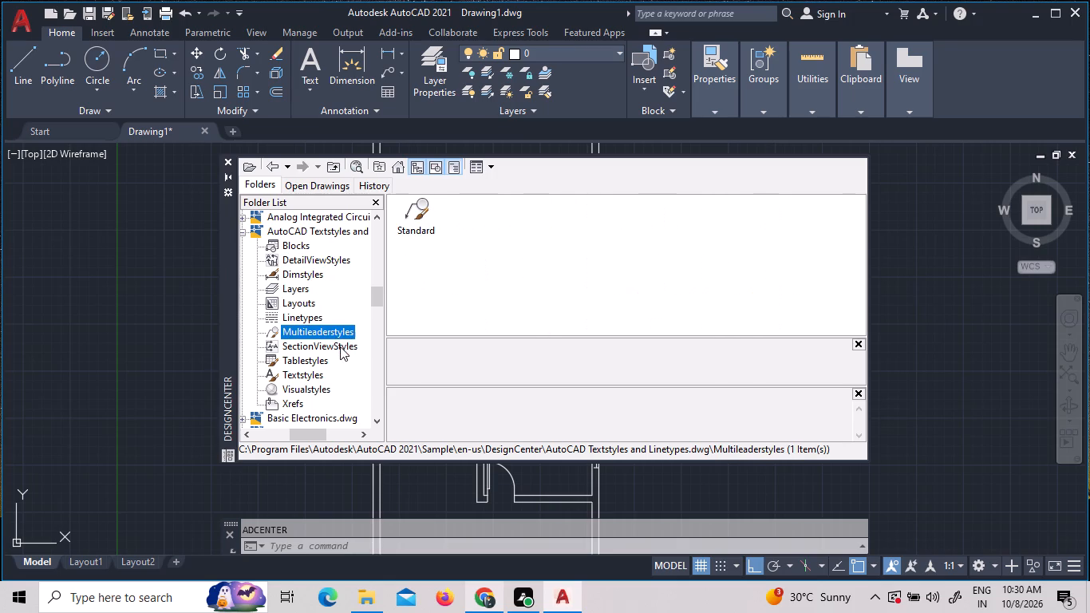
{"action": "left_click", "coordinate": [340, 346]}
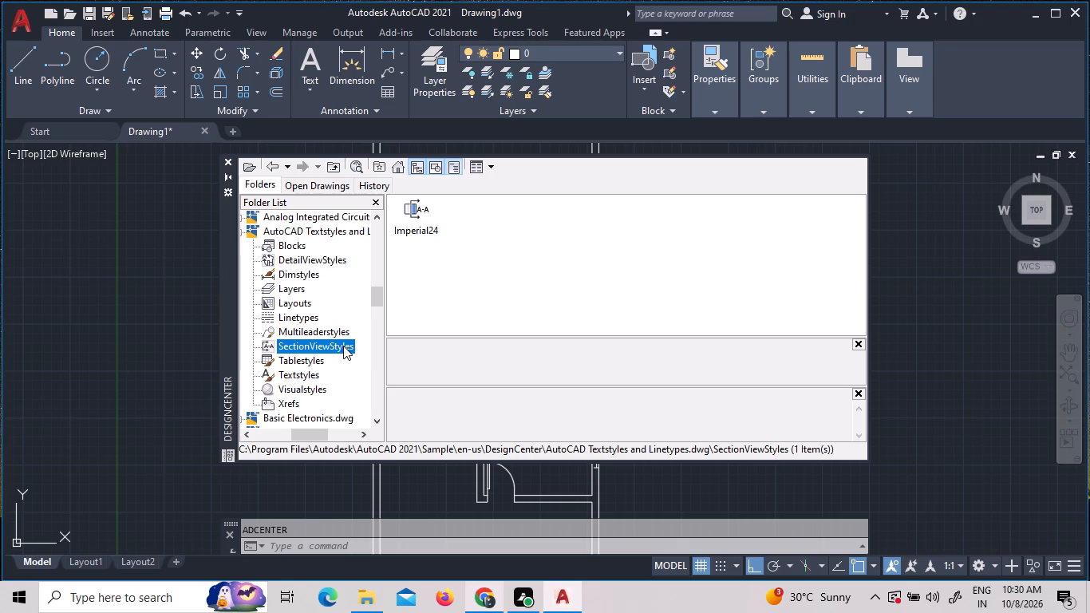
{"action": "left_click", "coordinate": [312, 354]}
{"action": "left_click", "coordinate": [311, 378]}
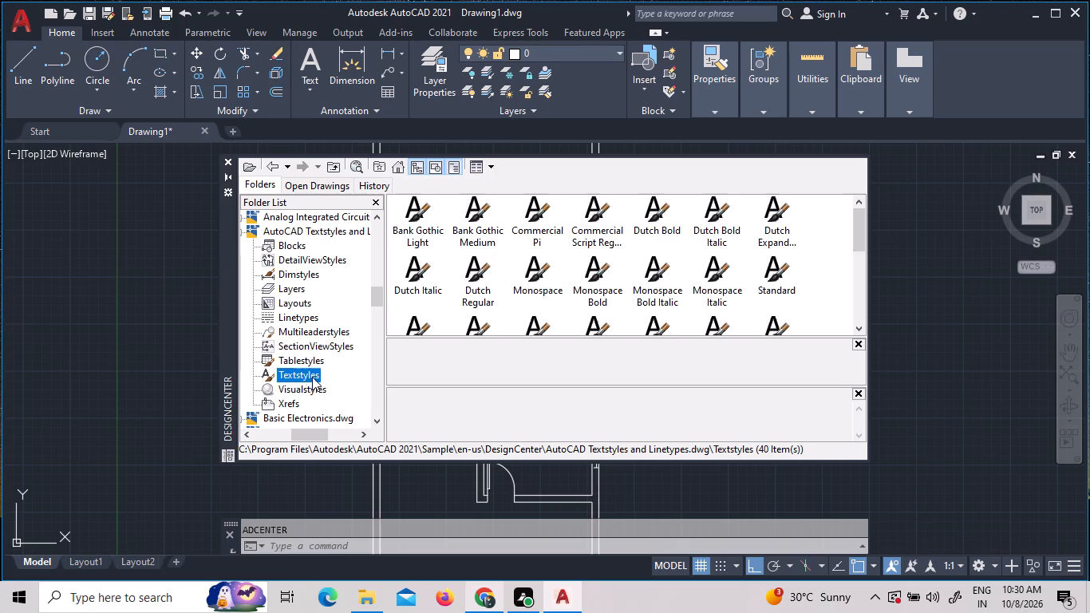
{"action": "left_click", "coordinate": [317, 387]}
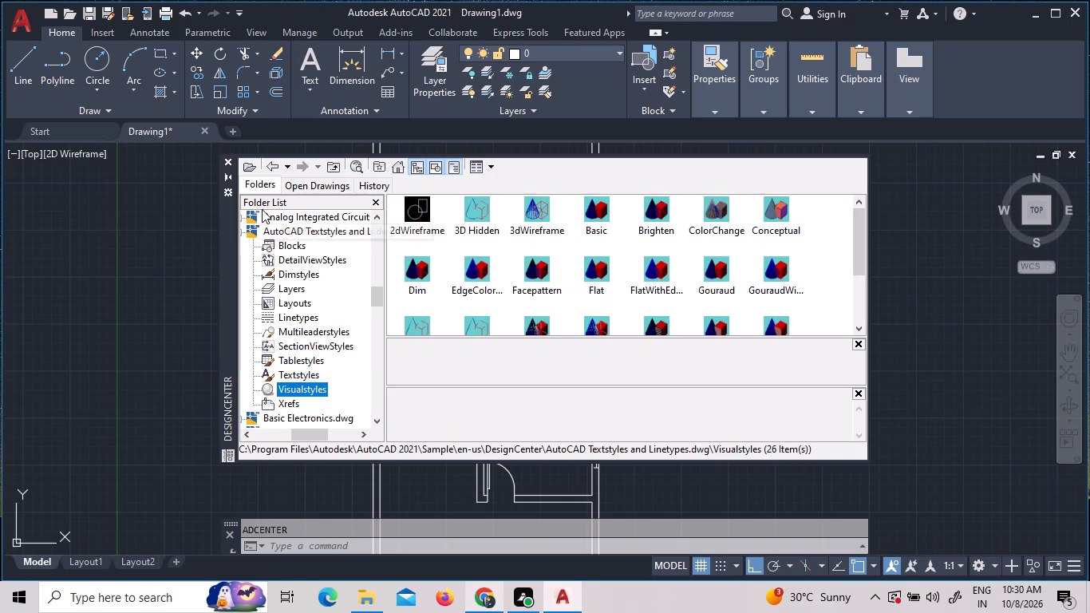
{"action": "left_click", "coordinate": [241, 232]}
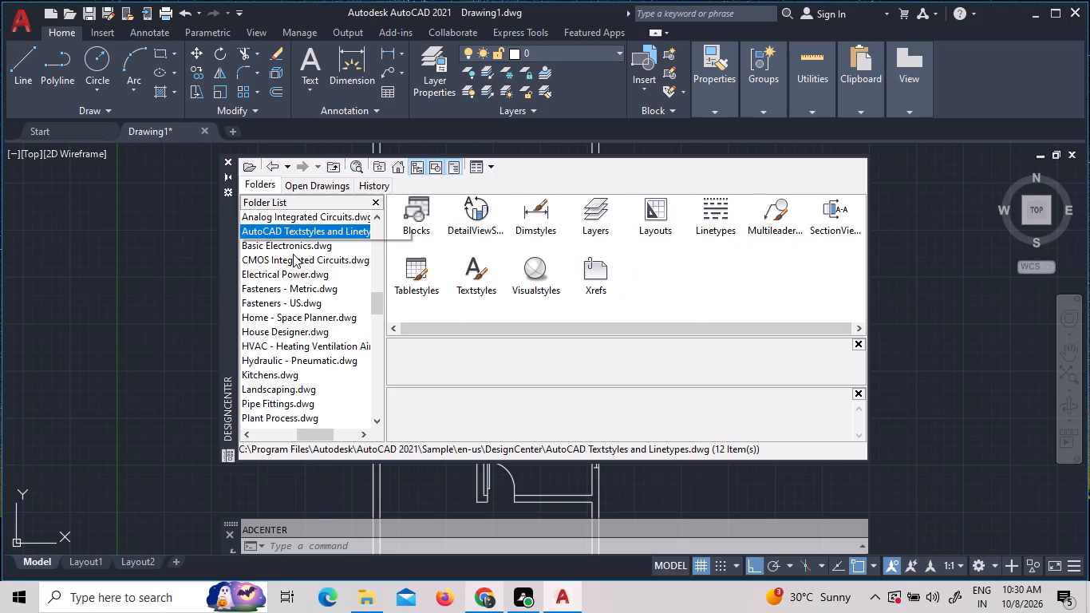
Look through the furniture blocks in Home - Space Planner.dwg again, then collapse its entry in the folder tree.
{"action": "left_click", "coordinate": [282, 316]}
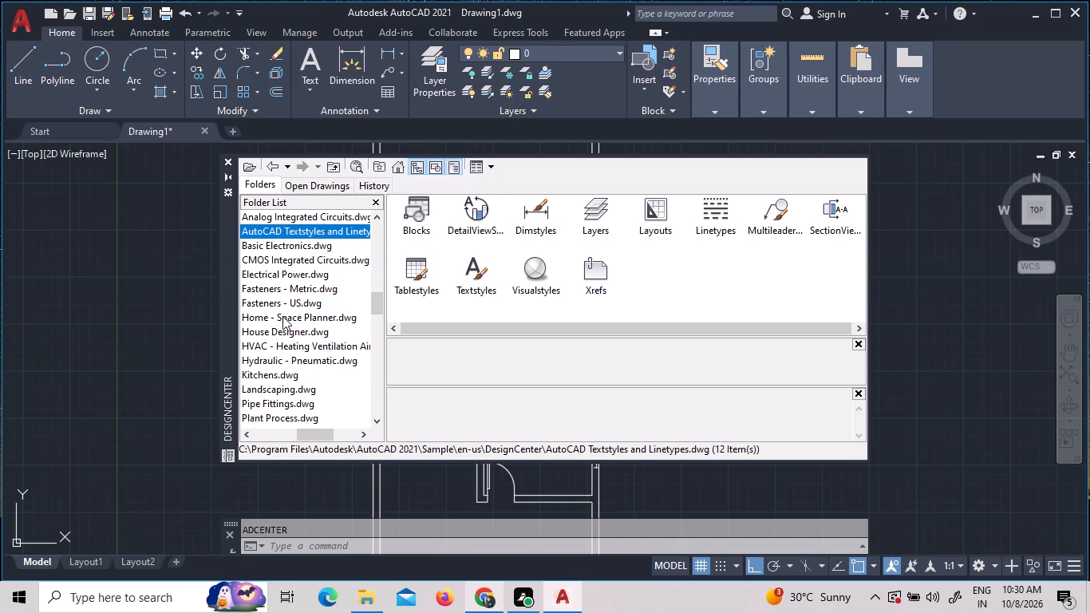
{"action": "double_click", "coordinate": [416, 219]}
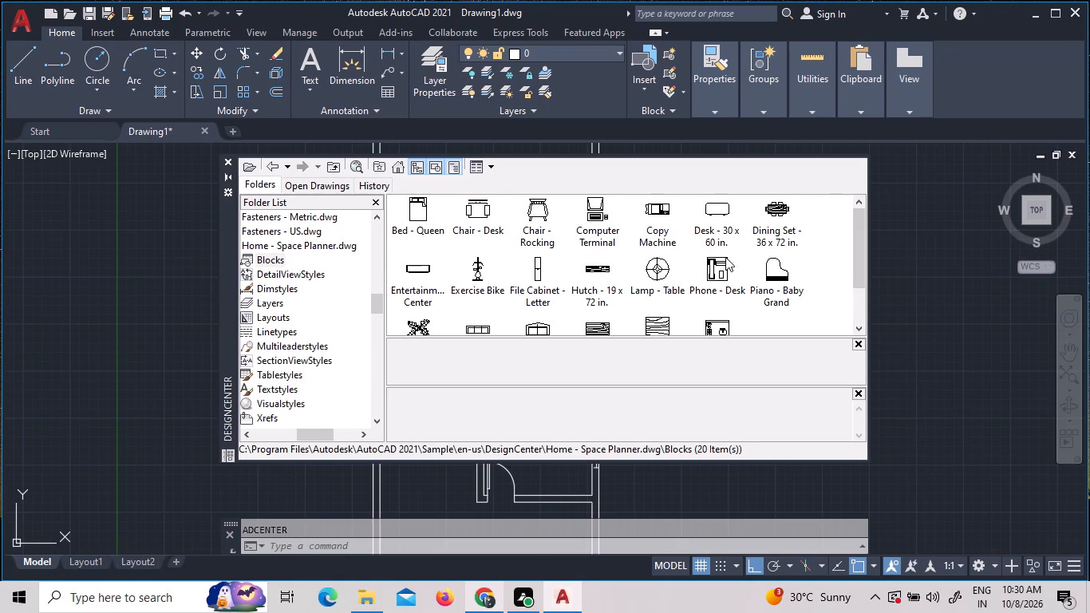
{"action": "scroll", "coordinate": [545, 250], "scroll_direction": "down", "scroll_amount": 3}
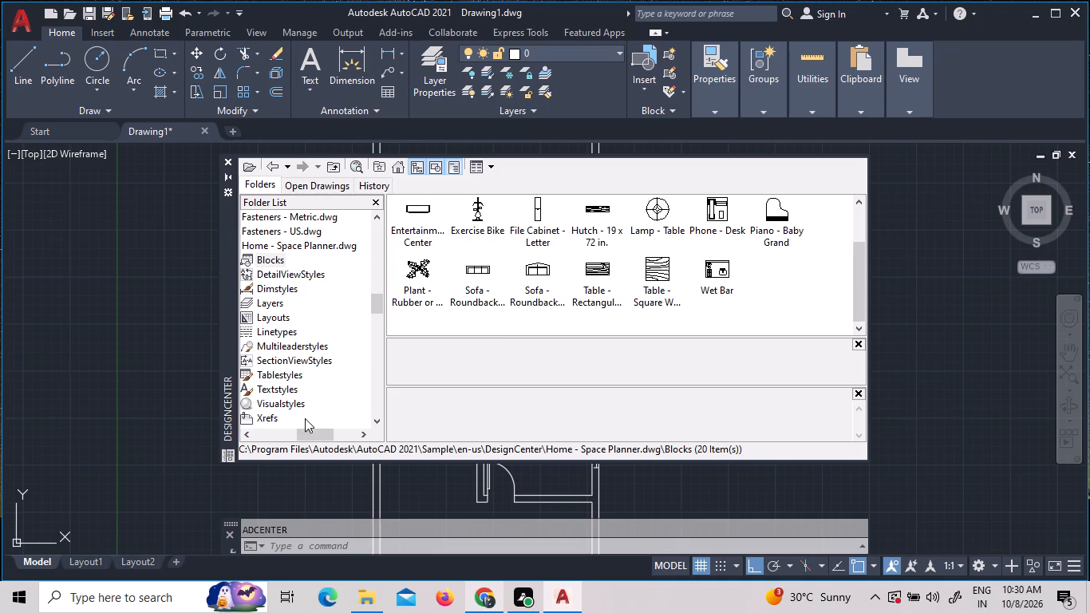
{"action": "left_click", "coordinate": [248, 433]}
{"action": "left_click", "coordinate": [248, 432]}
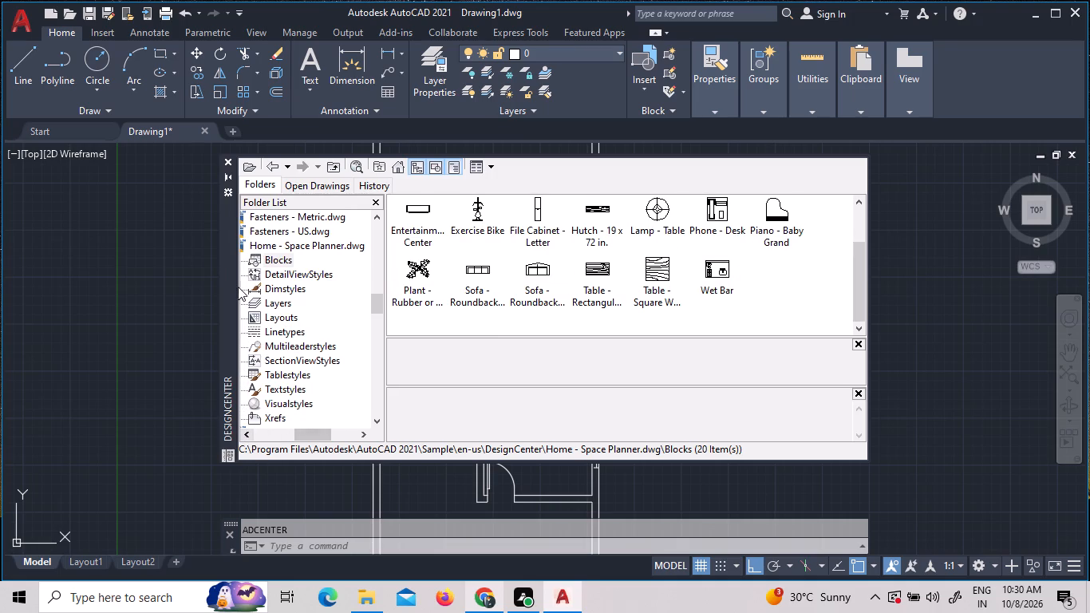
{"action": "left_click", "coordinate": [247, 435]}
{"action": "double_click", "coordinate": [249, 429]}
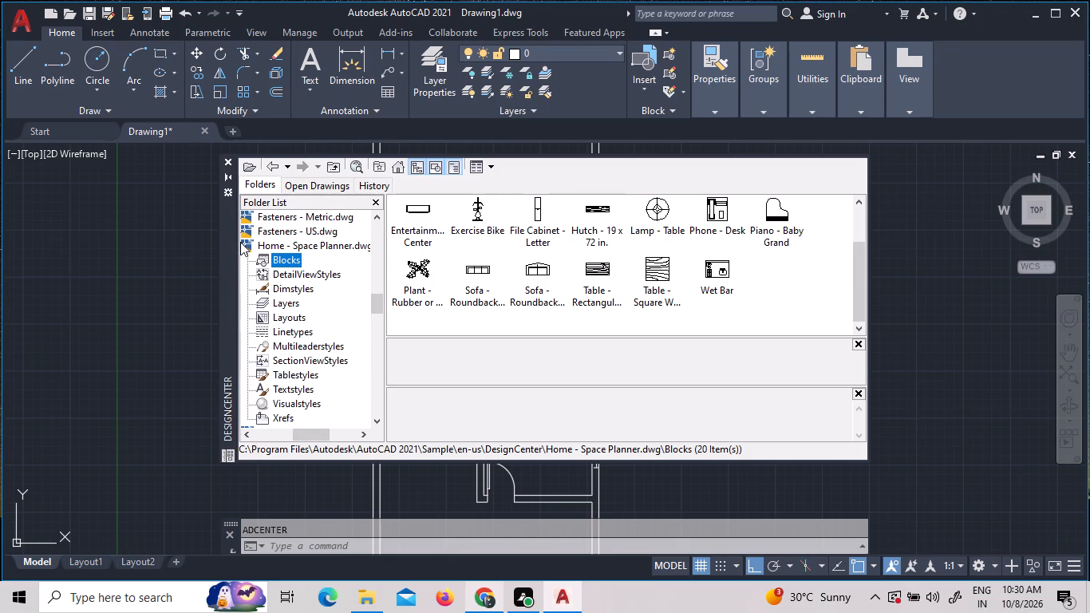
{"action": "left_click", "coordinate": [249, 434]}
{"action": "left_click", "coordinate": [248, 434]}
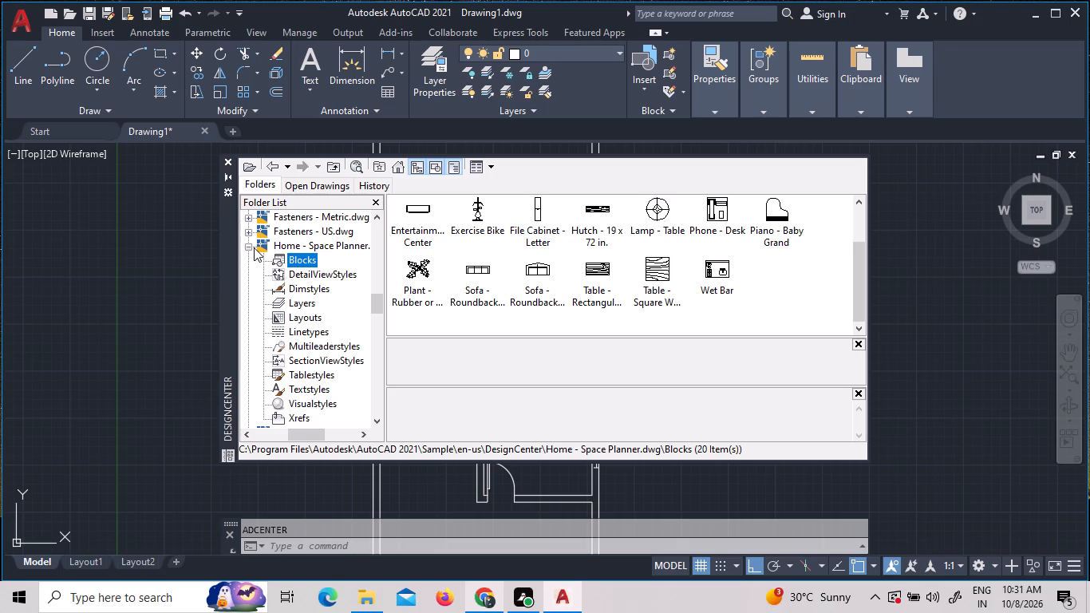
{"action": "left_click", "coordinate": [250, 250]}
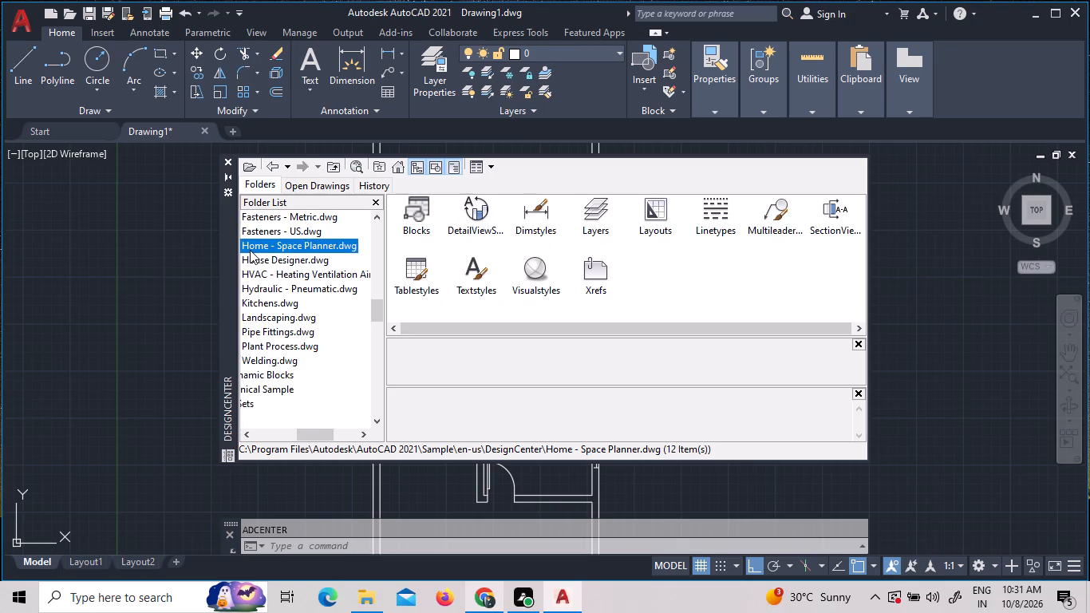
Look through the door, window and bathroom blocks in House Designer.dwg again and collapse its entry in the folder tree.
{"action": "left_click", "coordinate": [248, 259]}
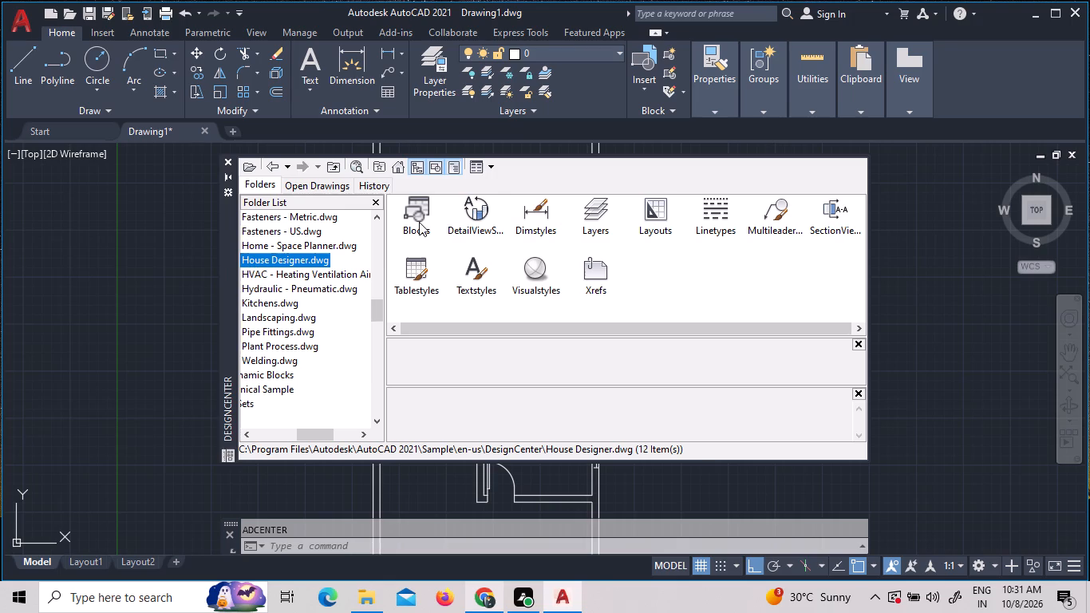
{"action": "double_click", "coordinate": [419, 222]}
{"action": "scroll", "coordinate": [539, 267], "scroll_direction": "down", "scroll_amount": 2}
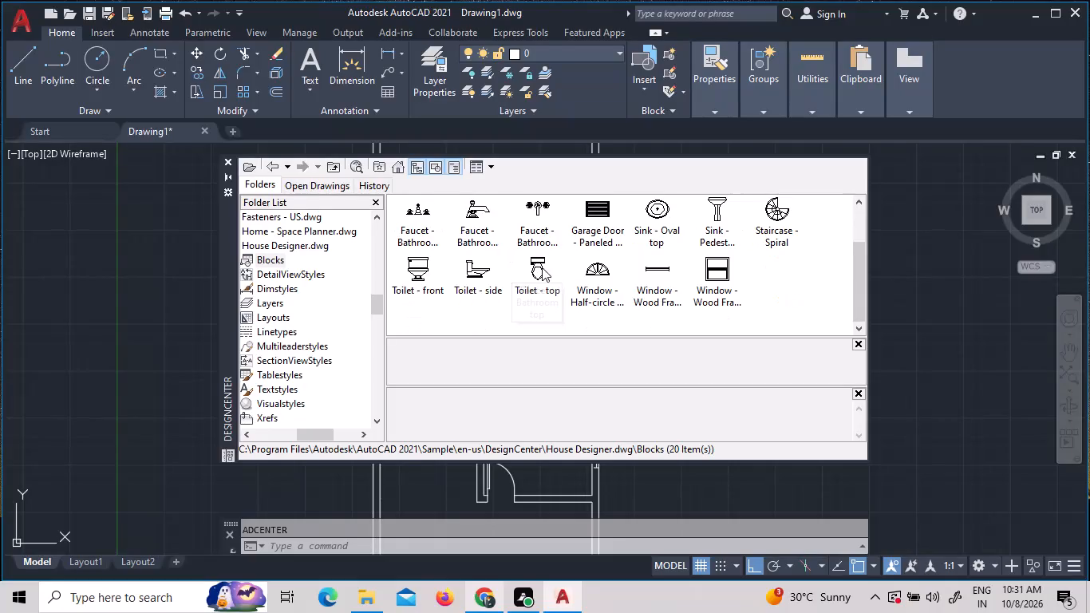
{"action": "scroll", "coordinate": [609, 287], "scroll_direction": "up", "scroll_amount": 2}
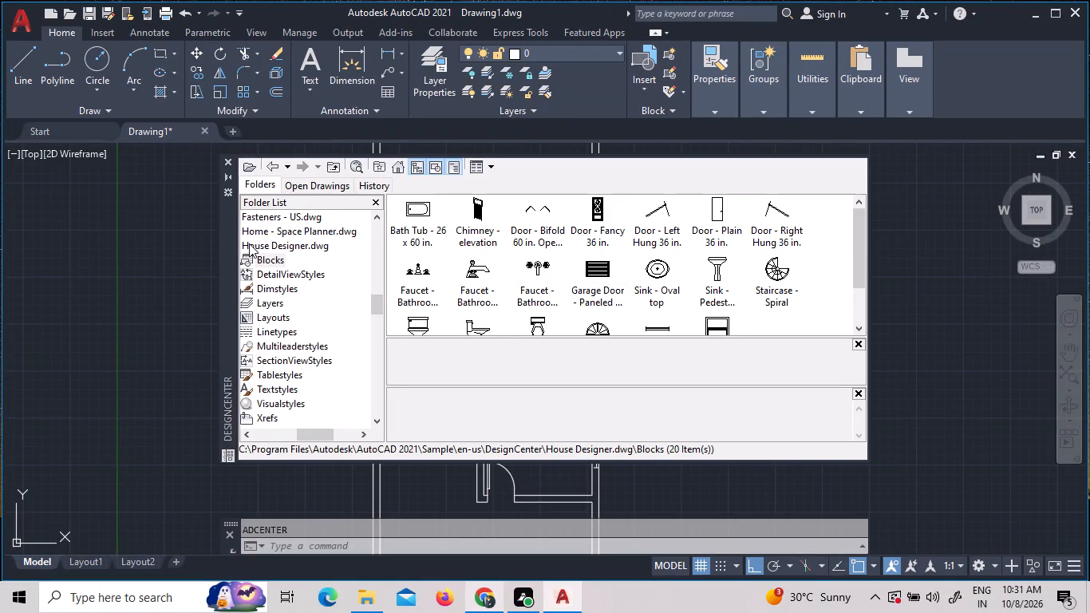
{"action": "double_click", "coordinate": [247, 437]}
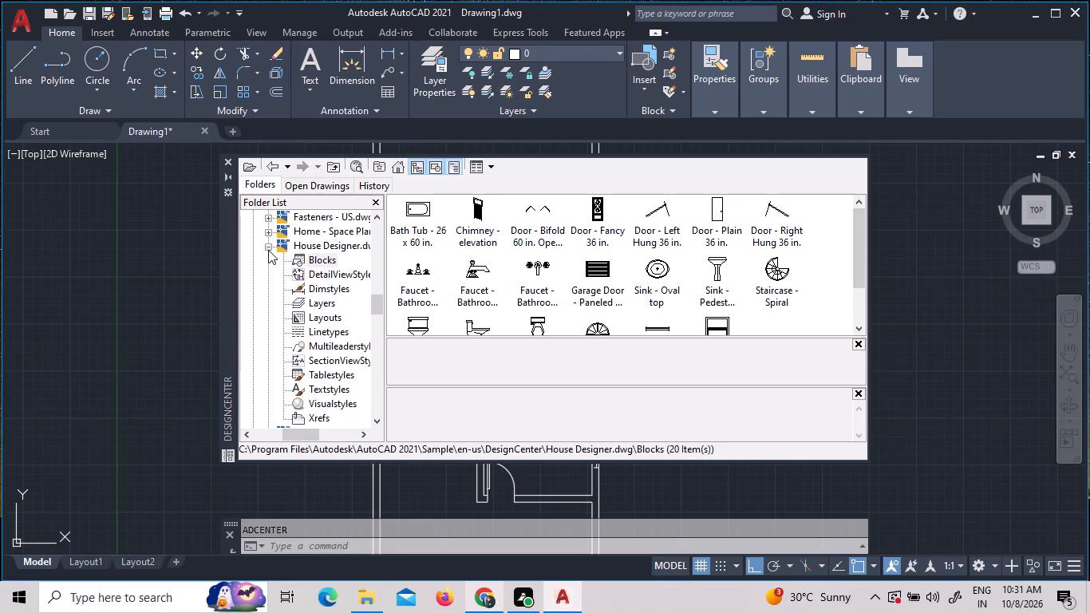
{"action": "left_click", "coordinate": [268, 250]}
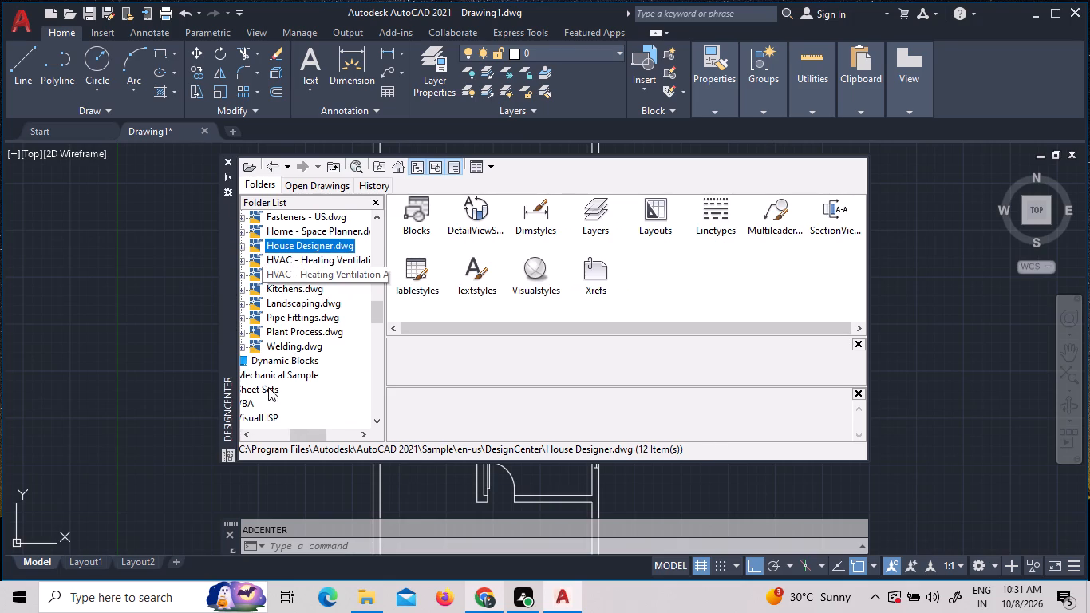
Widen the DesignCenter window and display the sample drawings in the en-us DesignCenter folder.
{"action": "scroll", "coordinate": [291, 393], "scroll_direction": "up", "scroll_amount": 3}
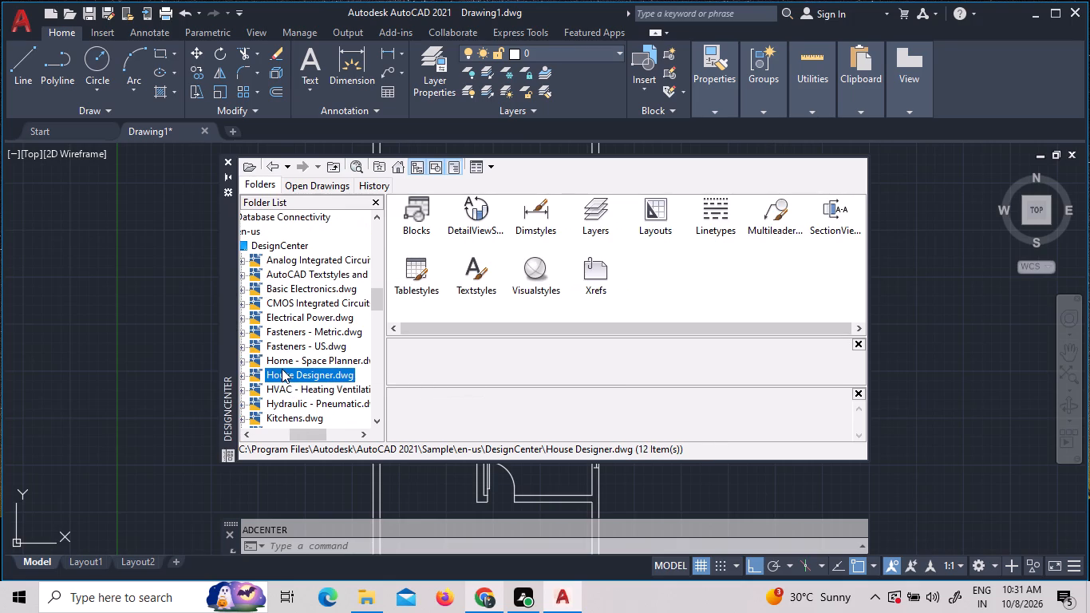
{"action": "scroll", "coordinate": [282, 369], "scroll_direction": "up", "scroll_amount": 2}
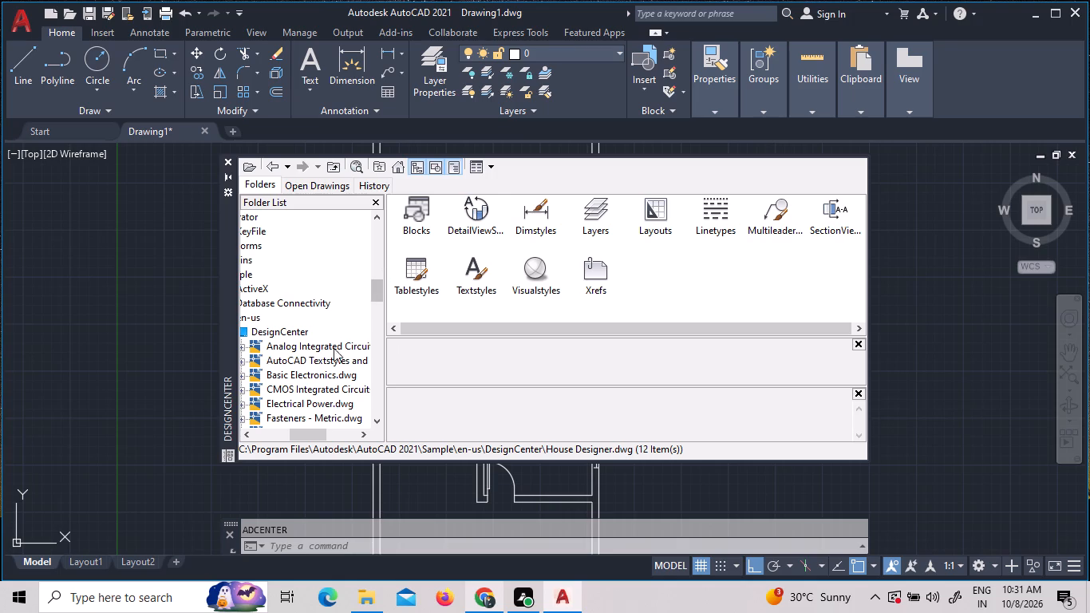
{"action": "double_click", "coordinate": [245, 433]}
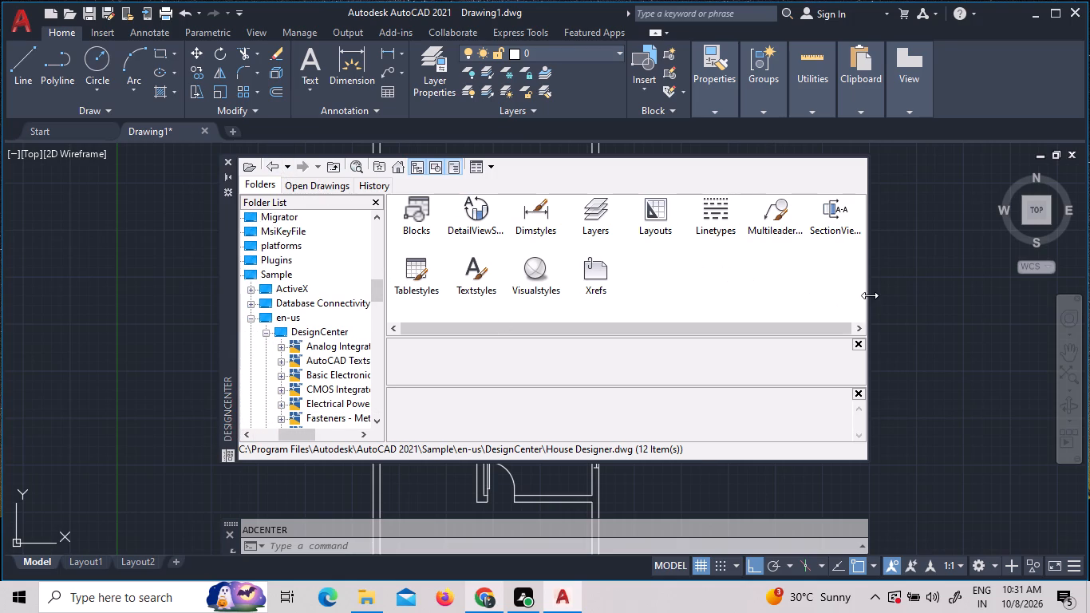
{"action": "left_click_drag", "start_coordinate": [870, 295], "coordinate": [1009, 309]}
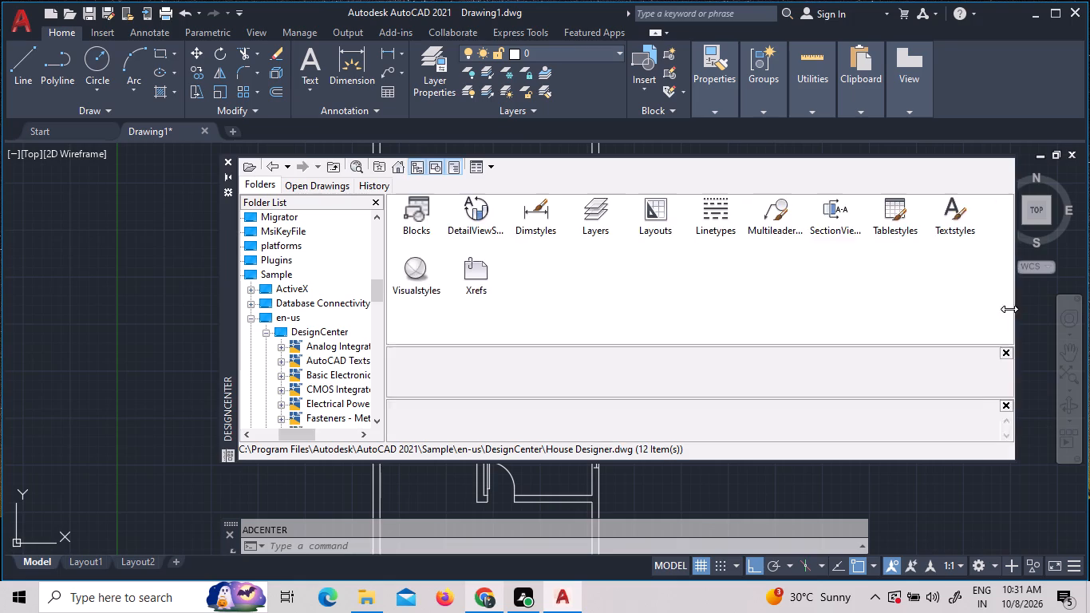
{"action": "left_click_drag", "start_coordinate": [1009, 309], "coordinate": [981, 308]}
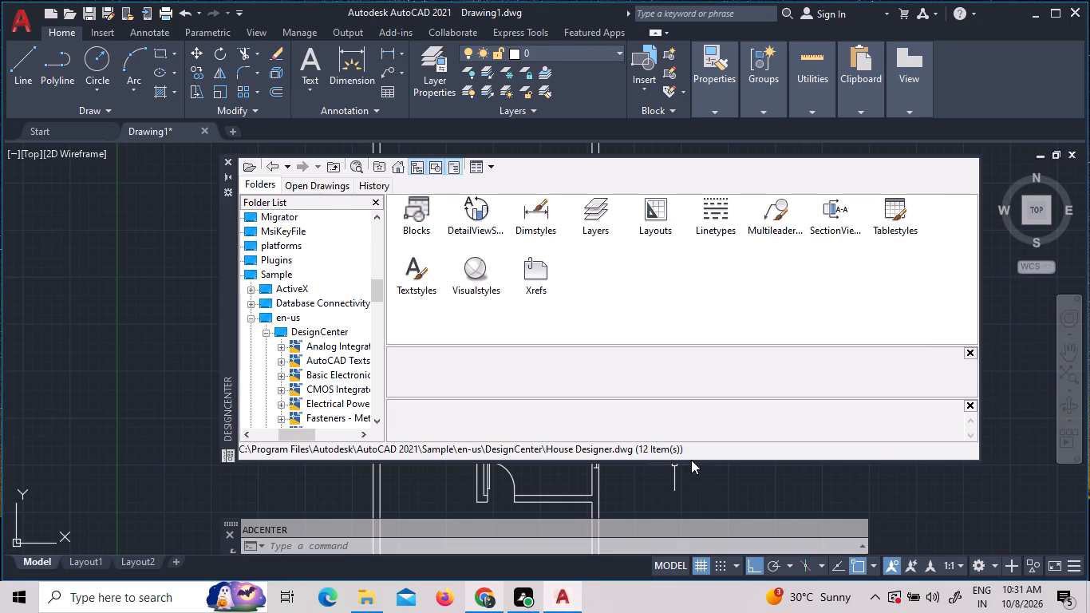
{"action": "left_click_drag", "start_coordinate": [691, 460], "coordinate": [692, 472]}
{"action": "left_click", "coordinate": [321, 330]}
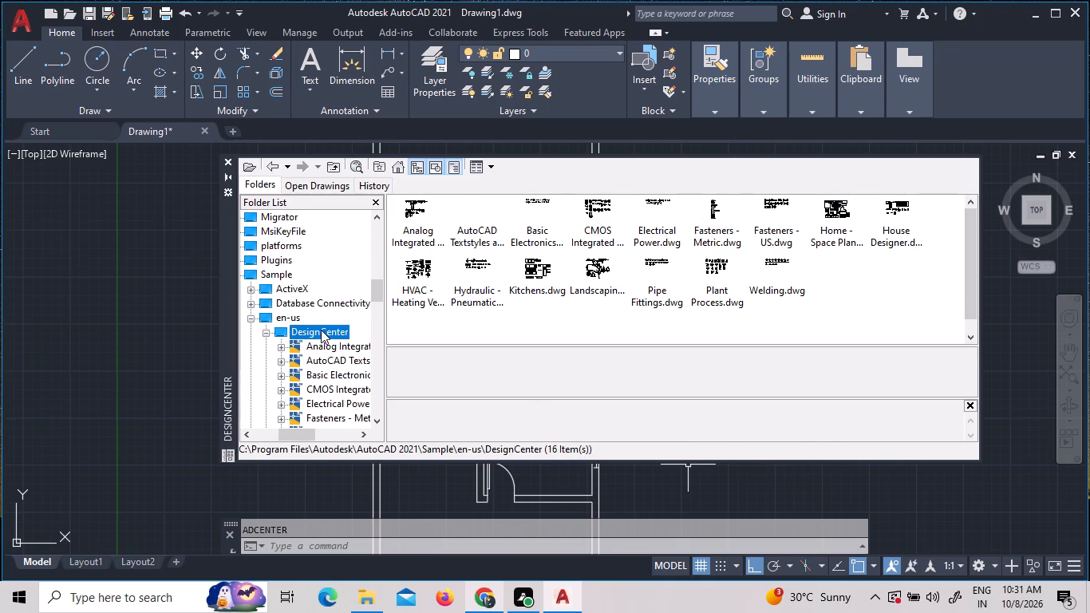
{"action": "scroll", "coordinate": [633, 309], "scroll_direction": "up", "scroll_amount": 2}
Check the block contents of AutoCAD Textstyles and Linetypes.dwg, then return to the sample drawings in the DesignCenter folder.
{"action": "scroll", "coordinate": [633, 309], "scroll_direction": "up", "scroll_amount": 1}
{"action": "scroll", "coordinate": [486, 243], "scroll_direction": "up", "scroll_amount": 2}
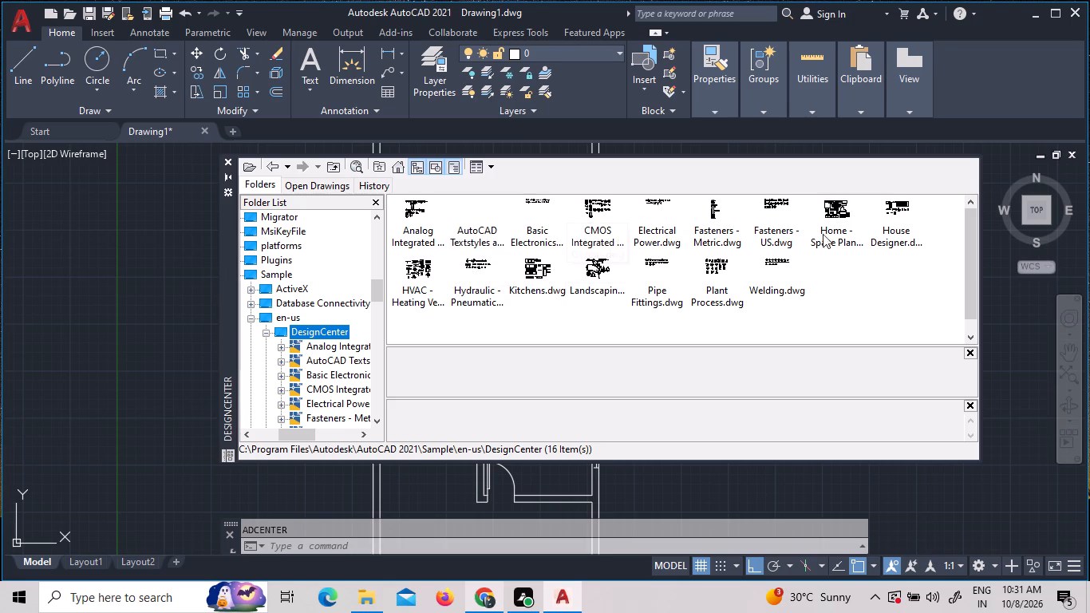
{"action": "left_click", "coordinate": [429, 222]}
{"action": "double_click", "coordinate": [488, 228]}
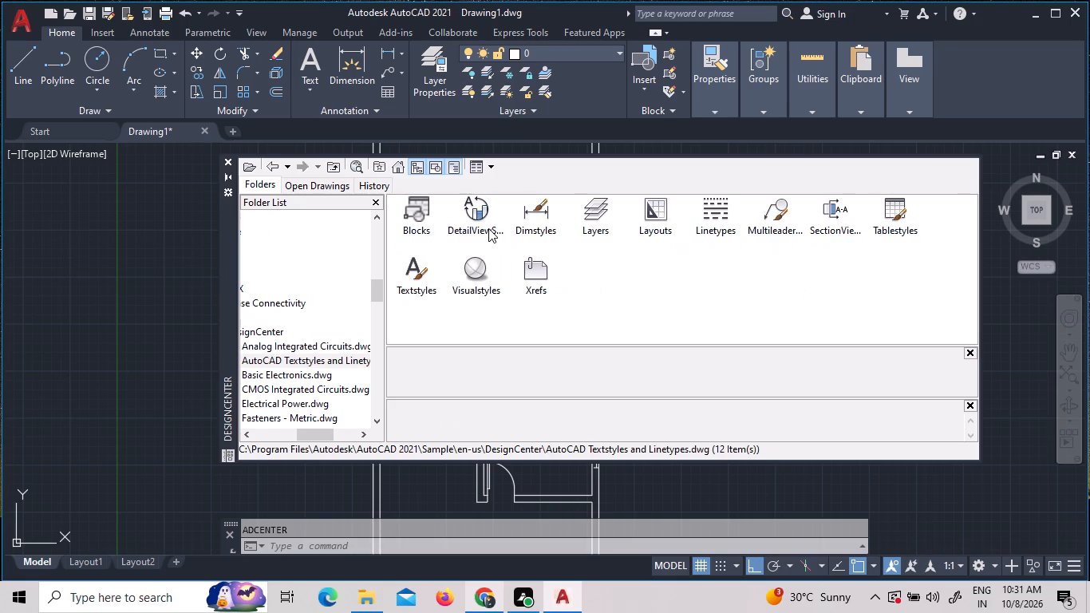
{"action": "double_click", "coordinate": [400, 219]}
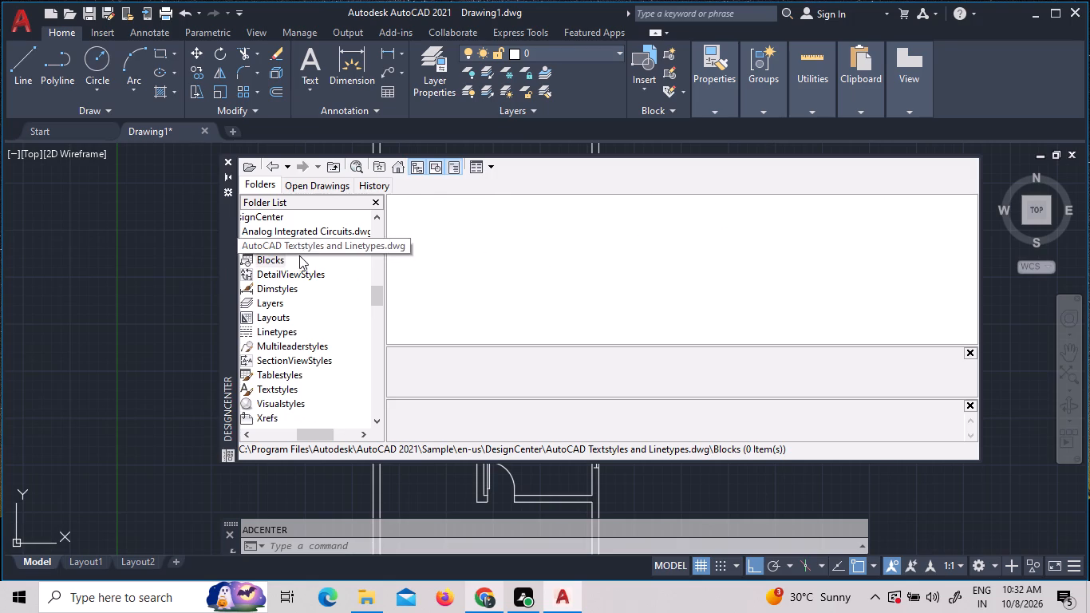
{"action": "double_click", "coordinate": [262, 245]}
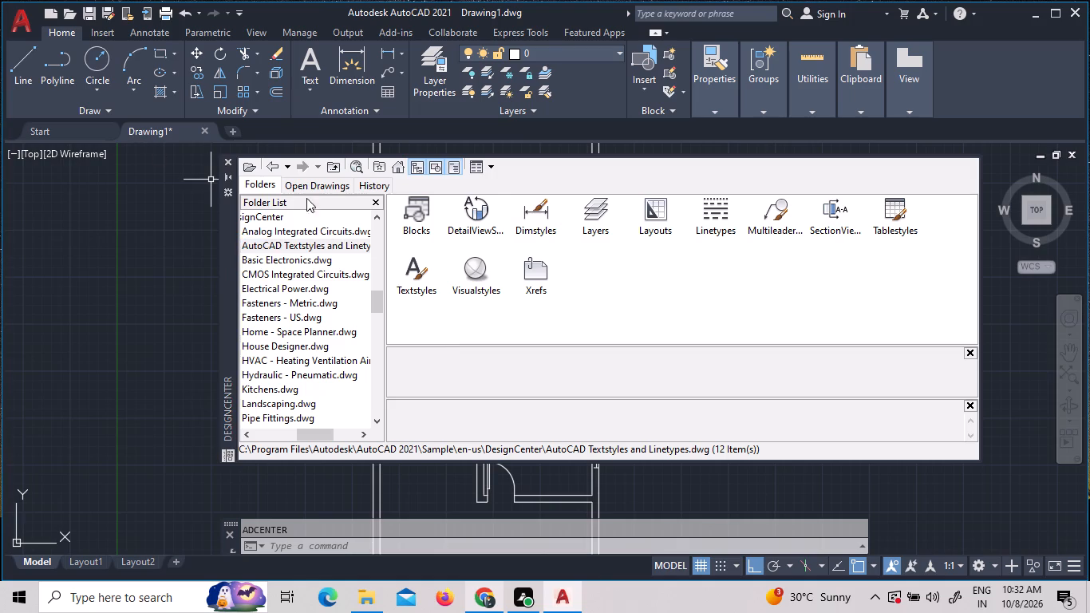
{"action": "left_click", "coordinate": [271, 165]}
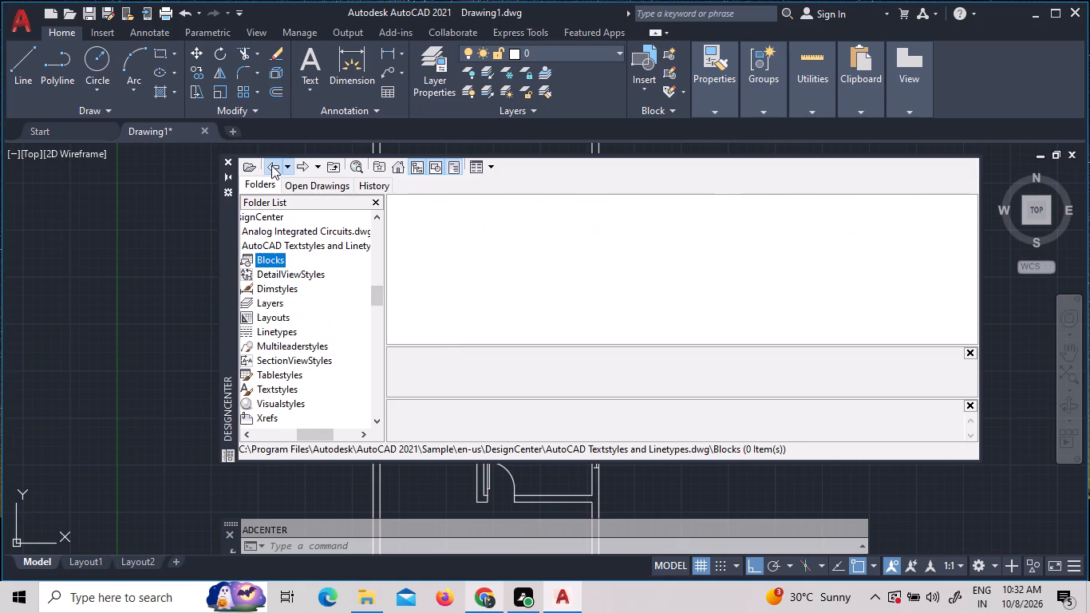
{"action": "left_click", "coordinate": [271, 165]}
{"action": "left_click", "coordinate": [271, 170]}
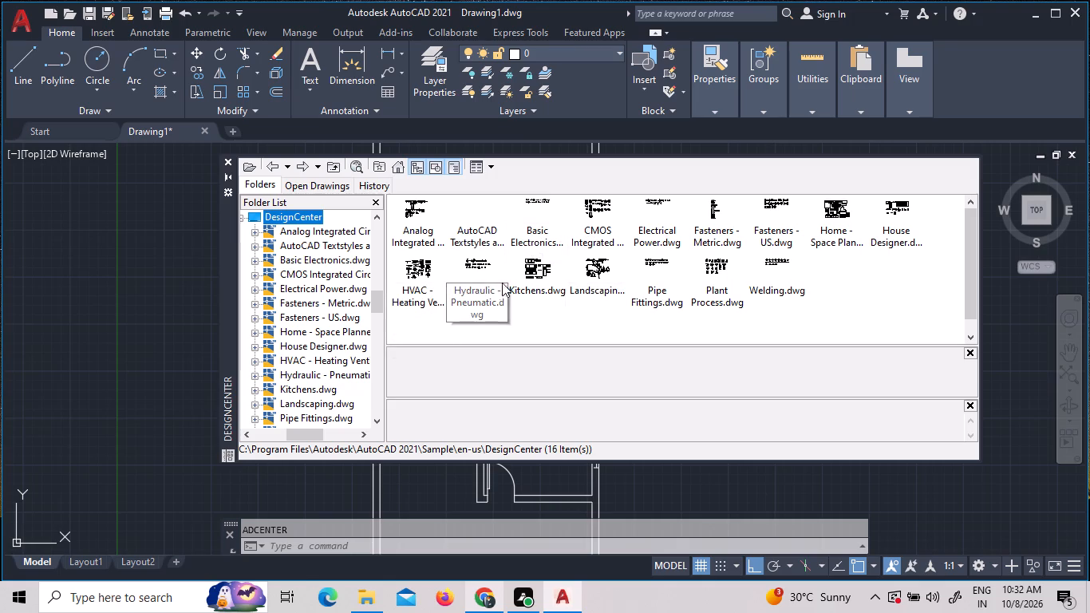
Look through the blocks in HVAC - Heating Ventilation Air Conditioning.dwg.
{"action": "left_click", "coordinate": [404, 294]}
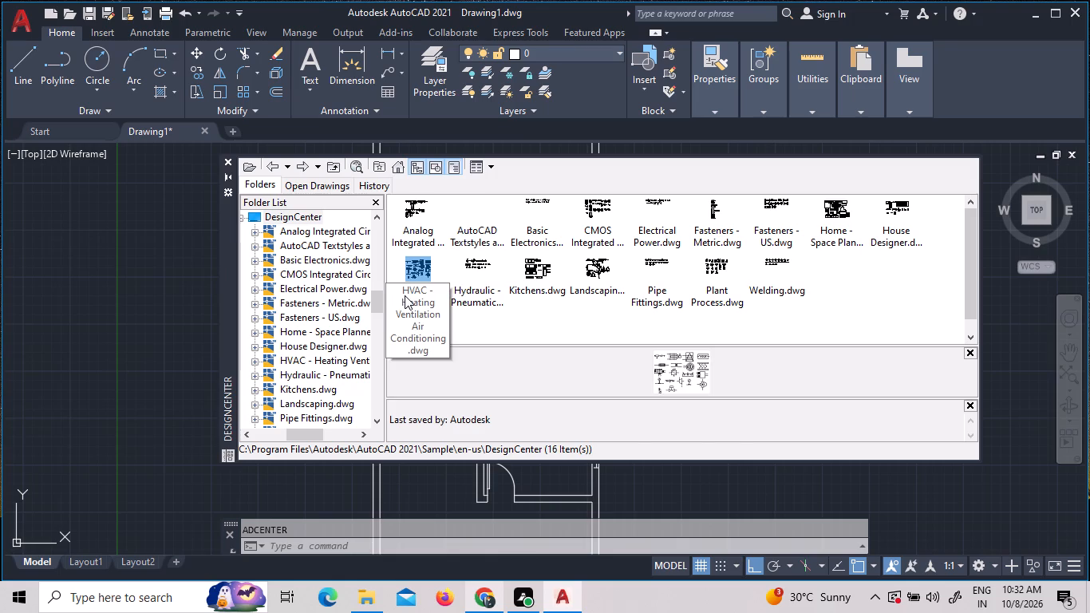
{"action": "double_click", "coordinate": [405, 295]}
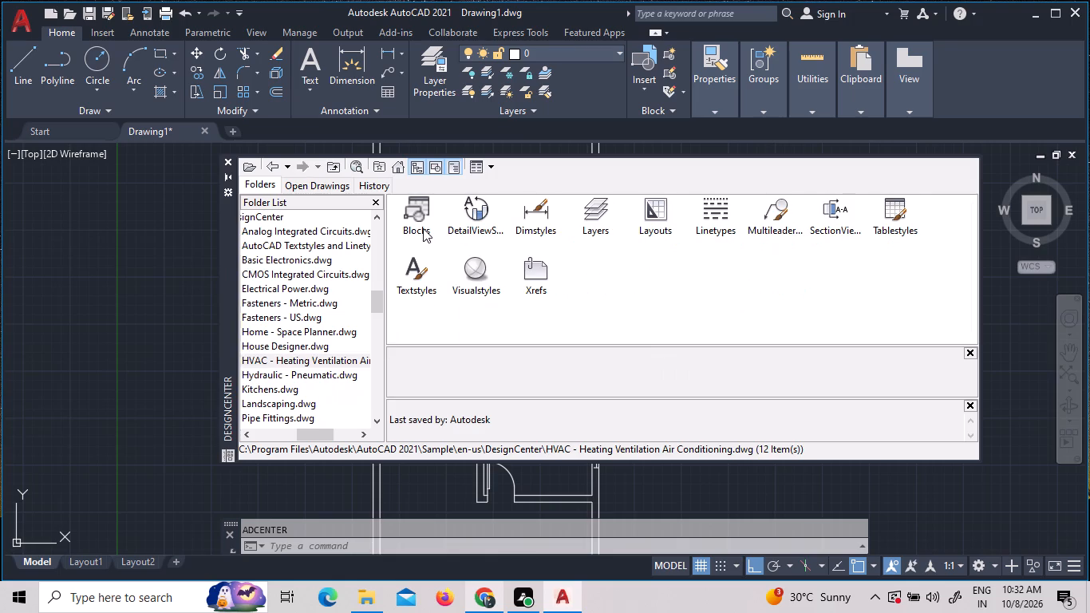
{"action": "double_click", "coordinate": [423, 228]}
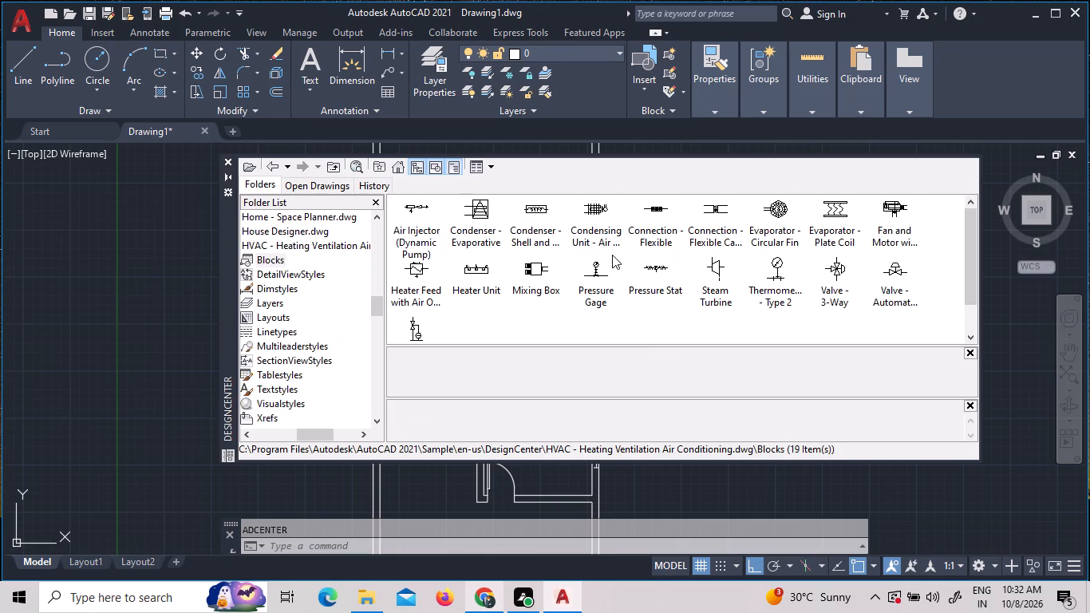
{"action": "scroll", "coordinate": [637, 266], "scroll_direction": "down", "scroll_amount": 1}
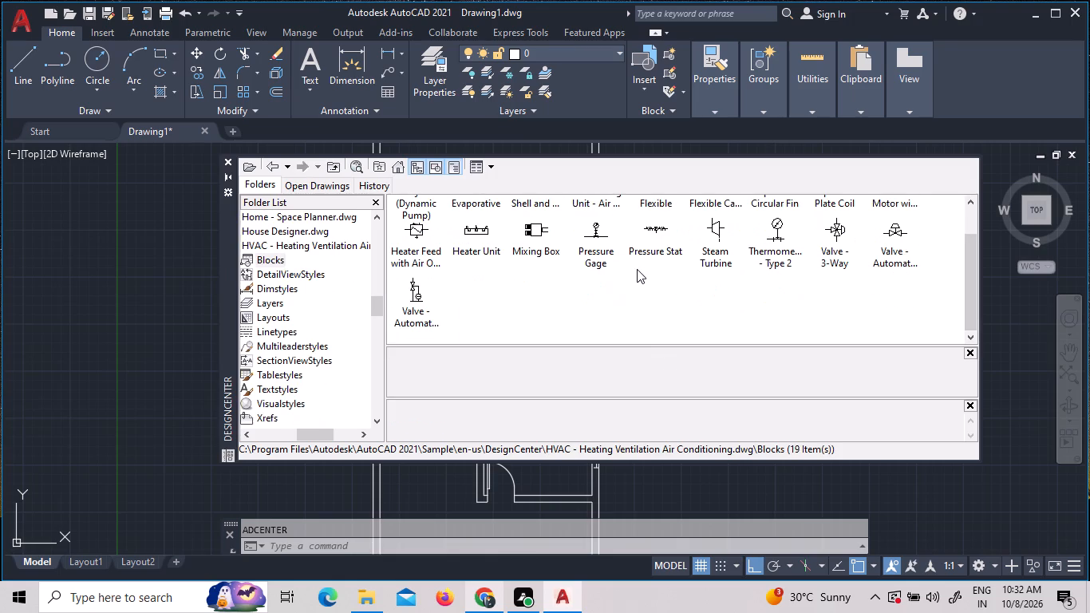
{"action": "scroll", "coordinate": [637, 269], "scroll_direction": "up", "scroll_amount": 1}
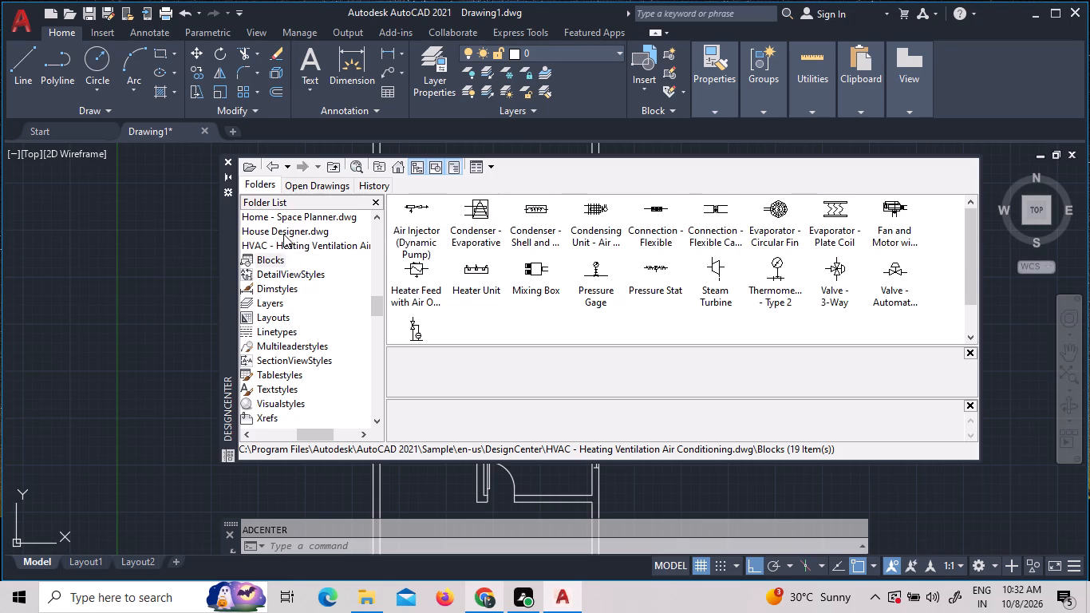
Look through the blocks in House Designer.dwg and Home - Space Planner.dwg once more.
{"action": "double_click", "coordinate": [283, 234]}
{"action": "double_click", "coordinate": [402, 215]}
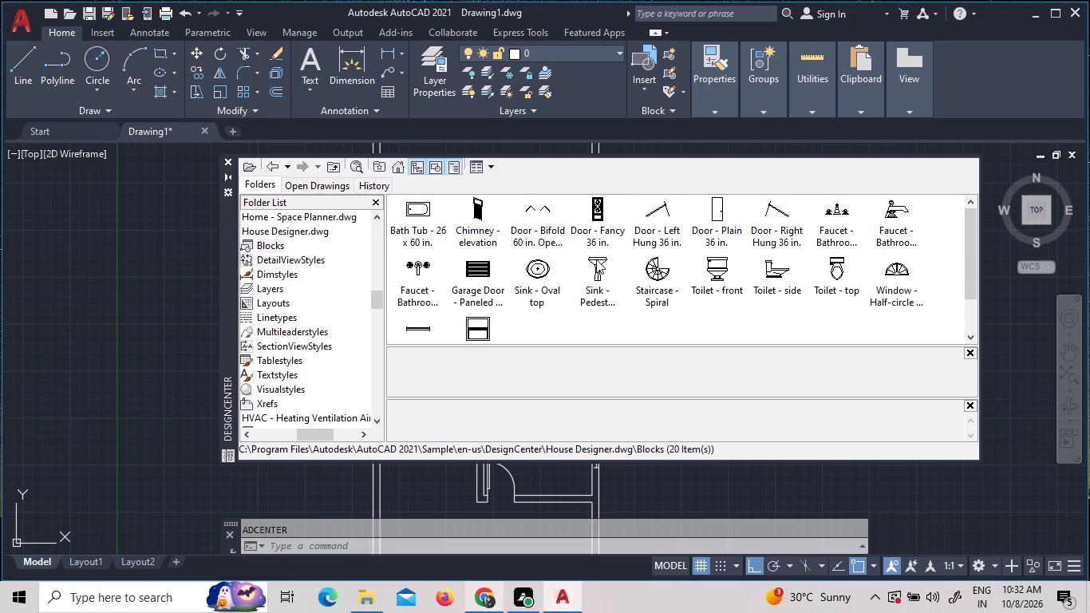
{"action": "scroll", "coordinate": [596, 259], "scroll_direction": "down", "scroll_amount": 2}
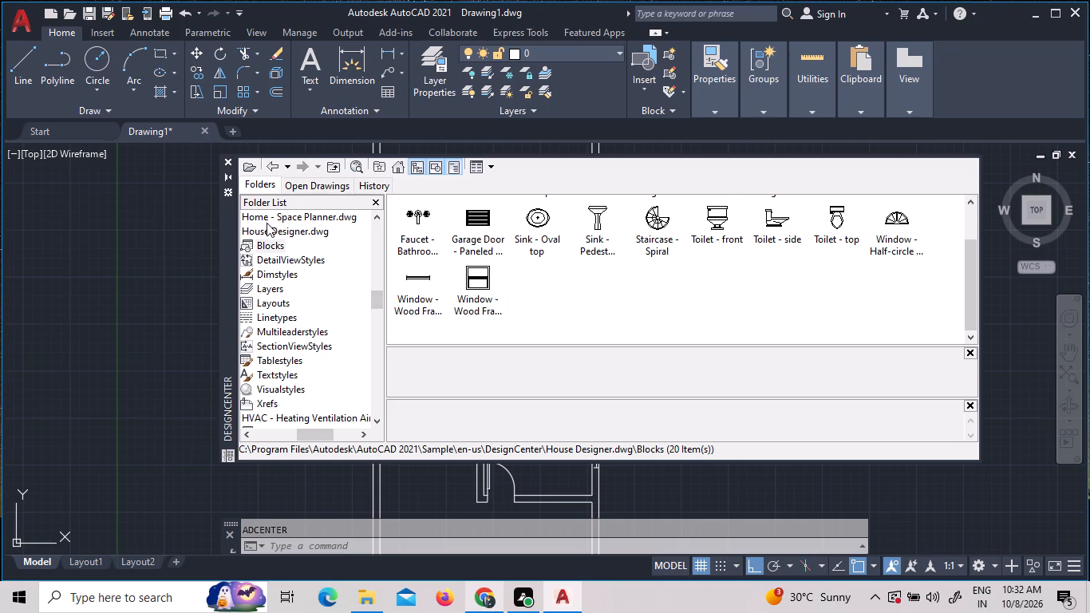
{"action": "double_click", "coordinate": [267, 225]}
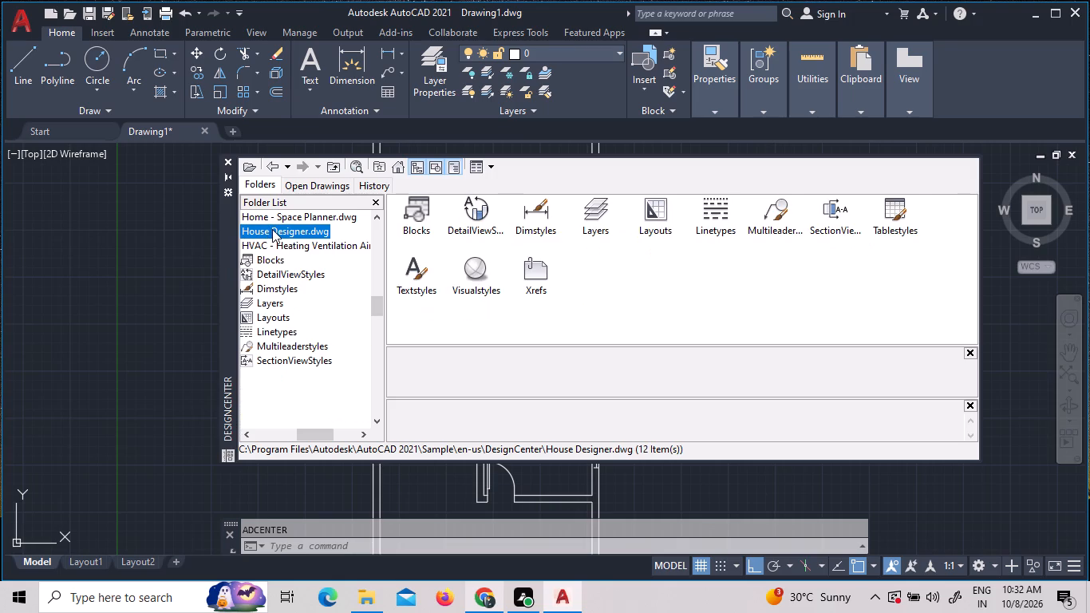
{"action": "double_click", "coordinate": [287, 216]}
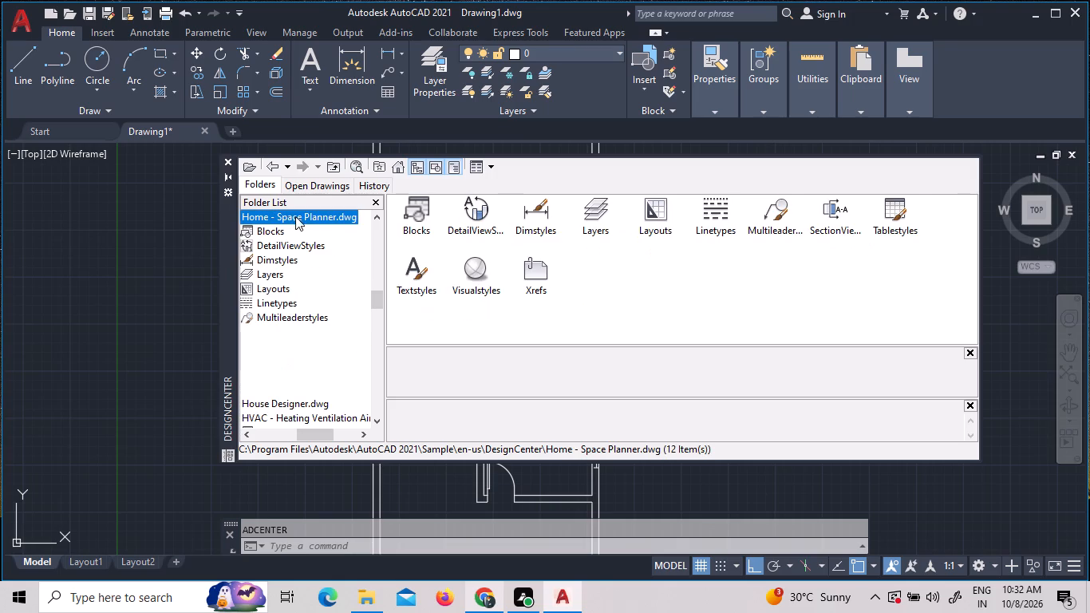
{"action": "double_click", "coordinate": [403, 218]}
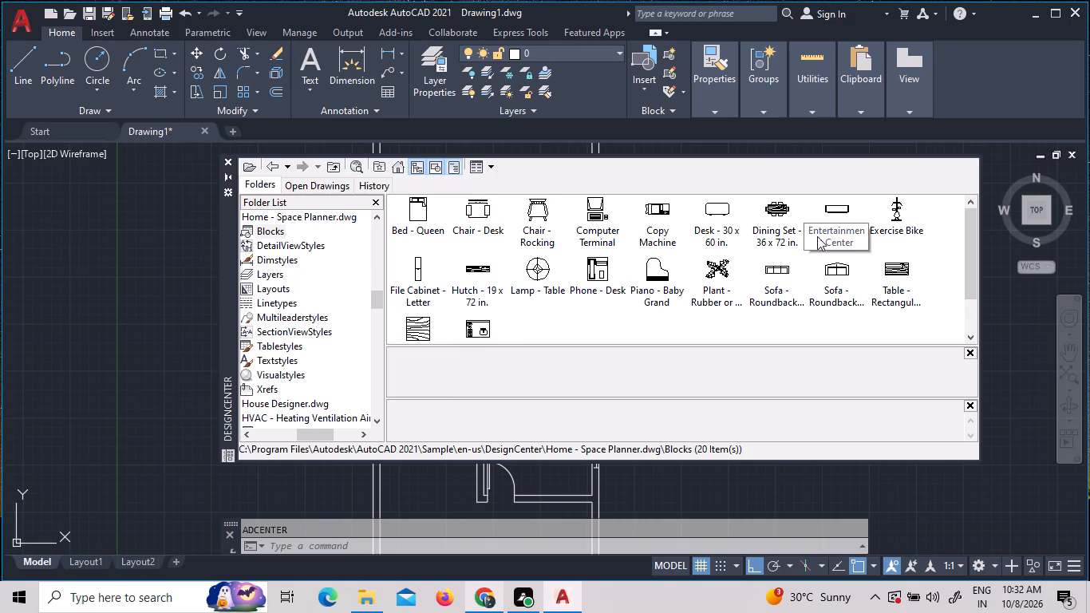
{"action": "scroll", "coordinate": [464, 255], "scroll_direction": "down", "scroll_amount": 2}
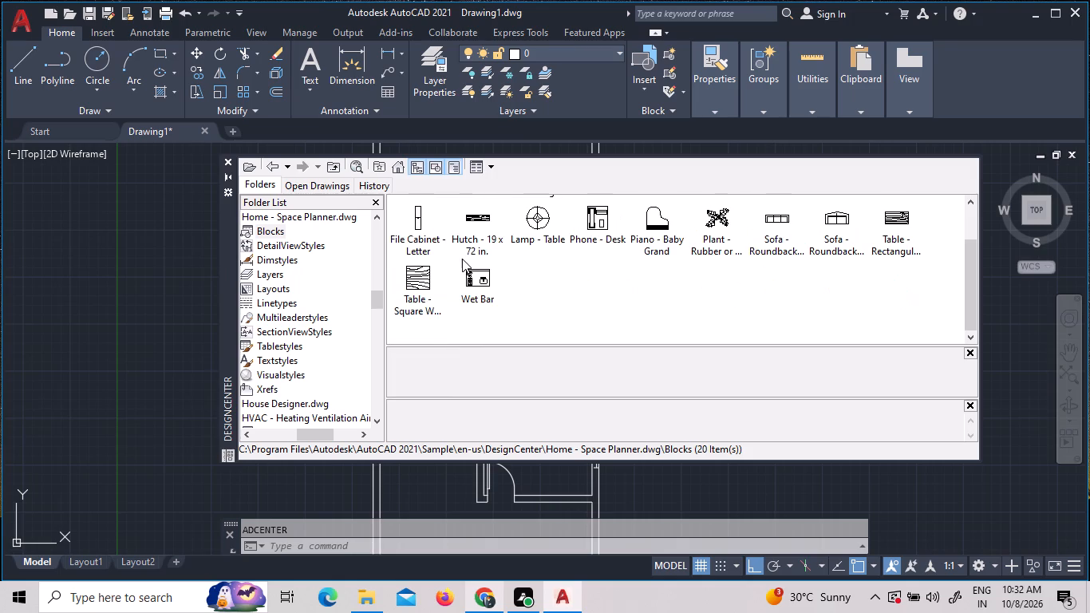
Look through the blocks in Fasteners - US.dwg and Electrical Power.dwg.
{"action": "scroll", "coordinate": [306, 255], "scroll_direction": "up", "scroll_amount": 1}
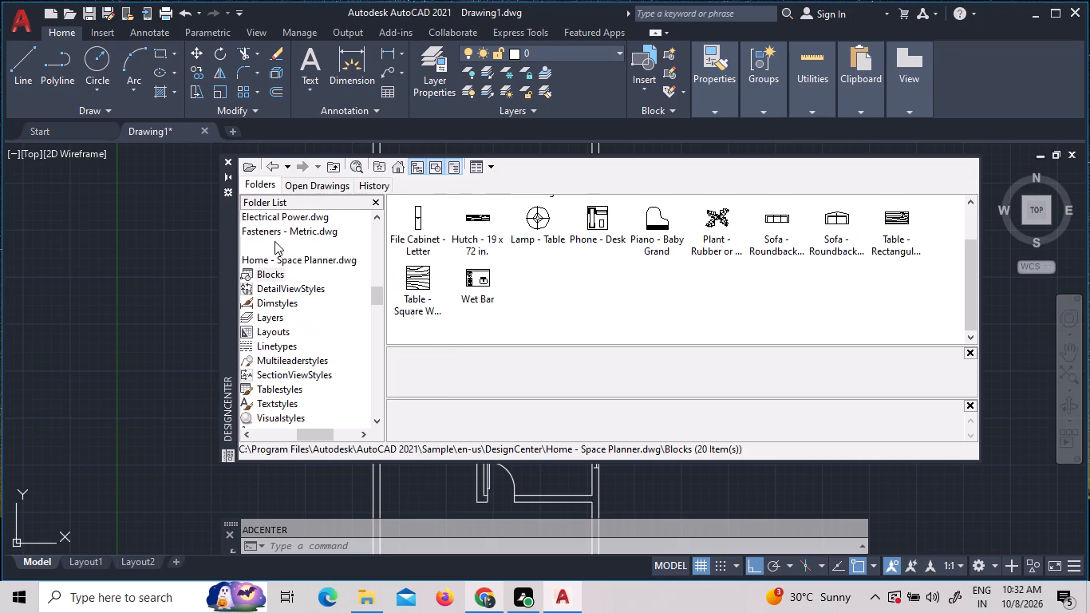
{"action": "double_click", "coordinate": [274, 241]}
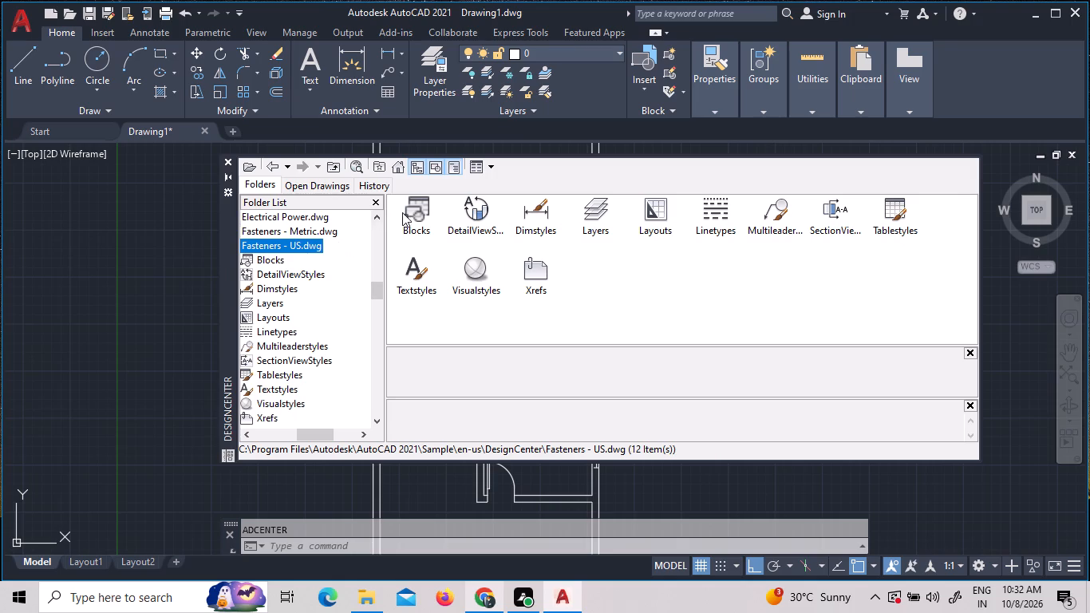
{"action": "double_click", "coordinate": [408, 214]}
{"action": "scroll", "coordinate": [492, 252], "scroll_direction": "down", "scroll_amount": 2}
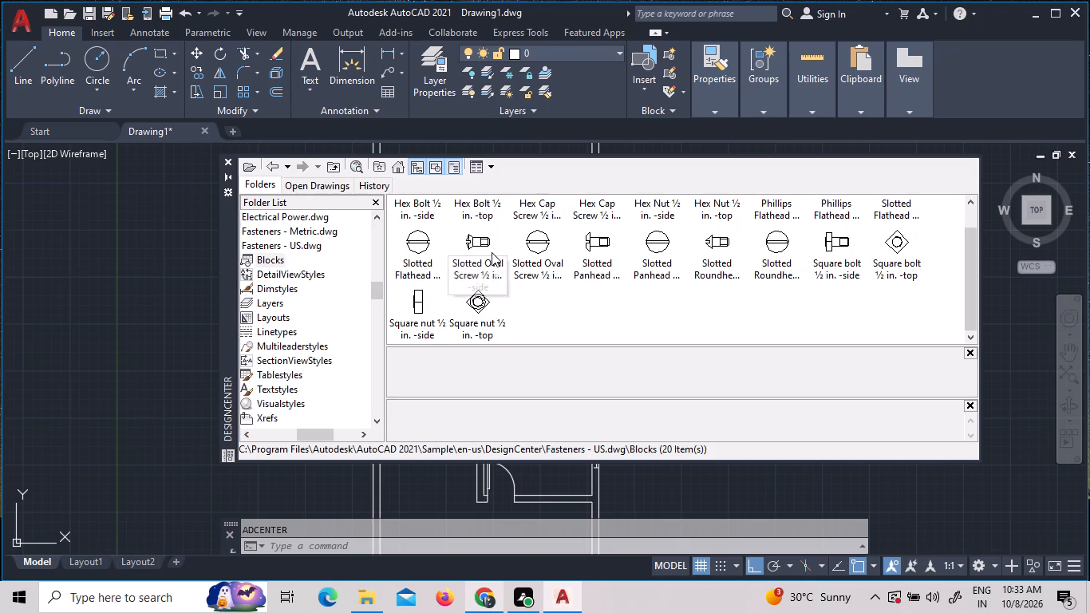
{"action": "double_click", "coordinate": [284, 215]}
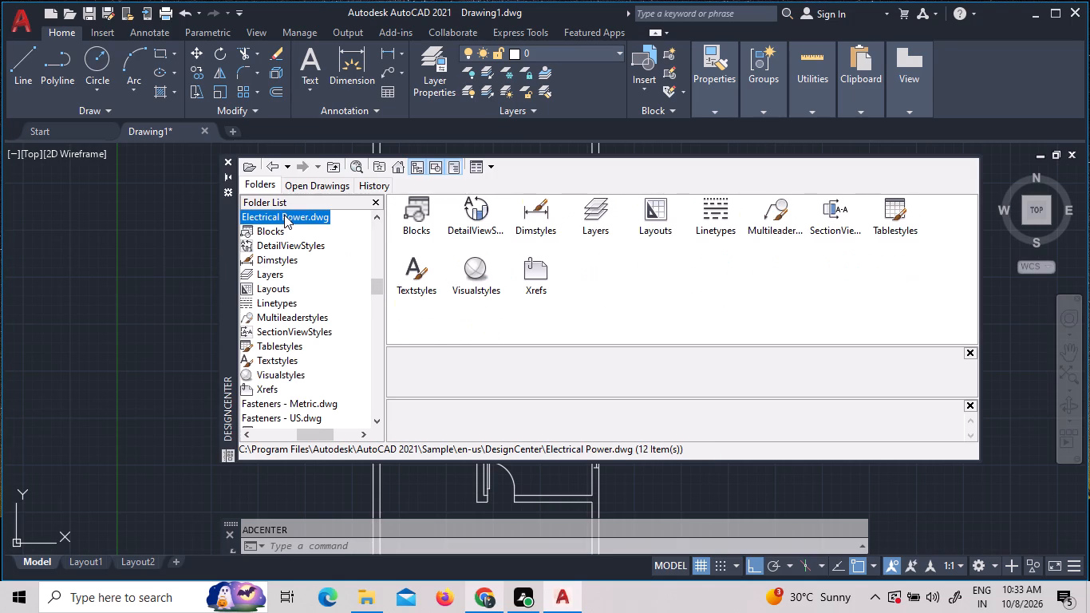
{"action": "double_click", "coordinate": [397, 222]}
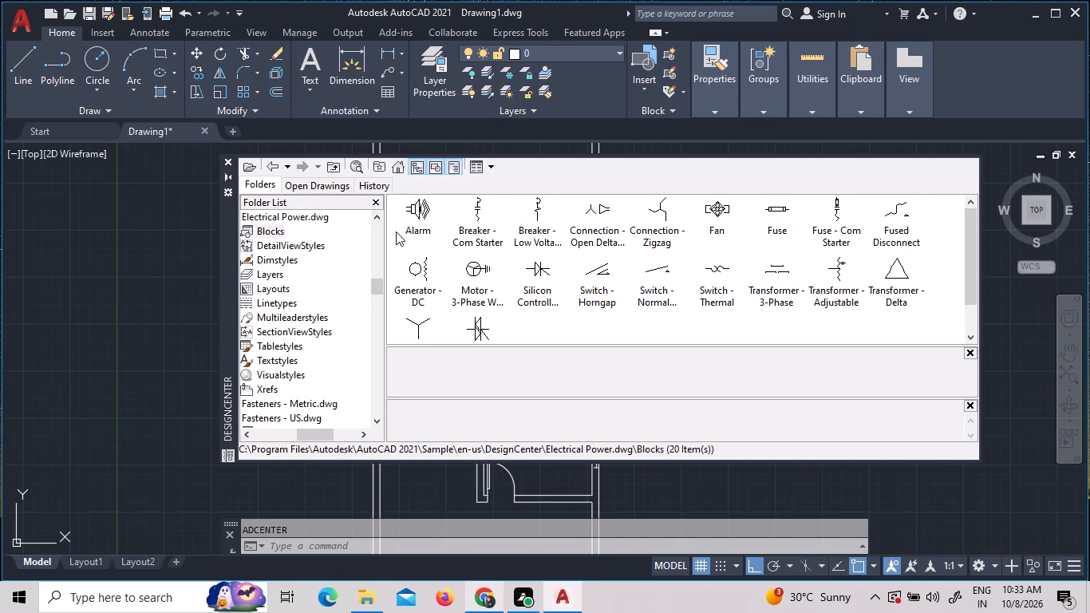
{"action": "scroll", "coordinate": [446, 251], "scroll_direction": "down", "scroll_amount": 2}
{"action": "scroll", "coordinate": [446, 254], "scroll_direction": "up", "scroll_amount": 1}
Look through the blocks in Basic Electronics.dwg.
{"action": "scroll", "coordinate": [303, 251], "scroll_direction": "up", "scroll_amount": 2}
{"action": "left_click", "coordinate": [287, 271]}
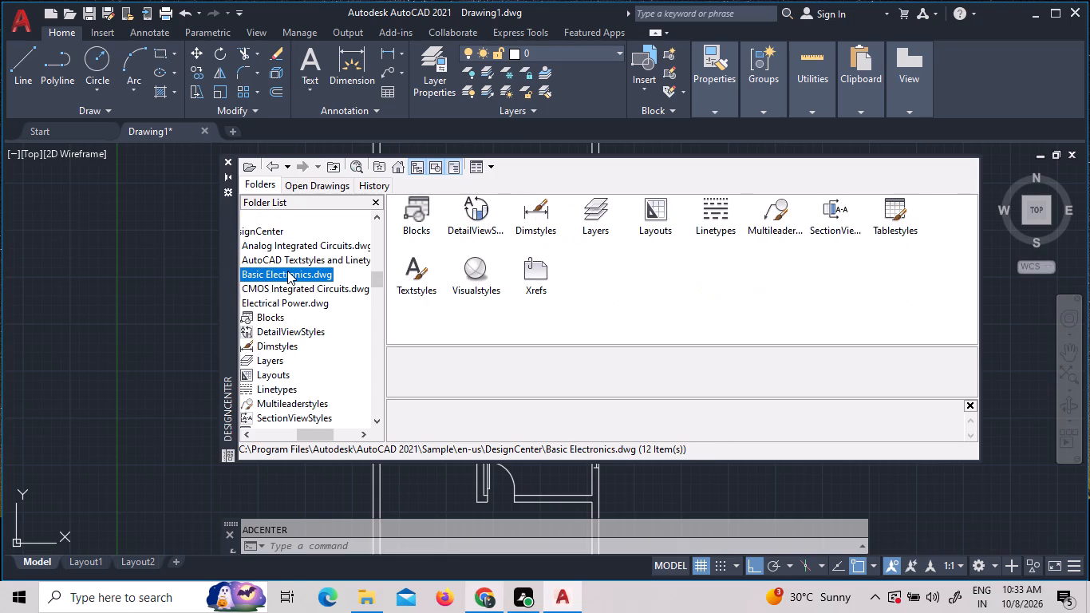
{"action": "double_click", "coordinate": [406, 219]}
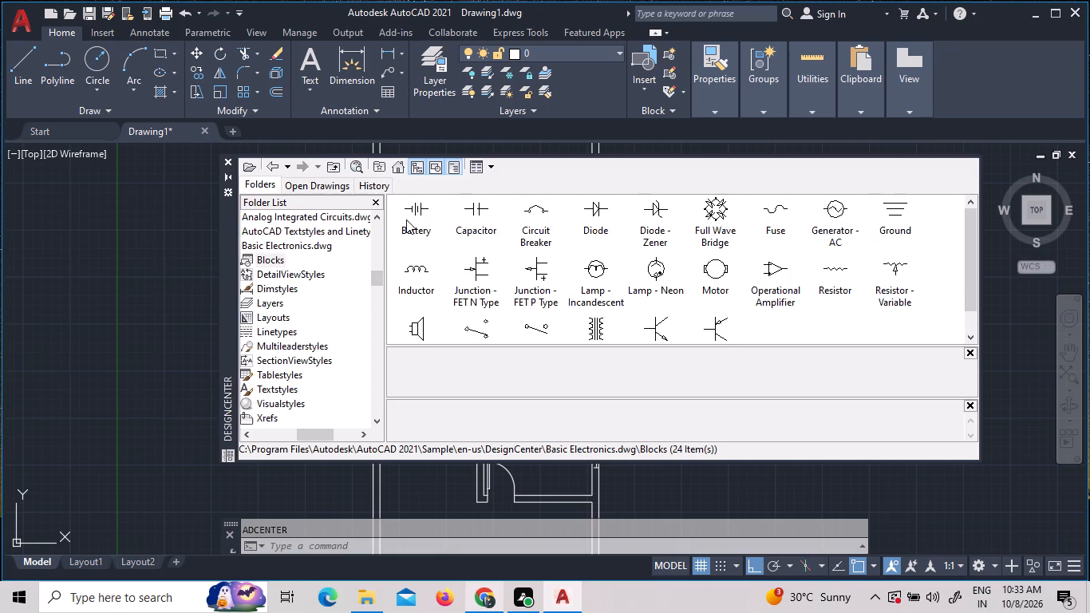
{"action": "scroll", "coordinate": [447, 275], "scroll_direction": "down", "scroll_amount": 2}
{"action": "scroll", "coordinate": [448, 279], "scroll_direction": "up", "scroll_amount": 1}
Add the Imperial24 detail view style from Basic Electronics.dwg to the current drawing.
{"action": "double_click", "coordinate": [286, 272]}
{"action": "double_click", "coordinate": [411, 222]}
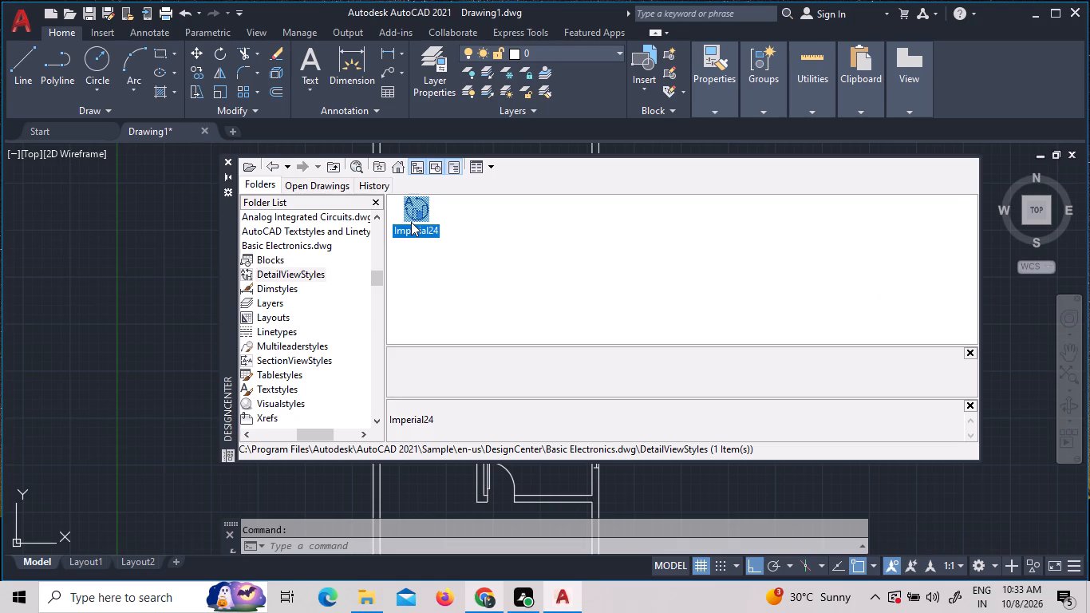
Insert the Car - sedan side block from Landscaping.dwg into the empty area to the left of the floor plan.
{"action": "scroll", "coordinate": [303, 256], "scroll_direction": "up", "scroll_amount": 1}
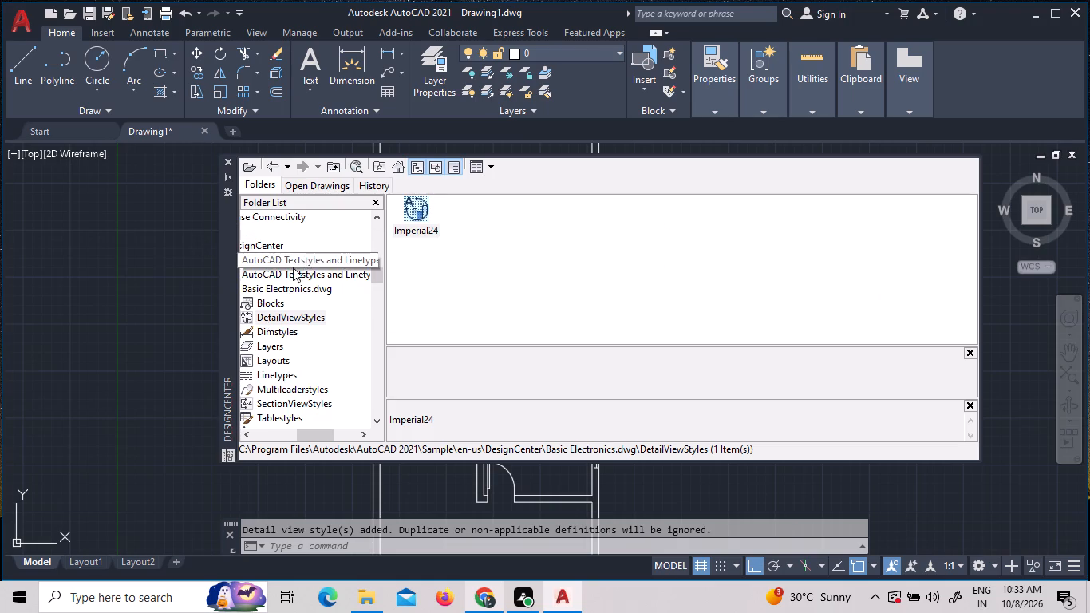
{"action": "double_click", "coordinate": [274, 243]}
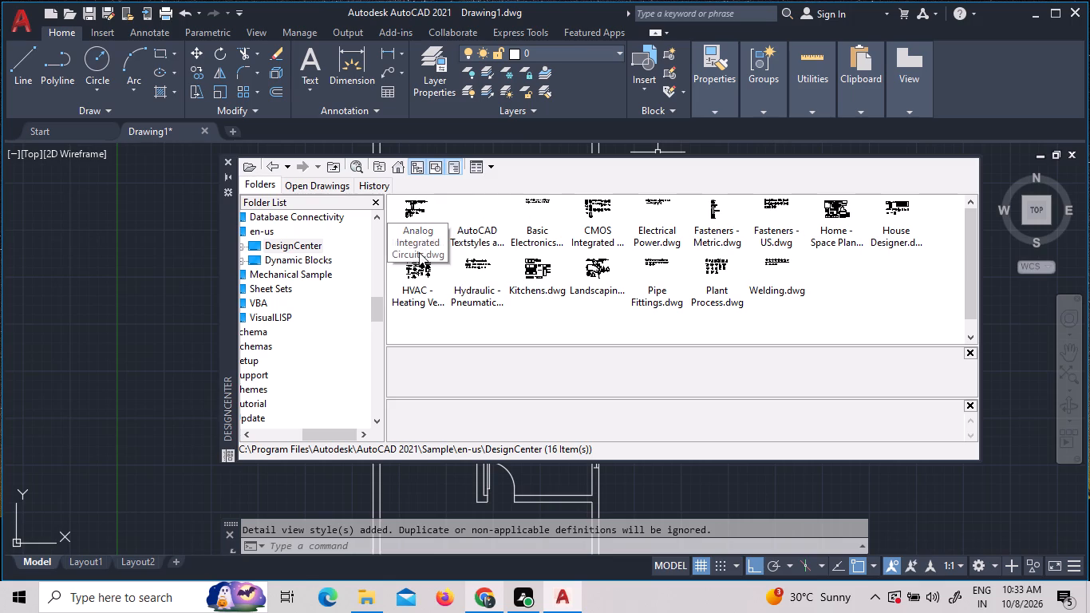
{"action": "double_click", "coordinate": [603, 275]}
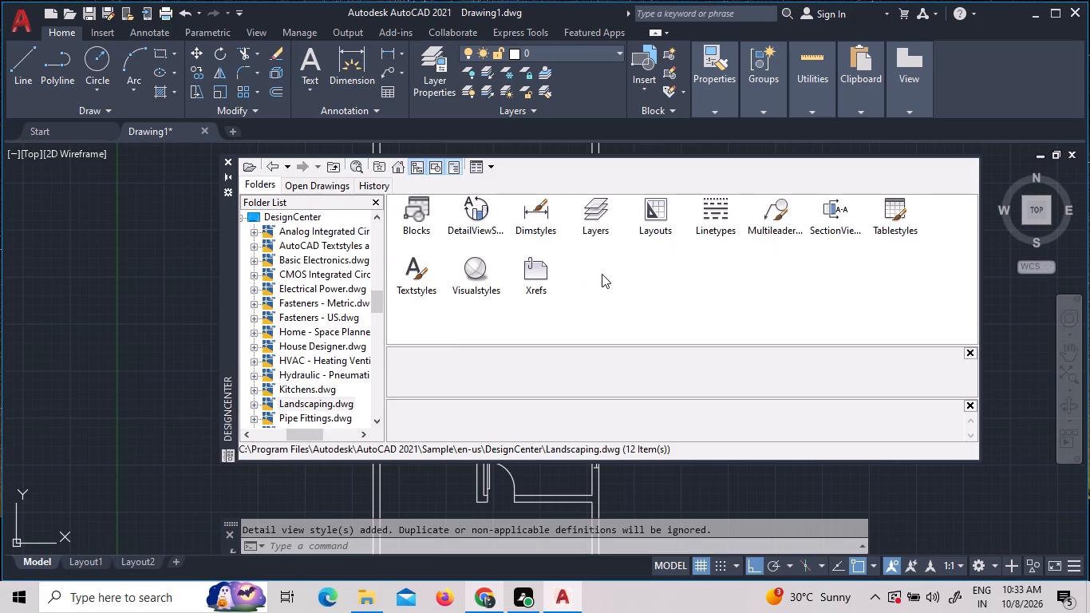
{"action": "double_click", "coordinate": [422, 206]}
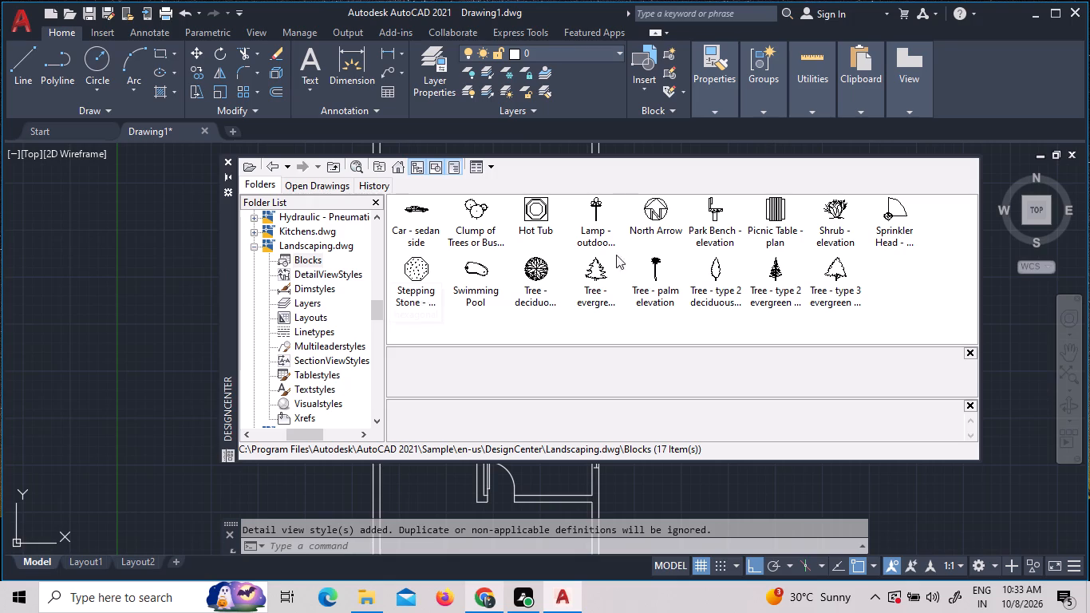
{"action": "left_click", "coordinate": [421, 219]}
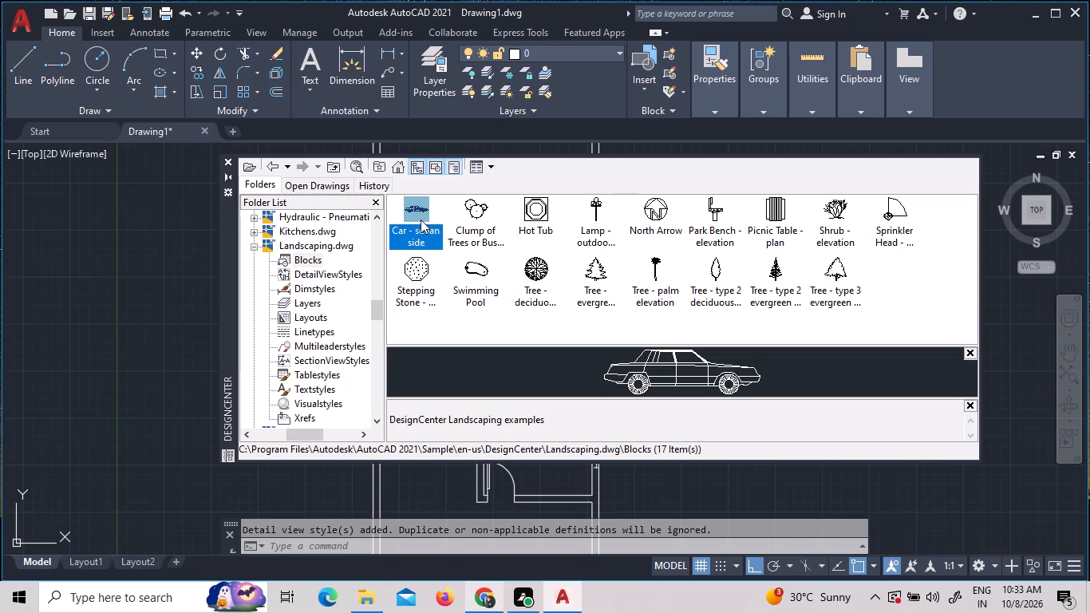
{"action": "left_click_drag", "start_coordinate": [421, 219], "coordinate": [135, 342]}
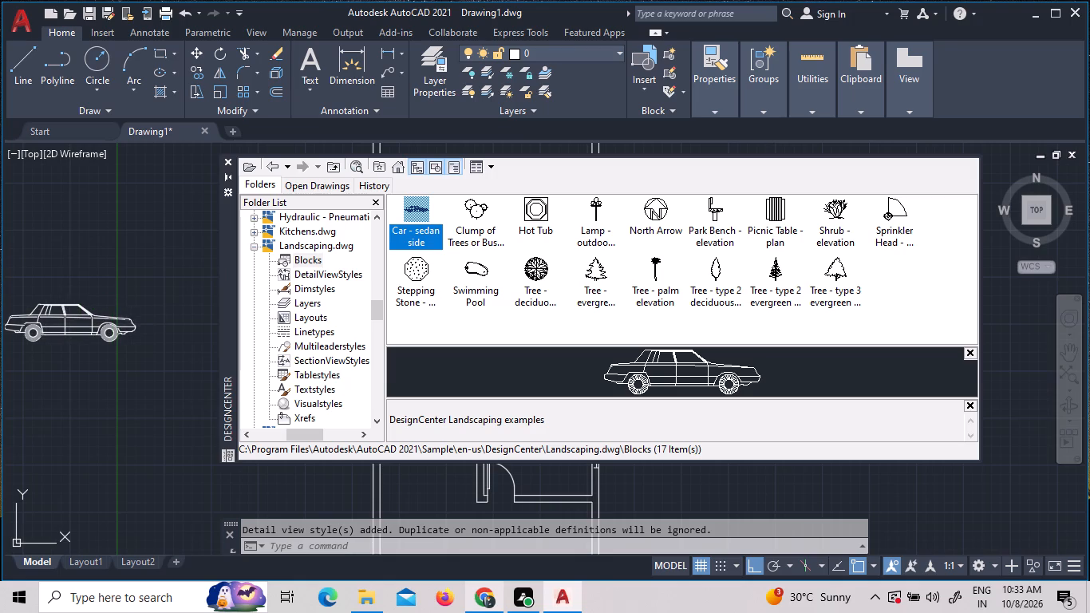
{"action": "left_click_drag", "start_coordinate": [135, 342], "coordinate": [139, 346]}
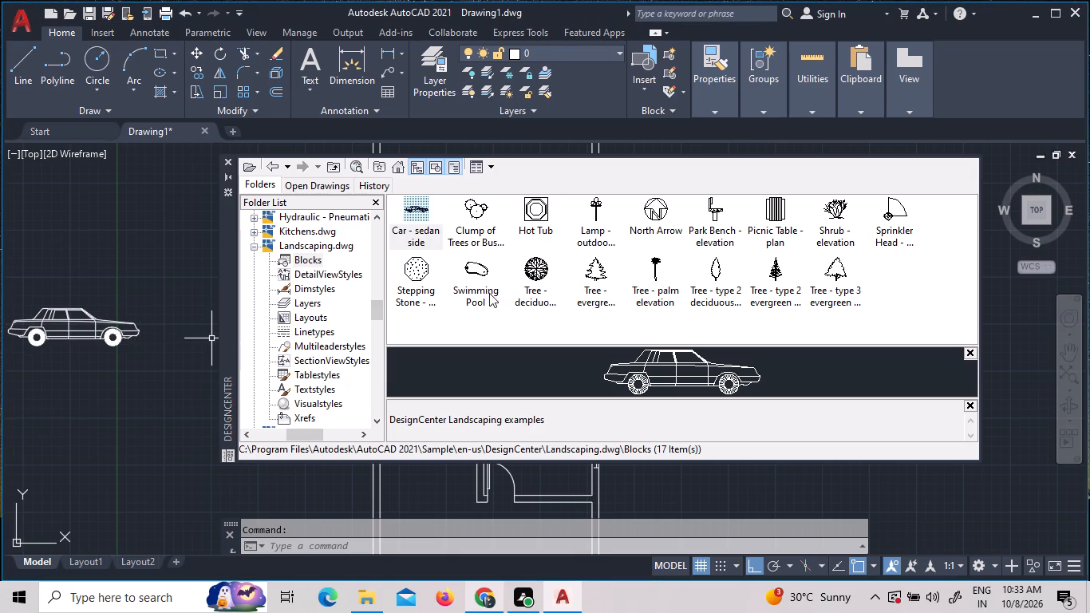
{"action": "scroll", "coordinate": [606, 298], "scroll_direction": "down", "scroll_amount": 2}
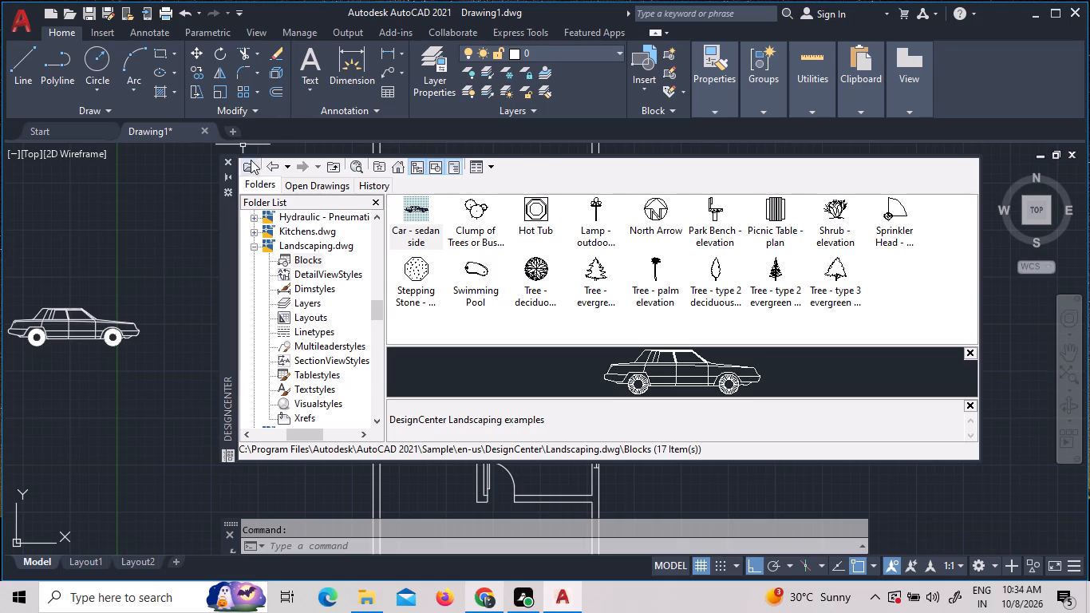
Close the DesignCenter palette.
{"action": "left_click", "coordinate": [228, 164]}
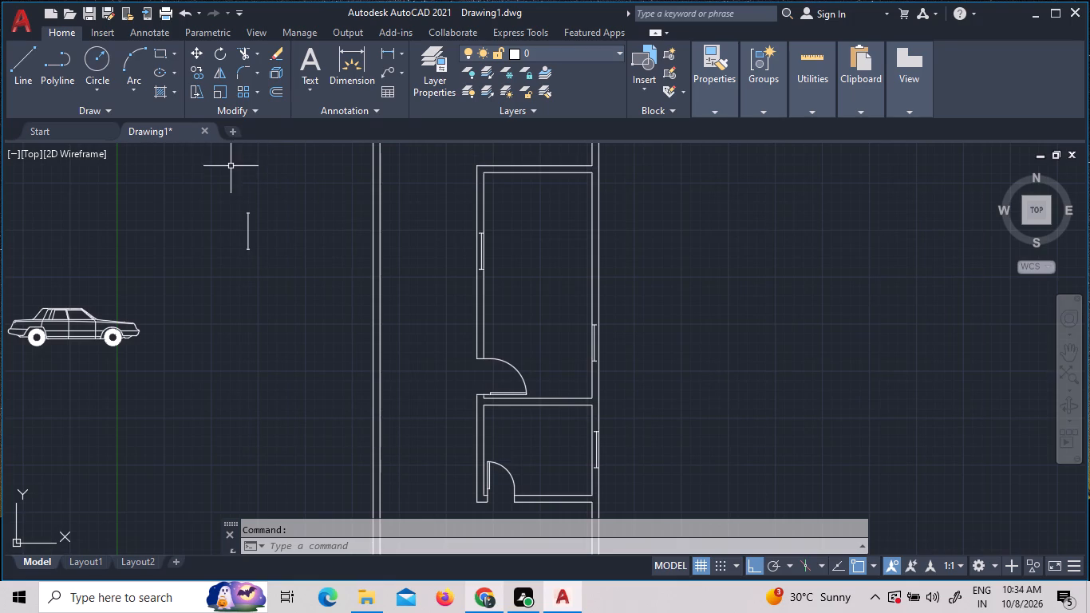
Rotate the inserted sedan block 90° about its insertion point so that its front faces the top of the drawing.
{"action": "left_click", "coordinate": [46, 317]}
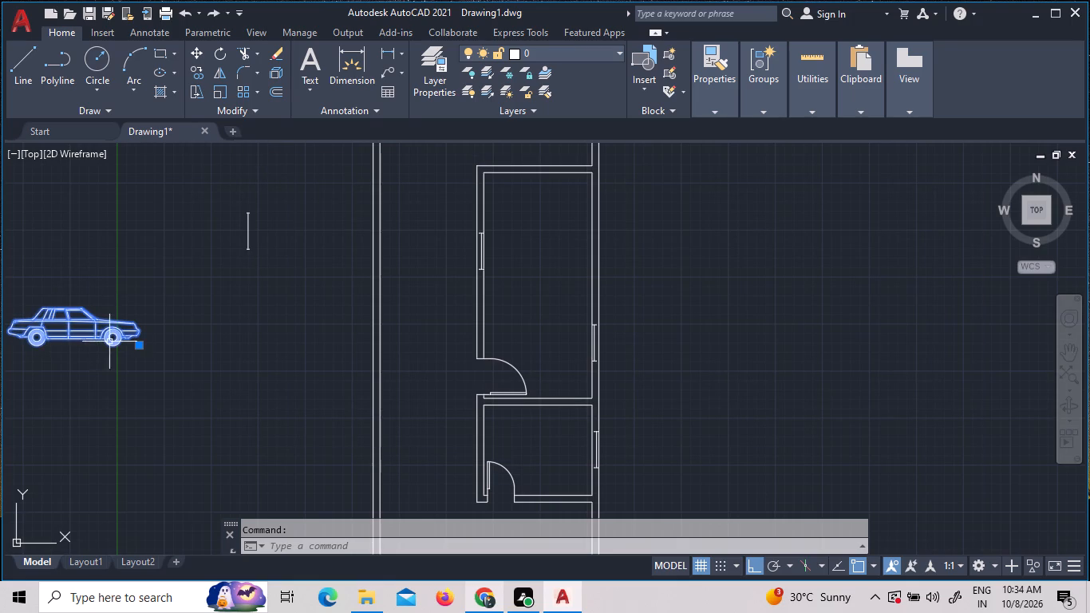
{"action": "scroll", "coordinate": [129, 346], "scroll_direction": "down", "scroll_amount": 3}
{"action": "scroll", "coordinate": [86, 340], "scroll_direction": "up", "scroll_amount": 2}
{"action": "scroll", "coordinate": [164, 375], "scroll_direction": "up", "scroll_amount": 4}
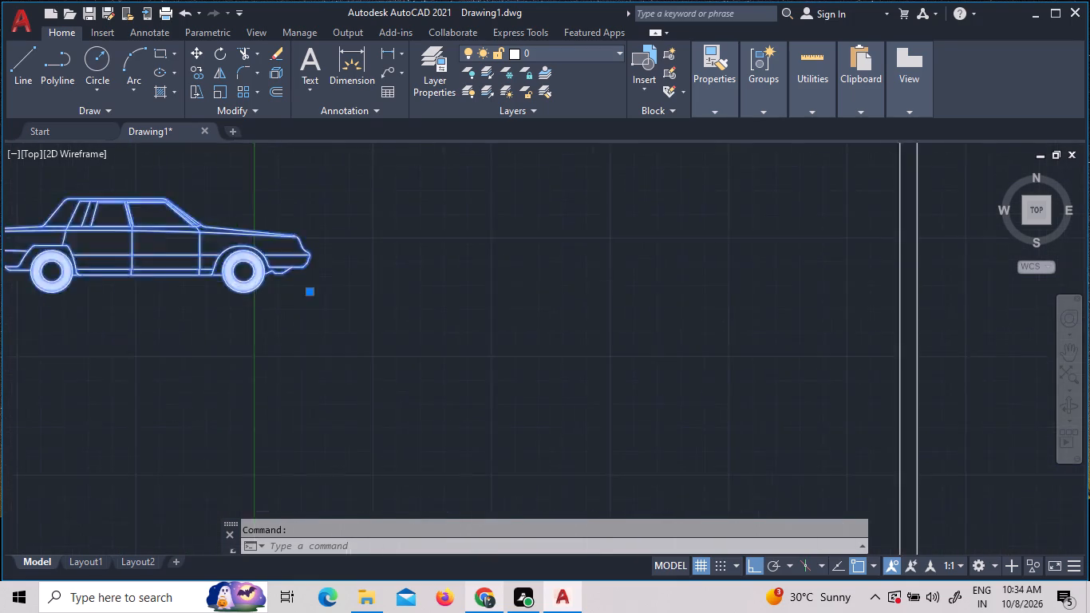
{"action": "scroll", "coordinate": [216, 356], "scroll_direction": "down", "scroll_amount": 2}
{"action": "left_click", "coordinate": [234, 301]}
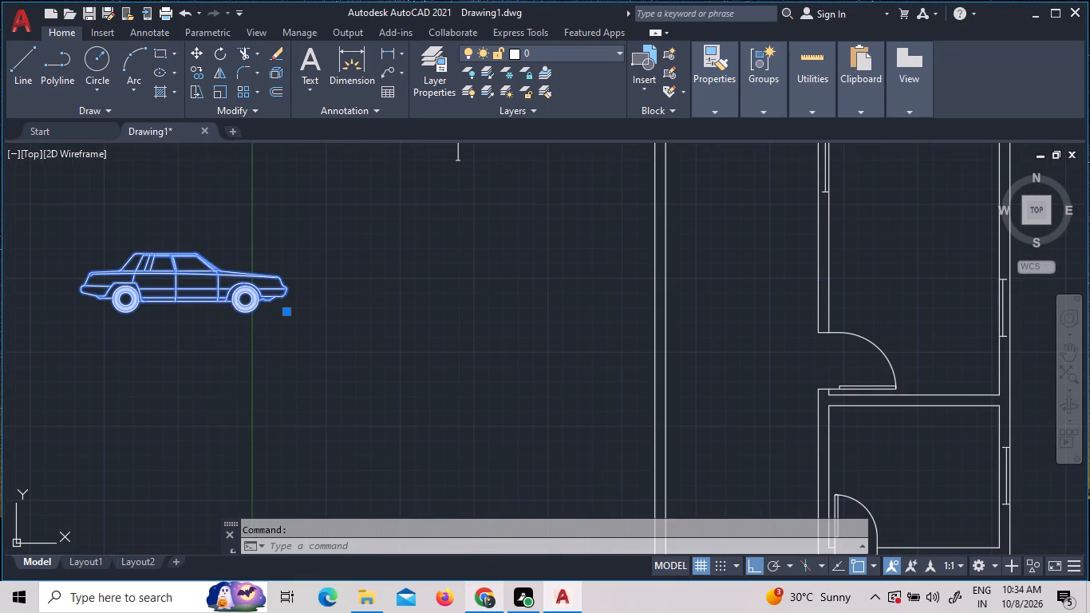
{"action": "left_click", "coordinate": [288, 314]}
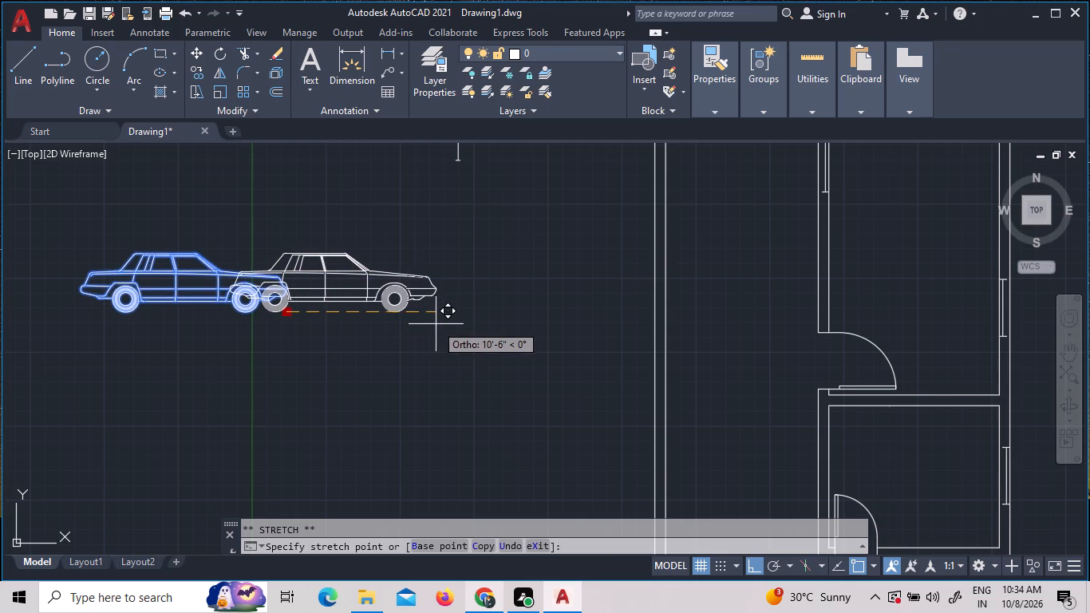
{"action": "key", "text": "r"}
{"action": "key", "text": "o"}
{"action": "key", "text": "Return"}
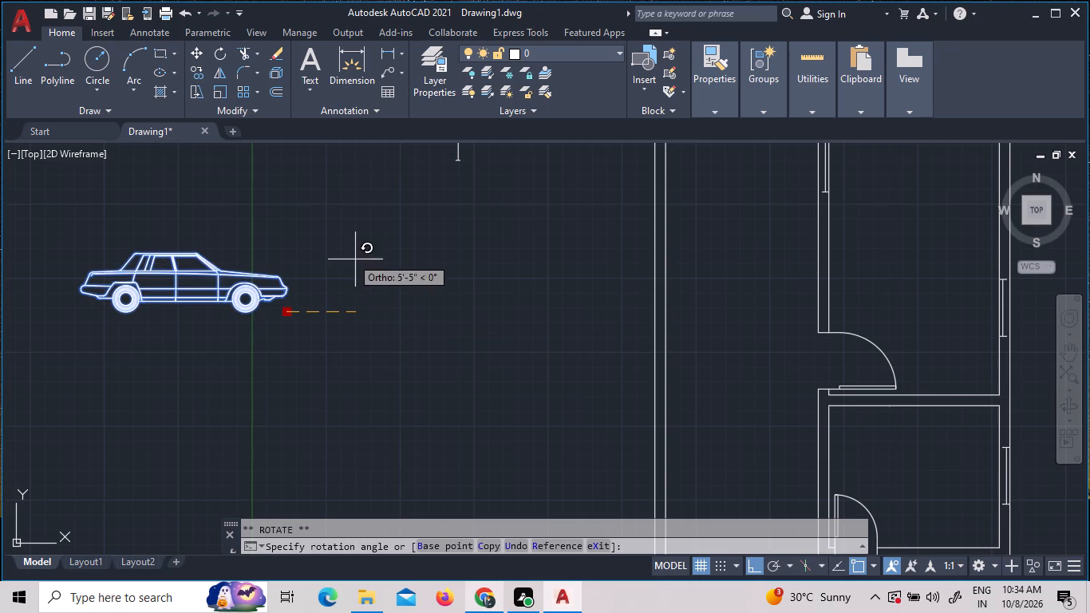
{"action": "left_click", "coordinate": [284, 245]}
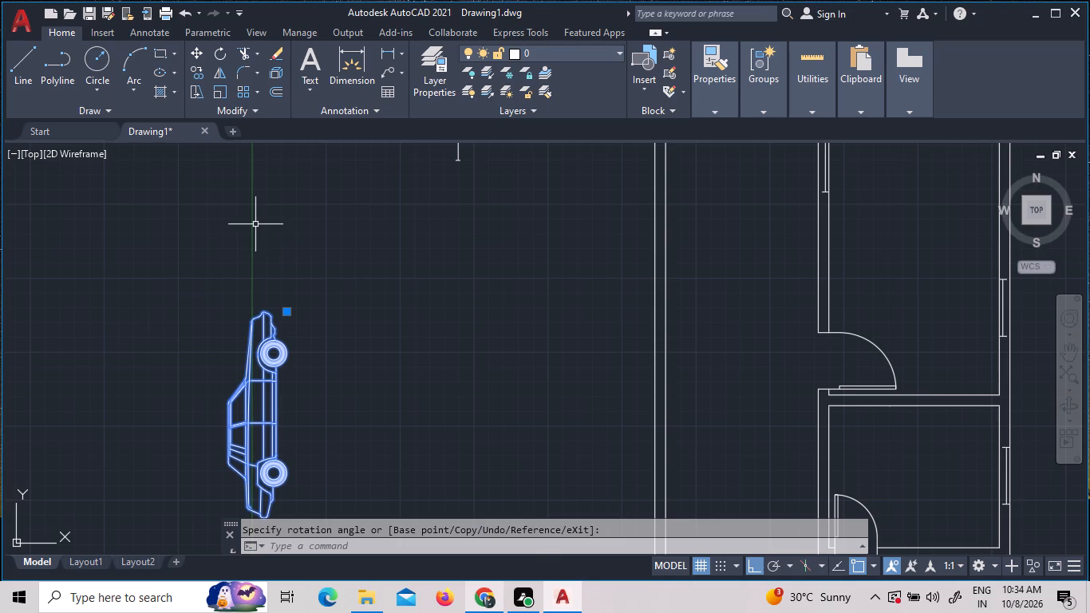
Copy the rotated car by its front wheel, with Ortho off, into the floor plan's upper-left passage beside the large room.
{"action": "left_click", "coordinate": [269, 387]}
{"action": "right_click", "coordinate": [269, 387]}
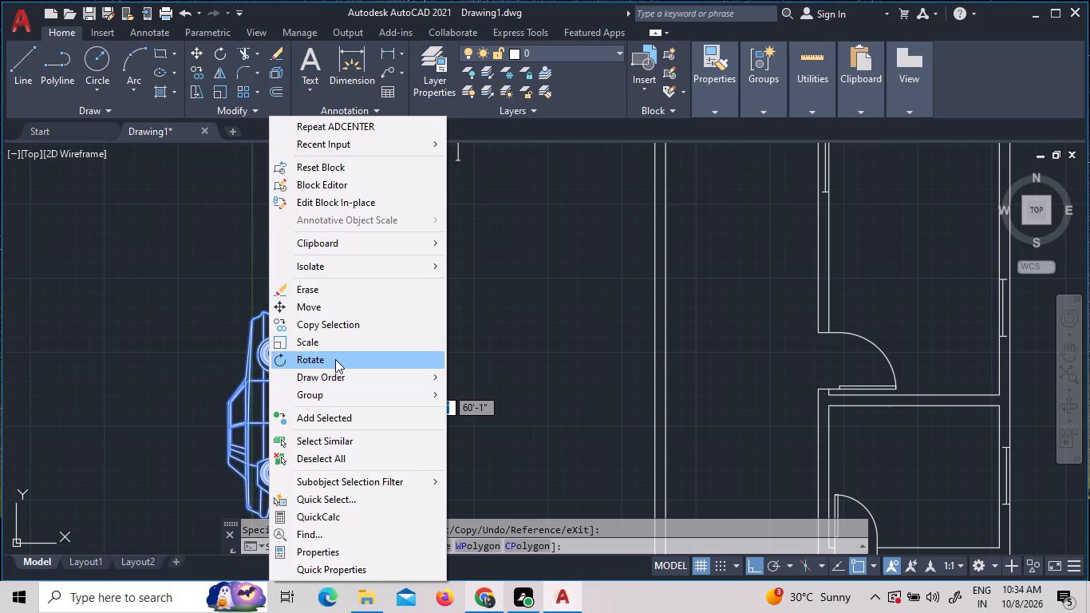
{"action": "left_click", "coordinate": [334, 318]}
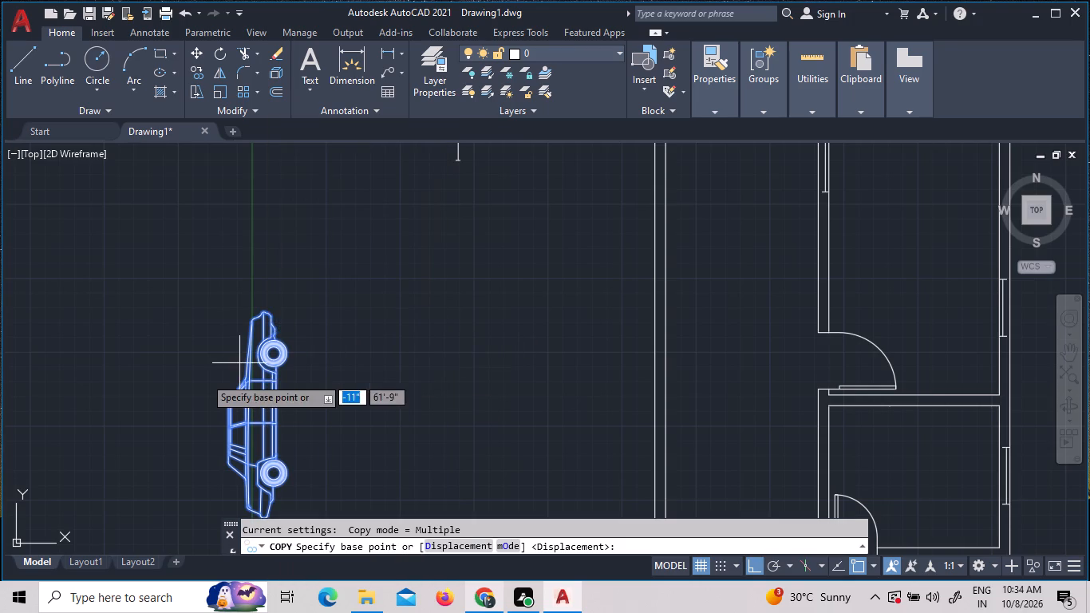
{"action": "left_click", "coordinate": [275, 353]}
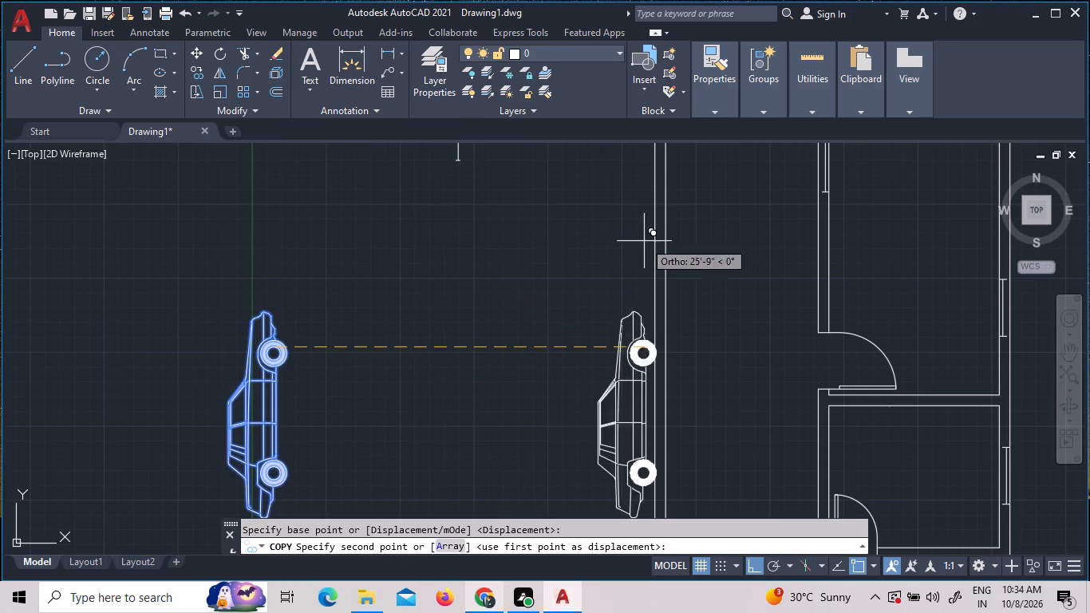
{"action": "key", "text": "F8"}
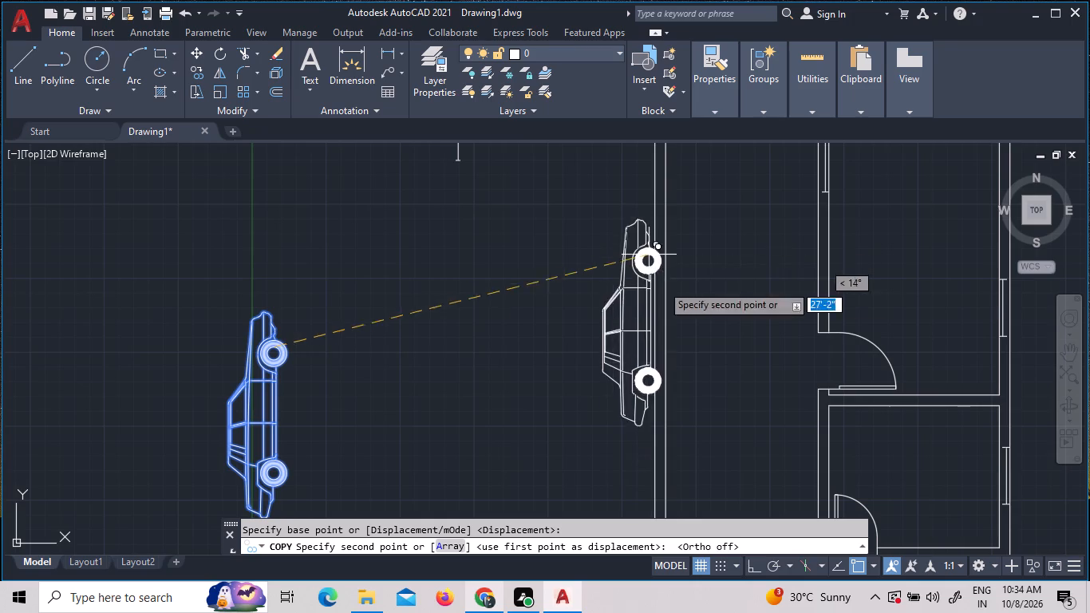
{"action": "scroll", "coordinate": [670, 307], "scroll_direction": "down", "scroll_amount": 3}
{"action": "scroll", "coordinate": [706, 234], "scroll_direction": "up", "scroll_amount": 2}
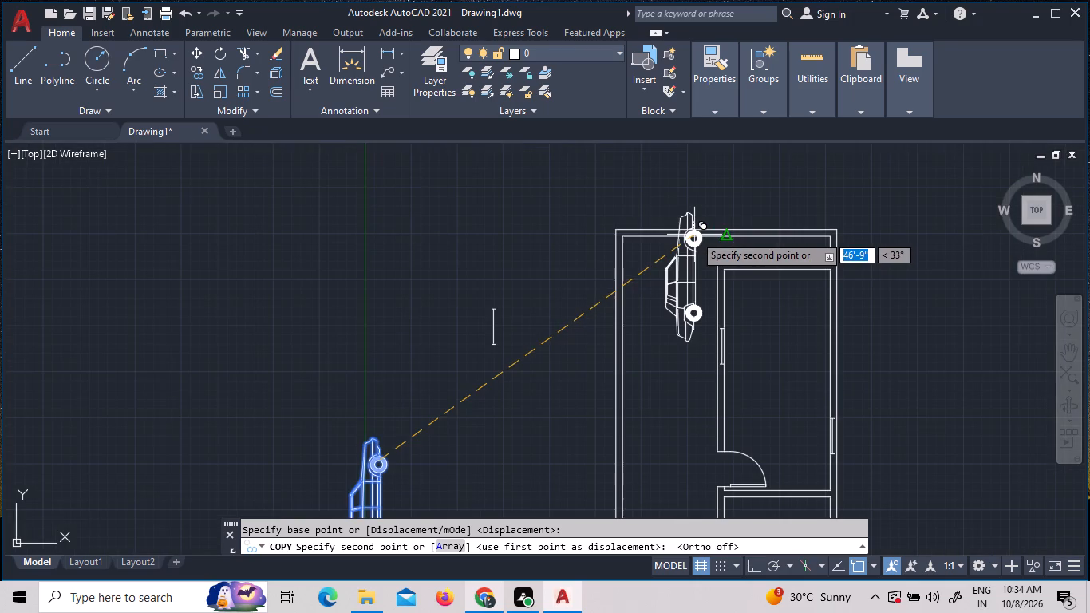
{"action": "scroll", "coordinate": [674, 267], "scroll_direction": "up", "scroll_amount": 2}
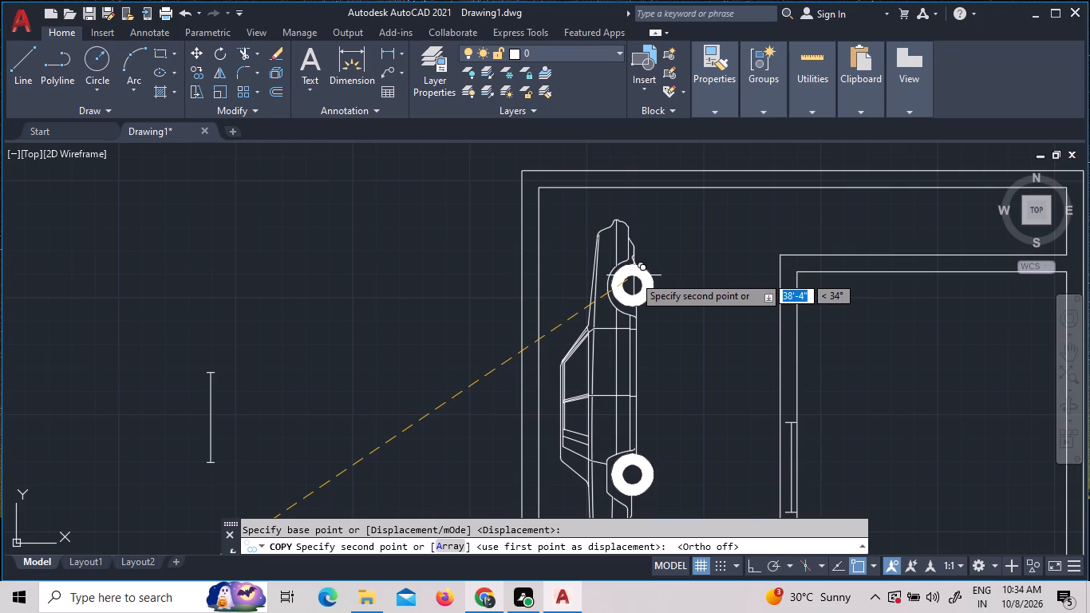
{"action": "left_click", "coordinate": [634, 275]}
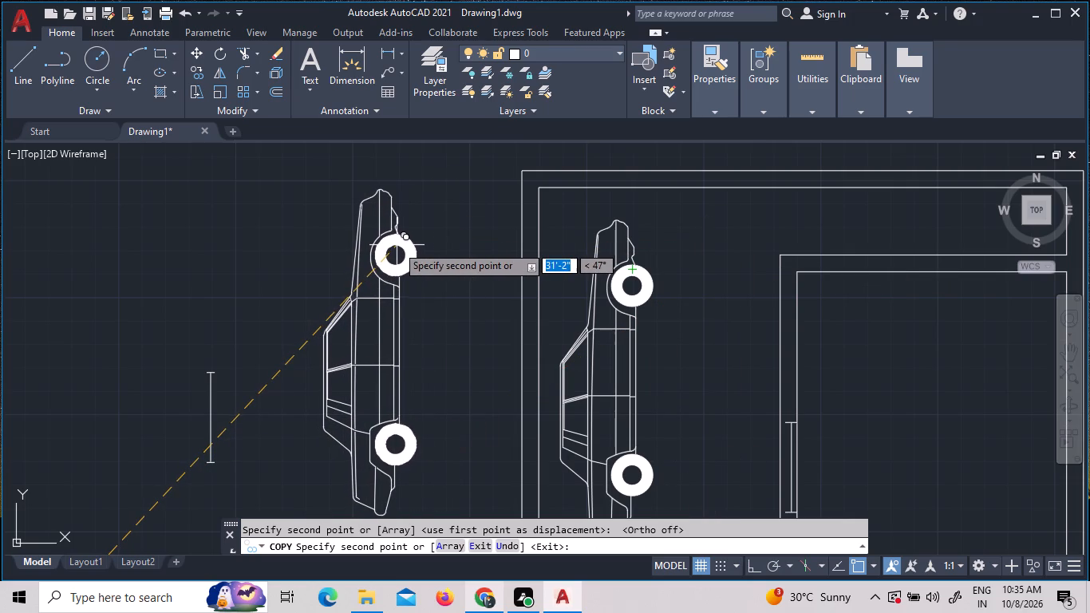
{"action": "key", "text": "Escape"}
Move the copied car slightly to the right, away from the floor plan's left outer wall.
{"action": "scroll", "coordinate": [554, 263], "scroll_direction": "down", "scroll_amount": 2}
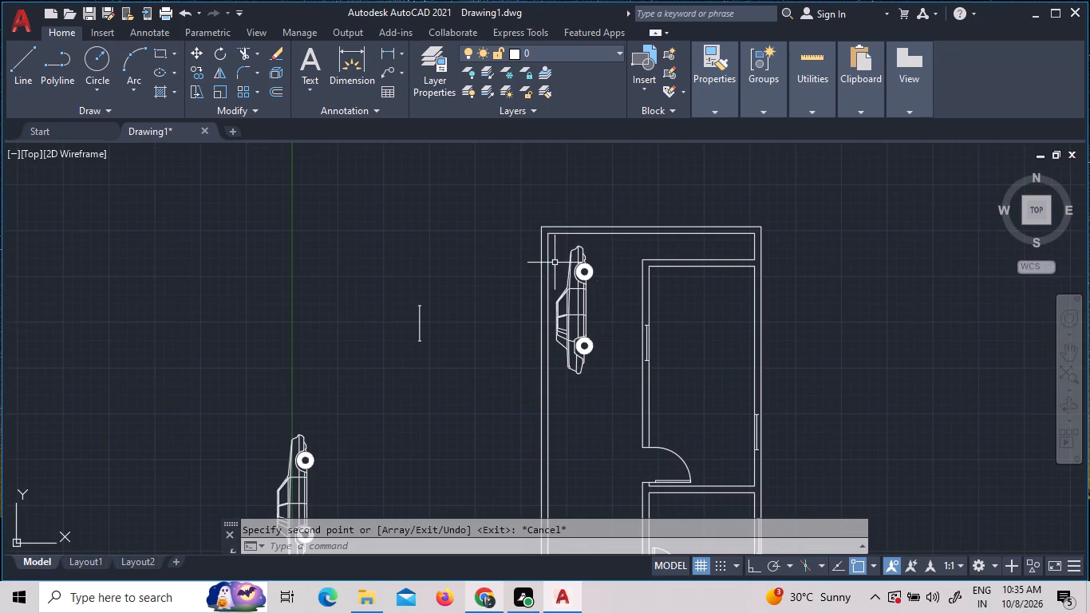
{"action": "left_click", "coordinate": [588, 335]}
{"action": "right_click", "coordinate": [586, 335]}
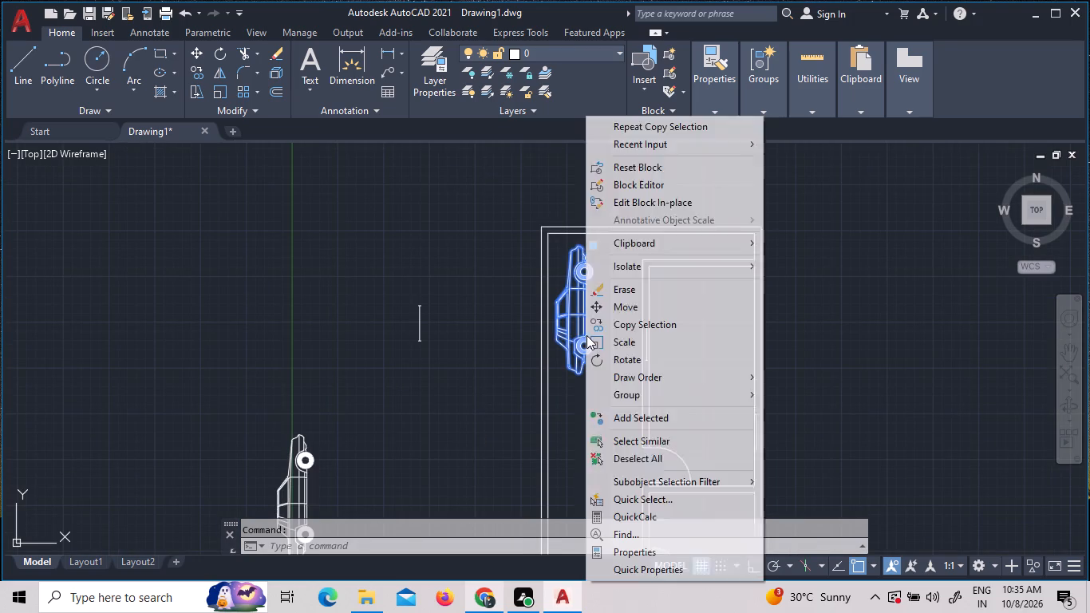
{"action": "left_click", "coordinate": [629, 312]}
{"action": "left_click", "coordinate": [572, 307]}
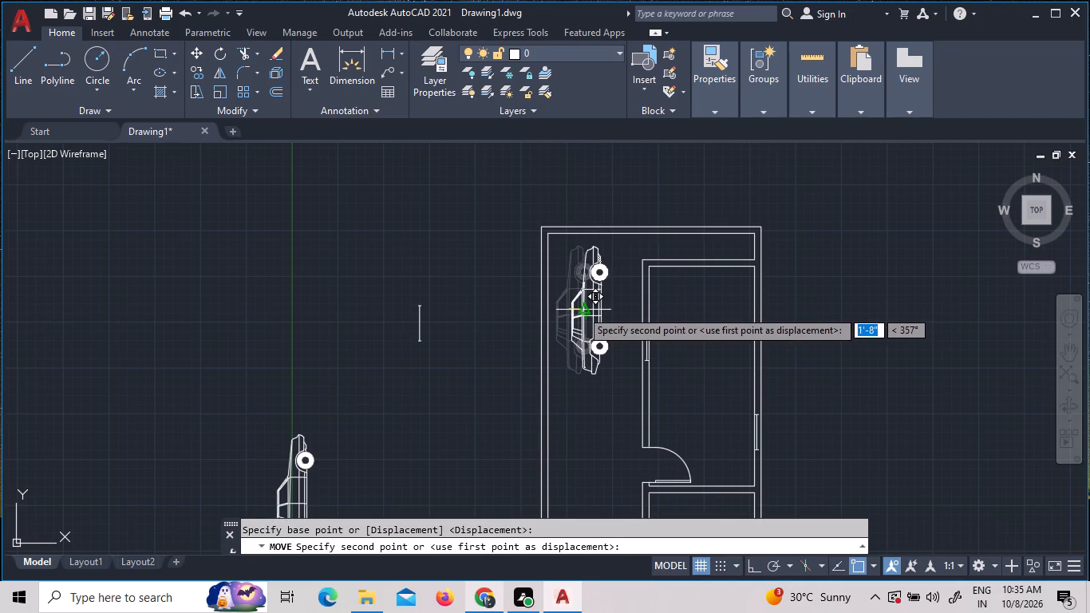
{"action": "left_click", "coordinate": [581, 310]}
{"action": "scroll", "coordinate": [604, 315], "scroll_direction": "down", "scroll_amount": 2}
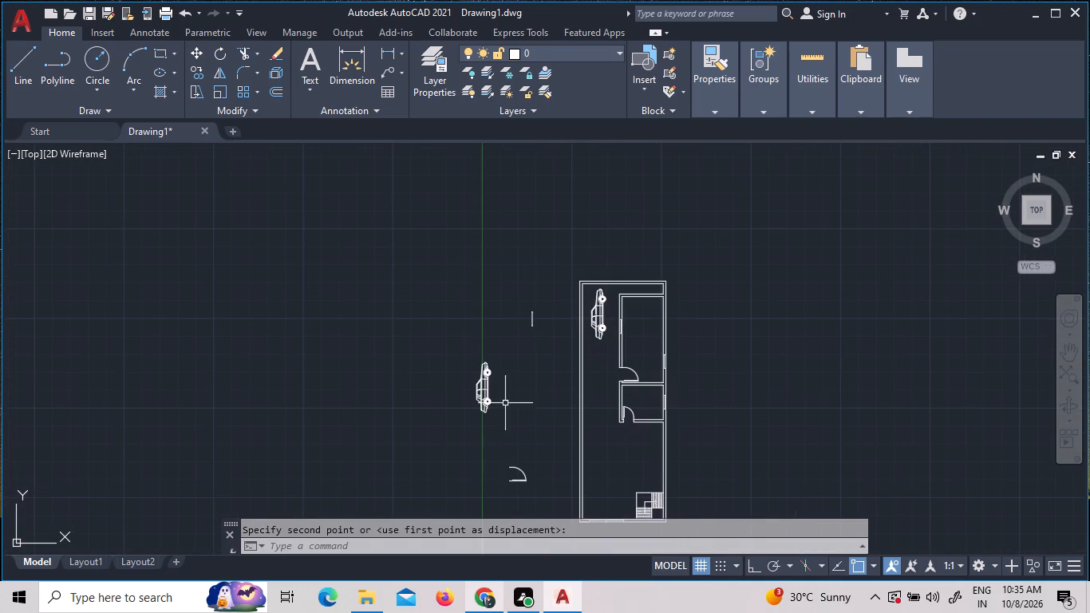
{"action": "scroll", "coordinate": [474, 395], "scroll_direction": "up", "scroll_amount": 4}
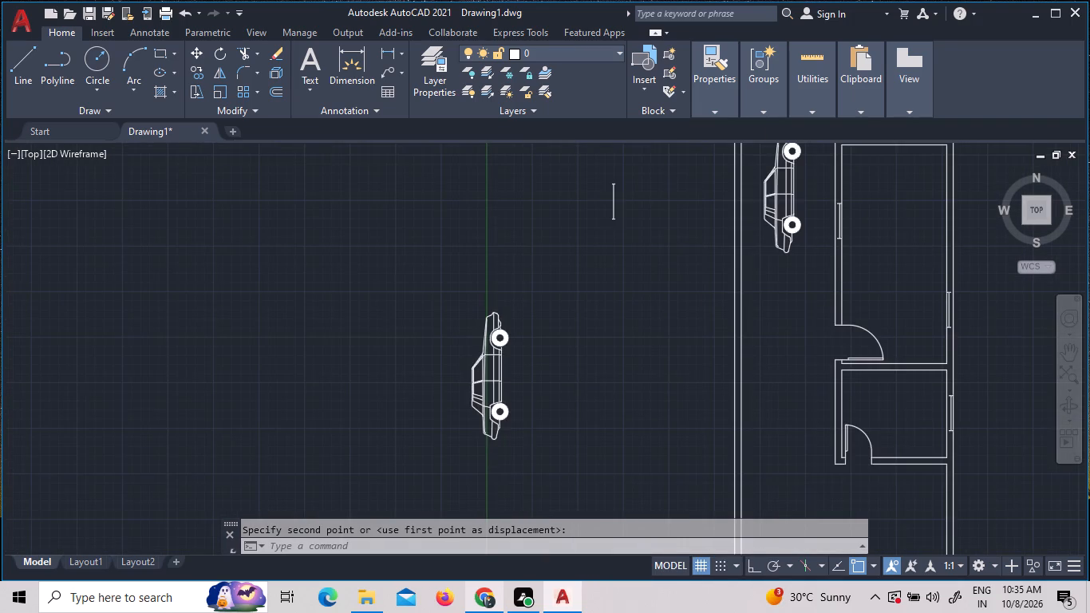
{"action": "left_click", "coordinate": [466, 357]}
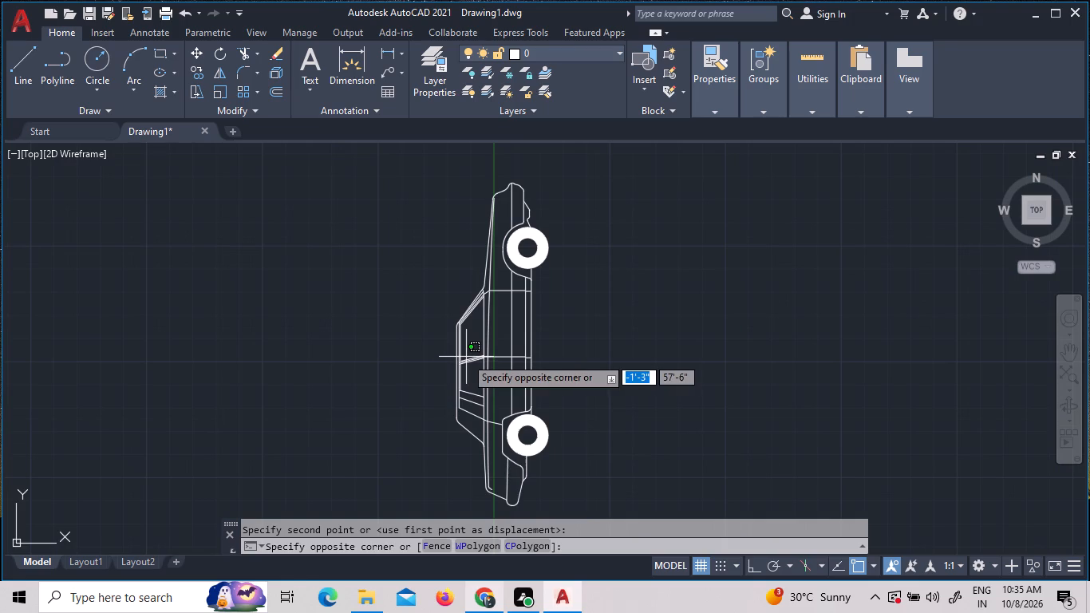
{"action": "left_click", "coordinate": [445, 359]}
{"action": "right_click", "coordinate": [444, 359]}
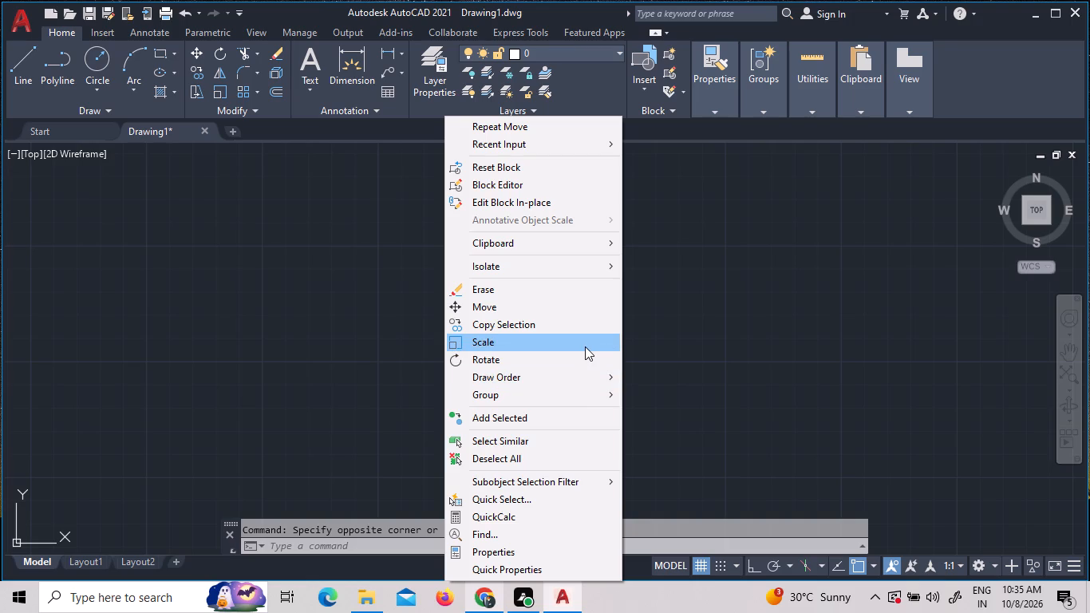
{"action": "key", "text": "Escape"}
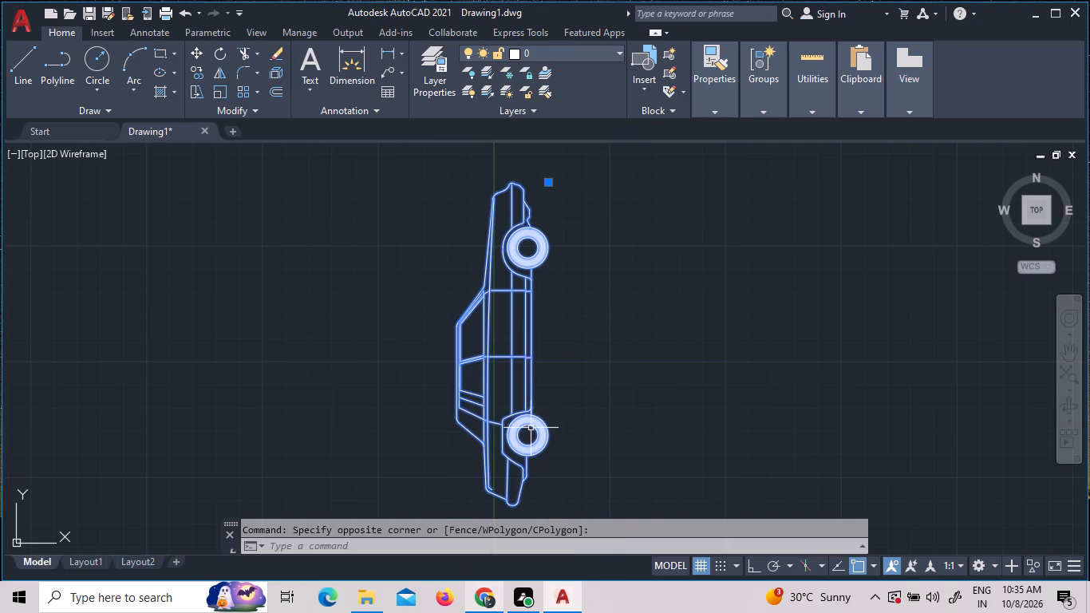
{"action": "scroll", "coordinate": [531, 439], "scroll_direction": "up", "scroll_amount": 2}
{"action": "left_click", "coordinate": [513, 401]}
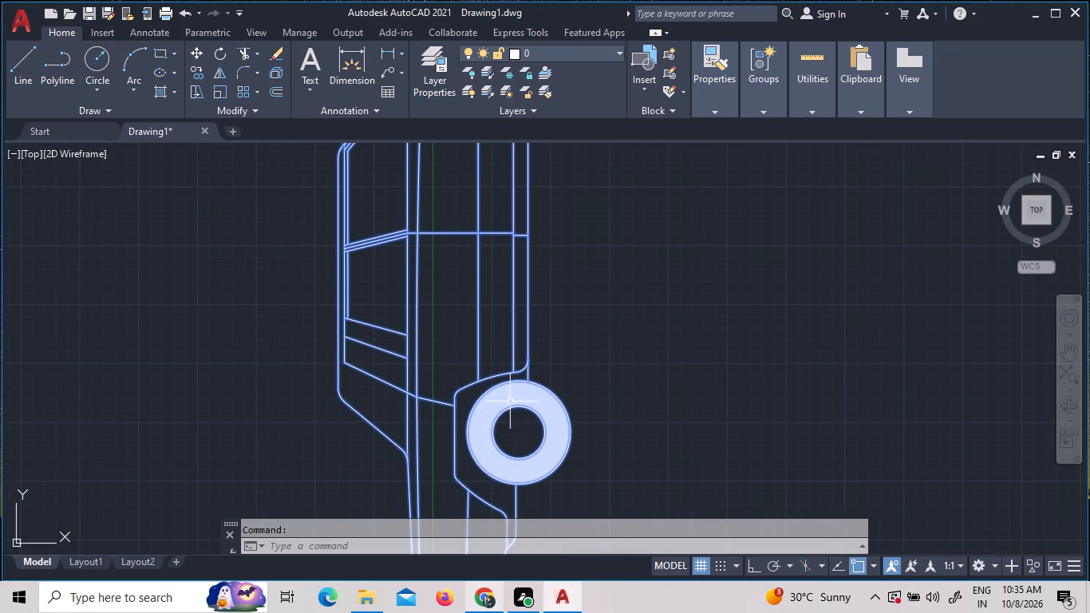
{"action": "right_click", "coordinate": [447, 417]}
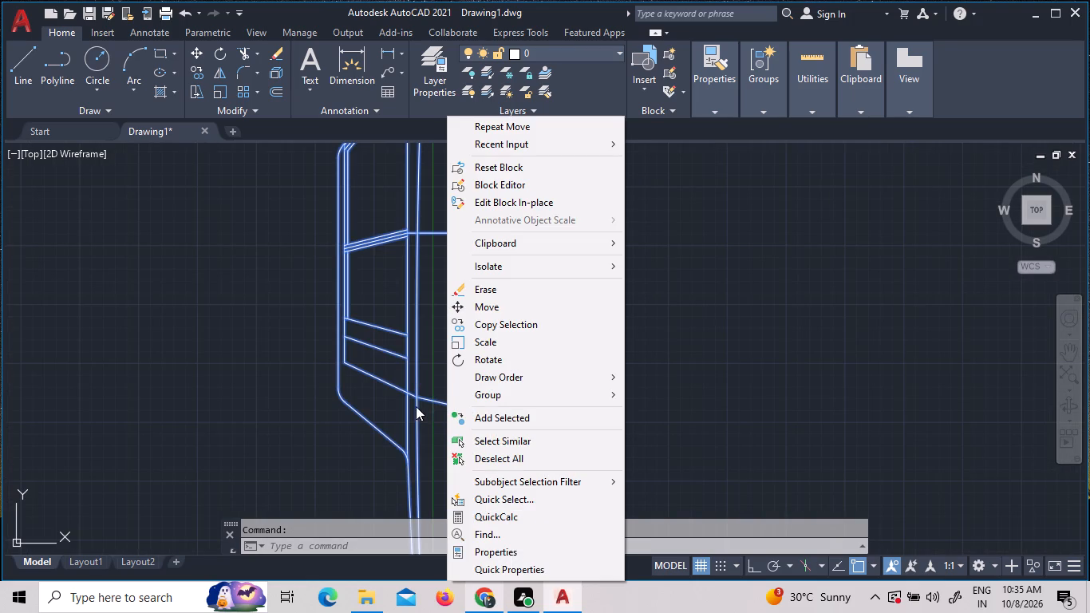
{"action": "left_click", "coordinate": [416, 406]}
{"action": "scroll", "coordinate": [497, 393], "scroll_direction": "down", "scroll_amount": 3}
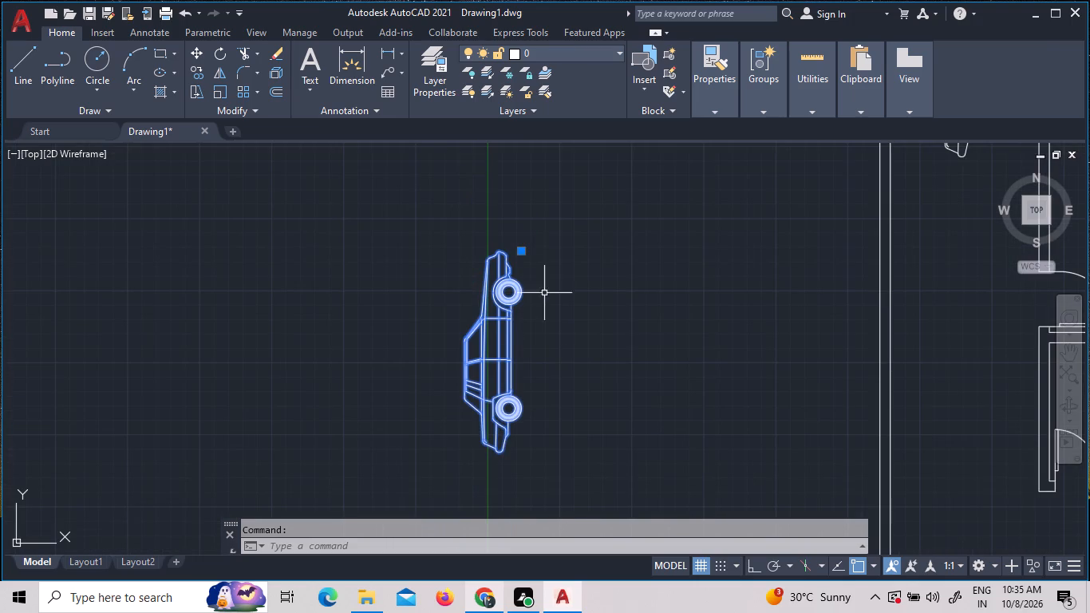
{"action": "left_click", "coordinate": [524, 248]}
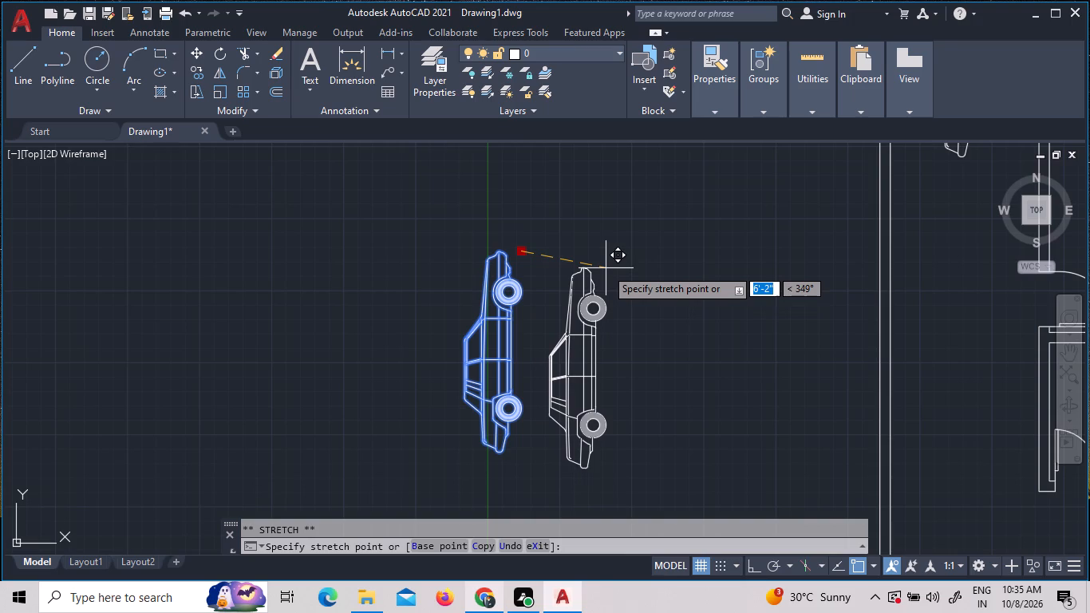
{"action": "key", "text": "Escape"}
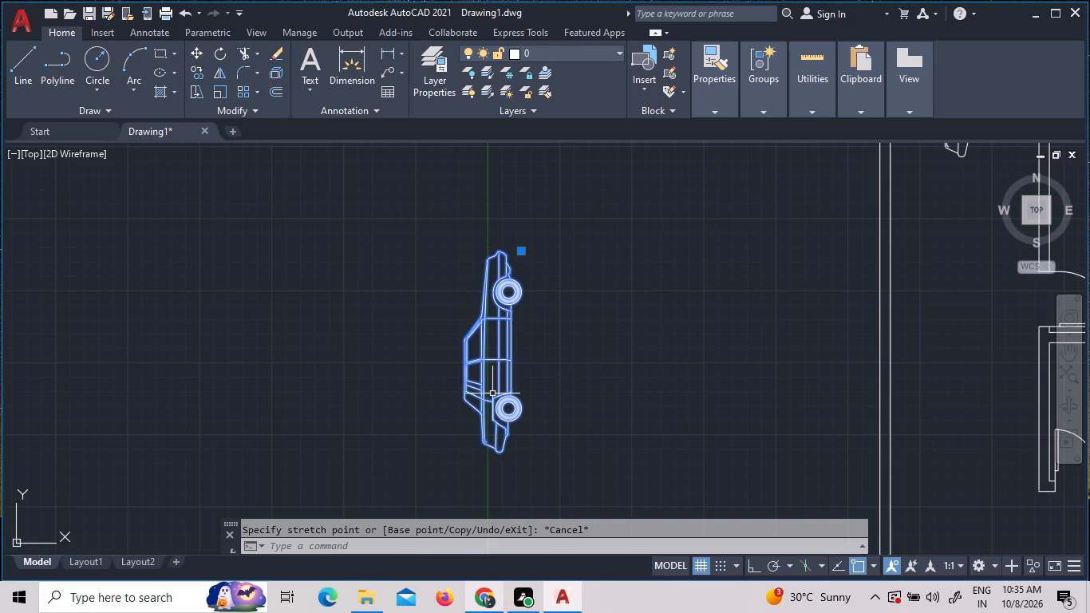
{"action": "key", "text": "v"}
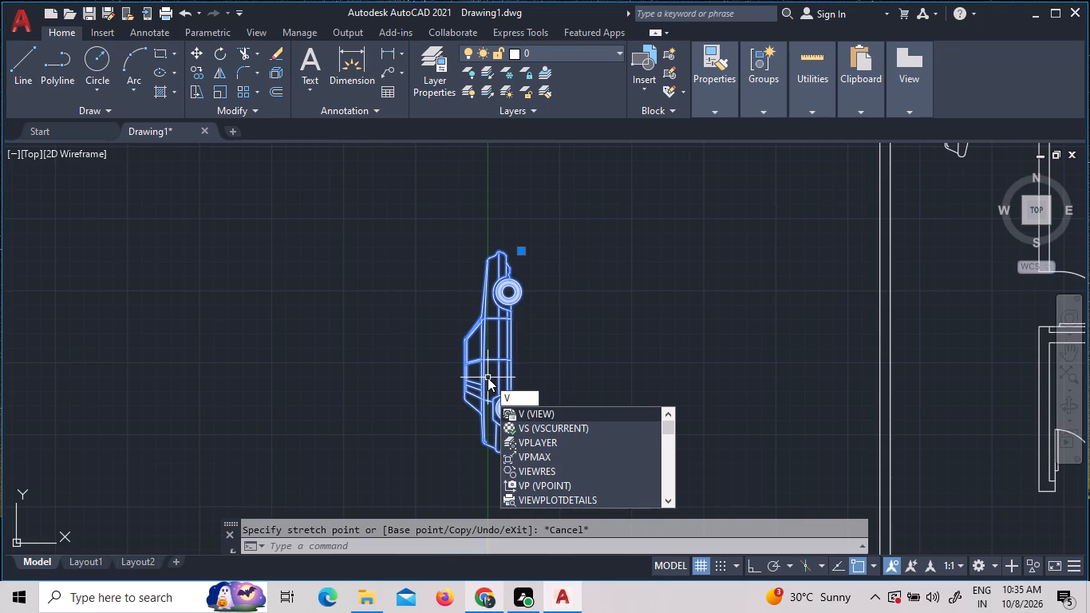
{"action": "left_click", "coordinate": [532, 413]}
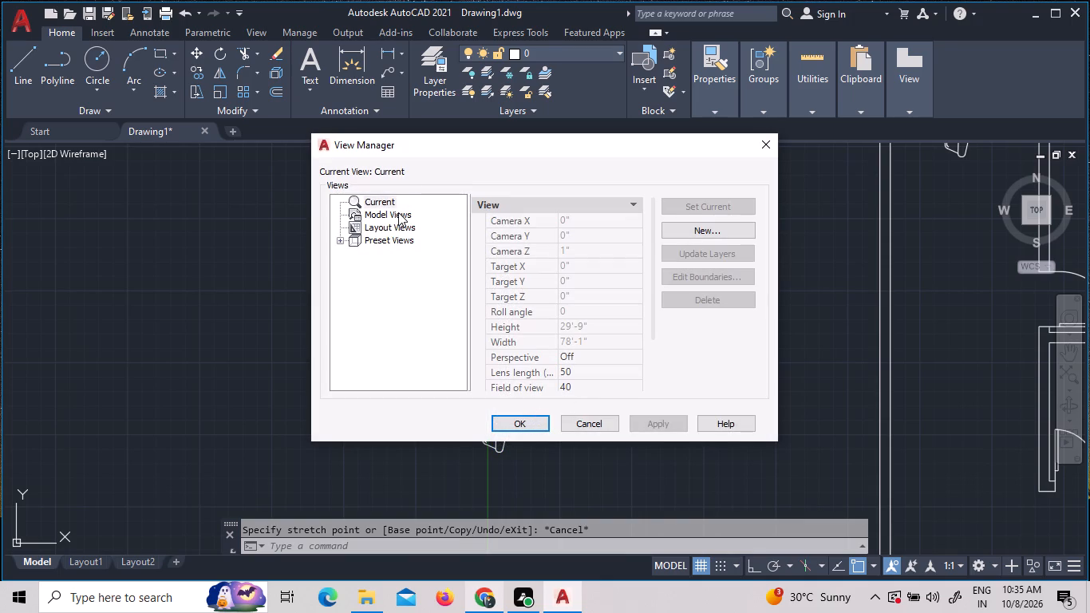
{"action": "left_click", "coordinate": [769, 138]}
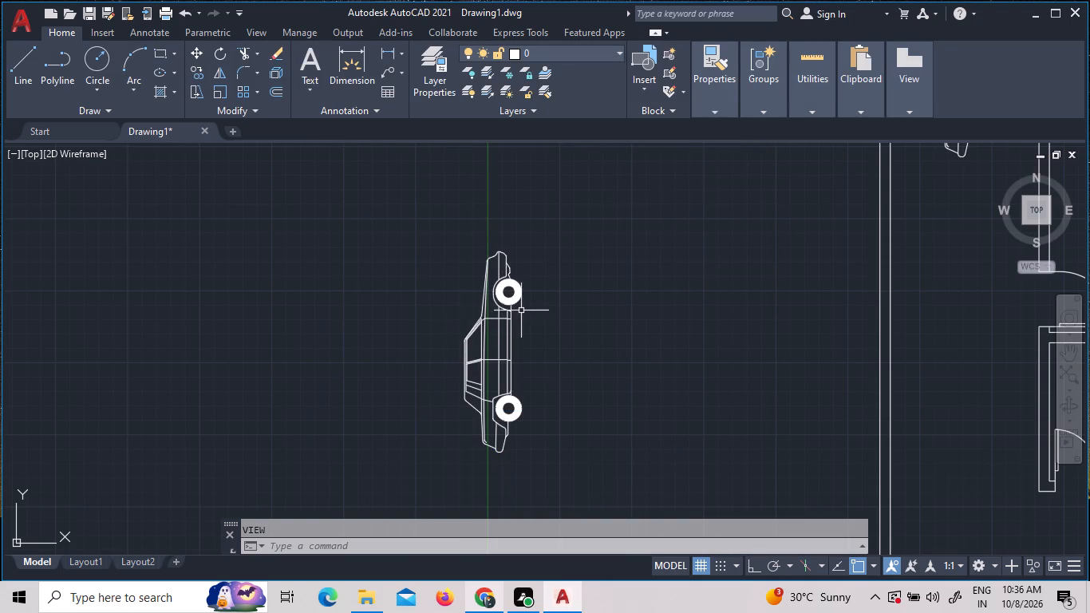
Copy the rotated car outside the plan from near its front wheel, placing two copies in a column below the car inside the left passage.
{"action": "left_click", "coordinate": [506, 277]}
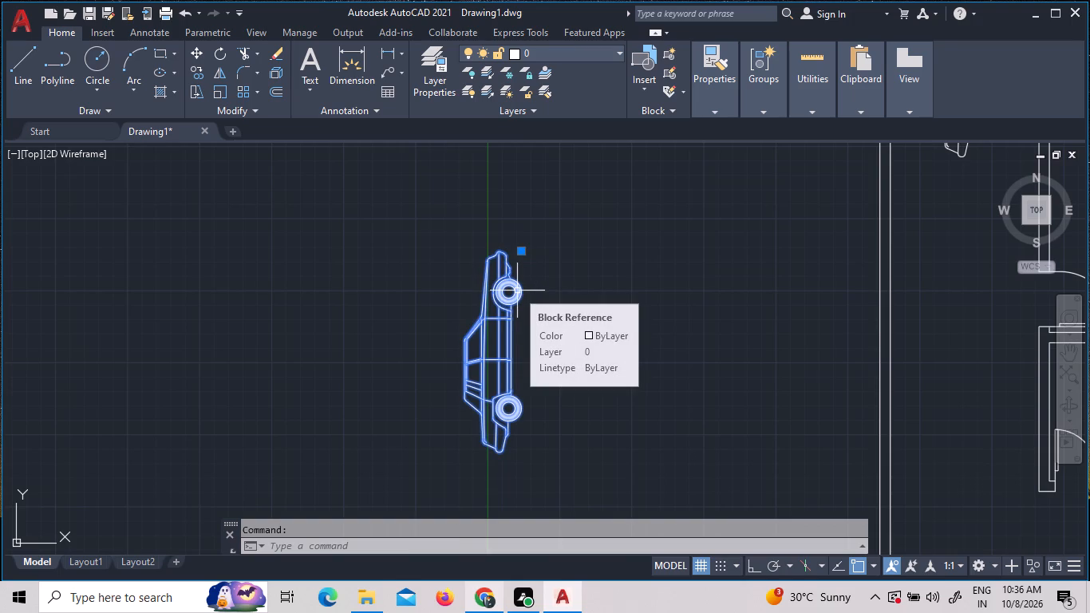
{"action": "right_click", "coordinate": [517, 291]}
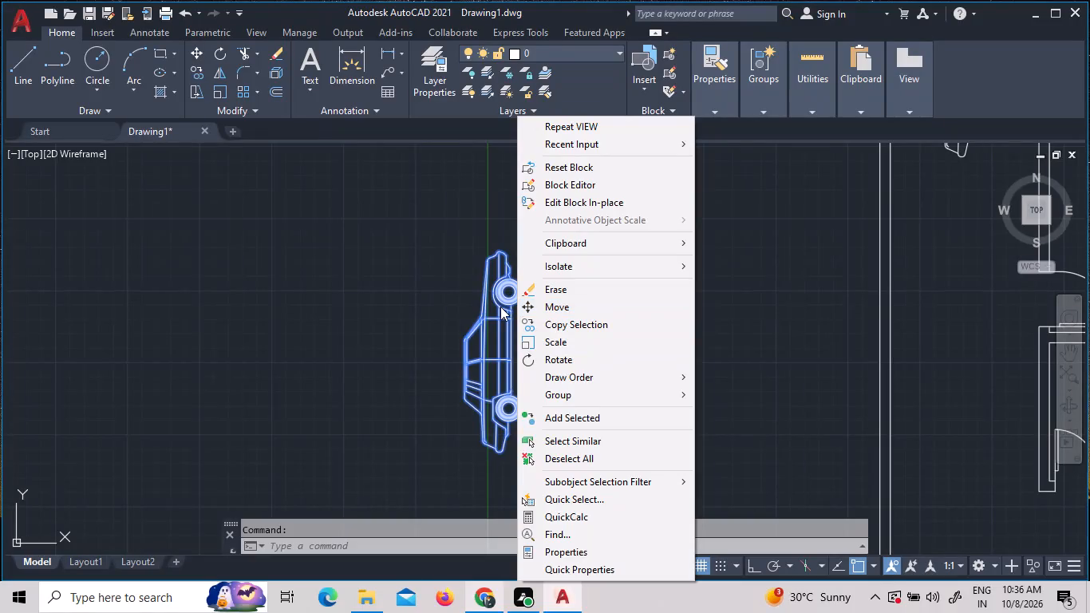
{"action": "left_click", "coordinate": [500, 306]}
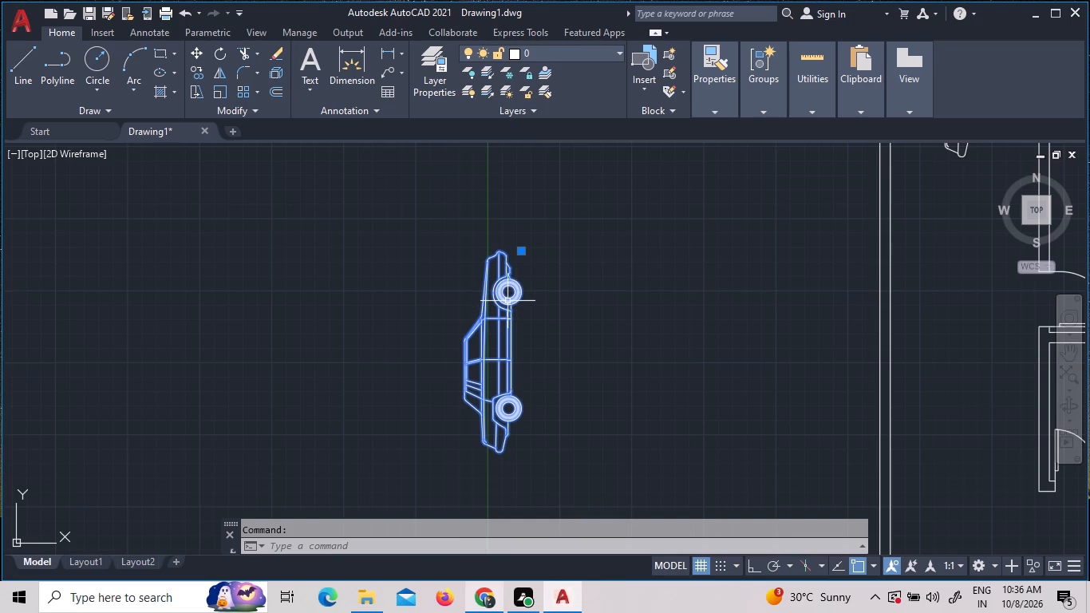
{"action": "left_click", "coordinate": [507, 301]}
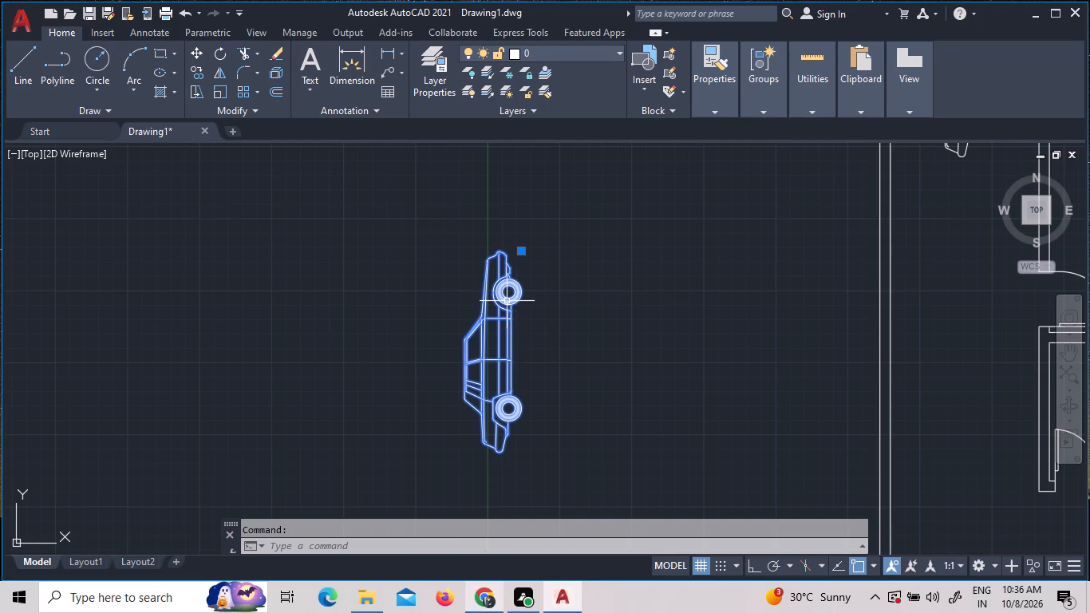
{"action": "right_click", "coordinate": [507, 301]}
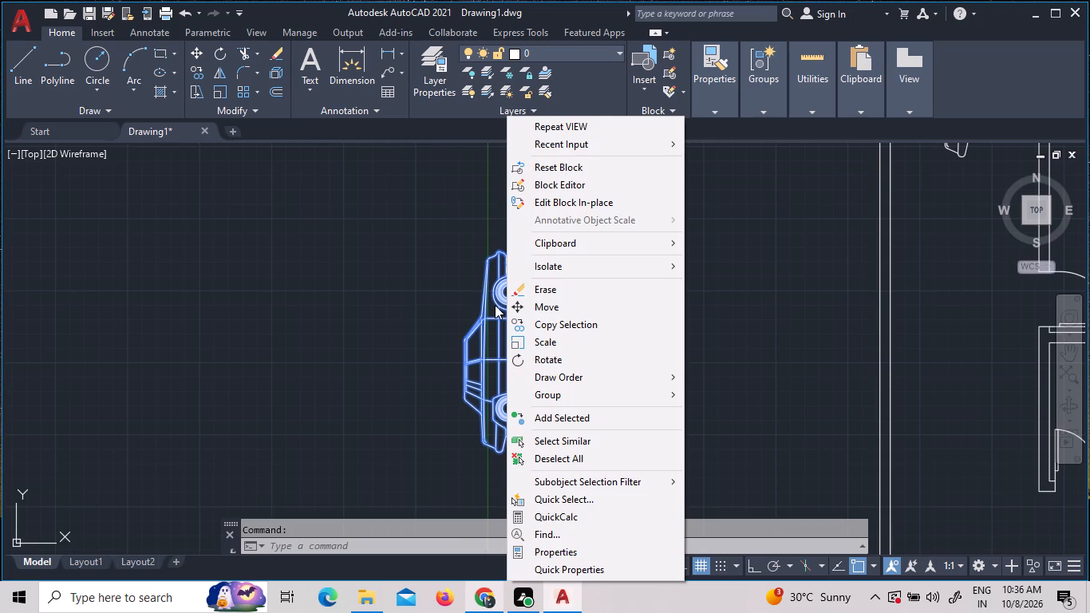
{"action": "left_click", "coordinate": [549, 318]}
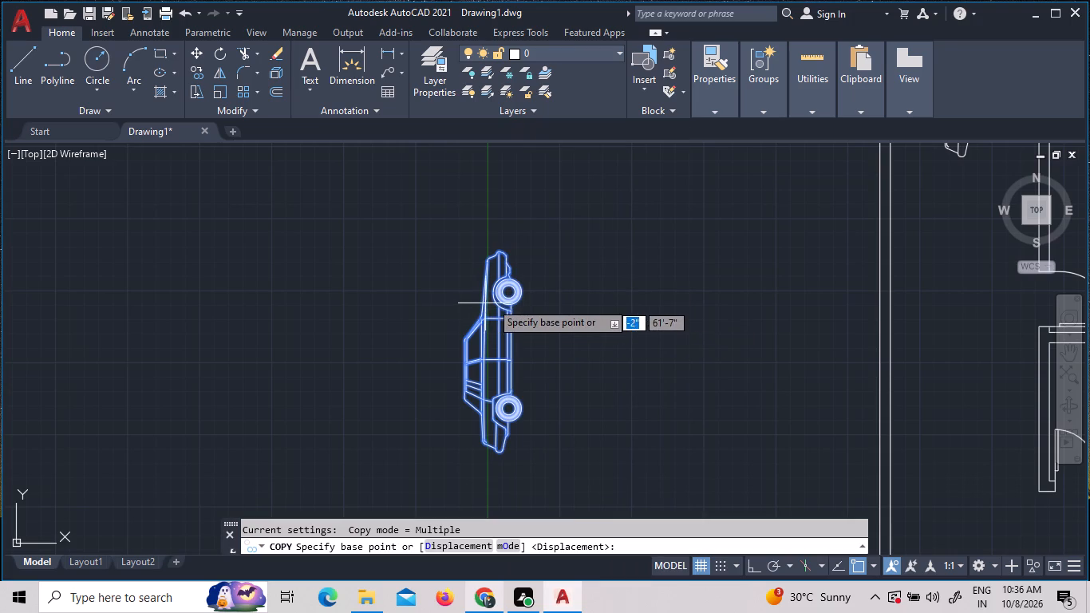
{"action": "left_click", "coordinate": [492, 302]}
{"action": "scroll", "coordinate": [758, 319], "scroll_direction": "down", "scroll_amount": 3}
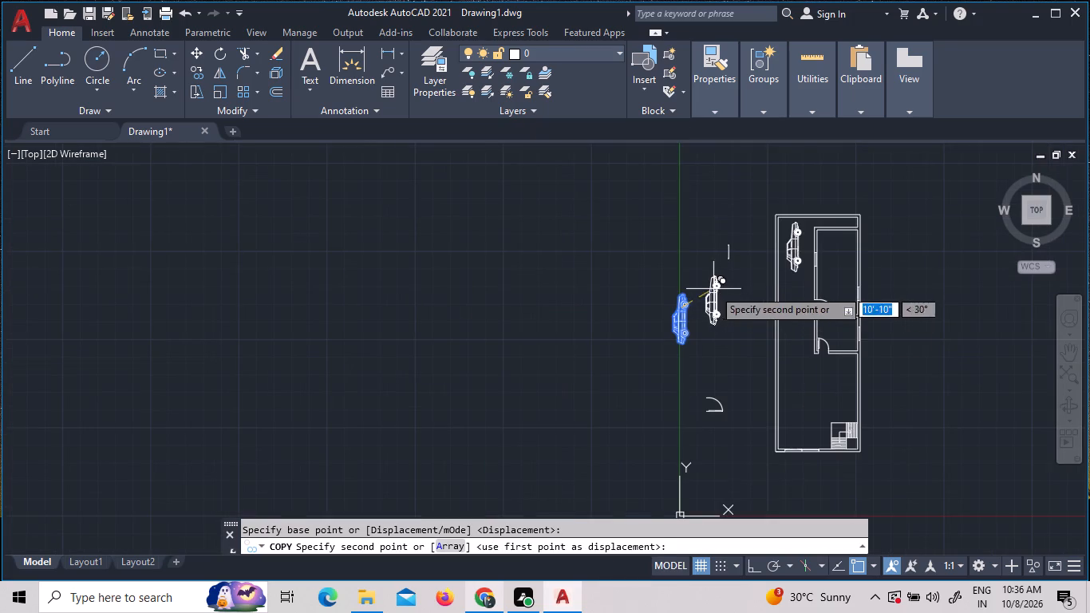
{"action": "scroll", "coordinate": [828, 318], "scroll_direction": "up", "scroll_amount": 1}
{"action": "scroll", "coordinate": [771, 282], "scroll_direction": "up", "scroll_amount": 1}
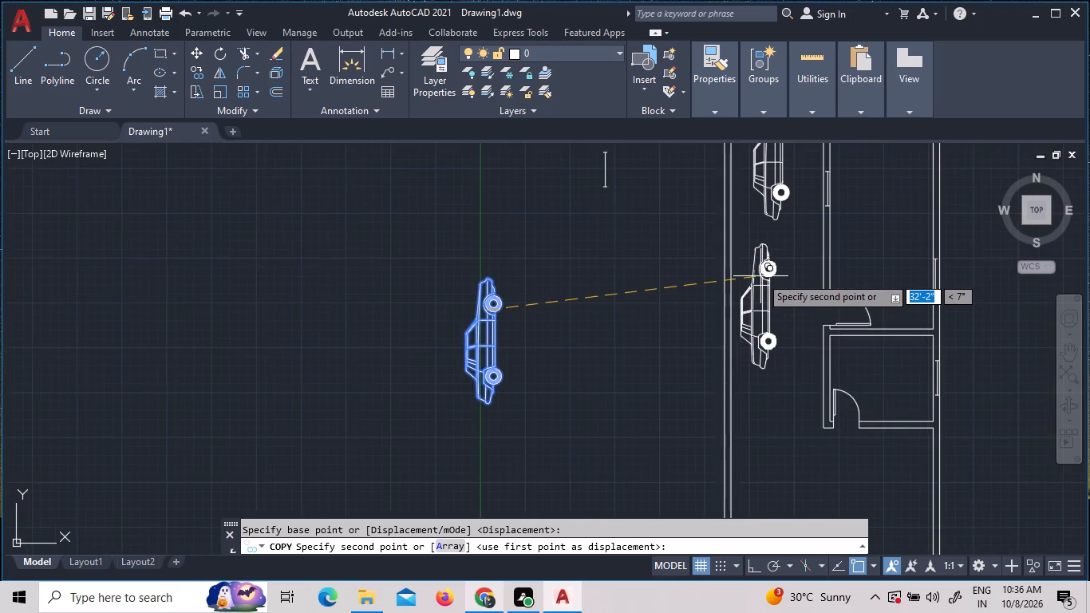
{"action": "scroll", "coordinate": [760, 276], "scroll_direction": "up", "scroll_amount": 2}
{"action": "scroll", "coordinate": [764, 279], "scroll_direction": "down", "scroll_amount": 1}
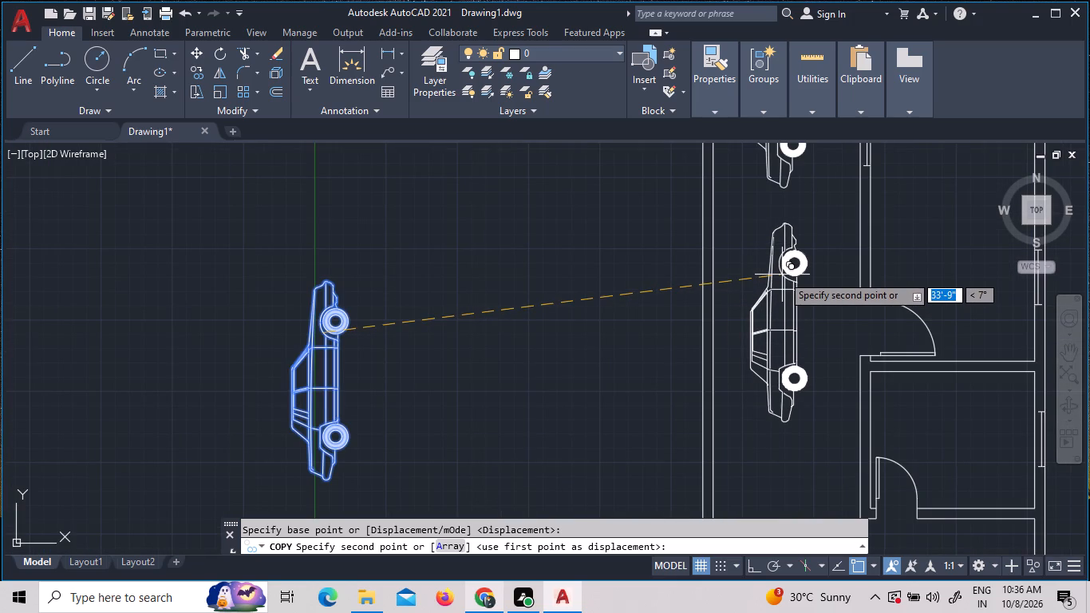
{"action": "left_click", "coordinate": [778, 270]}
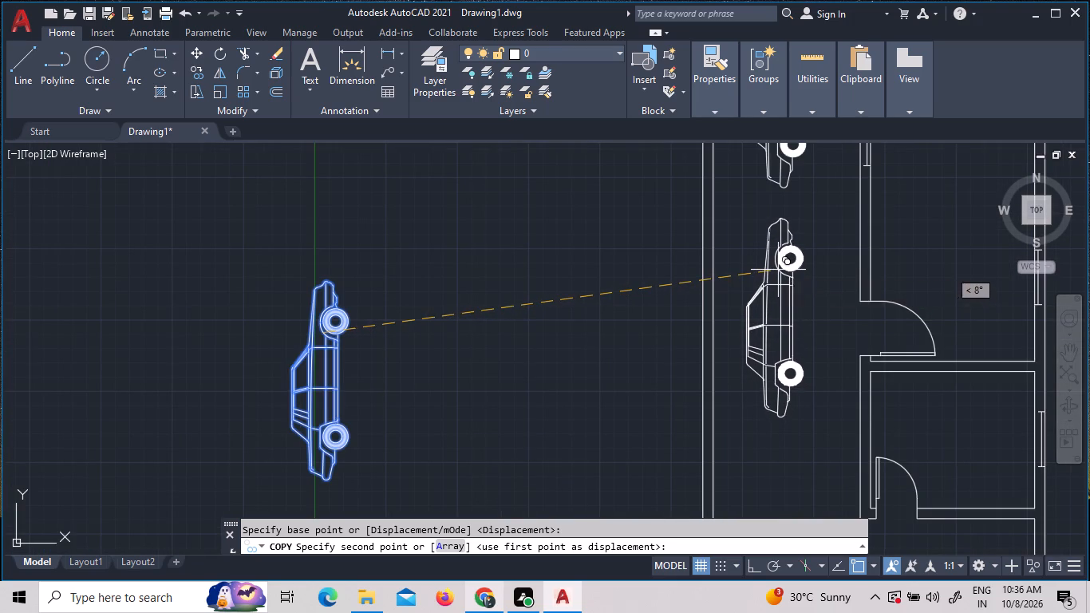
{"action": "scroll", "coordinate": [788, 279], "scroll_direction": "down", "scroll_amount": 3}
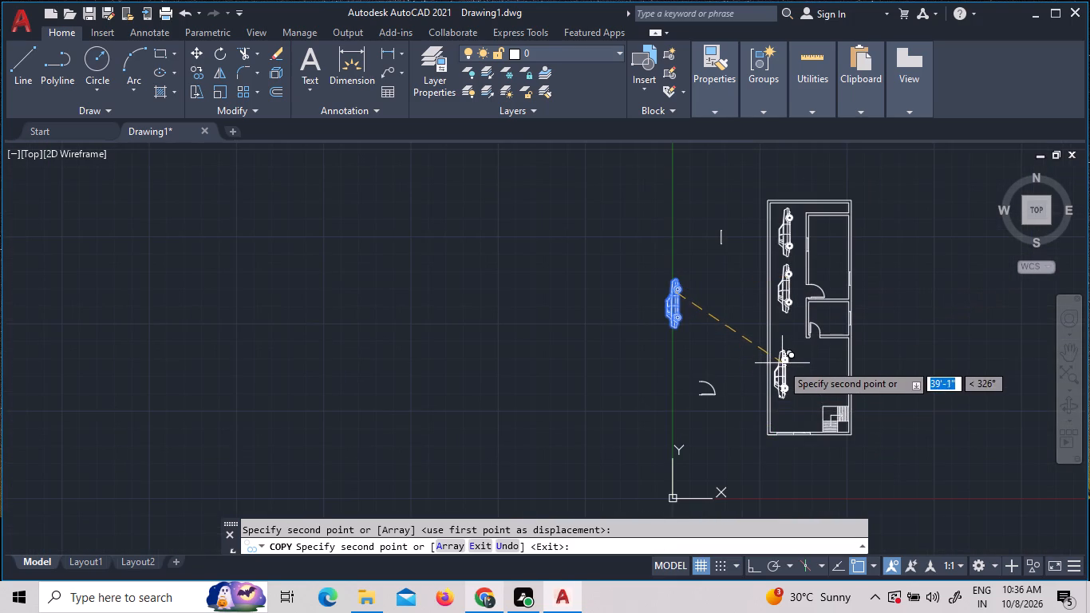
{"action": "scroll", "coordinate": [781, 363], "scroll_direction": "up", "scroll_amount": 1}
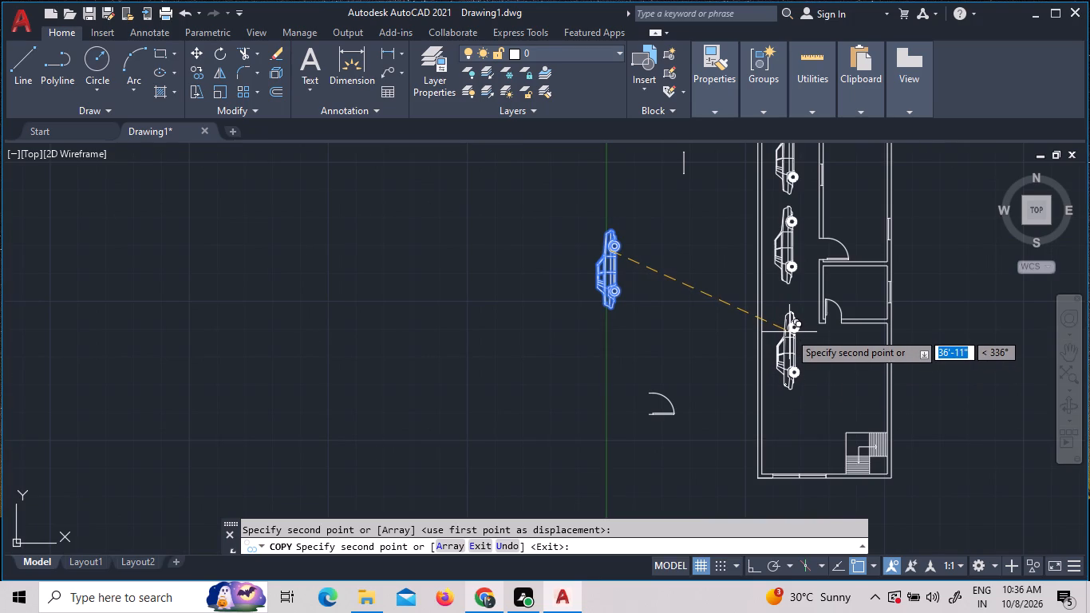
{"action": "left_click", "coordinate": [789, 332]}
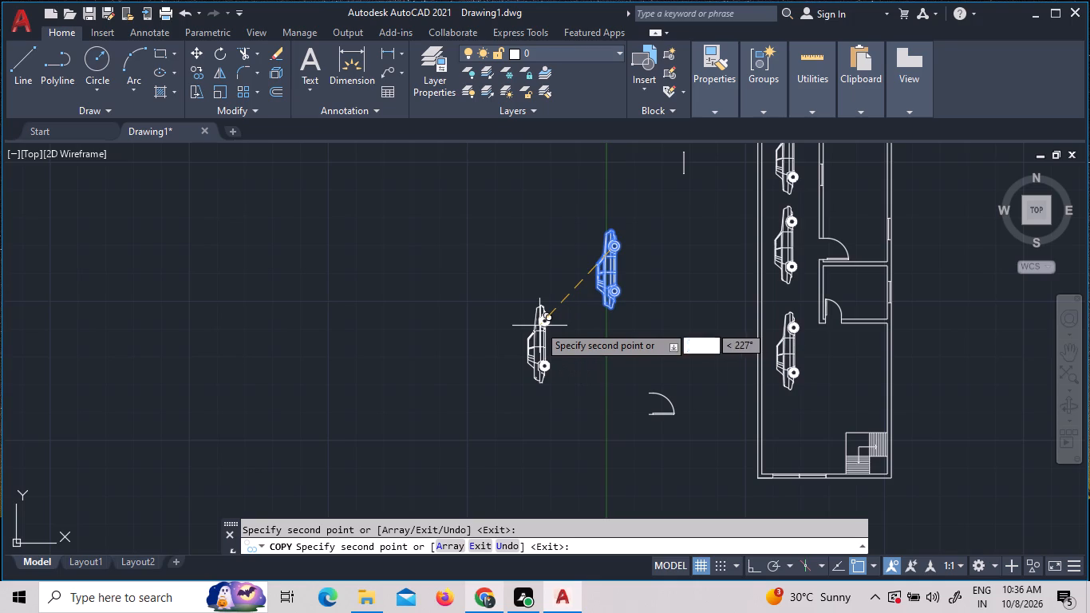
{"action": "key", "text": "Escape"}
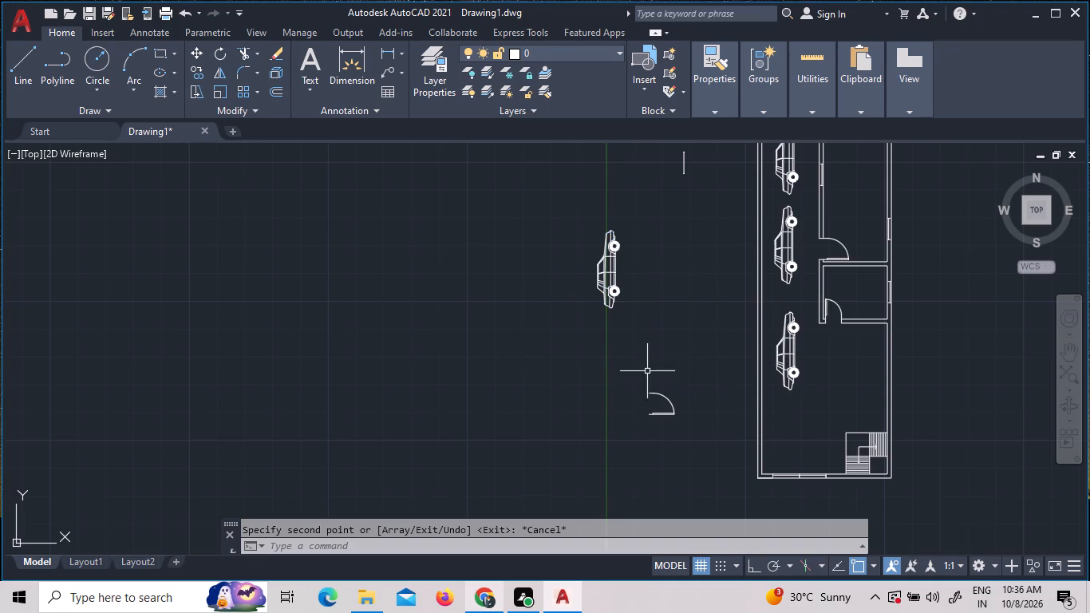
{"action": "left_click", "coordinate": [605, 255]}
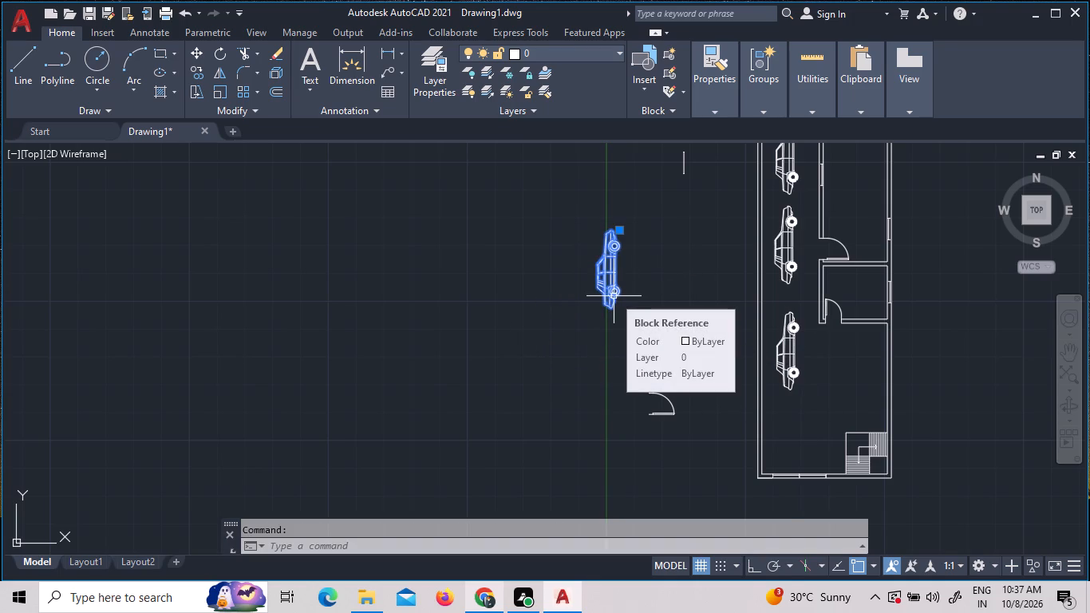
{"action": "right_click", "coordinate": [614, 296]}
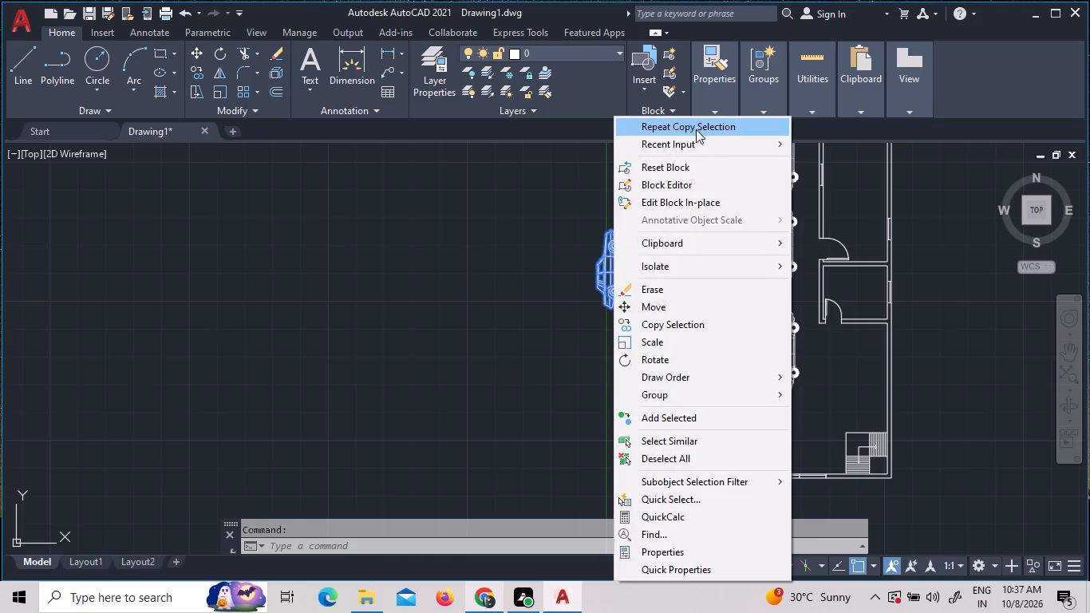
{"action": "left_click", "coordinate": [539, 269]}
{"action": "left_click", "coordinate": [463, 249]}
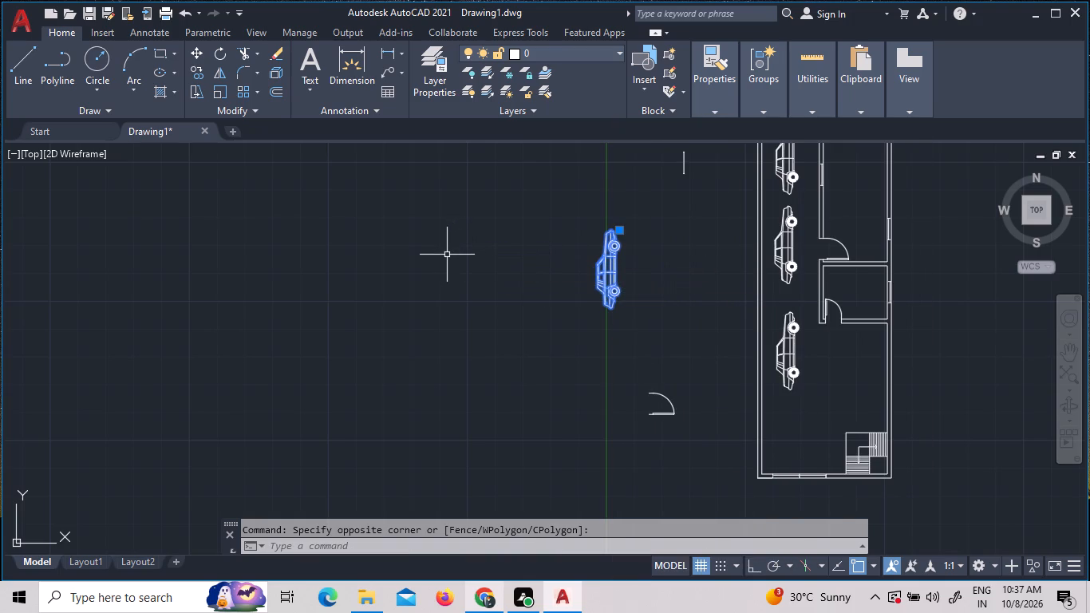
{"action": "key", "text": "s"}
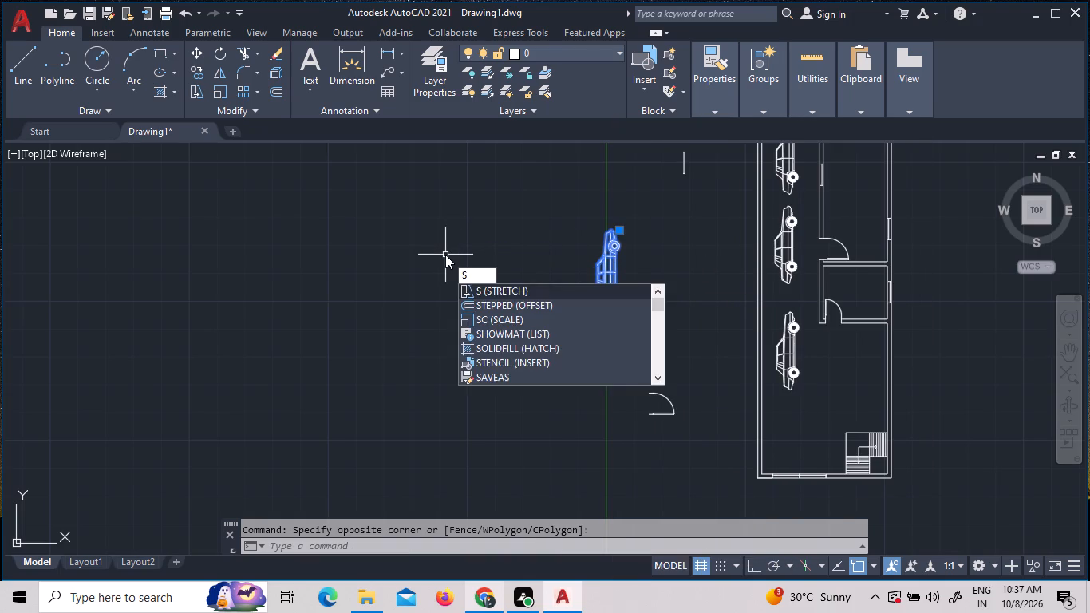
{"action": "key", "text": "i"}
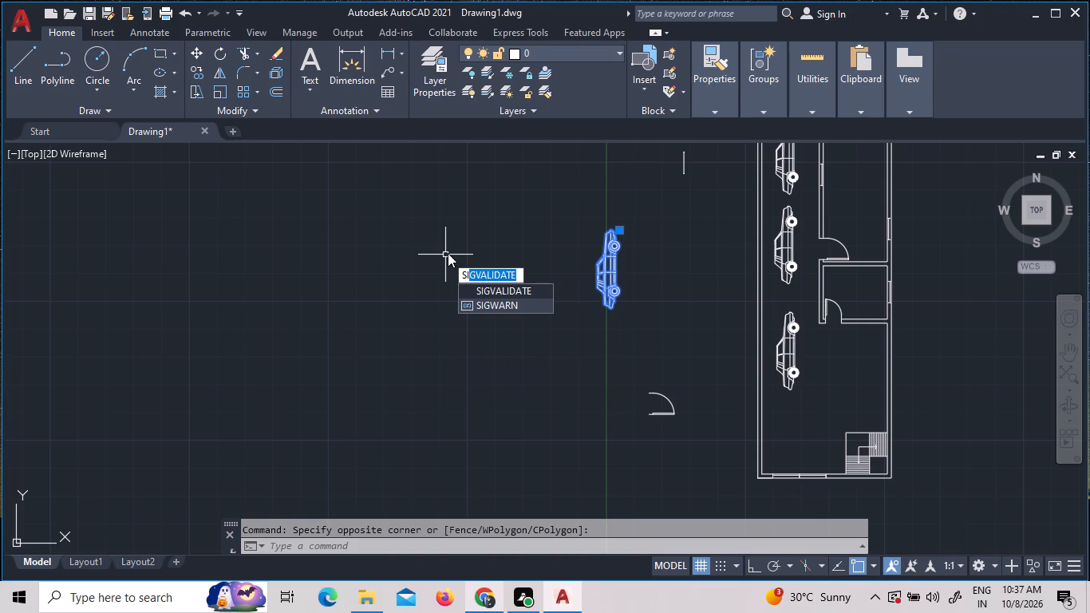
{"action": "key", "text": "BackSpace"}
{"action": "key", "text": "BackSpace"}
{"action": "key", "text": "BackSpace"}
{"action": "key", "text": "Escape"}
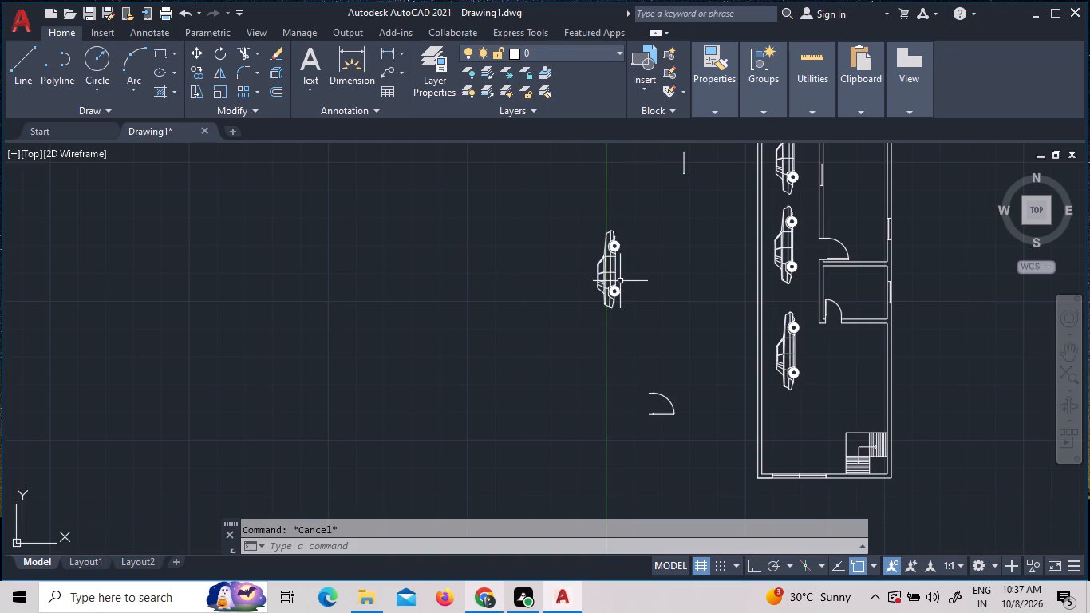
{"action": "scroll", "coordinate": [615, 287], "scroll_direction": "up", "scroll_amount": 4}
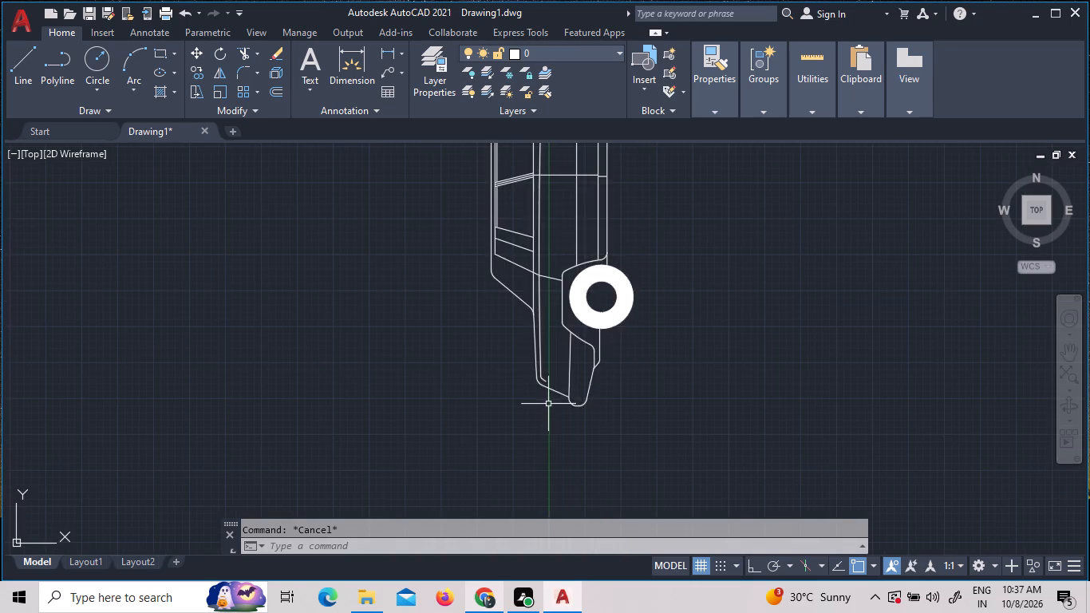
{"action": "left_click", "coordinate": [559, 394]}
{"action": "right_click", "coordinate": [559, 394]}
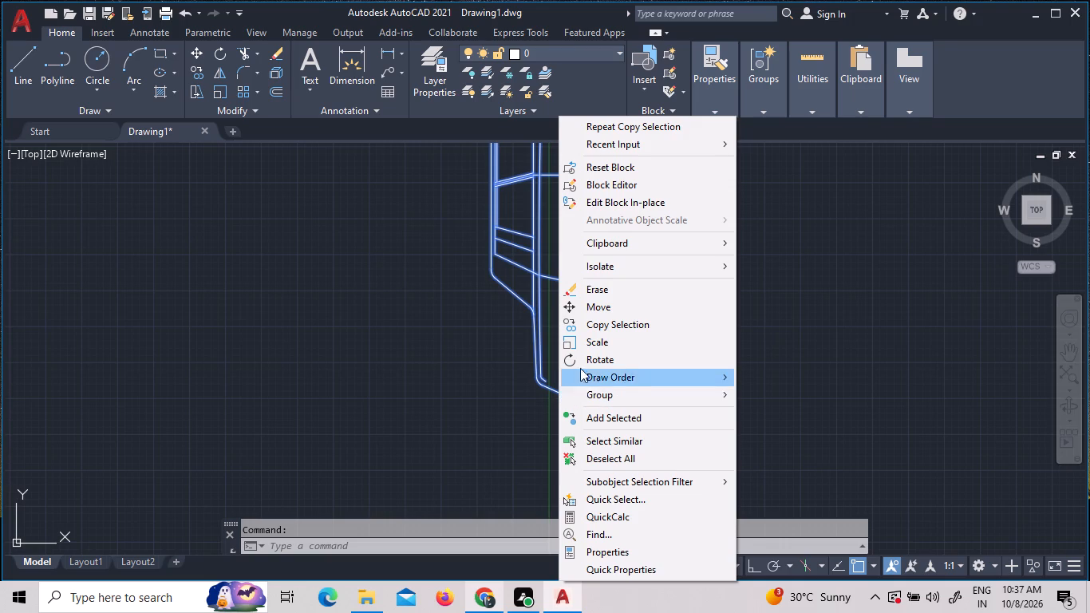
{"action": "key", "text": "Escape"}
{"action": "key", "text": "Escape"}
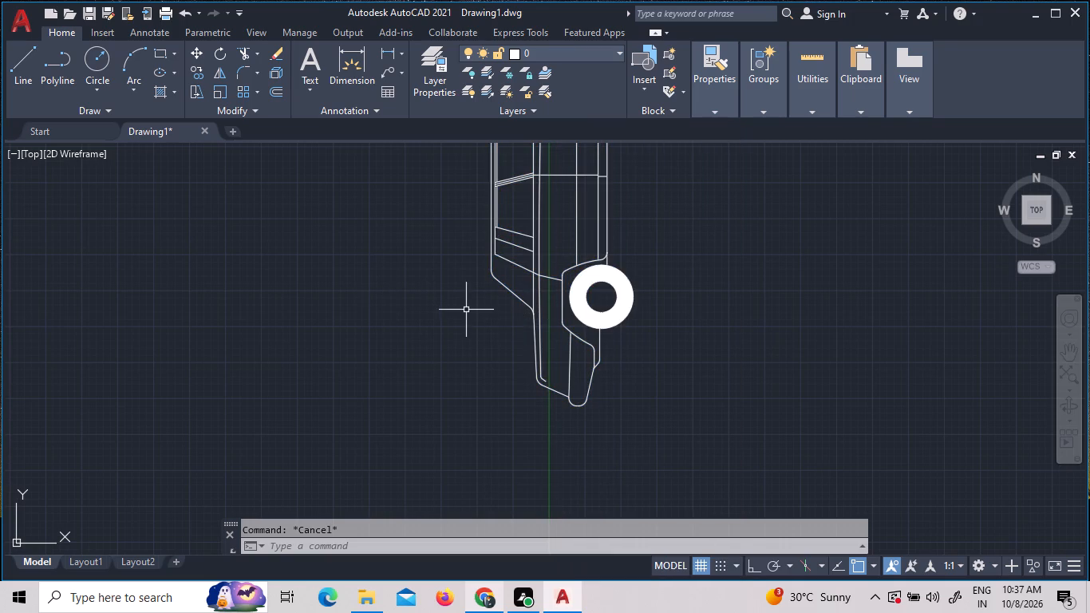
Open DesignCenter and examine the blocks in Landscaping.dwg and Kitchens.dwg for further items suited to the floor plan.
{"action": "key", "text": "d"}
{"action": "key", "text": "c"}
{"action": "key", "text": "space"}
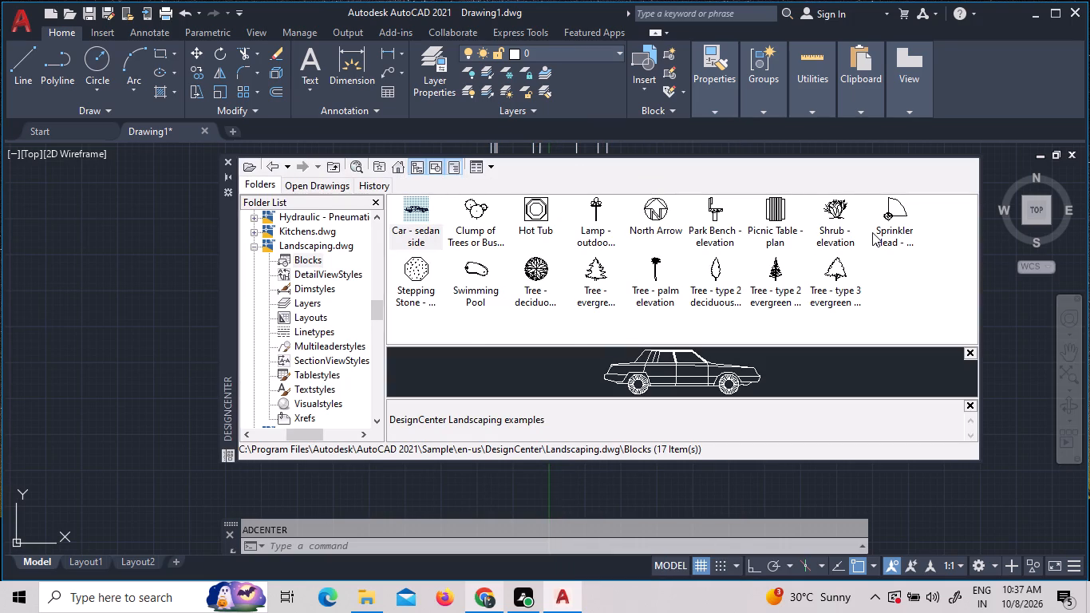
{"action": "scroll", "coordinate": [862, 251], "scroll_direction": "down", "scroll_amount": 2}
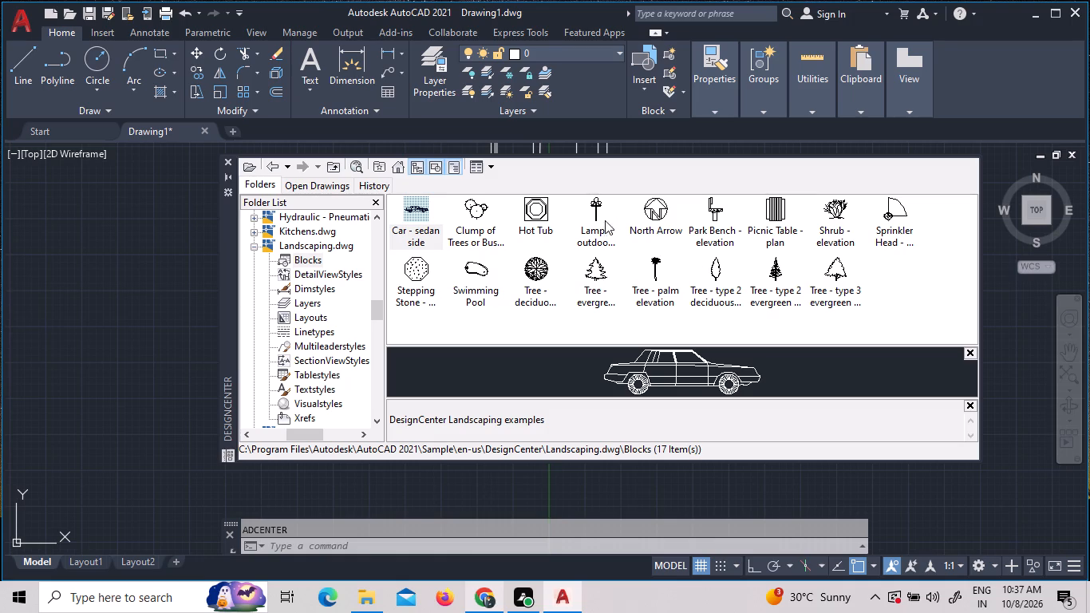
{"action": "scroll", "coordinate": [668, 296], "scroll_direction": "down", "scroll_amount": 2}
{"action": "left_click", "coordinate": [310, 273]}
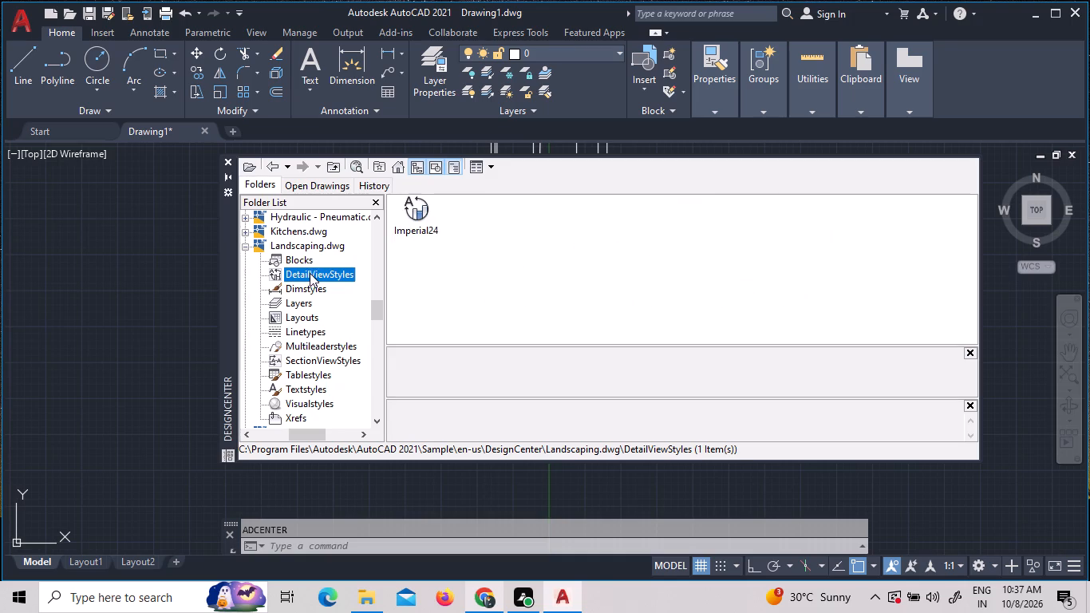
{"action": "left_click", "coordinate": [312, 291]}
{"action": "left_click", "coordinate": [308, 229]}
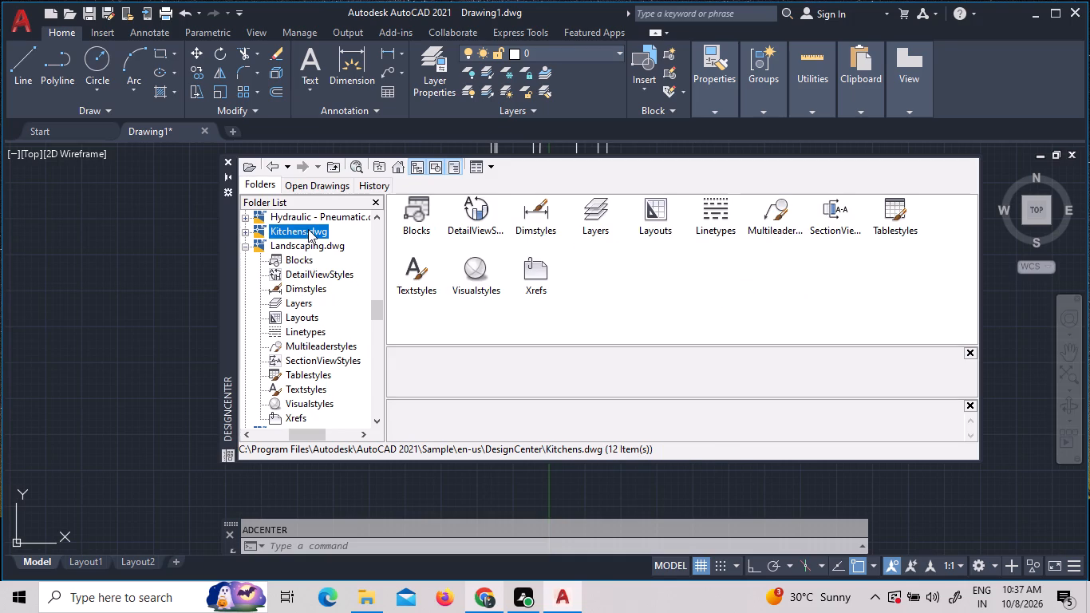
{"action": "double_click", "coordinate": [420, 208]}
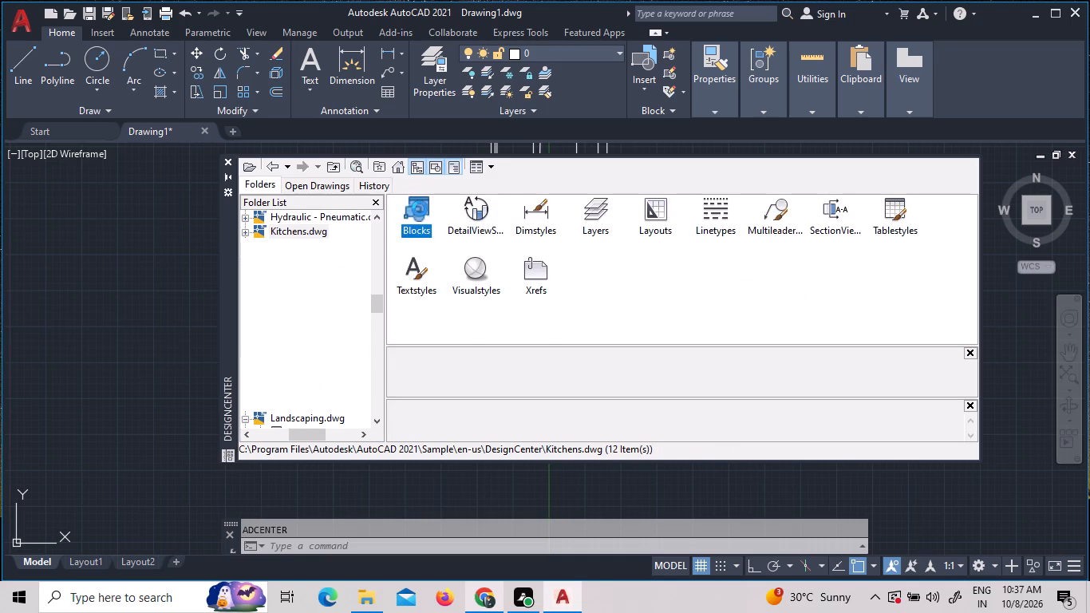
{"action": "scroll", "coordinate": [626, 263], "scroll_direction": "down", "scroll_amount": 2}
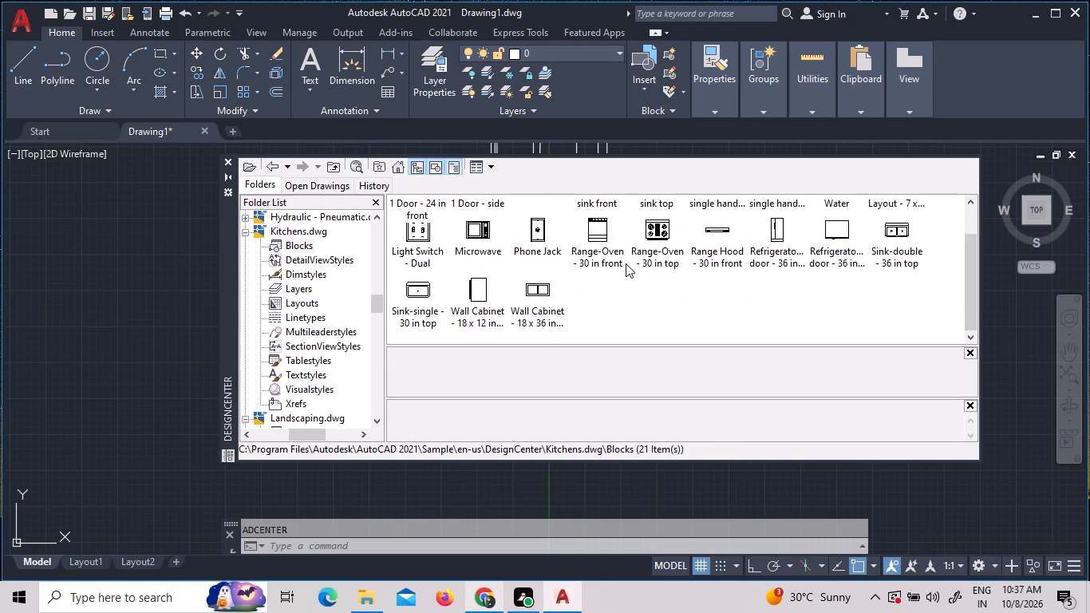
{"action": "scroll", "coordinate": [626, 263], "scroll_direction": "up", "scroll_amount": 1}
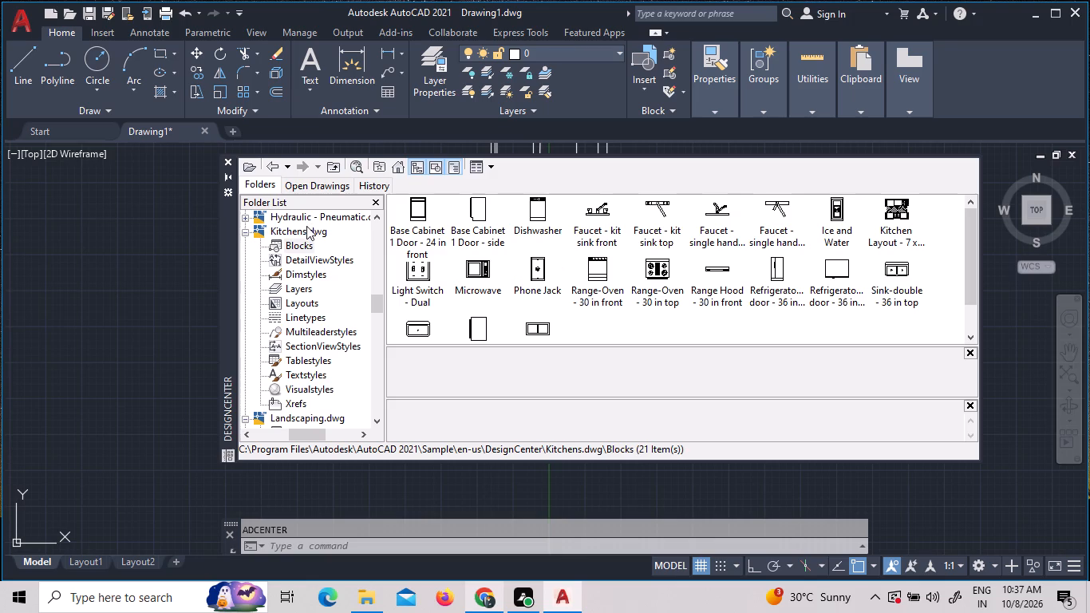
Examine the Hydraulic - Pneumatic and Fasteners - Metric blocks, checking the text style, electronics and electrical power libraries in between.
{"action": "left_click", "coordinate": [306, 213]}
{"action": "double_click", "coordinate": [407, 212]}
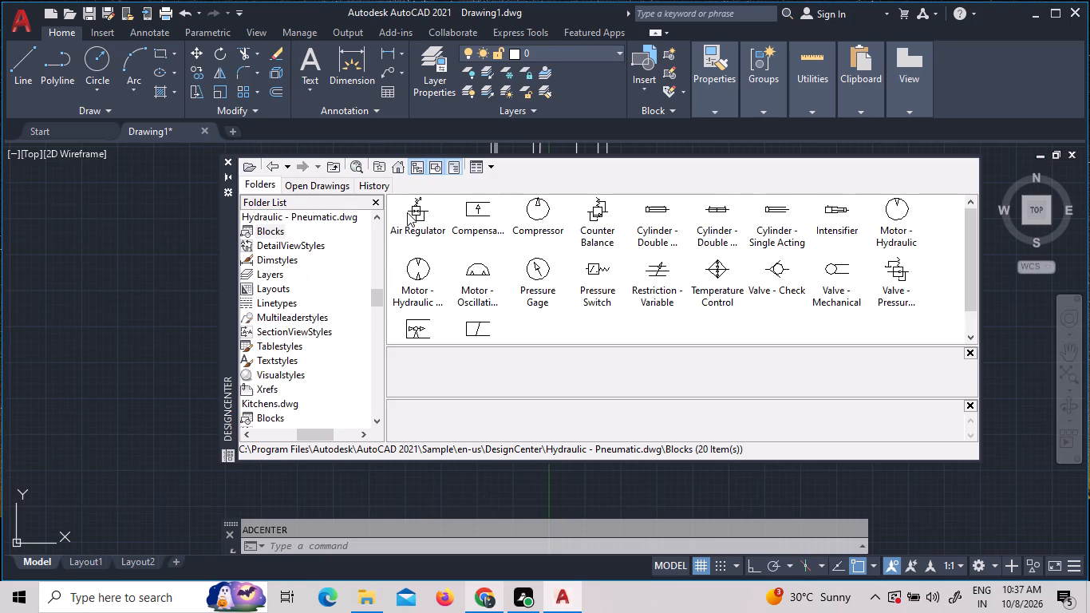
{"action": "scroll", "coordinate": [460, 299], "scroll_direction": "down", "scroll_amount": 1}
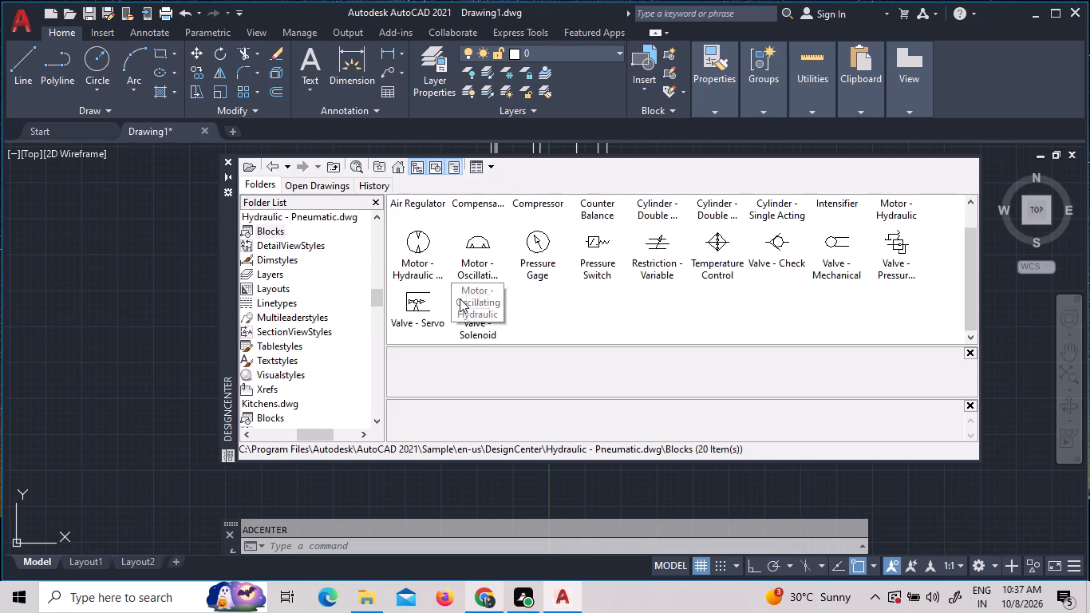
{"action": "scroll", "coordinate": [460, 299], "scroll_direction": "down", "scroll_amount": 1}
{"action": "scroll", "coordinate": [381, 271], "scroll_direction": "up", "scroll_amount": 4}
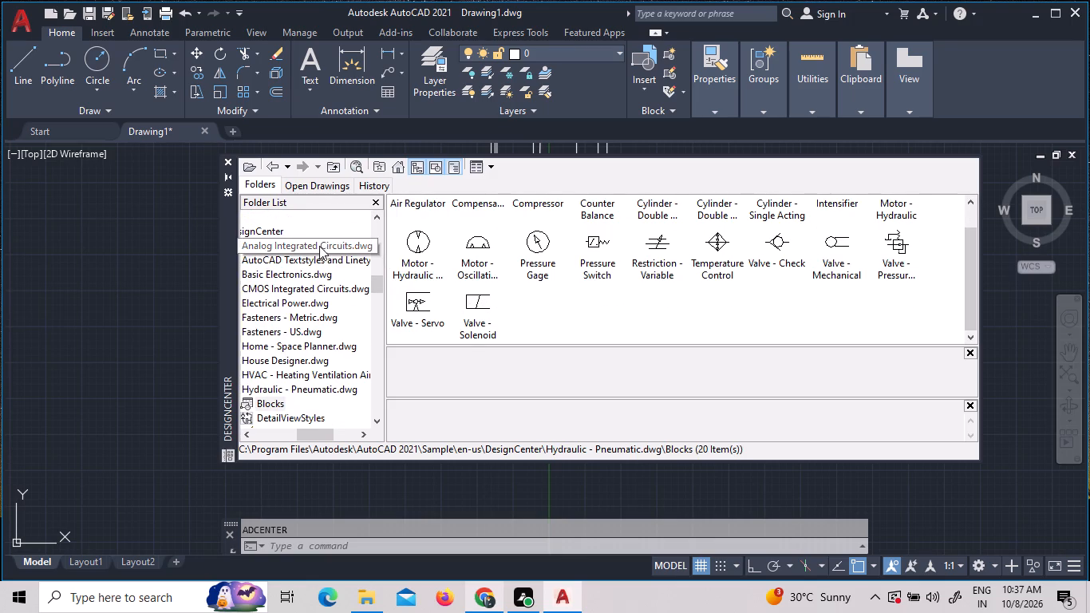
{"action": "left_click", "coordinate": [313, 264]}
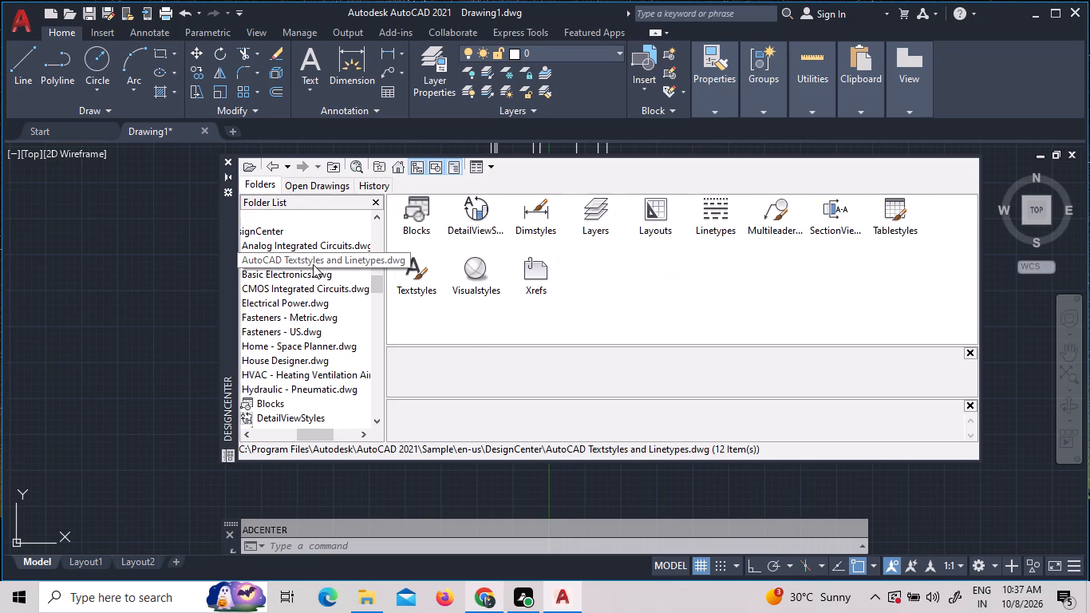
{"action": "left_click", "coordinate": [424, 226]}
{"action": "left_click", "coordinate": [424, 226]}
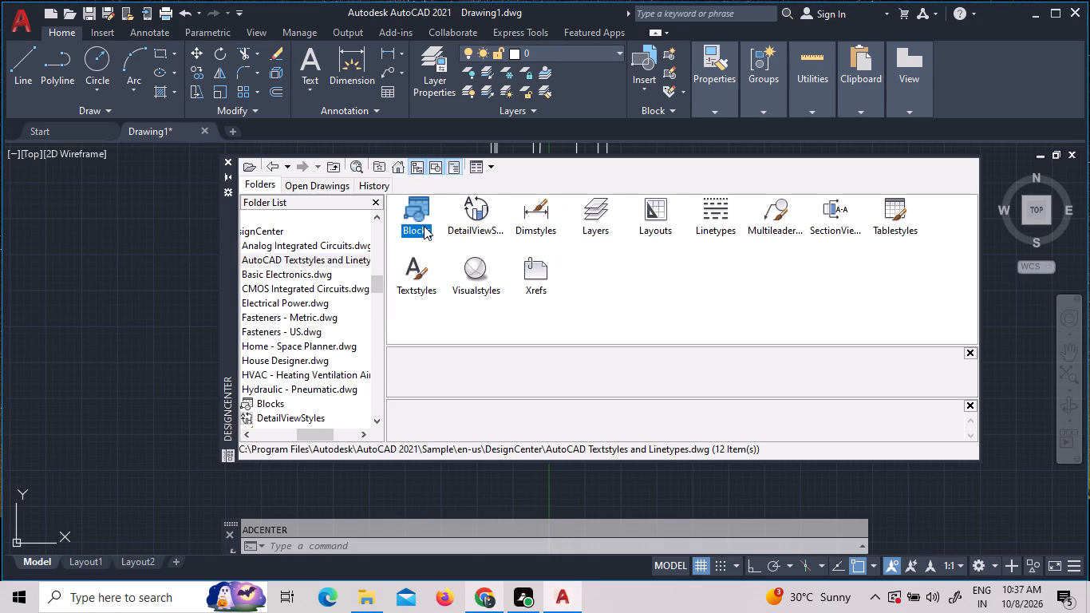
{"action": "left_click", "coordinate": [305, 279]}
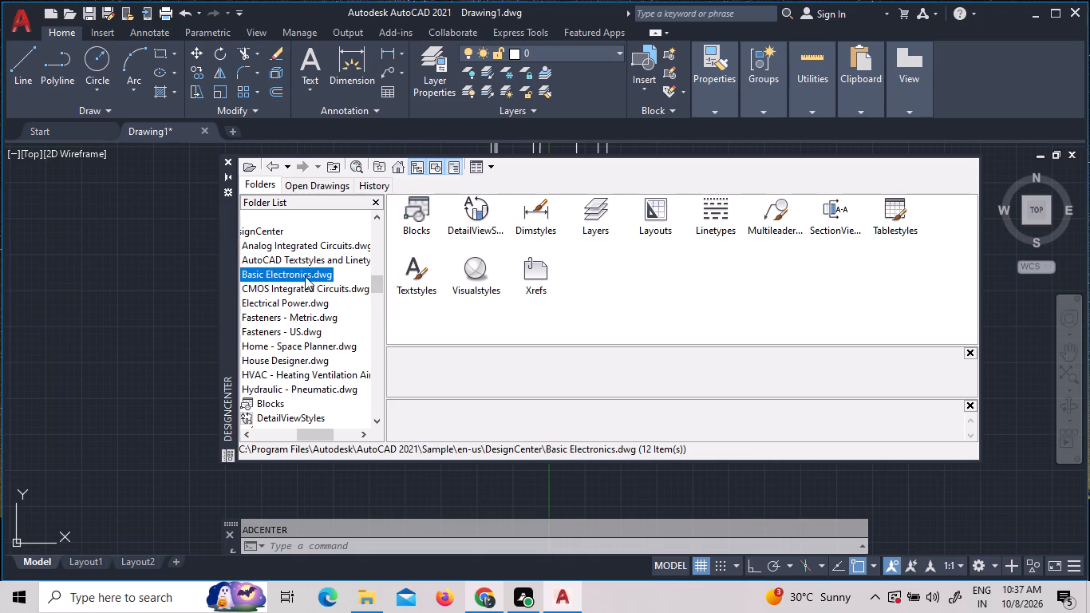
{"action": "left_click", "coordinate": [305, 276]}
{"action": "left_click", "coordinate": [306, 287]}
{"action": "left_click", "coordinate": [301, 303]}
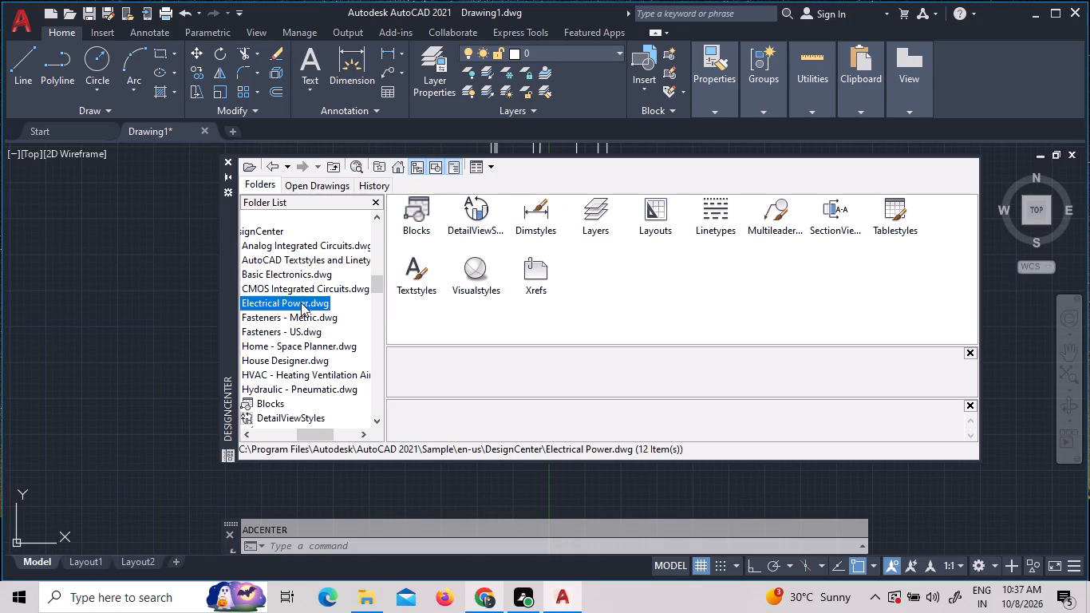
{"action": "double_click", "coordinate": [294, 318]}
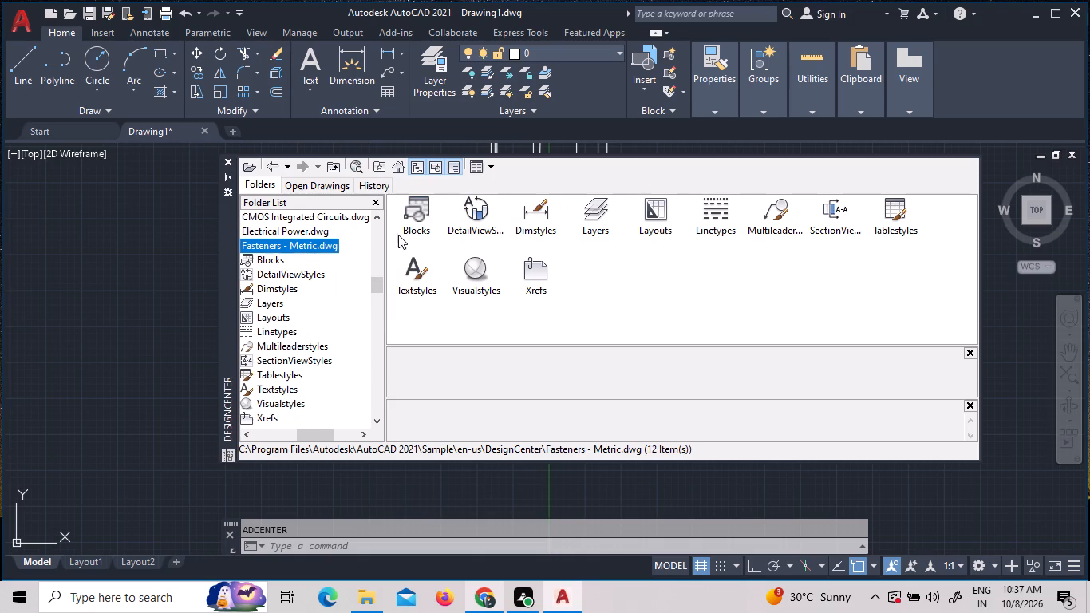
{"action": "double_click", "coordinate": [415, 217]}
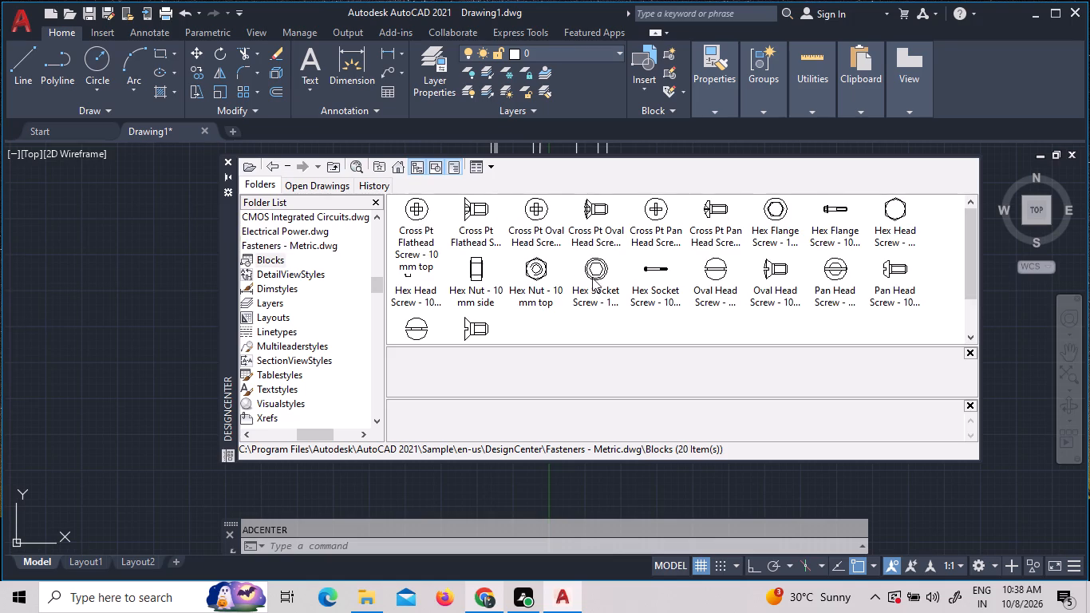
{"action": "scroll", "coordinate": [595, 282], "scroll_direction": "down", "scroll_amount": 1}
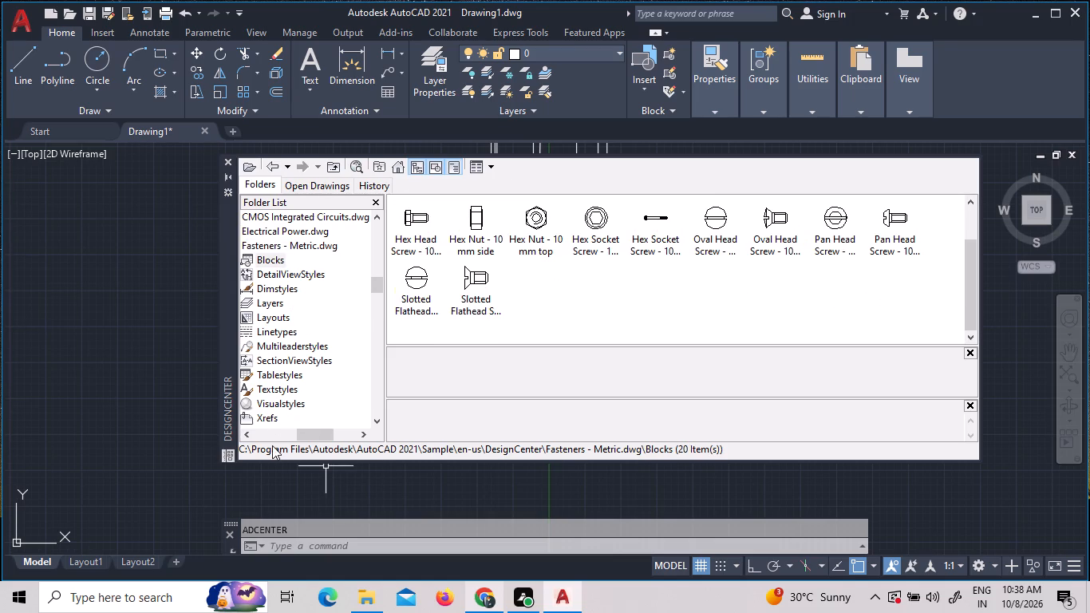
Look through DesignCenter's home folder, Sample, and close DesignCenter.
{"action": "double_click", "coordinate": [244, 429]}
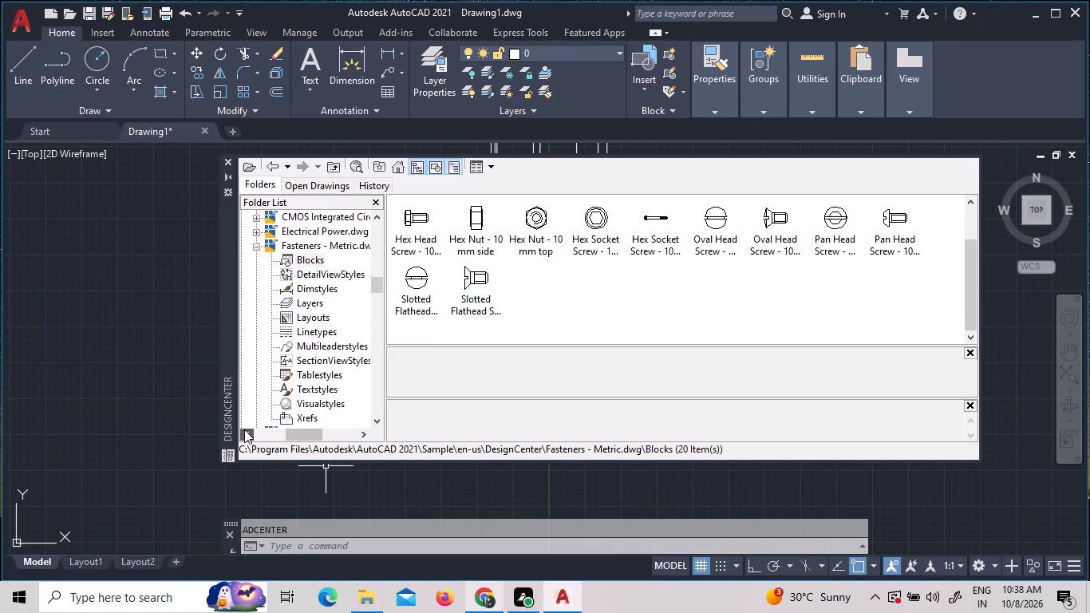
{"action": "left_click", "coordinate": [404, 168]}
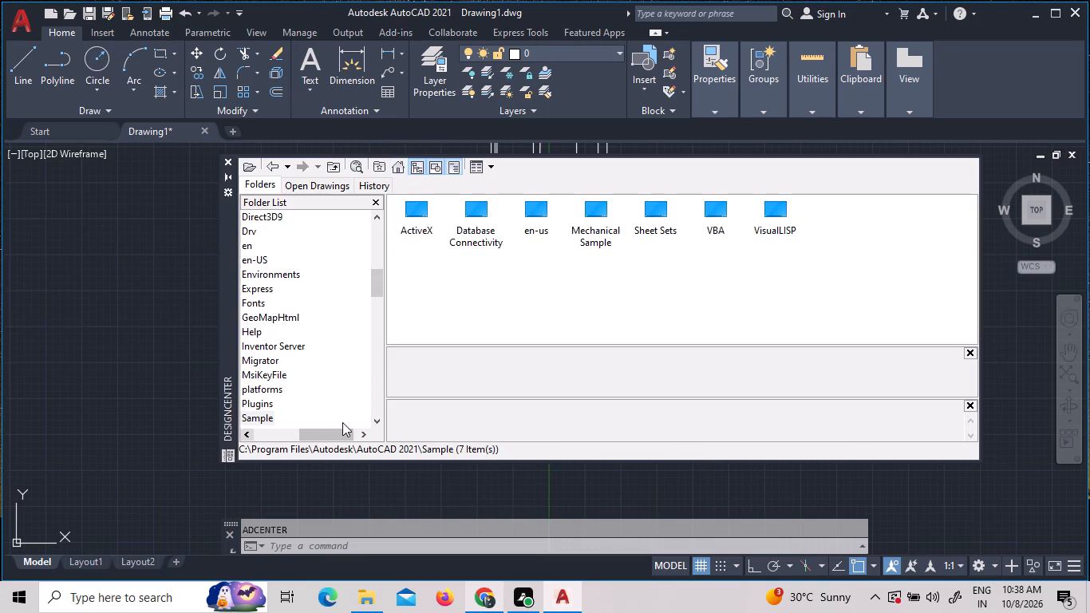
{"action": "left_click", "coordinate": [363, 431]}
{"action": "left_click", "coordinate": [363, 431]}
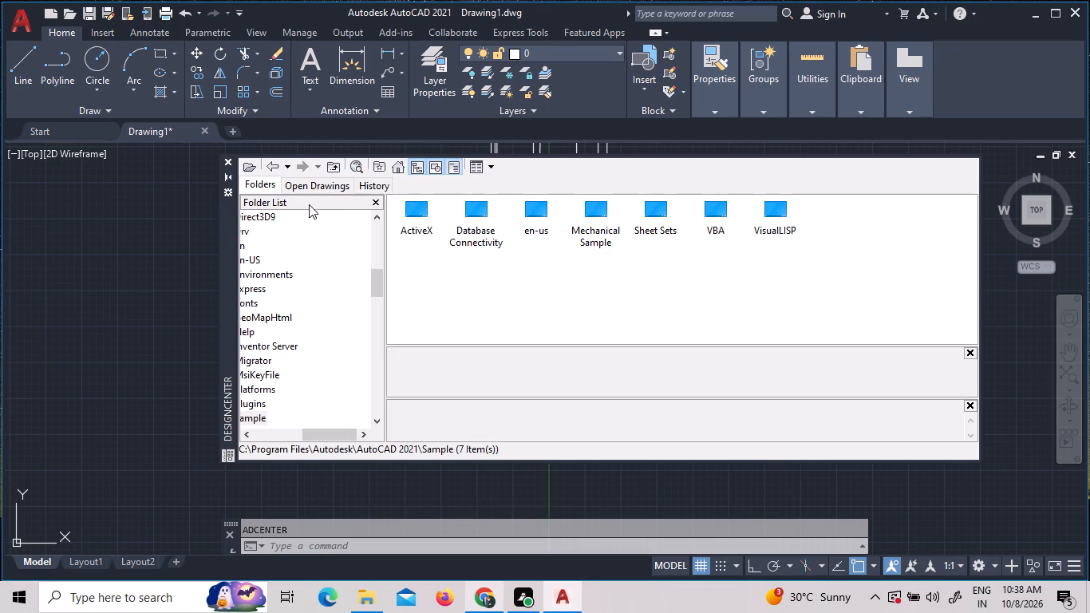
{"action": "key", "text": "s"}
{"action": "key", "text": "c"}
{"action": "key", "text": "space"}
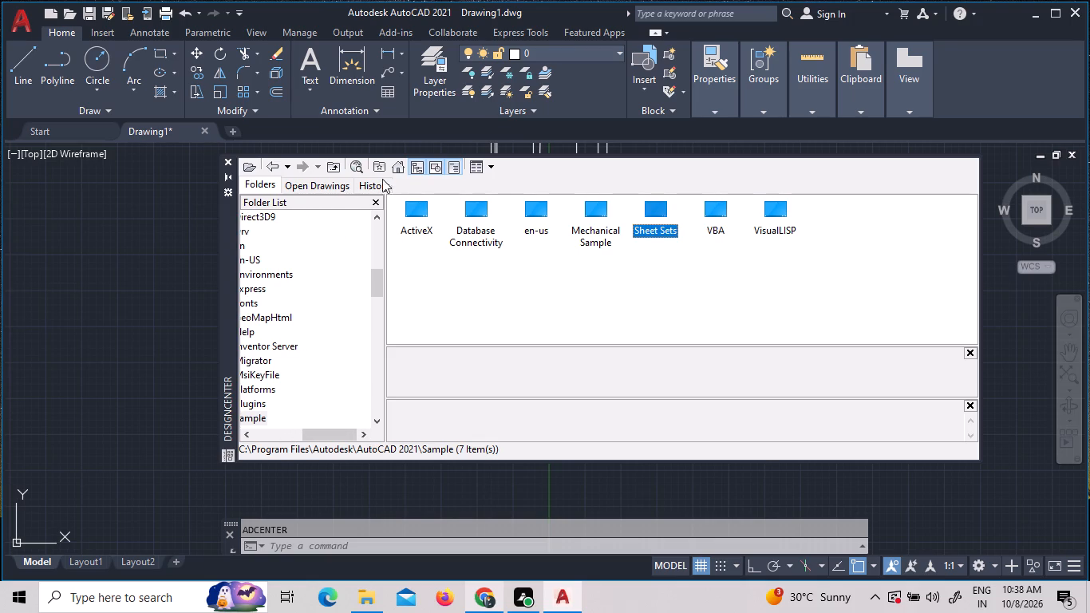
{"action": "left_click", "coordinate": [233, 163]}
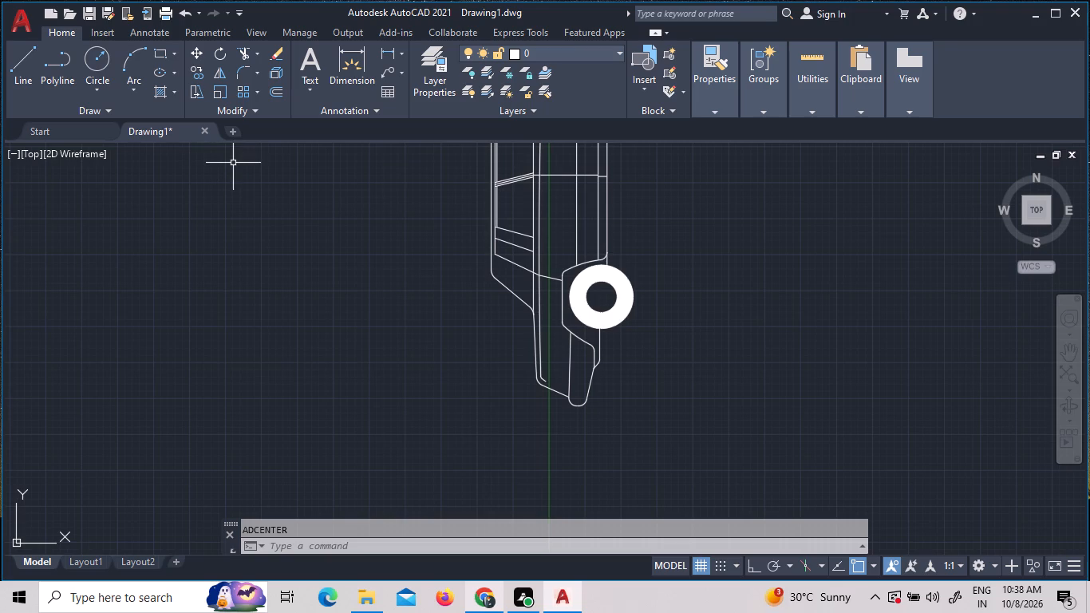
Reopen DesignCenter and look through the program folders below Sample, including the contents of Autodesk AdSSO.
{"action": "key", "text": "d"}
{"action": "key", "text": "c"}
{"action": "key", "text": "space"}
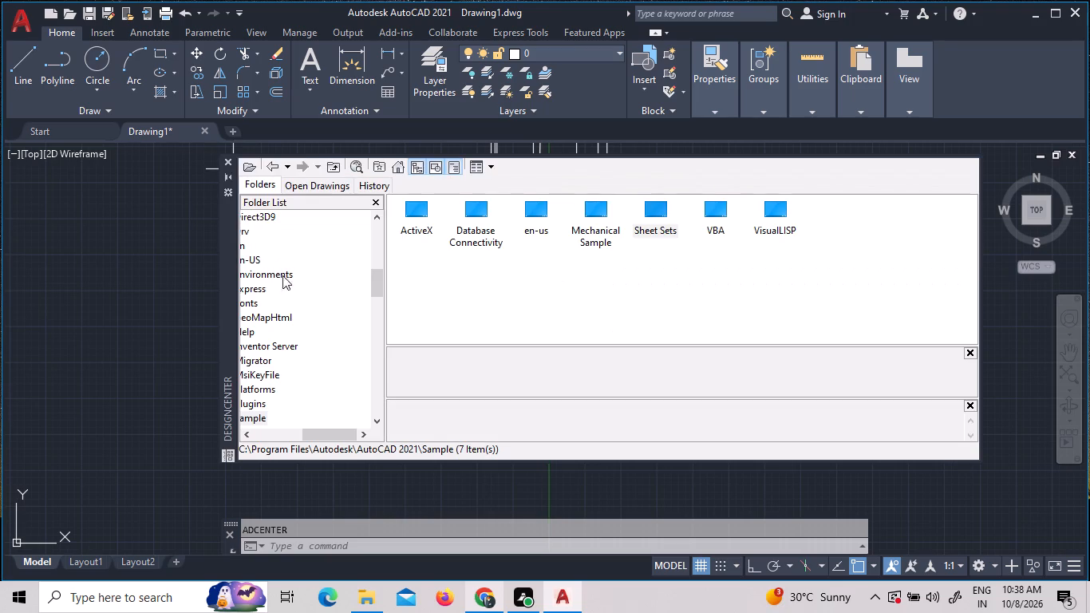
{"action": "left_click", "coordinate": [364, 437]}
{"action": "left_click", "coordinate": [246, 433]}
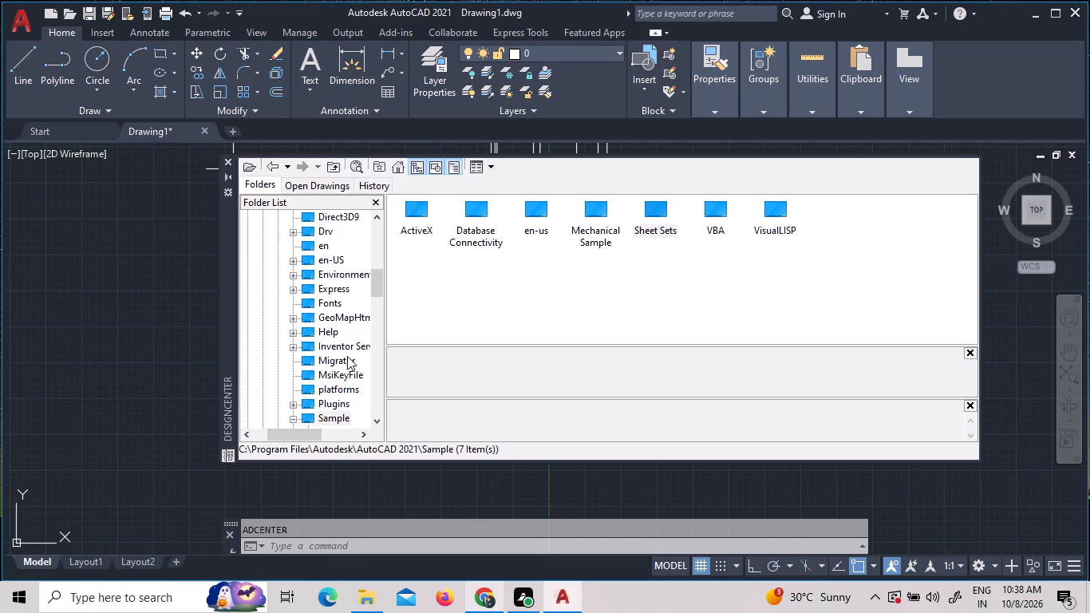
{"action": "scroll", "coordinate": [347, 356], "scroll_direction": "down", "scroll_amount": 5}
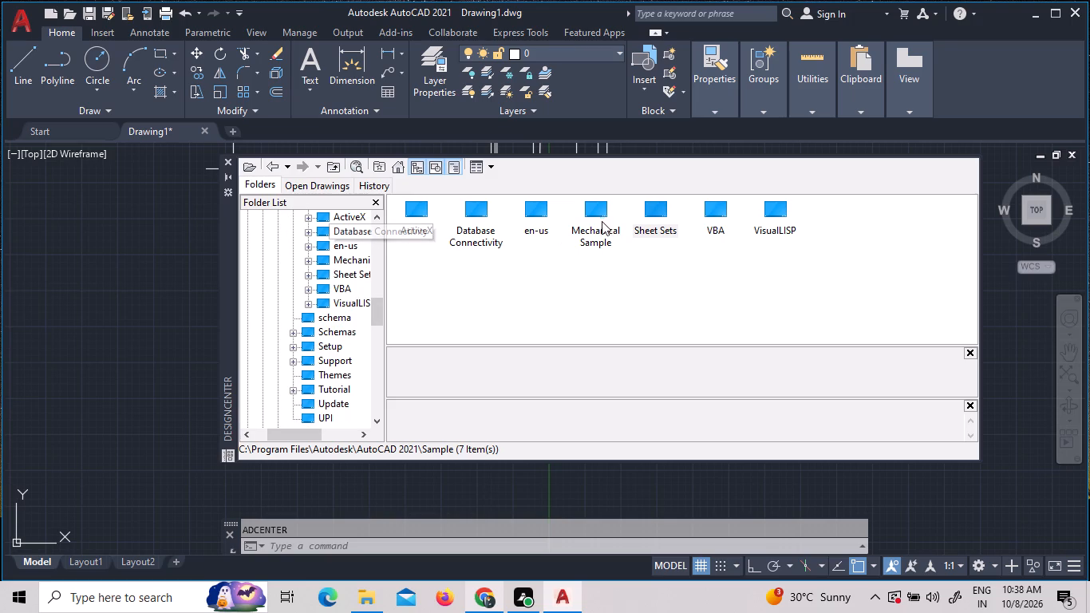
{"action": "scroll", "coordinate": [336, 371], "scroll_direction": "down", "scroll_amount": 2}
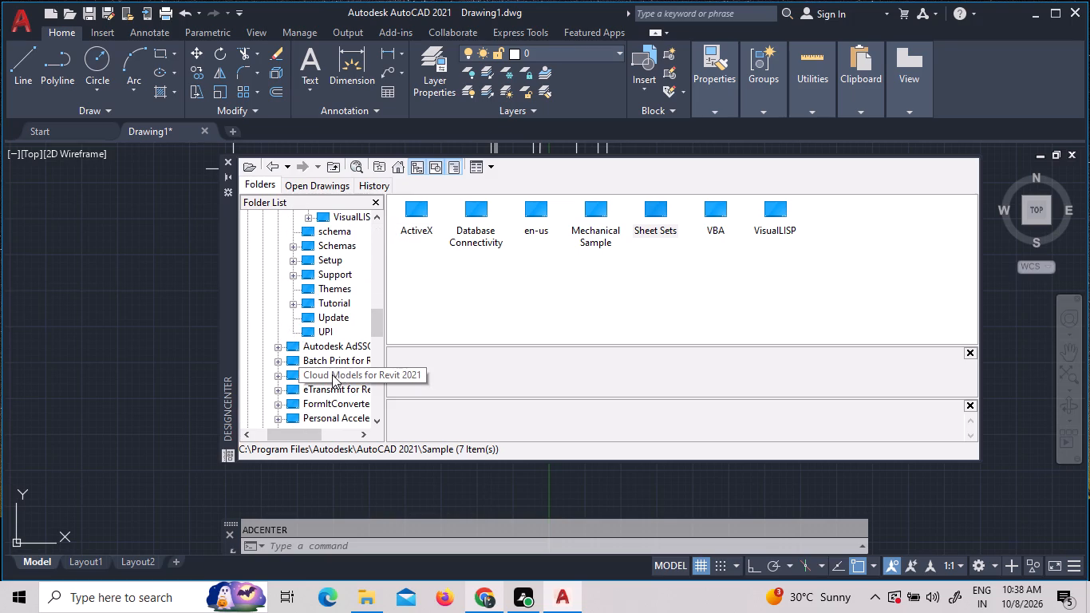
{"action": "scroll", "coordinate": [332, 374], "scroll_direction": "down", "scroll_amount": 1}
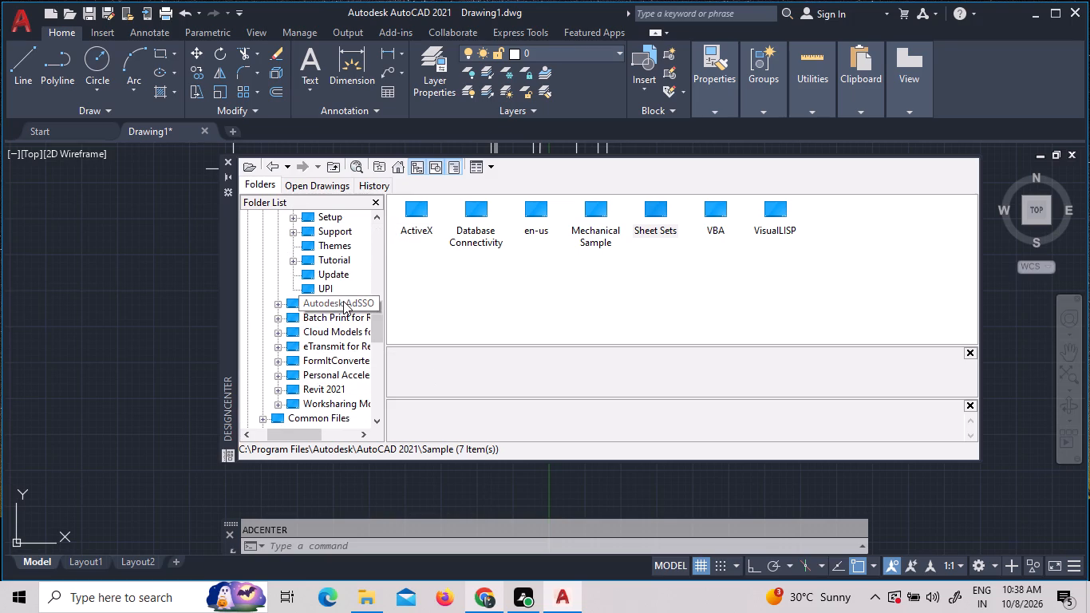
{"action": "scroll", "coordinate": [335, 405], "scroll_direction": "down", "scroll_amount": 1}
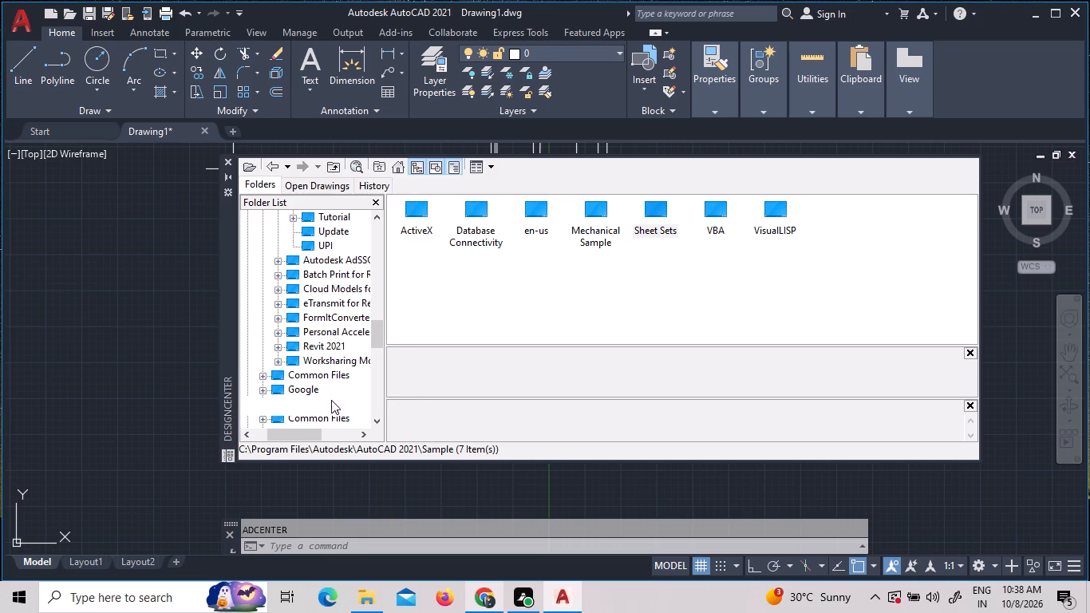
{"action": "double_click", "coordinate": [327, 261]}
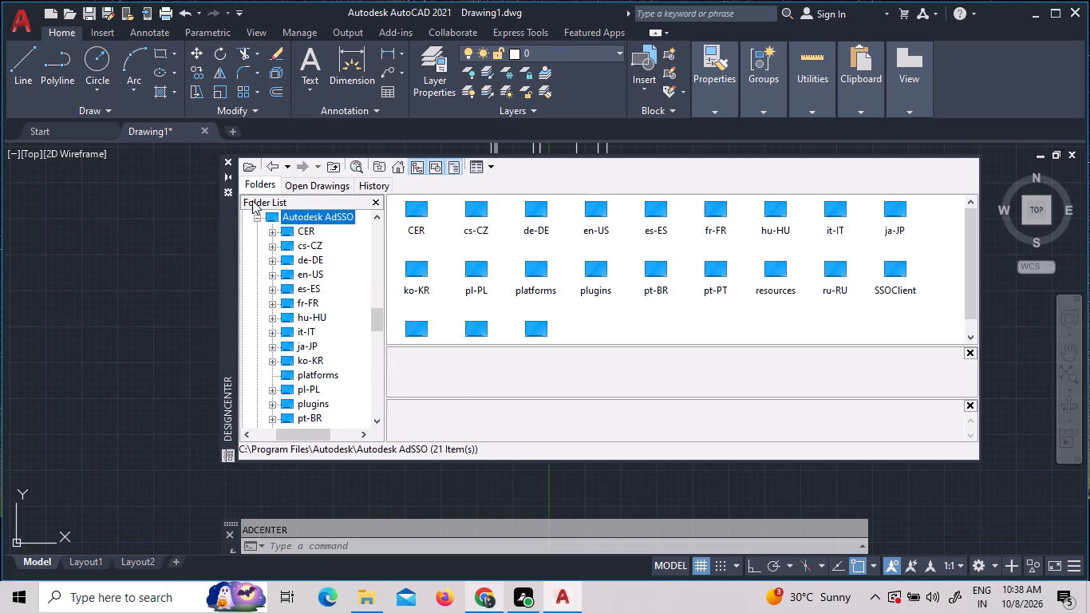
Return to the DesignCenter sample drawings and open the Blocks of Home - Space Planner.dwg.
{"action": "left_click", "coordinate": [276, 164]}
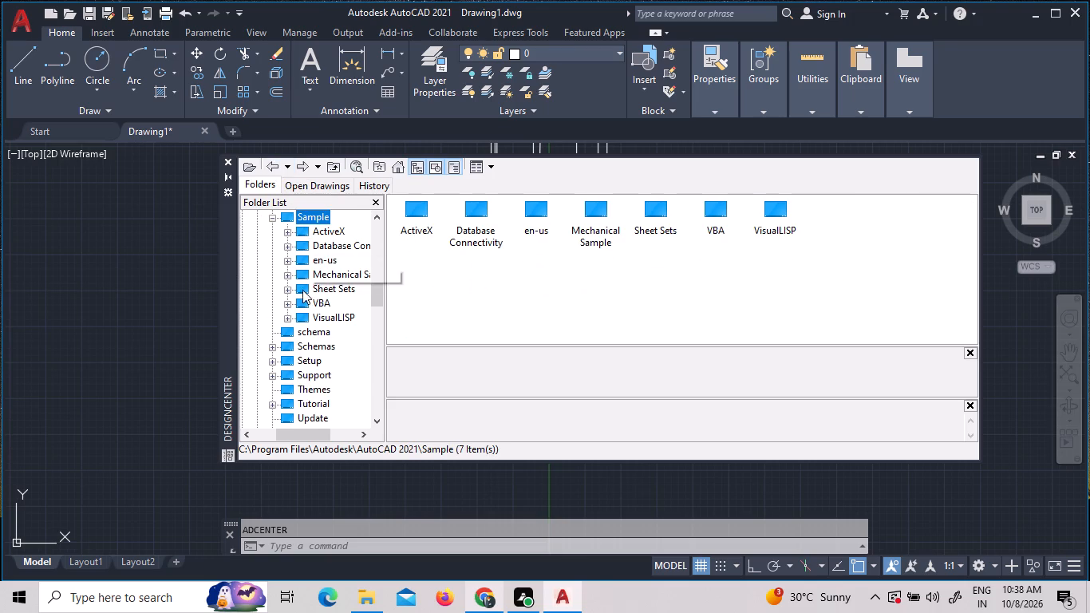
{"action": "scroll", "coordinate": [306, 292], "scroll_direction": "up", "scroll_amount": 2}
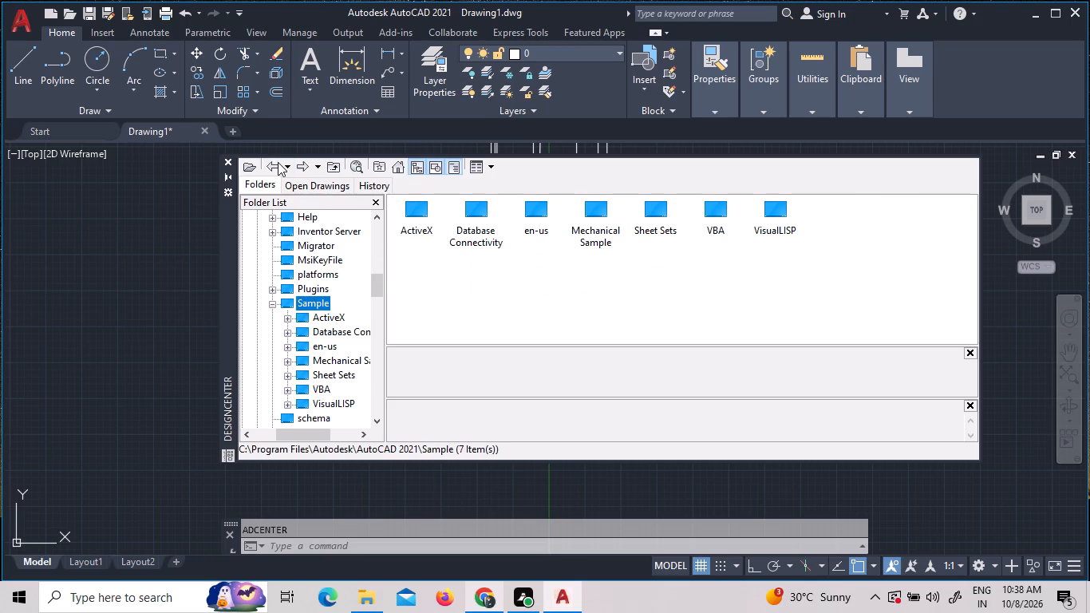
{"action": "left_click", "coordinate": [274, 164]}
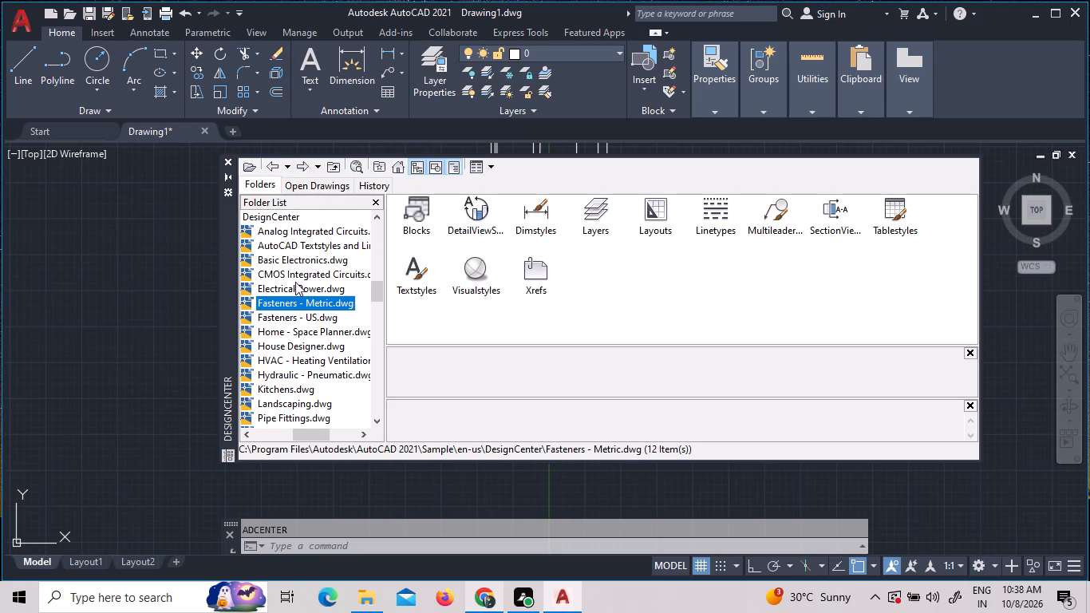
{"action": "left_click", "coordinate": [284, 334]}
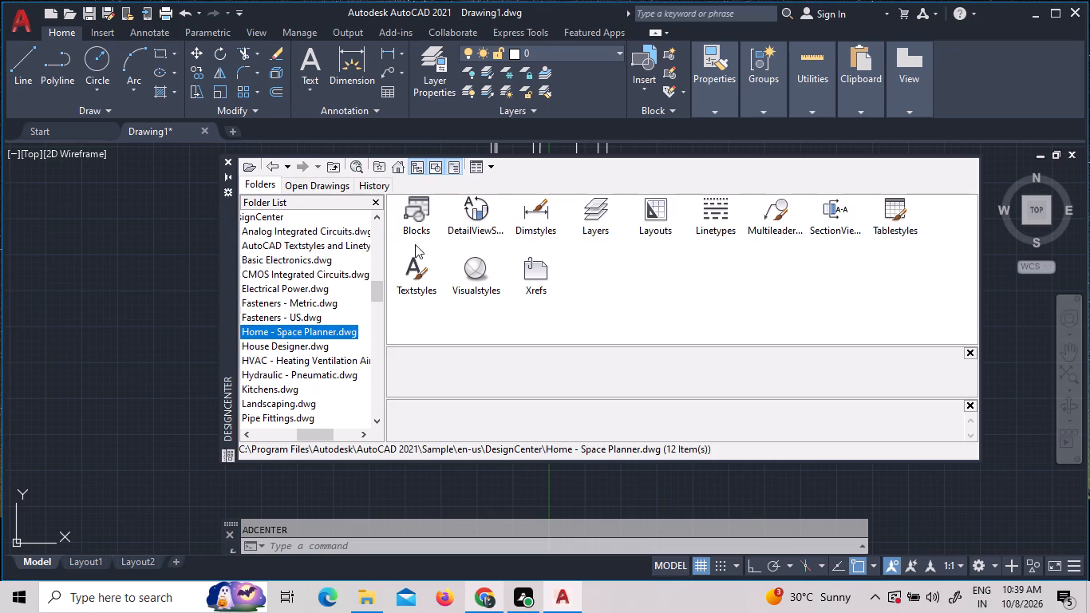
{"action": "double_click", "coordinate": [437, 206]}
{"action": "double_click", "coordinate": [418, 209]}
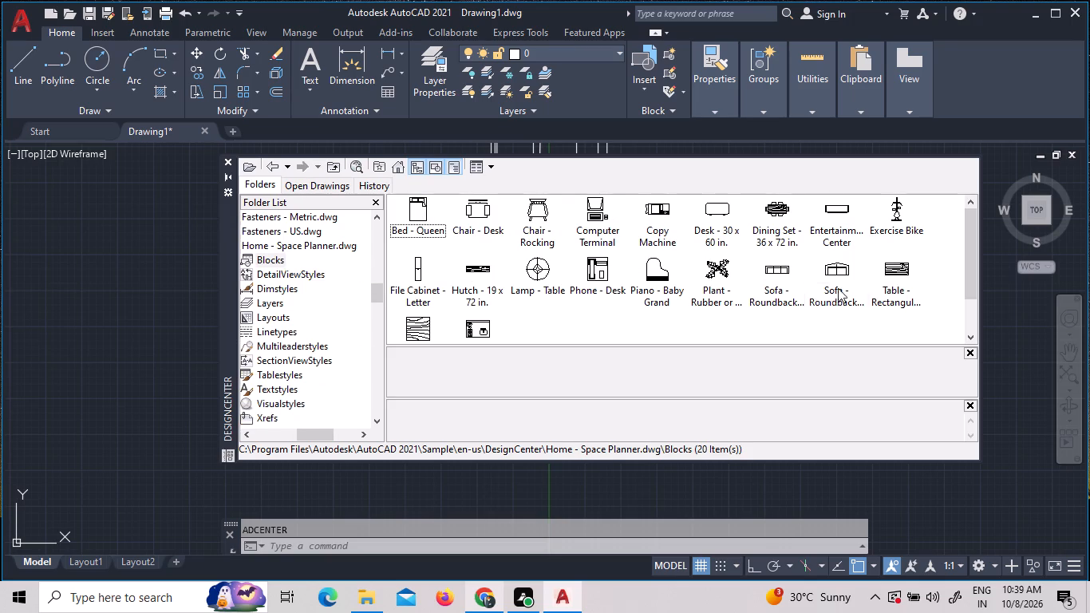
Insert the Exercise Bike block in the empty area west of the spare car outside the plan, and close DesignCenter.
{"action": "left_click", "coordinate": [896, 218]}
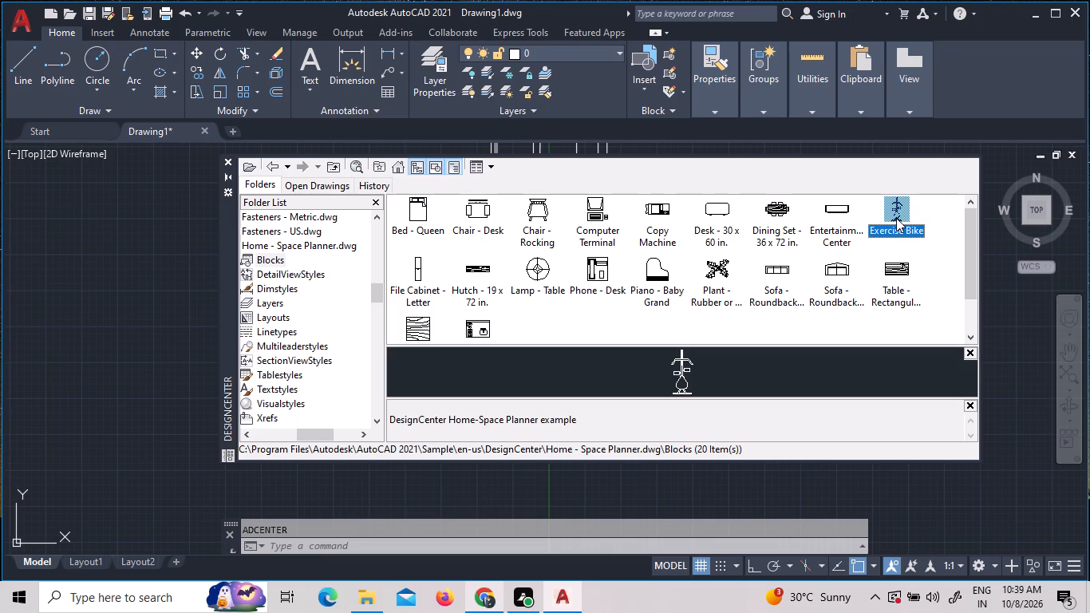
{"action": "right_click", "coordinate": [896, 218]}
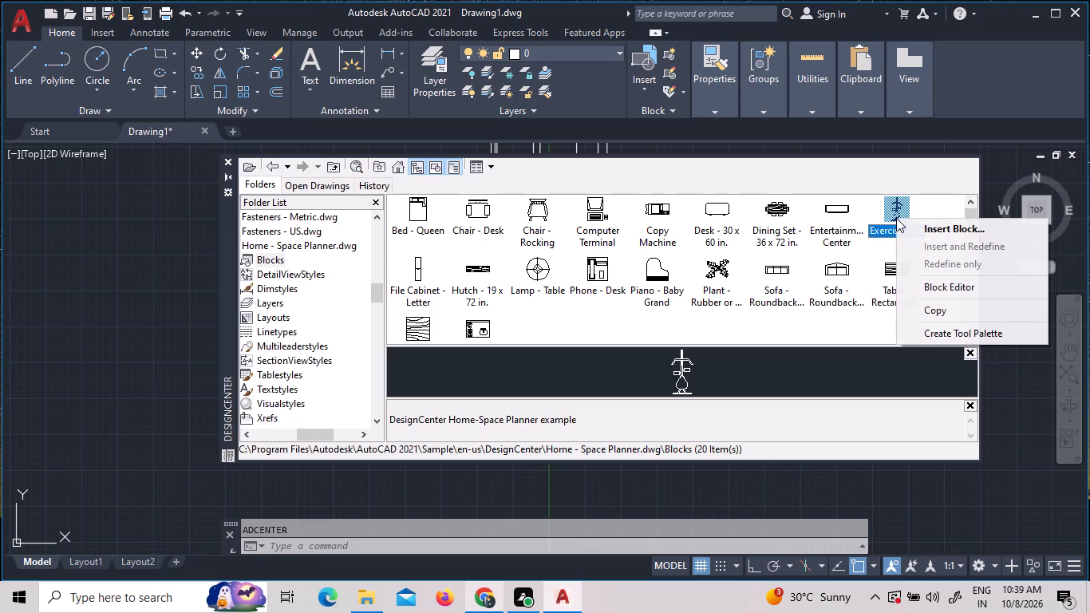
{"action": "left_click", "coordinate": [896, 218]}
{"action": "left_click", "coordinate": [876, 241]}
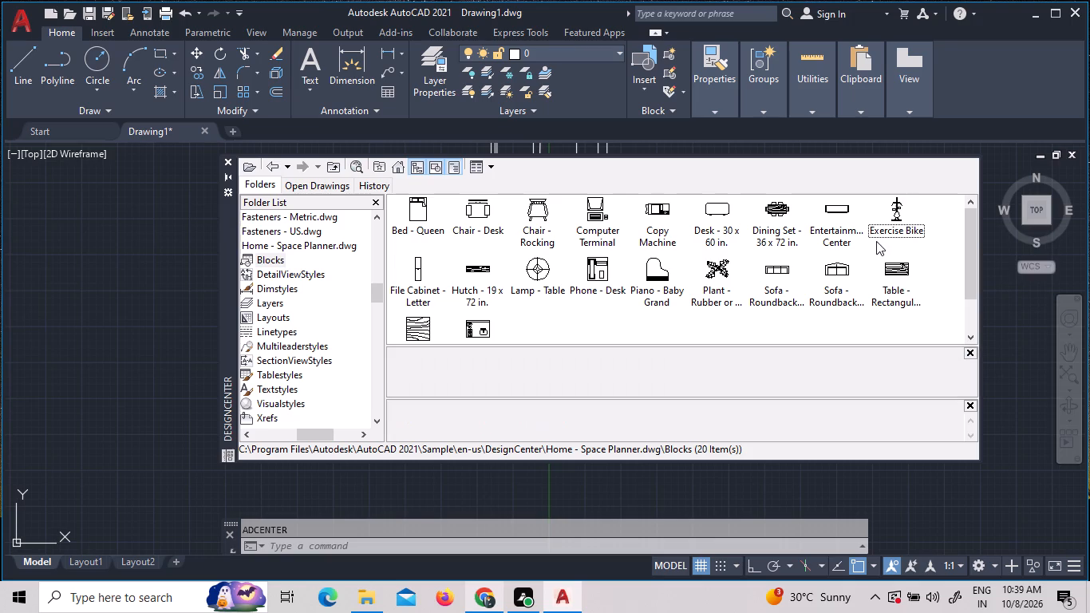
{"action": "scroll", "coordinate": [565, 303], "scroll_direction": "down", "scroll_amount": 1}
{"action": "scroll", "coordinate": [587, 312], "scroll_direction": "up", "scroll_amount": 2}
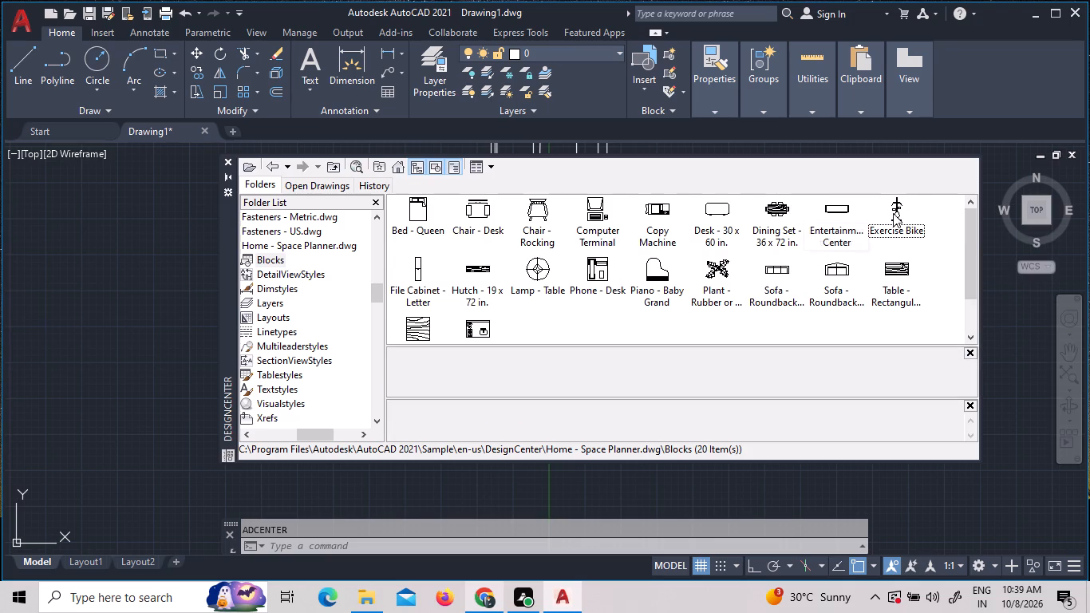
{"action": "left_click_drag", "start_coordinate": [893, 213], "coordinate": [80, 328]}
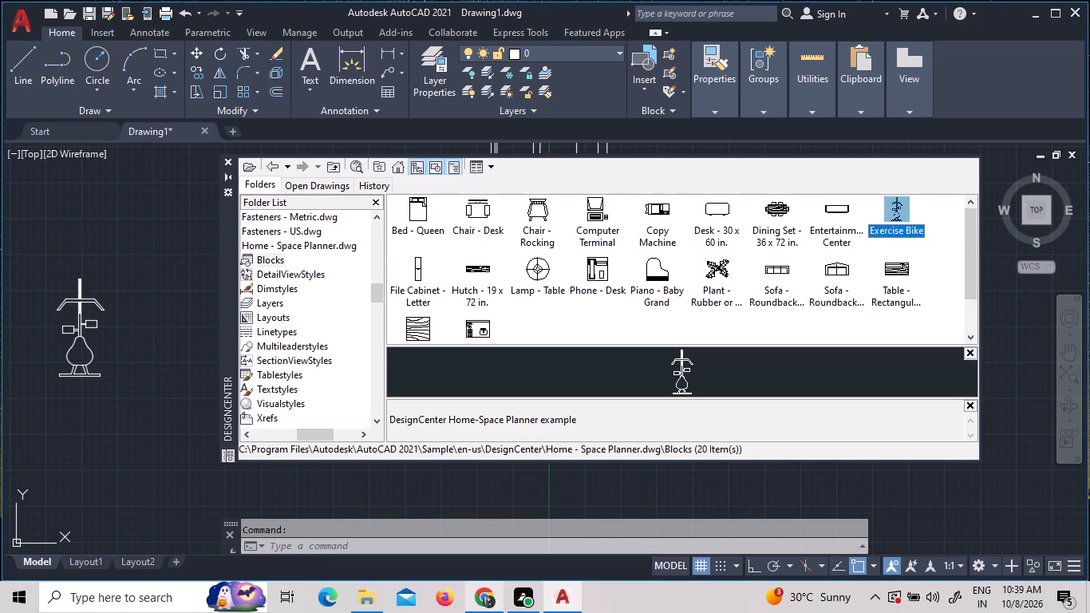
{"action": "left_click_drag", "start_coordinate": [80, 328], "coordinate": [90, 328]}
{"action": "right_click", "coordinate": [89, 338]}
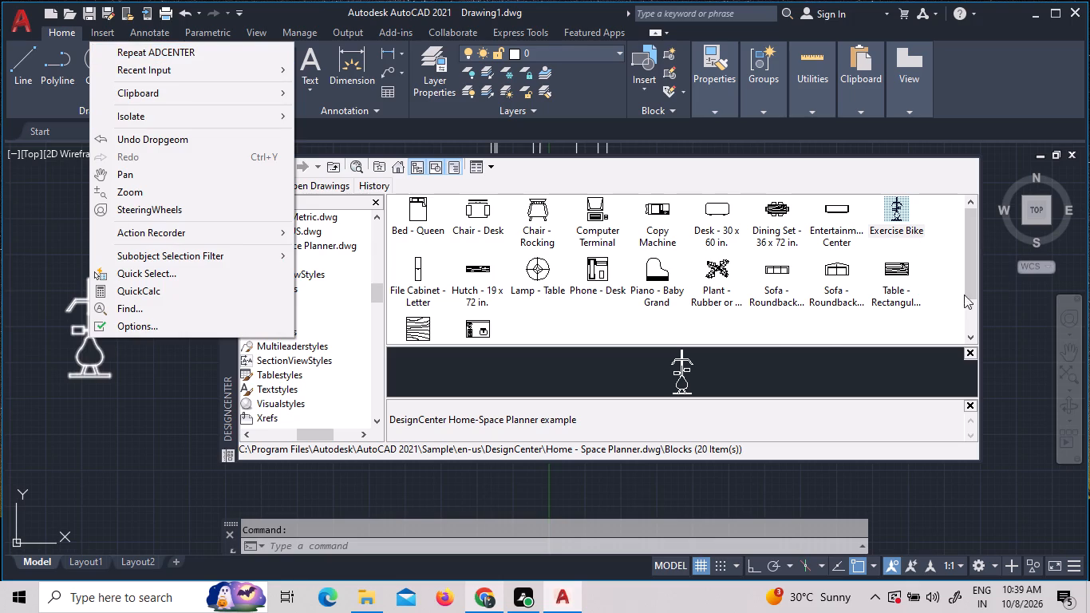
{"action": "left_click", "coordinate": [179, 457]}
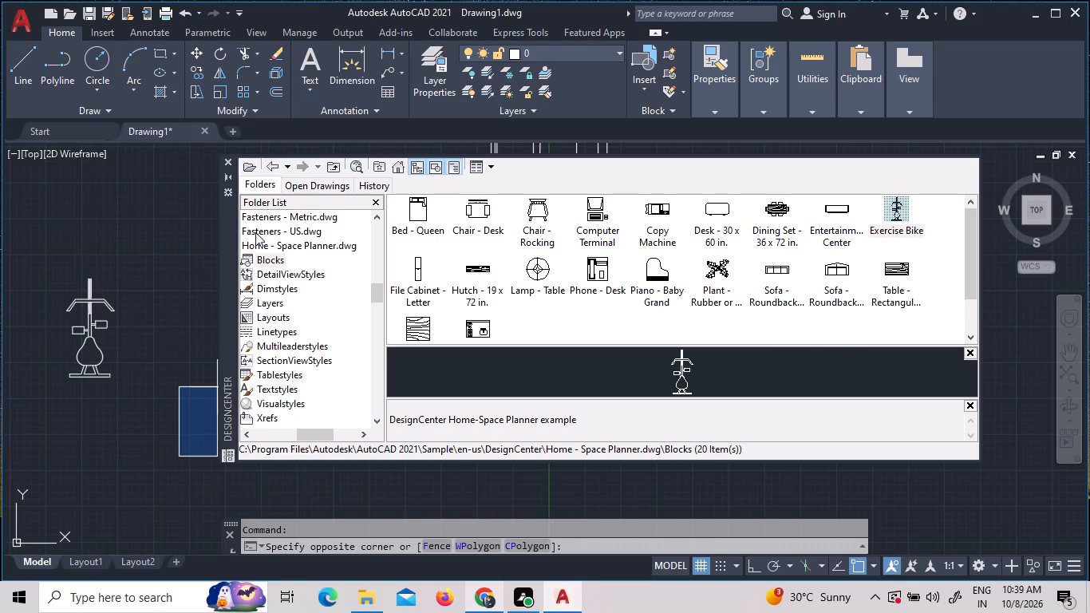
{"action": "left_click", "coordinate": [230, 157]}
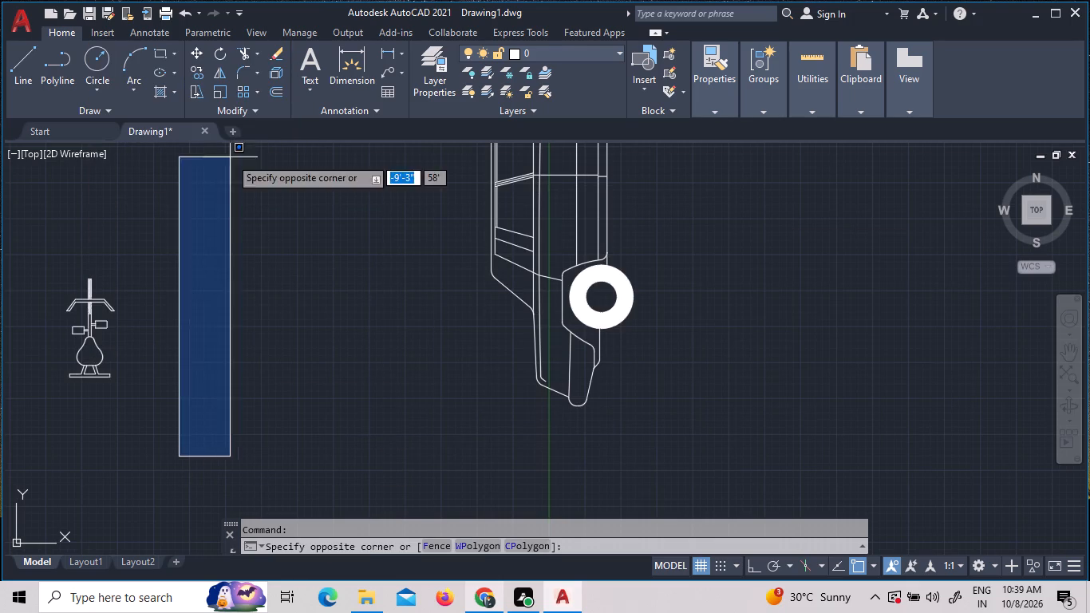
{"action": "left_click", "coordinate": [134, 341]}
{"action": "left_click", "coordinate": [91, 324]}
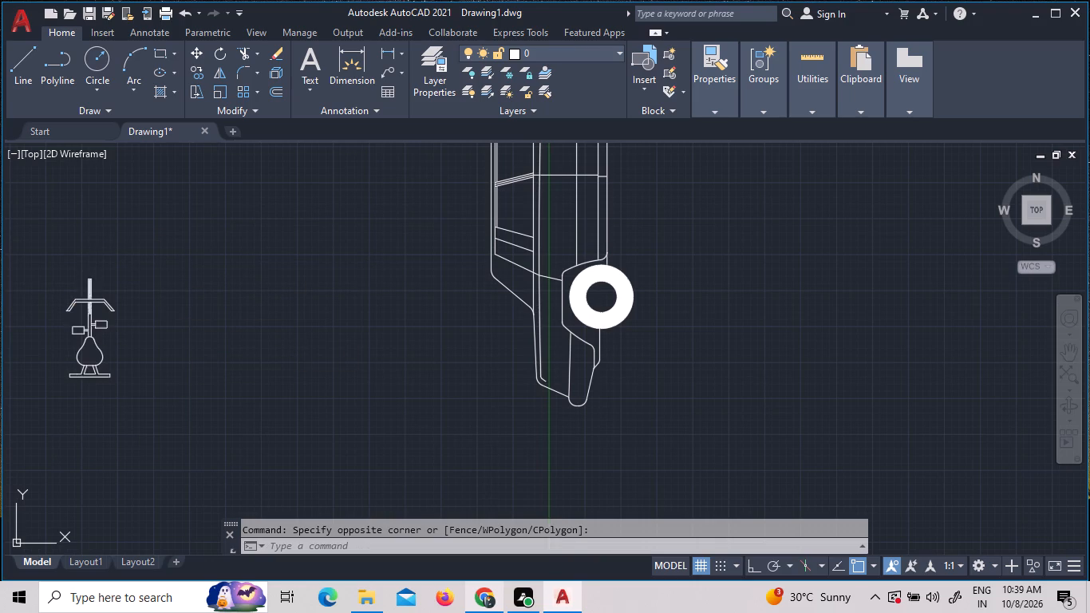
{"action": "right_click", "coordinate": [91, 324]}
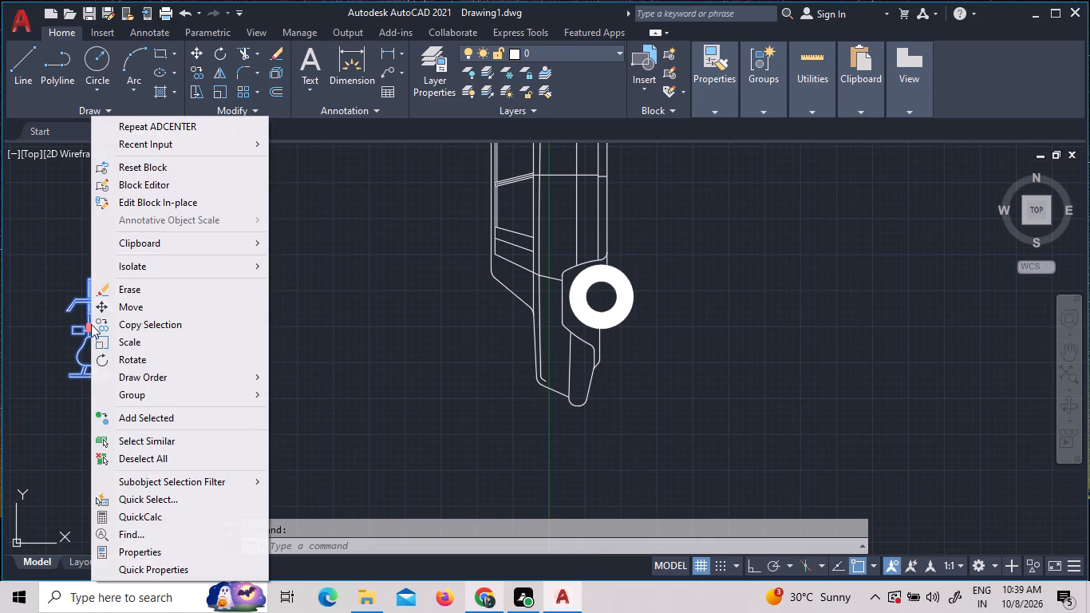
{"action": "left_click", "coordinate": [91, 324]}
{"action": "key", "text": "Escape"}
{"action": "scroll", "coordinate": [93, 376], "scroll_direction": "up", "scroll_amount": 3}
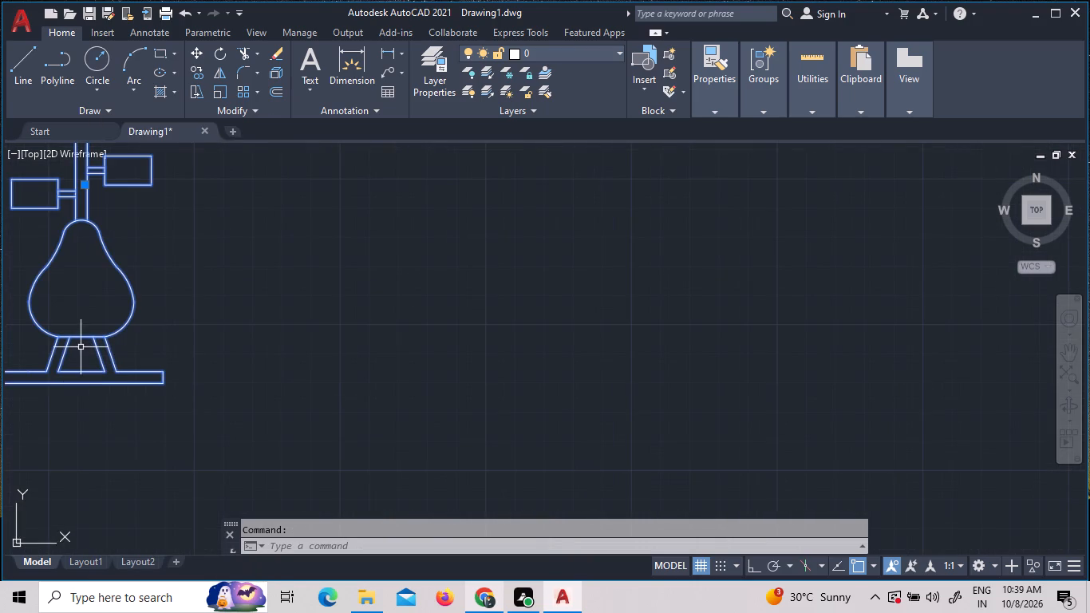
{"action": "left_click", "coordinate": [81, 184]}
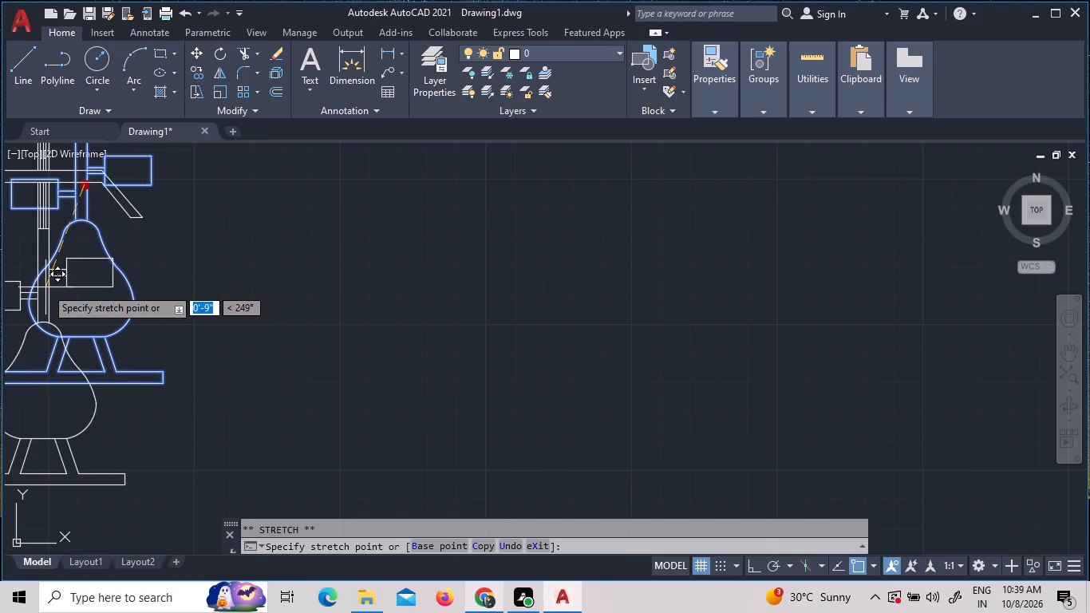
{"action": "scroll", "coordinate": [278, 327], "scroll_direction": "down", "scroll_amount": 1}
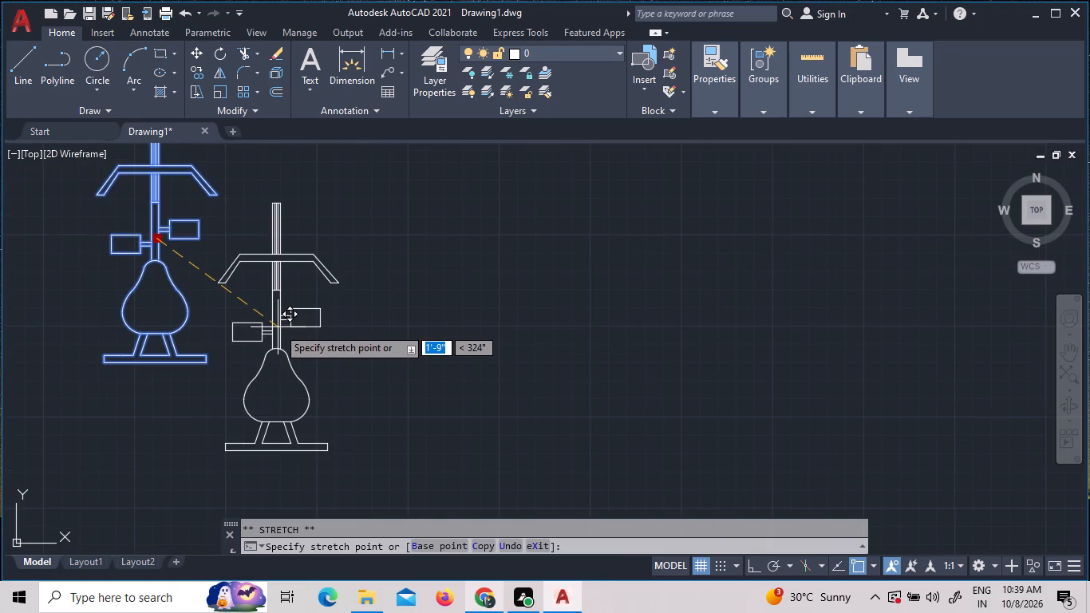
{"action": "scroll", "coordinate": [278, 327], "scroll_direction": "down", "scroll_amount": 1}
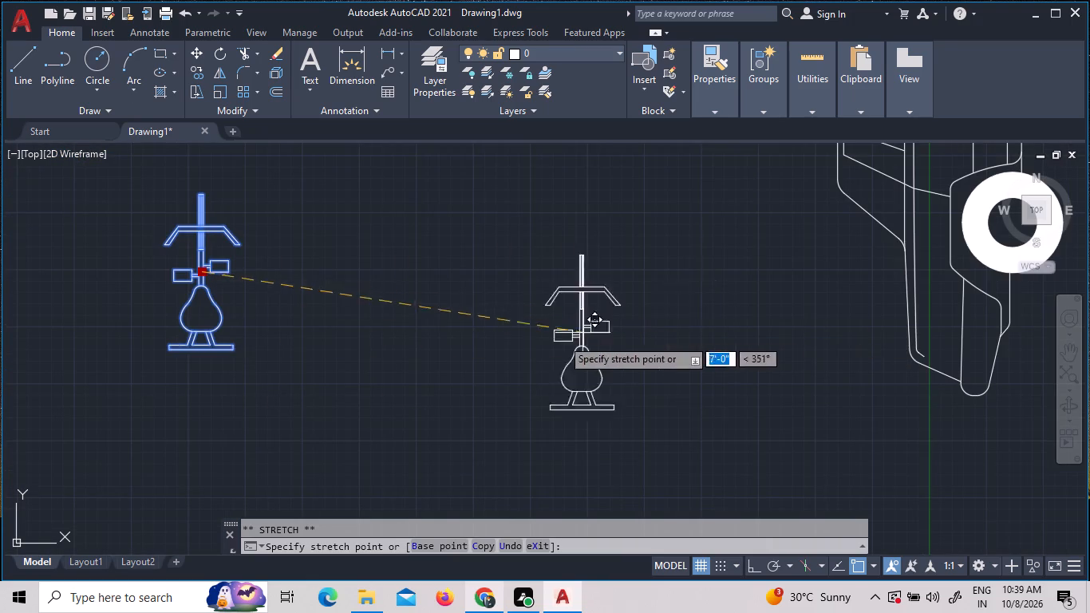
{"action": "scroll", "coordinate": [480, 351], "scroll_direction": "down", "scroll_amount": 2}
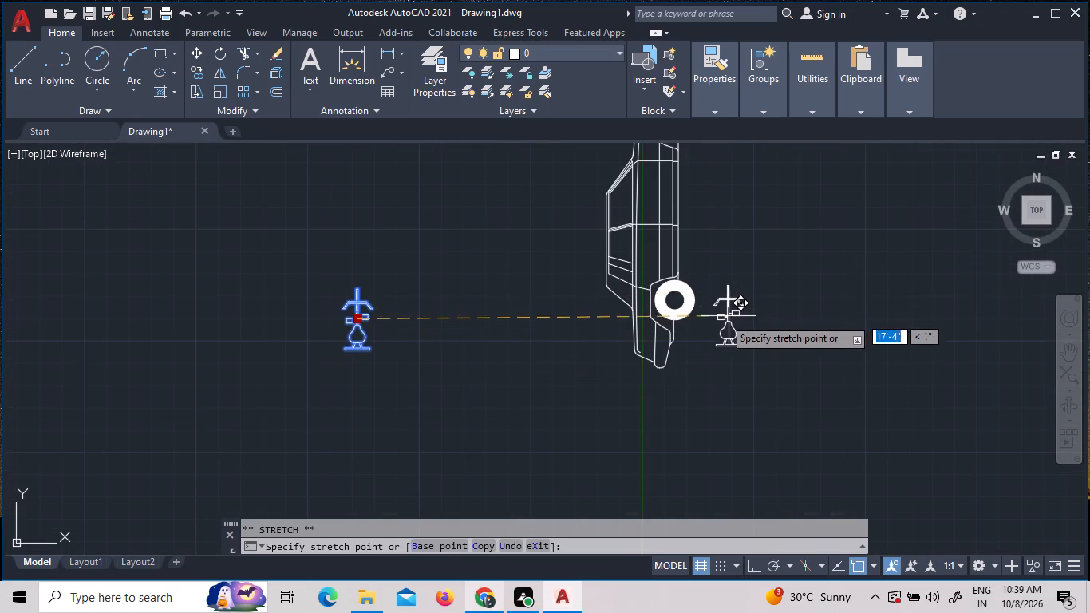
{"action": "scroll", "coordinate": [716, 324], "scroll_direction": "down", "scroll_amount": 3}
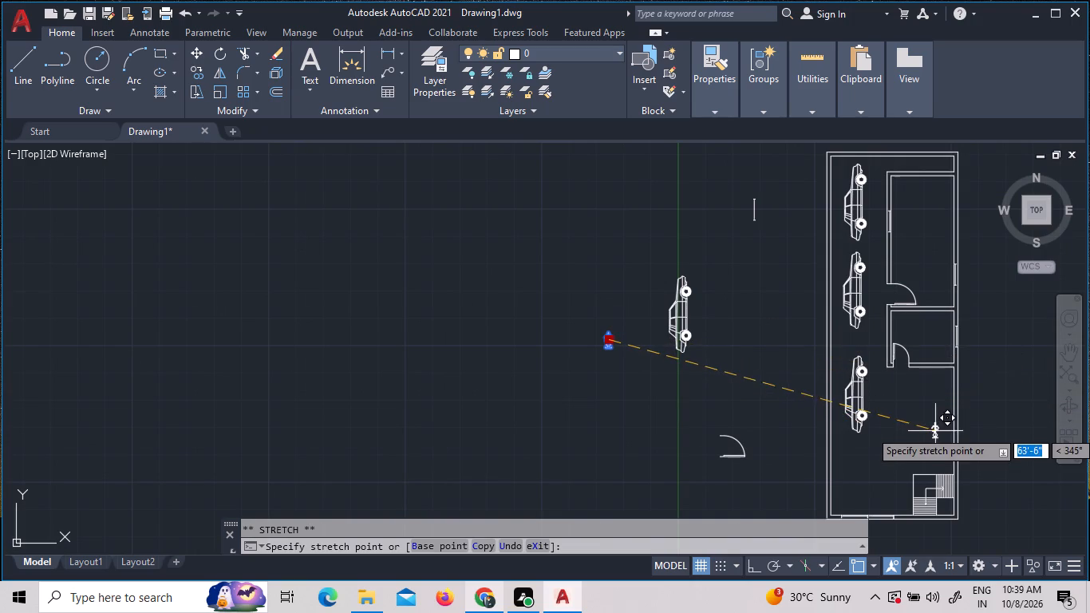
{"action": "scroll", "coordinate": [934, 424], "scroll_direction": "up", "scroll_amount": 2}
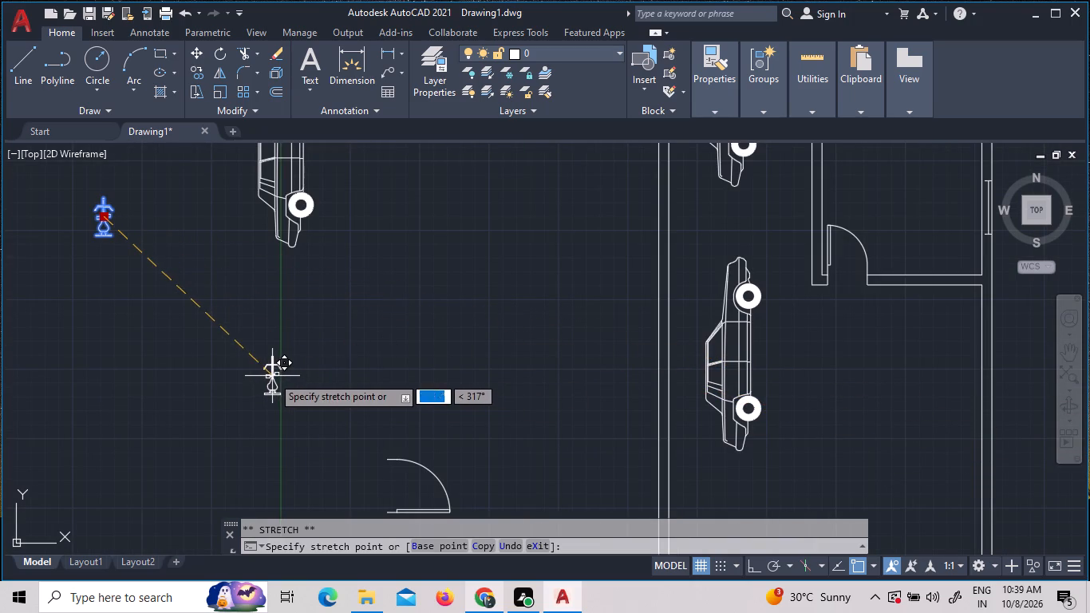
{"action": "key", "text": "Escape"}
Rotate the spare car outside the plan together with the exercise bike by 270° about the car's lower end, with Ortho on.
{"action": "left_click", "coordinate": [278, 215]}
{"action": "right_click", "coordinate": [278, 215]}
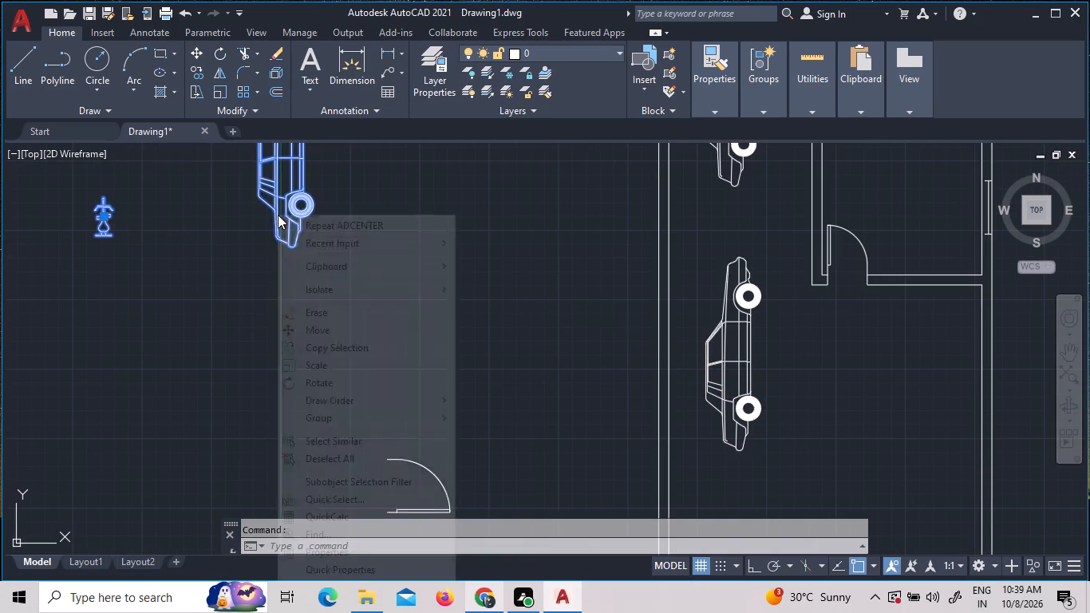
{"action": "left_click", "coordinate": [326, 381]}
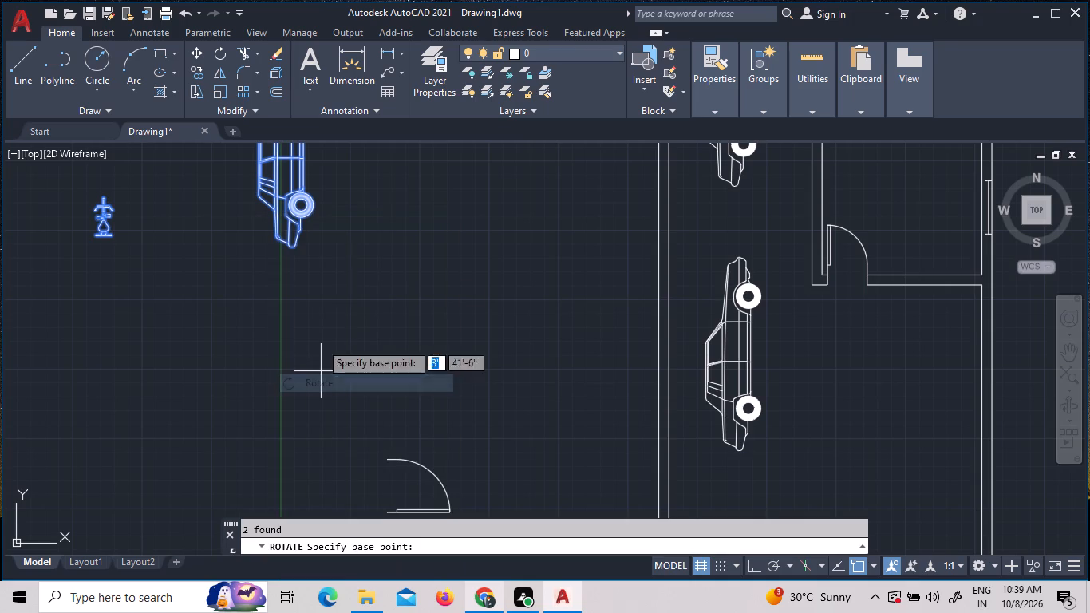
{"action": "left_click", "coordinate": [292, 223]}
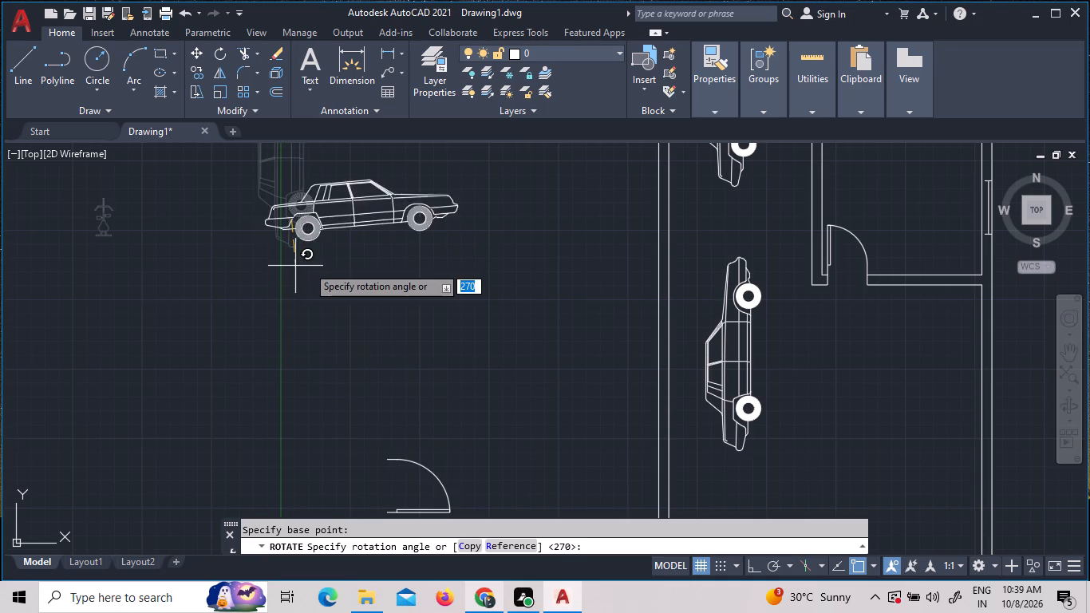
{"action": "key", "text": "F8"}
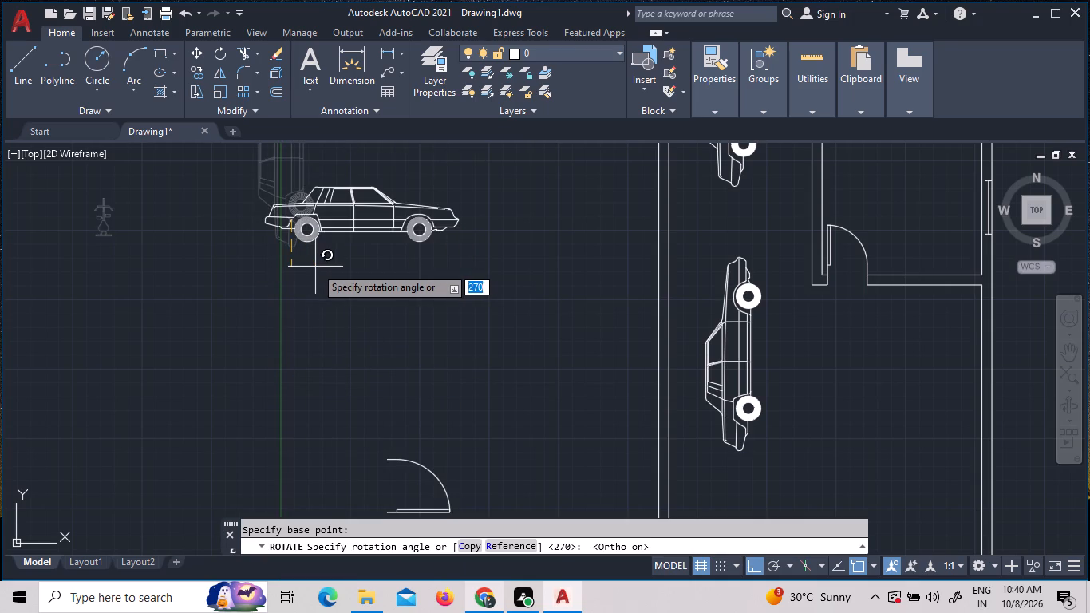
{"action": "left_click", "coordinate": [315, 267]}
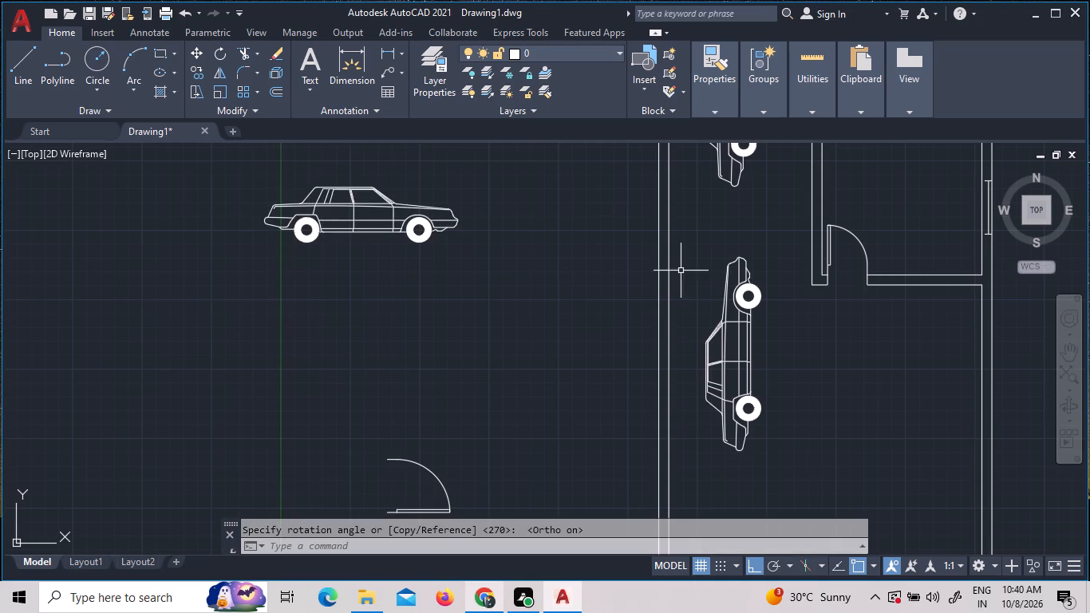
Erase the southernmost of the vertical cars inside the floor plan.
{"action": "left_click", "coordinate": [741, 326]}
{"action": "right_click", "coordinate": [735, 324]}
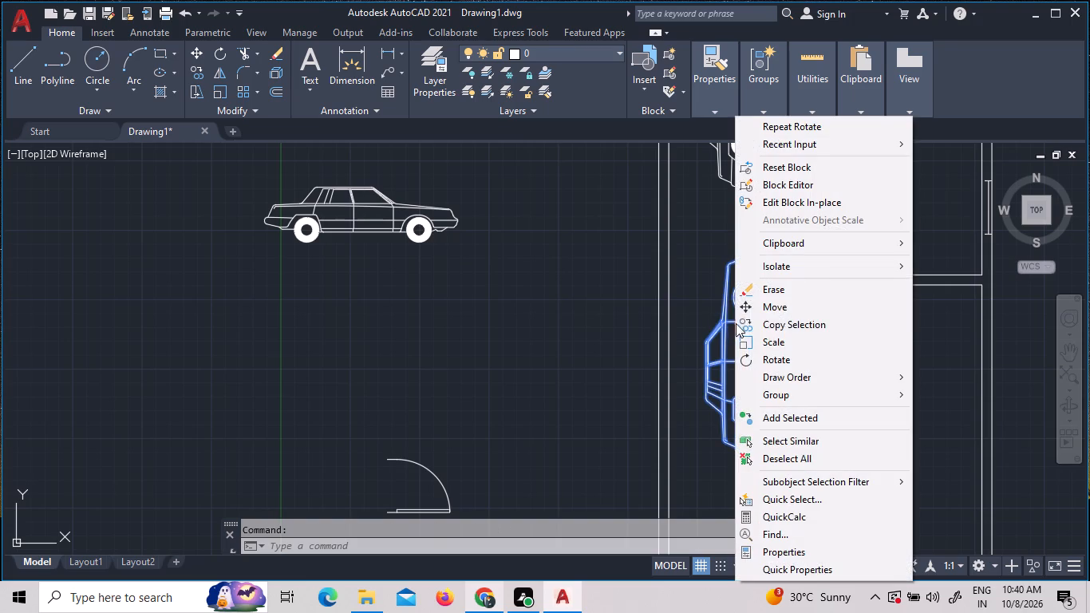
{"action": "left_click", "coordinate": [785, 290]}
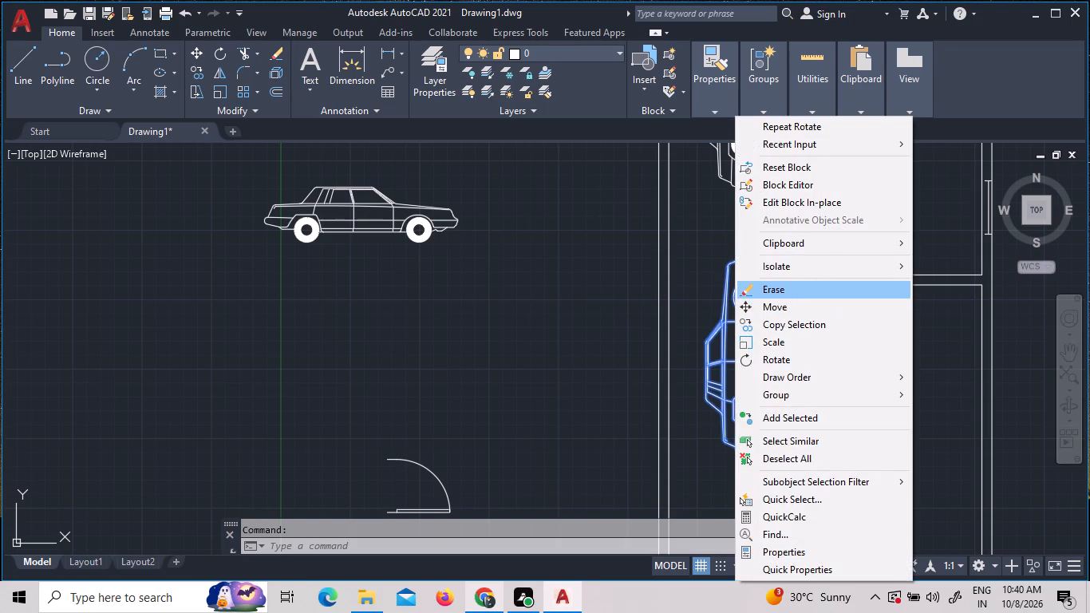
Copy the spare horizontal car twice into the floor plan, one below the other between the smaller room and the staircase, with Ortho off.
{"action": "left_click", "coordinate": [404, 217]}
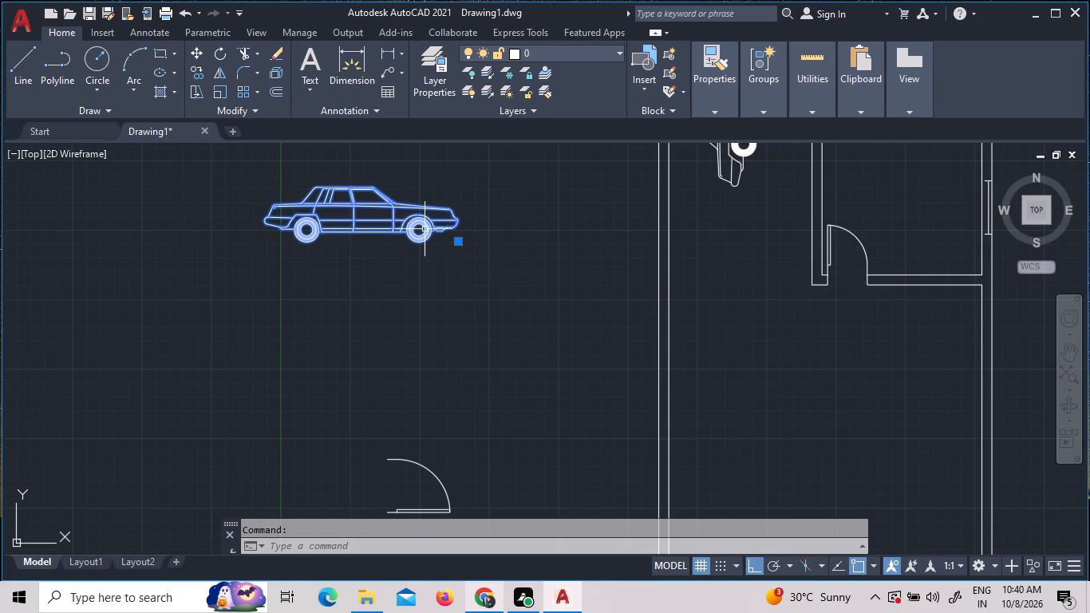
{"action": "right_click", "coordinate": [425, 229]}
{"action": "left_click", "coordinate": [483, 327]}
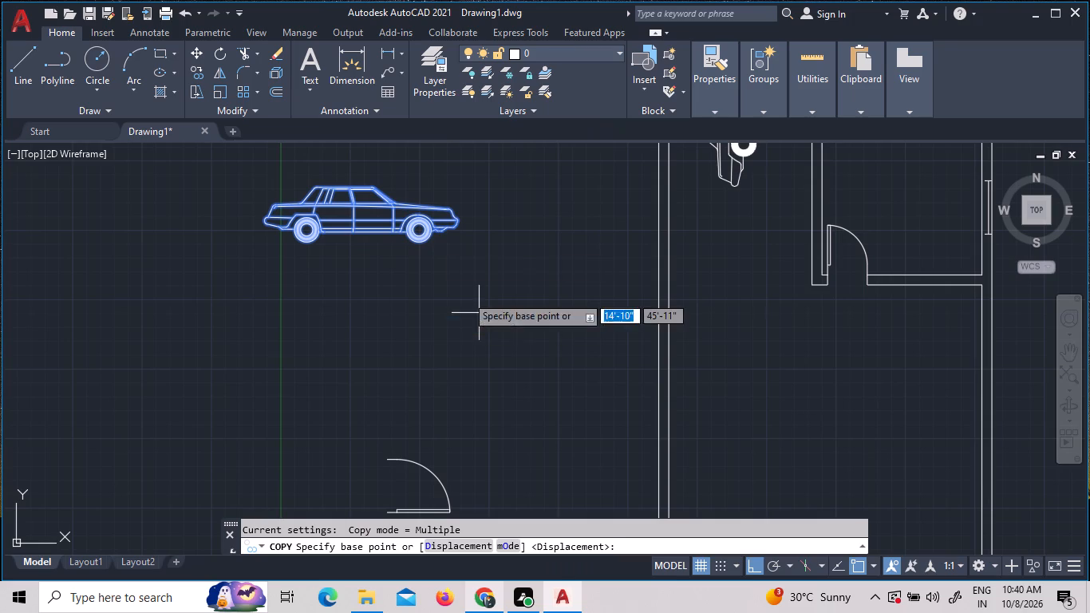
{"action": "left_click_drag", "start_coordinate": [393, 223], "coordinate": [409, 232]}
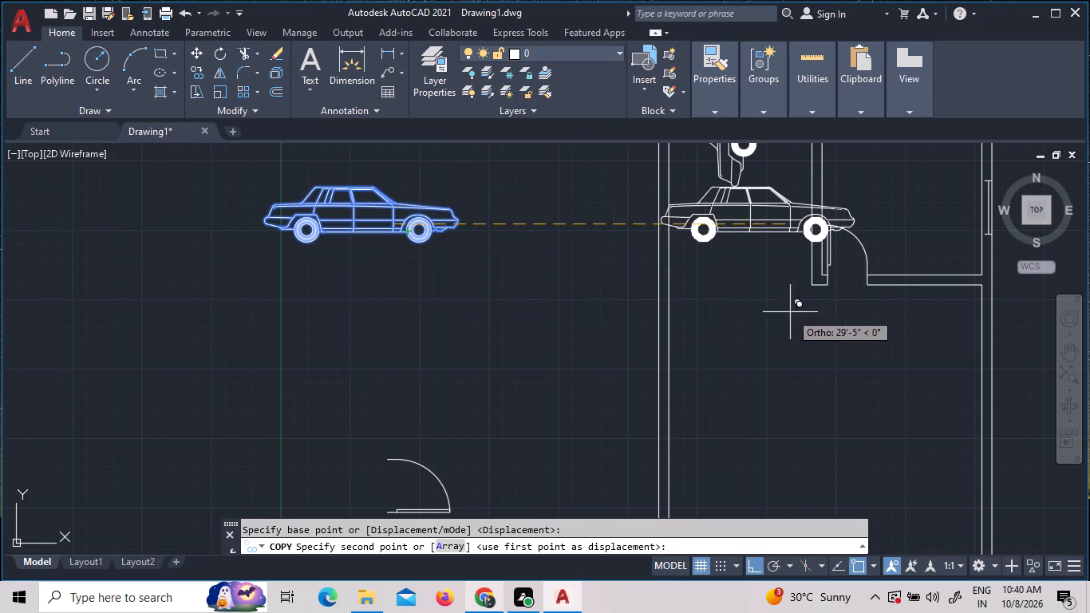
{"action": "key", "text": "F8"}
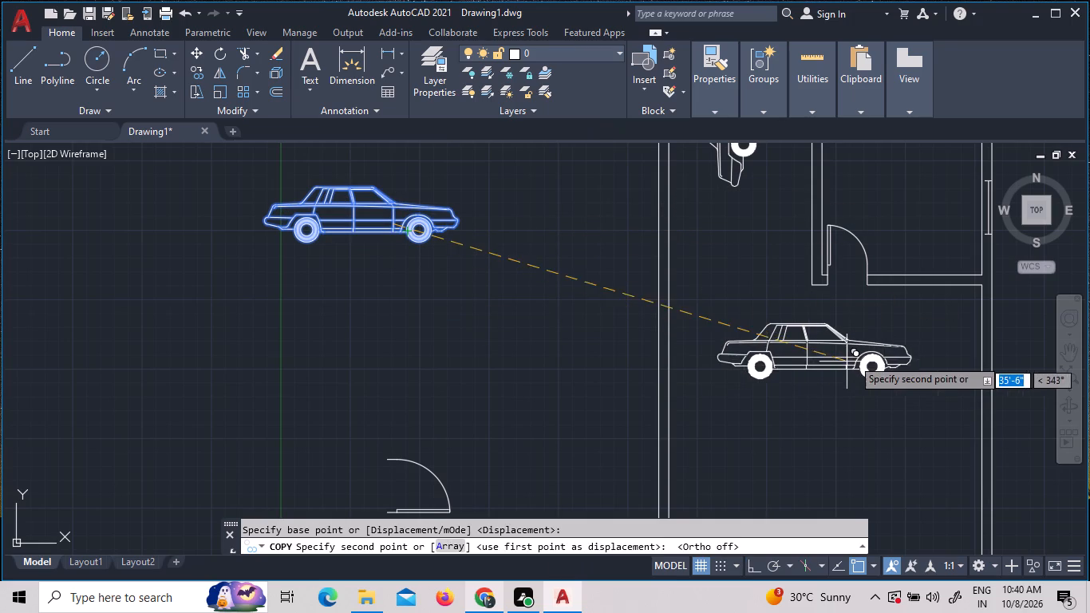
{"action": "left_click", "coordinate": [912, 358]}
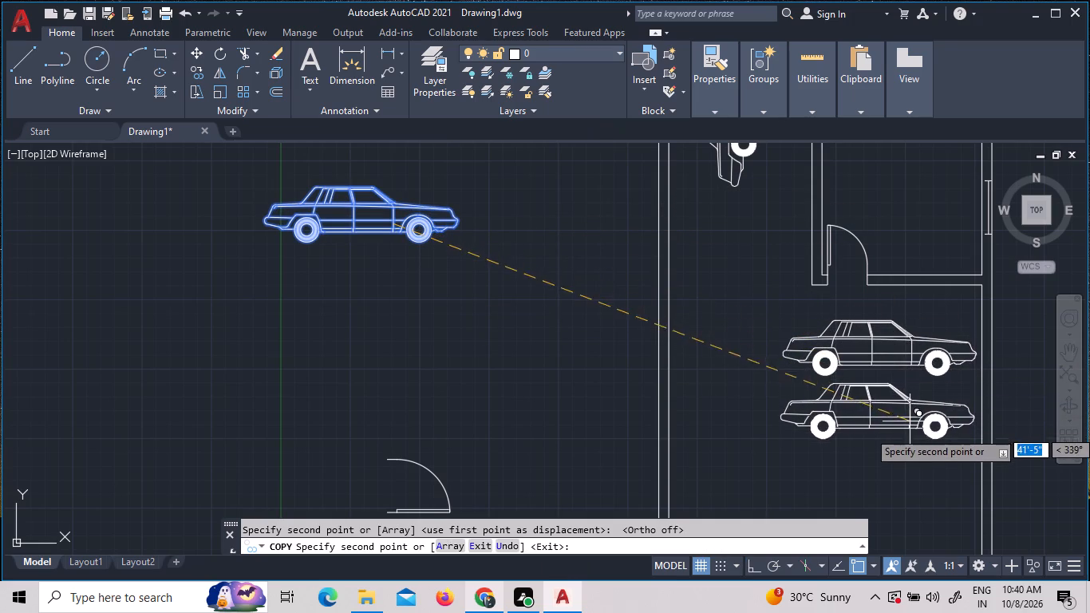
{"action": "scroll", "coordinate": [889, 417], "scroll_direction": "down", "scroll_amount": 2}
{"action": "scroll", "coordinate": [900, 446], "scroll_direction": "up", "scroll_amount": 1}
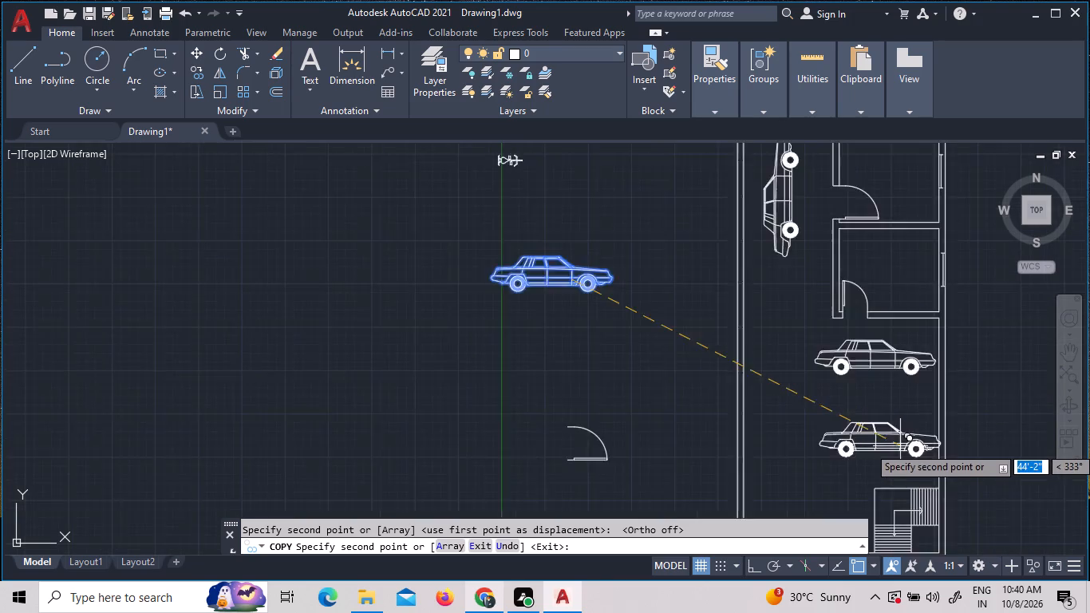
{"action": "scroll", "coordinate": [900, 446], "scroll_direction": "up", "scroll_amount": 1}
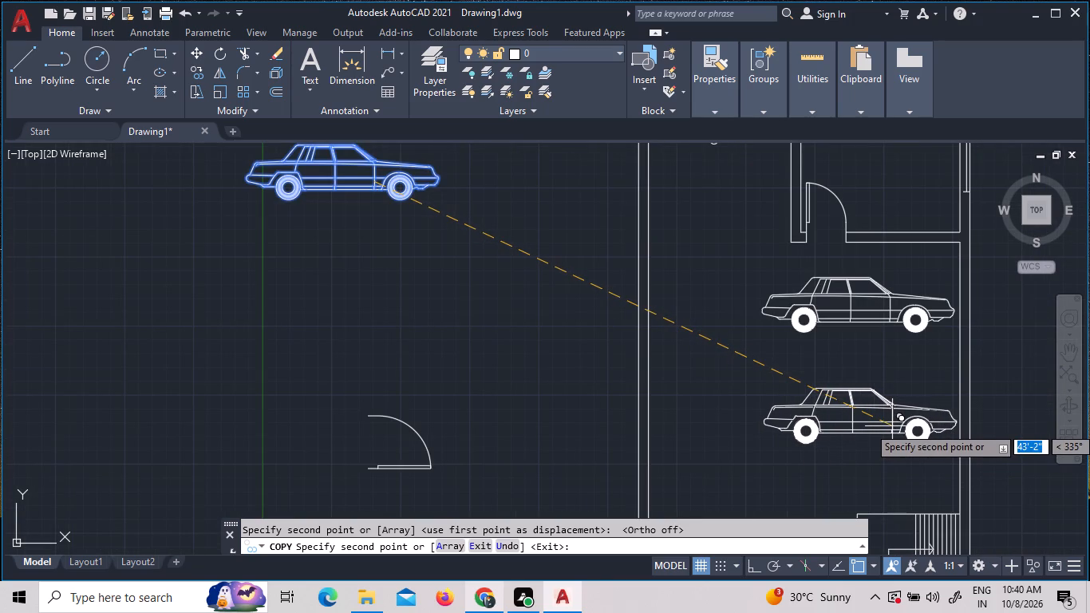
{"action": "left_click", "coordinate": [892, 426]}
{"action": "scroll", "coordinate": [848, 457], "scroll_direction": "down", "scroll_amount": 1}
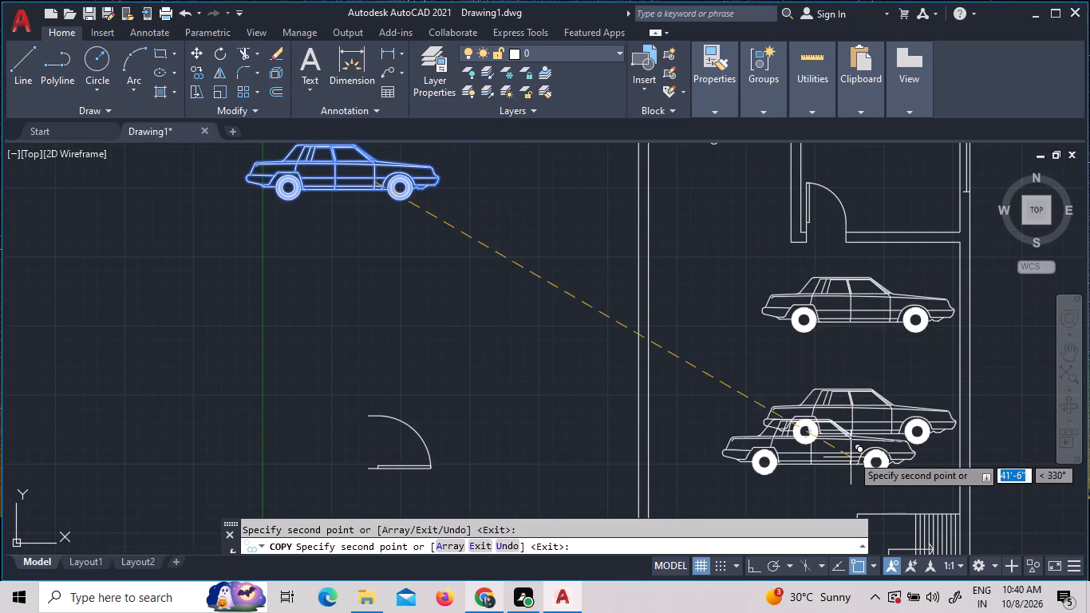
{"action": "scroll", "coordinate": [851, 455], "scroll_direction": "down", "scroll_amount": 3}
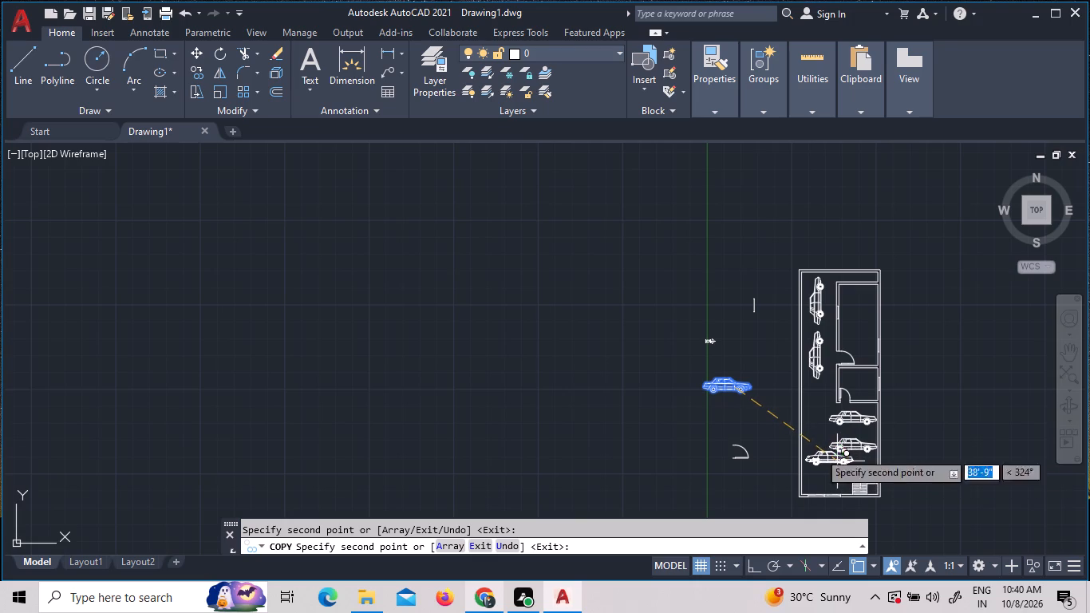
{"action": "scroll", "coordinate": [830, 352], "scroll_direction": "up", "scroll_amount": 3}
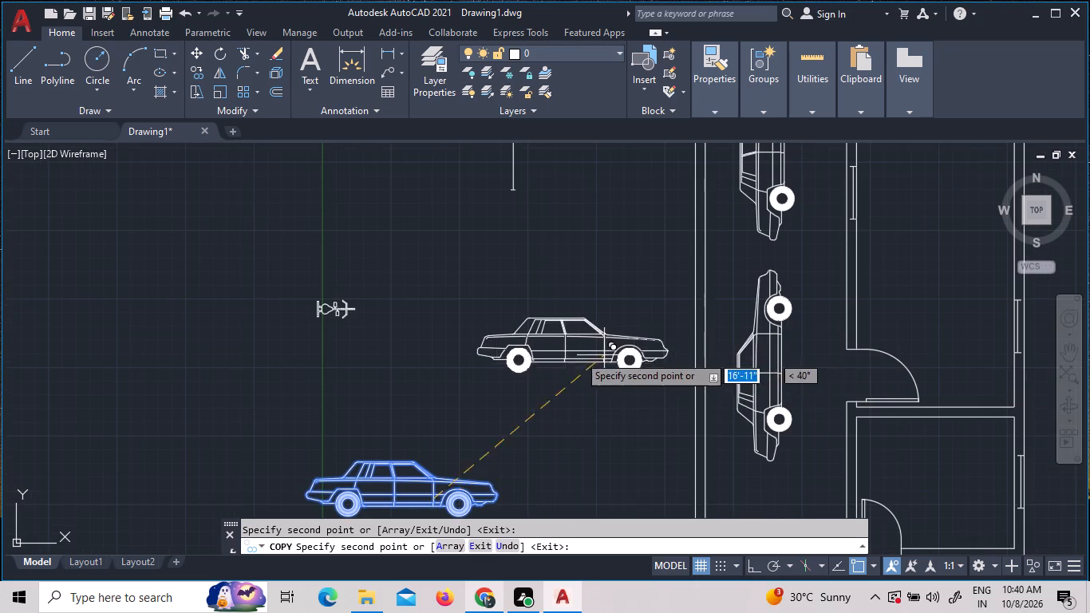
{"action": "key", "text": "Escape"}
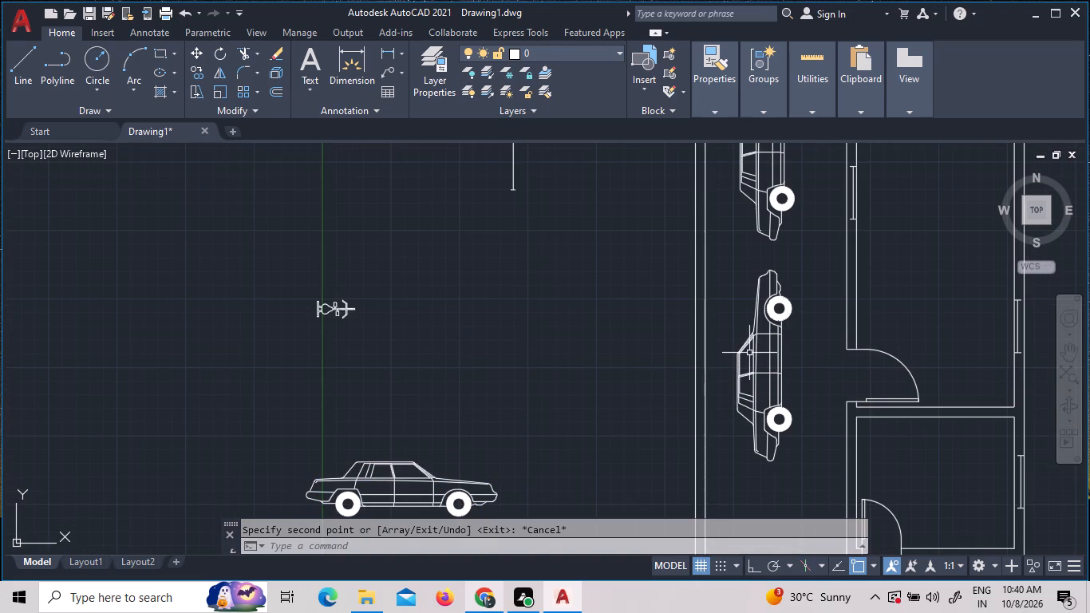
Move the southern of the two vertical cars inside the plan about 6'-8" southward along the driveway.
{"action": "left_click", "coordinate": [750, 353]}
{"action": "left_click", "coordinate": [741, 340]}
{"action": "right_click", "coordinate": [750, 339]}
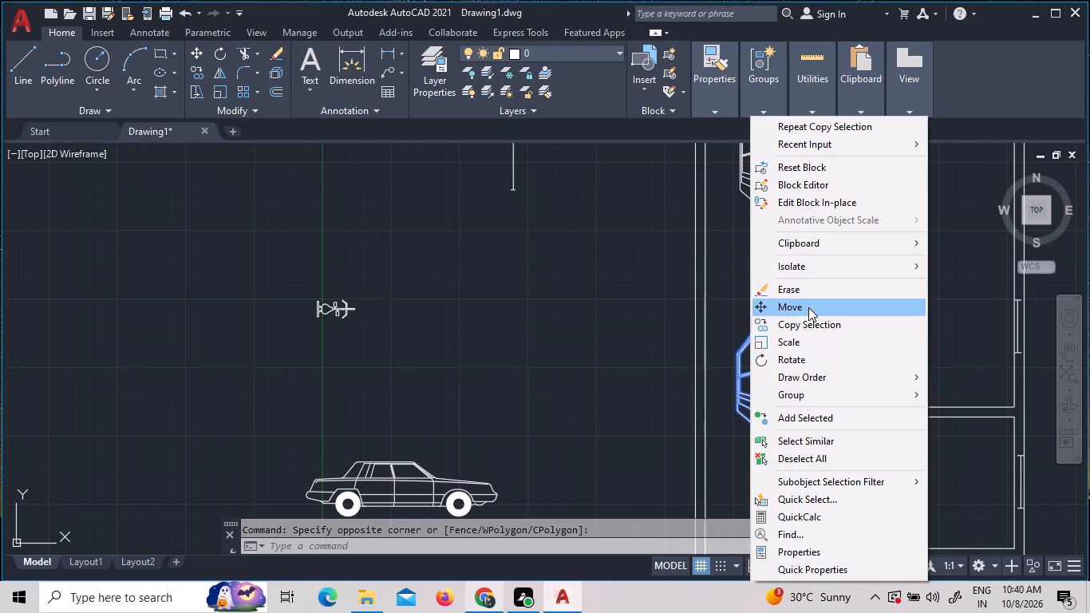
{"action": "left_click", "coordinate": [804, 306]}
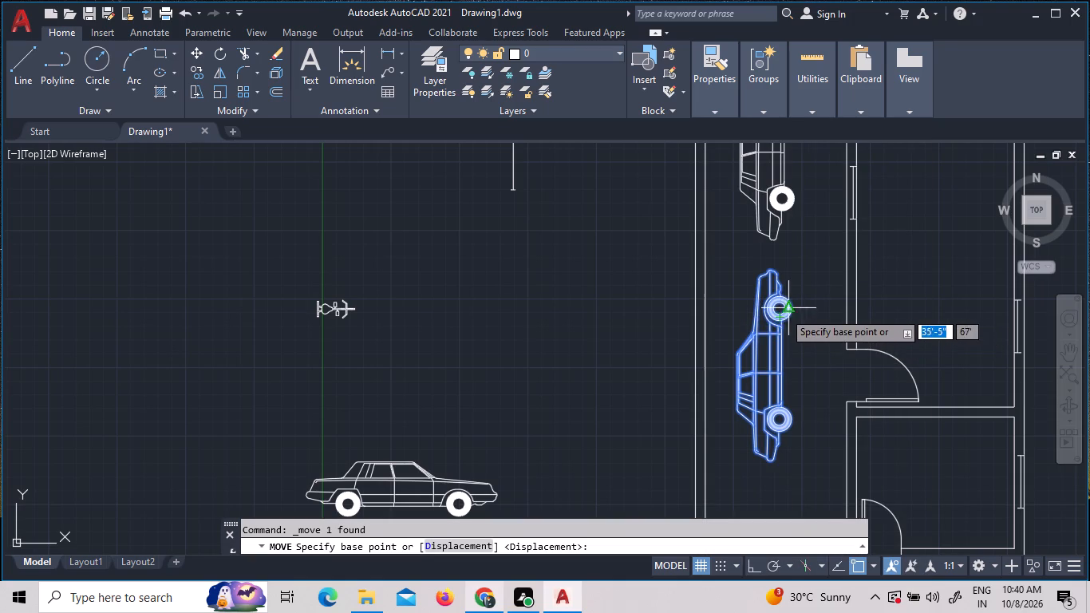
{"action": "left_click", "coordinate": [761, 373]}
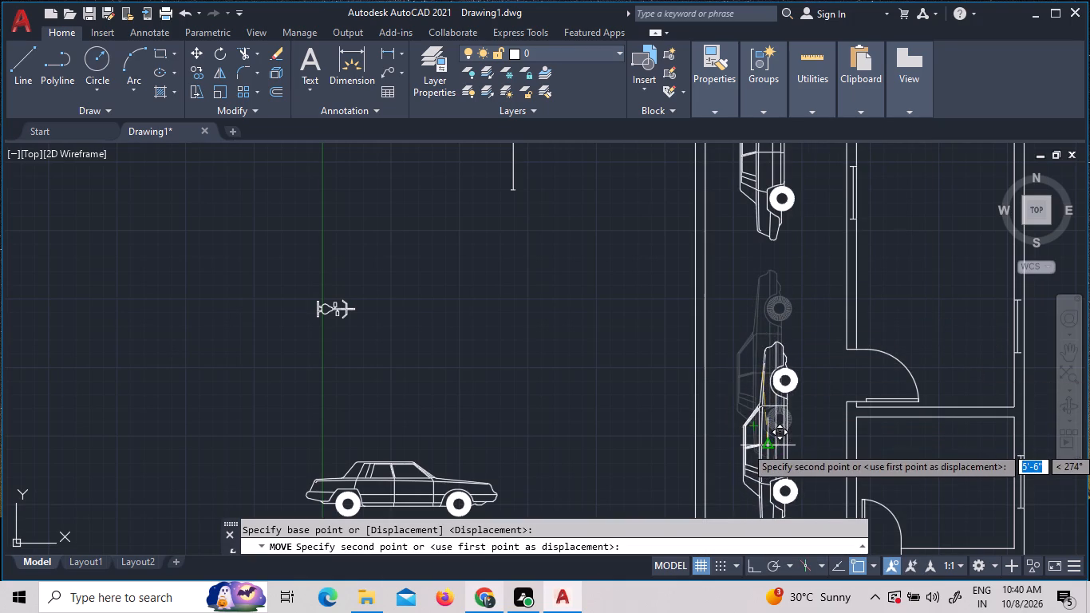
{"action": "scroll", "coordinate": [767, 426], "scroll_direction": "down", "scroll_amount": 2}
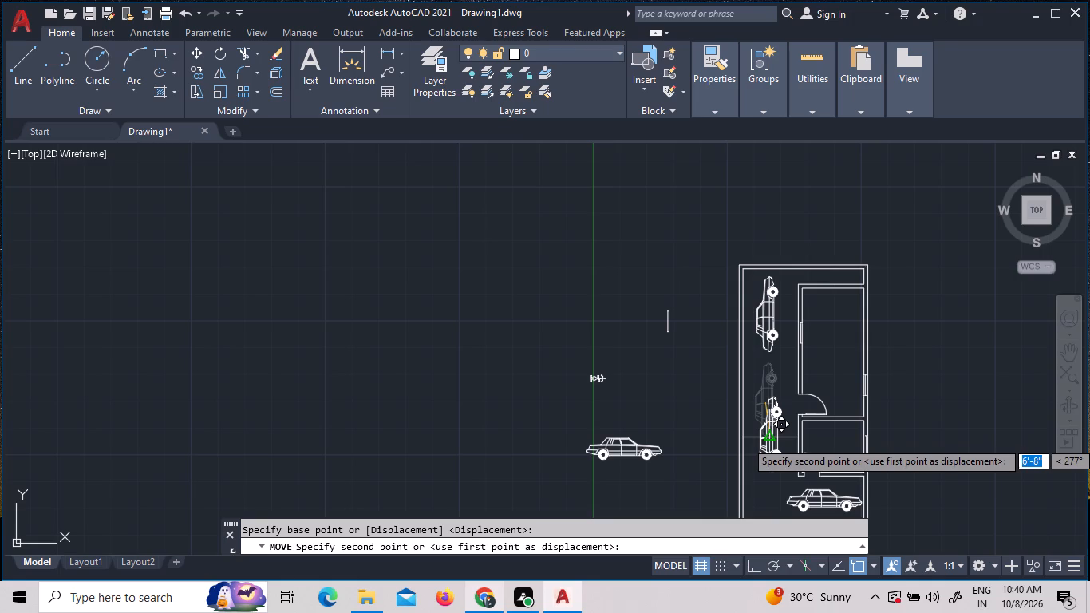
{"action": "left_click", "coordinate": [764, 441]}
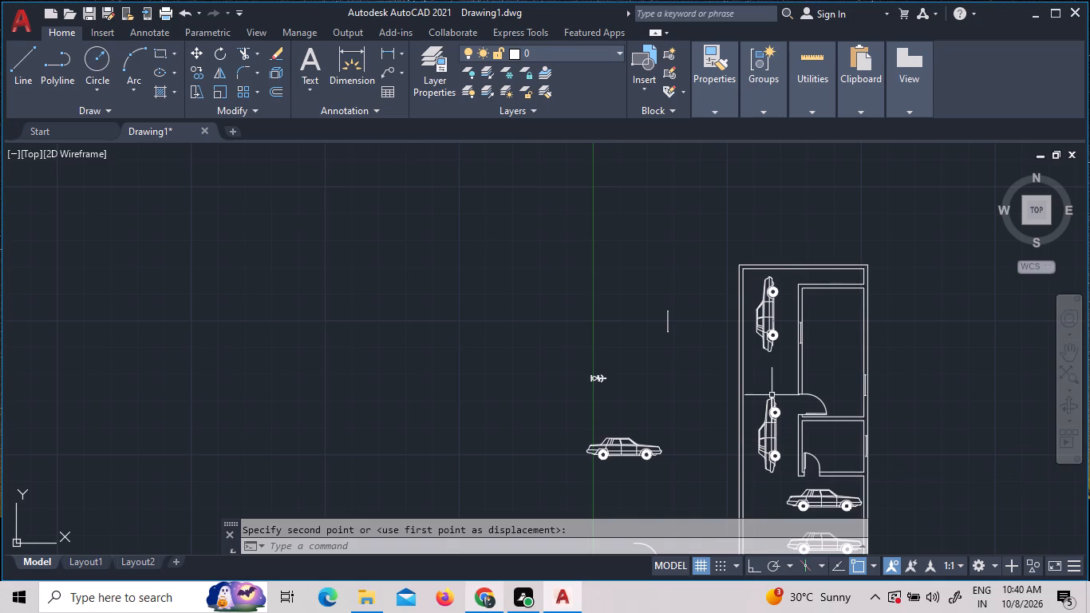
Move the northernmost vertical car inside the plan about 4'-6" southward.
{"action": "left_click", "coordinate": [764, 322]}
{"action": "right_click", "coordinate": [761, 322]}
{"action": "left_click", "coordinate": [804, 309]}
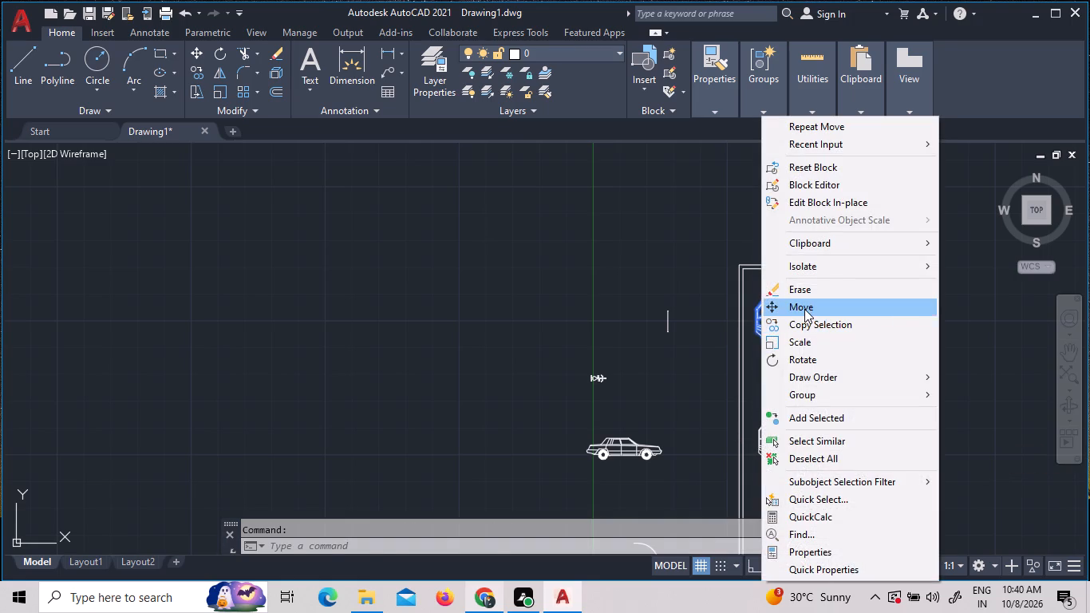
{"action": "left_click", "coordinate": [768, 318]}
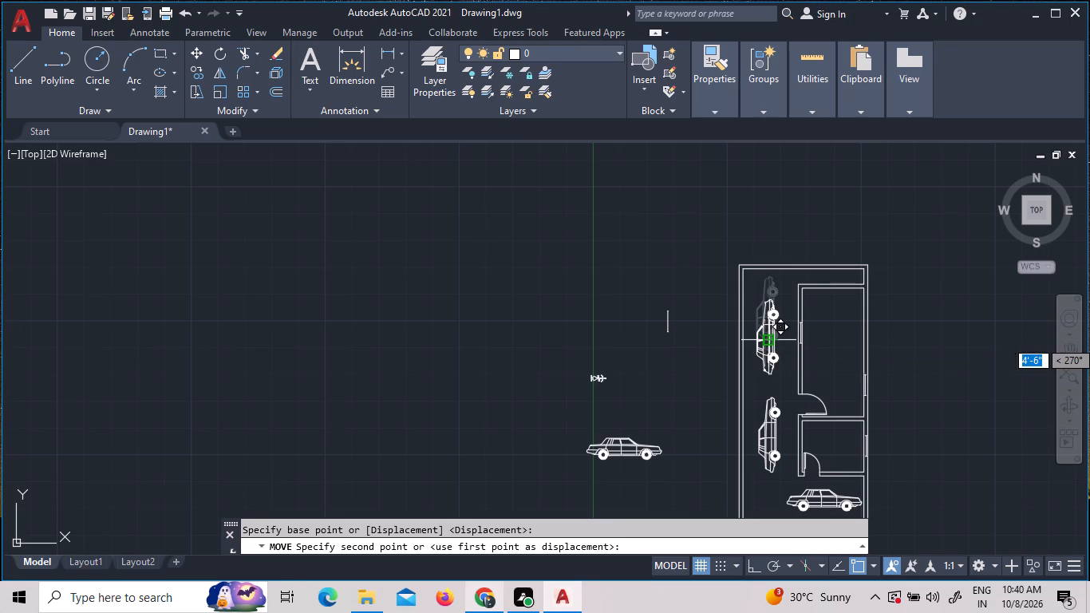
{"action": "left_click", "coordinate": [766, 340]}
Examine the rearranged cars and the space around the staircase in the floor plan.
{"action": "scroll", "coordinate": [800, 333], "scroll_direction": "down", "scroll_amount": 2}
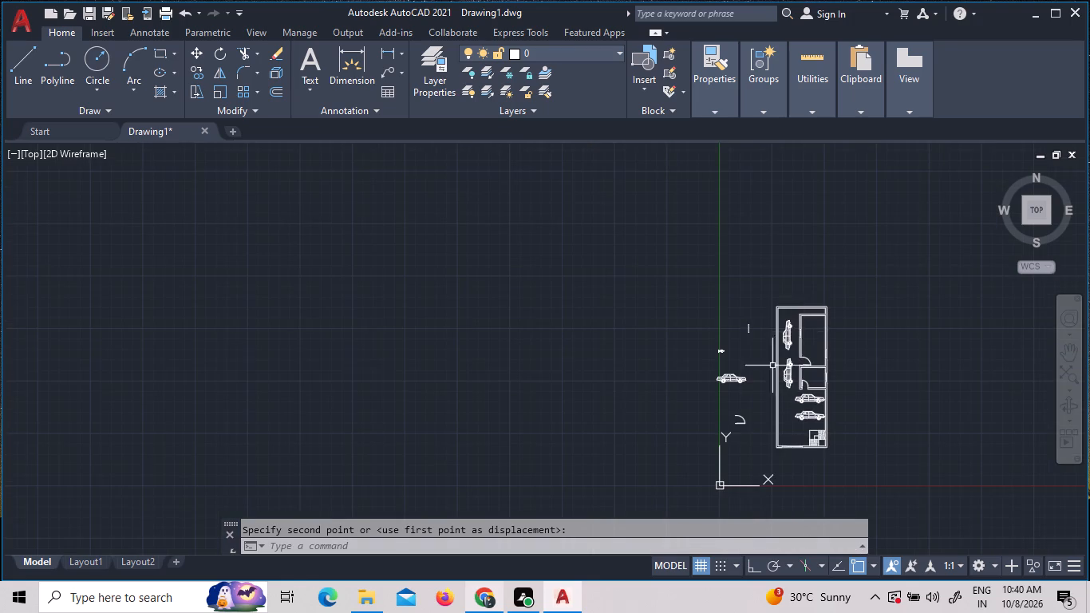
{"action": "scroll", "coordinate": [796, 425], "scroll_direction": "up", "scroll_amount": 3}
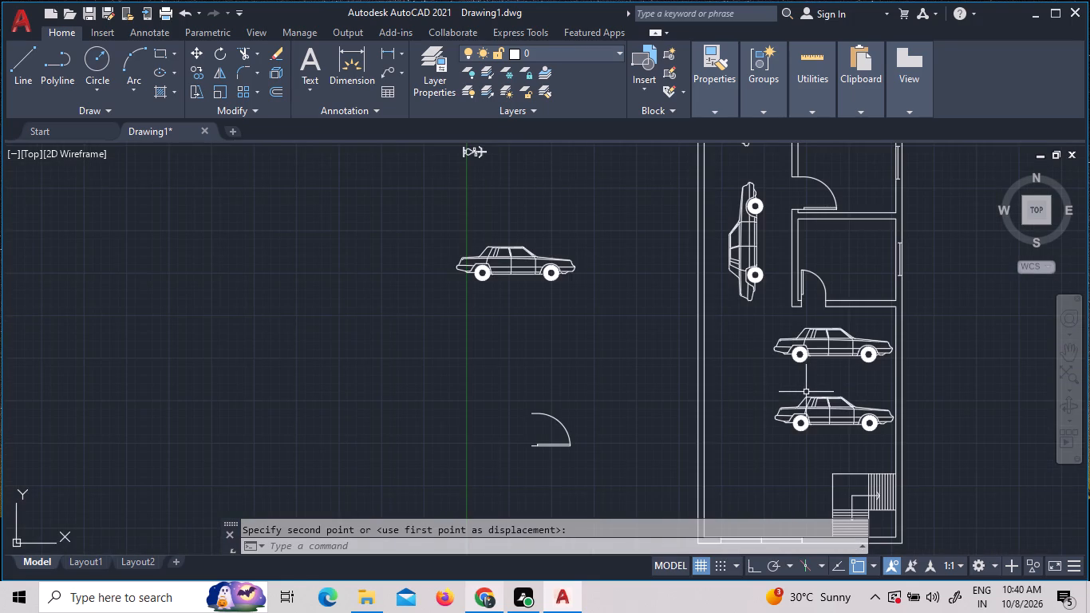
{"action": "scroll", "coordinate": [806, 392], "scroll_direction": "down", "scroll_amount": 2}
{"action": "scroll", "coordinate": [799, 406], "scroll_direction": "up", "scroll_amount": 2}
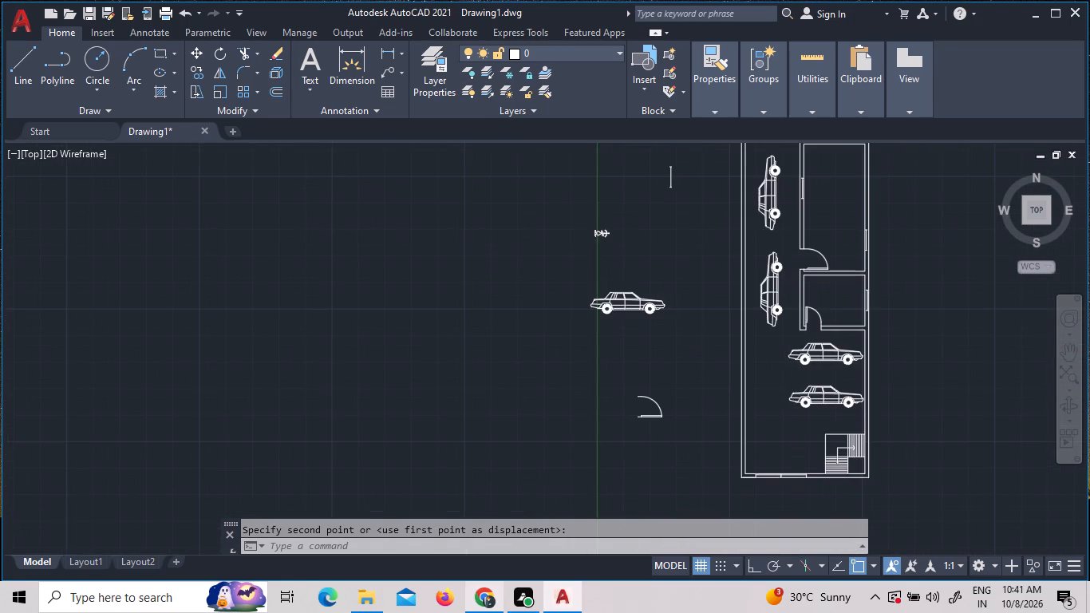
{"action": "scroll", "coordinate": [802, 418], "scroll_direction": "up", "scroll_amount": 1}
{"action": "scroll", "coordinate": [802, 419], "scroll_direction": "down", "scroll_amount": 2}
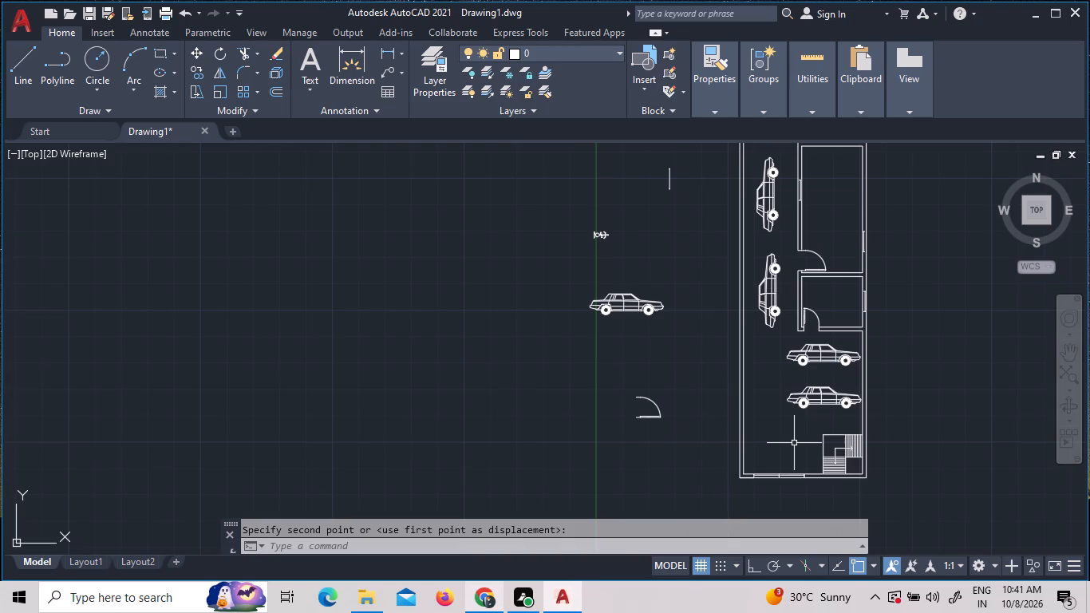
{"action": "scroll", "coordinate": [768, 432], "scroll_direction": "up", "scroll_amount": 1}
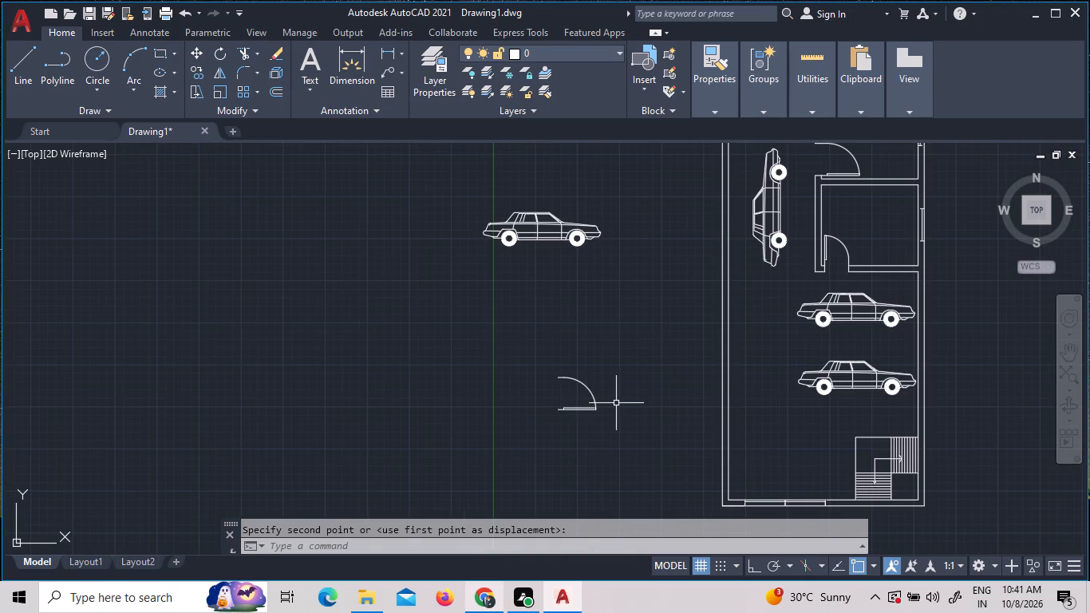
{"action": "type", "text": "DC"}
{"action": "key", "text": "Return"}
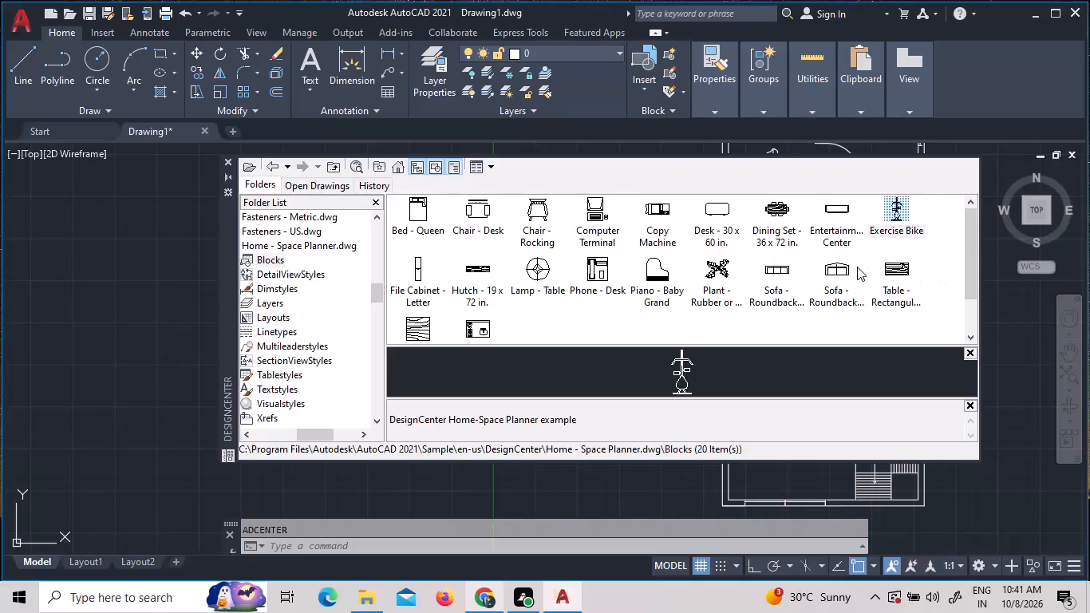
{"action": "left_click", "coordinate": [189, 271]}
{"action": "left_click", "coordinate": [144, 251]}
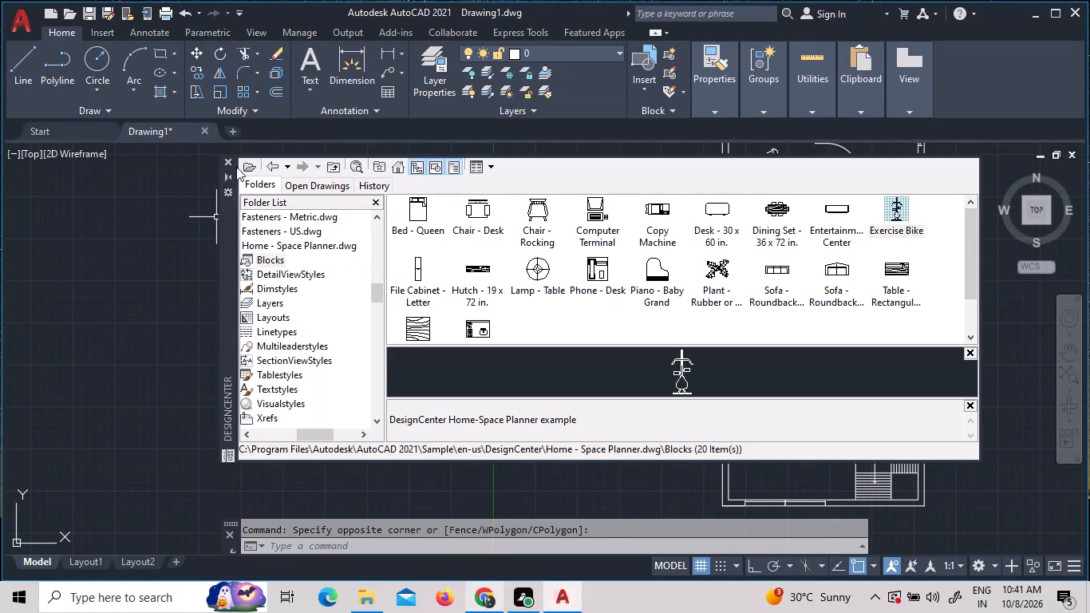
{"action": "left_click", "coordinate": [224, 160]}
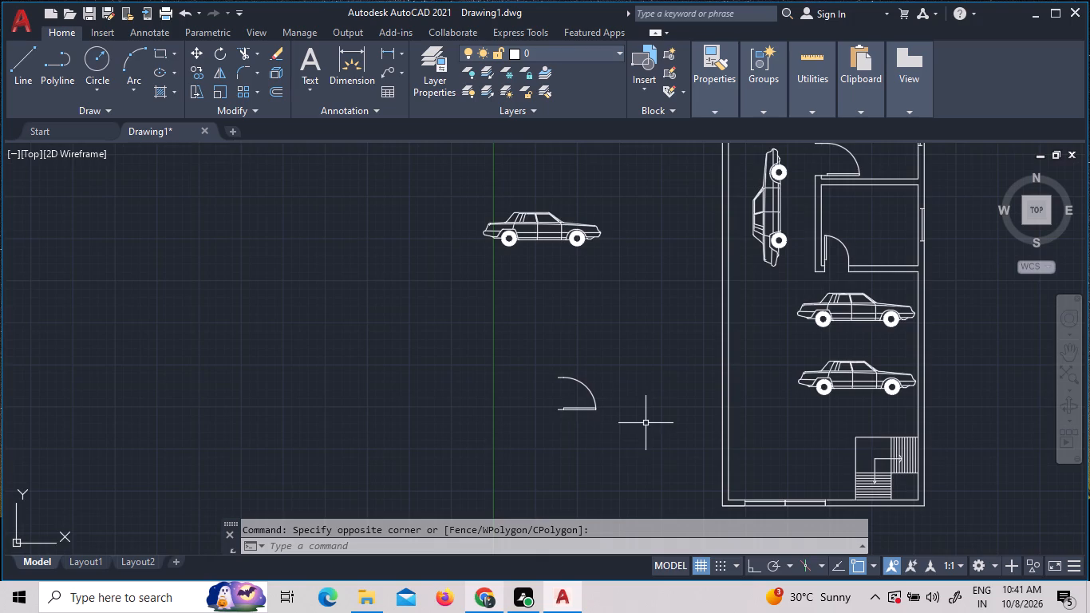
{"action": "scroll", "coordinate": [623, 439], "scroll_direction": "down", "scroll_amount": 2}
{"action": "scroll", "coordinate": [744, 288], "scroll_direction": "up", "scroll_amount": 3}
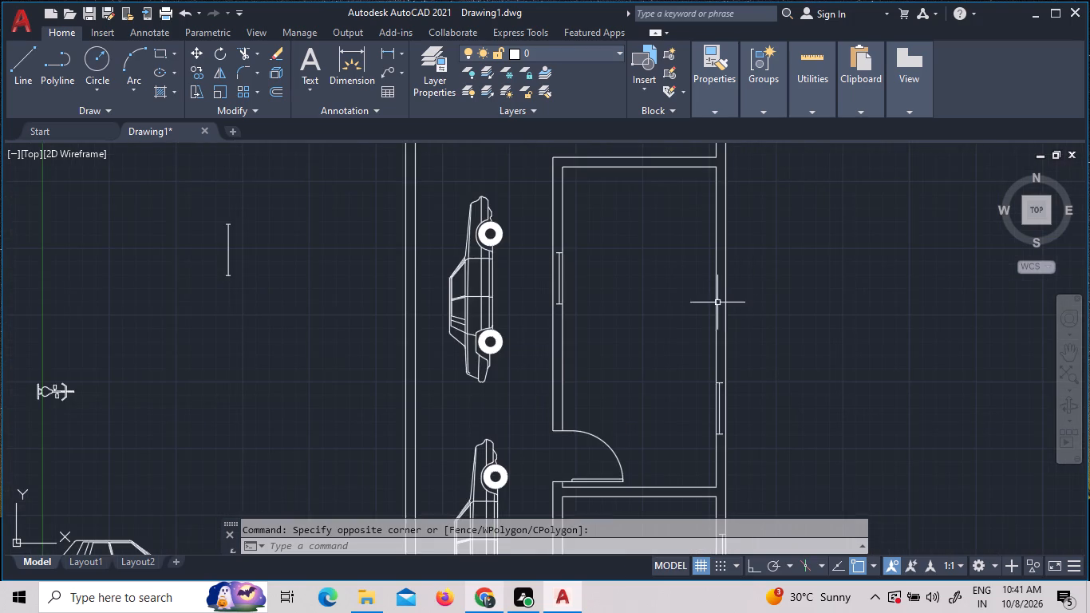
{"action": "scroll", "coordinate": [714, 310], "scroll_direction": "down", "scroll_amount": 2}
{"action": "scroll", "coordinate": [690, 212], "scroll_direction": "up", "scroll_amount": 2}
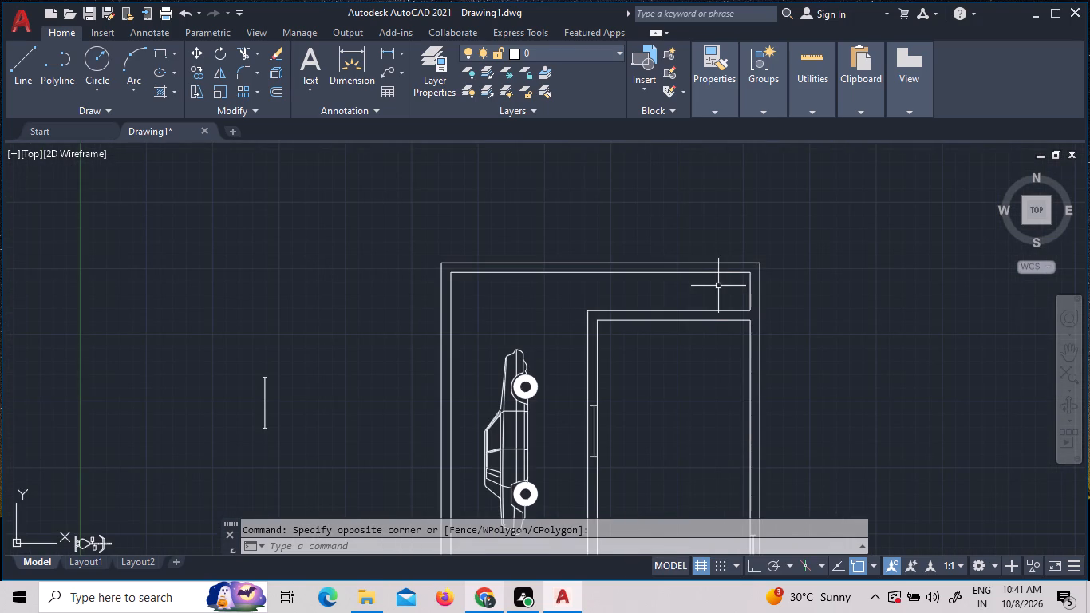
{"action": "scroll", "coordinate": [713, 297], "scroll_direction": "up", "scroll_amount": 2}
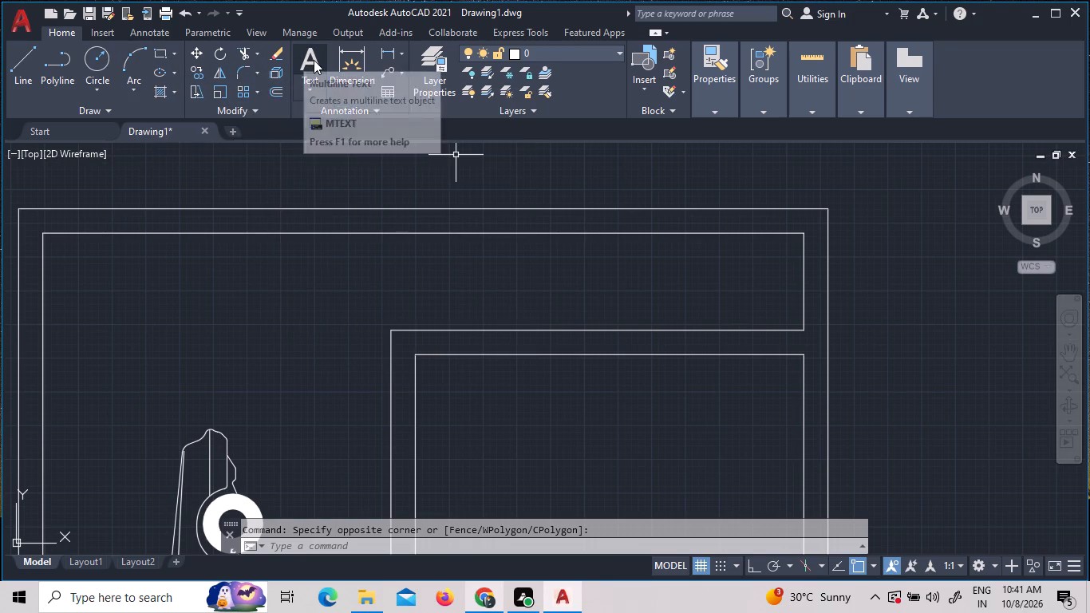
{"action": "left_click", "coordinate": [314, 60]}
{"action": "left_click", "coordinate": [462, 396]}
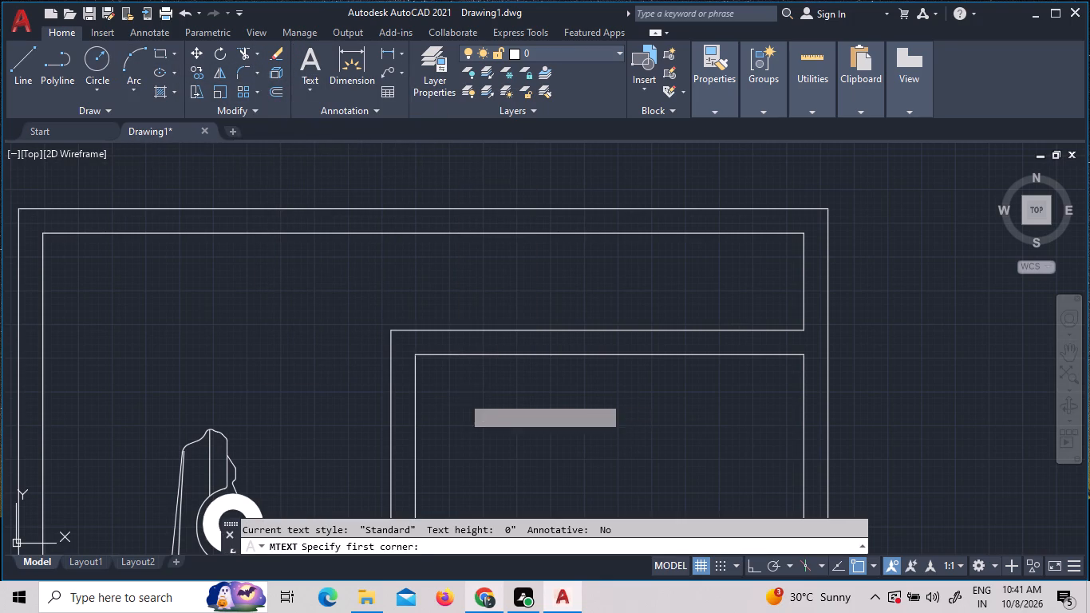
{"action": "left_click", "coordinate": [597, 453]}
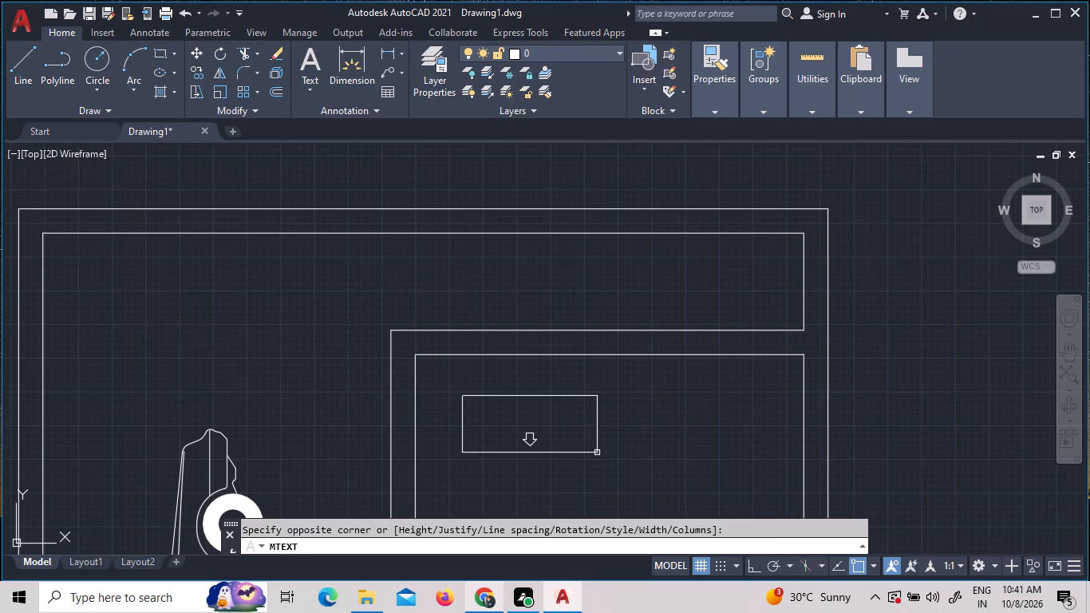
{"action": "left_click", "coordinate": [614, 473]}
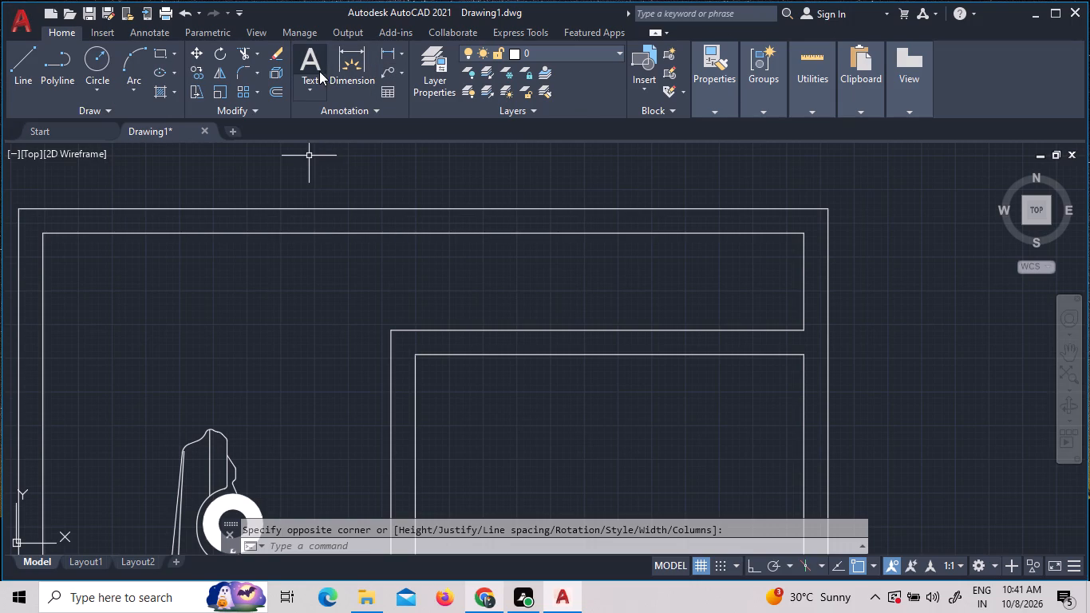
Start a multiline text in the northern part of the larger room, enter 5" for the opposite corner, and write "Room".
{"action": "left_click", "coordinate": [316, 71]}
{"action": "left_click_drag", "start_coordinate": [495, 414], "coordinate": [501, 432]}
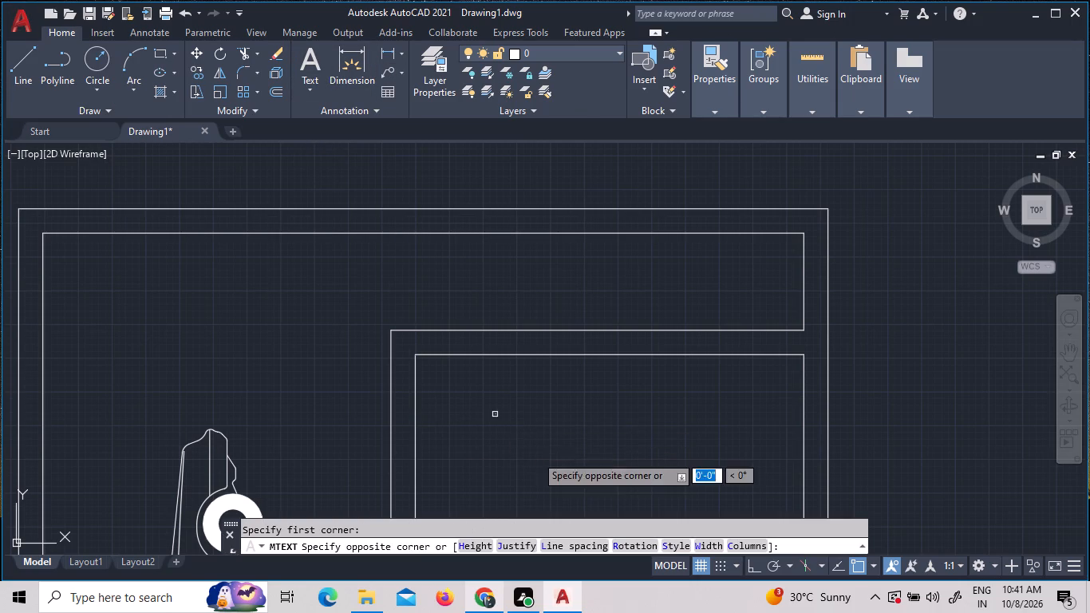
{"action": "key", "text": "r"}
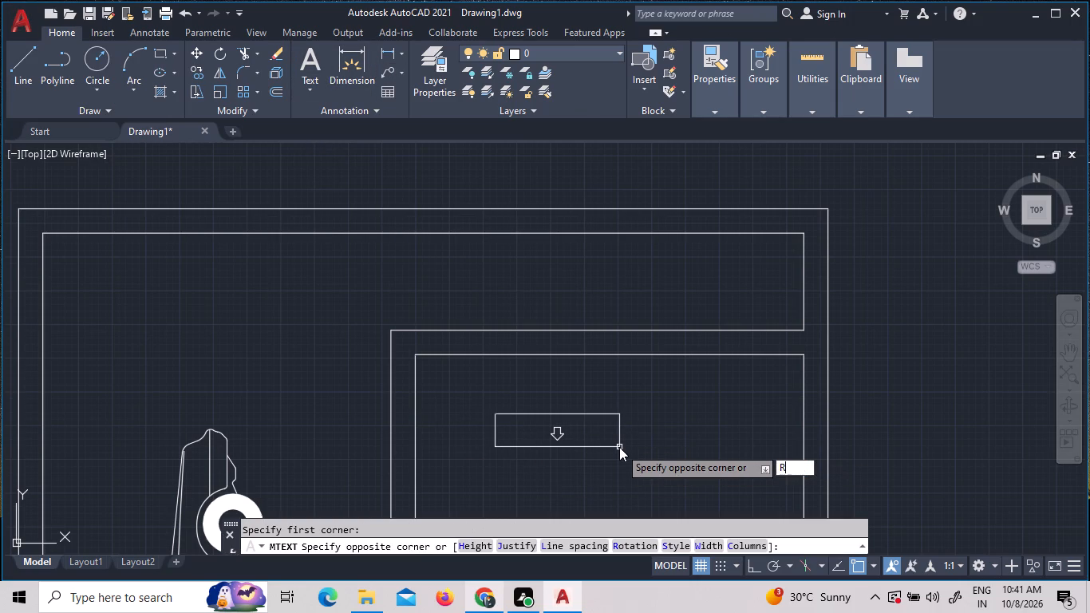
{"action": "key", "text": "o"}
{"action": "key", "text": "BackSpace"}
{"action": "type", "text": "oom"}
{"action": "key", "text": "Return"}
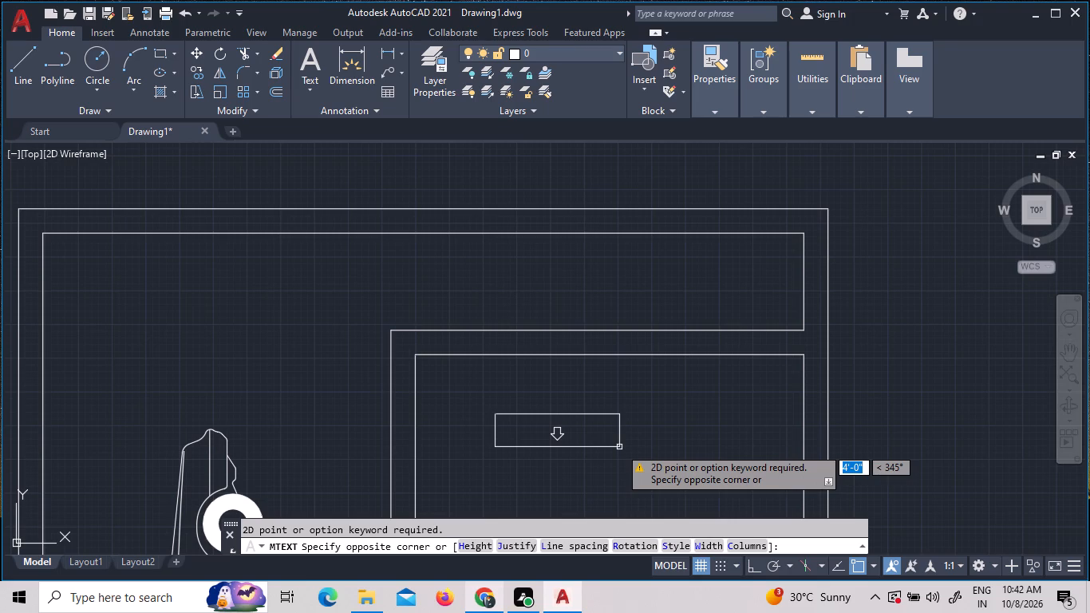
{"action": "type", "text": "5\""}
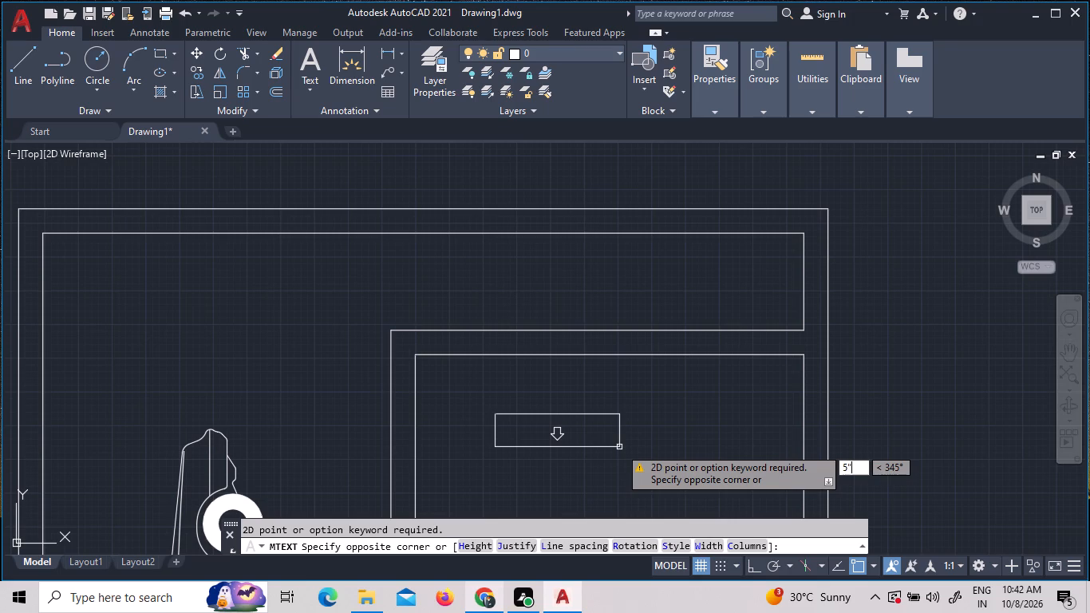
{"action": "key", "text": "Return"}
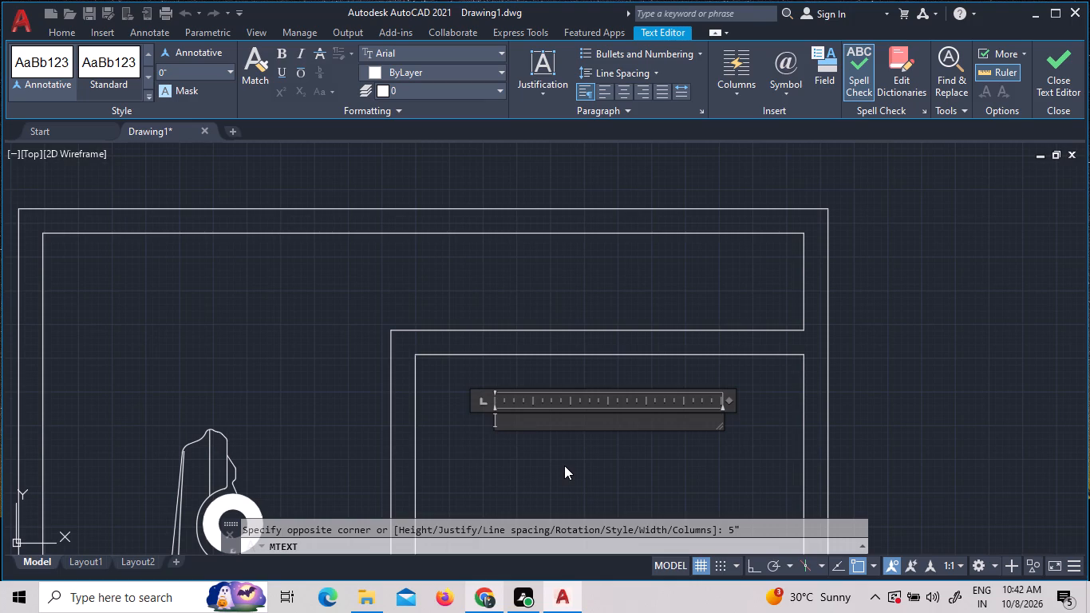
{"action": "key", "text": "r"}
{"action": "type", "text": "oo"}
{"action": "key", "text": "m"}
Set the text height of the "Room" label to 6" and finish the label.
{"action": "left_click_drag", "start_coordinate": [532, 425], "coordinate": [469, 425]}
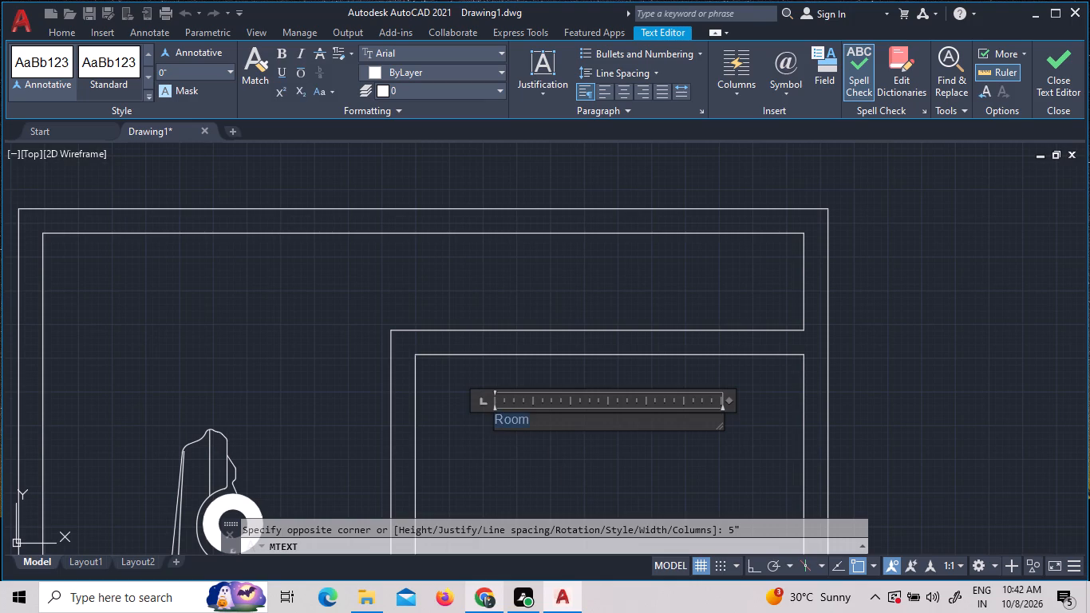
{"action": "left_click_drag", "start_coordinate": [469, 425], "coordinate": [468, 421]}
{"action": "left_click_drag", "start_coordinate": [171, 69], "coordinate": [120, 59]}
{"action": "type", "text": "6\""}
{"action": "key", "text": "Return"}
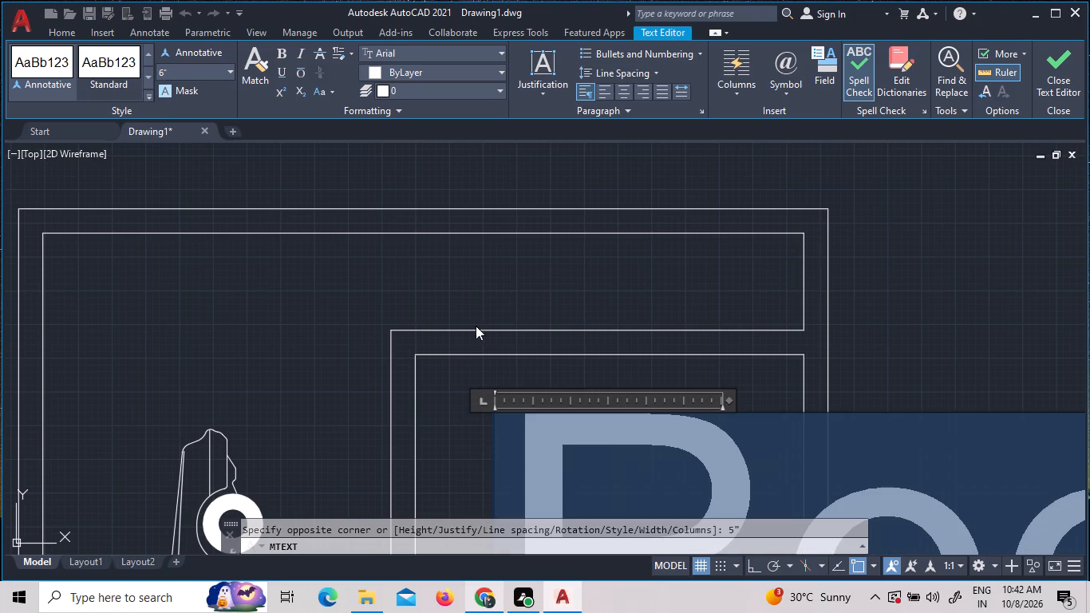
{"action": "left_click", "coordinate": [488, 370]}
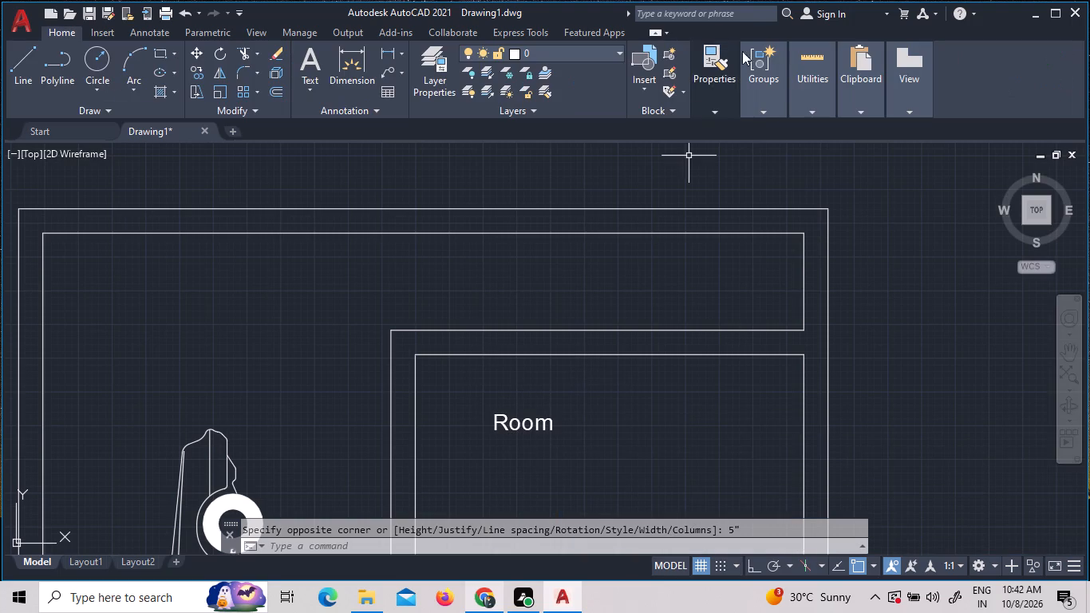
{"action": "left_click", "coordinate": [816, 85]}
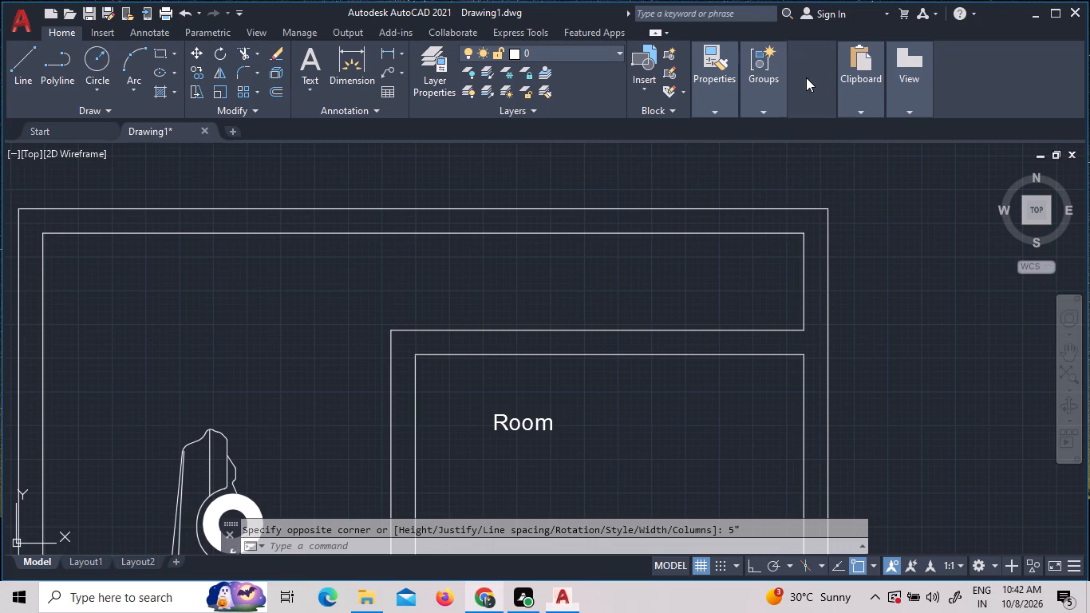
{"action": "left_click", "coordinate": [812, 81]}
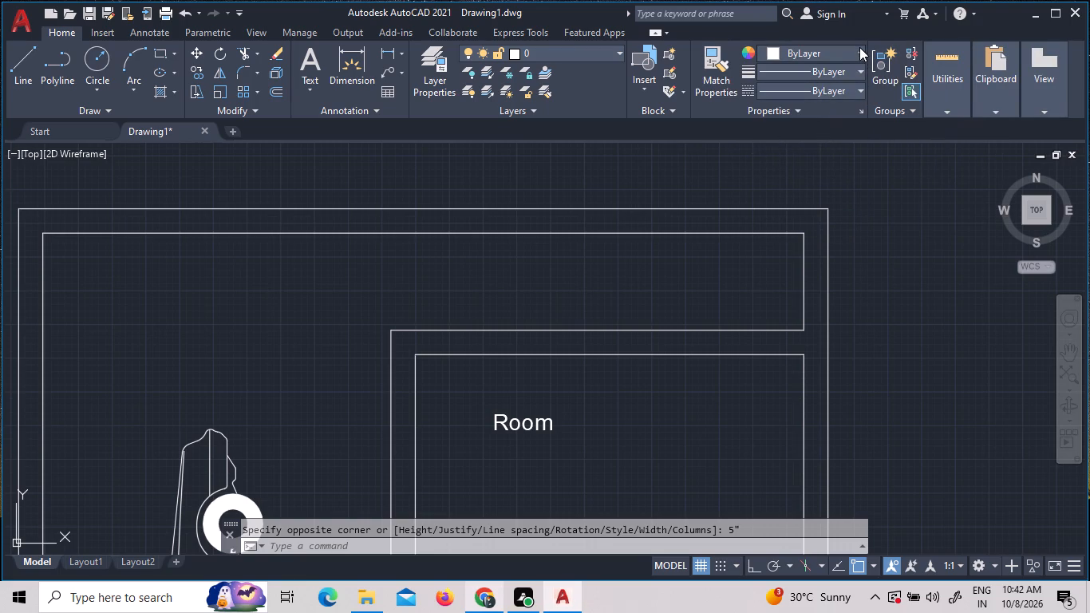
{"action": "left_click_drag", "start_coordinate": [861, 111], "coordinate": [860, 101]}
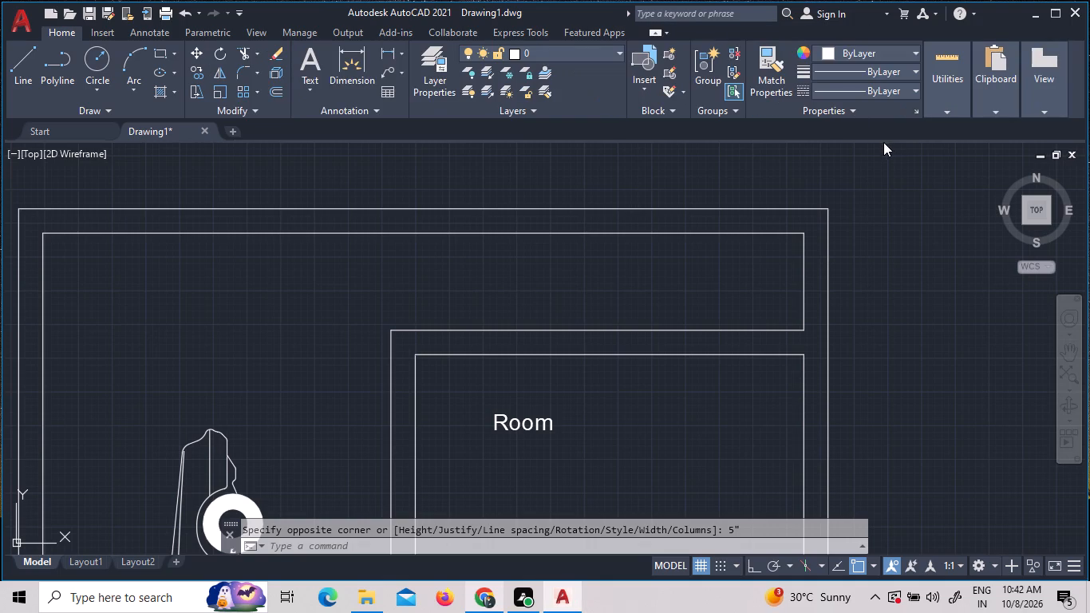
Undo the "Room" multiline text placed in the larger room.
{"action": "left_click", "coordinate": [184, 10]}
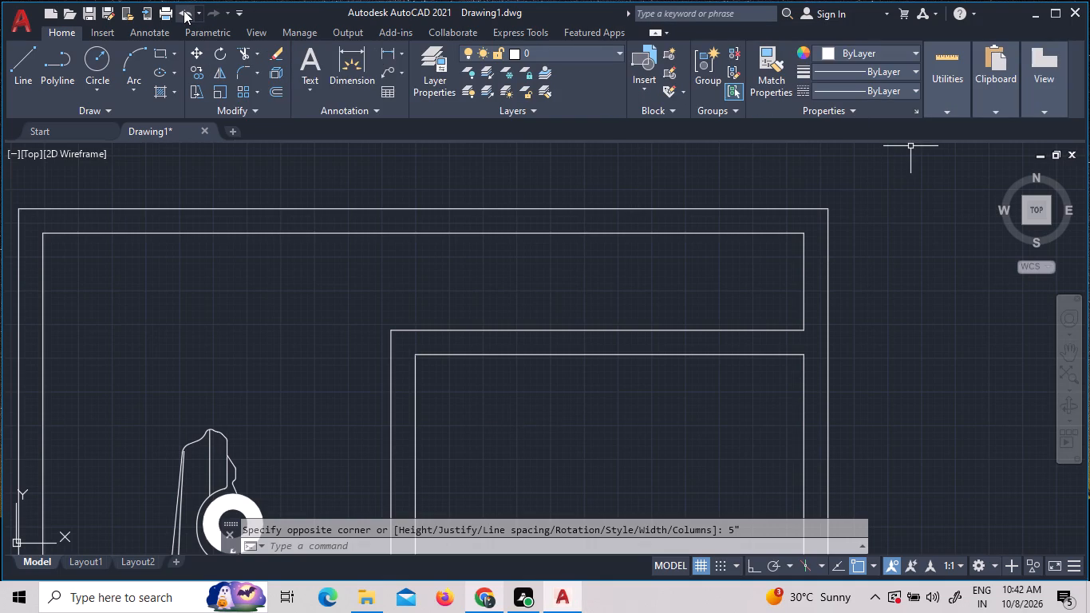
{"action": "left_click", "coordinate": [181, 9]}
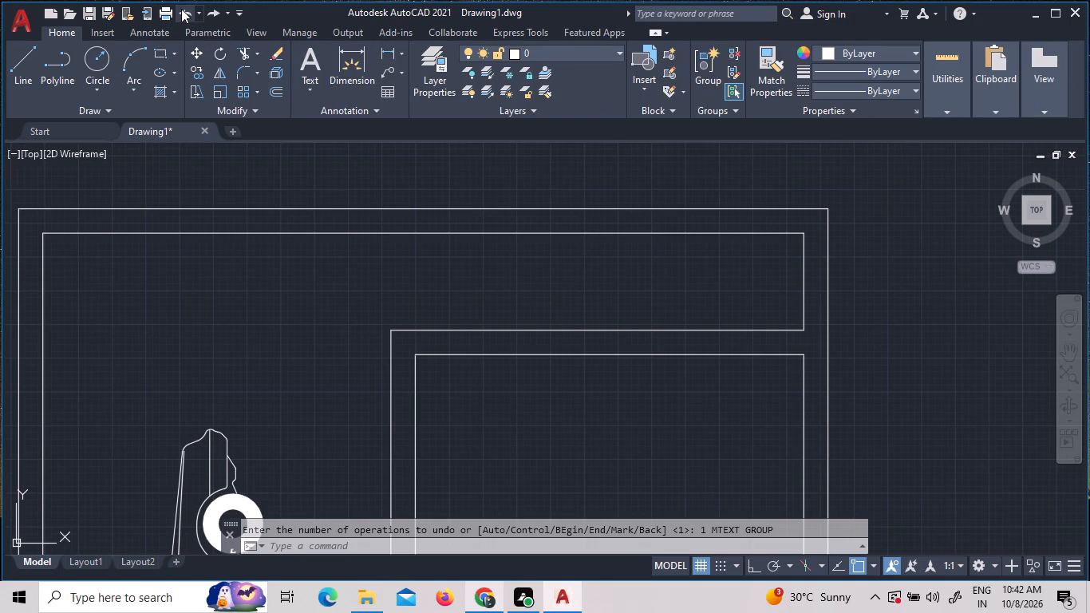
Measure the inner width and length of the larger room with quick measure.
{"action": "left_click", "coordinate": [946, 106]}
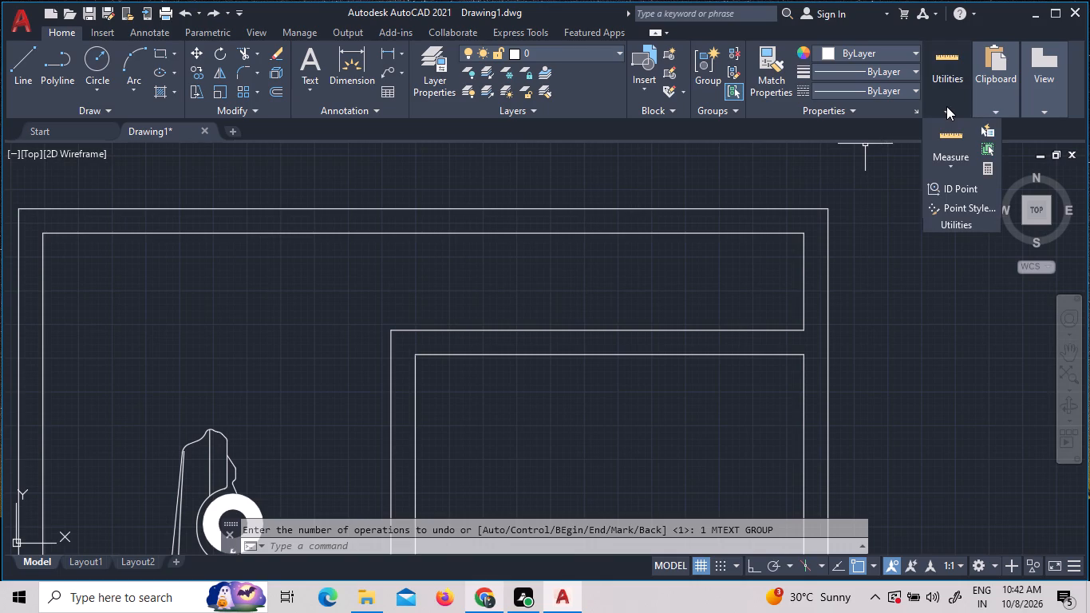
{"action": "left_click", "coordinate": [952, 137]}
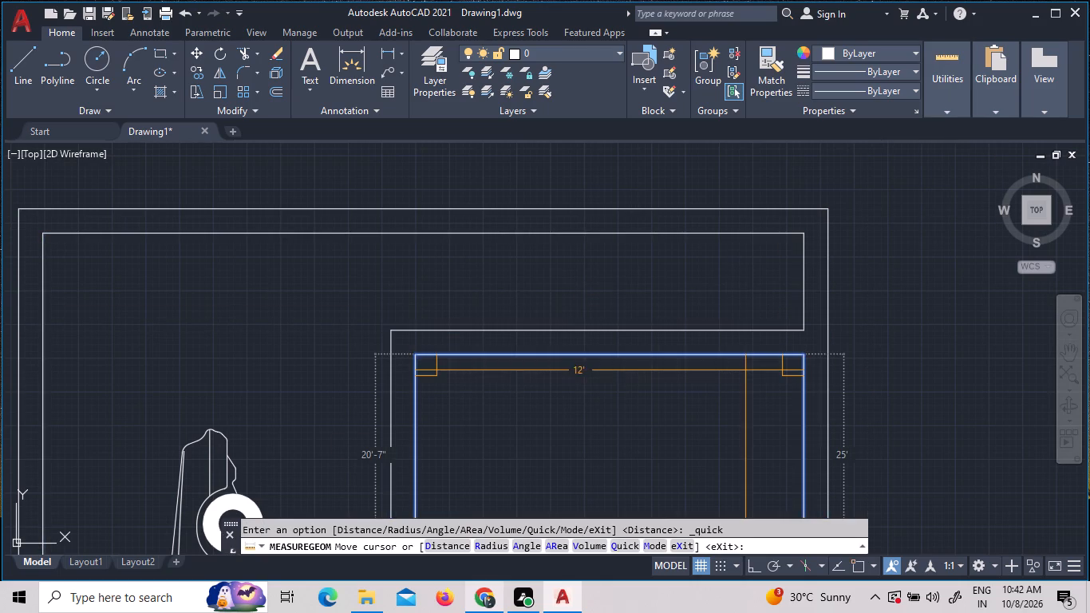
{"action": "scroll", "coordinate": [744, 380], "scroll_direction": "down", "scroll_amount": 1}
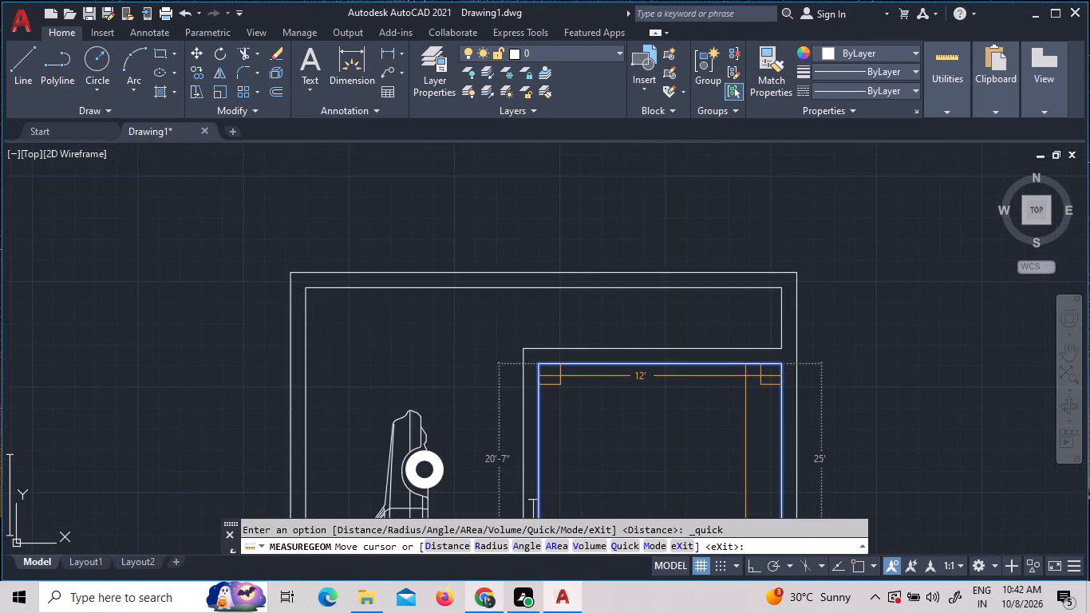
{"action": "scroll", "coordinate": [745, 376], "scroll_direction": "down", "scroll_amount": 3}
{"action": "scroll", "coordinate": [745, 380], "scroll_direction": "up", "scroll_amount": 2}
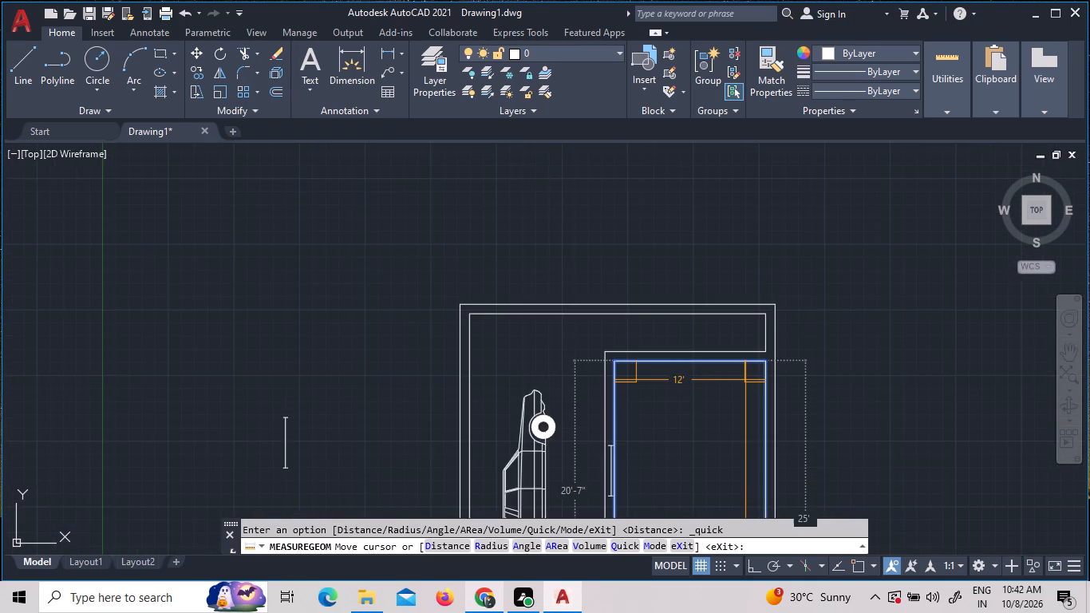
{"action": "scroll", "coordinate": [745, 380], "scroll_direction": "down", "scroll_amount": 2}
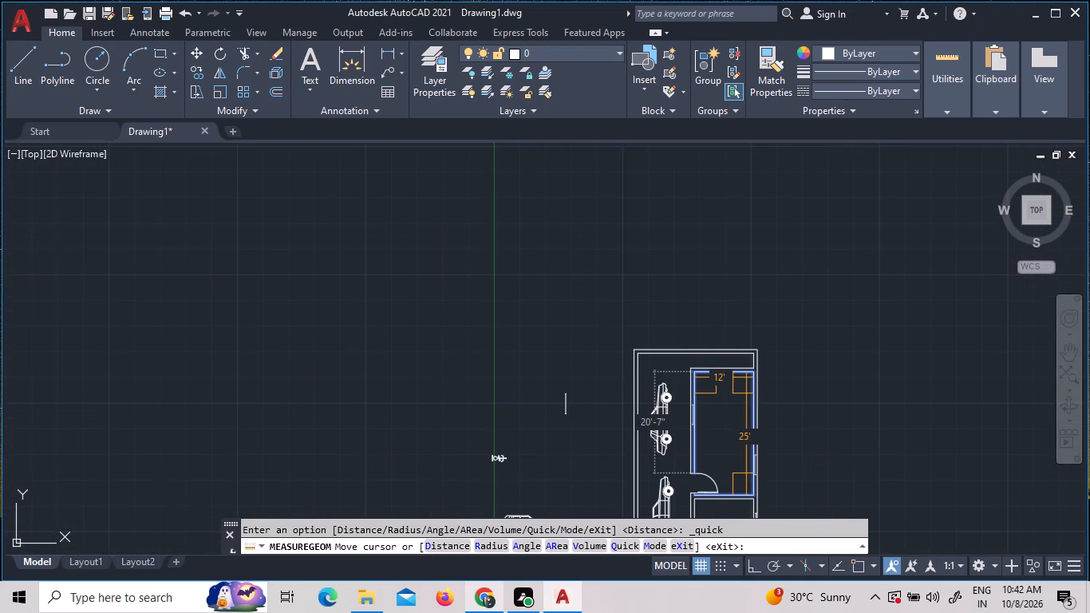
{"action": "scroll", "coordinate": [746, 378], "scroll_direction": "up", "scroll_amount": 2}
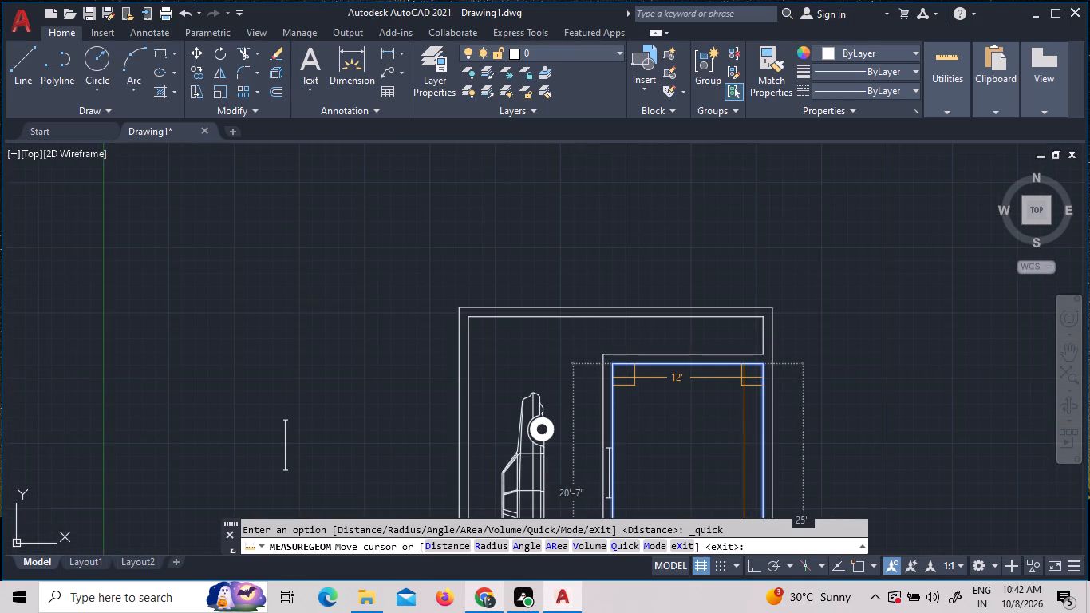
{"action": "scroll", "coordinate": [744, 378], "scroll_direction": "up", "scroll_amount": 3}
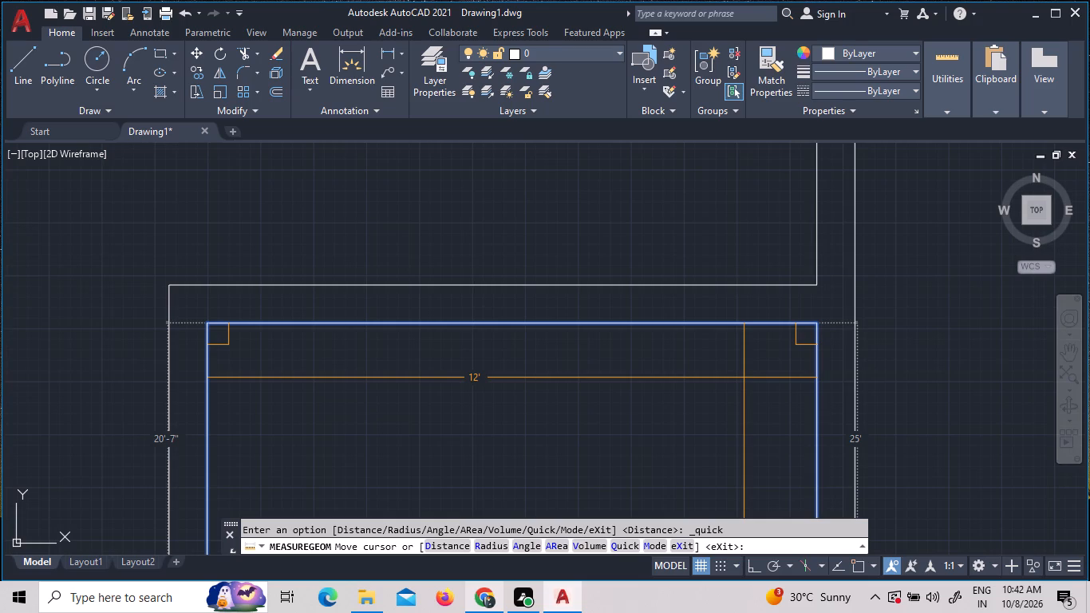
{"action": "scroll", "coordinate": [744, 378], "scroll_direction": "down", "scroll_amount": 6}
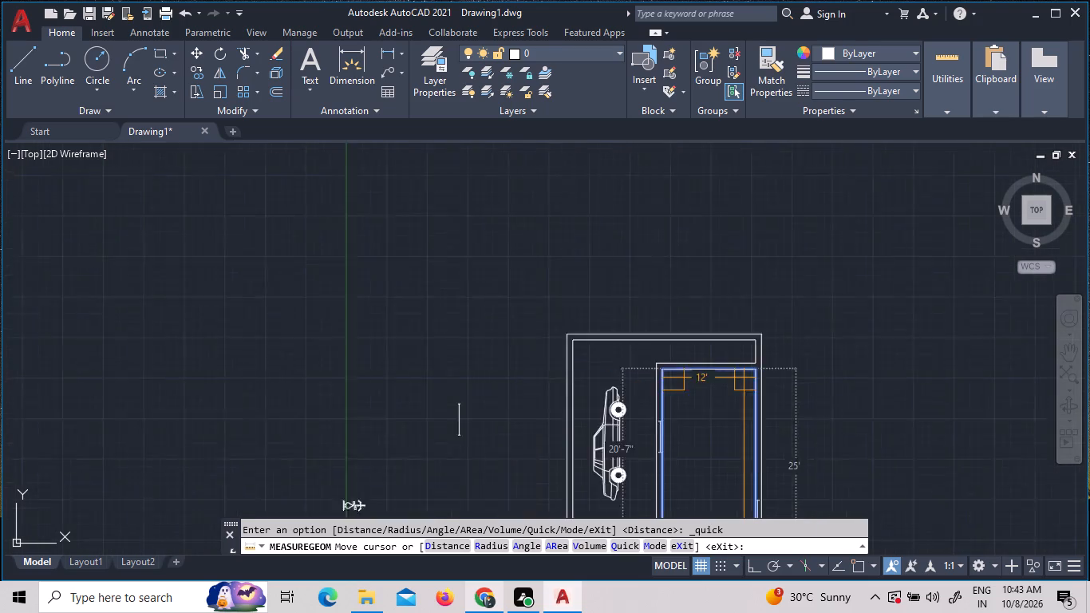
{"action": "scroll", "coordinate": [744, 378], "scroll_direction": "up", "scroll_amount": 2}
{"action": "scroll", "coordinate": [744, 378], "scroll_direction": "down", "scroll_amount": 3}
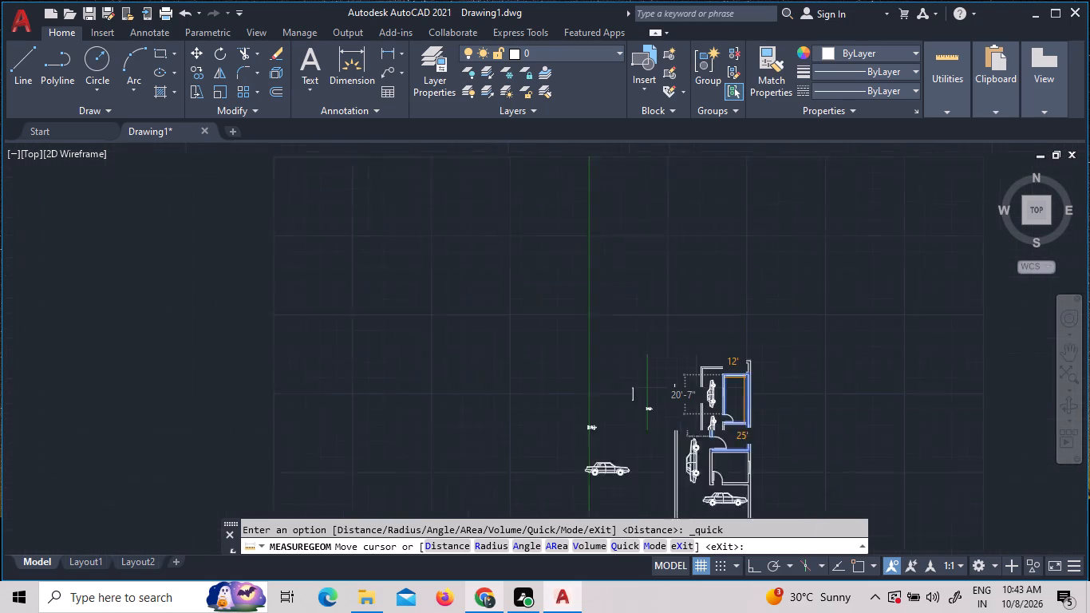
{"action": "scroll", "coordinate": [739, 384], "scroll_direction": "up", "scroll_amount": 5}
{"action": "middle_click_drag", "start_coordinate": [729, 381], "coordinate": [724, 378]}
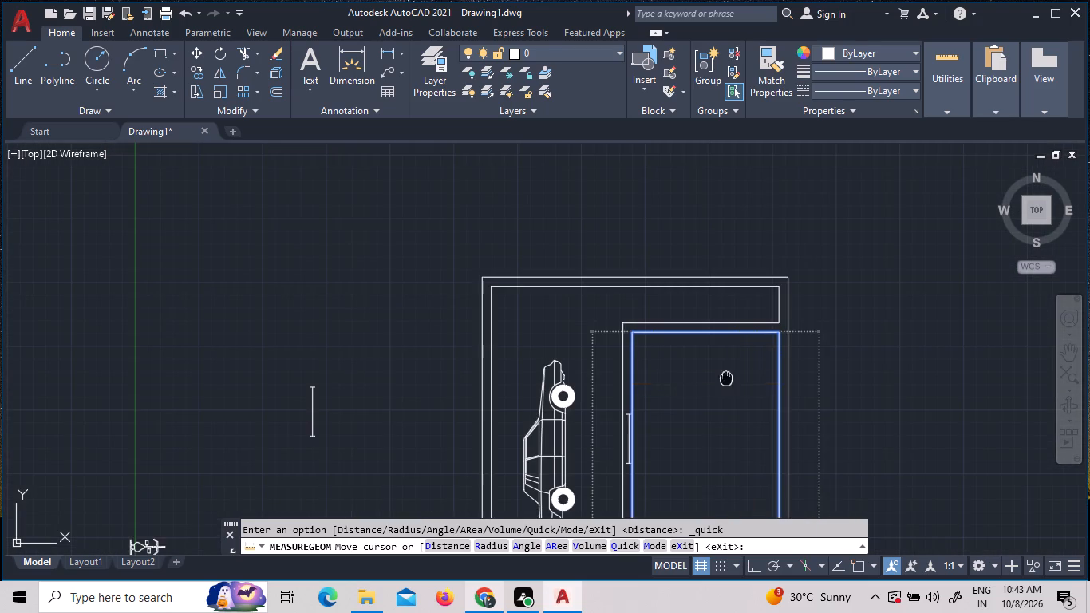
{"action": "middle_click_drag", "start_coordinate": [724, 378], "coordinate": [626, 215]}
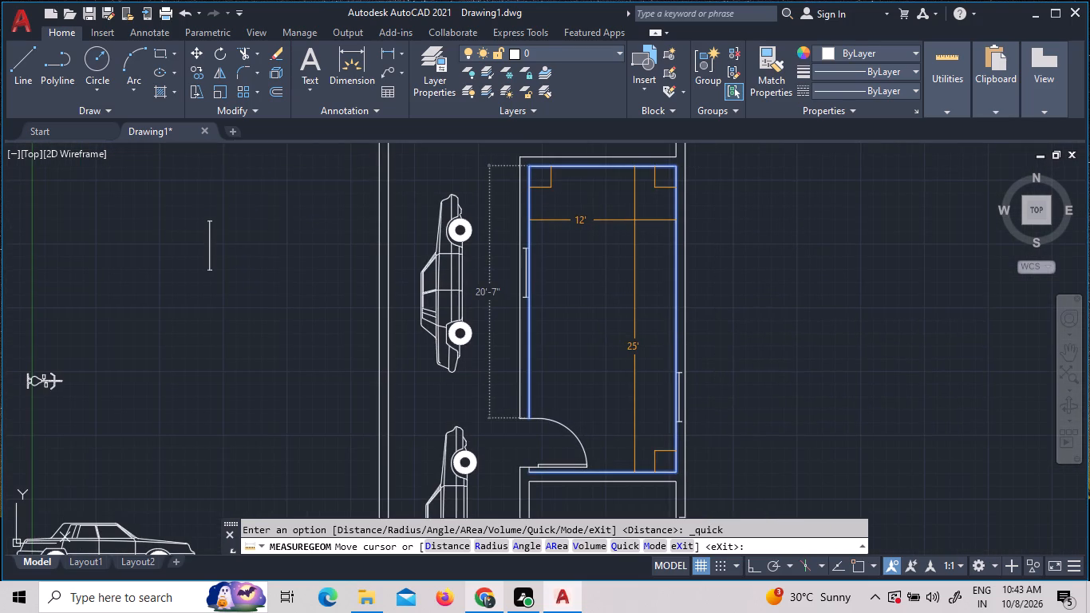
{"action": "key", "text": "Escape"}
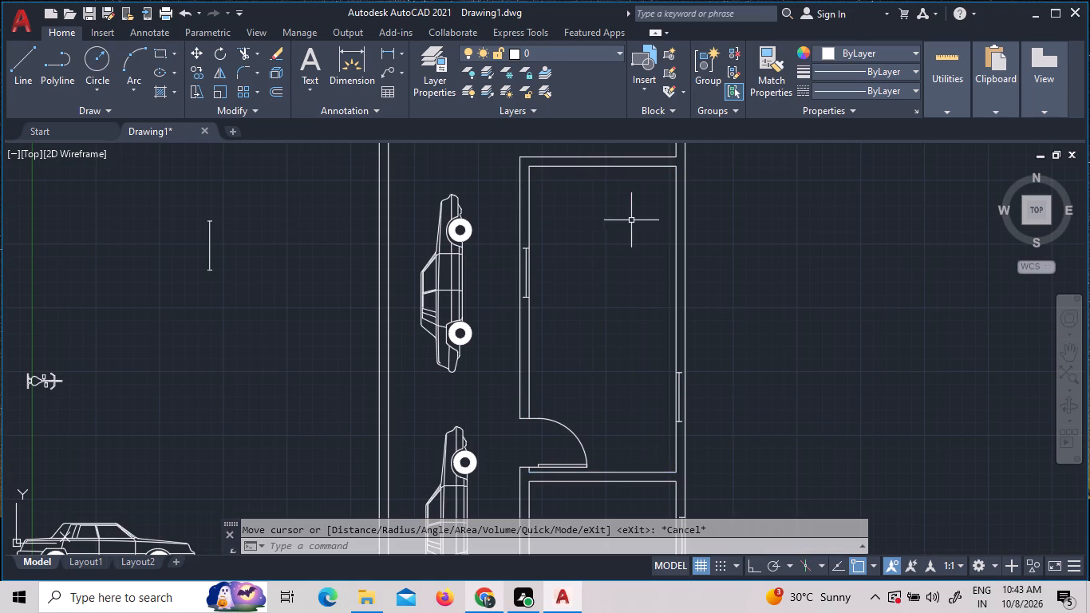
Start a multiline text in the northern part of the larger room and write "Room" with "12' x 25'" on the second line.
{"action": "scroll", "coordinate": [562, 196], "scroll_direction": "up", "scroll_amount": 3}
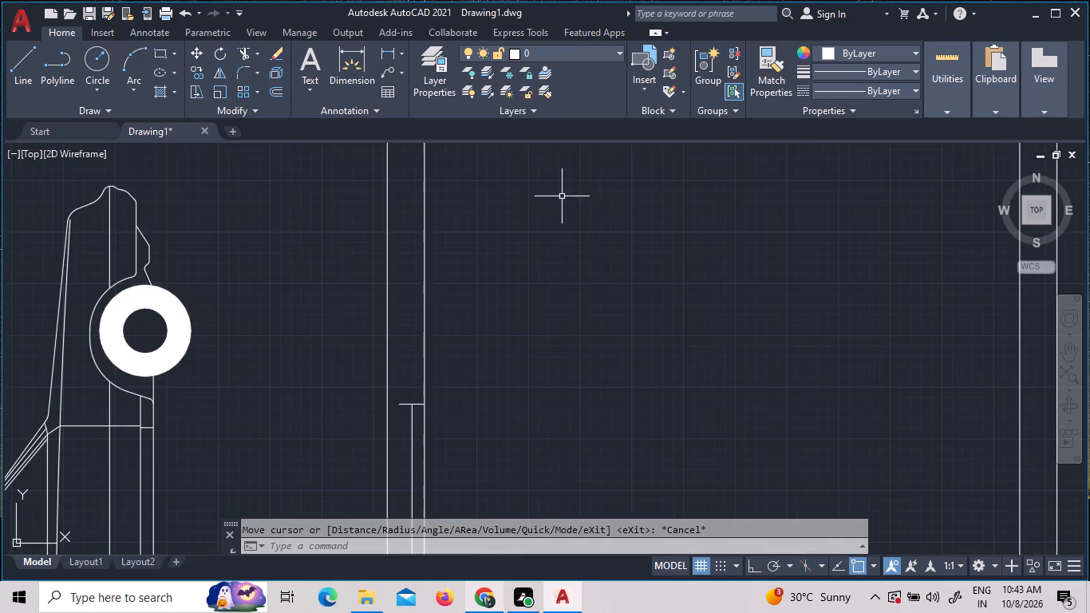
{"action": "scroll", "coordinate": [606, 269], "scroll_direction": "down", "scroll_amount": 3}
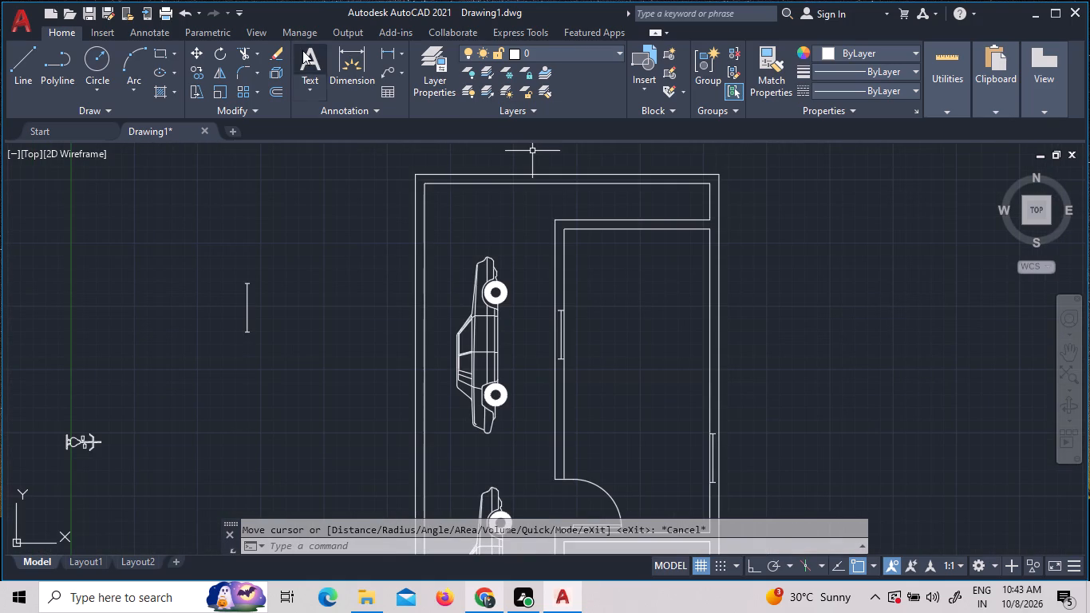
{"action": "left_click", "coordinate": [314, 60]}
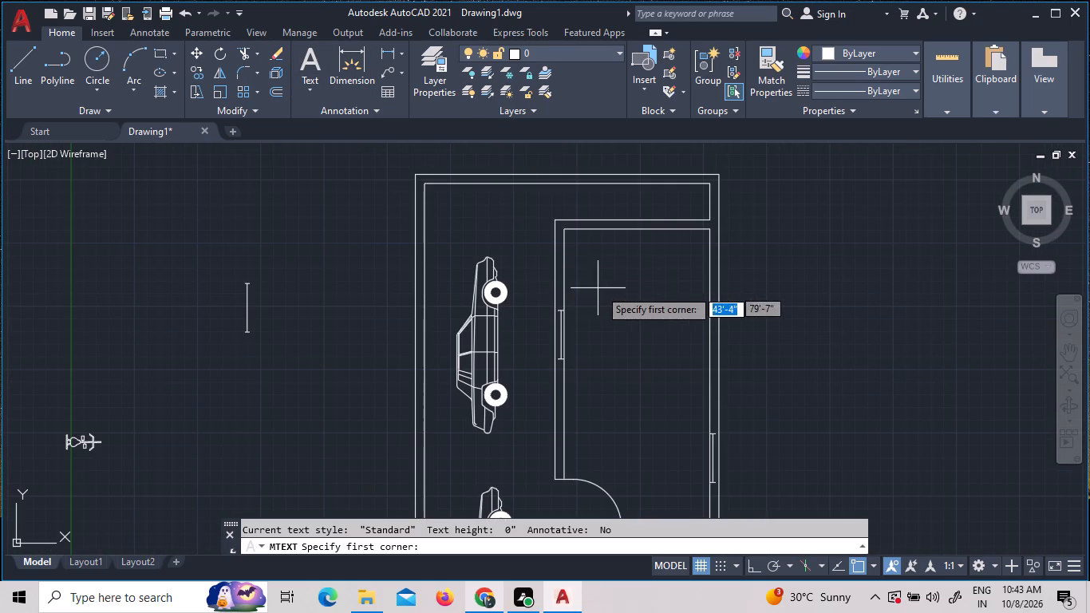
{"action": "left_click_drag", "start_coordinate": [591, 289], "coordinate": [593, 301]}
{"action": "left_click", "coordinate": [680, 377]}
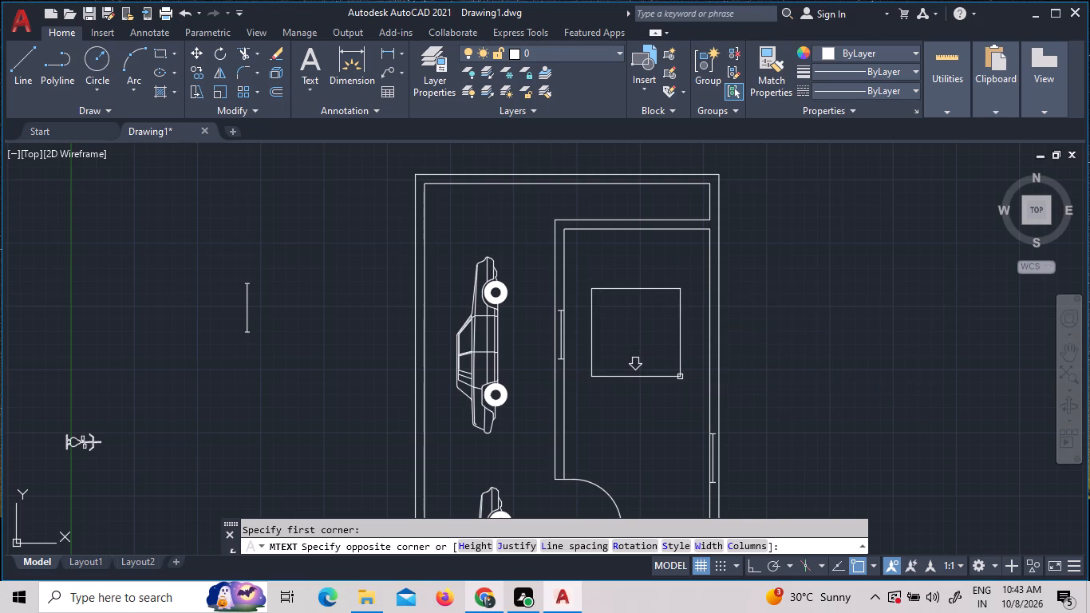
{"action": "key", "text": "r"}
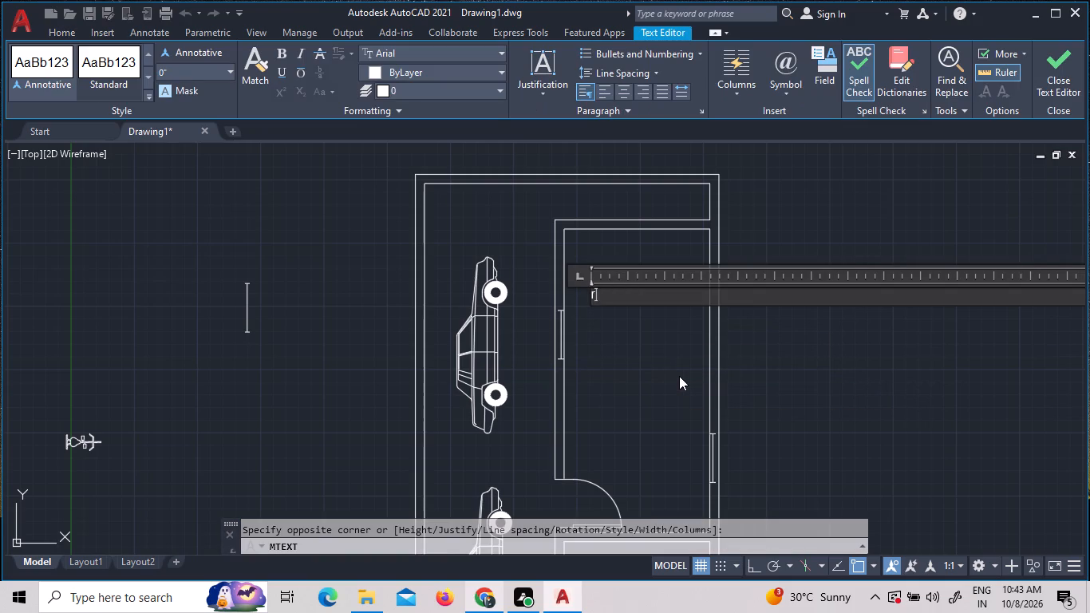
{"action": "type", "text": "oo"}
{"action": "key", "text": "BackSpace"}
{"action": "key", "text": "BackSpace"}
{"action": "key", "text": "BackSpace"}
{"action": "type", "text": "ROOM"}
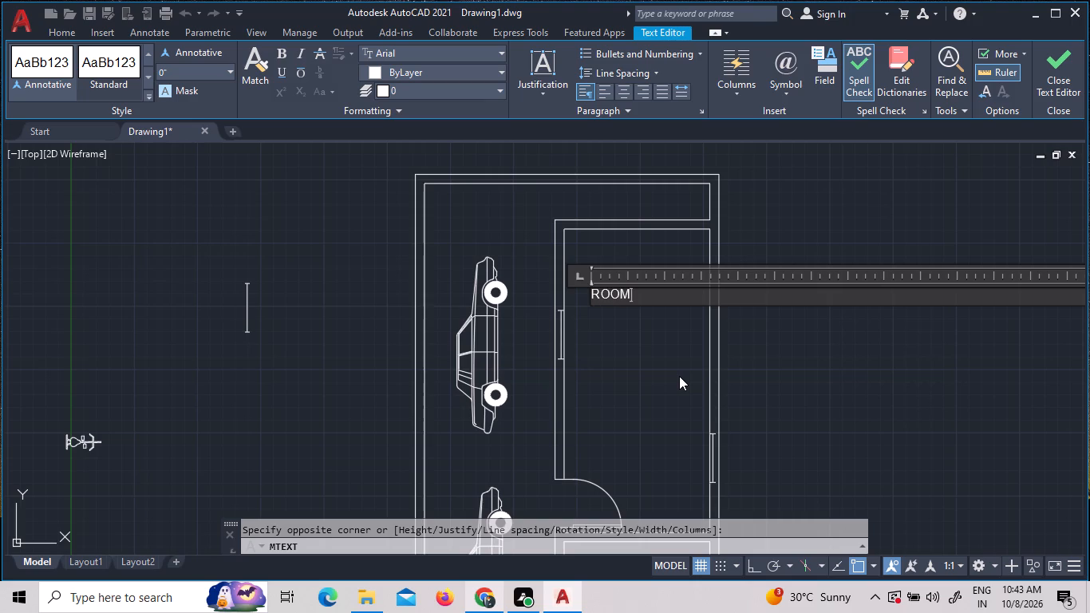
{"action": "key", "text": "BackSpace"}
{"action": "key", "text": "BackSpace"}
{"action": "key", "text": "BackSpace"}
{"action": "type", "text": "oom"}
{"action": "key", "text": "space"}
{"action": "key", "text": "Return"}
{"action": "type", "text": "12' x"}
{"action": "key", "text": "space"}
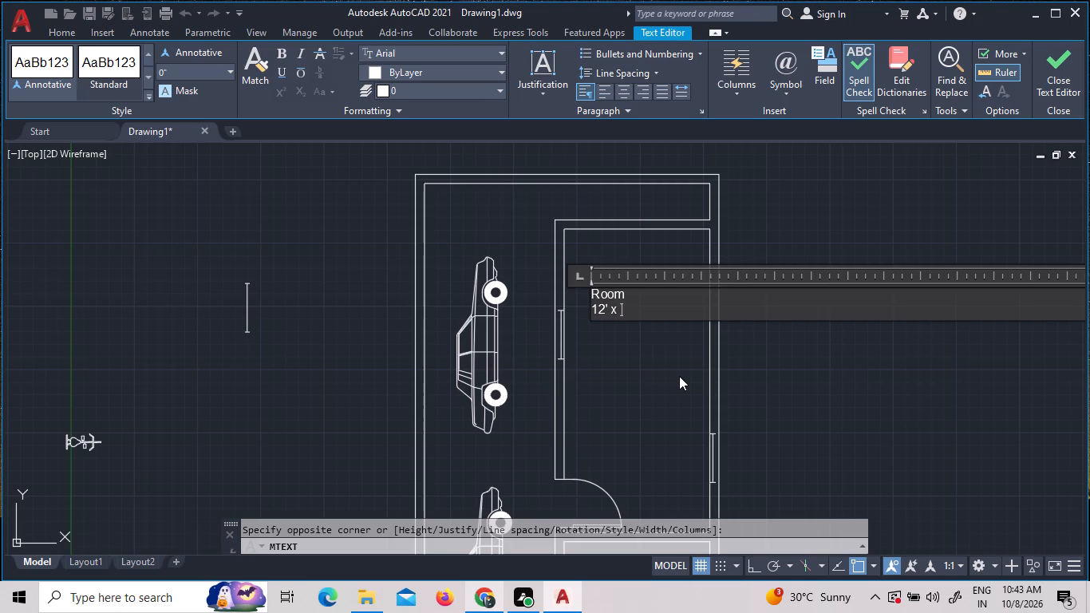
{"action": "type", "text": "25'"}
Set the text height of both lines of the room label to 8" and finish the label.
{"action": "left_click_drag", "start_coordinate": [649, 310], "coordinate": [583, 294]}
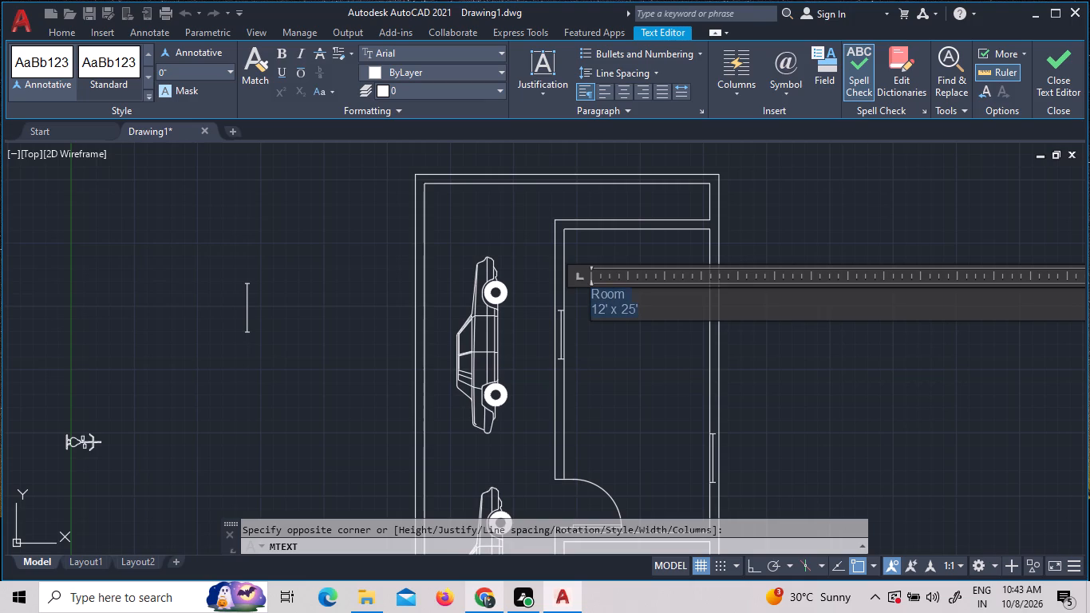
{"action": "left_click_drag", "start_coordinate": [583, 294], "coordinate": [570, 294]}
{"action": "left_click_drag", "start_coordinate": [180, 70], "coordinate": [143, 71]}
{"action": "key", "text": "6"}
{"action": "key", "text": "BackSpace"}
{"action": "type", "text": "8\""}
{"action": "key", "text": "Return"}
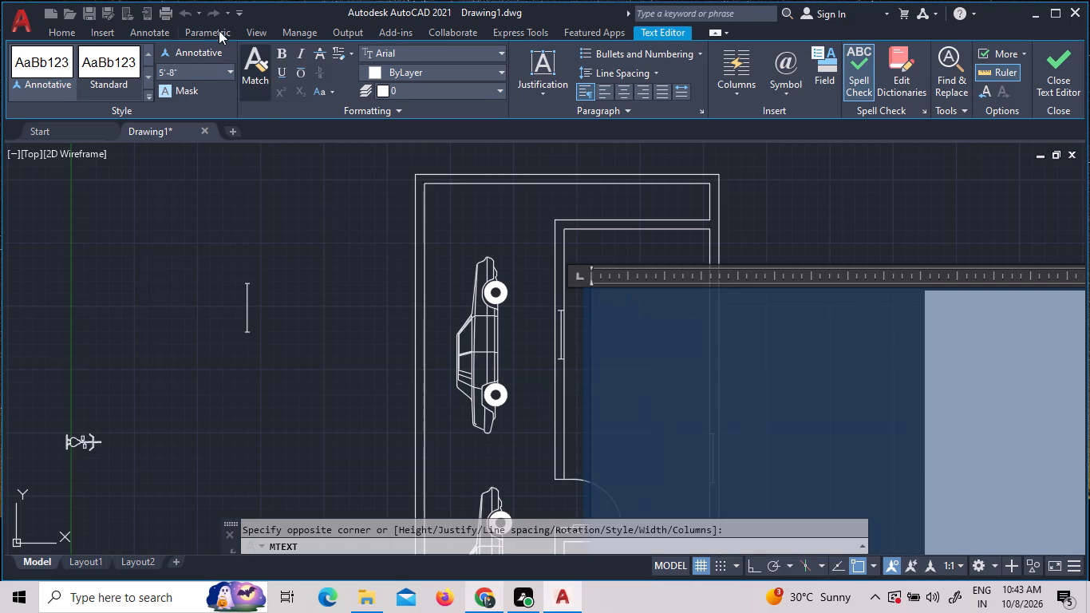
{"action": "left_click_drag", "start_coordinate": [184, 72], "coordinate": [175, 74]}
{"action": "key", "text": "8"}
{"action": "key", "text": "shift+quotedbl"}
{"action": "key", "text": "Return"}
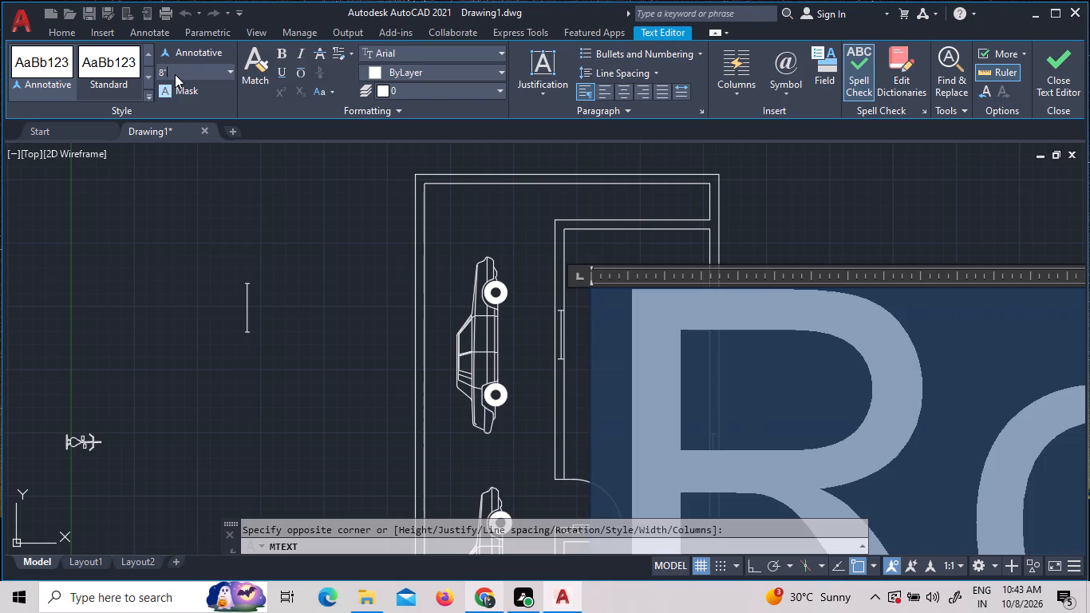
{"action": "left_click", "coordinate": [589, 236]}
Move the room label diagonally southeast, closer to the middle of the larger room.
{"action": "left_click", "coordinate": [612, 299]}
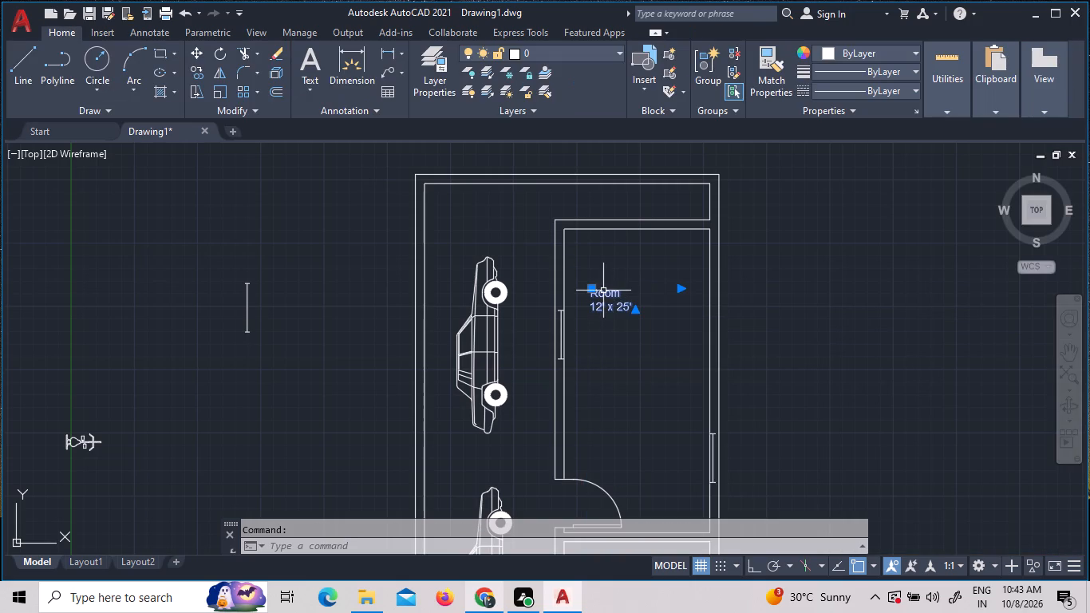
{"action": "left_click", "coordinate": [602, 290]}
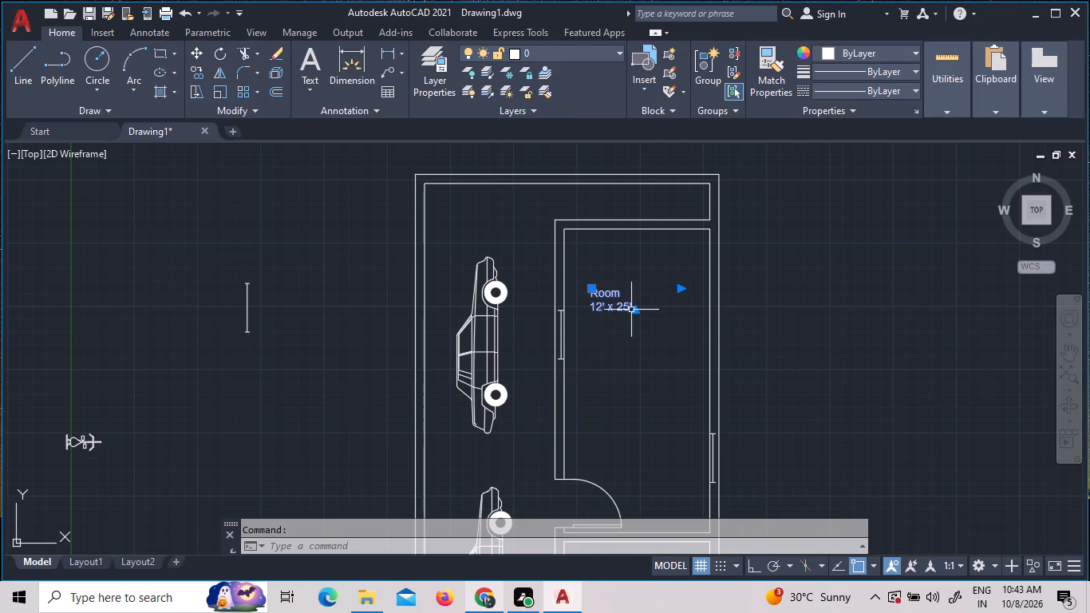
{"action": "right_click", "coordinate": [633, 311]}
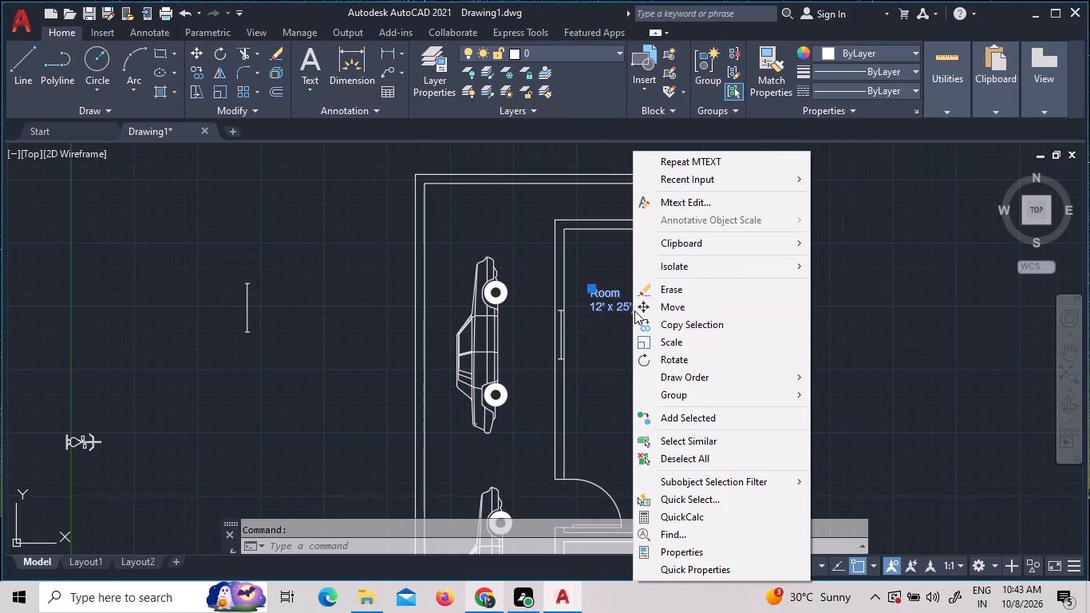
{"action": "left_click", "coordinate": [647, 305]}
{"action": "left_click", "coordinate": [624, 299]}
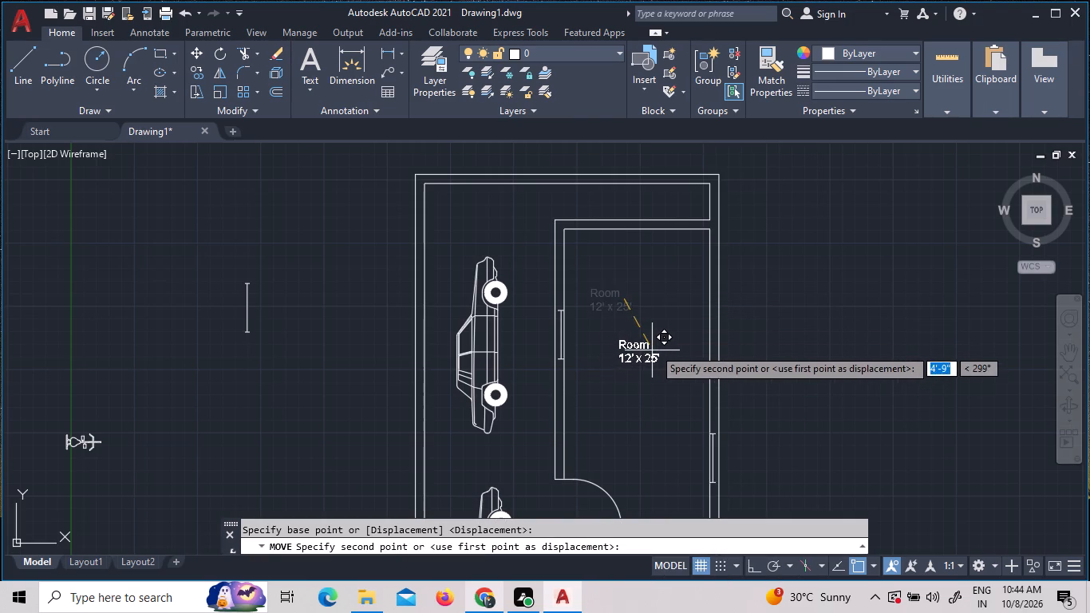
{"action": "left_click", "coordinate": [656, 349]}
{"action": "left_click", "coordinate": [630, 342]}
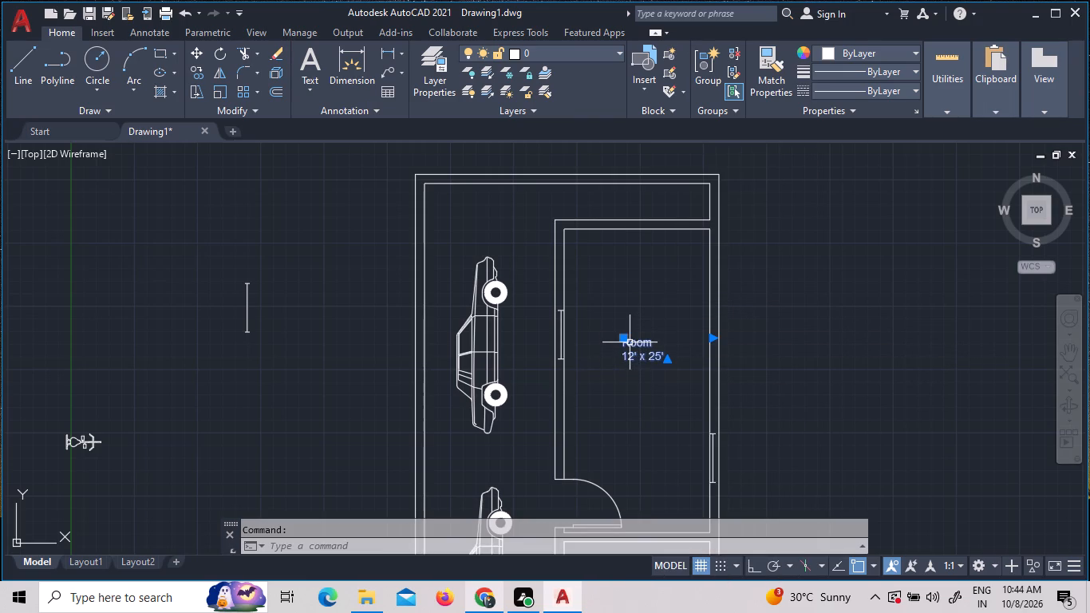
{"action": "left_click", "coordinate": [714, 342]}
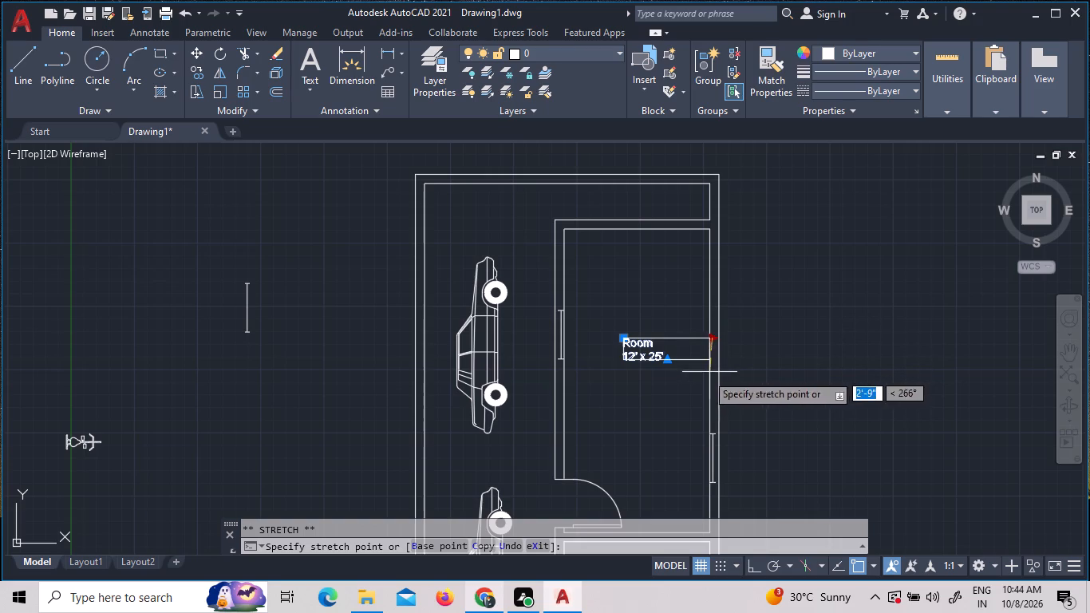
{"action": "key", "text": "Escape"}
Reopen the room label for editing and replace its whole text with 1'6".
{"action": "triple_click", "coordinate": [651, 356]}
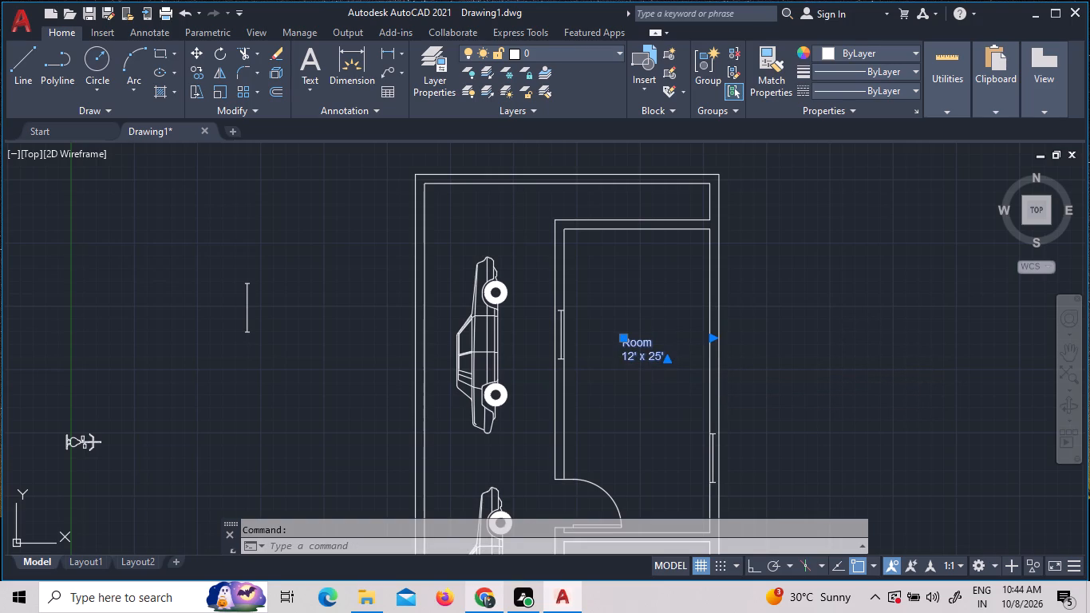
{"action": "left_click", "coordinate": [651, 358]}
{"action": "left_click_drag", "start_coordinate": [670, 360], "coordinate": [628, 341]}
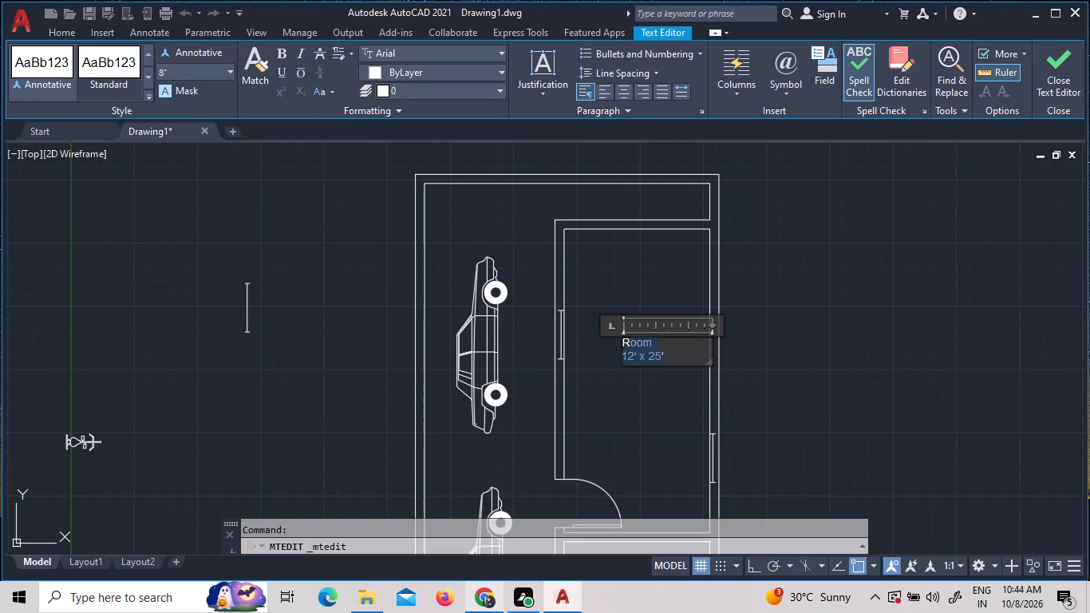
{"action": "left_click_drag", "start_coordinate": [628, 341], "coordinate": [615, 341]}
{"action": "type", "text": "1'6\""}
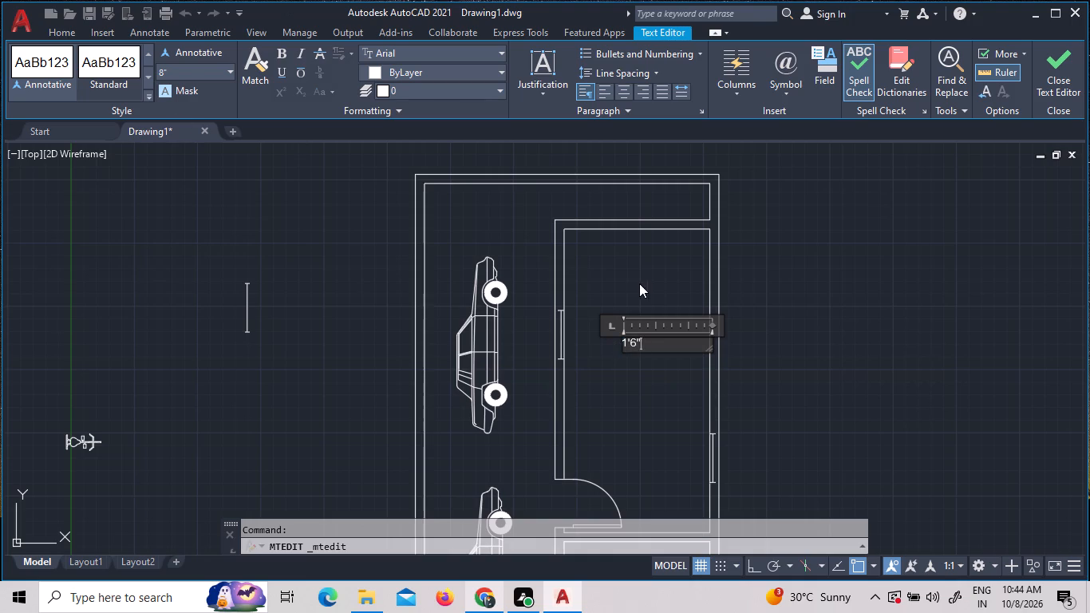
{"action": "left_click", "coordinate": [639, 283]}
Reopen the label and replace its text with "Room" and "12' x25'" on the second line.
{"action": "triple_click", "coordinate": [628, 338]}
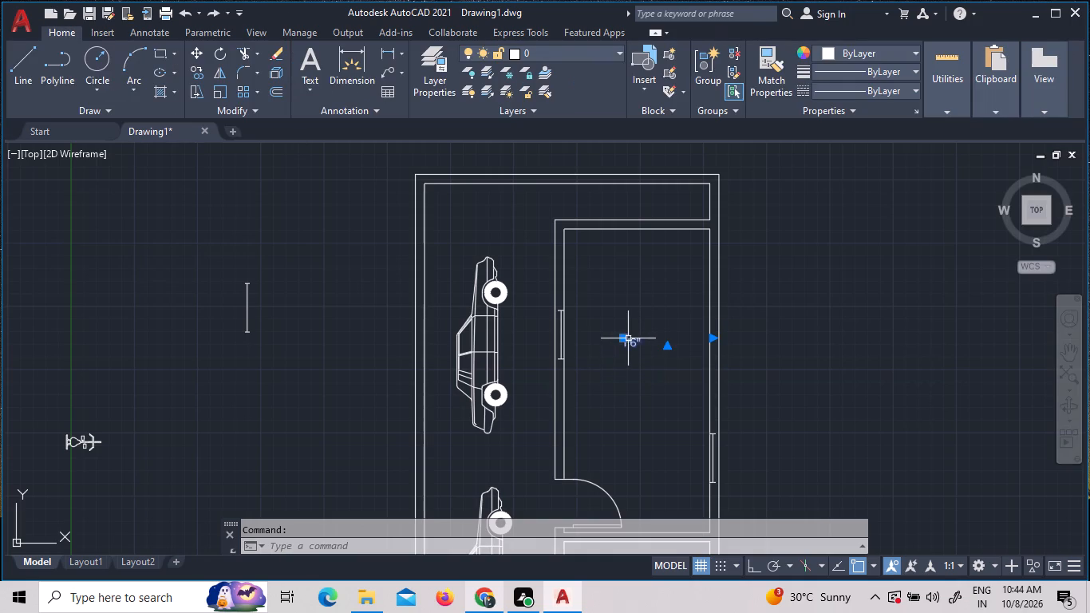
{"action": "left_click", "coordinate": [627, 338]}
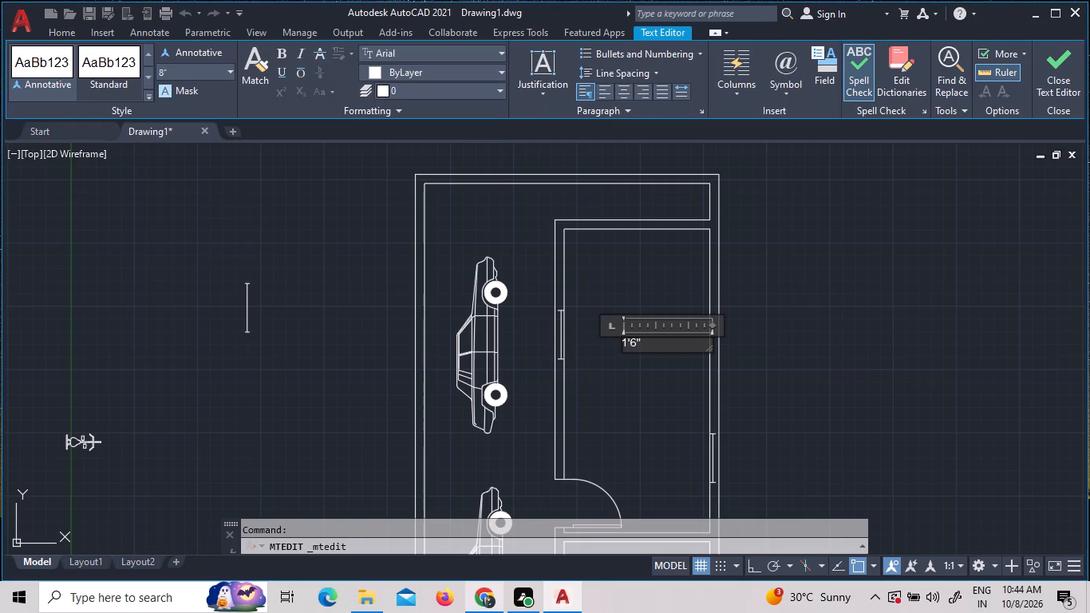
{"action": "left_click_drag", "start_coordinate": [650, 343], "coordinate": [583, 332]}
{"action": "key", "text": "r"}
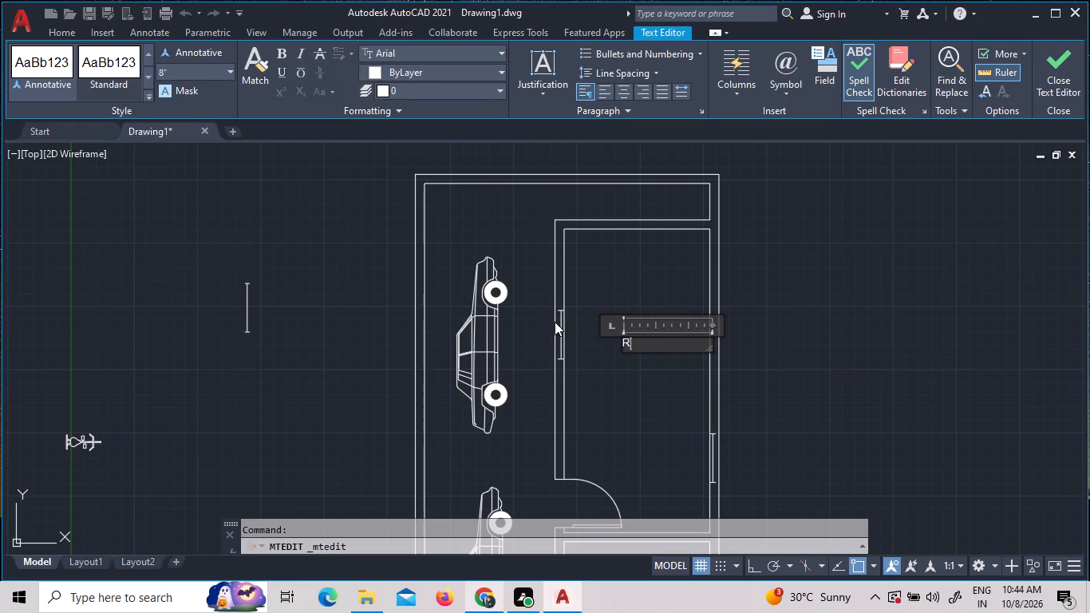
{"action": "type", "text": "oom"}
{"action": "key", "text": "Return"}
{"action": "type", "text": "12"}
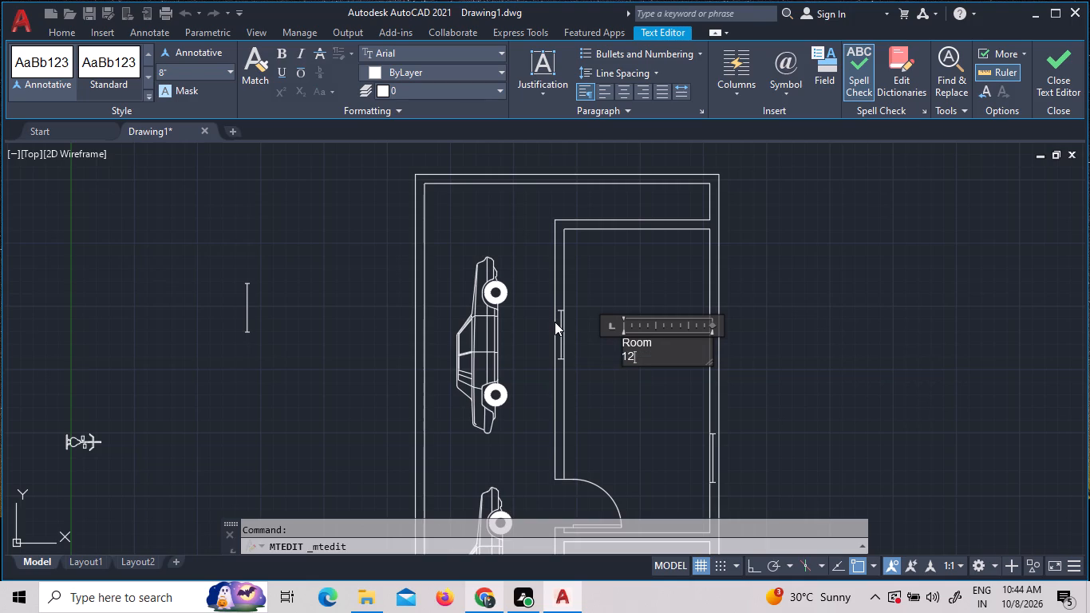
{"action": "key", "text": "apostrophe"}
{"action": "key", "text": "space"}
{"action": "type", "text": "x"}
{"action": "type", "text": "25'"}
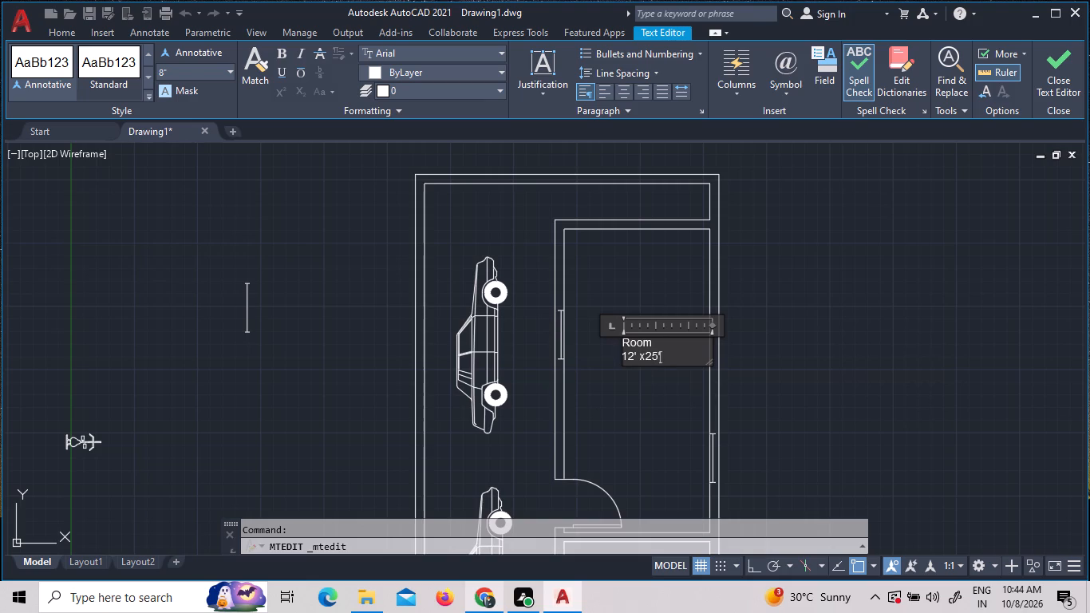
Set the text height of the whole "Room 12' x25'" label to 1'3" and finish editing.
{"action": "left_click_drag", "start_coordinate": [667, 356], "coordinate": [598, 330]}
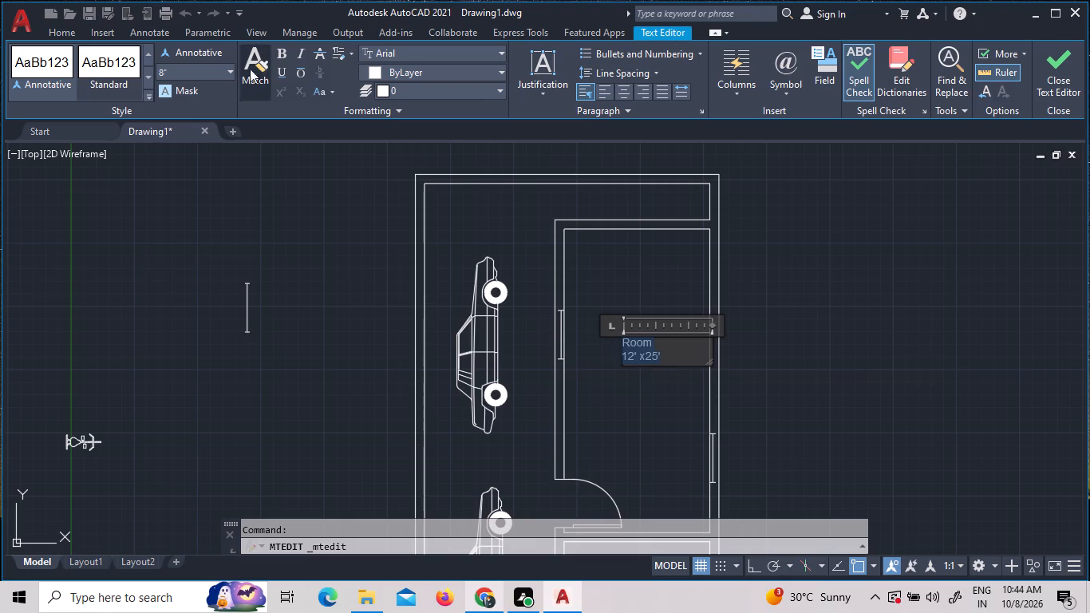
{"action": "left_click_drag", "start_coordinate": [185, 73], "coordinate": [124, 60]}
{"action": "key", "text": "1"}
{"action": "key", "text": "apostrophe"}
{"action": "key", "text": "3"}
{"action": "key", "text": "shift+quotedbl"}
{"action": "key", "text": "Return"}
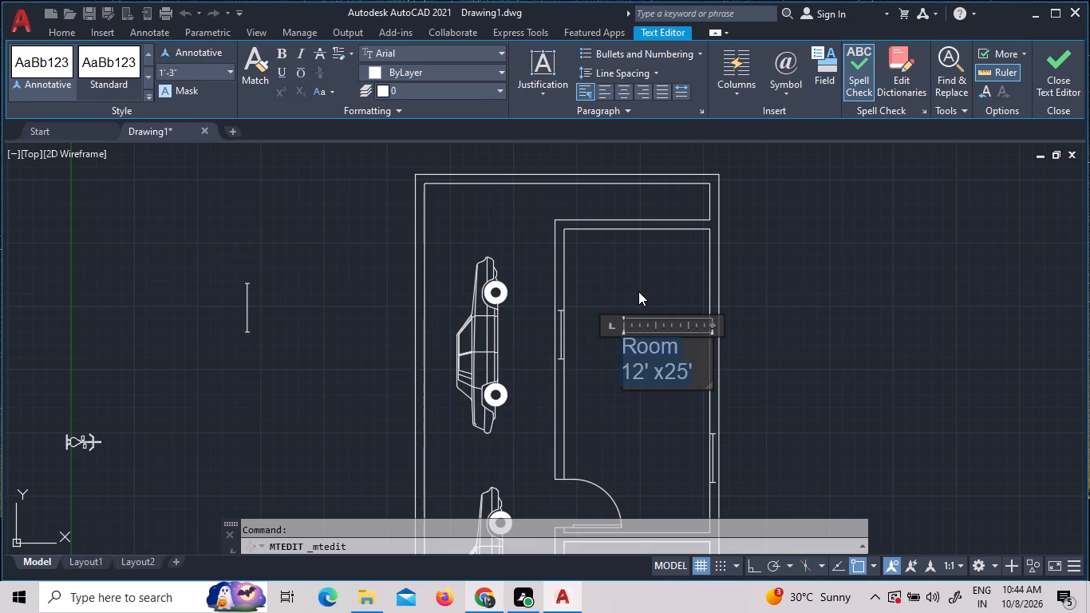
{"action": "left_click", "coordinate": [638, 291]}
Move the enlarged room label slightly west, closer to the middle of the larger room.
{"action": "left_click", "coordinate": [653, 378]}
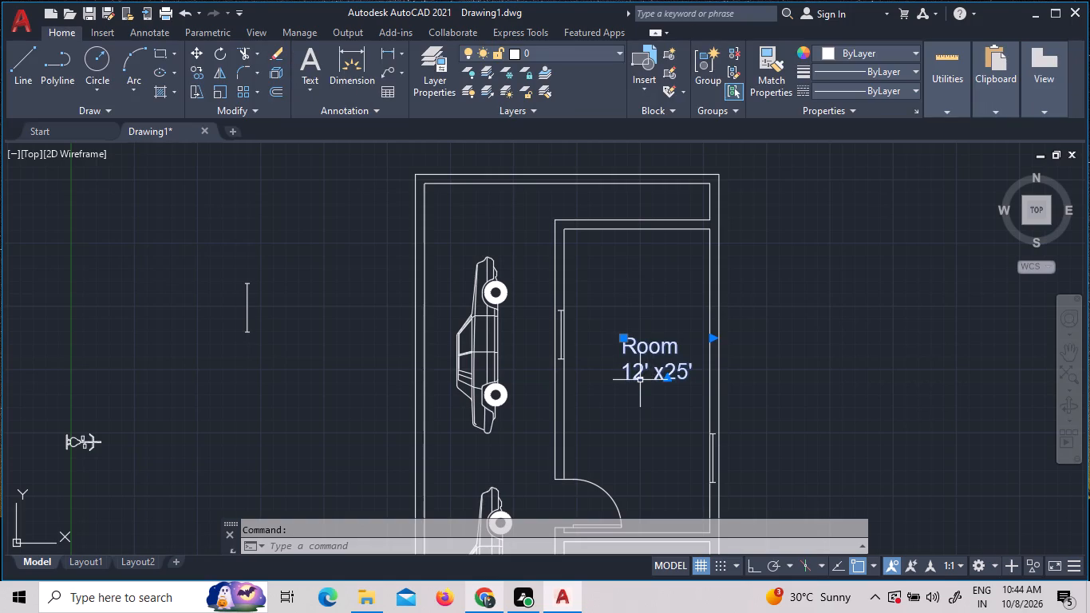
{"action": "right_click", "coordinate": [640, 380]}
{"action": "left_click", "coordinate": [669, 312]}
{"action": "left_click", "coordinate": [653, 374]}
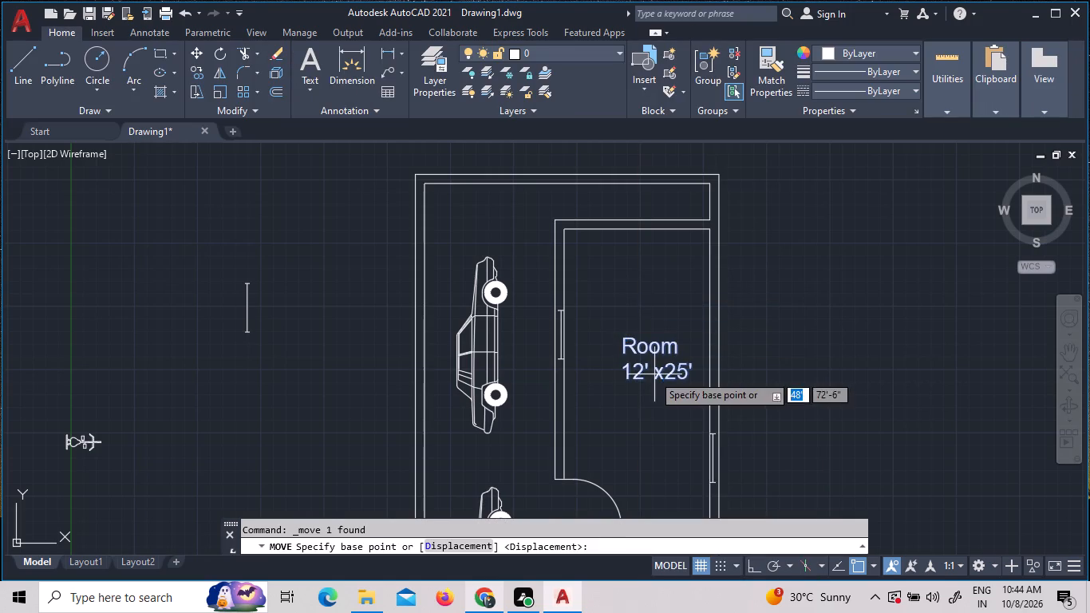
{"action": "left_click", "coordinate": [627, 380]}
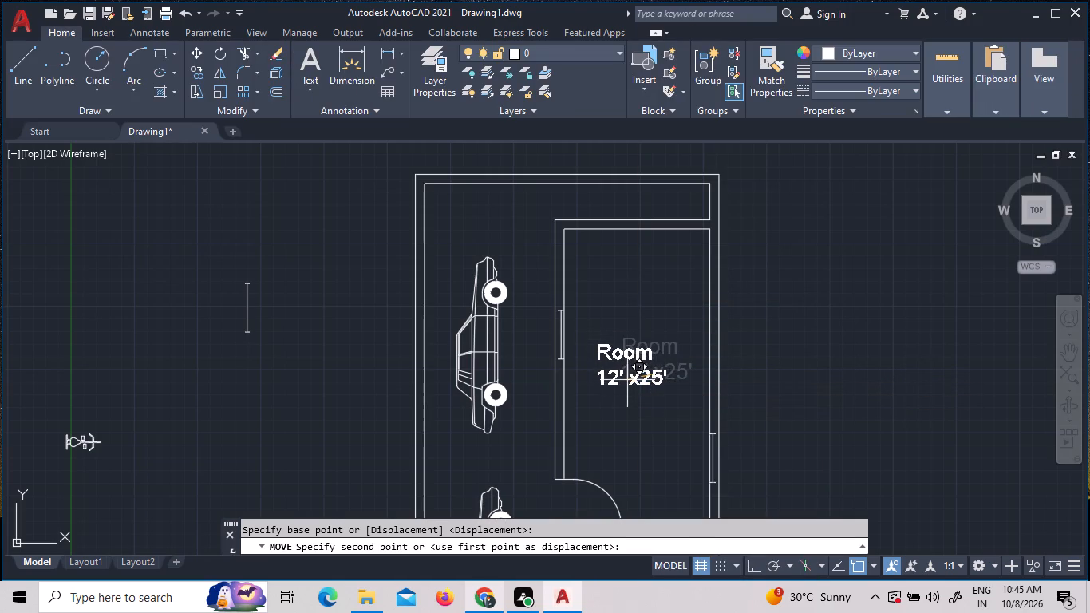
Copy the "Room 12' x25'" label straight down into the smaller room below.
{"action": "scroll", "coordinate": [637, 384], "scroll_direction": "down", "scroll_amount": 3}
{"action": "scroll", "coordinate": [645, 427], "scroll_direction": "up", "scroll_amount": 3}
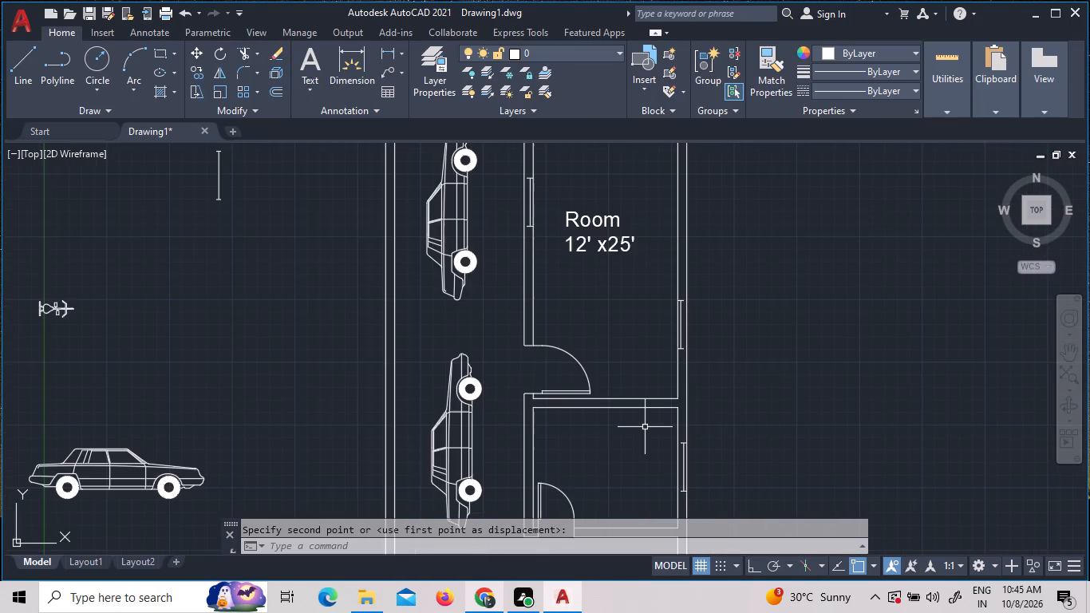
{"action": "scroll", "coordinate": [571, 425], "scroll_direction": "down", "scroll_amount": 2}
{"action": "scroll", "coordinate": [585, 366], "scroll_direction": "up", "scroll_amount": 2}
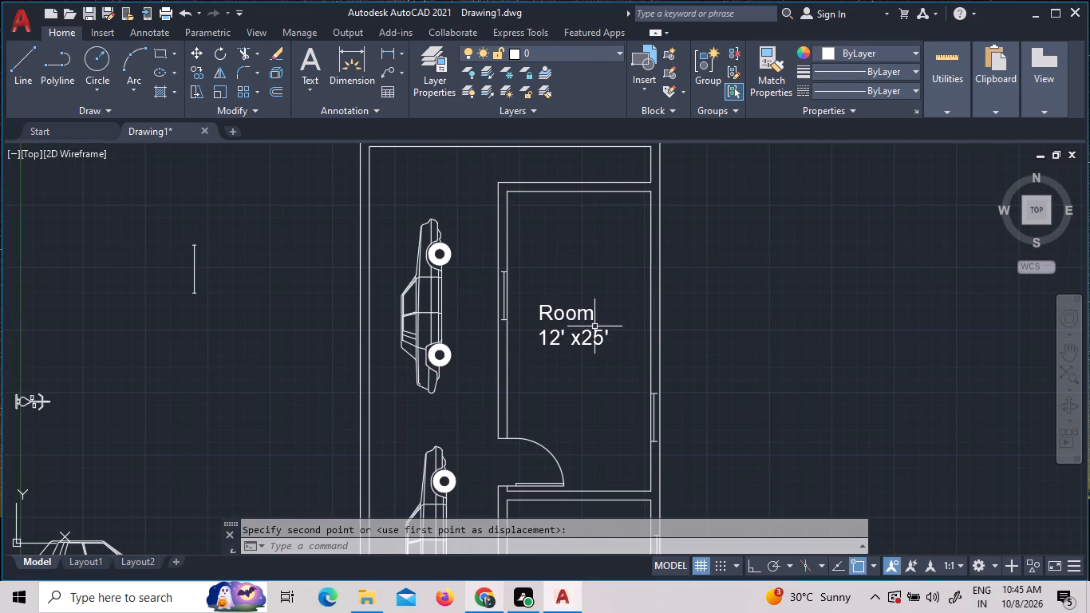
{"action": "left_click", "coordinate": [573, 314]}
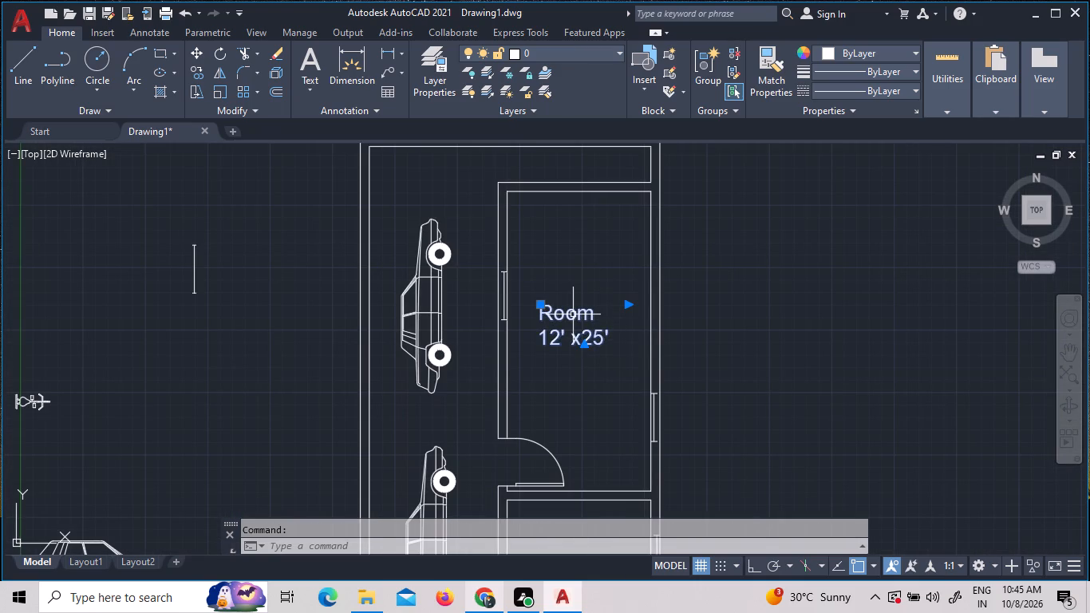
{"action": "right_click", "coordinate": [573, 314]}
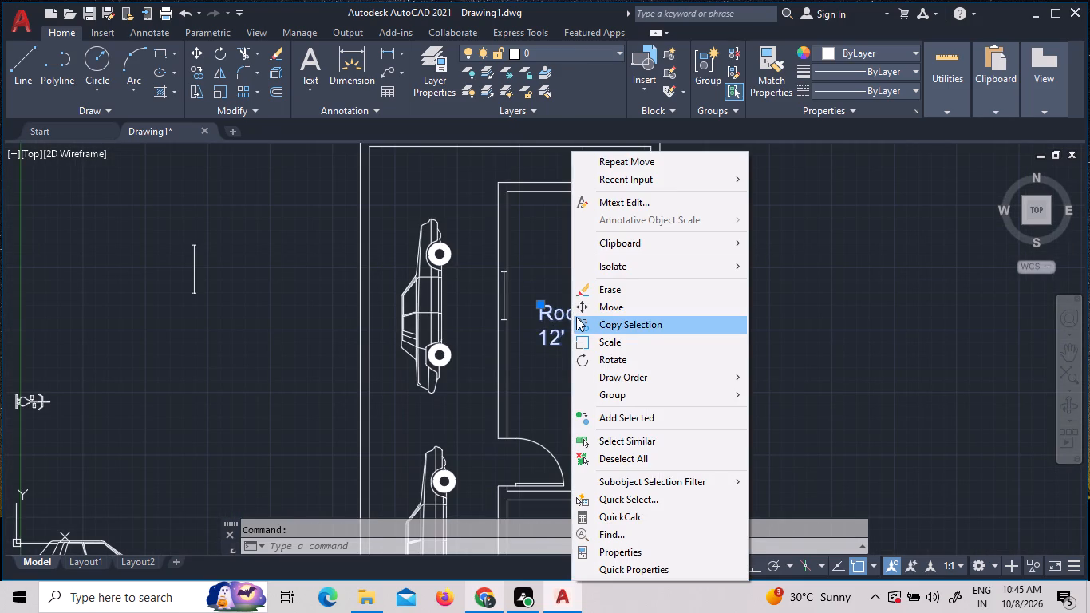
{"action": "double_click", "coordinate": [575, 322]}
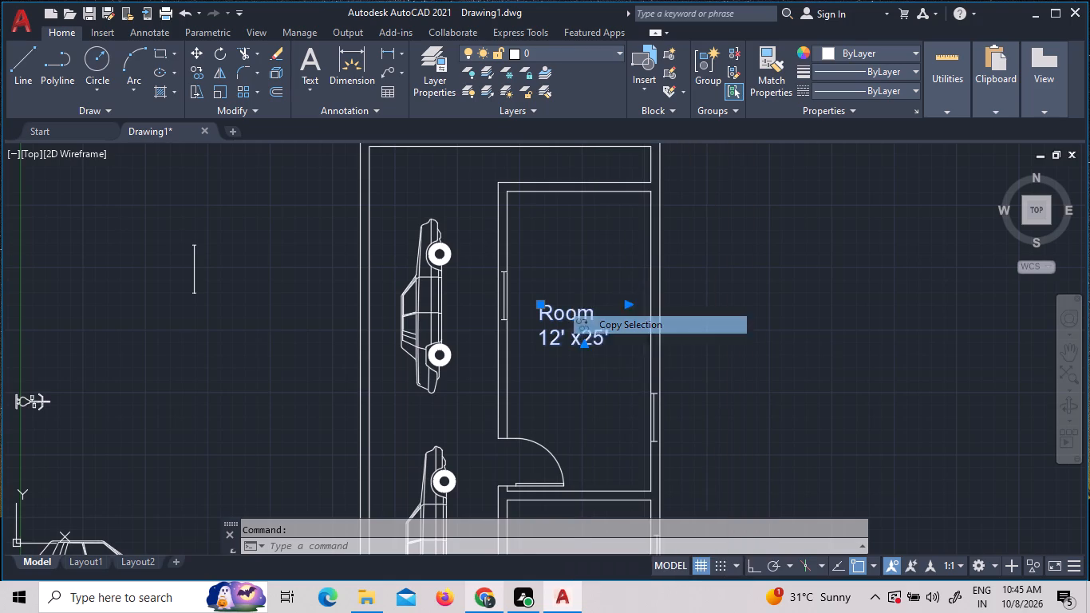
{"action": "scroll", "coordinate": [573, 376], "scroll_direction": "down", "scroll_amount": 2}
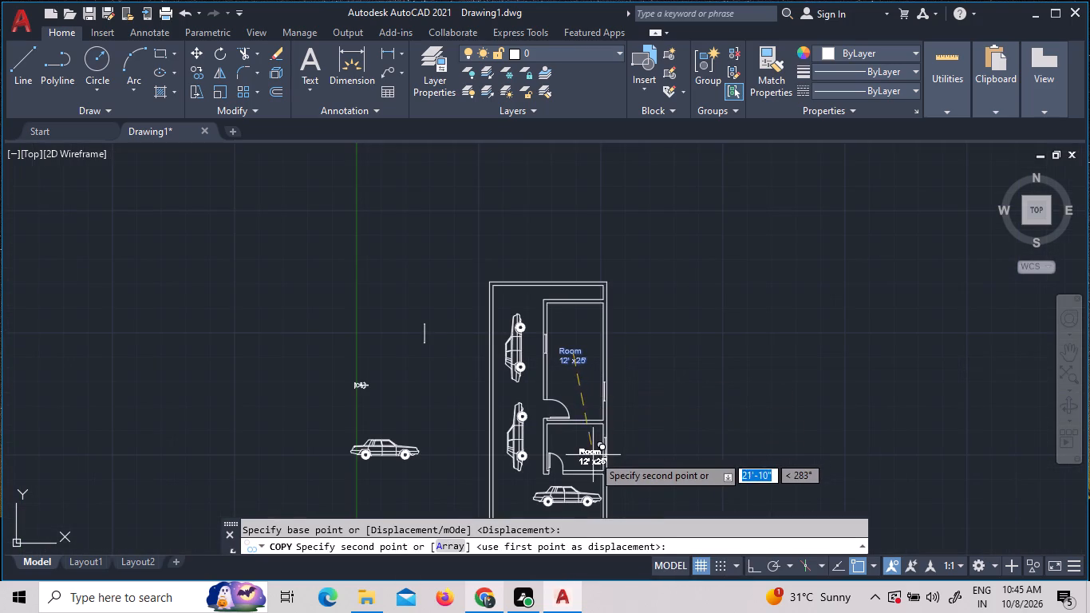
{"action": "scroll", "coordinate": [575, 455], "scroll_direction": "up", "scroll_amount": 2}
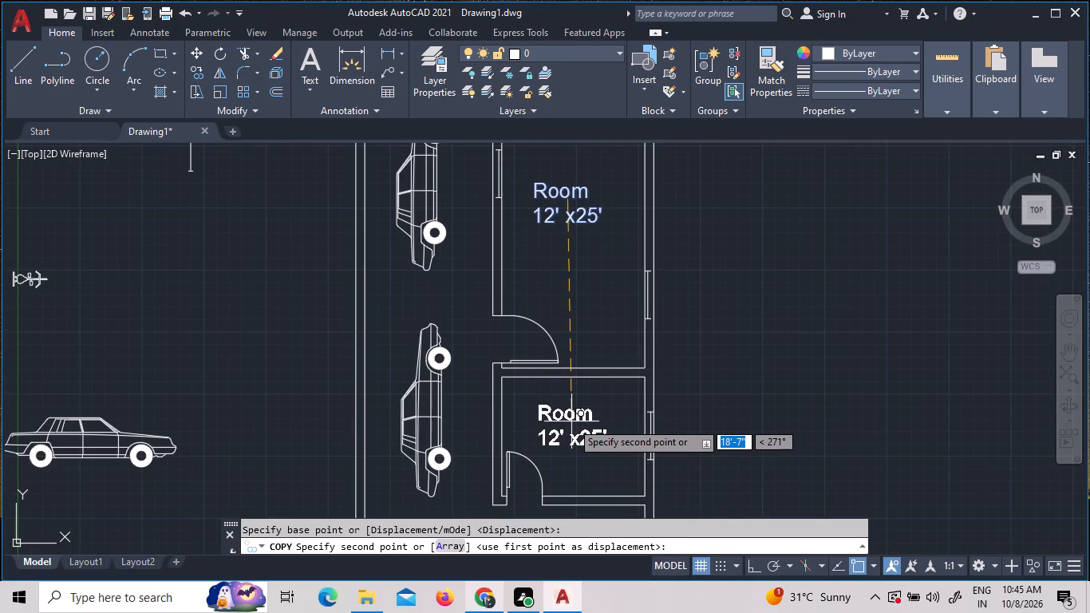
{"action": "left_click", "coordinate": [571, 421]}
{"action": "key", "text": "Escape"}
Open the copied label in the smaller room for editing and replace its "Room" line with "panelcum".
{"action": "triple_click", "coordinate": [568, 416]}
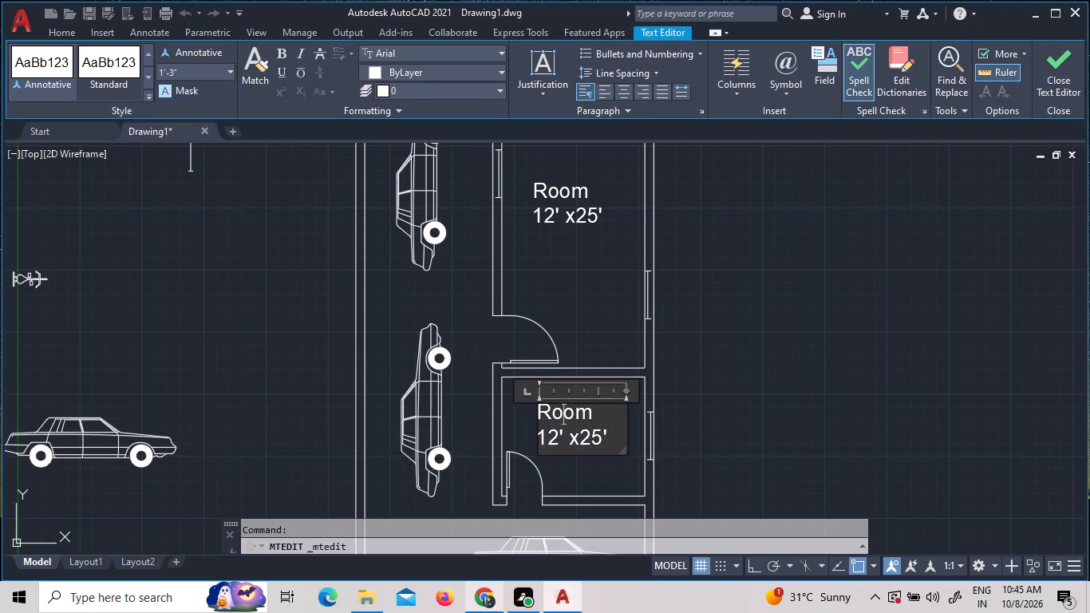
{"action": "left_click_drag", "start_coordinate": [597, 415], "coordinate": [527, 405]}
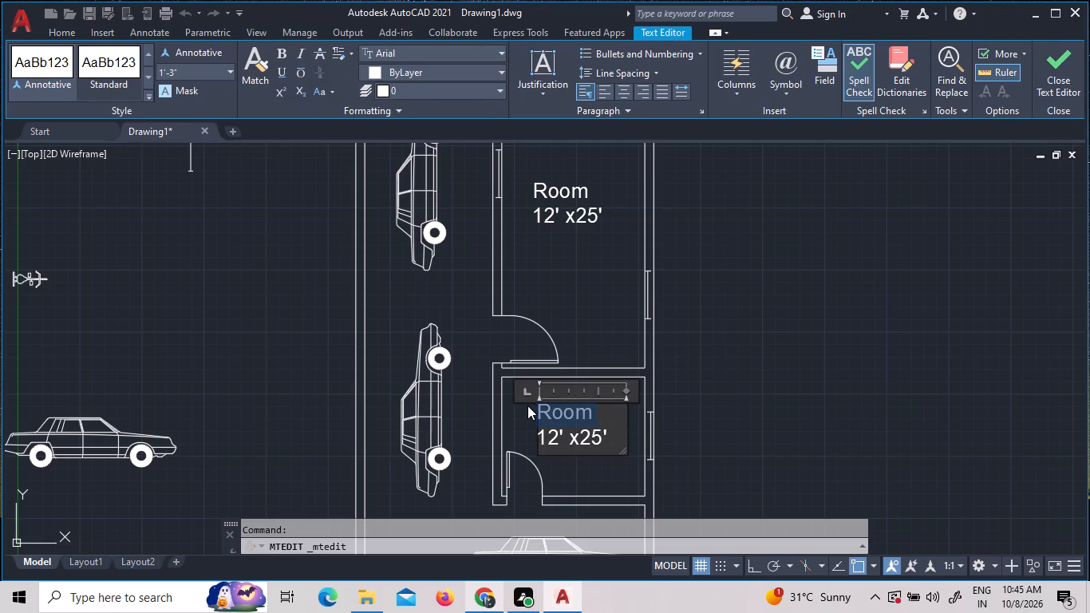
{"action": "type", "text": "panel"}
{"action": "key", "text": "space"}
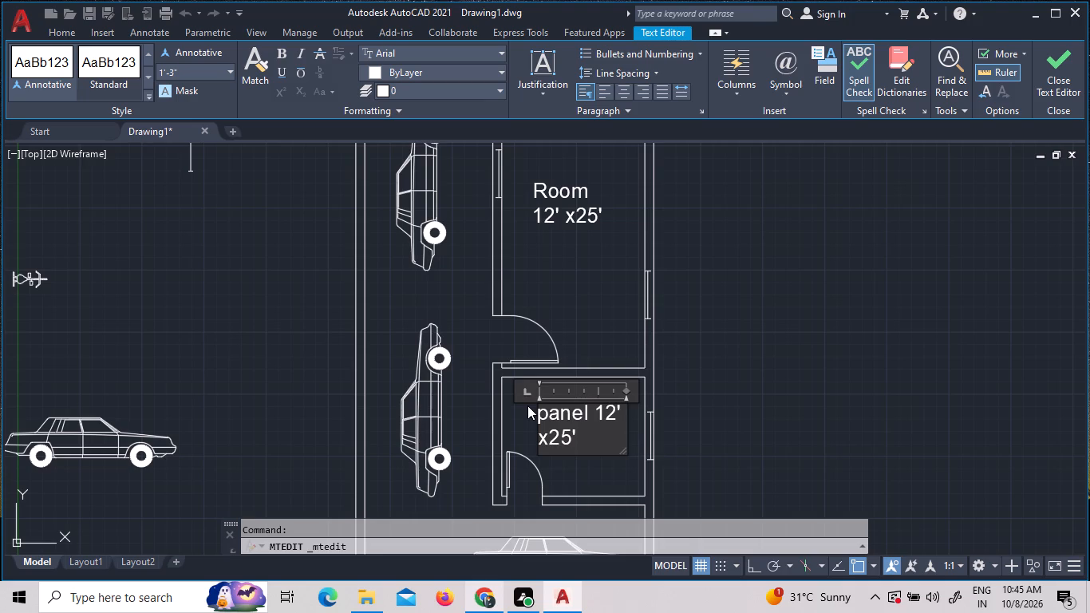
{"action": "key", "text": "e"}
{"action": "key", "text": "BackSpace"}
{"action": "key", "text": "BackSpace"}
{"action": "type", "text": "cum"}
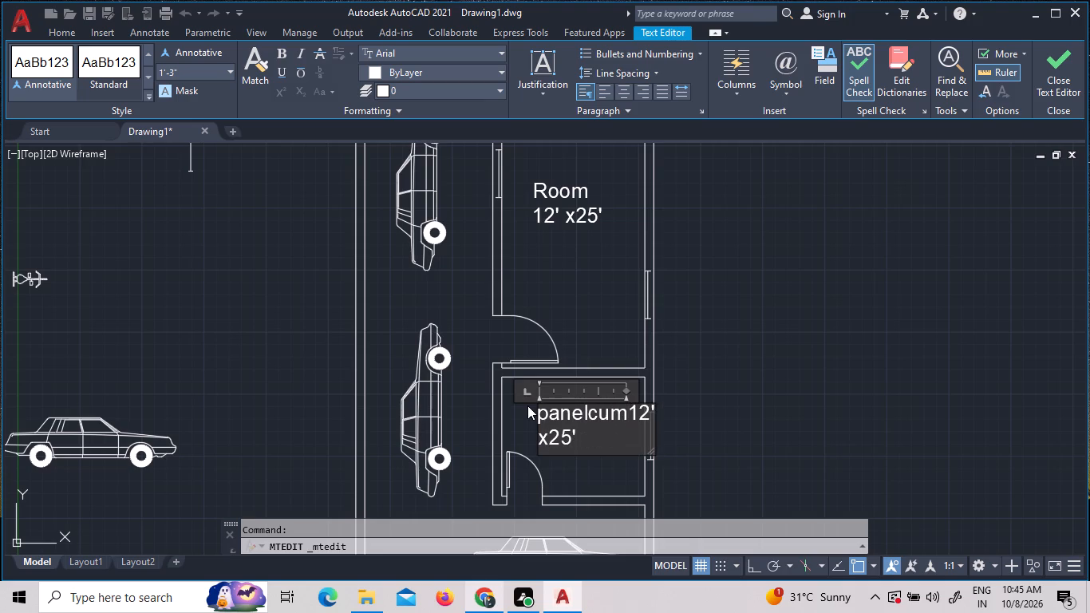
Replace the "panelcum" text in the smaller room's label with "Electricity", starting with a capital E.
{"action": "key", "text": "BackSpace"}
{"action": "key", "text": "BackSpace"}
{"action": "key", "text": "BackSpace"}
{"action": "key", "text": "BackSpace"}
{"action": "key", "text": "BackSpace"}
{"action": "key", "text": "BackSpace"}
{"action": "key", "text": "BackSpace"}
{"action": "key", "text": "BackSpace"}
{"action": "key", "text": "BackSpace"}
{"action": "type", "text": "ele"}
{"action": "type", "text": "ctricity"}
{"action": "key", "text": "space"}
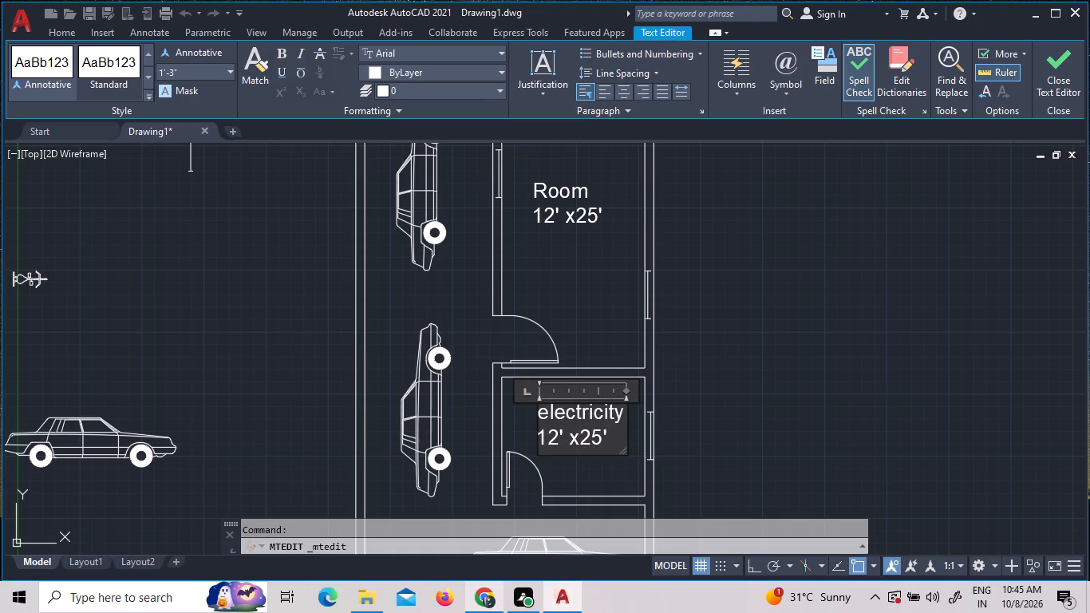
{"action": "left_click_drag", "start_coordinate": [547, 414], "coordinate": [536, 413]}
{"action": "key", "text": "e"}
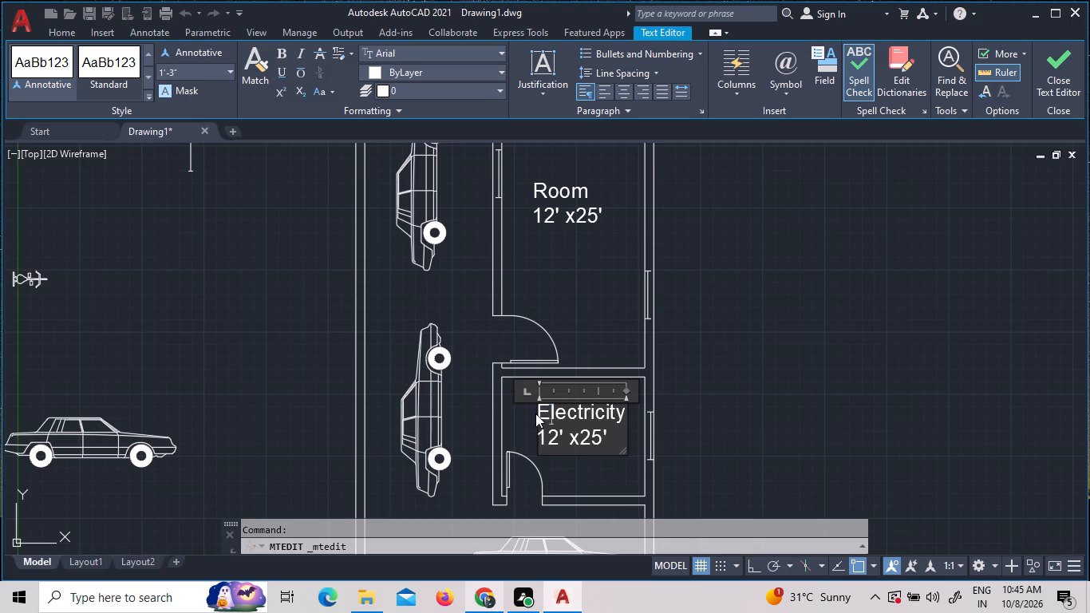
Add "Panel Room" after "Electricity" in the smaller room's label and finish editing.
{"action": "left_click", "coordinate": [623, 410]}
{"action": "key", "text": "space"}
{"action": "type", "text": "P"}
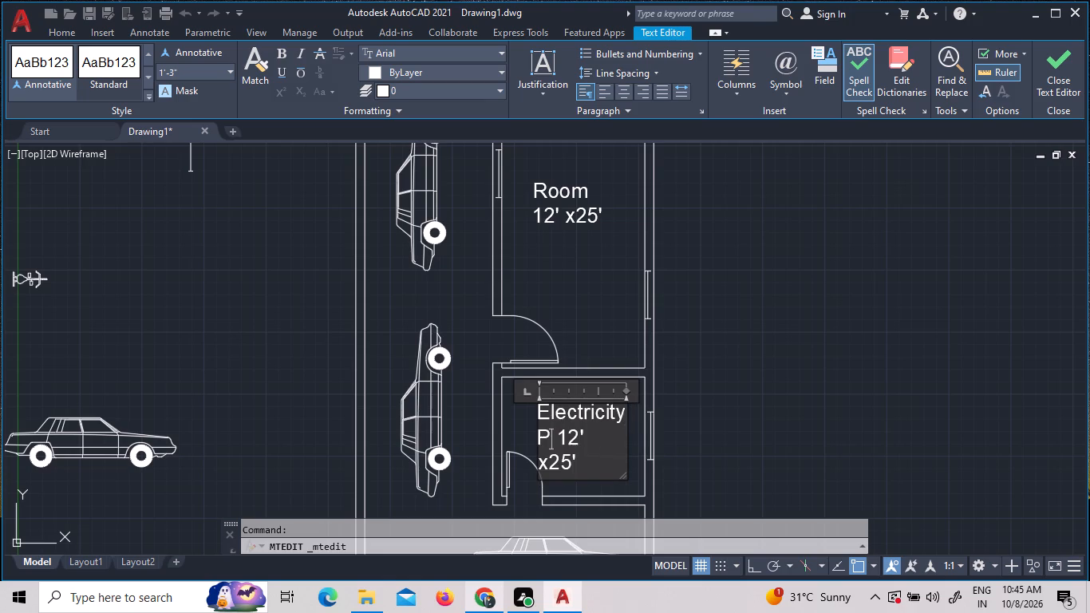
{"action": "type", "text": "anel"}
{"action": "key", "text": "space"}
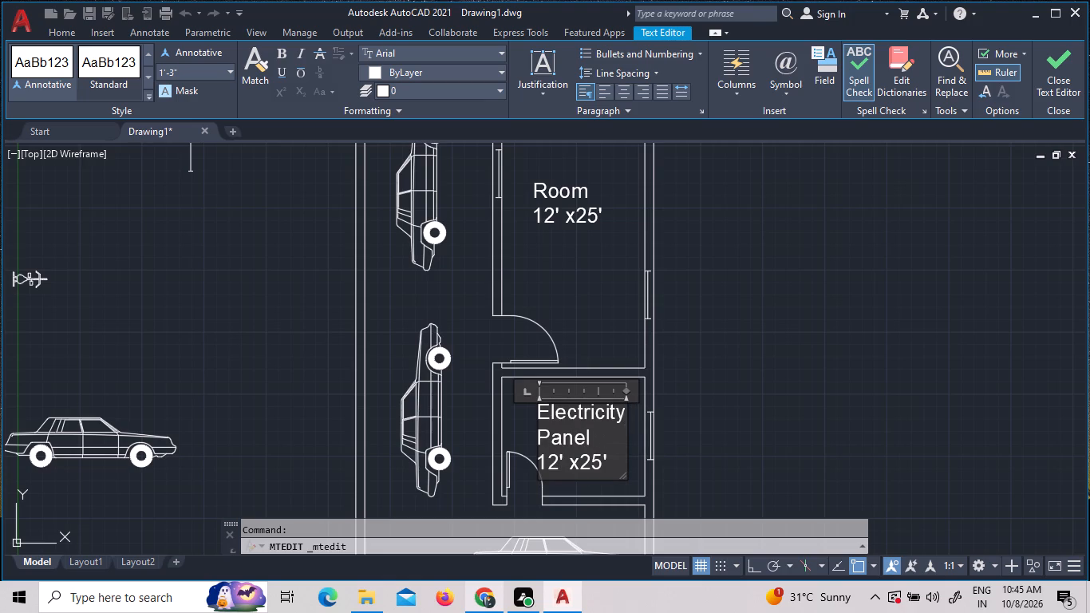
{"action": "key", "text": "r"}
{"action": "key", "text": "BackSpace"}
{"action": "key", "text": "r"}
{"action": "type", "text": "oom"}
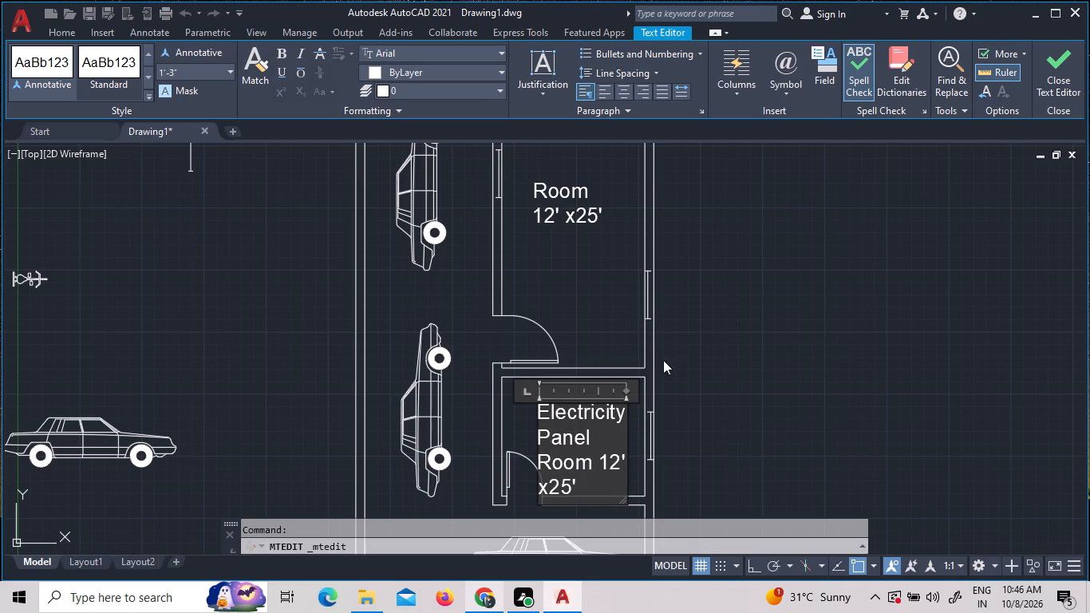
{"action": "left_click", "coordinate": [630, 415]}
{"action": "left_click", "coordinate": [586, 337]}
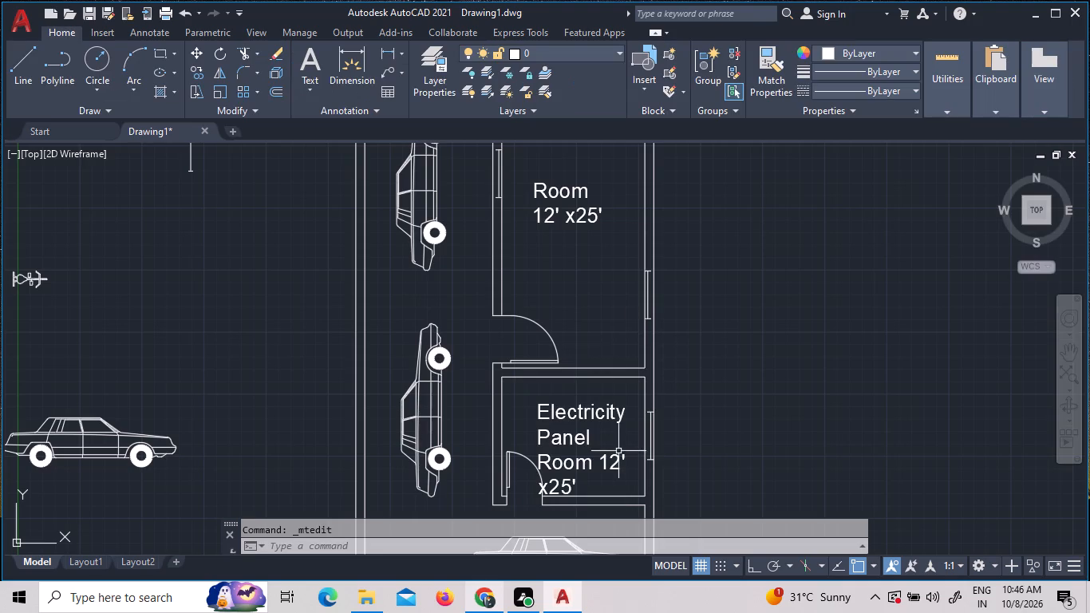
Measure the smaller room's inside width and depth with Quick Measure.
{"action": "left_click", "coordinate": [944, 66]}
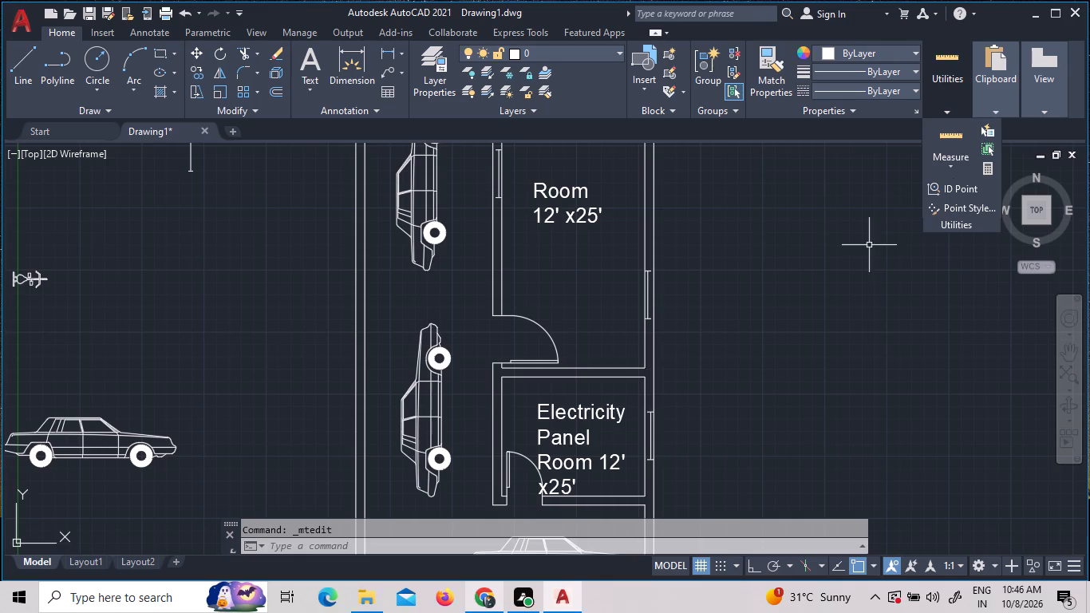
{"action": "left_click", "coordinate": [959, 146]}
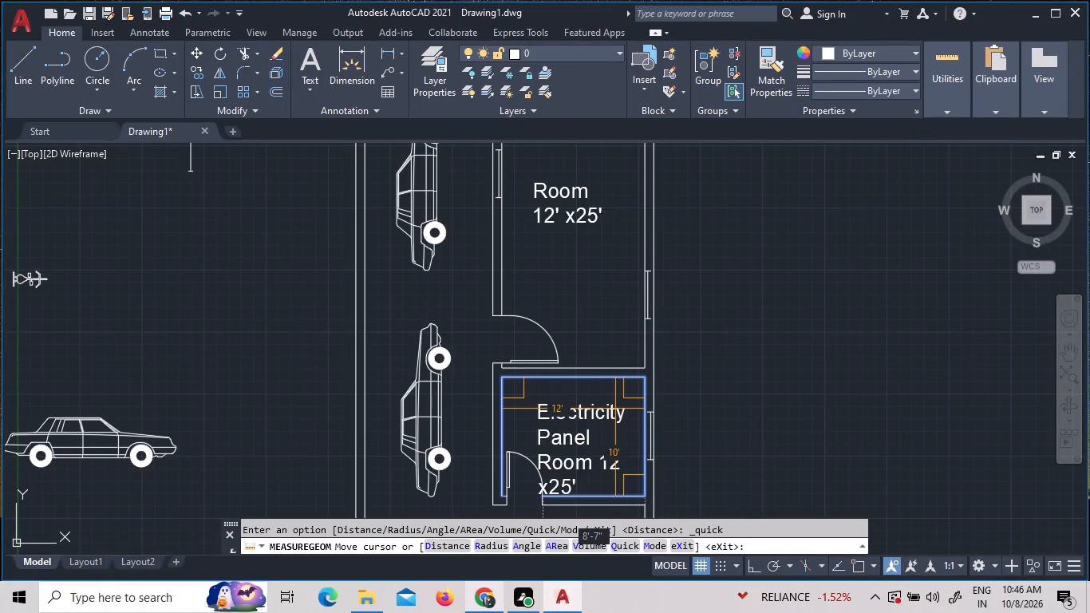
{"action": "key", "text": "Escape"}
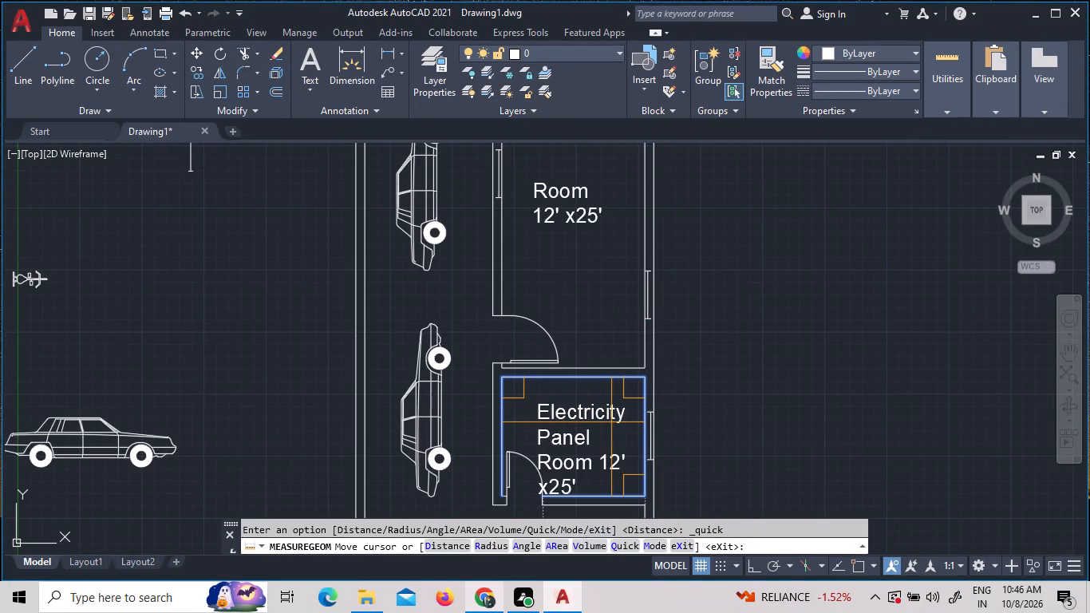
Change the "x25'" part of the Electricity Panel Room label to "x 10'".
{"action": "double_click", "coordinate": [567, 488]}
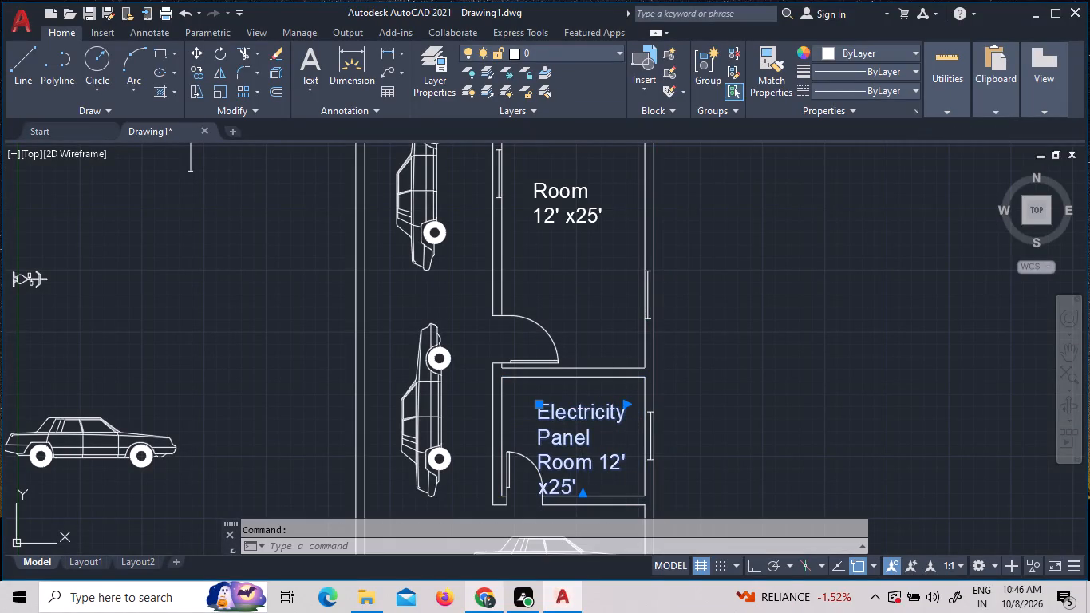
{"action": "double_click", "coordinate": [566, 488]}
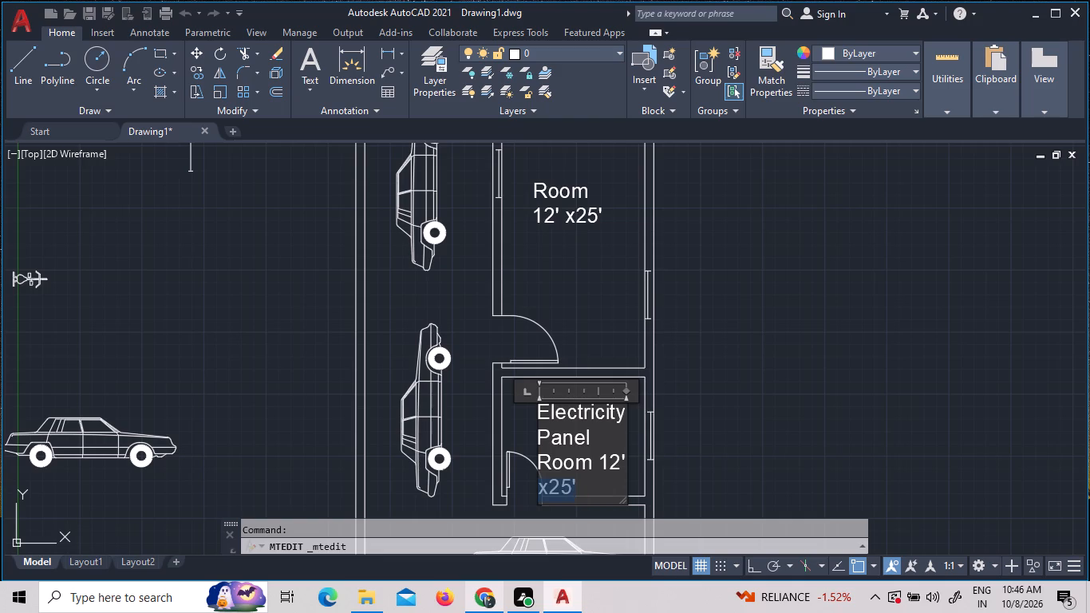
{"action": "type", "text": "x"}
{"action": "key", "text": "space"}
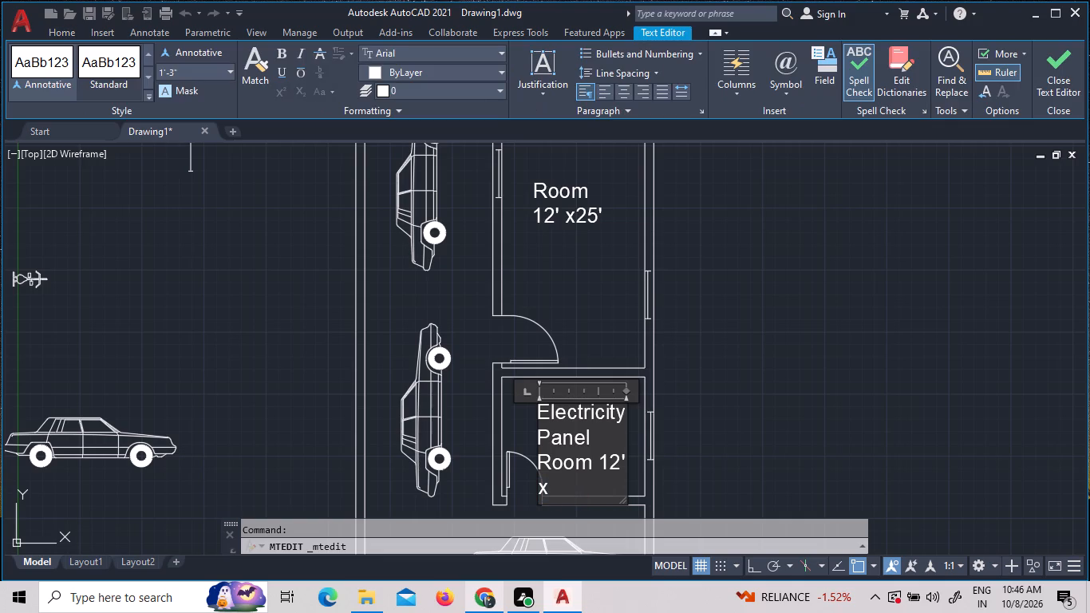
{"action": "type", "text": "10'"}
Set the text height of the whole Electricity Panel Room label to 9" and finish editing.
{"action": "left_click_drag", "start_coordinate": [591, 488], "coordinate": [589, 487]}
{"action": "left_click_drag", "start_coordinate": [589, 487], "coordinate": [535, 407]}
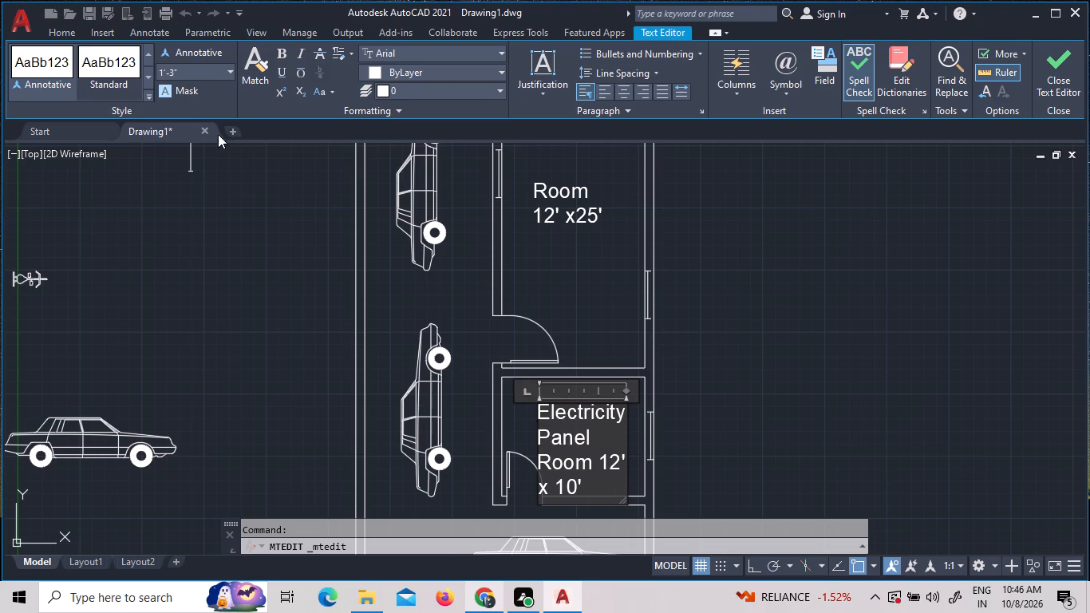
{"action": "left_click_drag", "start_coordinate": [182, 74], "coordinate": [134, 63]}
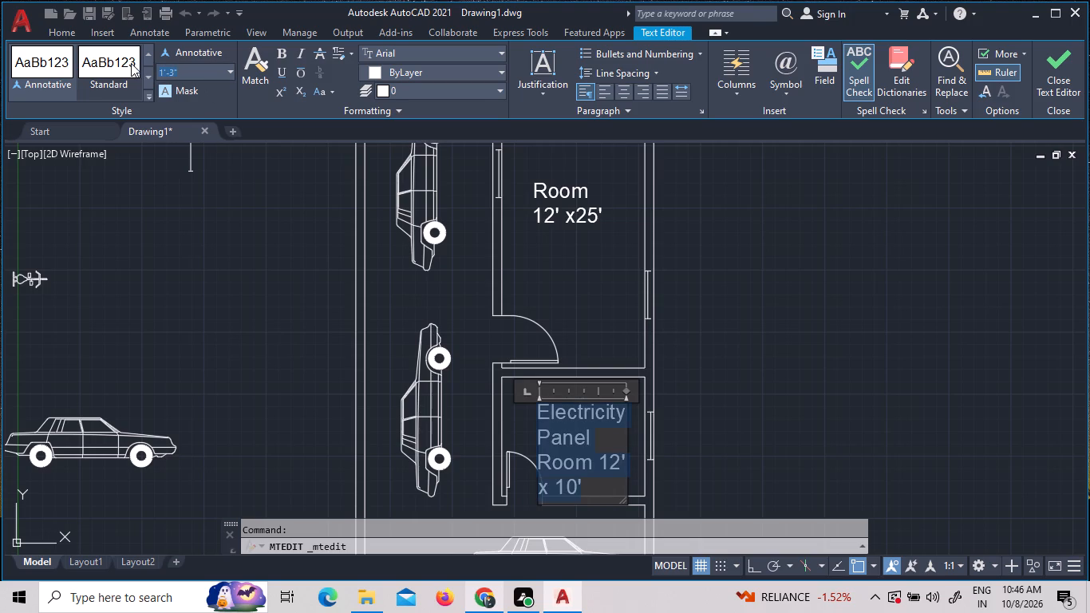
{"action": "type", "text": "9\""}
{"action": "key", "text": "Return"}
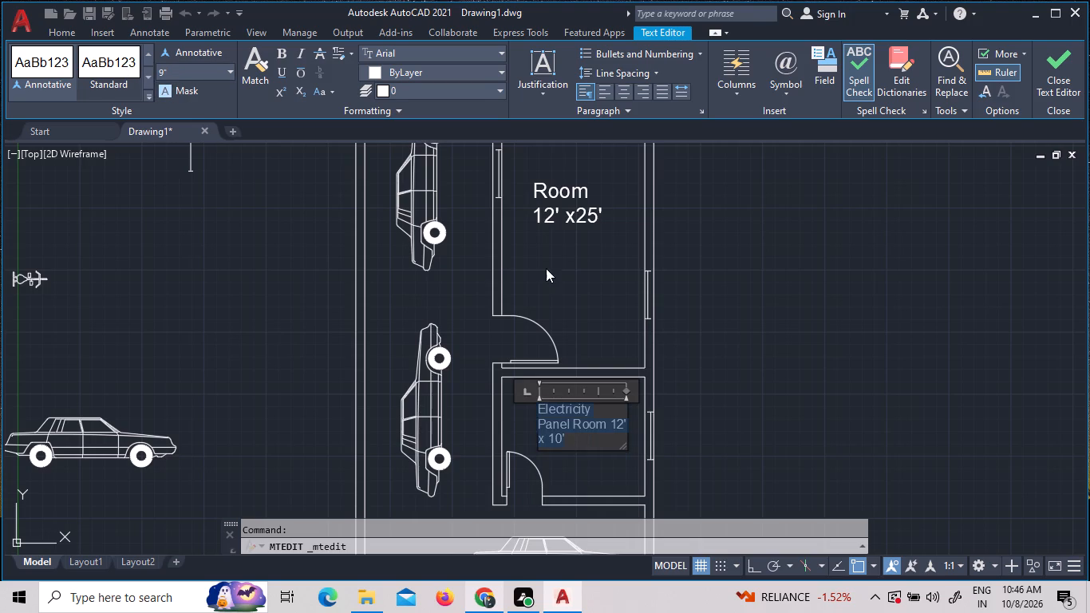
{"action": "left_click", "coordinate": [547, 268]}
Set the text height of the larger room's "Room 12' x25'" label to 9" and finish editing.
{"action": "left_click", "coordinate": [552, 200]}
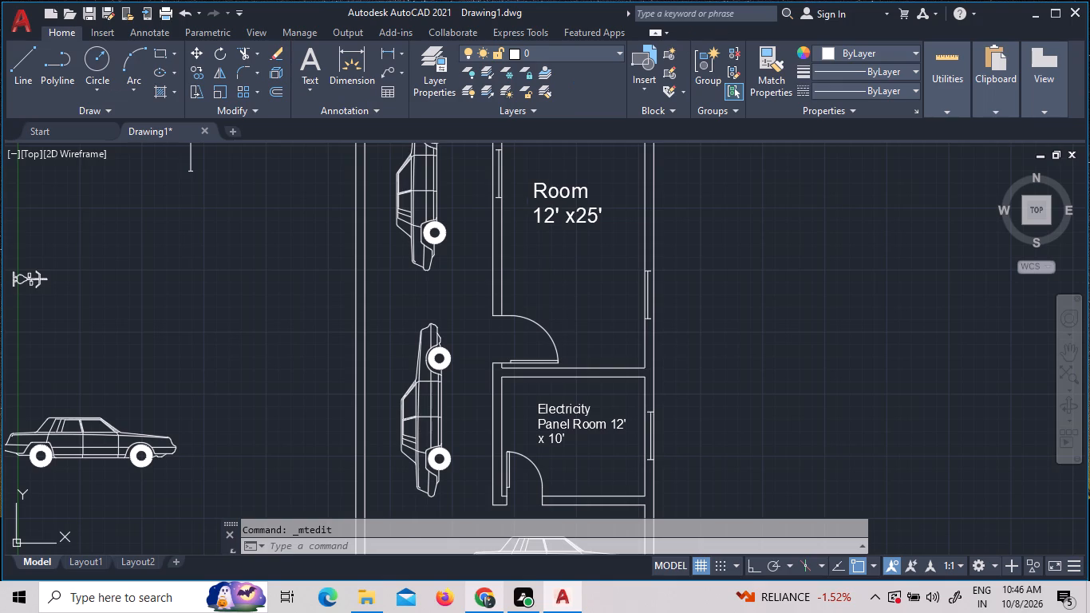
{"action": "left_click", "coordinate": [541, 188]}
{"action": "right_click", "coordinate": [541, 188]}
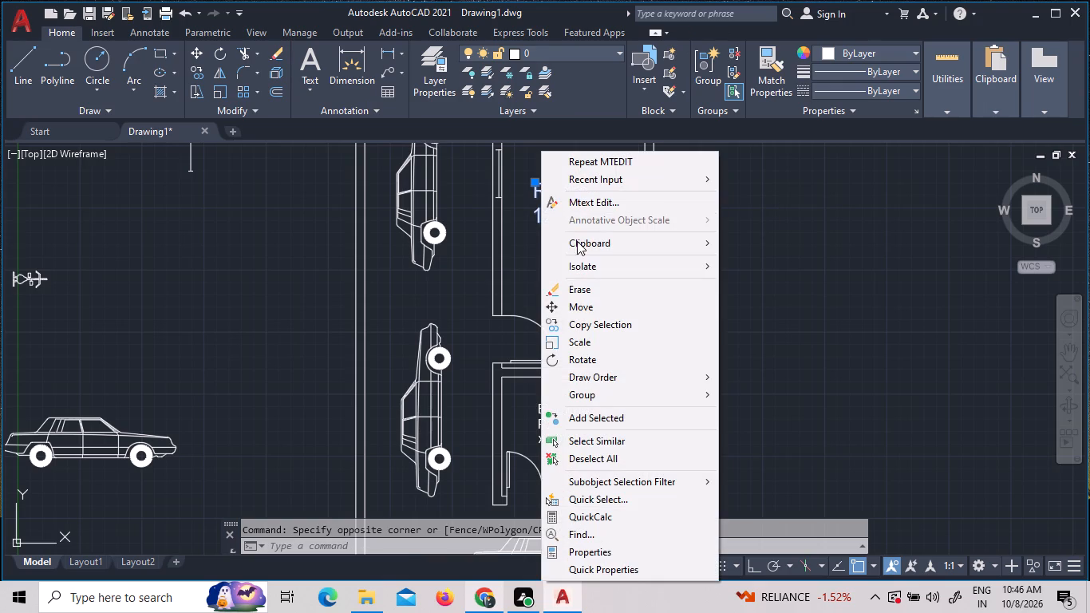
{"action": "left_click", "coordinate": [524, 208]}
{"action": "left_click", "coordinate": [546, 200]}
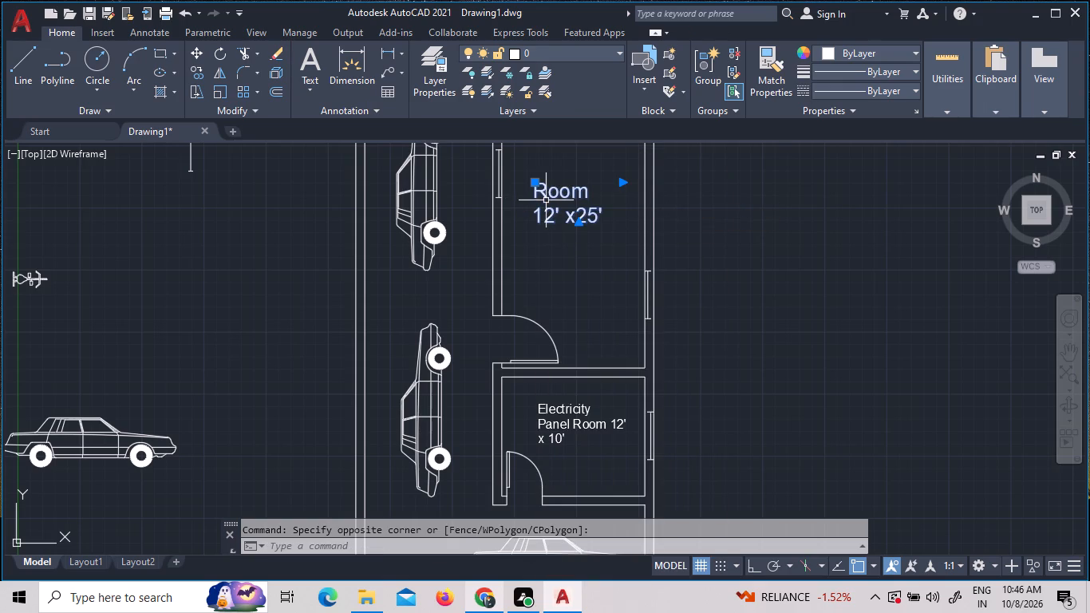
{"action": "triple_click", "coordinate": [547, 194]}
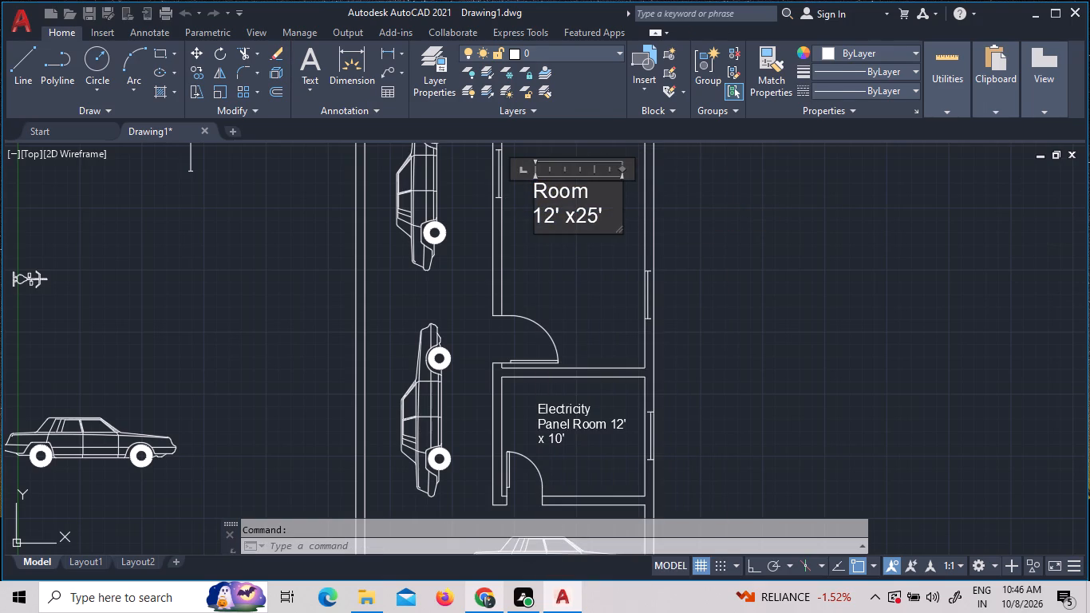
{"action": "left_click_drag", "start_coordinate": [604, 219], "coordinate": [526, 173]}
{"action": "left_click", "coordinate": [231, 75]}
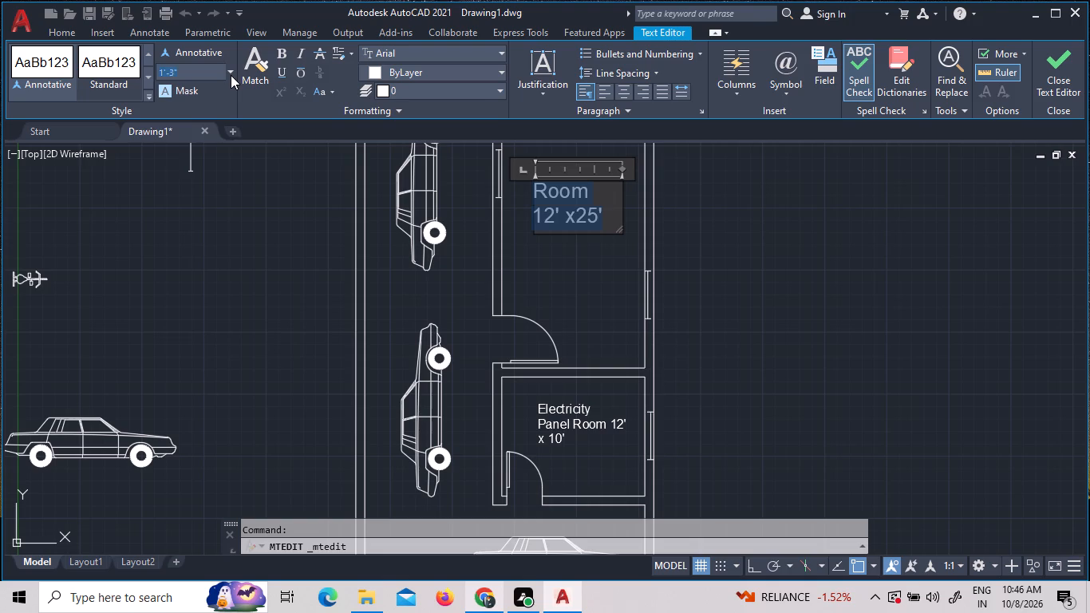
{"action": "left_click", "coordinate": [189, 91]}
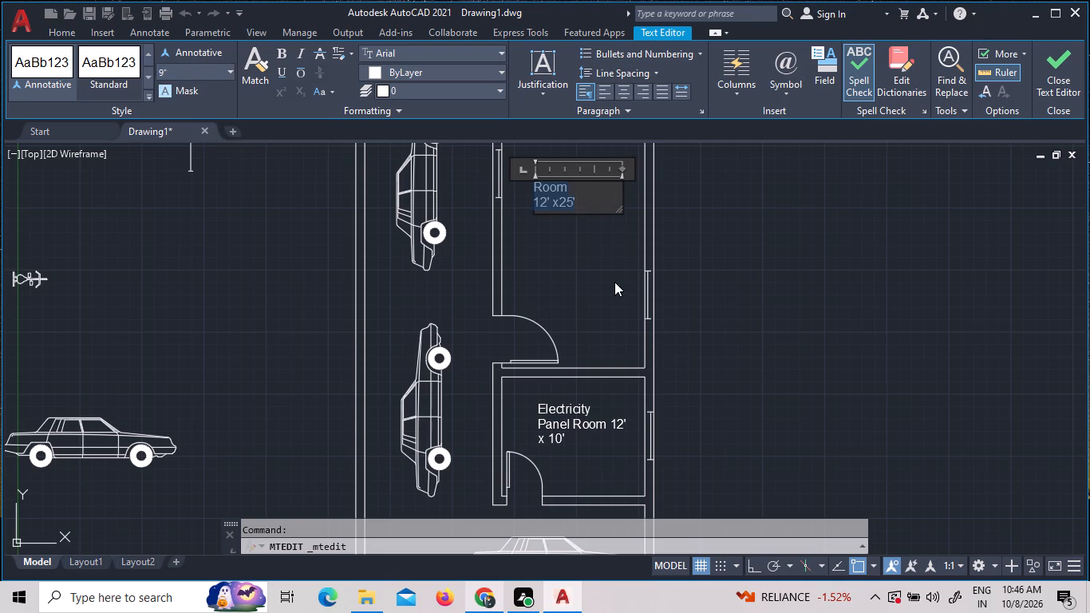
{"action": "left_click", "coordinate": [616, 283]}
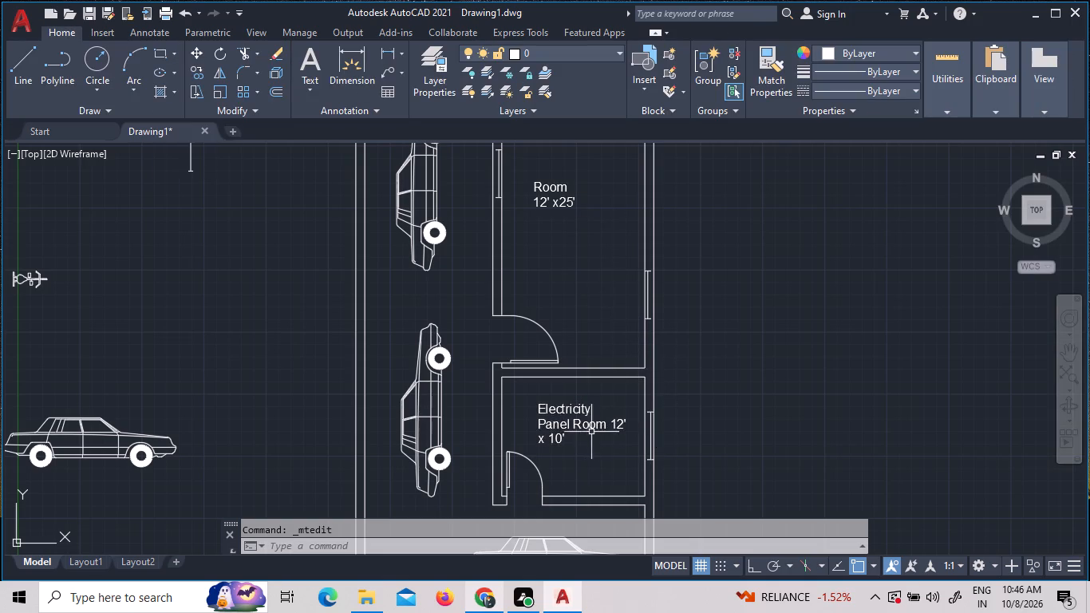
Copy the larger room's label into the open area beside the two horizontally parked cars below the Electricity Panel Room.
{"action": "scroll", "coordinate": [504, 424], "scroll_direction": "down", "scroll_amount": 1}
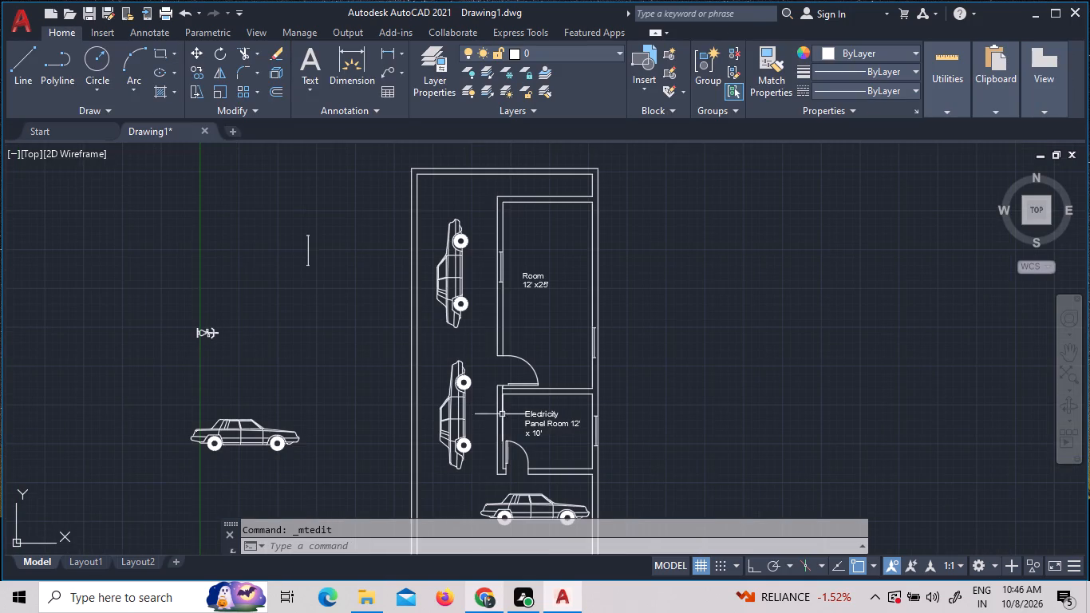
{"action": "left_click", "coordinate": [544, 280]}
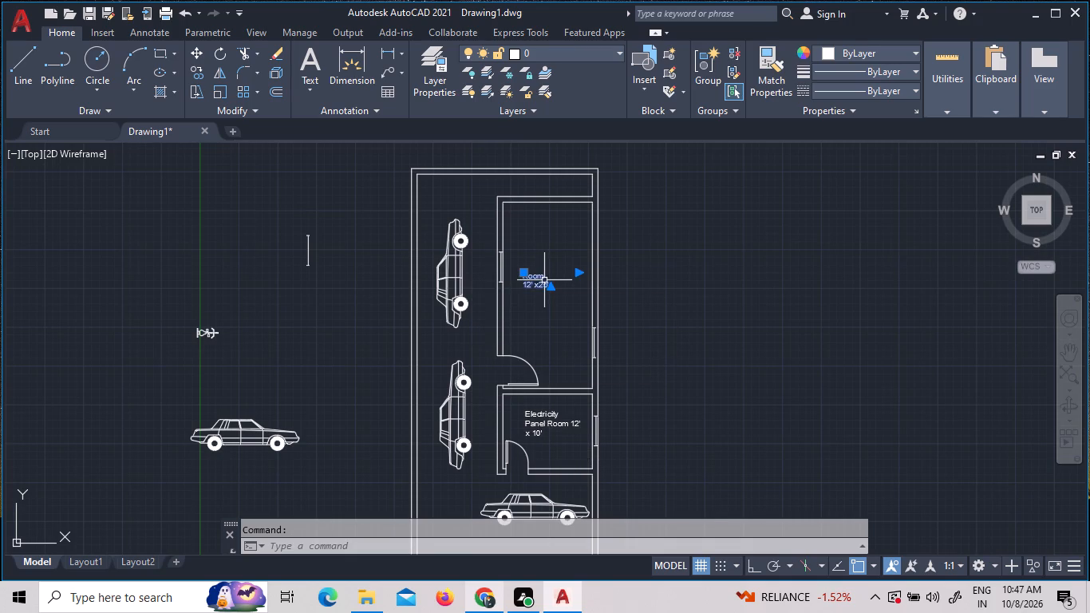
{"action": "right_click", "coordinate": [541, 283]}
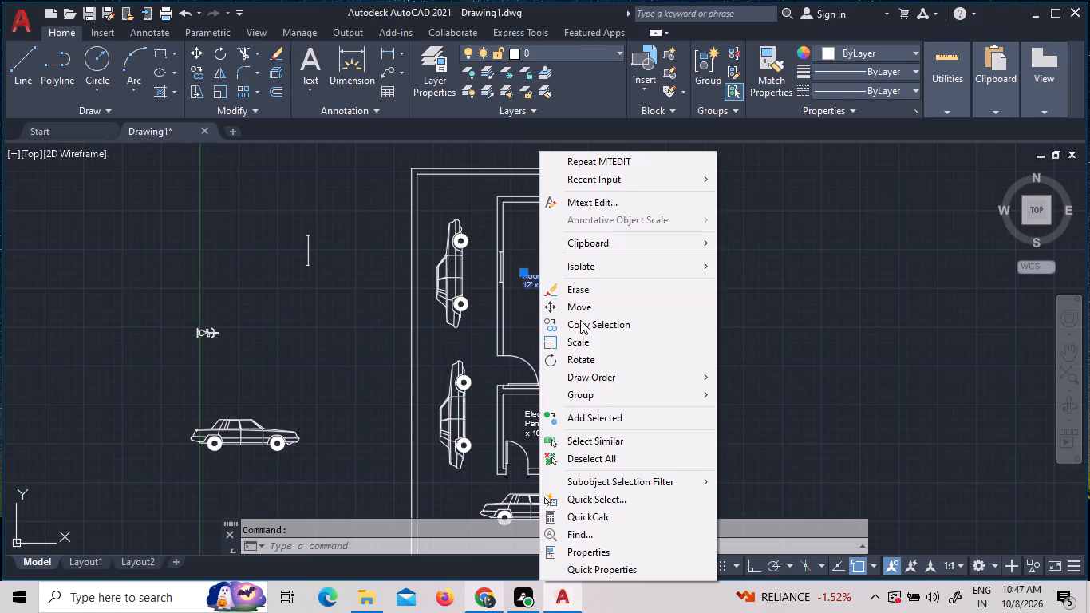
{"action": "left_click", "coordinate": [581, 320]}
{"action": "left_click", "coordinate": [545, 287]}
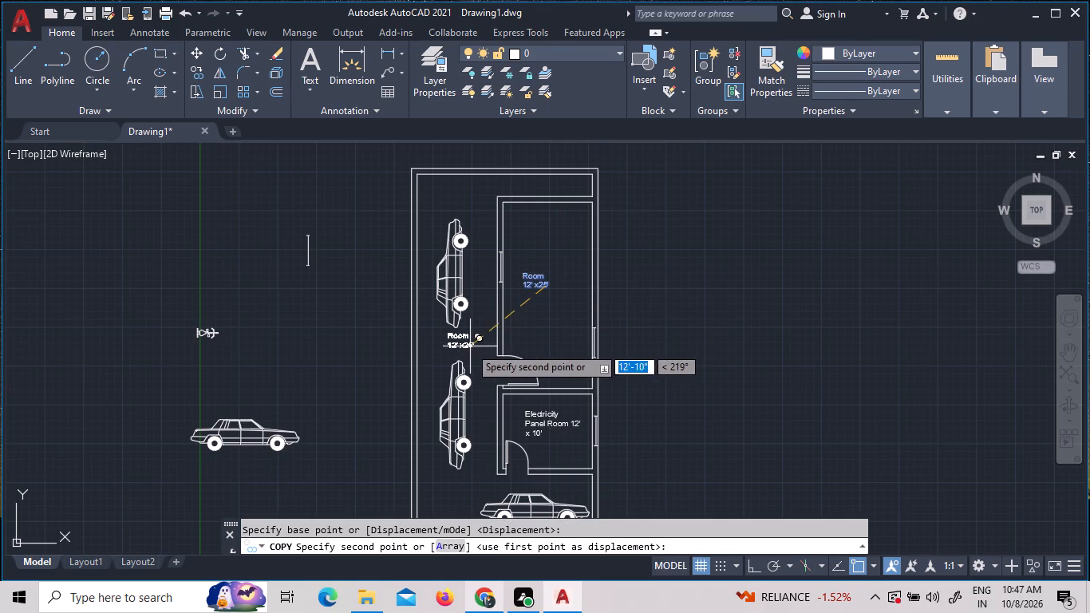
{"action": "scroll", "coordinate": [464, 351], "scroll_direction": "down", "scroll_amount": 2}
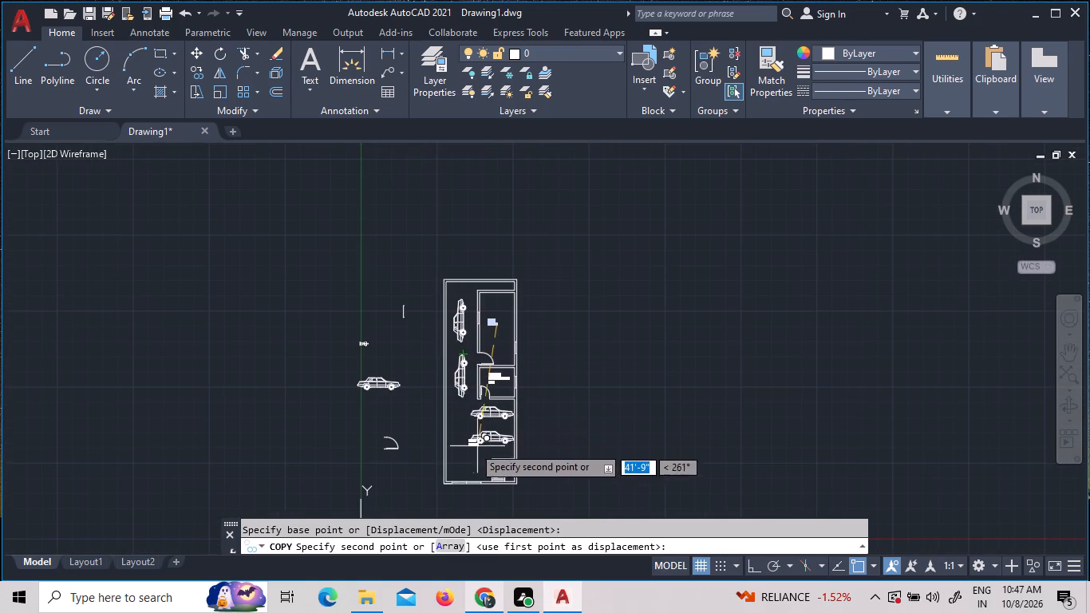
{"action": "scroll", "coordinate": [461, 440], "scroll_direction": "up", "scroll_amount": 3}
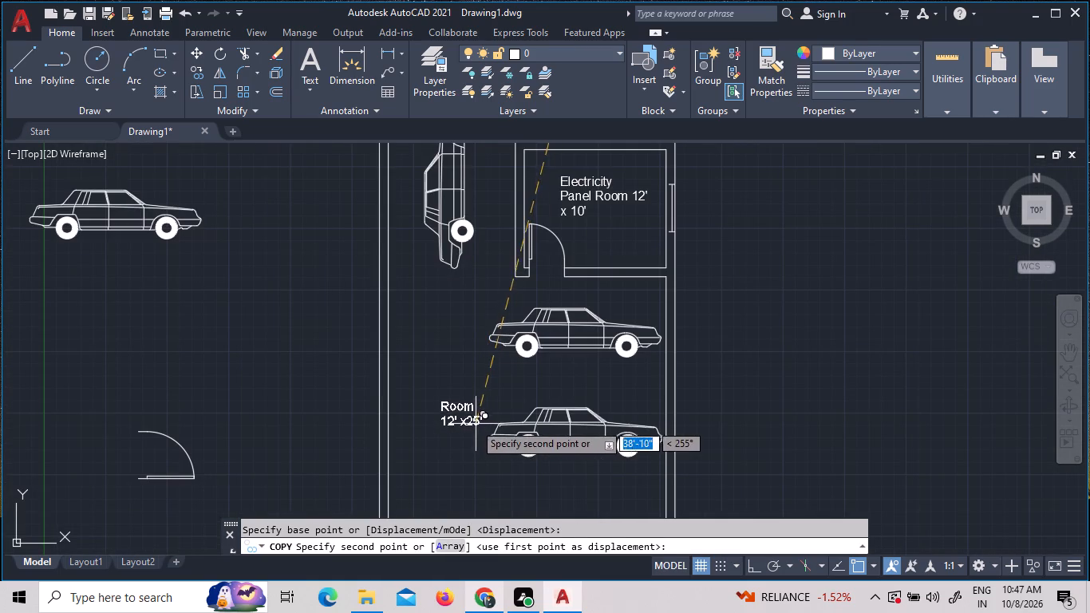
{"action": "left_click", "coordinate": [466, 416]}
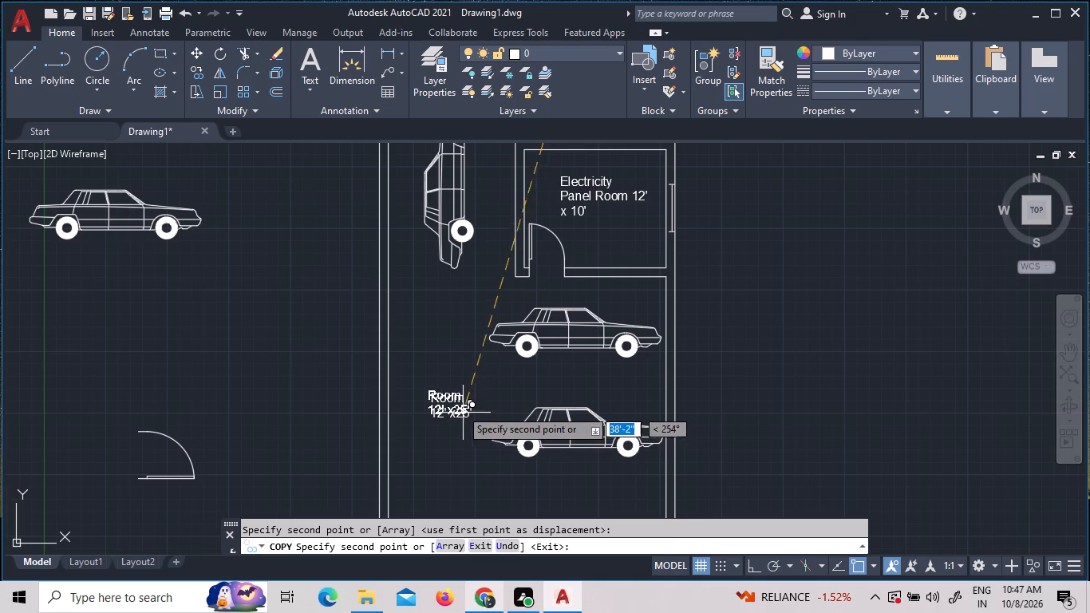
{"action": "key", "text": "Escape"}
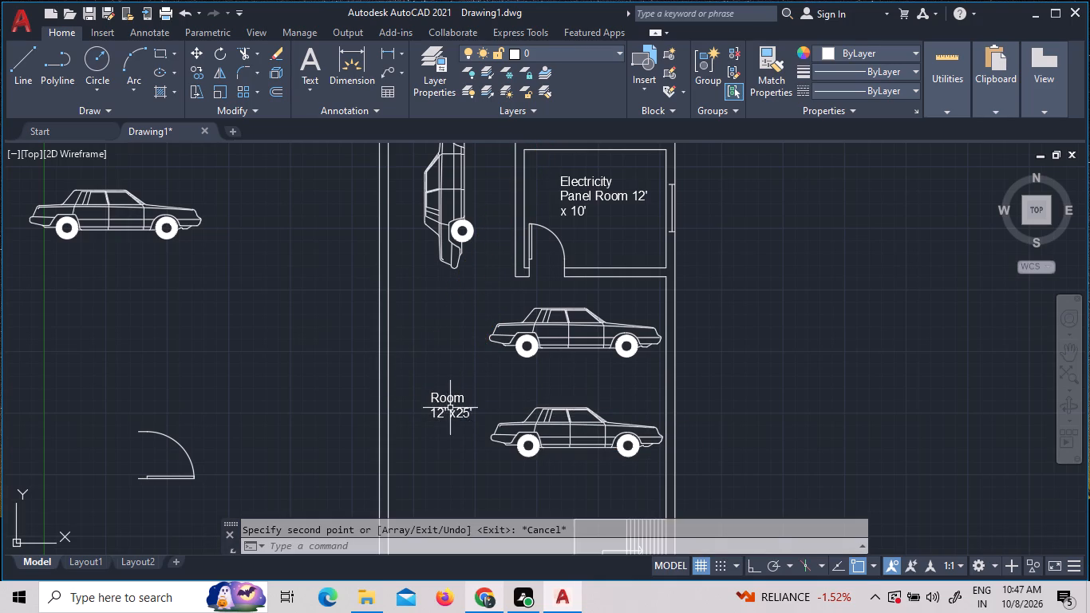
Replace the copied label's whole text with "Parking cum open spaces" and finish editing.
{"action": "double_click", "coordinate": [446, 400]}
{"action": "triple_click", "coordinate": [444, 399]}
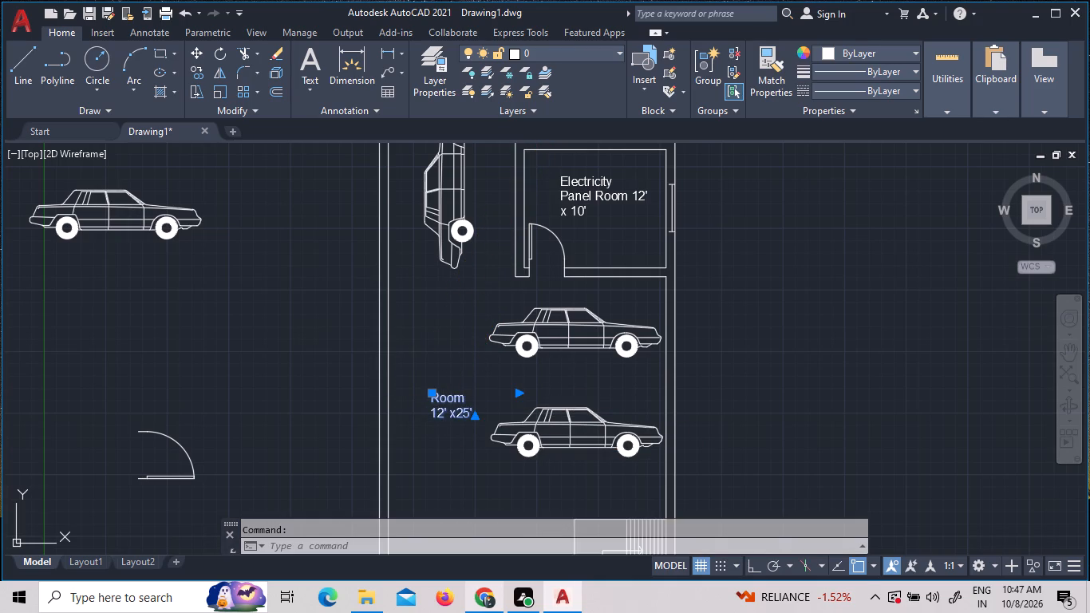
{"action": "left_click_drag", "start_coordinate": [486, 417], "coordinate": [400, 377]}
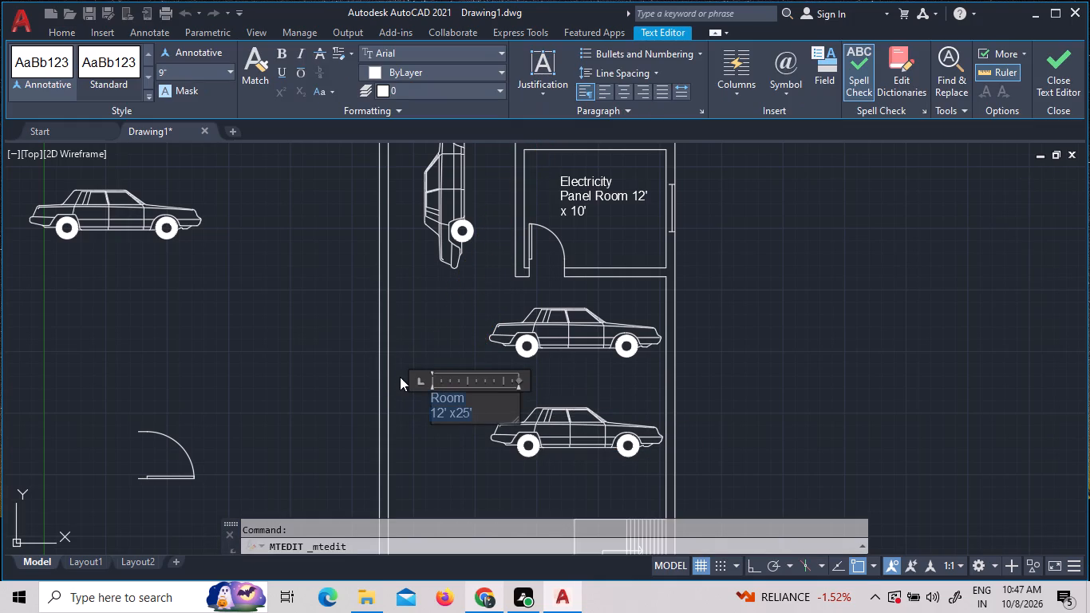
{"action": "key", "text": "p"}
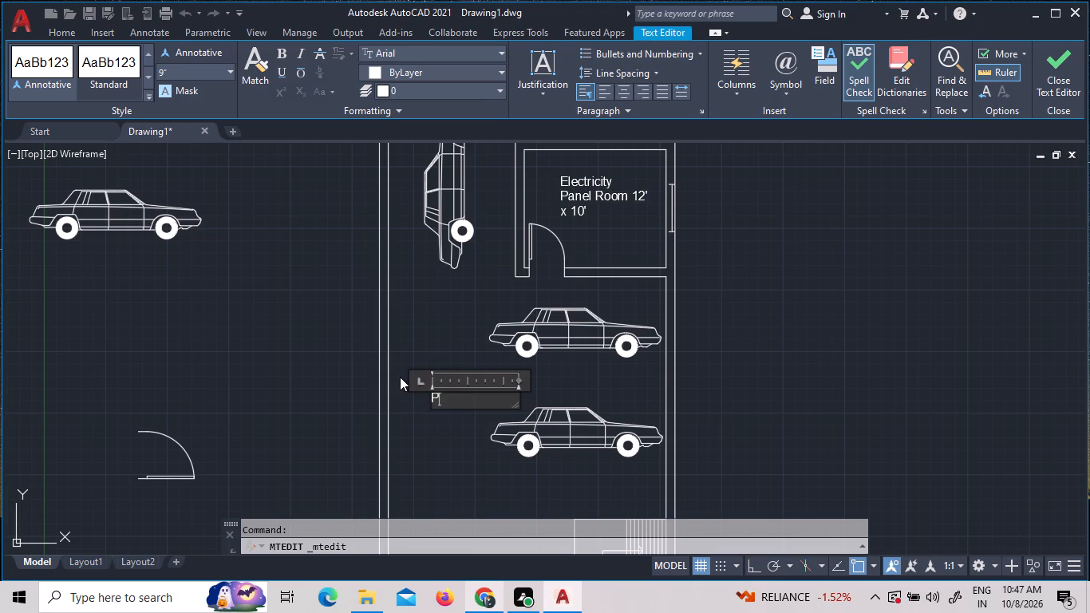
{"action": "key", "text": "a"}
{"action": "type", "text": "rking"}
{"action": "key", "text": "space"}
{"action": "type", "text": "cum"}
{"action": "key", "text": "space"}
{"action": "type", "text": "open spaces"}
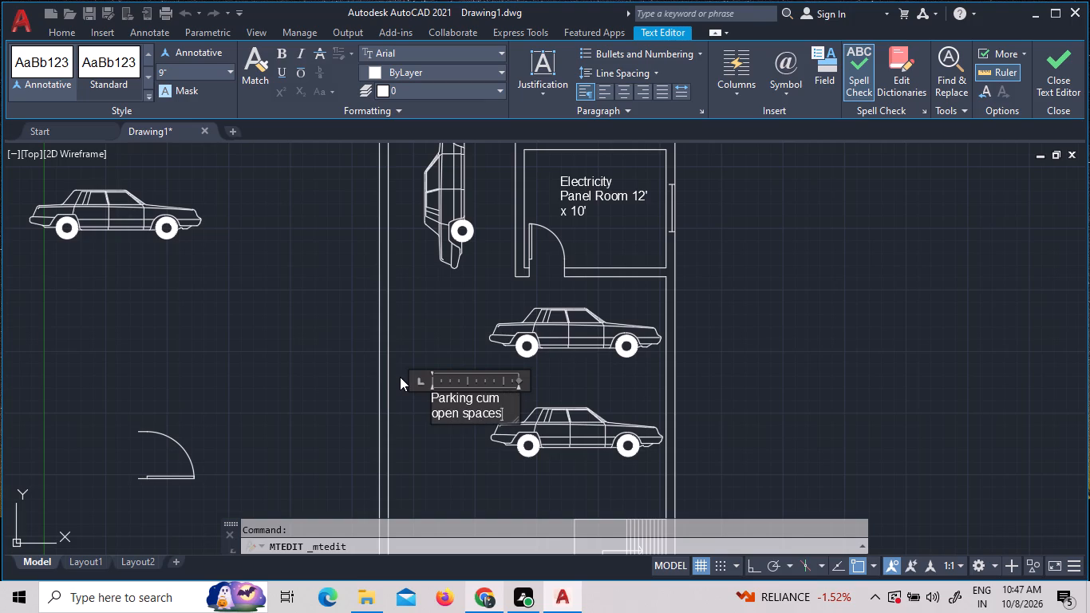
{"action": "key", "text": "space"}
{"action": "left_click", "coordinate": [458, 340]}
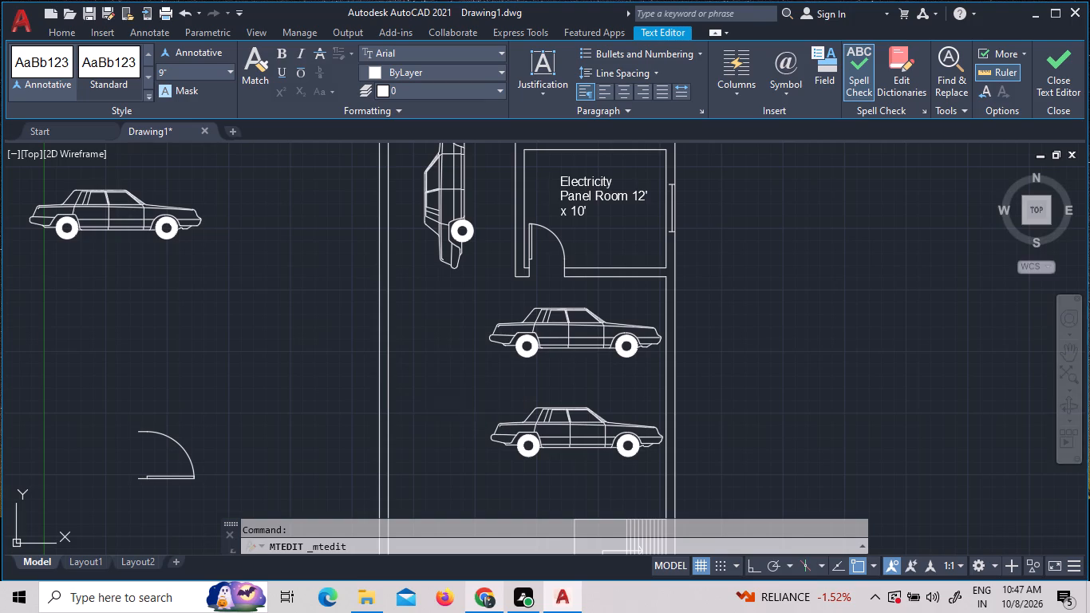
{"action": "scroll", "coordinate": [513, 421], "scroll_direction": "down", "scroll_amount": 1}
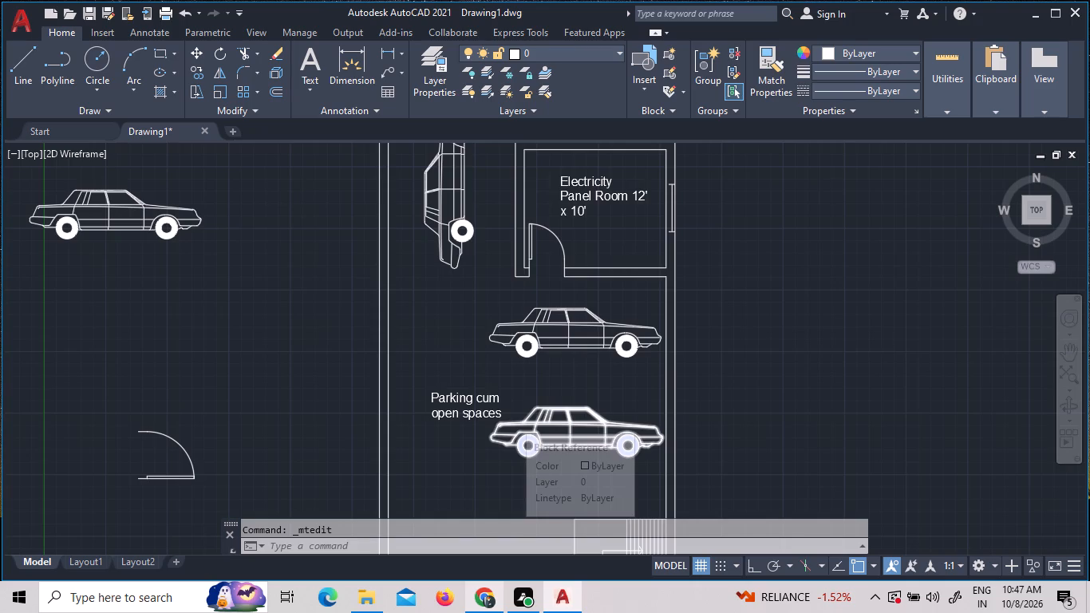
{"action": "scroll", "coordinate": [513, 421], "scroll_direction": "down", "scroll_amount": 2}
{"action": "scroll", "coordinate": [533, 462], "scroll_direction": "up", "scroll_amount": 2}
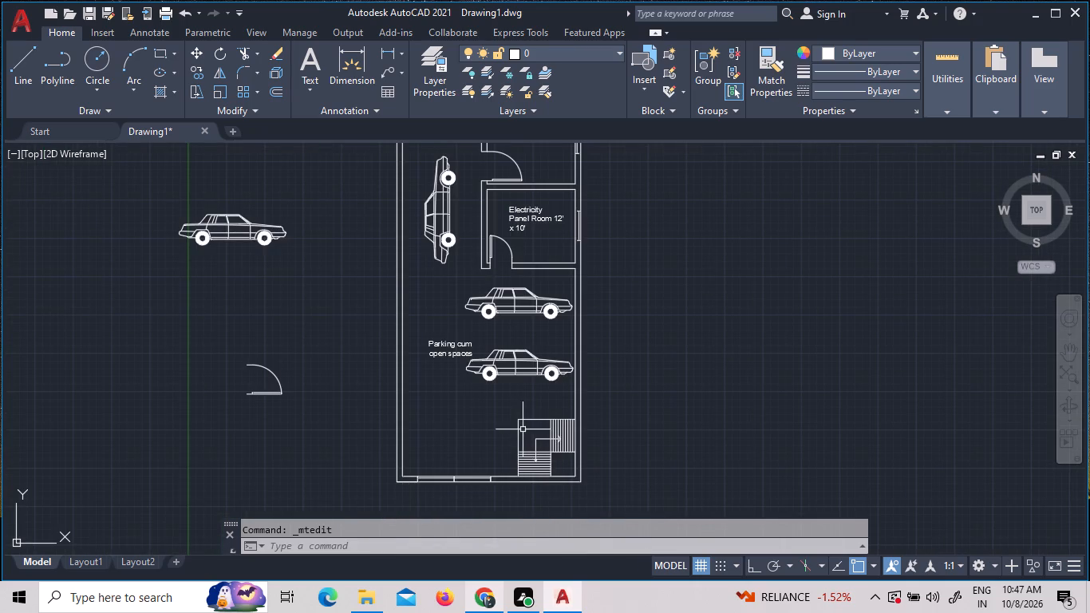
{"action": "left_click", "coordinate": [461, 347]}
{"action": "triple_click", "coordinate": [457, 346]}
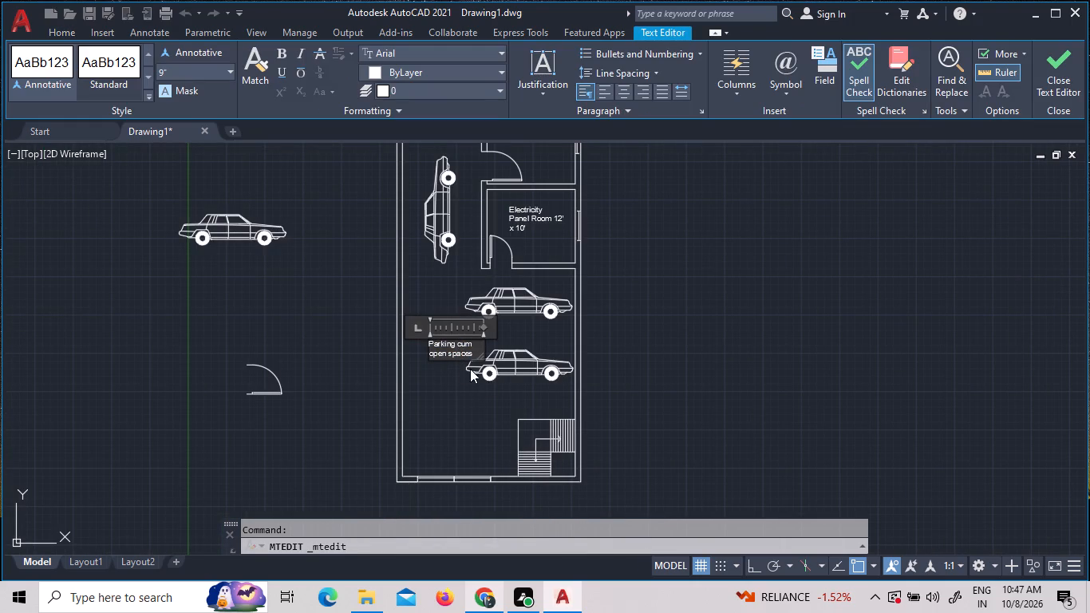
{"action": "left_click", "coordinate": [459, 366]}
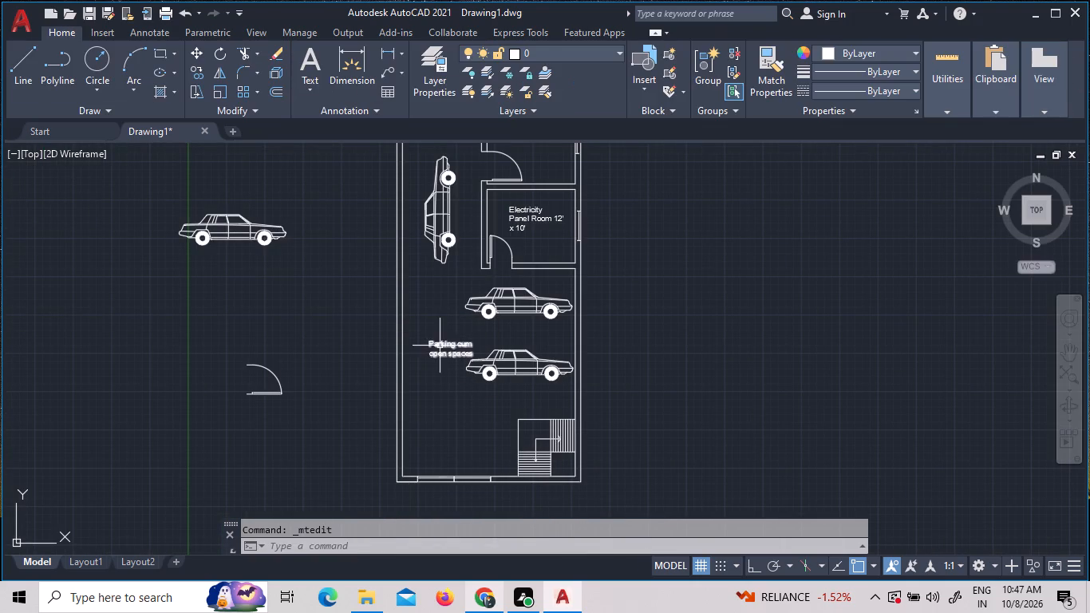
Copy the "Parking cum open spaces" label onto the staircase's upper landing.
{"action": "left_click", "coordinate": [440, 346]}
{"action": "right_click", "coordinate": [440, 346]}
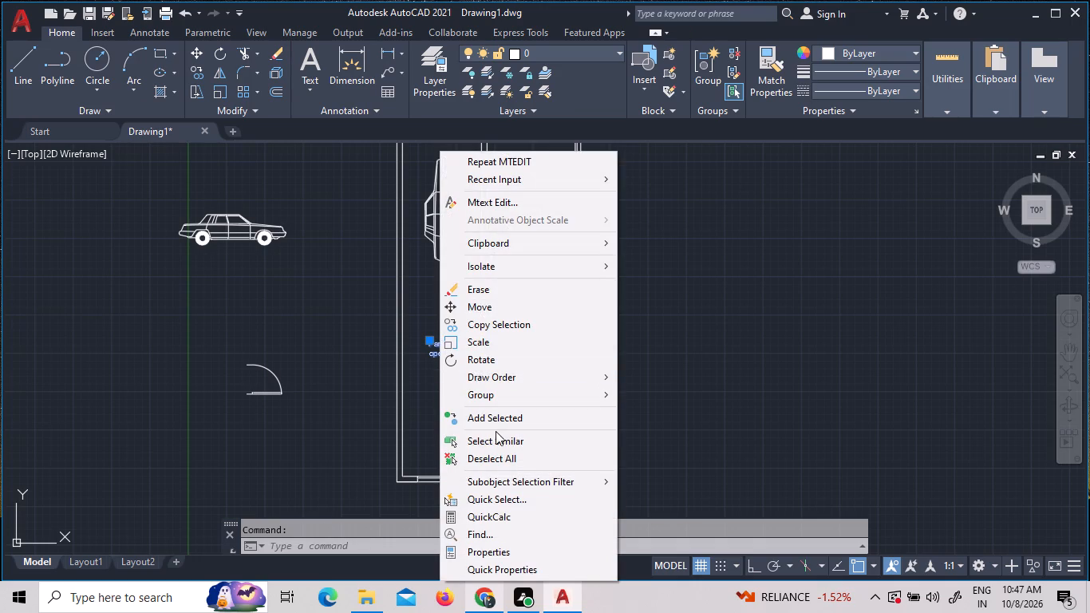
{"action": "left_click", "coordinate": [480, 320]}
{"action": "left_click", "coordinate": [447, 350]}
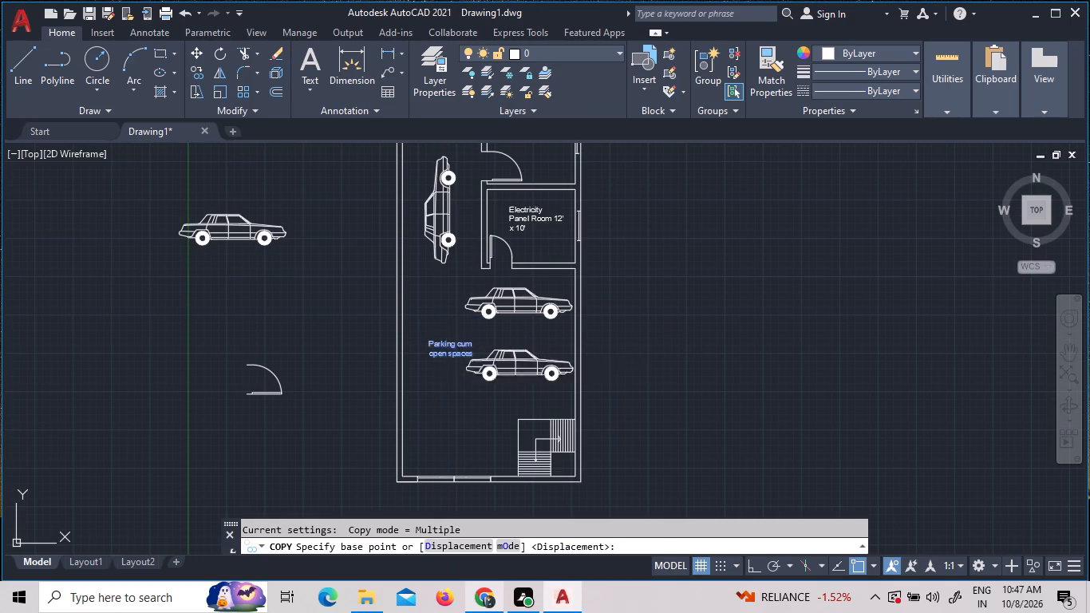
{"action": "scroll", "coordinate": [529, 441], "scroll_direction": "up", "scroll_amount": 5}
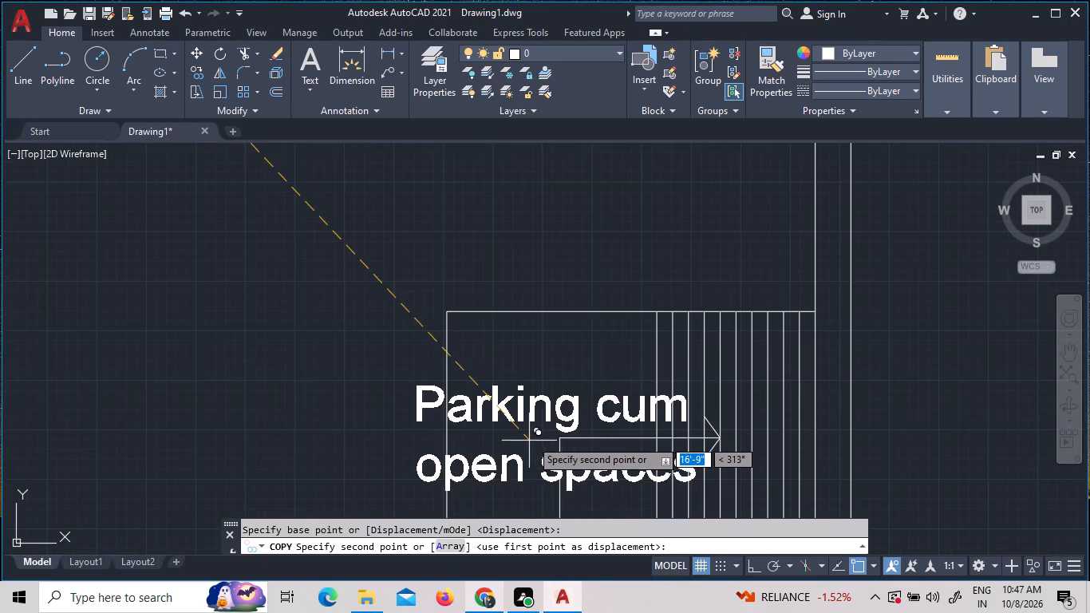
{"action": "left_click", "coordinate": [568, 425]}
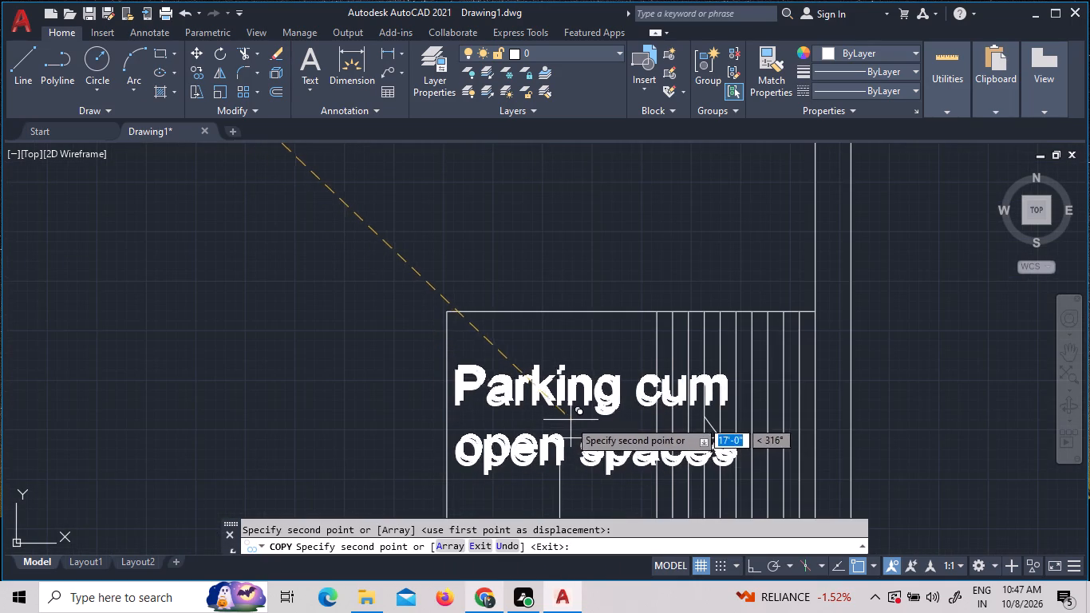
{"action": "key", "text": "Escape"}
Replace the copied label's whole text with "Staircase" and finish editing.
{"action": "double_click", "coordinate": [583, 393]}
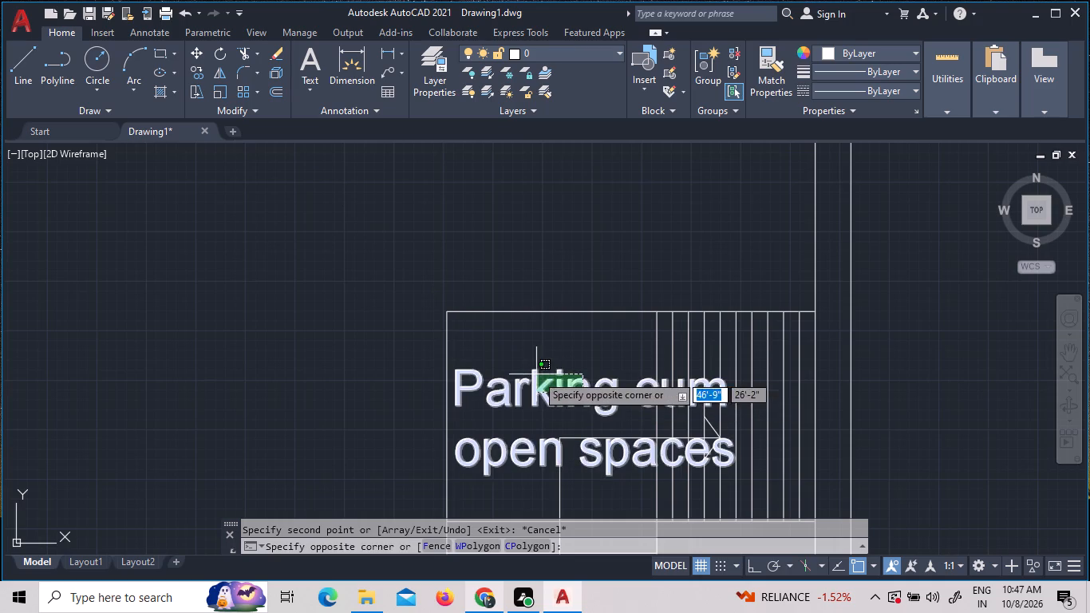
{"action": "left_click", "coordinate": [536, 374]}
{"action": "triple_click", "coordinate": [536, 375]}
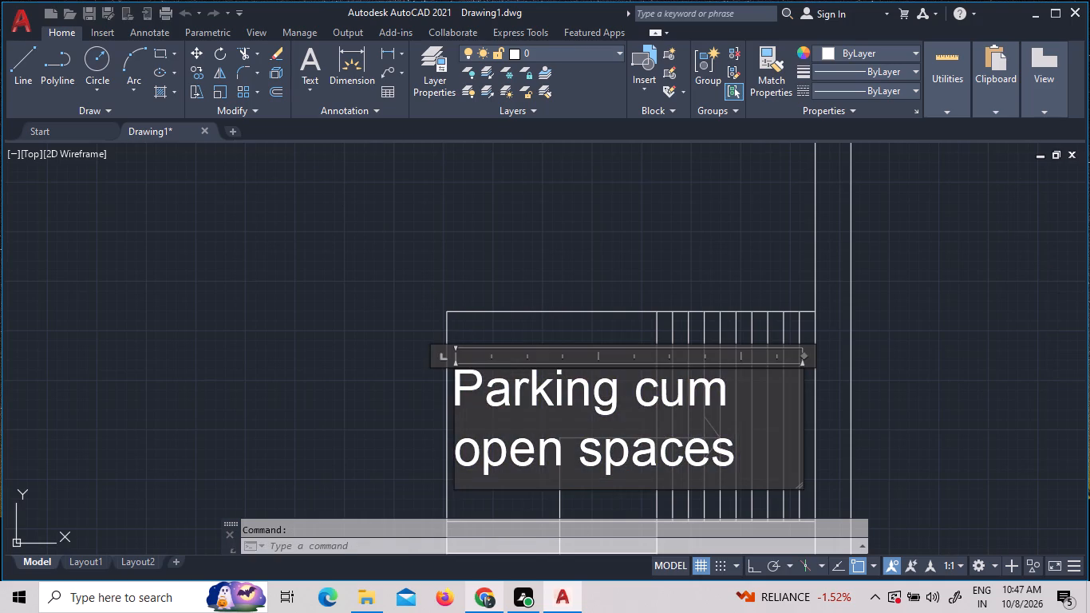
{"action": "left_click_drag", "start_coordinate": [734, 448], "coordinate": [467, 374]}
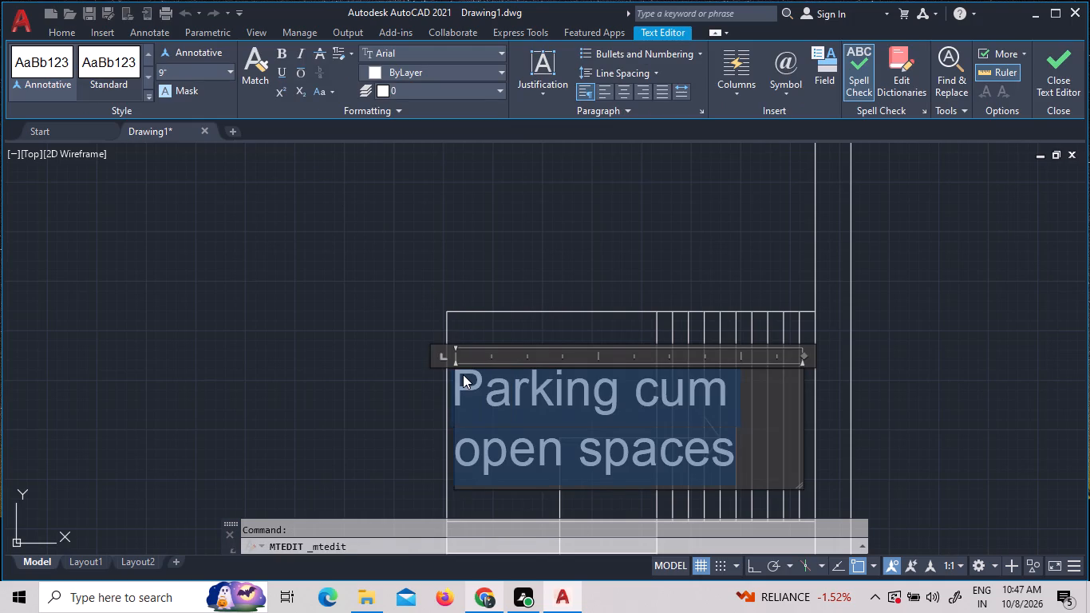
{"action": "type", "text": "staircase"}
{"action": "key", "text": "space"}
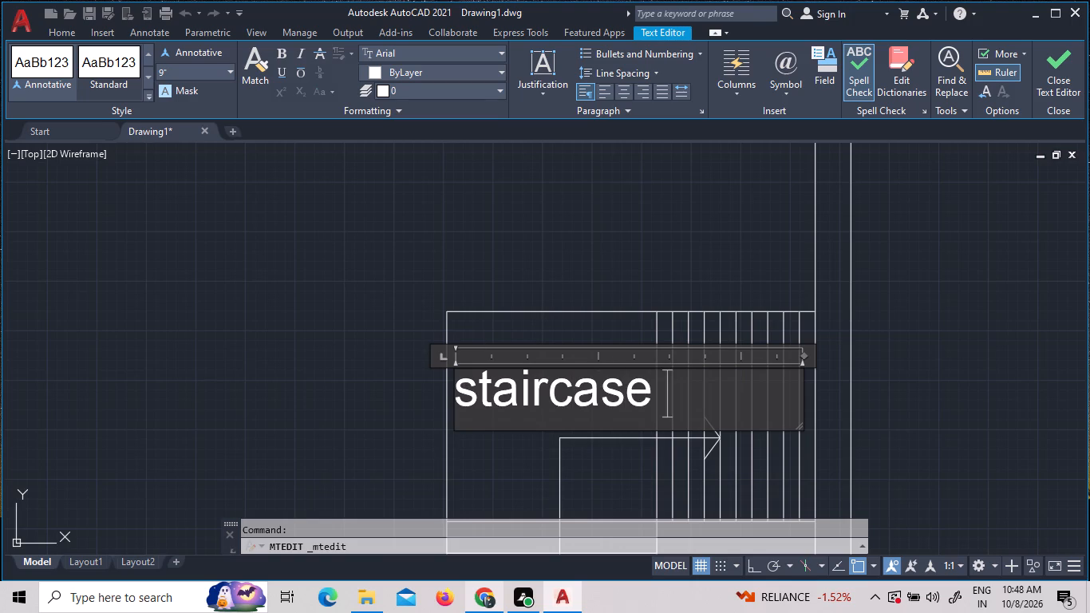
{"action": "left_click", "coordinate": [478, 401]}
{"action": "key", "text": "BackSpace"}
{"action": "key", "text": "s"}
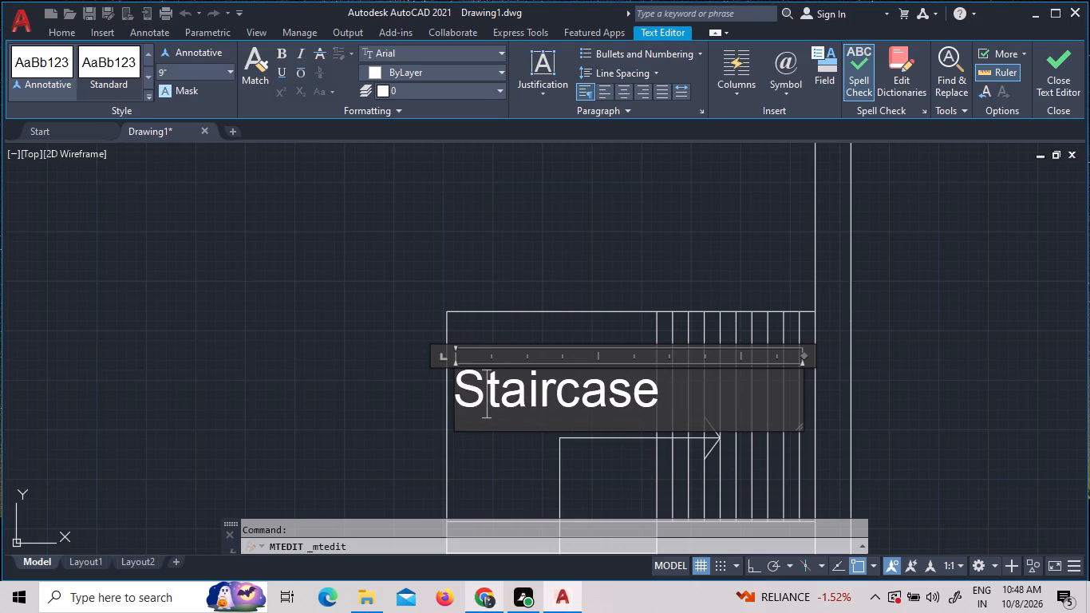
{"action": "left_click", "coordinate": [589, 275]}
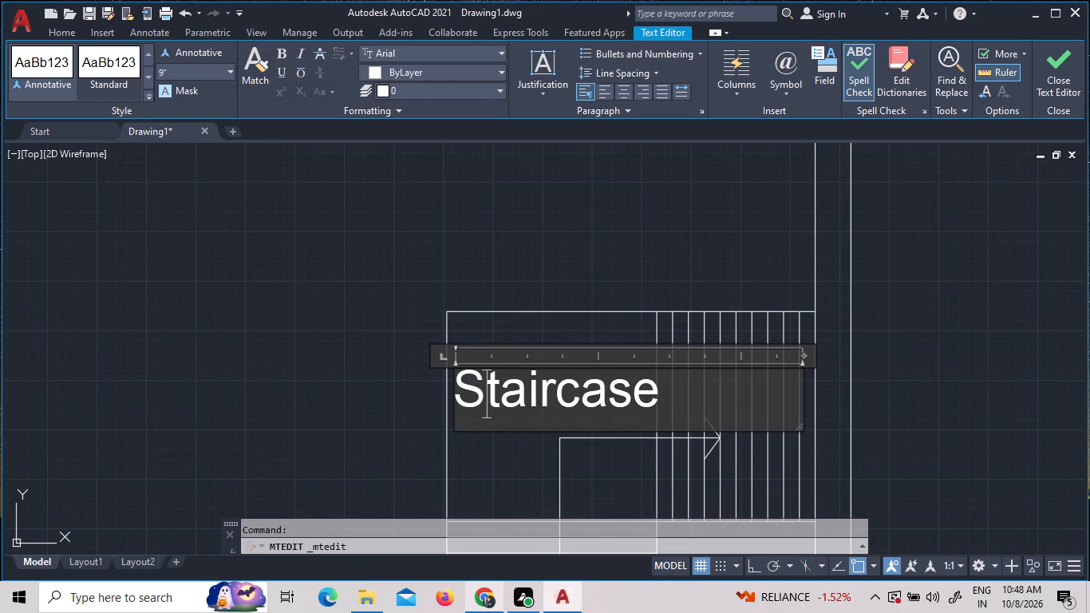
Add a multiline text label "MAIN GATE" just inside the gate opening in the bottom wall.
{"action": "scroll", "coordinate": [601, 500], "scroll_direction": "down", "scroll_amount": 2}
{"action": "middle_click_drag", "start_coordinate": [606, 491], "coordinate": [601, 418]}
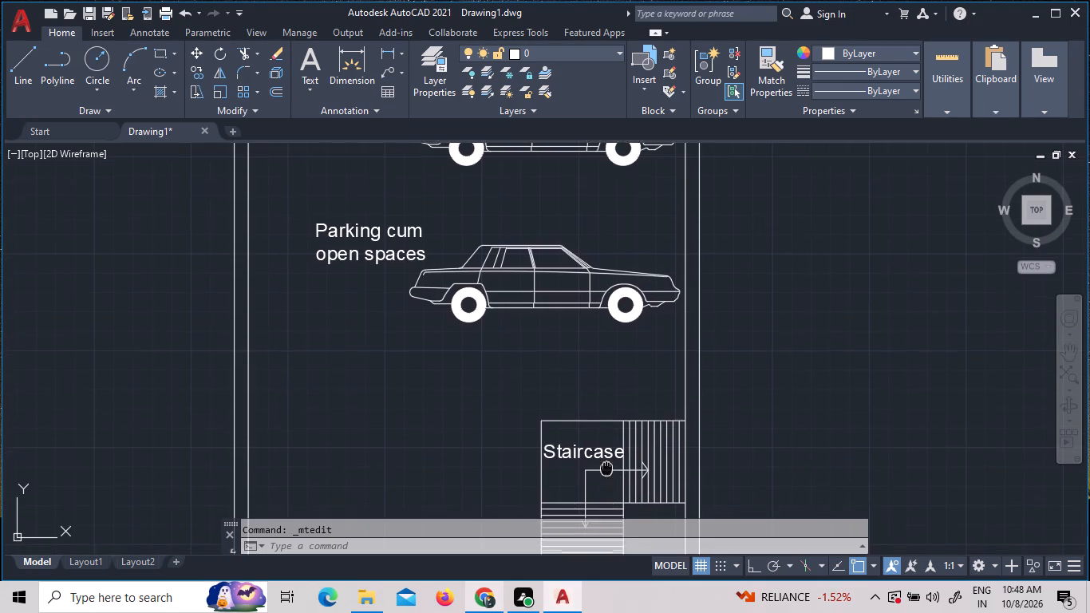
{"action": "middle_click_drag", "start_coordinate": [601, 418], "coordinate": [586, 342]}
{"action": "scroll", "coordinate": [590, 340], "scroll_direction": "down", "scroll_amount": 1}
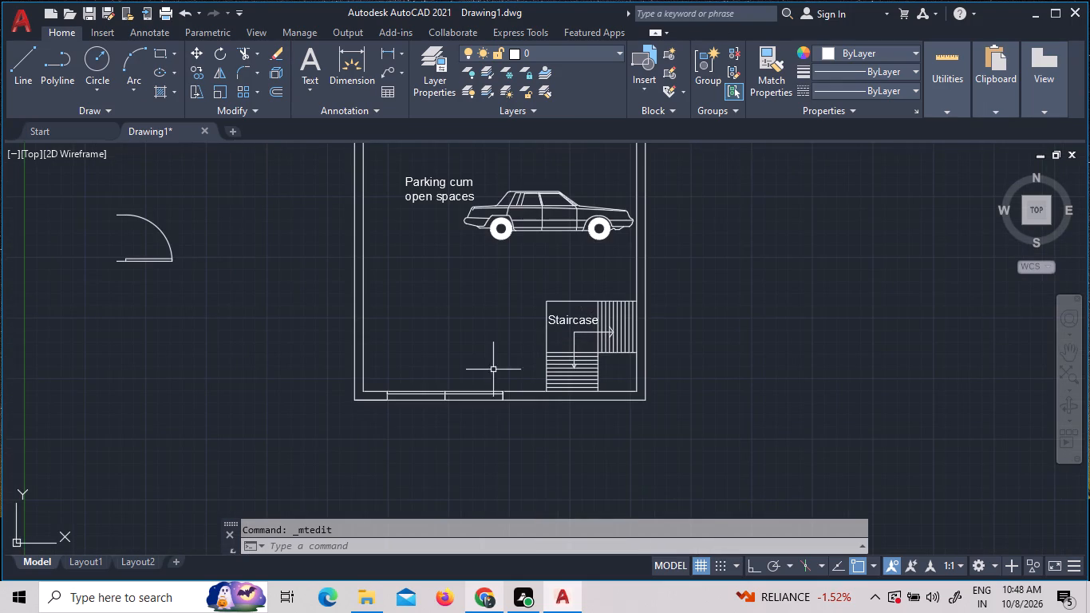
{"action": "scroll", "coordinate": [472, 382], "scroll_direction": "up", "scroll_amount": 2}
{"action": "scroll", "coordinate": [472, 382], "scroll_direction": "down", "scroll_amount": 1}
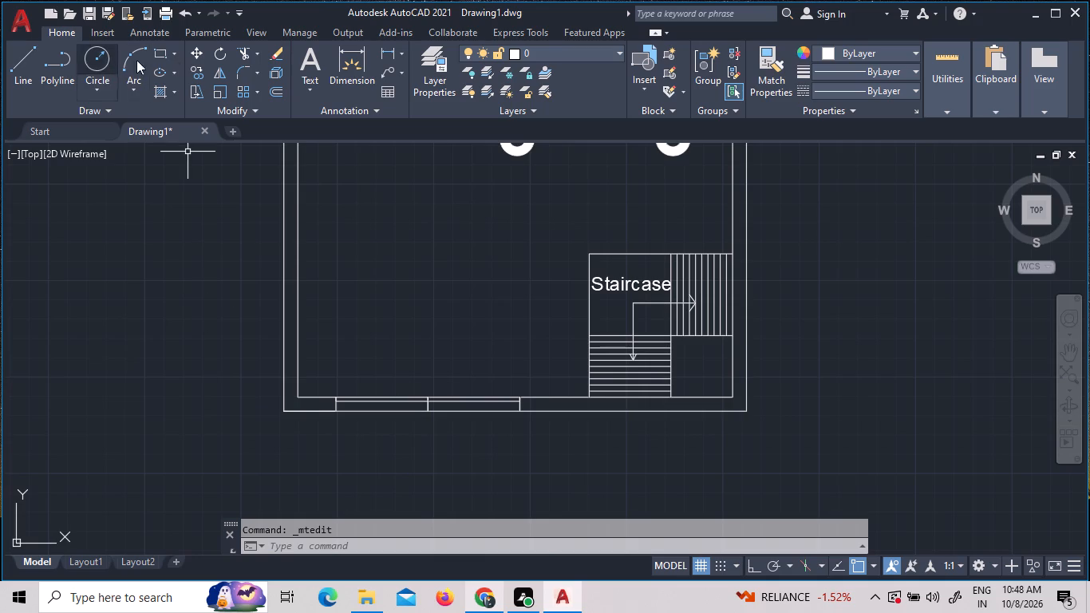
{"action": "left_click", "coordinate": [322, 57]}
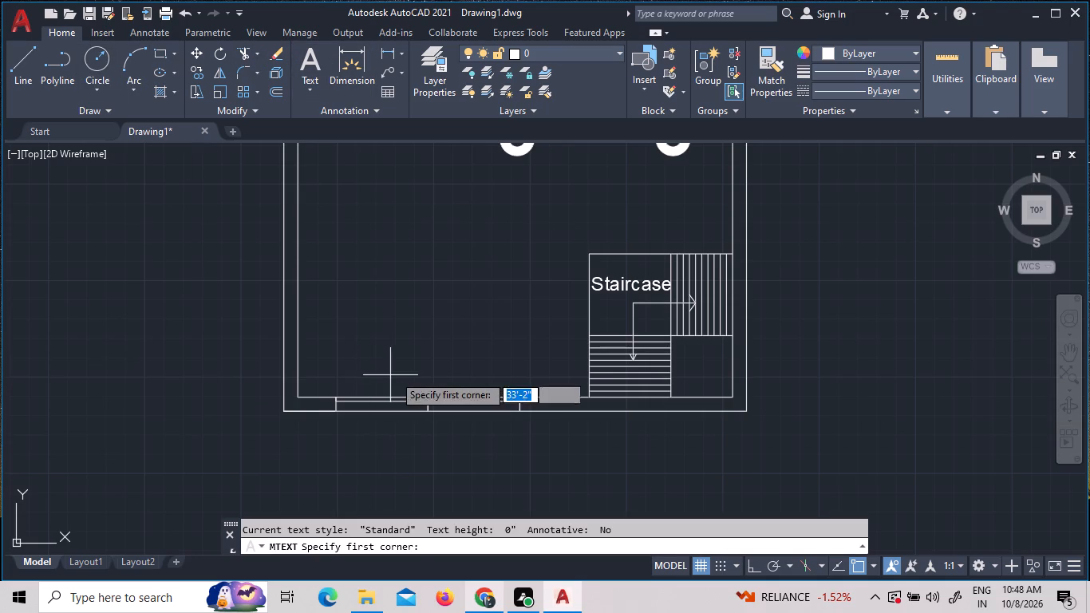
{"action": "left_click_drag", "start_coordinate": [393, 374], "coordinate": [403, 379]}
{"action": "left_click", "coordinate": [514, 382]}
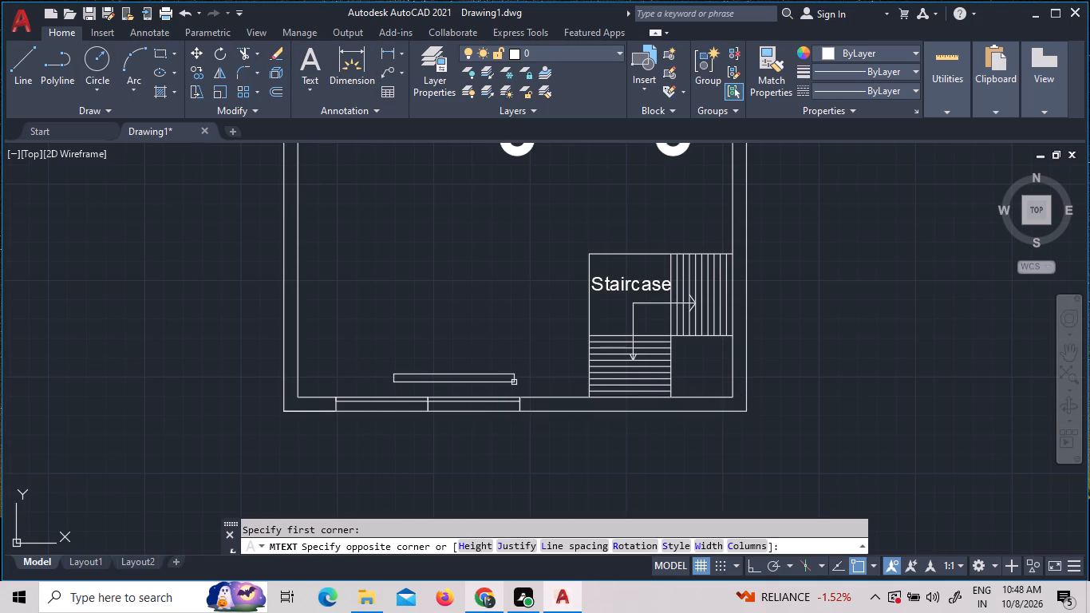
{"action": "type", "text": "MAU"}
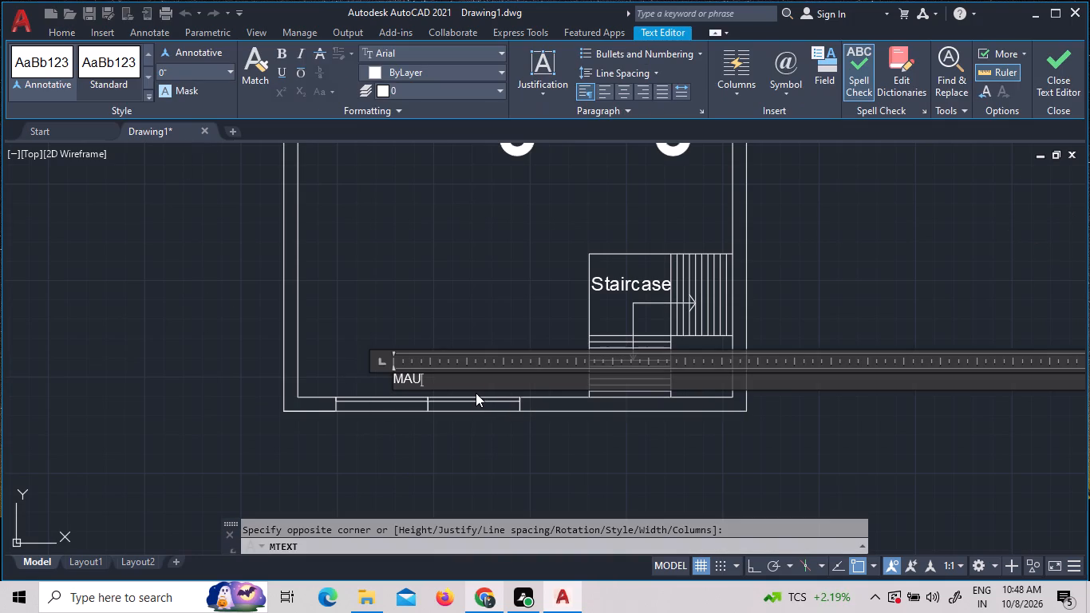
{"action": "key", "text": "BackSpace"}
{"action": "type", "text": "IN"}
{"action": "key", "text": "space"}
{"action": "type", "text": "GATE"}
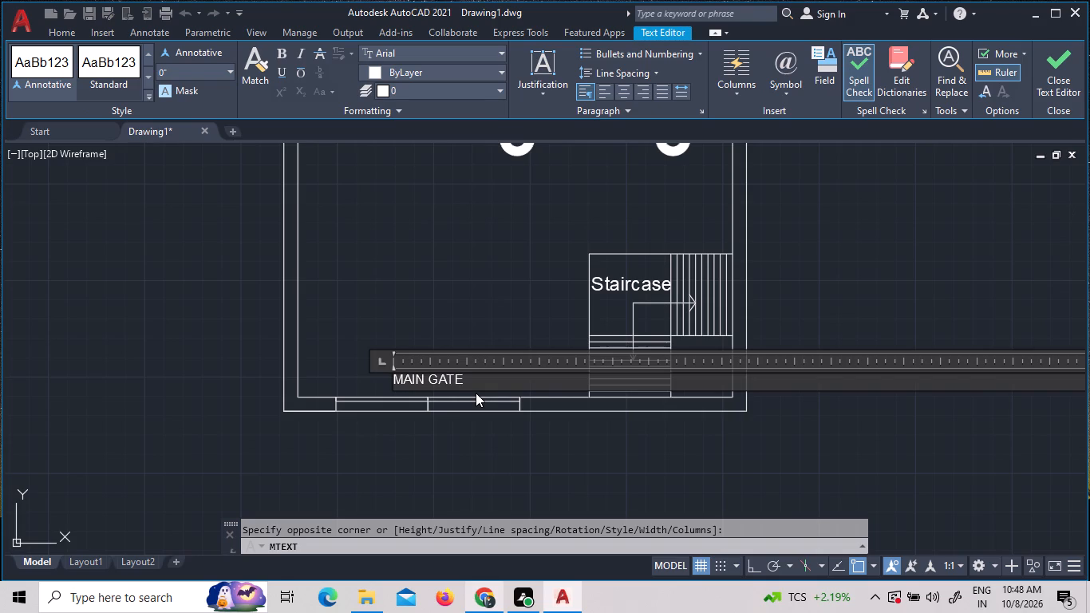
{"action": "key", "text": "space"}
{"action": "left_click", "coordinate": [494, 341]}
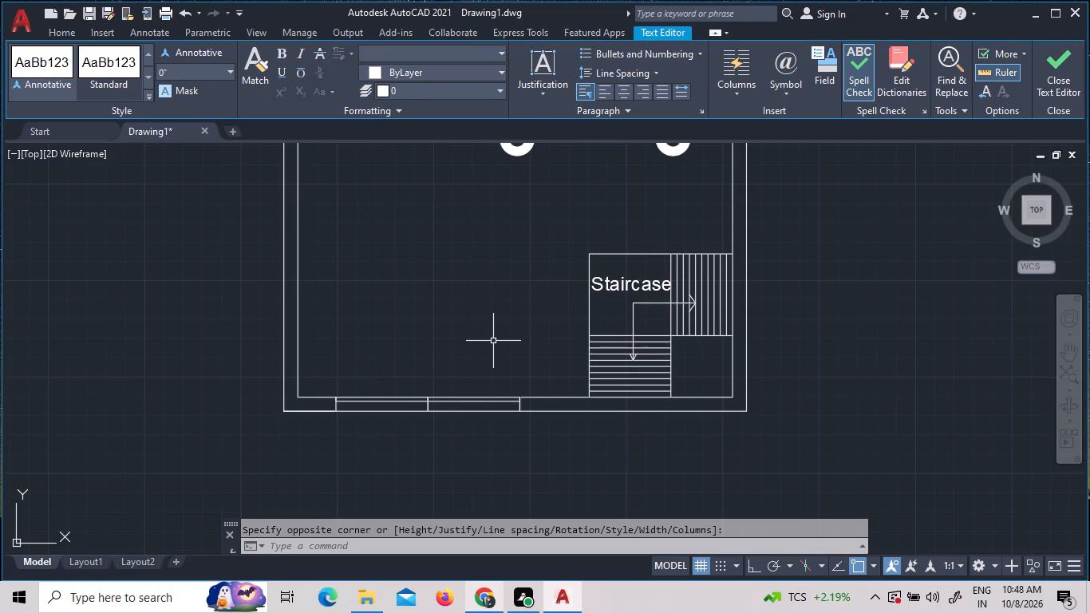
Set the text height of the whole "MAIN GATE" label to 9" and finish editing.
{"action": "scroll", "coordinate": [440, 382], "scroll_direction": "down", "scroll_amount": 2}
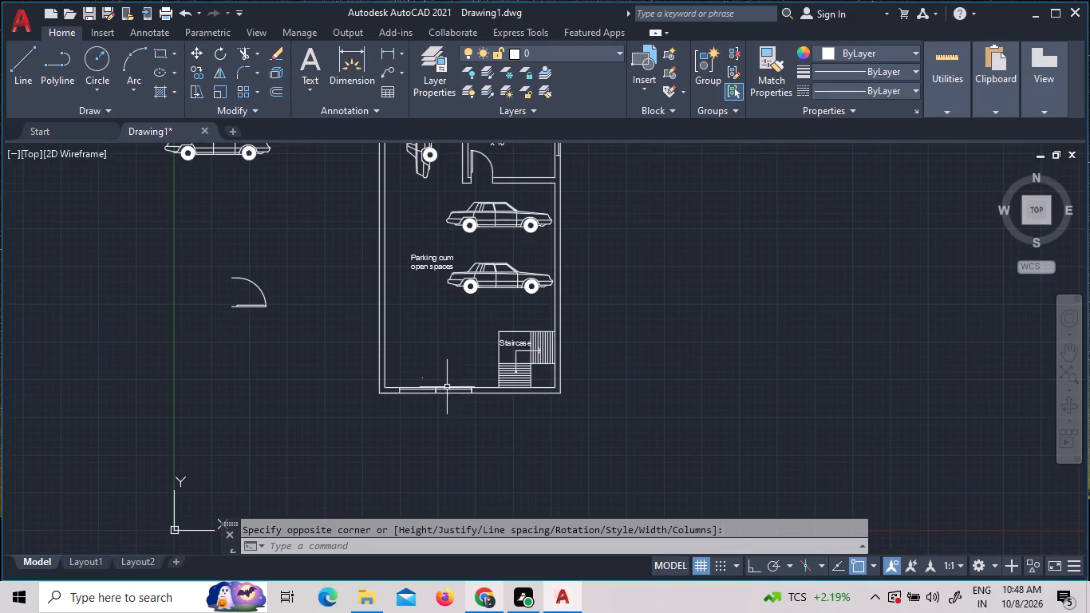
{"action": "scroll", "coordinate": [416, 370], "scroll_direction": "up", "scroll_amount": 4}
{"action": "scroll", "coordinate": [444, 436], "scroll_direction": "up", "scroll_amount": 3}
{"action": "triple_click", "coordinate": [450, 433]}
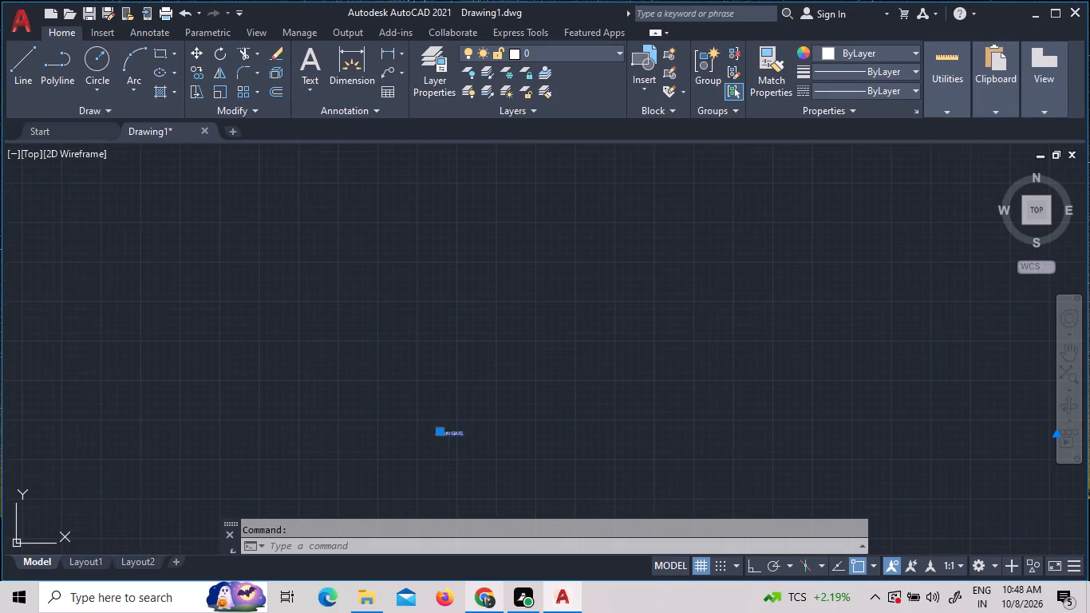
{"action": "left_click", "coordinate": [450, 433]}
{"action": "left_click_drag", "start_coordinate": [524, 444], "coordinate": [338, 406]}
{"action": "left_click", "coordinate": [232, 74]}
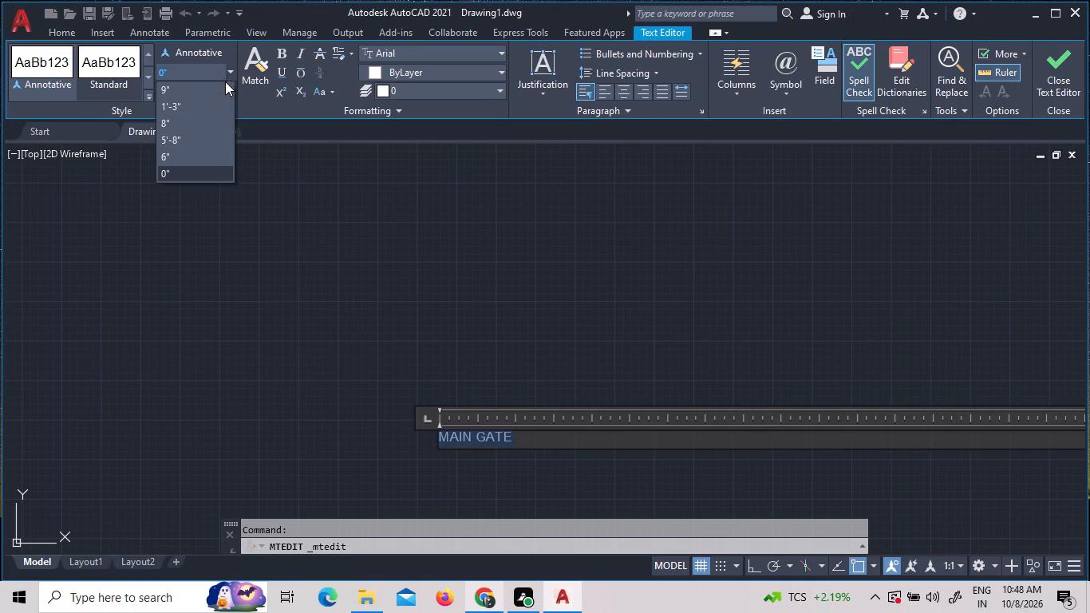
{"action": "left_click", "coordinate": [203, 89]}
{"action": "left_click", "coordinate": [401, 211]}
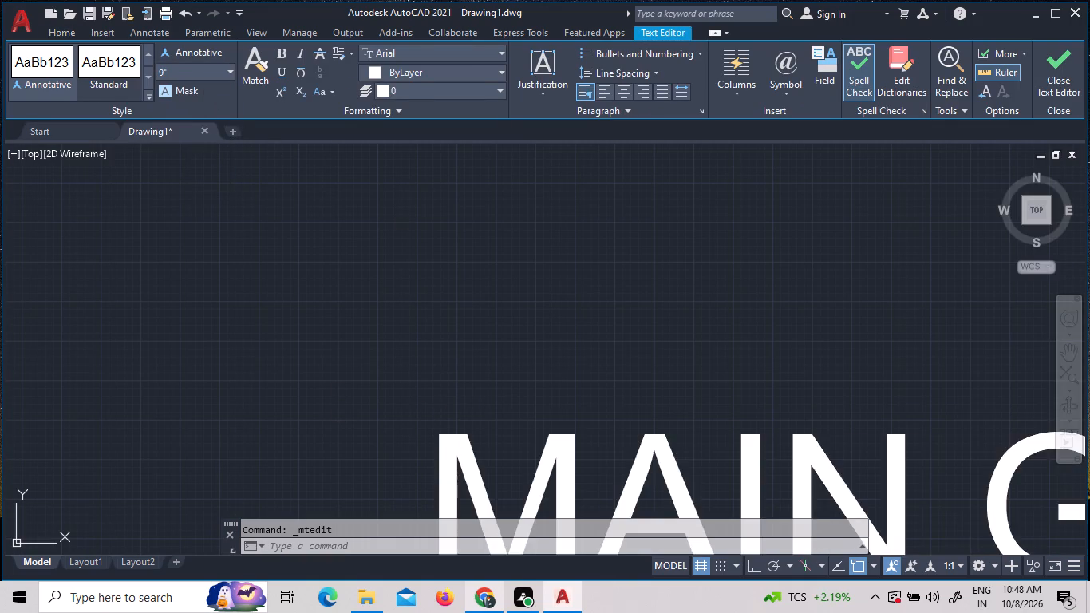
Move the "MAIN GATE" label horizontally so it sits centred over the gate opening.
{"action": "scroll", "coordinate": [401, 212], "scroll_direction": "down", "scroll_amount": 6}
{"action": "left_click", "coordinate": [465, 255]}
{"action": "right_click", "coordinate": [465, 255]}
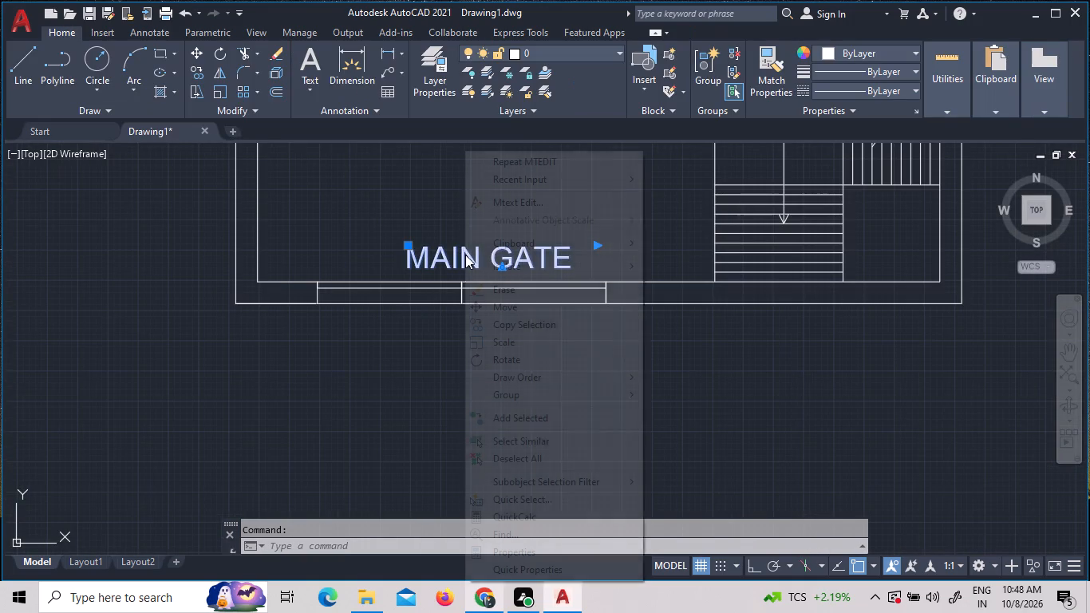
{"action": "left_click", "coordinate": [502, 308]}
{"action": "left_click", "coordinate": [485, 264]}
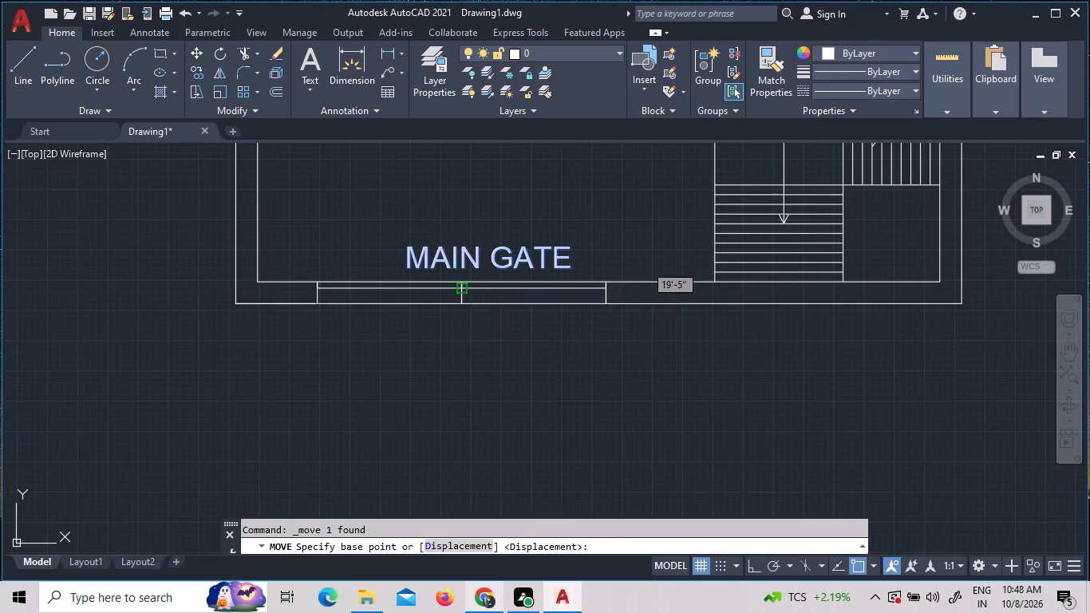
{"action": "left_click", "coordinate": [454, 264]}
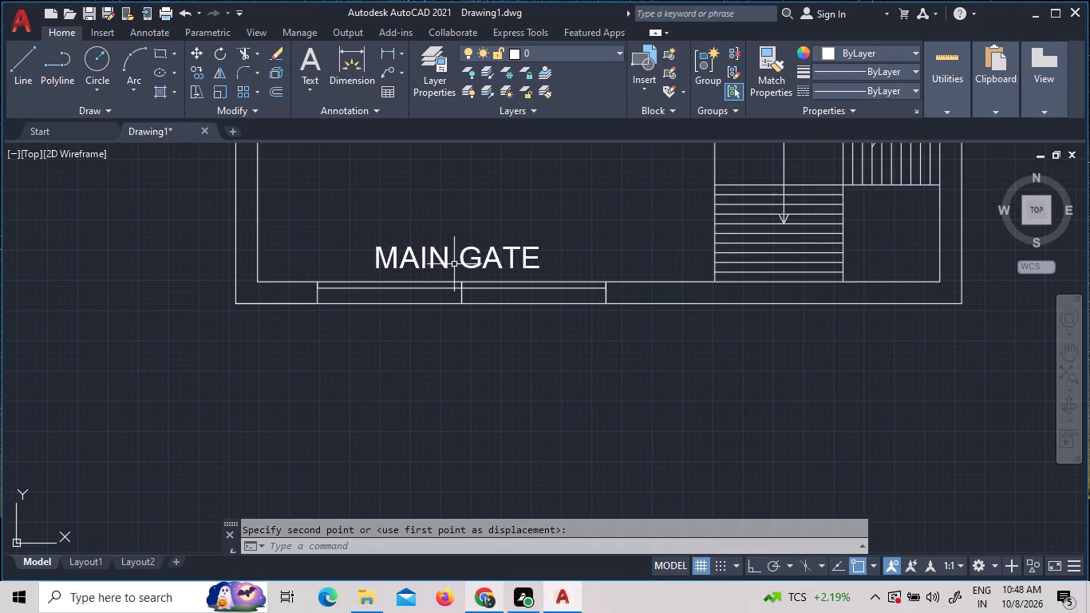
Add a multiline text label "D" at the door opening of the 12' x 25' room, with a 9" text height.
{"action": "scroll", "coordinate": [471, 310], "scroll_direction": "down", "scroll_amount": 2}
{"action": "scroll", "coordinate": [501, 371], "scroll_direction": "down", "scroll_amount": 2}
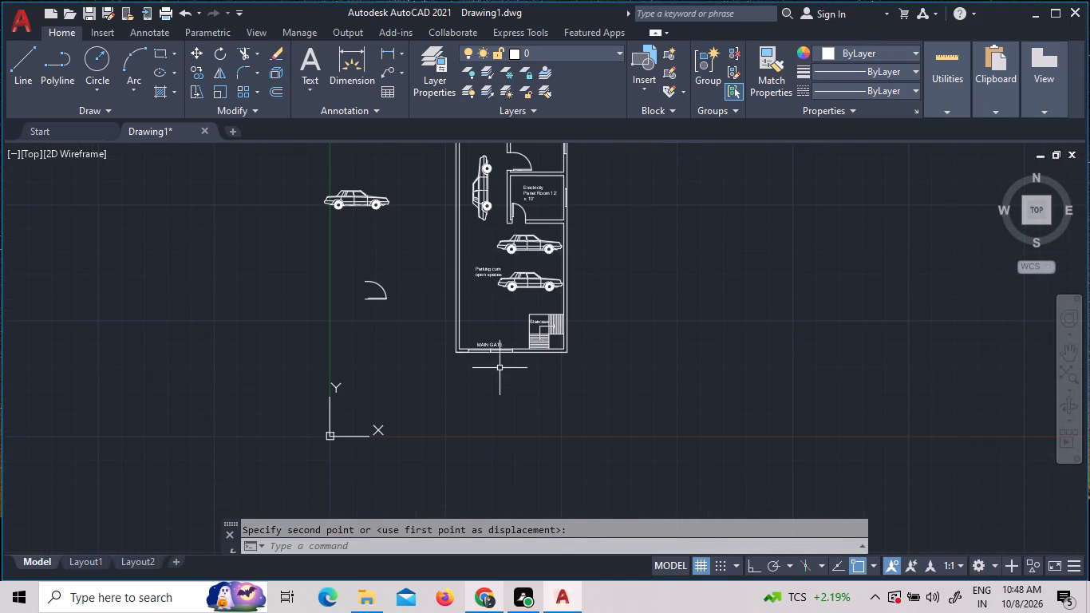
{"action": "scroll", "coordinate": [532, 152], "scroll_direction": "up", "scroll_amount": 1}
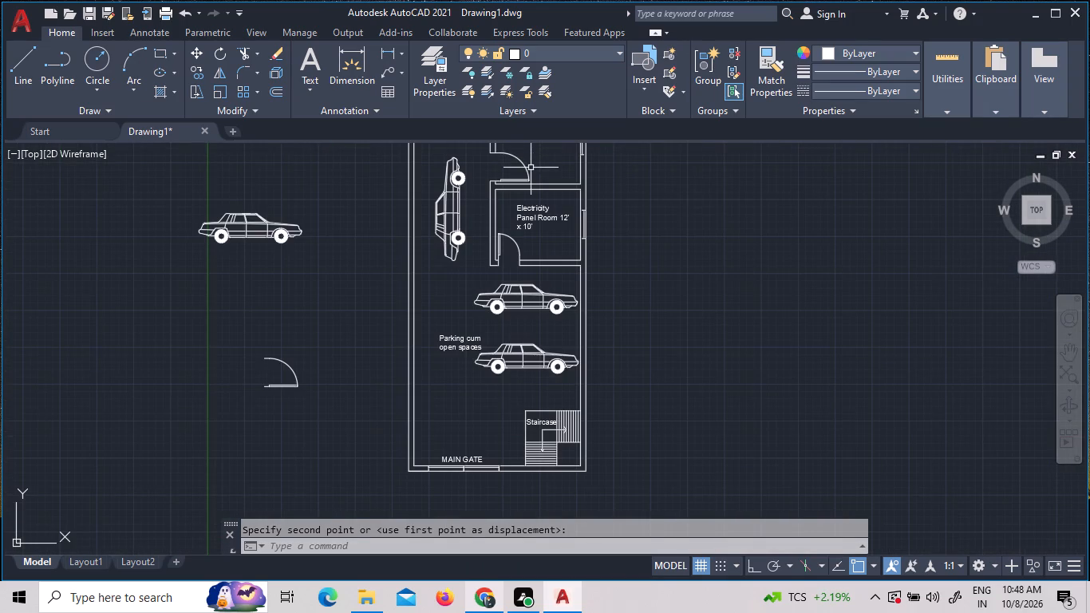
{"action": "scroll", "coordinate": [531, 168], "scroll_direction": "up", "scroll_amount": 3}
{"action": "scroll", "coordinate": [437, 278], "scroll_direction": "down", "scroll_amount": 1}
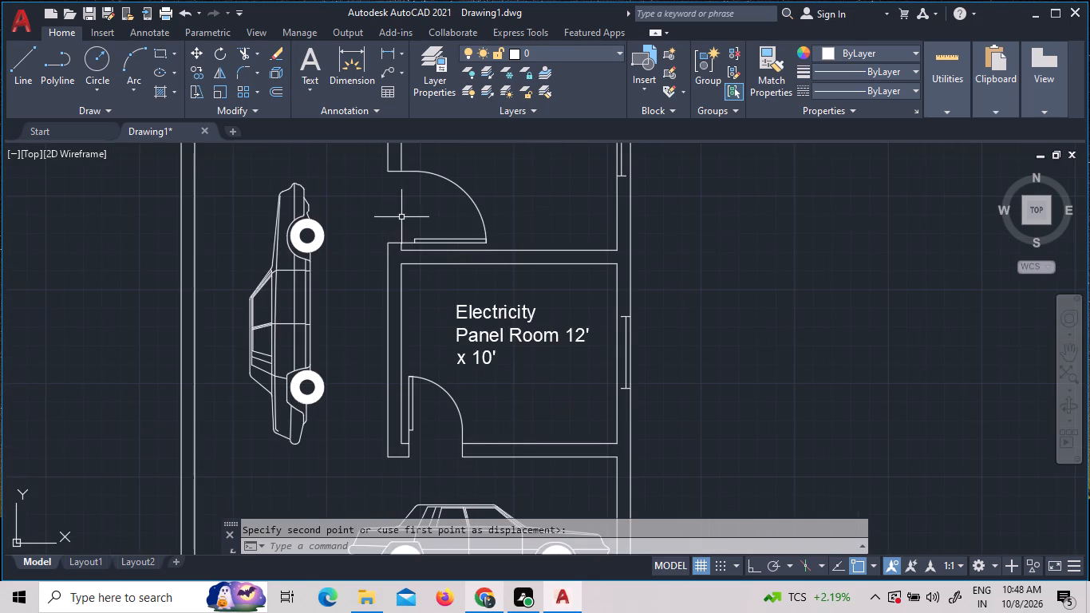
{"action": "left_click", "coordinate": [305, 65]}
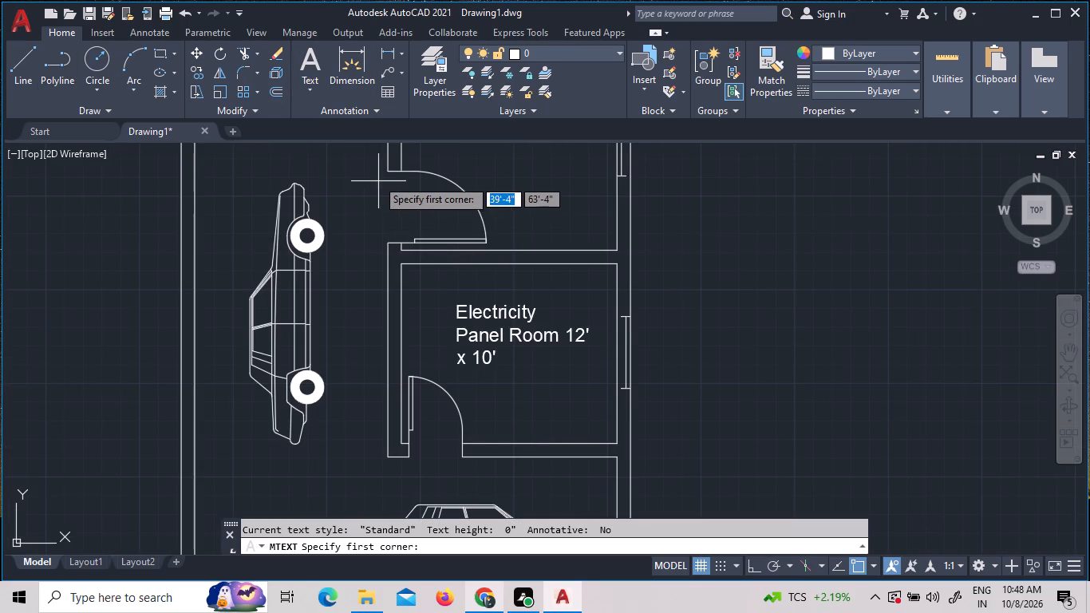
{"action": "left_click", "coordinate": [380, 188]}
{"action": "left_click", "coordinate": [447, 226]}
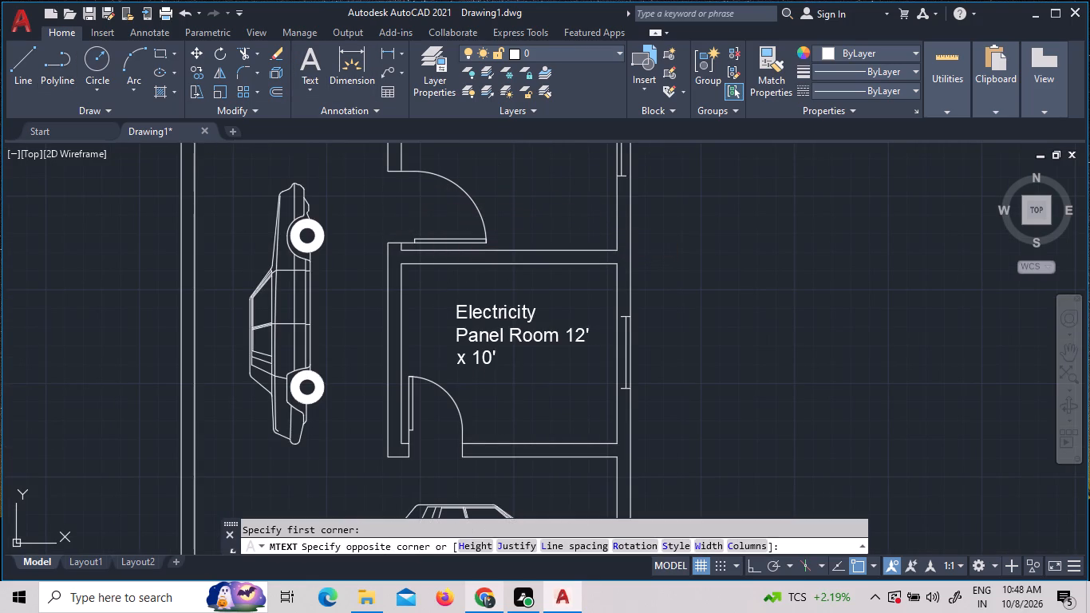
{"action": "key", "text": "d"}
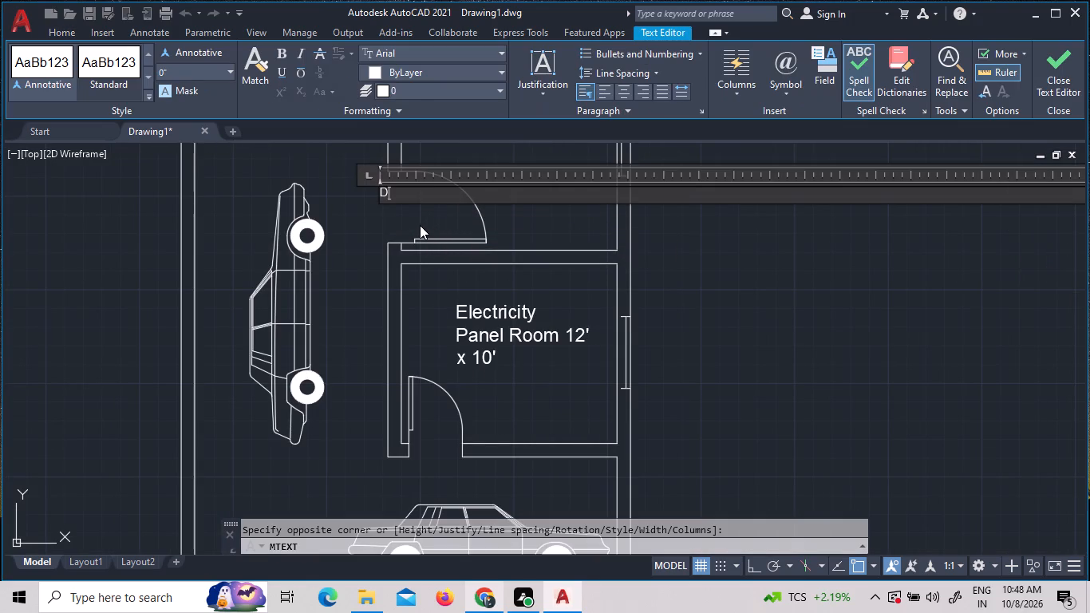
{"action": "left_click_drag", "start_coordinate": [413, 194], "coordinate": [349, 184]}
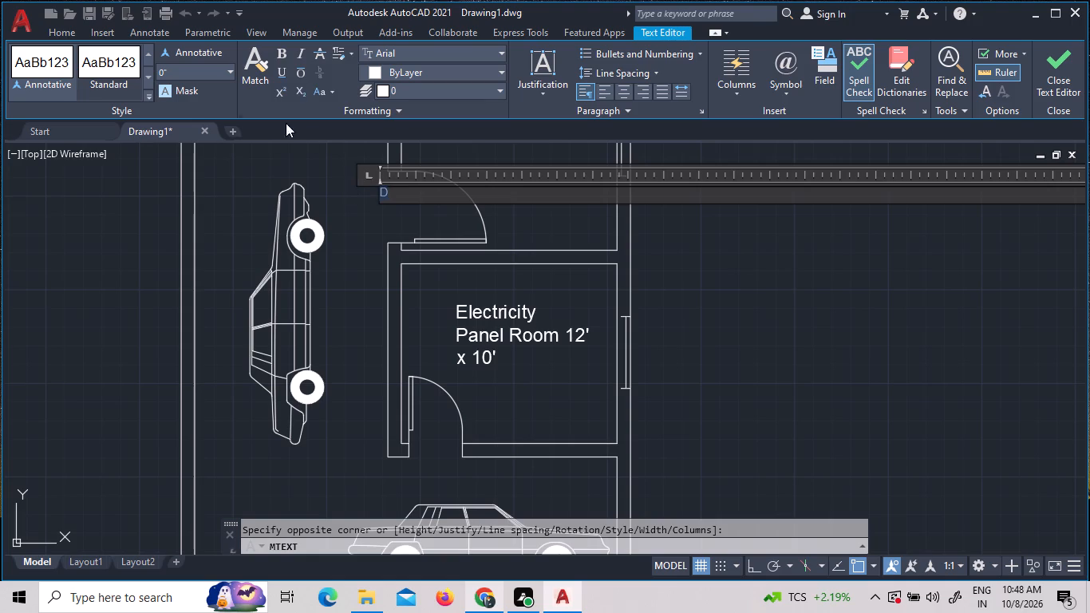
{"action": "left_click", "coordinate": [227, 74]}
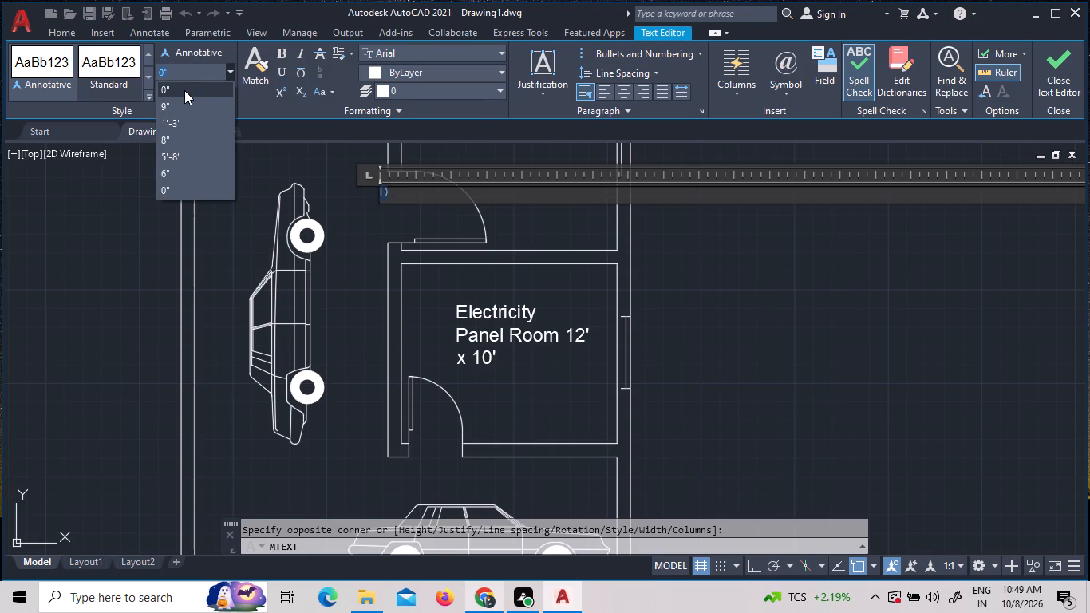
{"action": "left_click", "coordinate": [185, 103]}
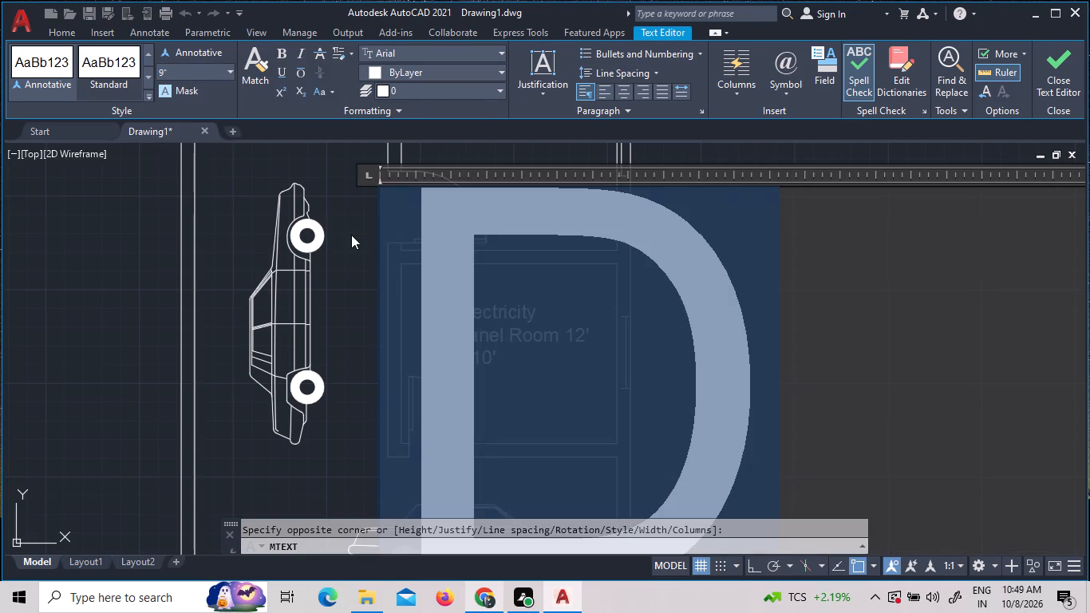
{"action": "left_click", "coordinate": [352, 236]}
Copy the "D" label into both room doorways and beside the two right-wall windows and the 12' x 25' room's left-wall window.
{"action": "left_click", "coordinate": [389, 195]}
{"action": "right_click", "coordinate": [385, 193]}
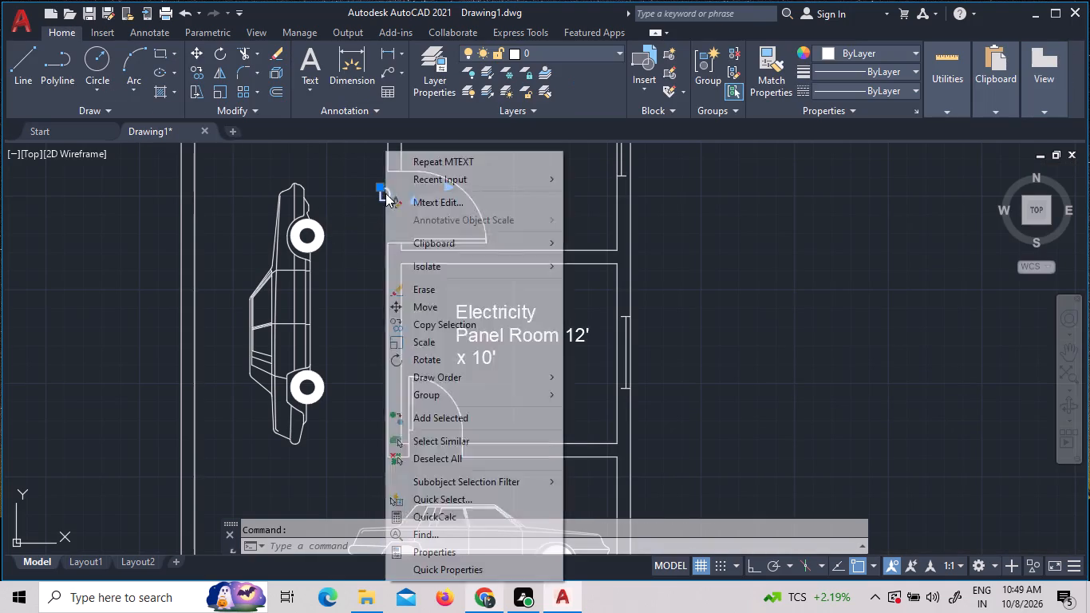
{"action": "left_click", "coordinate": [420, 320]}
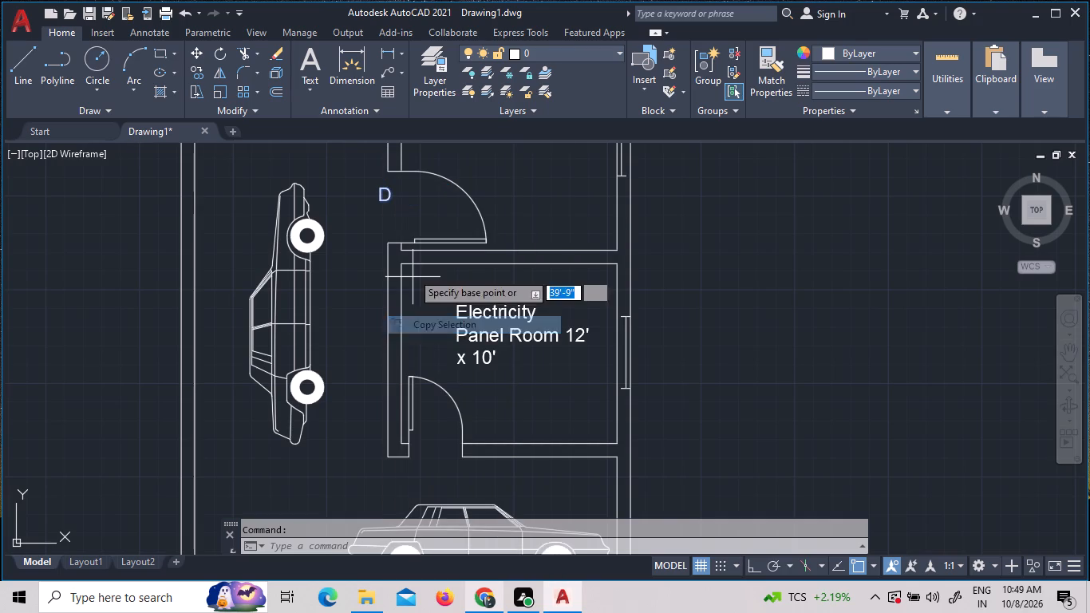
{"action": "left_click", "coordinate": [389, 196]}
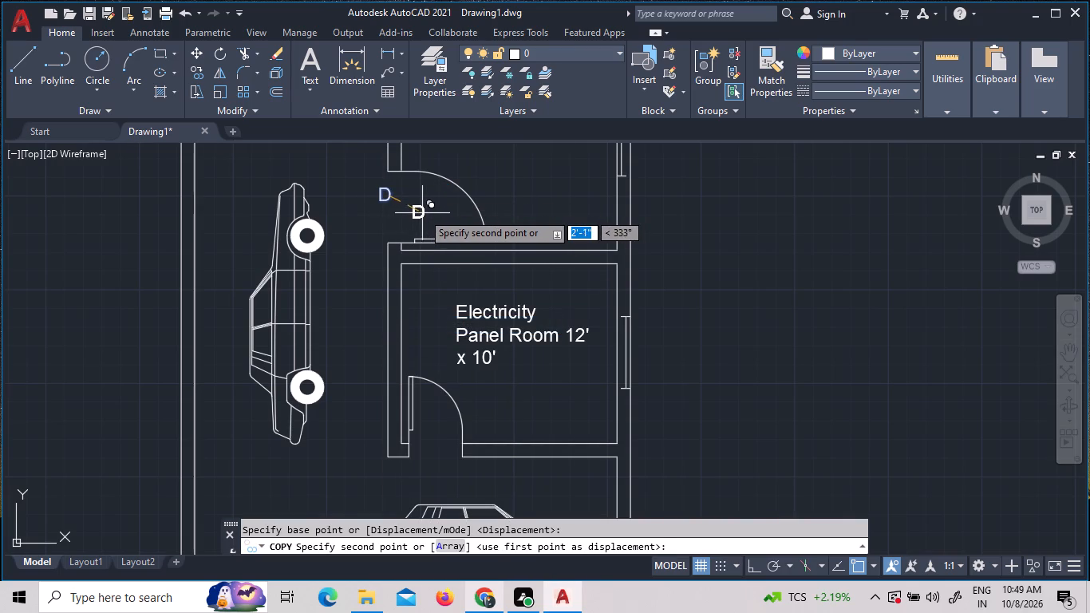
{"action": "left_click", "coordinate": [415, 212]}
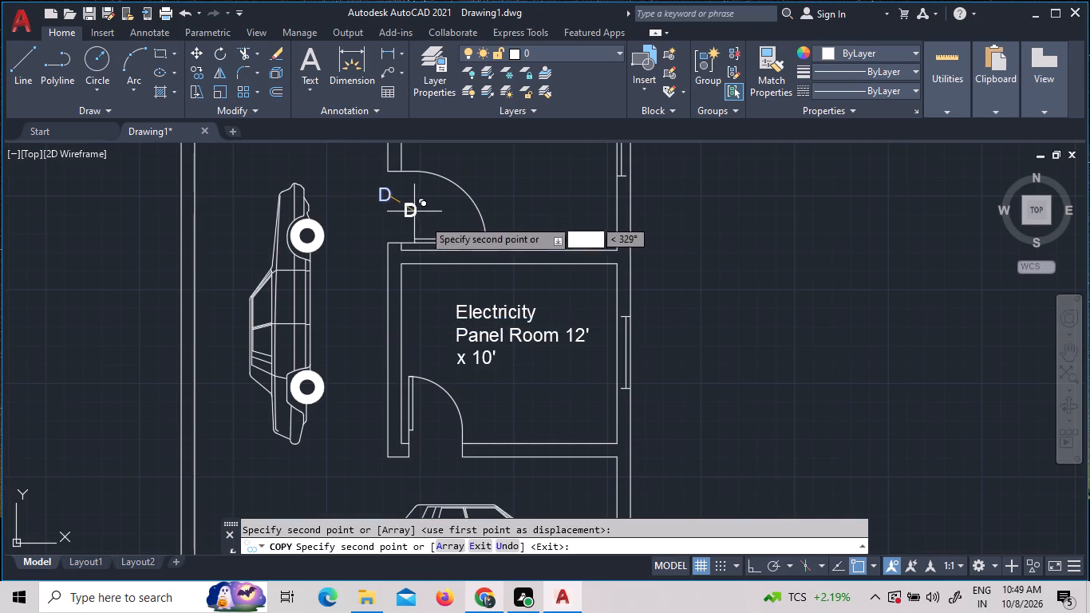
{"action": "left_click", "coordinate": [661, 358]}
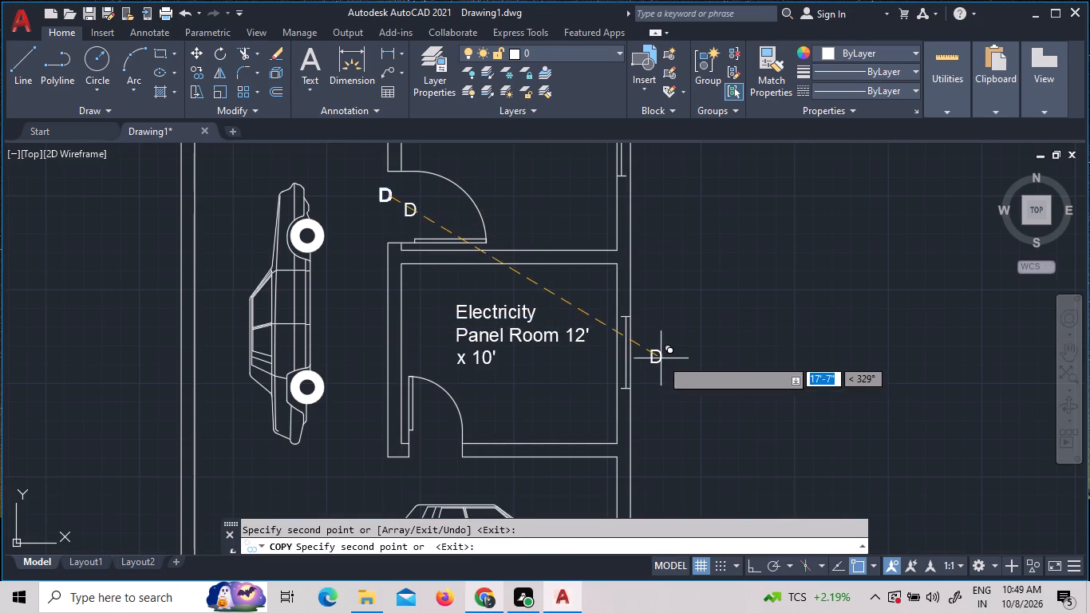
{"action": "left_click", "coordinate": [433, 453]}
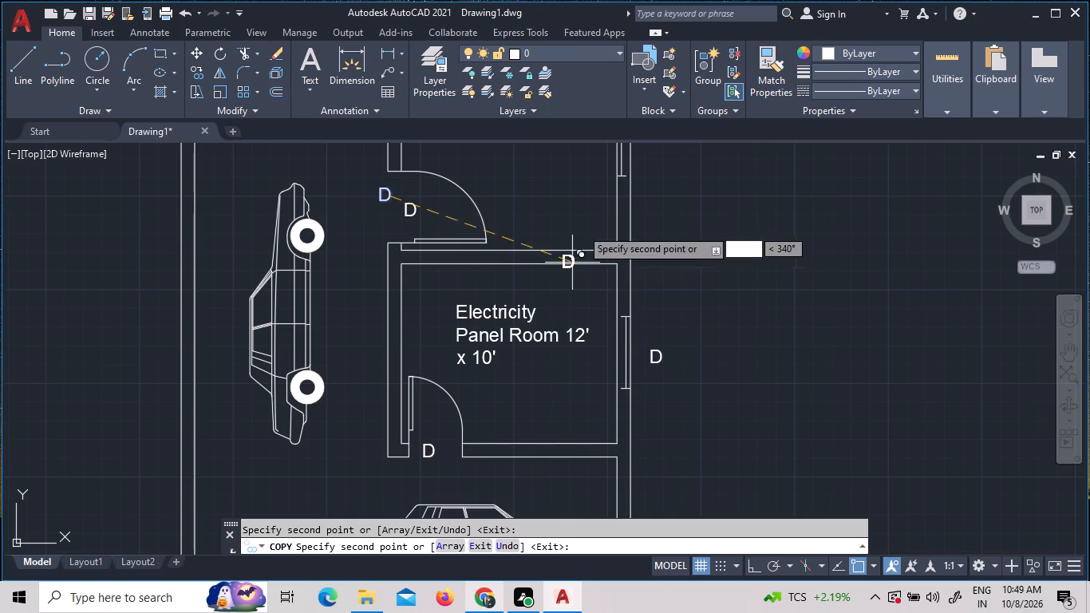
{"action": "left_click", "coordinate": [660, 151]}
{"action": "scroll", "coordinate": [660, 352], "scroll_direction": "down", "scroll_amount": 3}
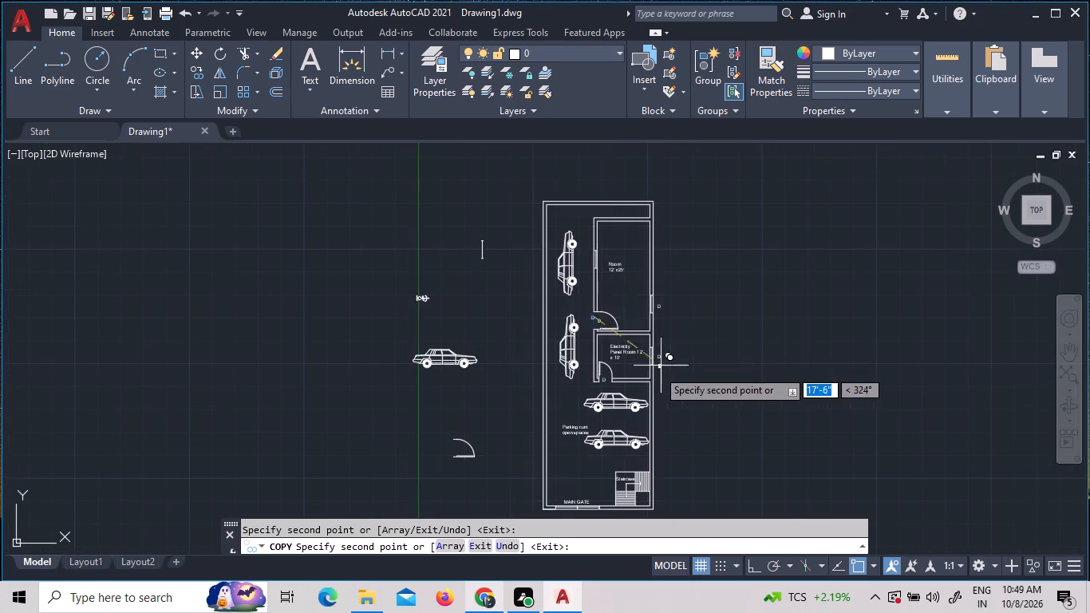
{"action": "scroll", "coordinate": [589, 211], "scroll_direction": "up", "scroll_amount": 1}
{"action": "scroll", "coordinate": [596, 301], "scroll_direction": "up", "scroll_amount": 3}
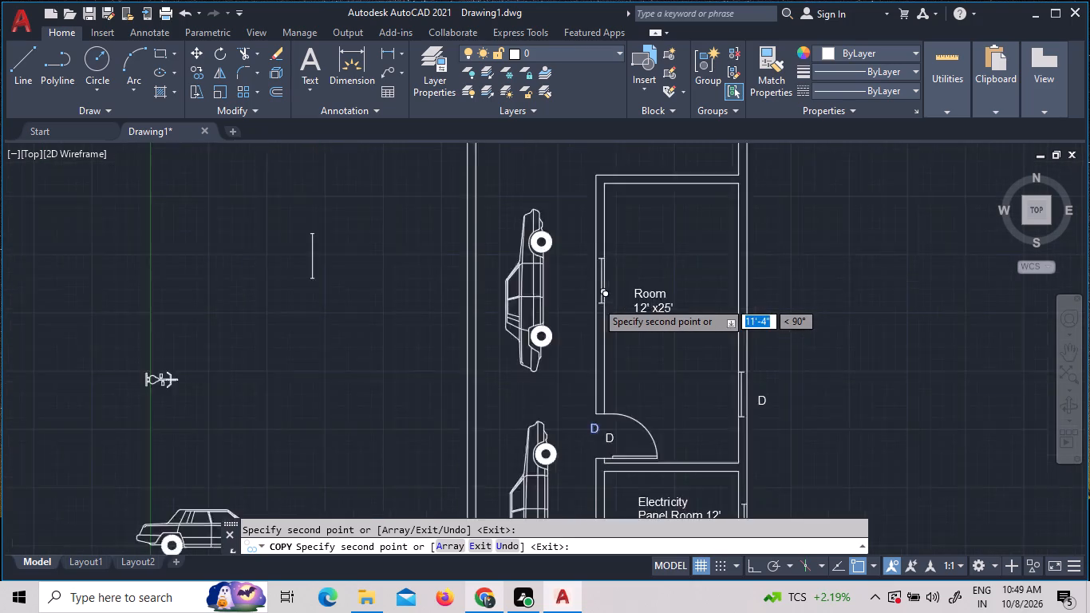
{"action": "left_click", "coordinate": [567, 273]}
{"action": "key", "text": "Escape"}
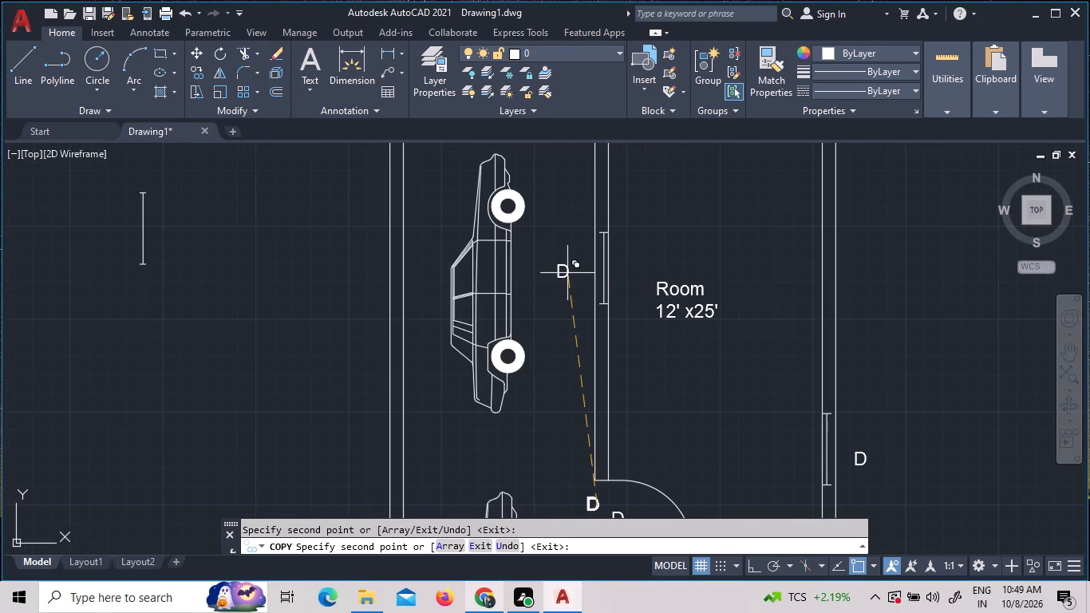
Delete the original "D" label at the wall edge of the 12' x 25' room's doorway.
{"action": "left_click", "coordinate": [596, 499]}
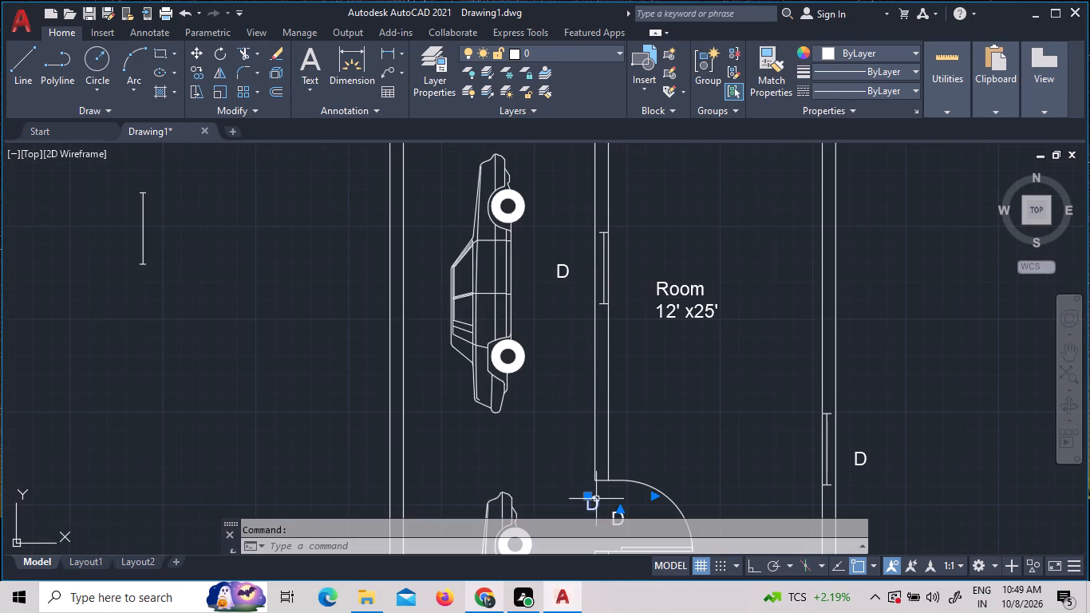
{"action": "key", "text": "Delete"}
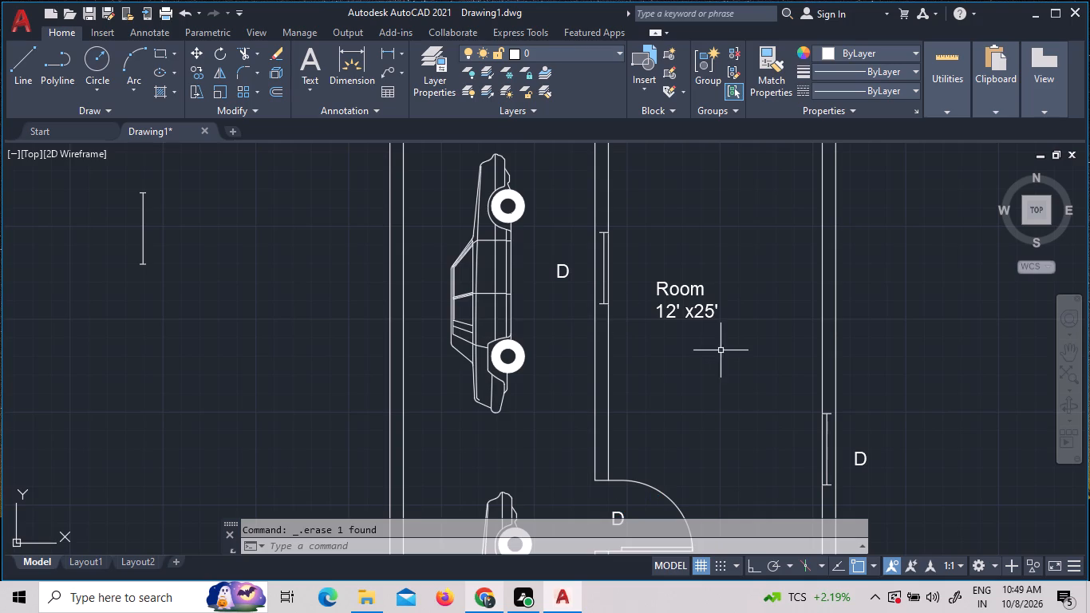
Change the copied "D" beside the 12' x 25' room's left-wall window to "W" and finish editing.
{"action": "left_click", "coordinate": [571, 268]}
{"action": "double_click", "coordinate": [552, 267]}
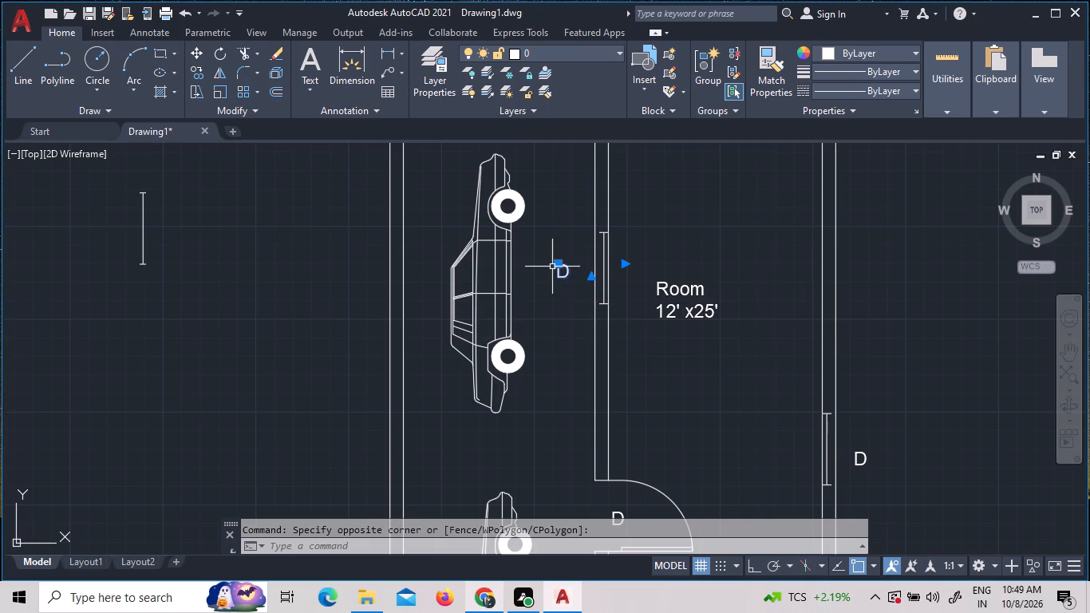
{"action": "double_click", "coordinate": [563, 266]}
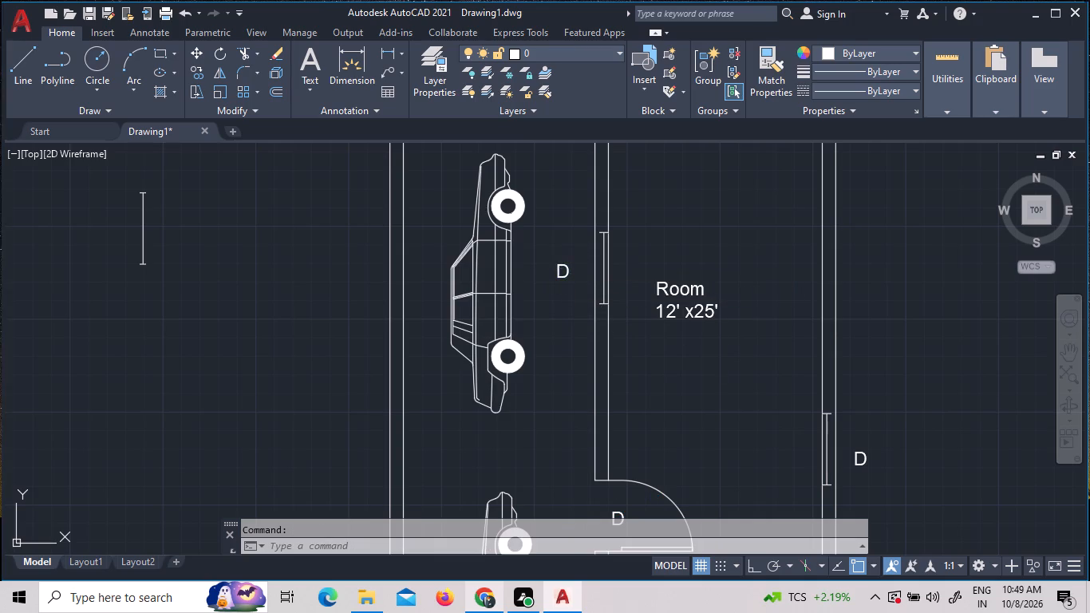
{"action": "scroll", "coordinate": [566, 272], "scroll_direction": "up", "scroll_amount": 4}
{"action": "left_click", "coordinate": [583, 266]}
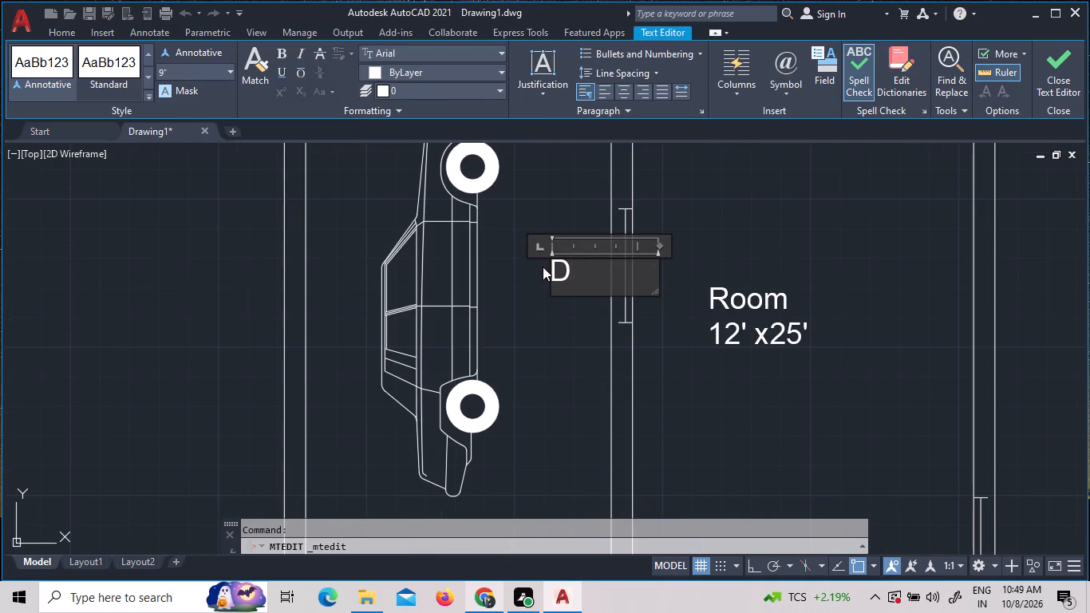
{"action": "key", "text": "BackSpace"}
{"action": "key", "text": "w"}
{"action": "key", "text": "Return"}
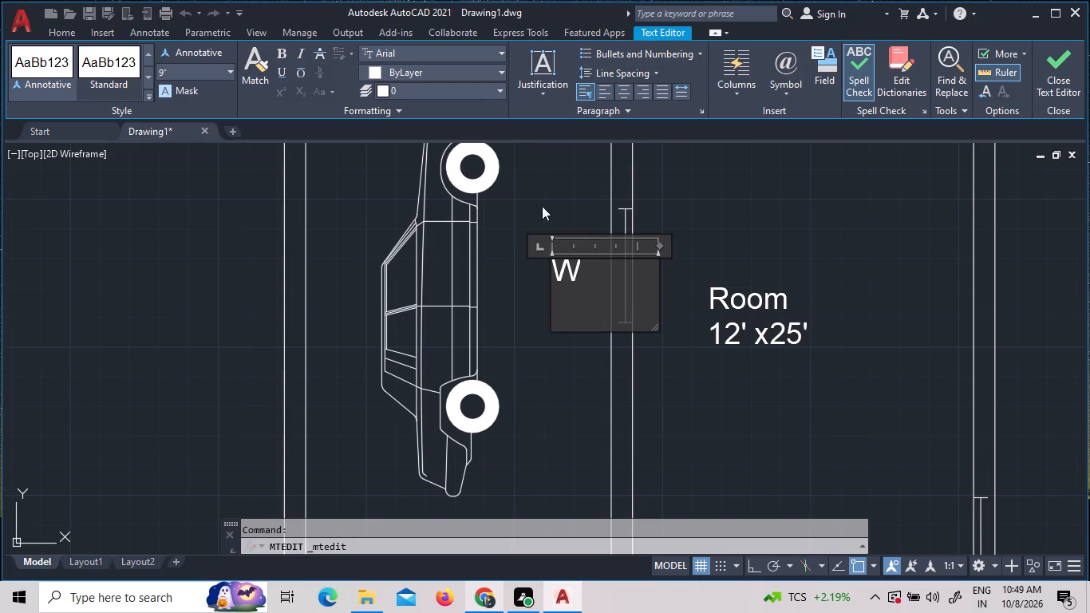
{"action": "left_click", "coordinate": [579, 172]}
Move the "W" label closer to the window in the 12' x 25' room's left wall.
{"action": "left_click", "coordinate": [565, 264]}
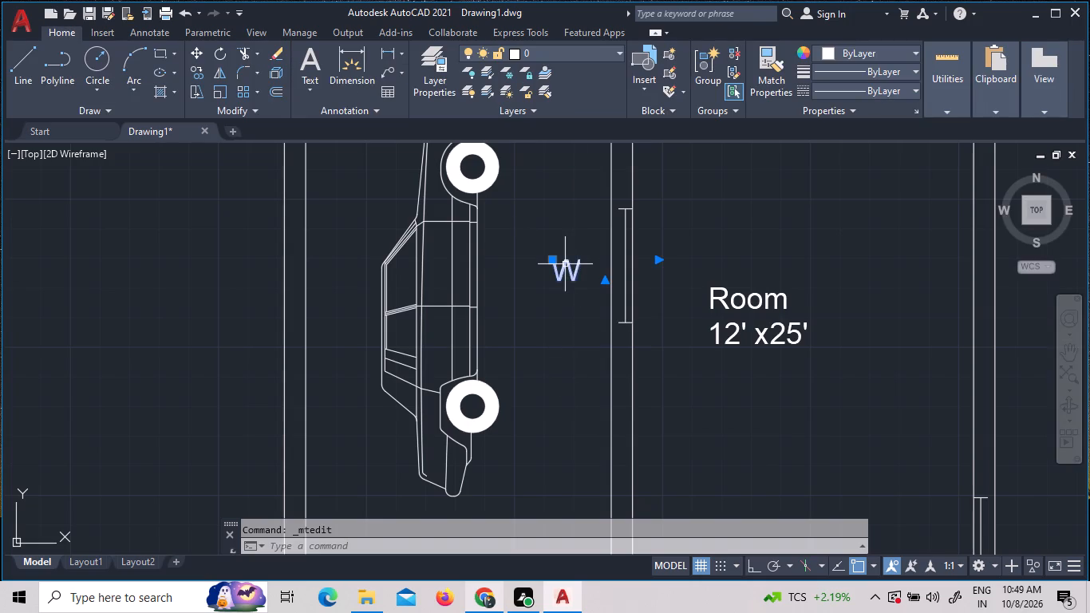
{"action": "right_click", "coordinate": [565, 264]}
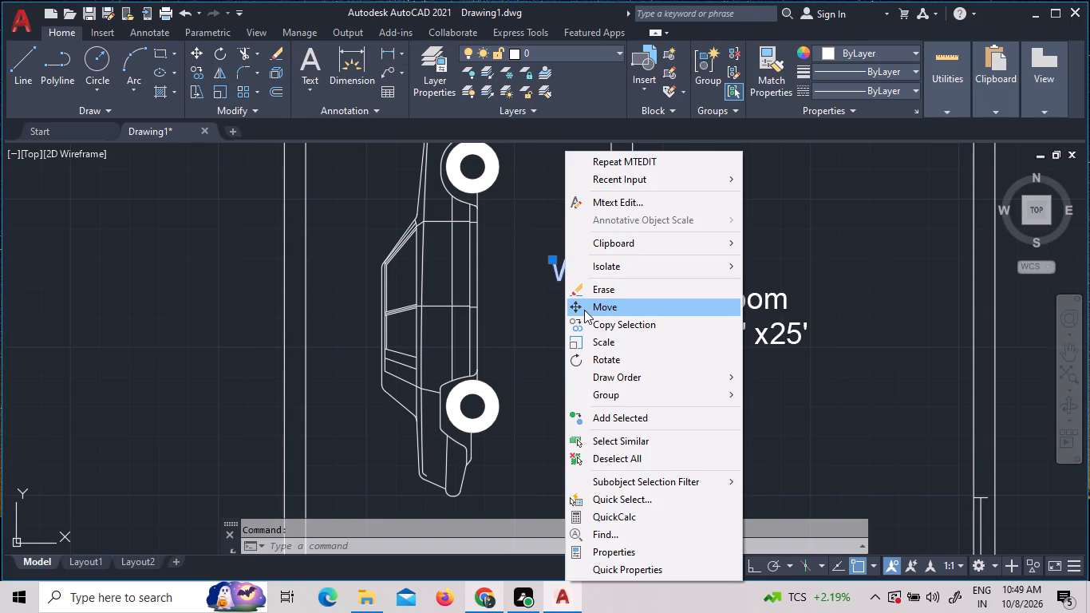
{"action": "left_click", "coordinate": [584, 310]}
{"action": "left_click", "coordinate": [569, 271]}
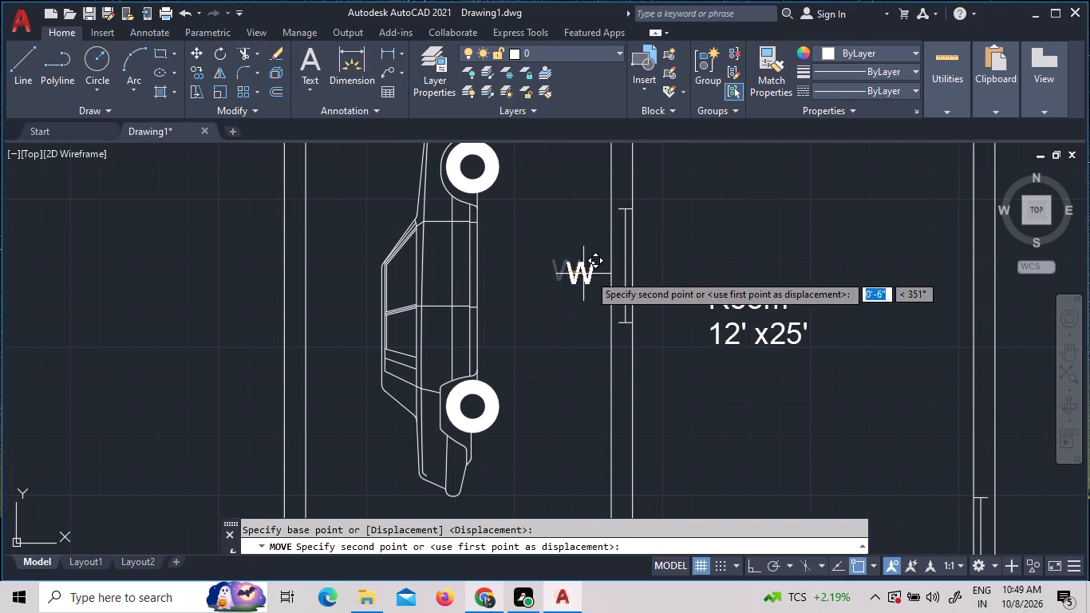
{"action": "left_click", "coordinate": [594, 266]}
Copy the "W" label from the 12' x 25' room's left-wall window to beside both right-wall windows.
{"action": "left_click", "coordinate": [594, 265]}
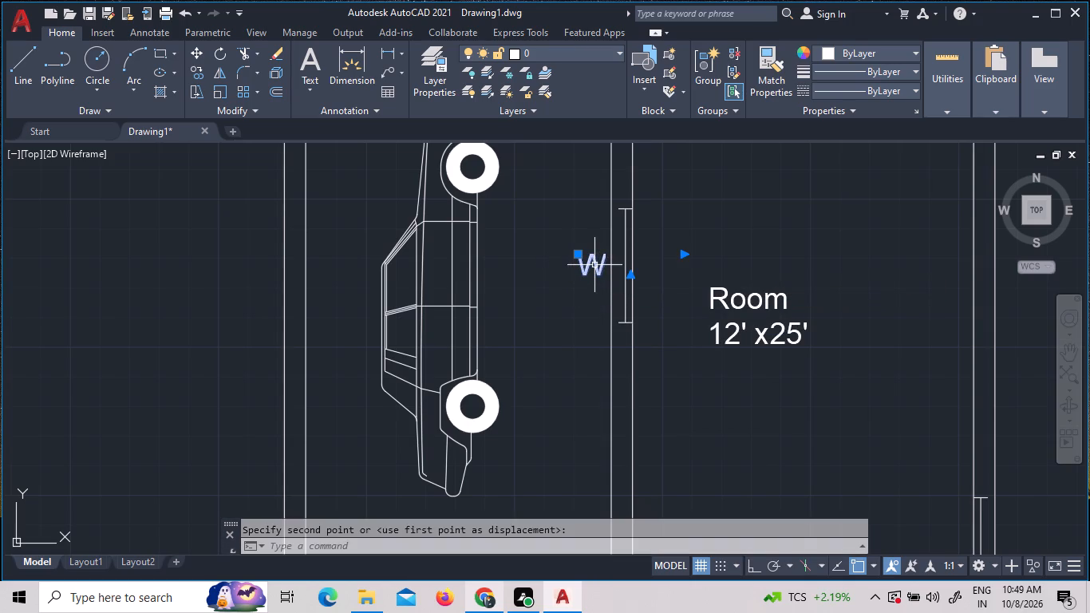
{"action": "right_click", "coordinate": [594, 265]}
{"action": "left_click", "coordinate": [614, 323]}
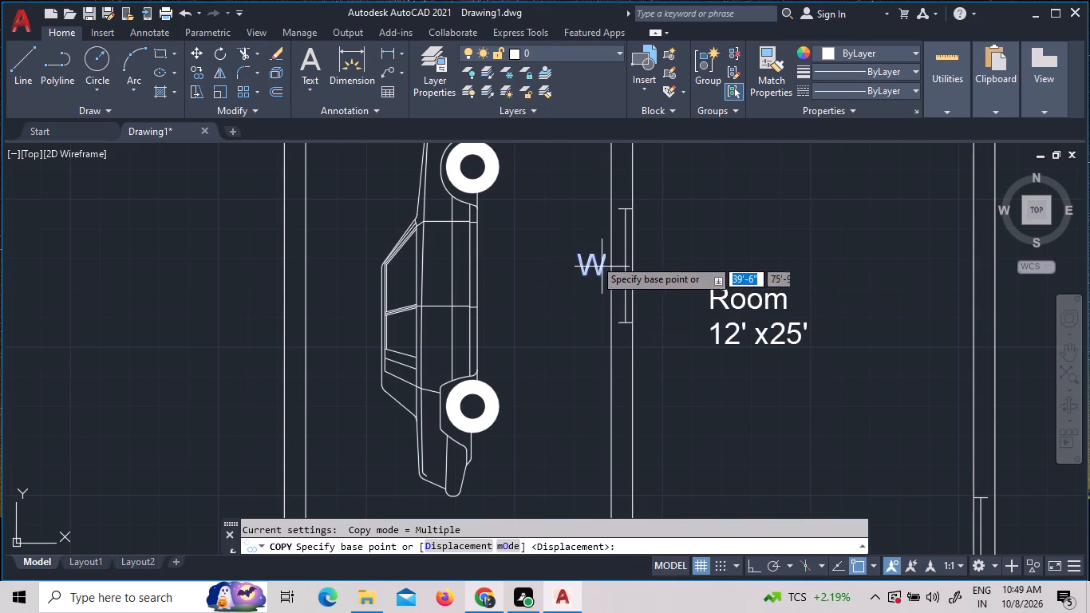
{"action": "left_click", "coordinate": [592, 255]}
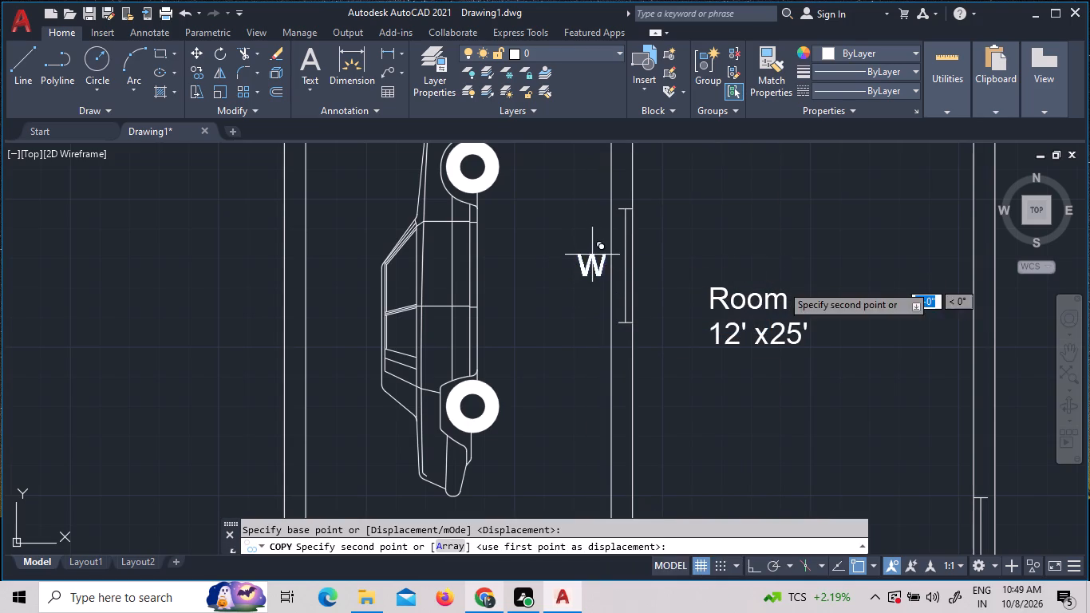
{"action": "scroll", "coordinate": [803, 314], "scroll_direction": "down", "scroll_amount": 2}
{"action": "scroll", "coordinate": [904, 446], "scroll_direction": "up", "scroll_amount": 3}
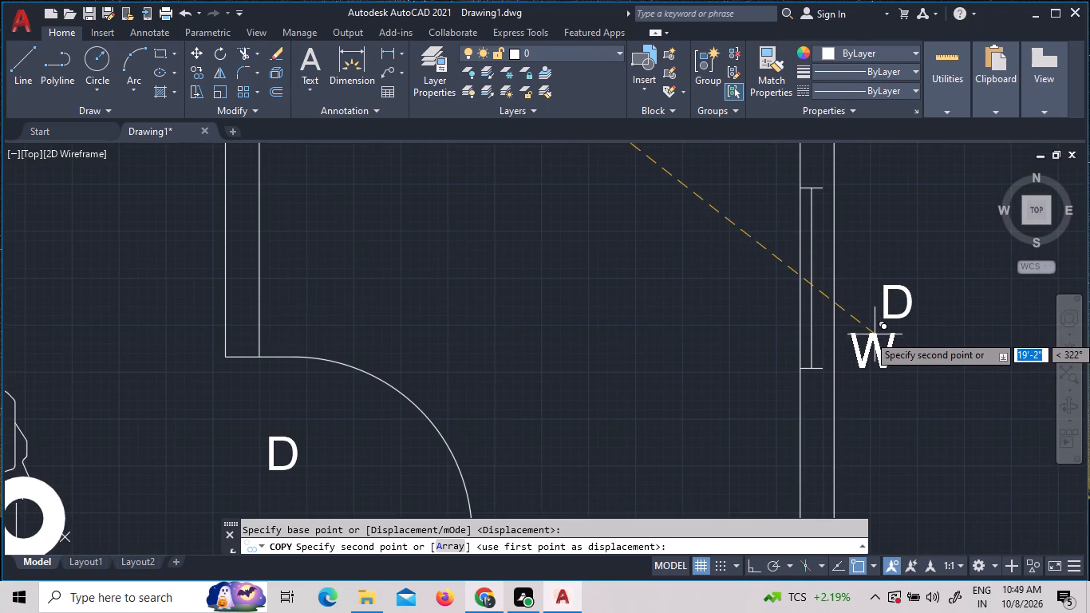
{"action": "left_click", "coordinate": [863, 259]}
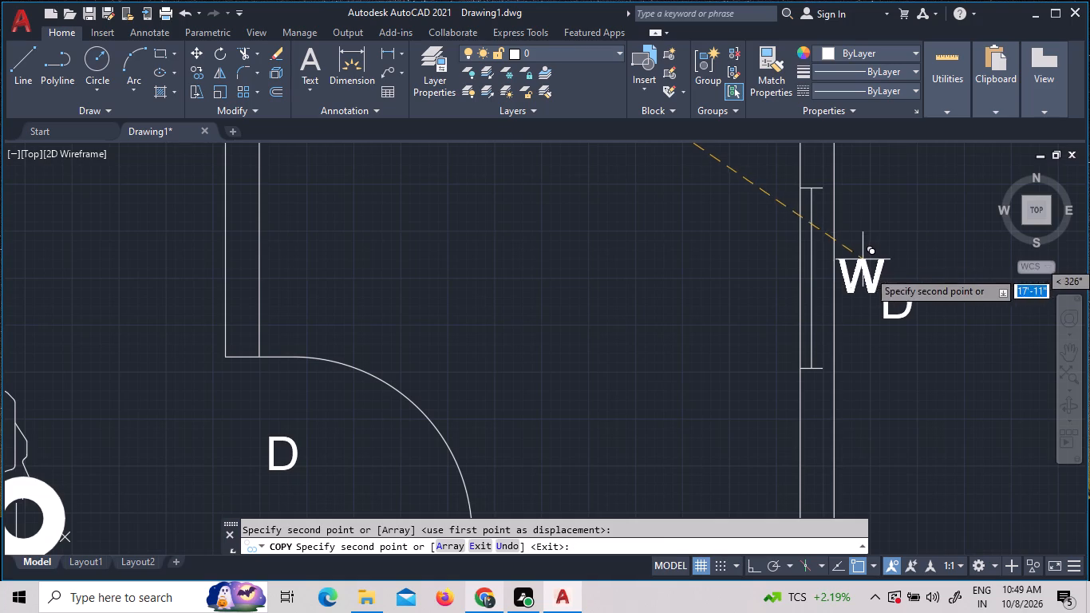
{"action": "scroll", "coordinate": [904, 272], "scroll_direction": "down", "scroll_amount": 1}
{"action": "scroll", "coordinate": [901, 428], "scroll_direction": "down", "scroll_amount": 3}
{"action": "scroll", "coordinate": [895, 535], "scroll_direction": "up", "scroll_amount": 1}
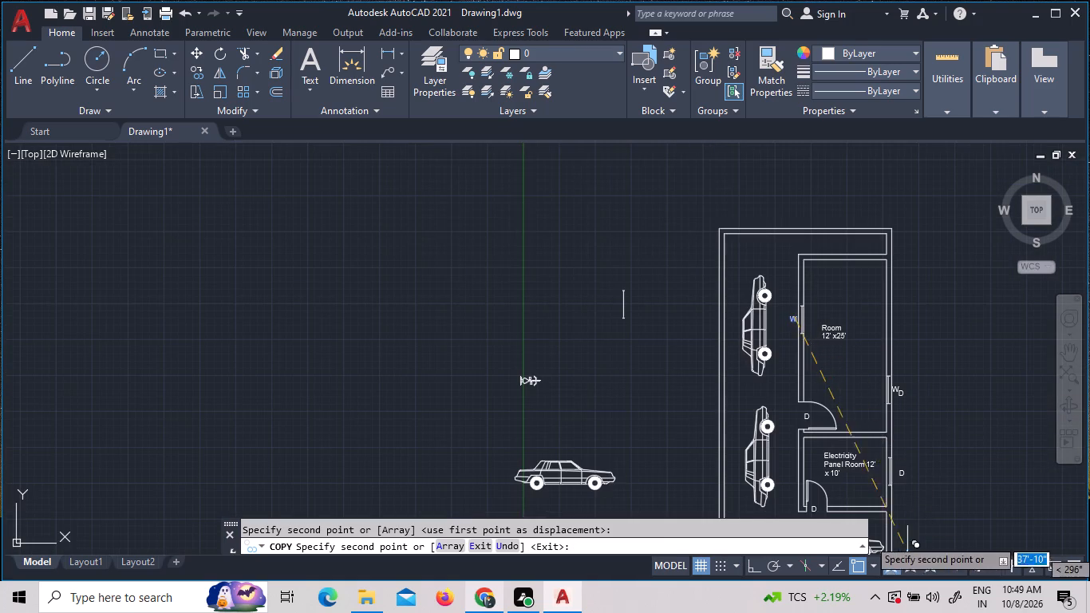
{"action": "scroll", "coordinate": [895, 535], "scroll_direction": "up", "scroll_amount": 1}
{"action": "scroll", "coordinate": [893, 451], "scroll_direction": "up", "scroll_amount": 3}
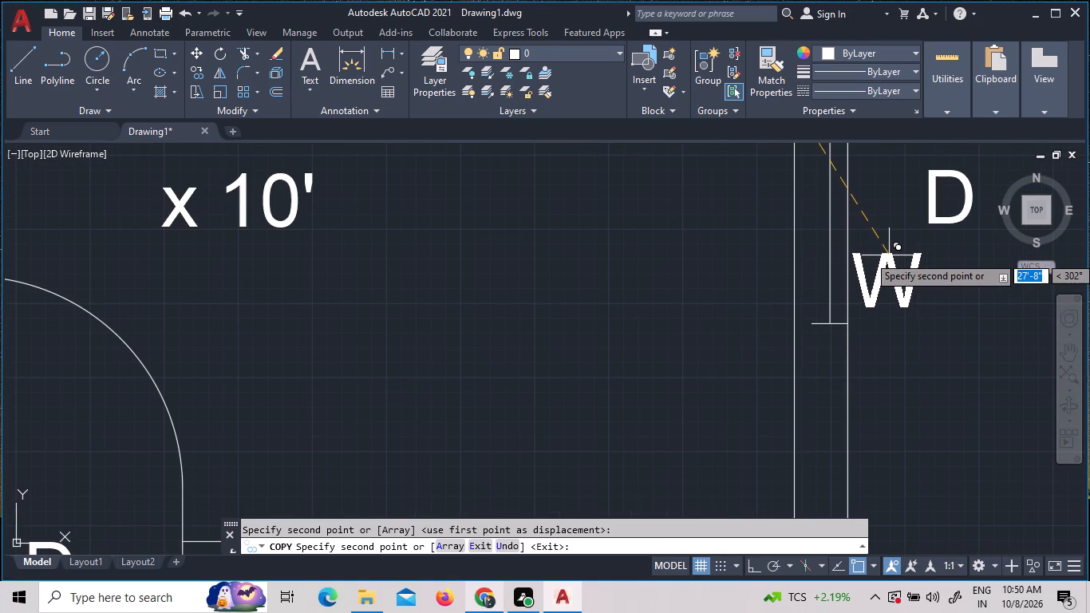
{"action": "left_click", "coordinate": [889, 255]}
{"action": "key", "text": "Escape"}
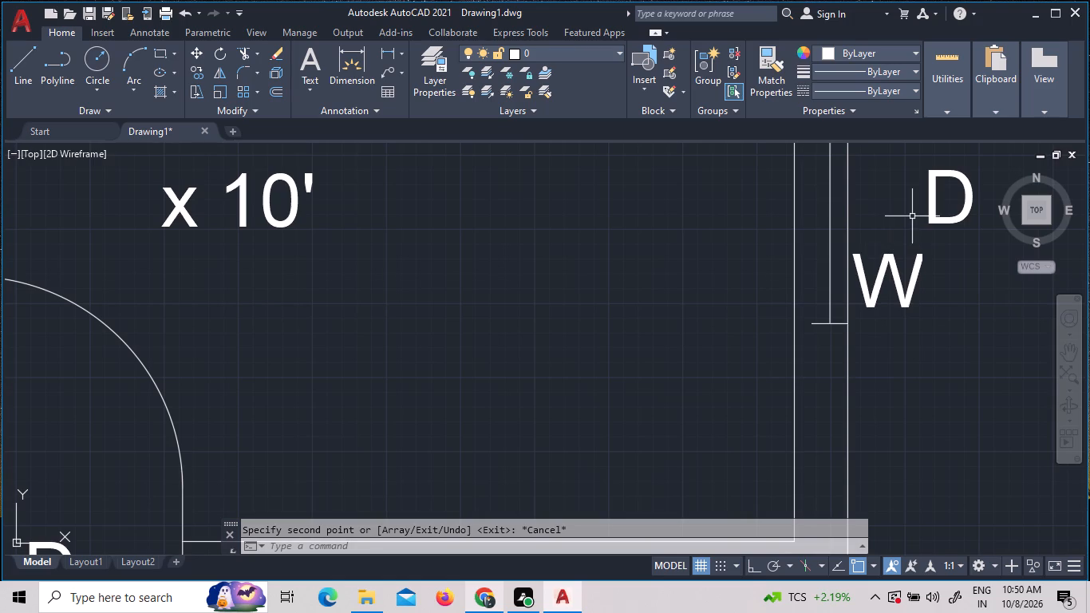
Delete the two "D" labels left beside the right-wall windows of the 12' x 25' room and the Electricity Panel Room.
{"action": "left_click", "coordinate": [933, 211]}
{"action": "left_click", "coordinate": [905, 188]}
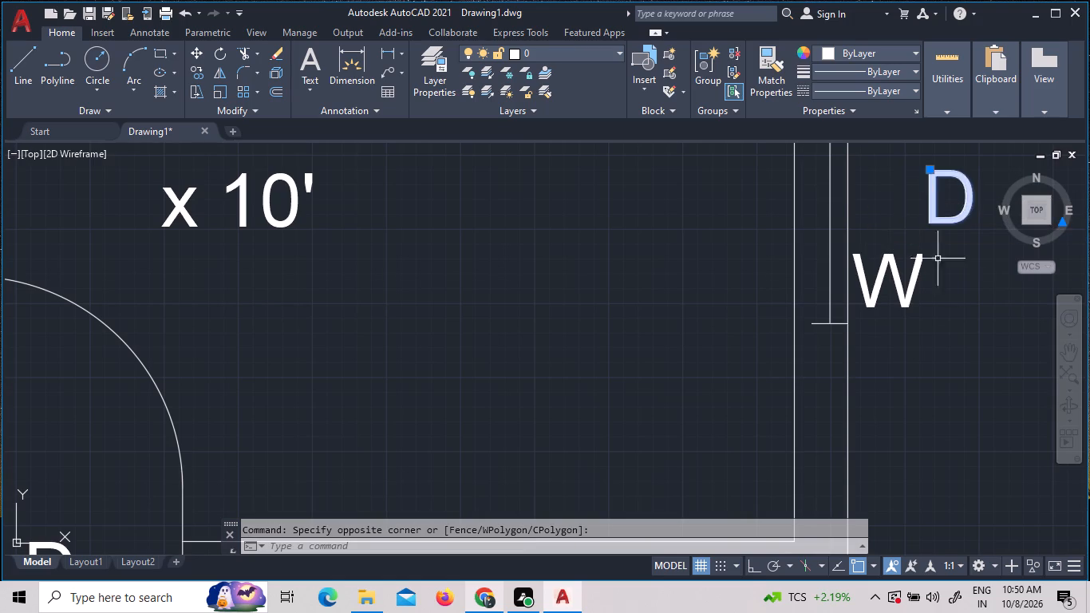
{"action": "scroll", "coordinate": [992, 320], "scroll_direction": "down", "scroll_amount": 2}
{"action": "scroll", "coordinate": [977, 180], "scroll_direction": "down", "scroll_amount": 3}
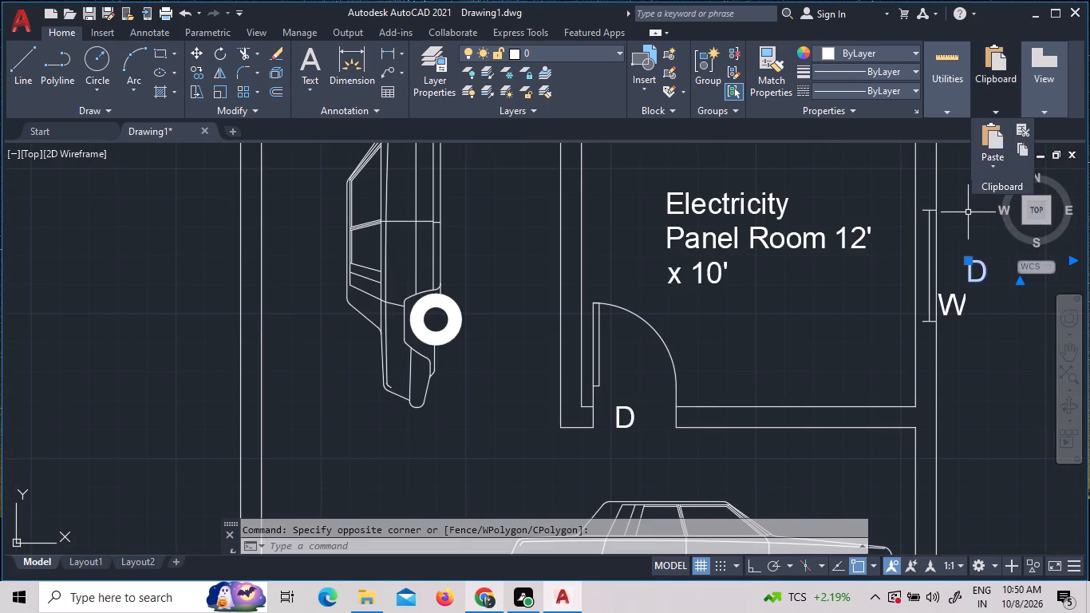
{"action": "scroll", "coordinate": [968, 213], "scroll_direction": "down", "scroll_amount": 5}
{"action": "scroll", "coordinate": [968, 153], "scroll_direction": "up", "scroll_amount": 3}
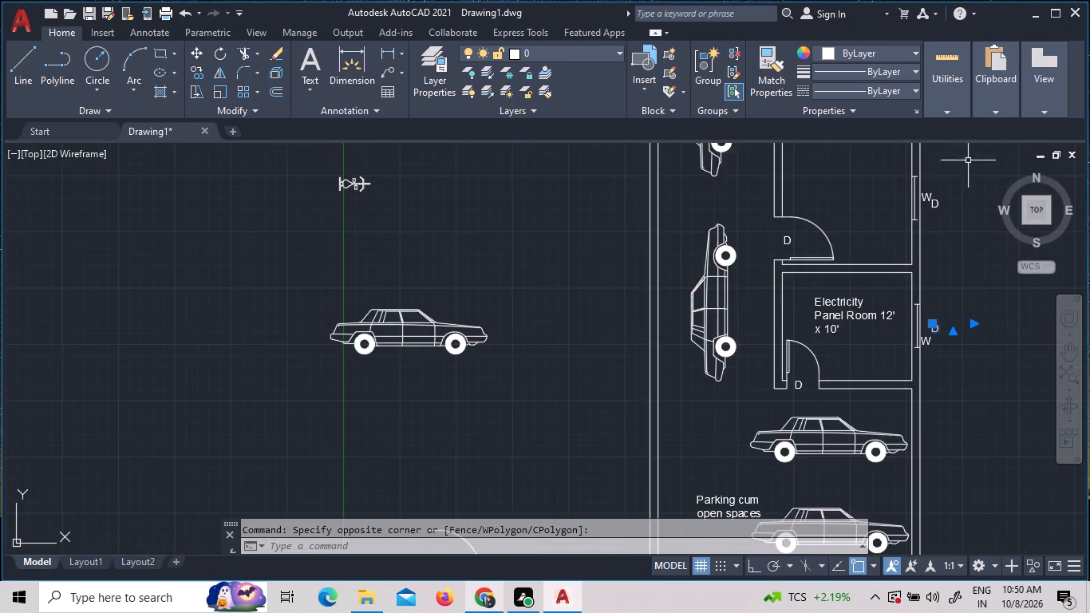
{"action": "scroll", "coordinate": [966, 191], "scroll_direction": "up", "scroll_amount": 4}
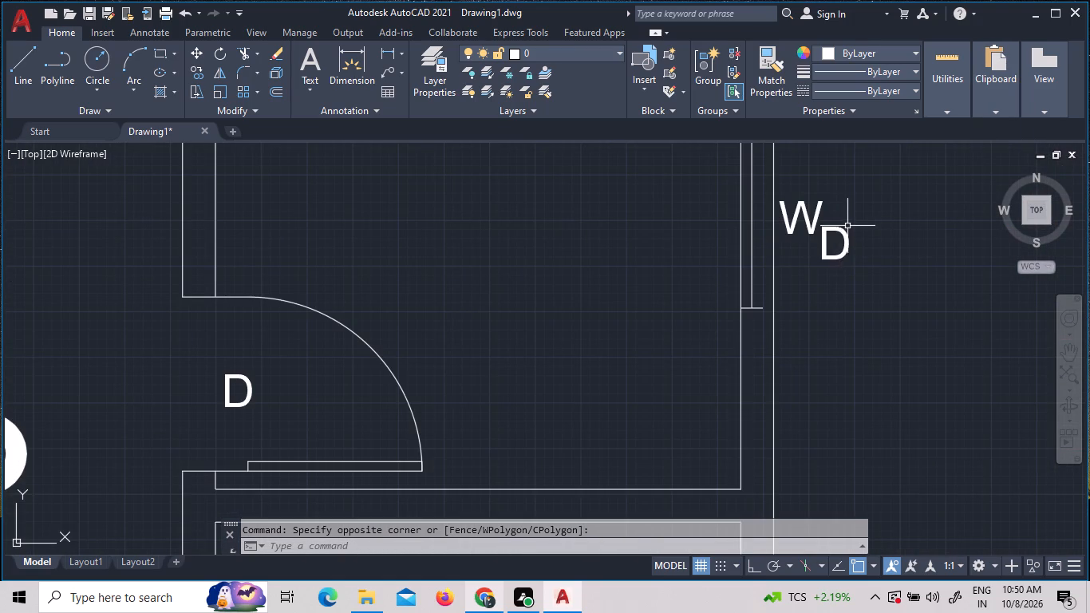
{"action": "left_click", "coordinate": [840, 228]}
{"action": "key", "text": "Delete"}
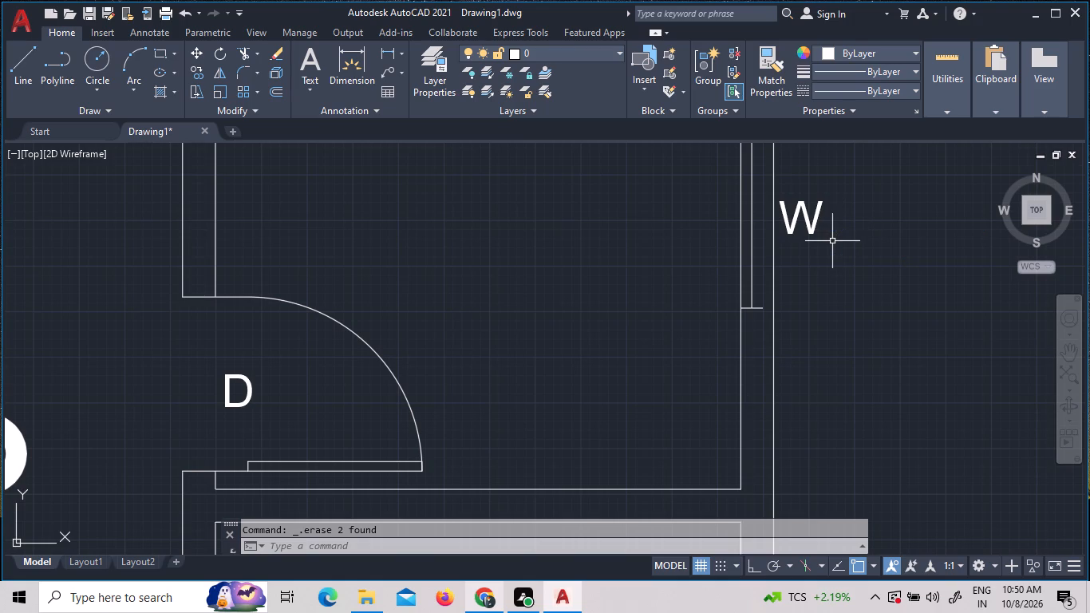
Examine the labelled floor plan, from the rooms and parking area to the staircase and main gate.
{"action": "scroll", "coordinate": [823, 241], "scroll_direction": "down", "scroll_amount": 1}
{"action": "scroll", "coordinate": [759, 217], "scroll_direction": "down", "scroll_amount": 4}
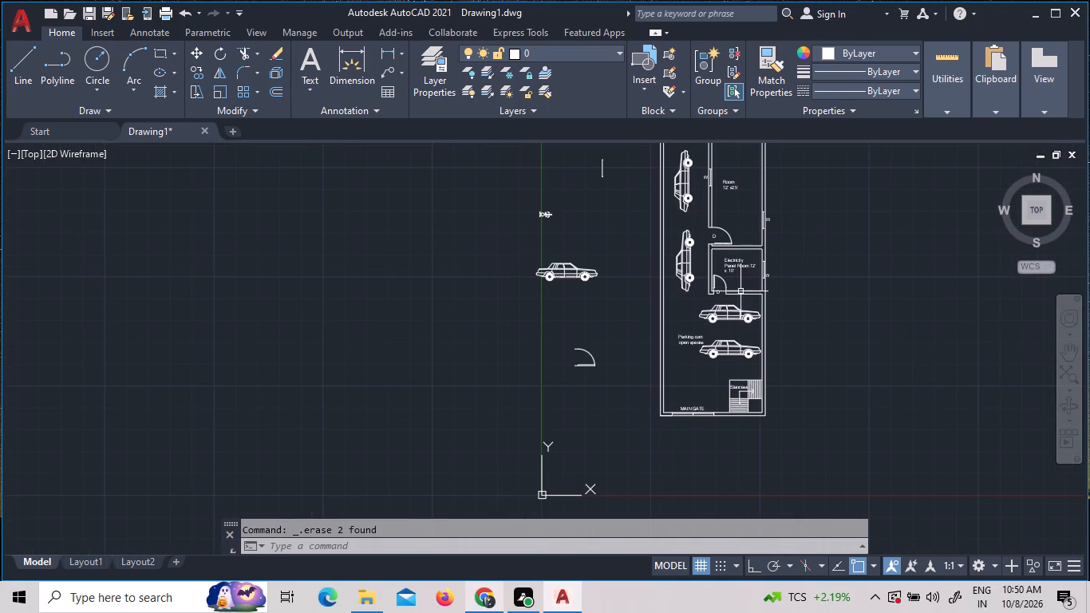
{"action": "scroll", "coordinate": [720, 272], "scroll_direction": "up", "scroll_amount": 2}
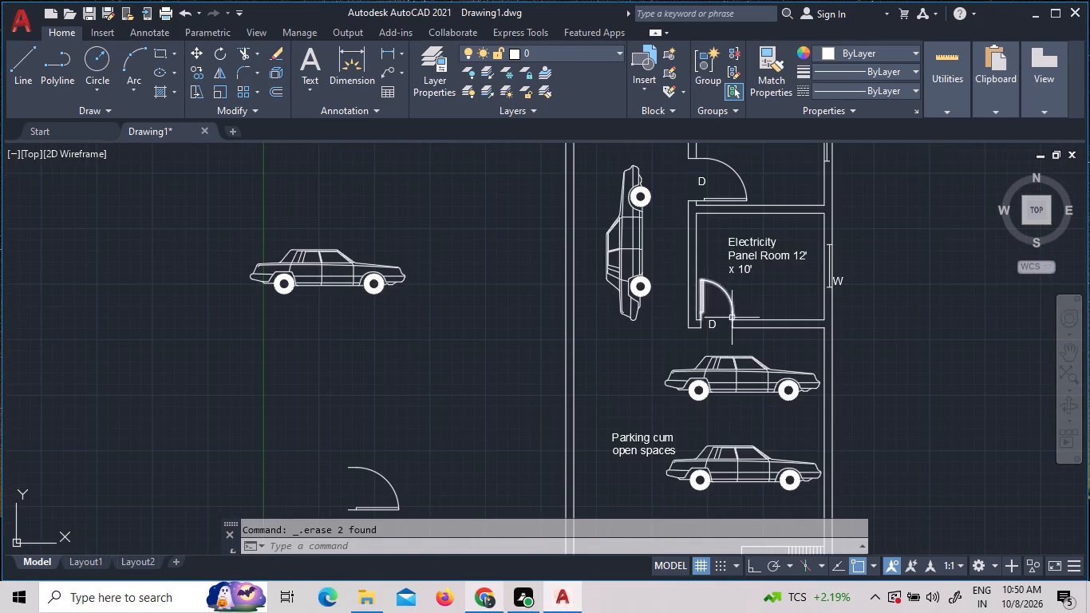
{"action": "scroll", "coordinate": [741, 329], "scroll_direction": "down", "scroll_amount": 1}
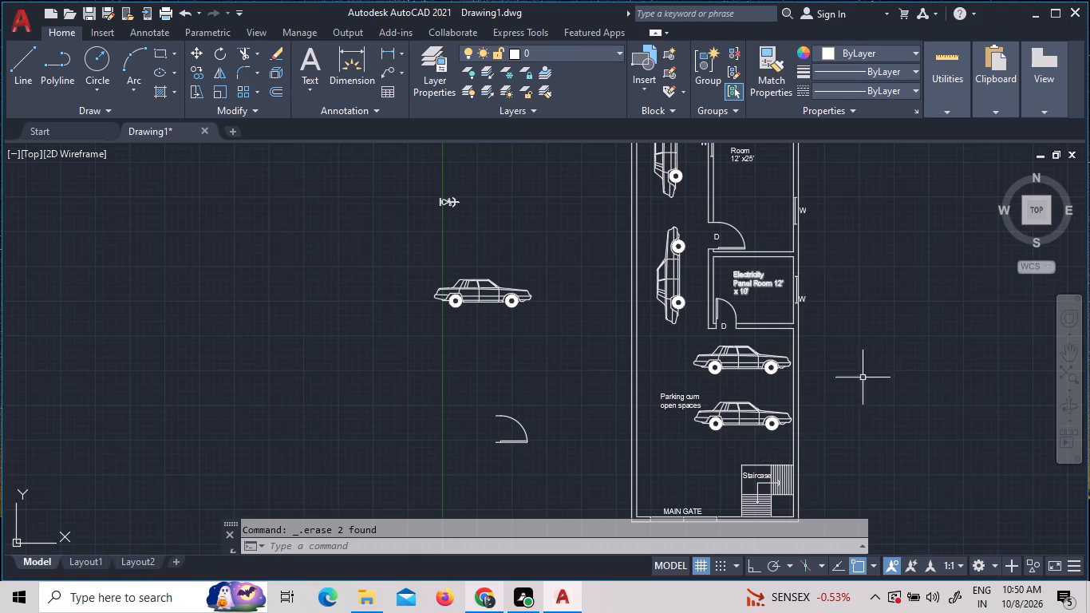
{"action": "scroll", "coordinate": [831, 418], "scroll_direction": "down", "scroll_amount": 2}
{"action": "scroll", "coordinate": [827, 465], "scroll_direction": "up", "scroll_amount": 3}
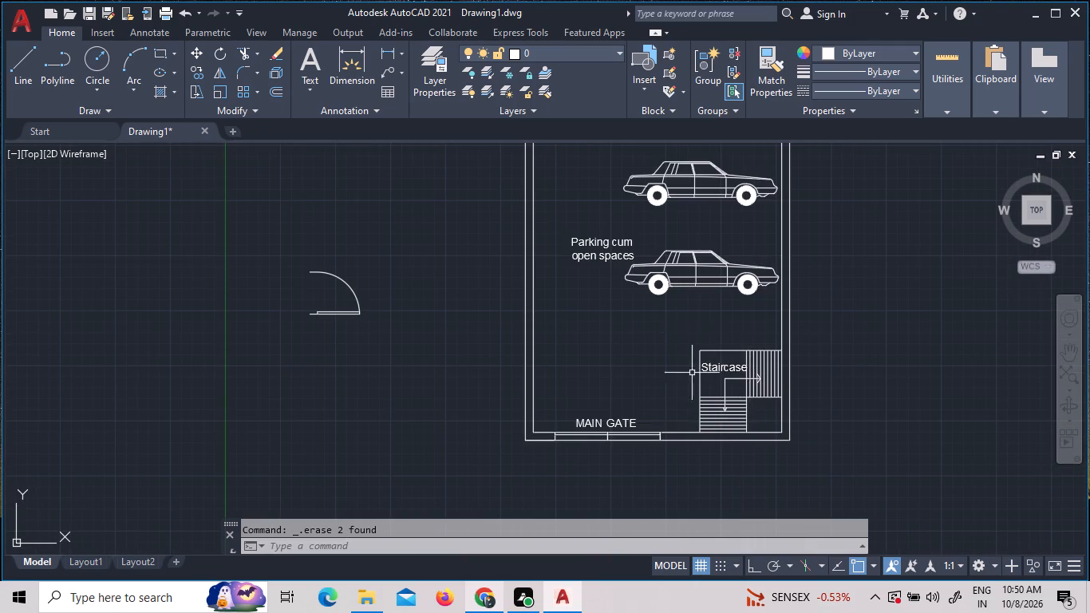
{"action": "scroll", "coordinate": [696, 394], "scroll_direction": "down", "scroll_amount": 3}
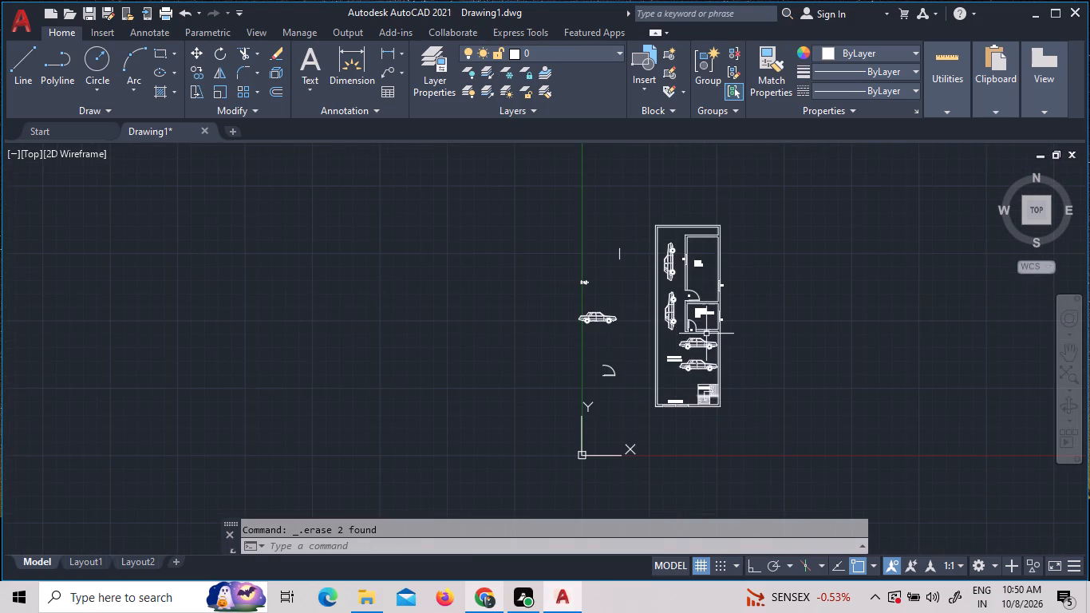
Delete the leftover window, car, door and small symbol blocks lying outside the floor plan's left side.
{"action": "scroll", "coordinate": [681, 235], "scroll_direction": "up", "scroll_amount": 3}
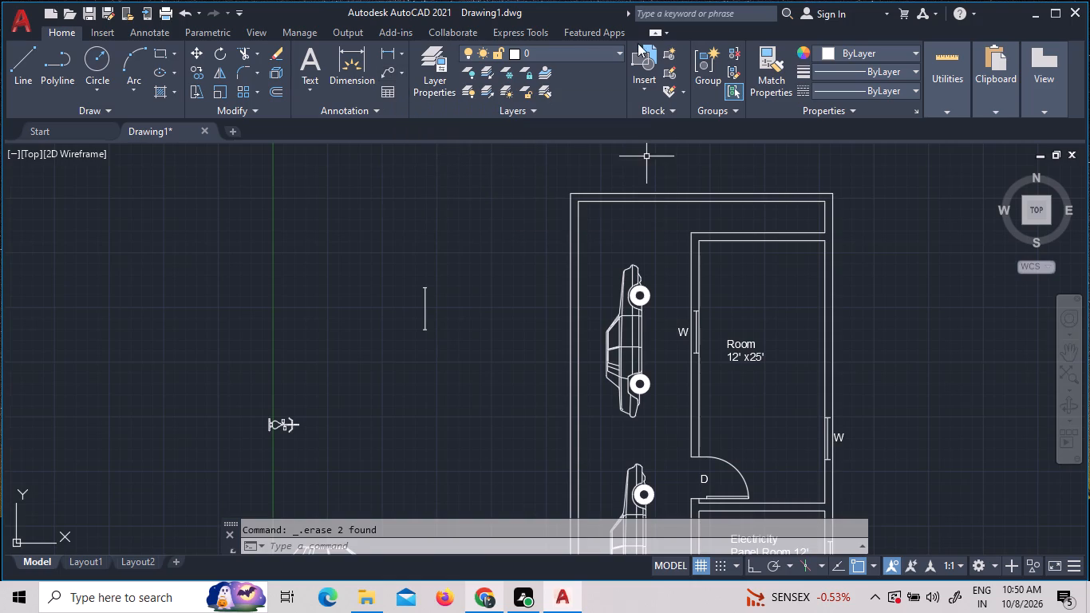
{"action": "left_click", "coordinate": [459, 344]}
{"action": "left_click", "coordinate": [353, 282]}
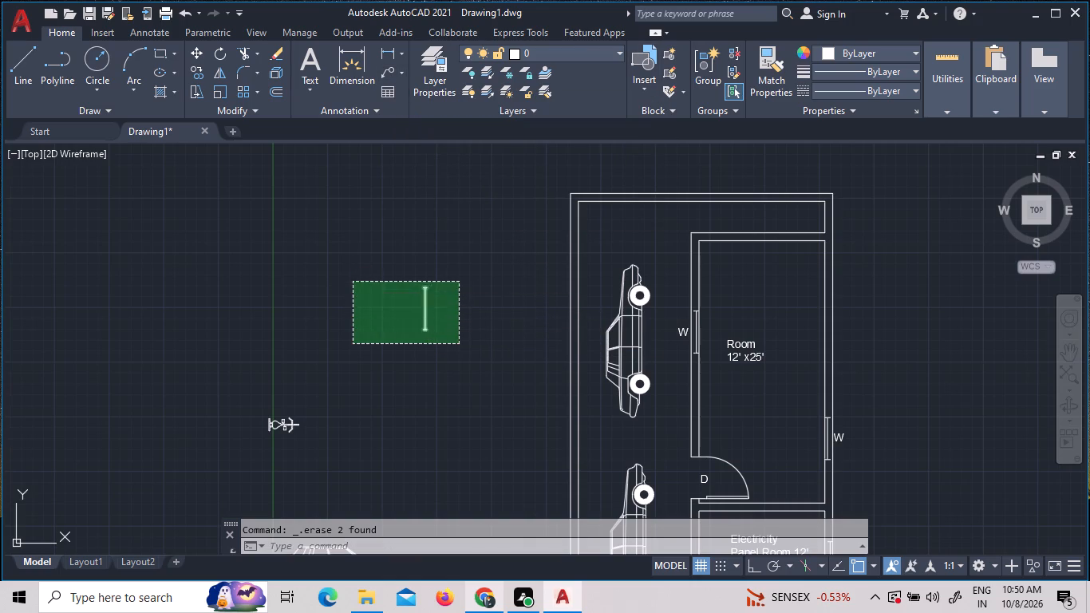
{"action": "left_click_drag", "start_coordinate": [322, 425], "coordinate": [288, 412]}
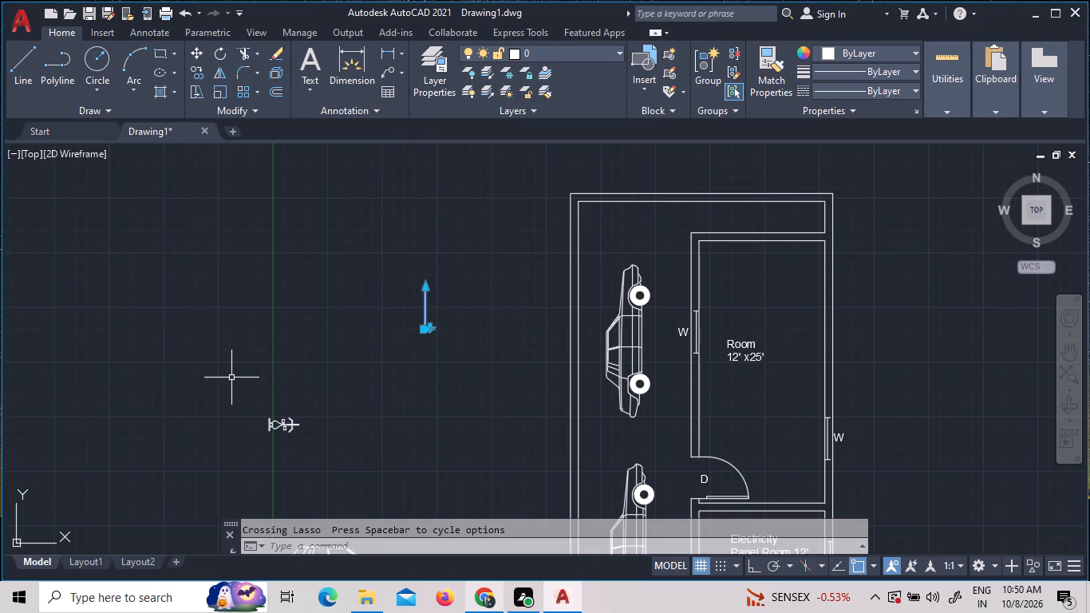
{"action": "left_click", "coordinate": [325, 450]}
{"action": "left_click", "coordinate": [112, 389]}
{"action": "key", "text": "Delete"}
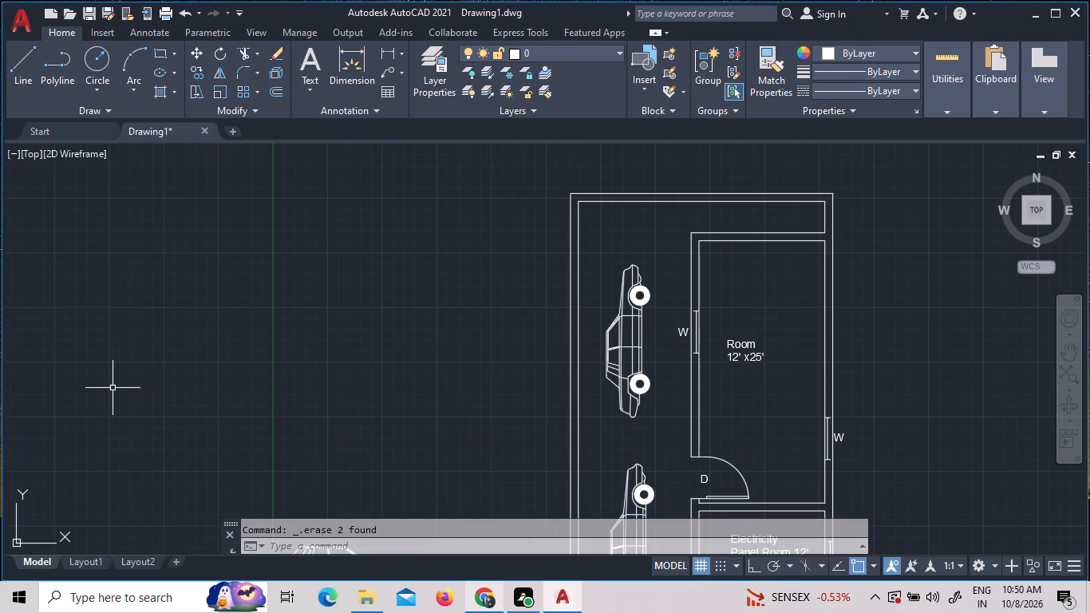
{"action": "scroll", "coordinate": [132, 314], "scroll_direction": "down", "scroll_amount": 3}
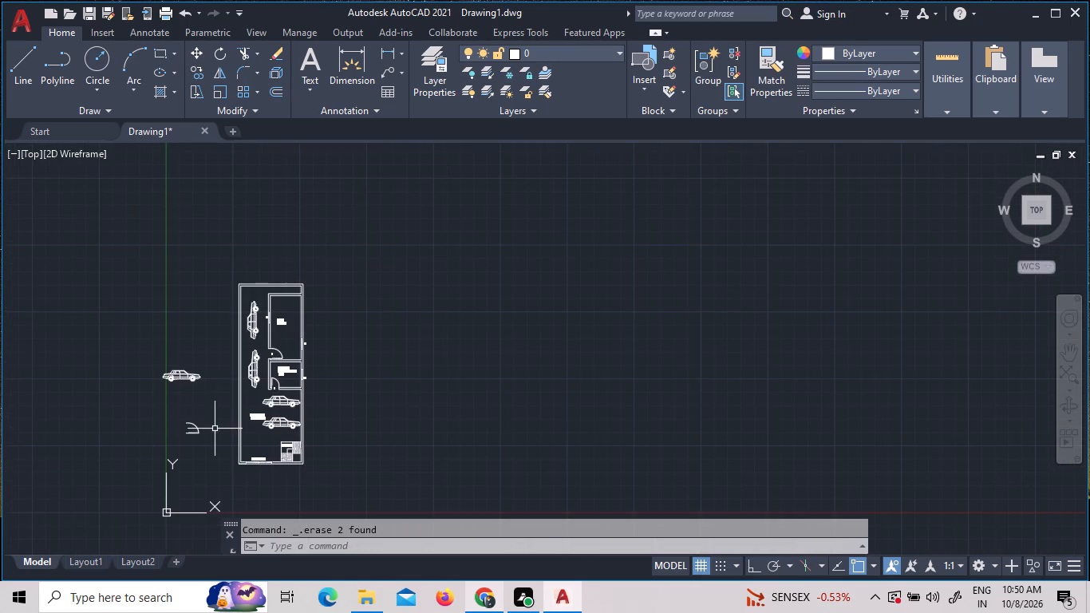
{"action": "left_click", "coordinate": [206, 441]}
{"action": "left_click_drag", "start_coordinate": [142, 347], "coordinate": [134, 344]}
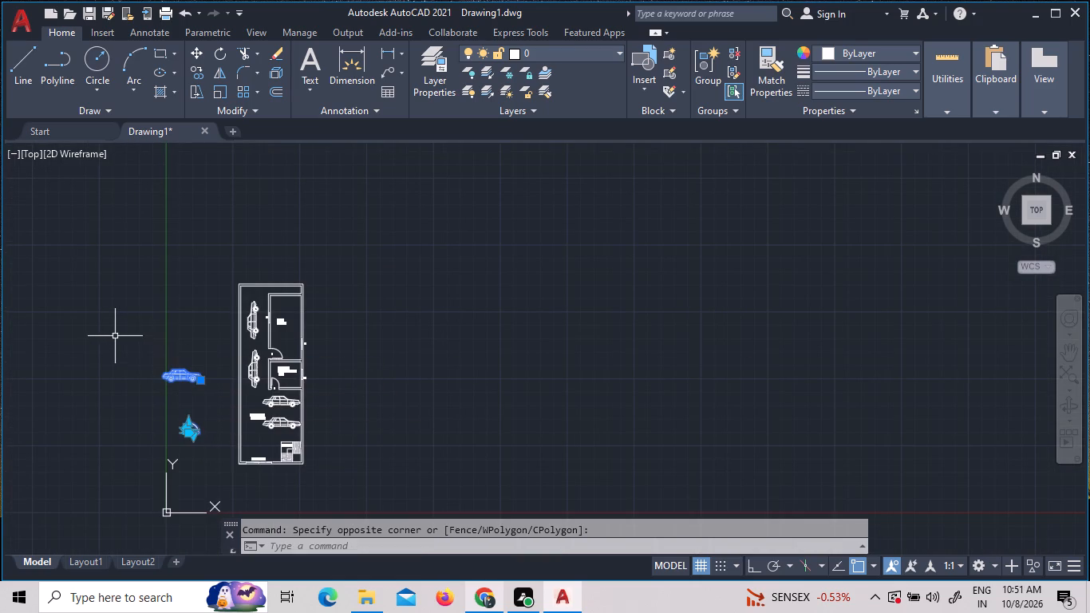
{"action": "key", "text": "Delete"}
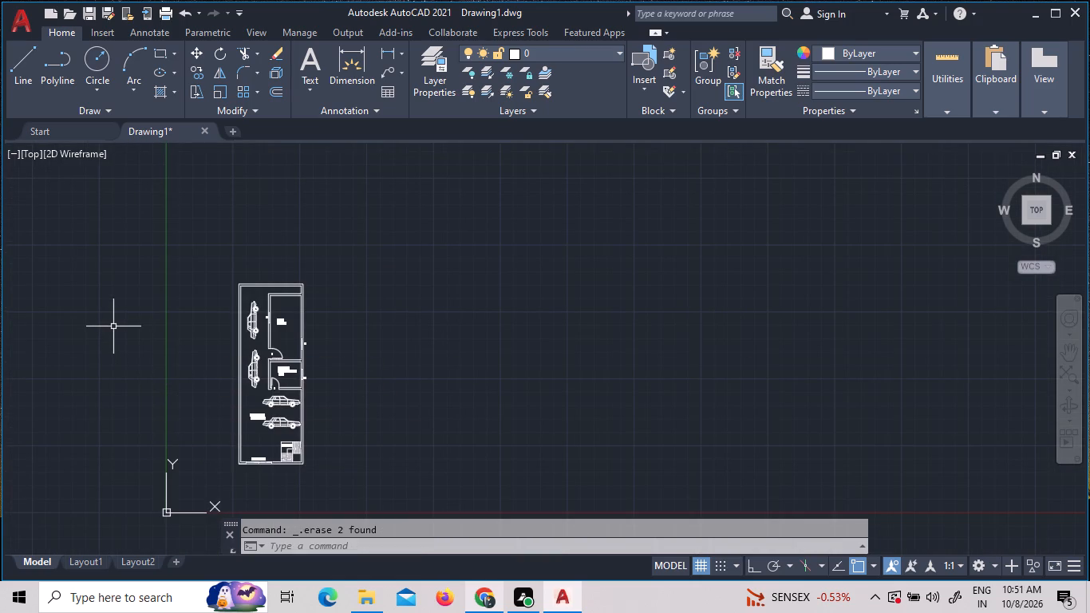
Copy the complete floor plan four times in a level row, one to its left and three to its right, the farthest about 135' away.
{"action": "scroll", "coordinate": [305, 453], "scroll_direction": "up", "scroll_amount": 1}
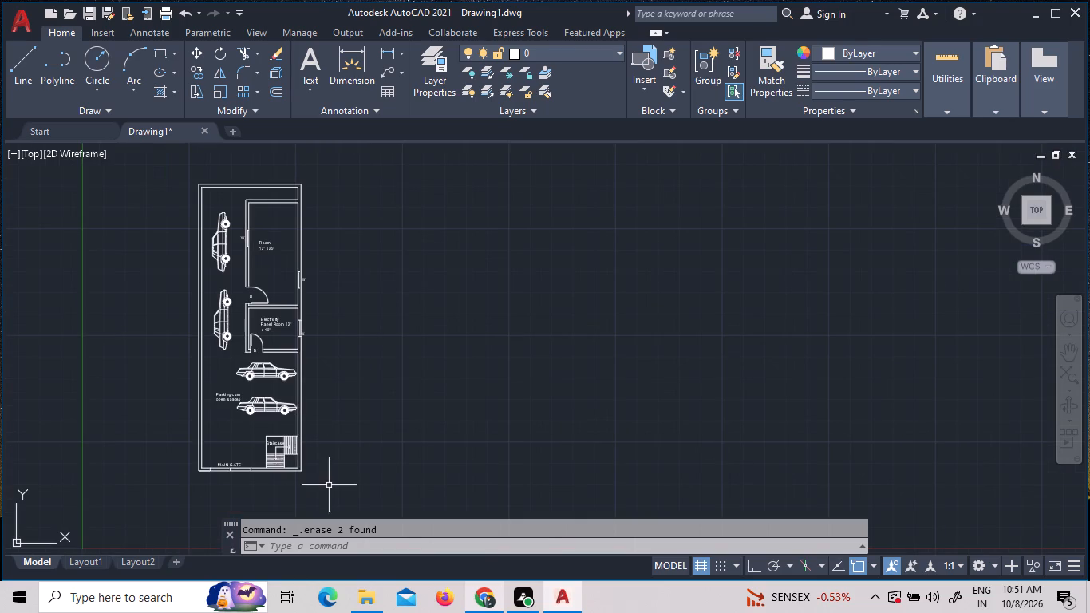
{"action": "left_click", "coordinate": [329, 485]}
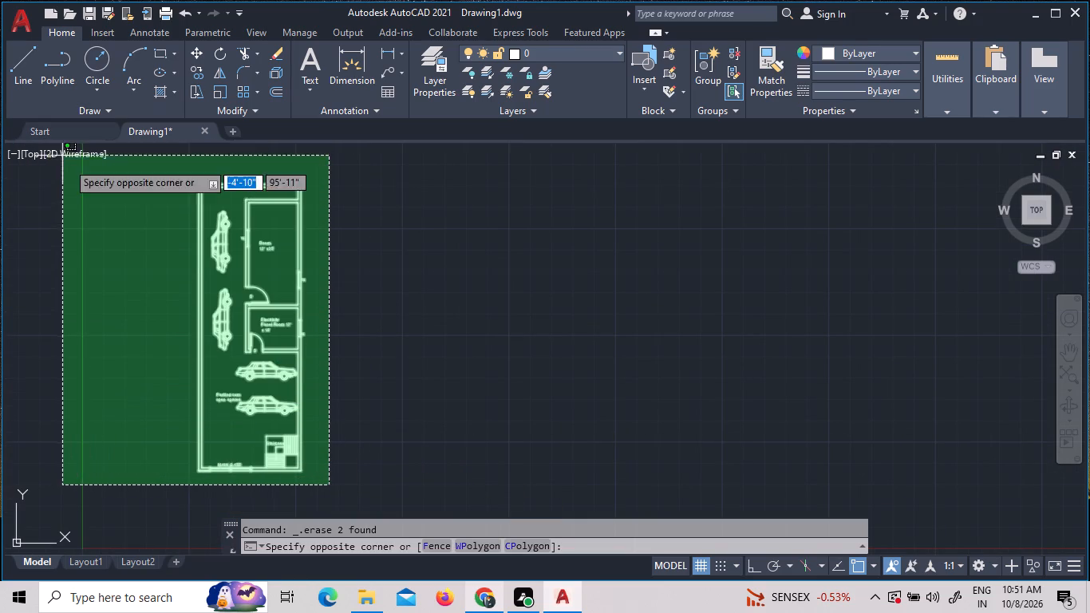
{"action": "left_click", "coordinate": [125, 176]}
{"action": "right_click", "coordinate": [125, 176]}
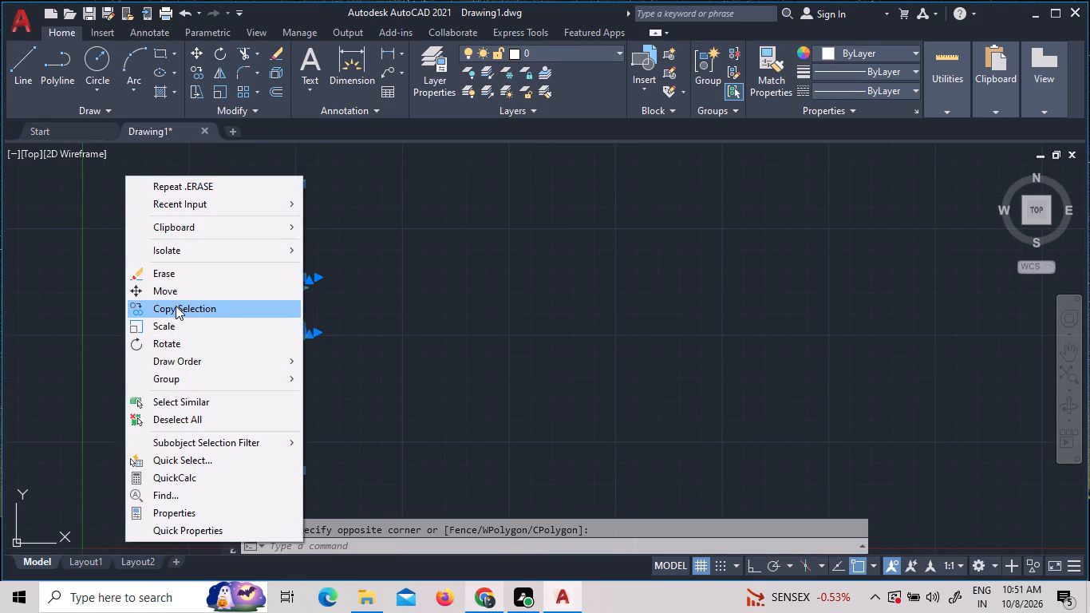
{"action": "left_click", "coordinate": [176, 306]}
{"action": "left_click", "coordinate": [255, 305]}
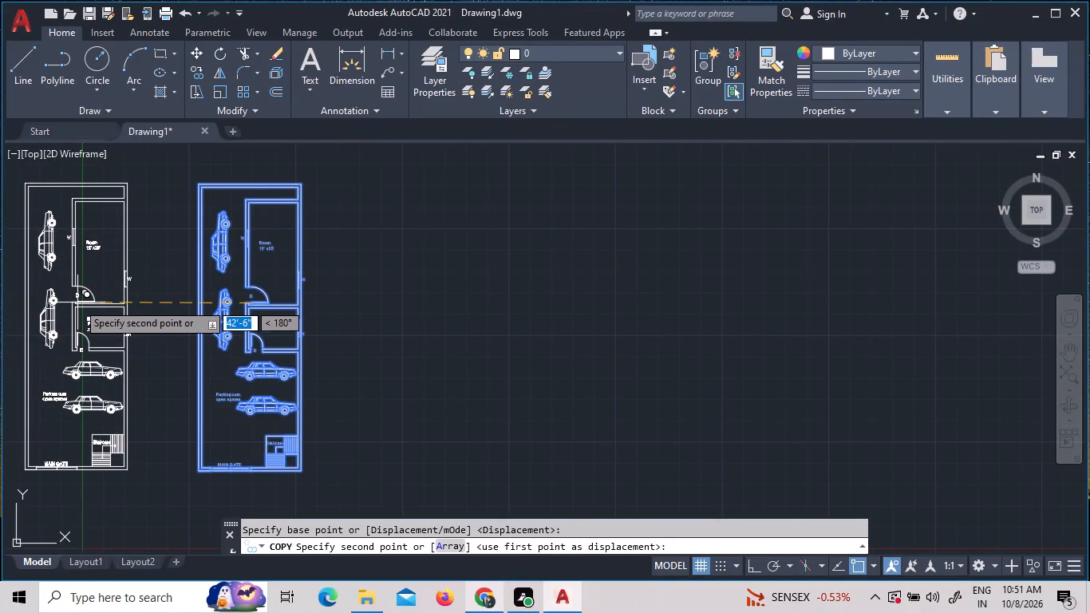
{"action": "left_click", "coordinate": [77, 303]}
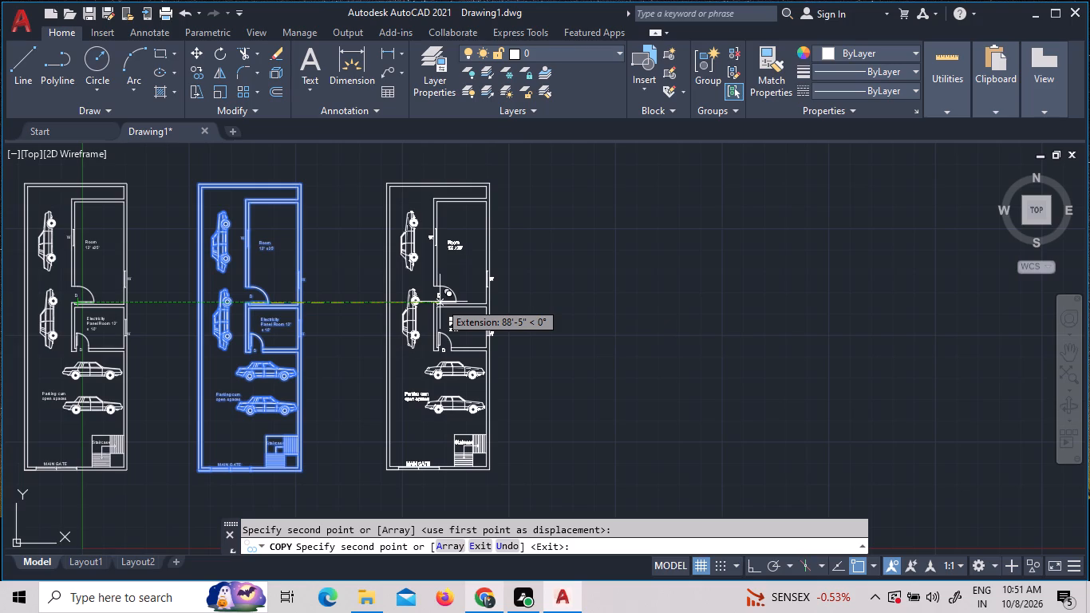
{"action": "left_click", "coordinate": [440, 302]}
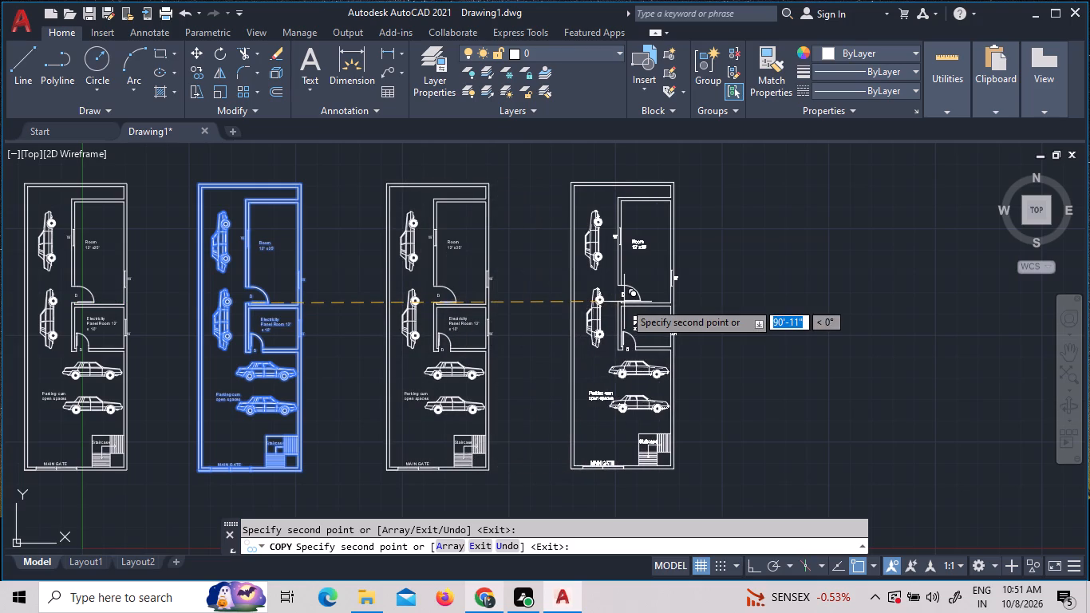
{"action": "left_click", "coordinate": [624, 302]}
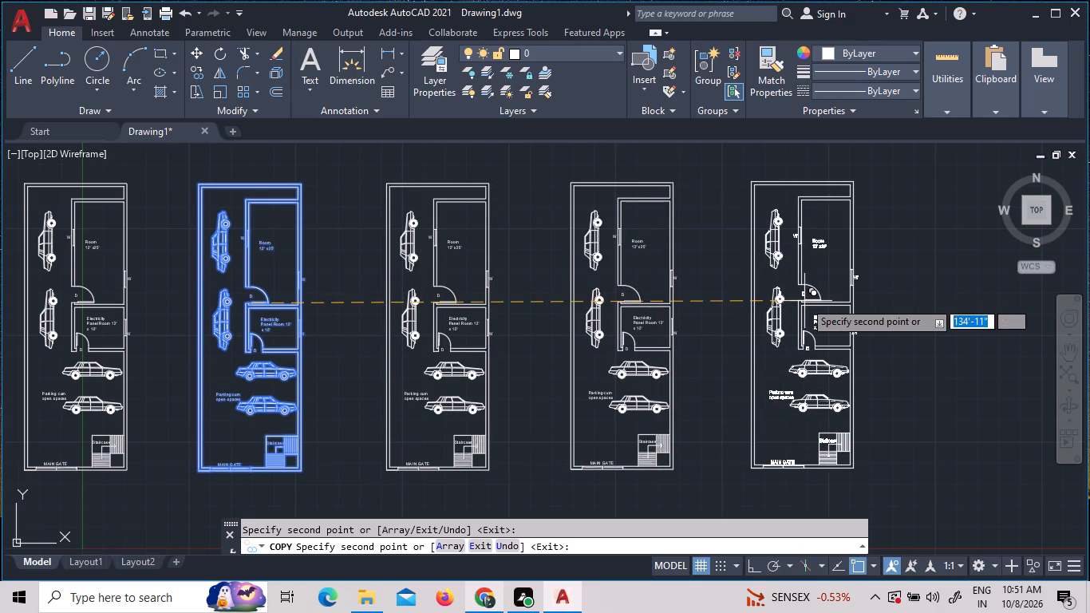
{"action": "left_click", "coordinate": [804, 301]}
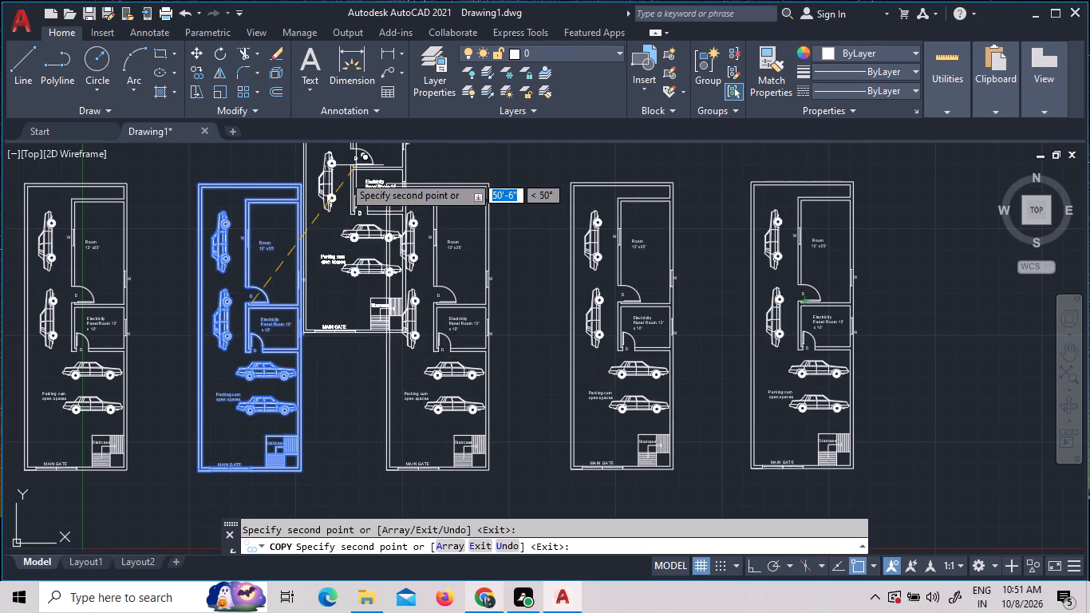
{"action": "key", "text": "Escape"}
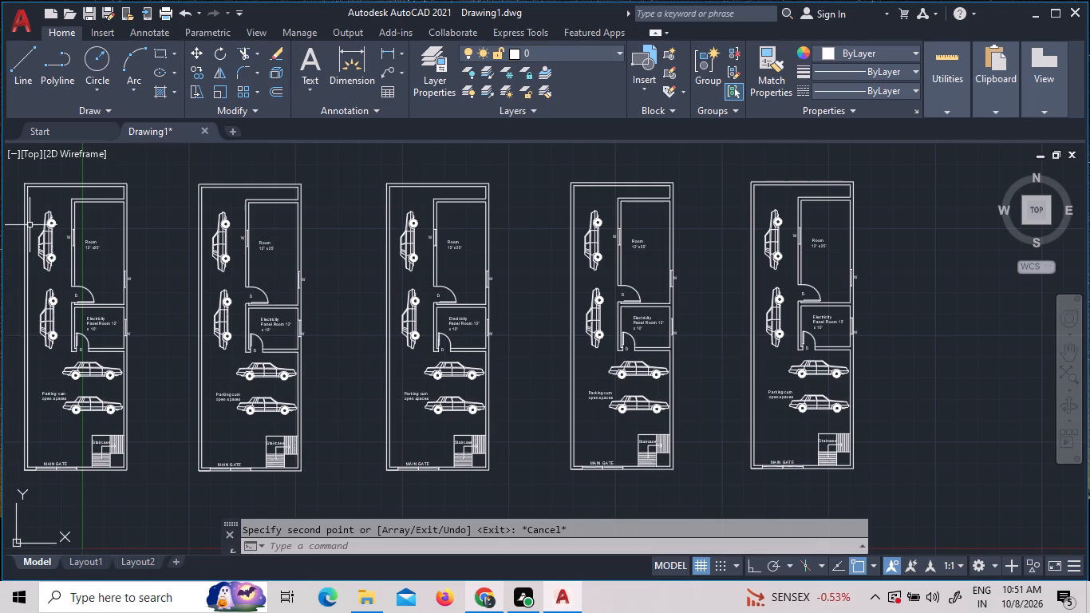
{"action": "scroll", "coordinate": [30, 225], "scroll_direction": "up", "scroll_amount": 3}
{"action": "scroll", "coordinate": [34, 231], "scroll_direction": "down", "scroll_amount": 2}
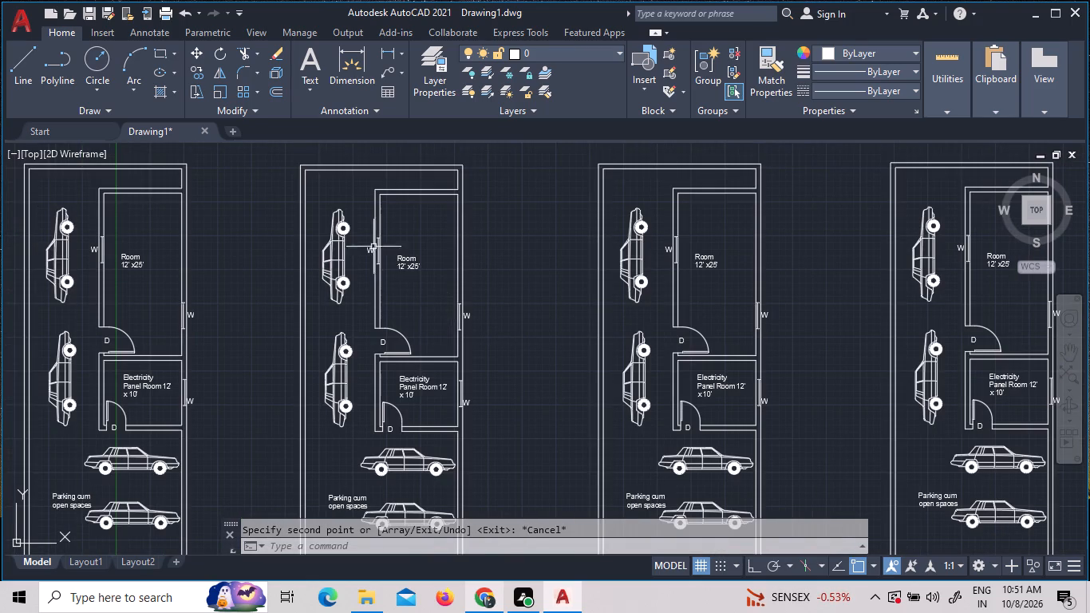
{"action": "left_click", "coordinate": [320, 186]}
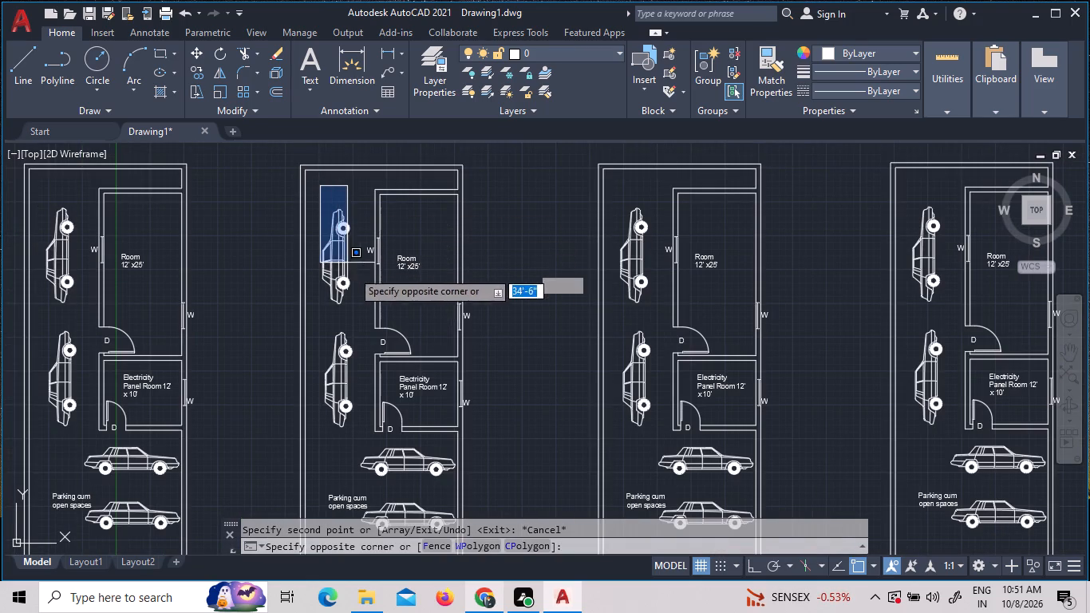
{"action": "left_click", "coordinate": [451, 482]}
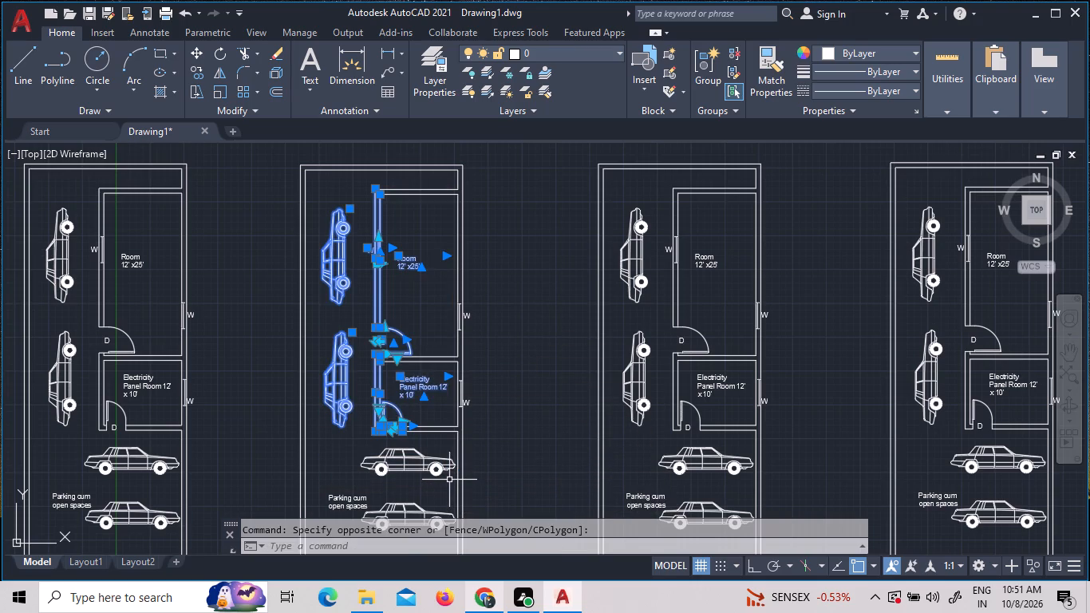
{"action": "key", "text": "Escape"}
Delete the four floor plans to the right of the leftmost one, keeping only the leftmost plan.
{"action": "scroll", "coordinate": [425, 375], "scroll_direction": "down", "scroll_amount": 2}
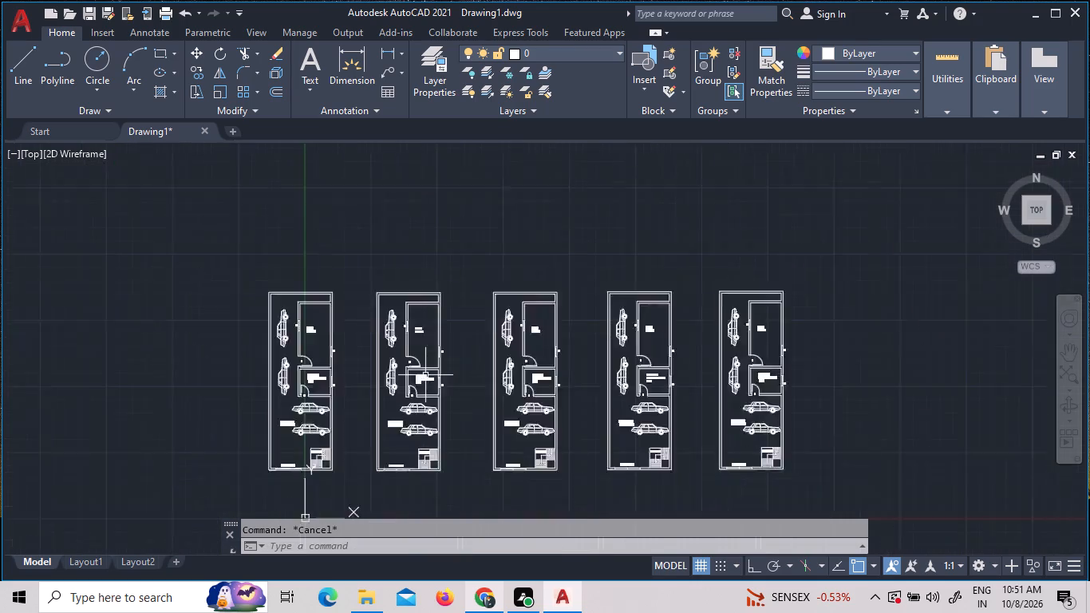
{"action": "scroll", "coordinate": [425, 375], "scroll_direction": "down", "scroll_amount": 1}
{"action": "scroll", "coordinate": [418, 417], "scroll_direction": "up", "scroll_amount": 2}
{"action": "scroll", "coordinate": [259, 382], "scroll_direction": "up", "scroll_amount": 2}
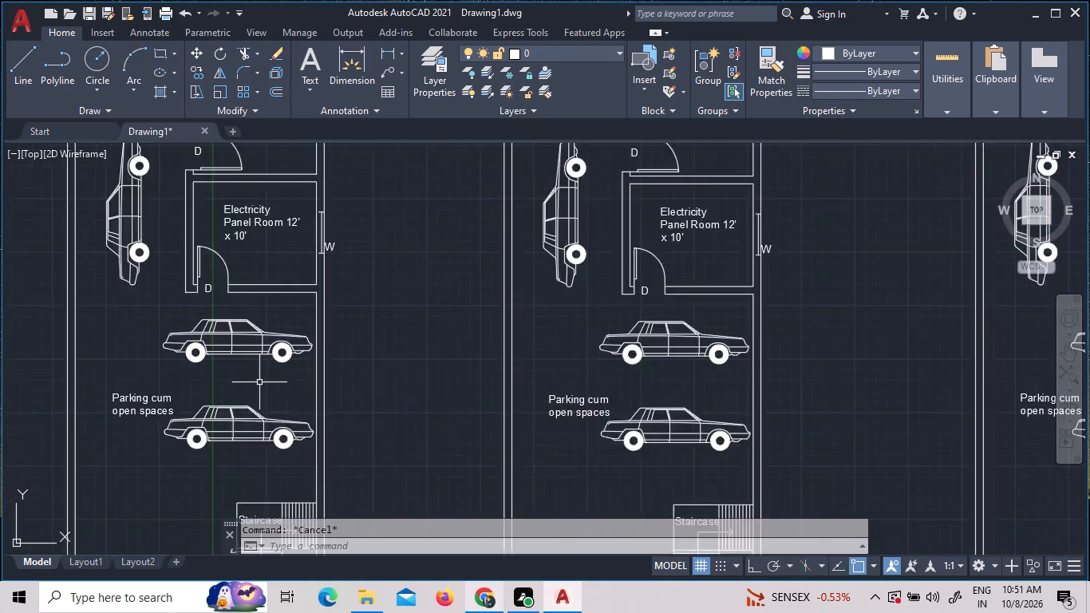
{"action": "scroll", "coordinate": [259, 382], "scroll_direction": "up", "scroll_amount": 1}
{"action": "scroll", "coordinate": [259, 382], "scroll_direction": "down", "scroll_amount": 3}
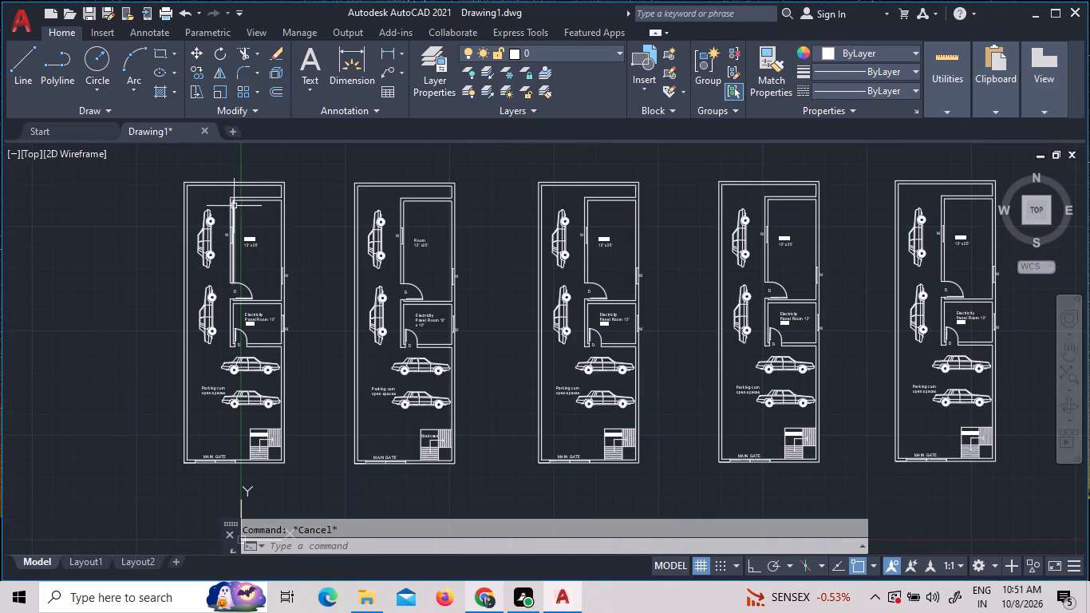
{"action": "left_click", "coordinate": [344, 169]}
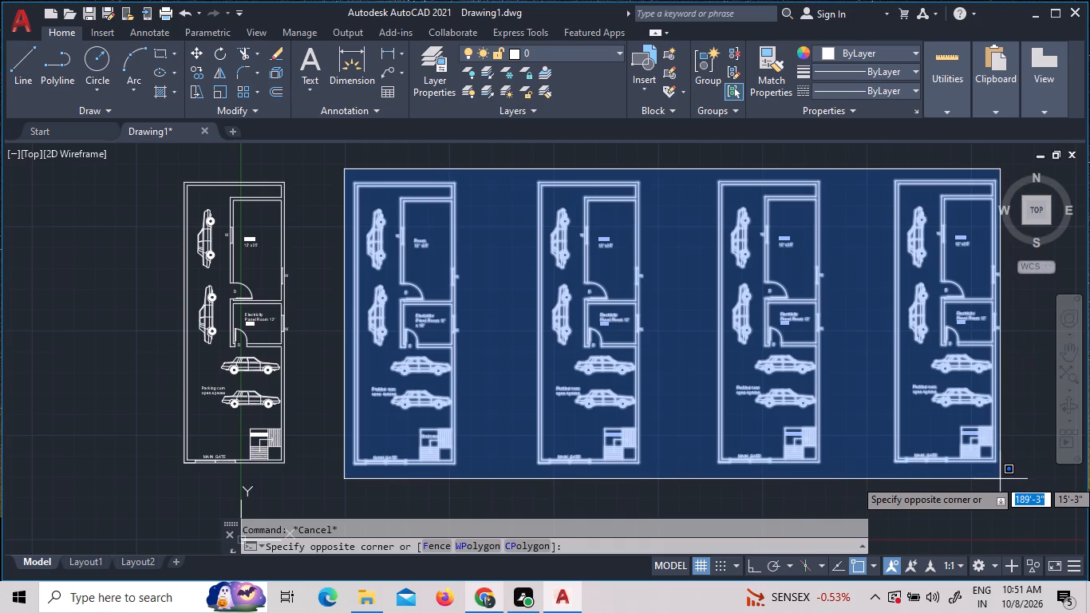
{"action": "left_click", "coordinate": [1000, 479]}
{"action": "key", "text": "Delete"}
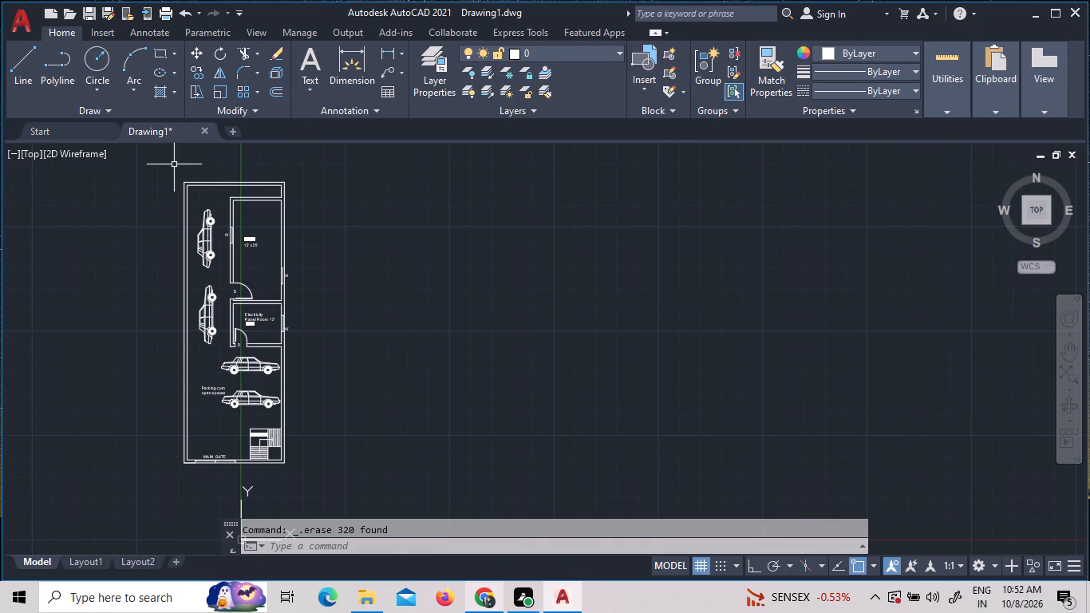
Add a horizontal linear dimension across the floor plan's full outer width, placed above the top wall, with Ortho on.
{"action": "scroll", "coordinate": [174, 164], "scroll_direction": "up", "scroll_amount": 3}
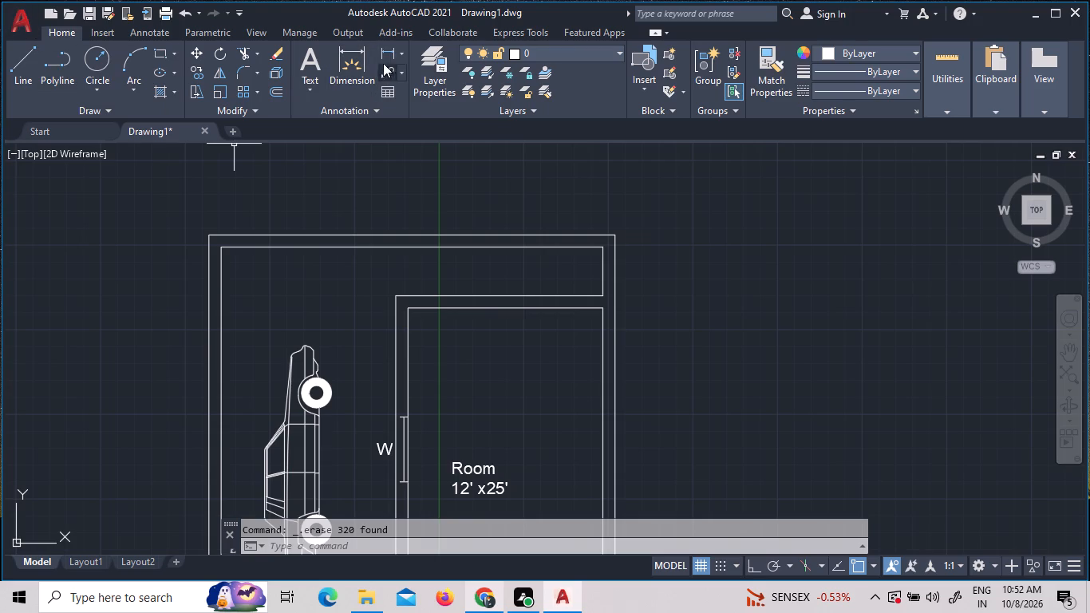
{"action": "left_click", "coordinate": [391, 51]}
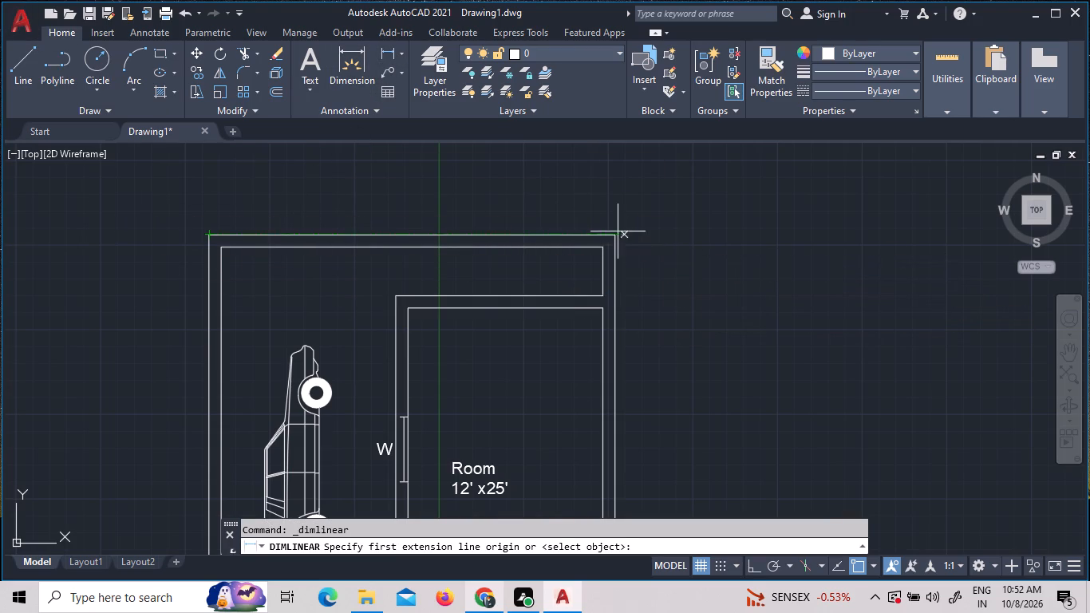
{"action": "left_click_drag", "start_coordinate": [618, 234], "coordinate": [607, 232]}
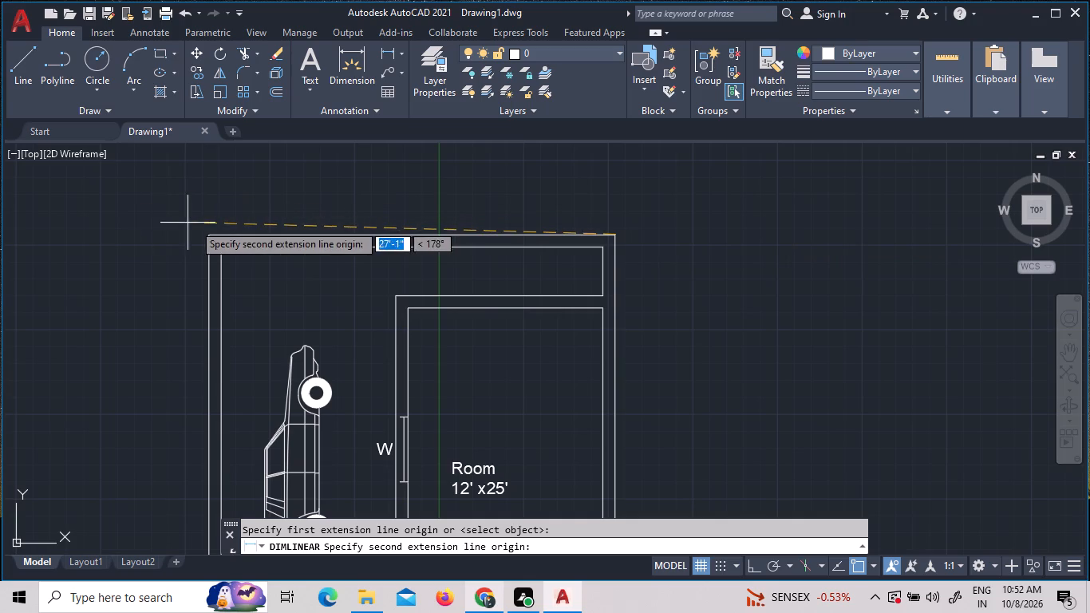
{"action": "key", "text": "F8"}
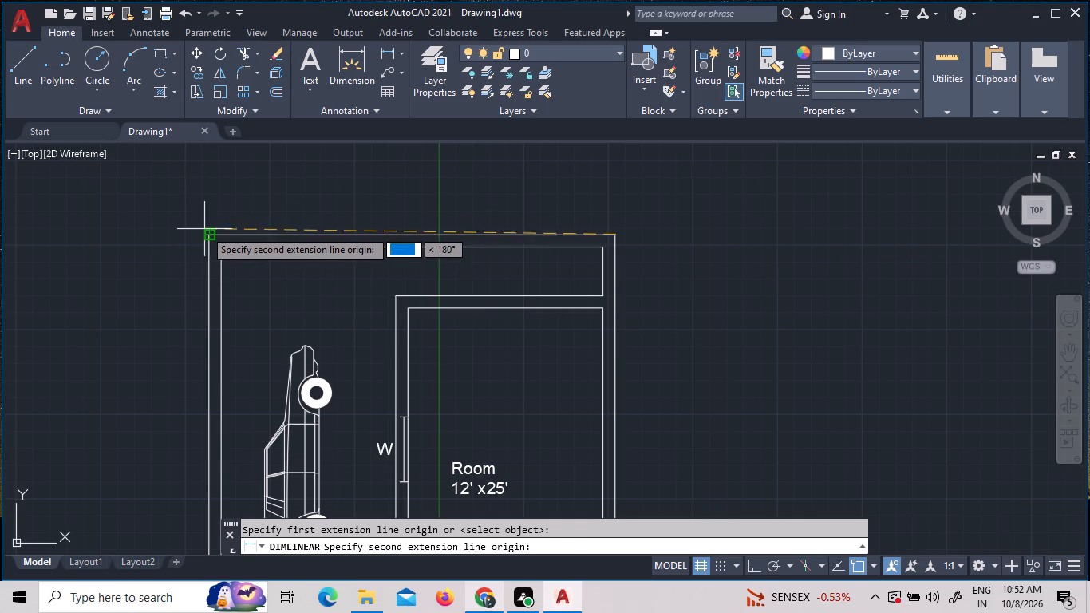
{"action": "left_click", "coordinate": [205, 232]}
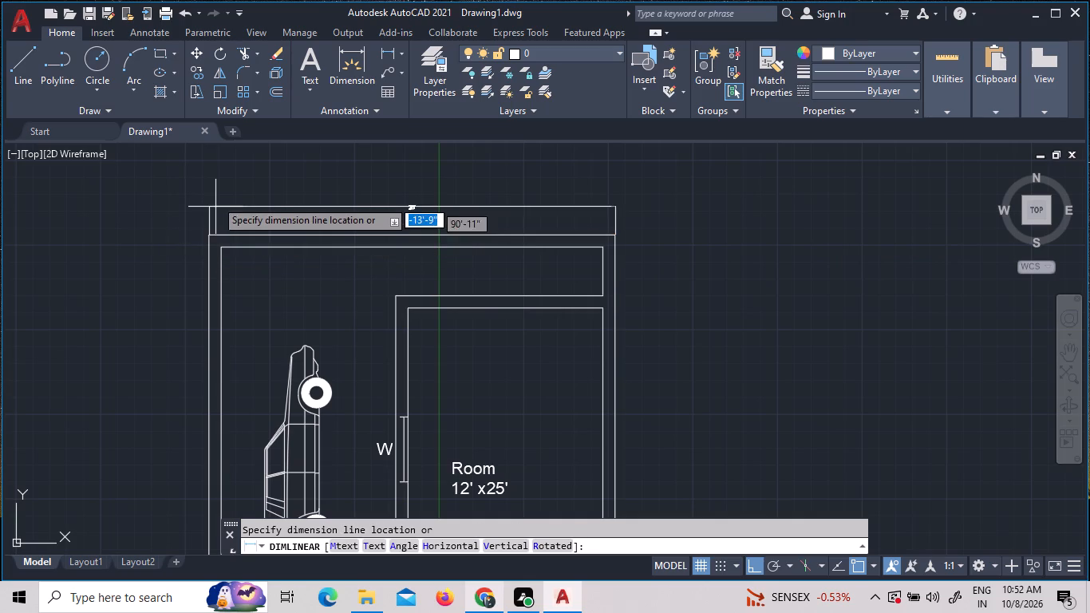
{"action": "left_click", "coordinate": [216, 187]}
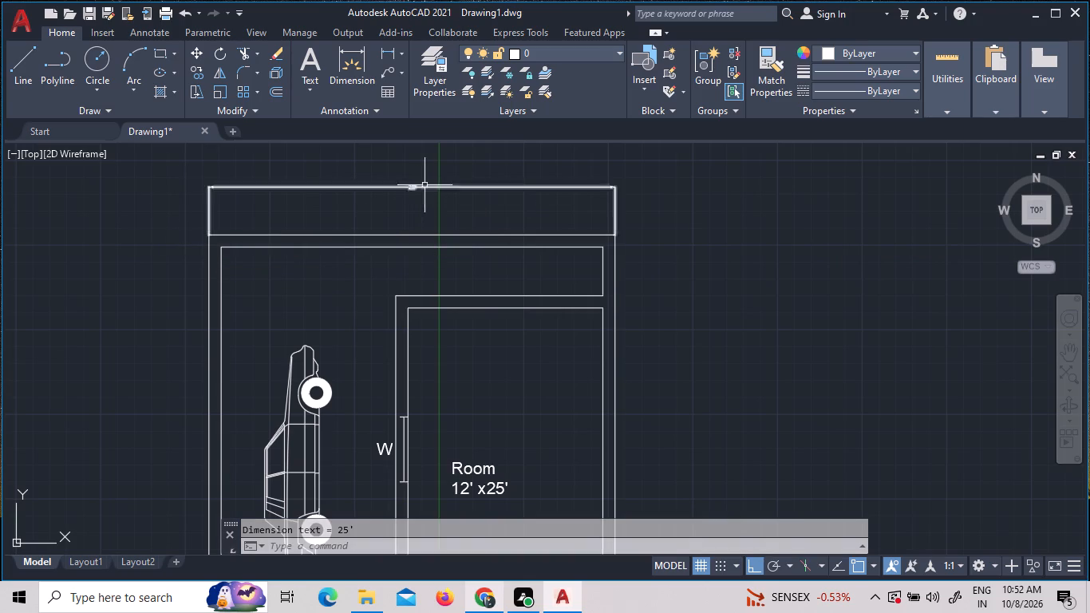
Set the text height of the overall width dimension to 8".
{"action": "double_click", "coordinate": [412, 191]}
{"action": "left_click", "coordinate": [412, 191]}
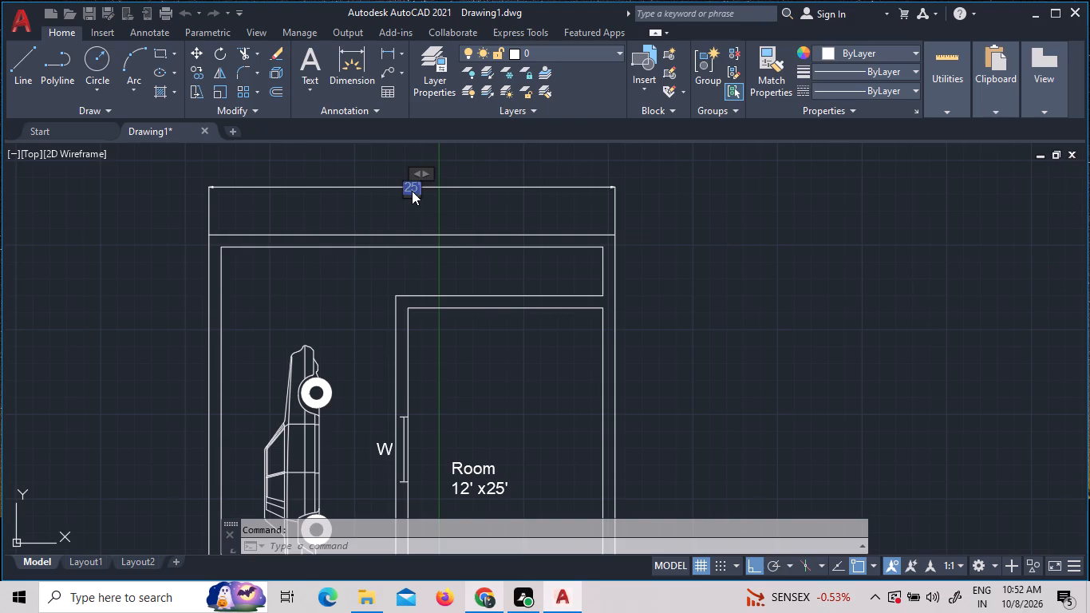
{"action": "left_click_drag", "start_coordinate": [171, 65], "coordinate": [160, 69]}
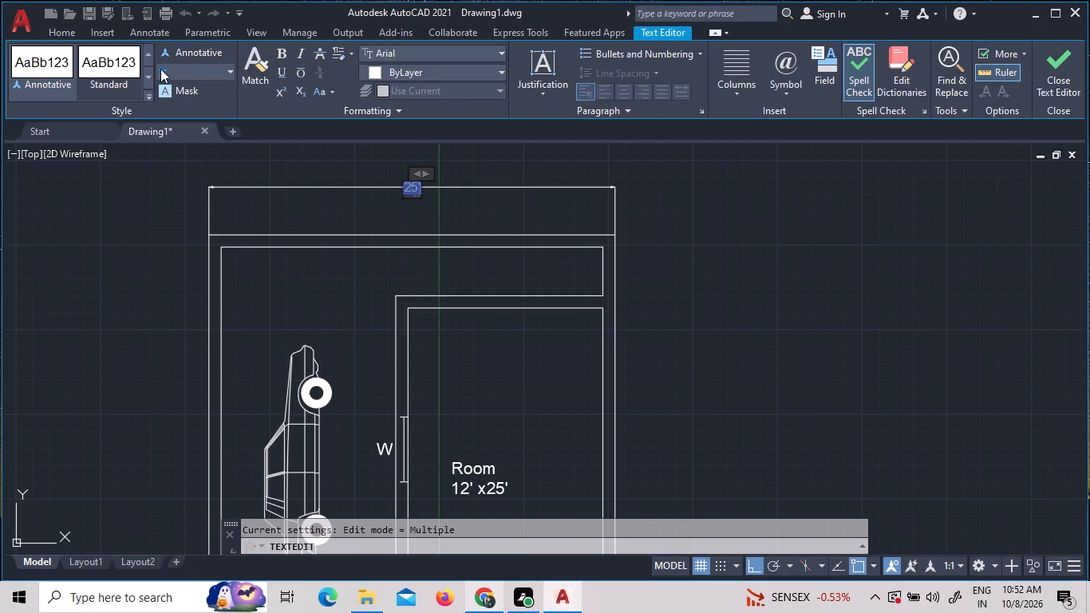
{"action": "key", "text": "8"}
{"action": "key", "text": "shift+quotedbl"}
{"action": "key", "text": "Return"}
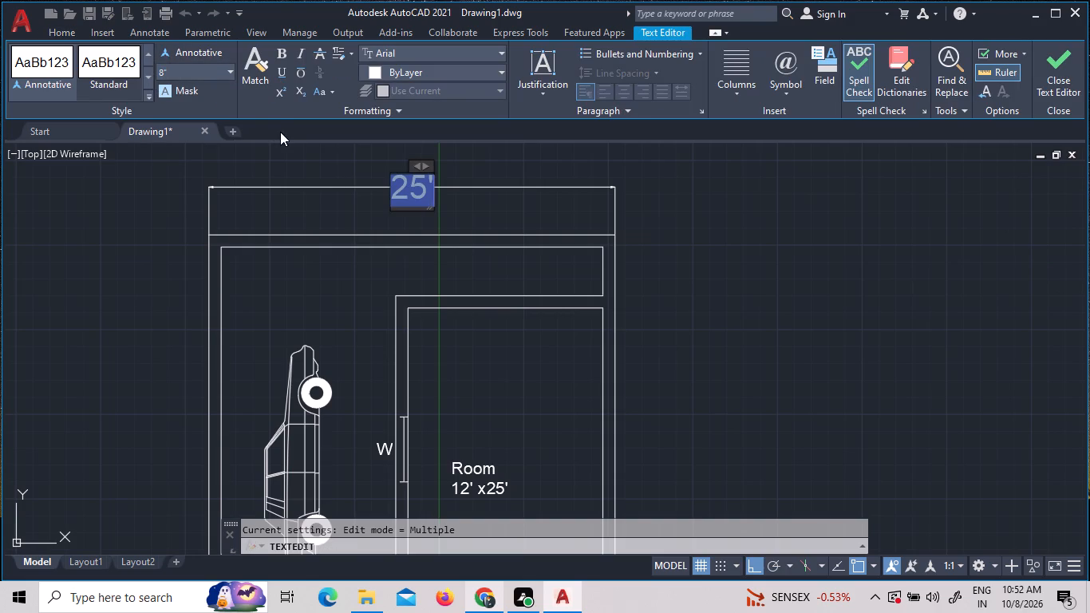
{"action": "left_click", "coordinate": [278, 137]}
{"action": "left_click", "coordinate": [334, 216]}
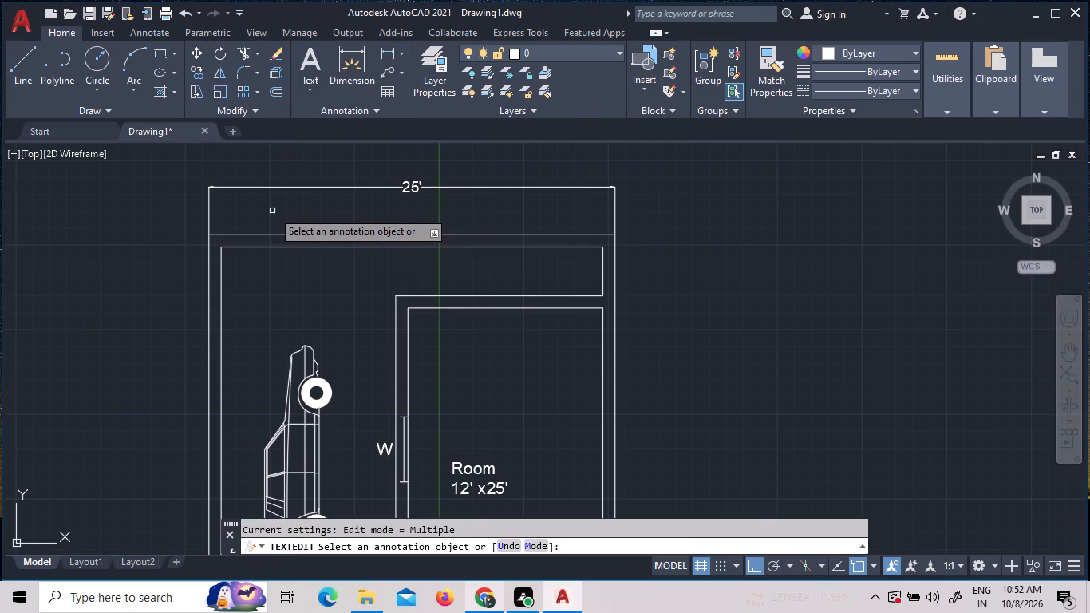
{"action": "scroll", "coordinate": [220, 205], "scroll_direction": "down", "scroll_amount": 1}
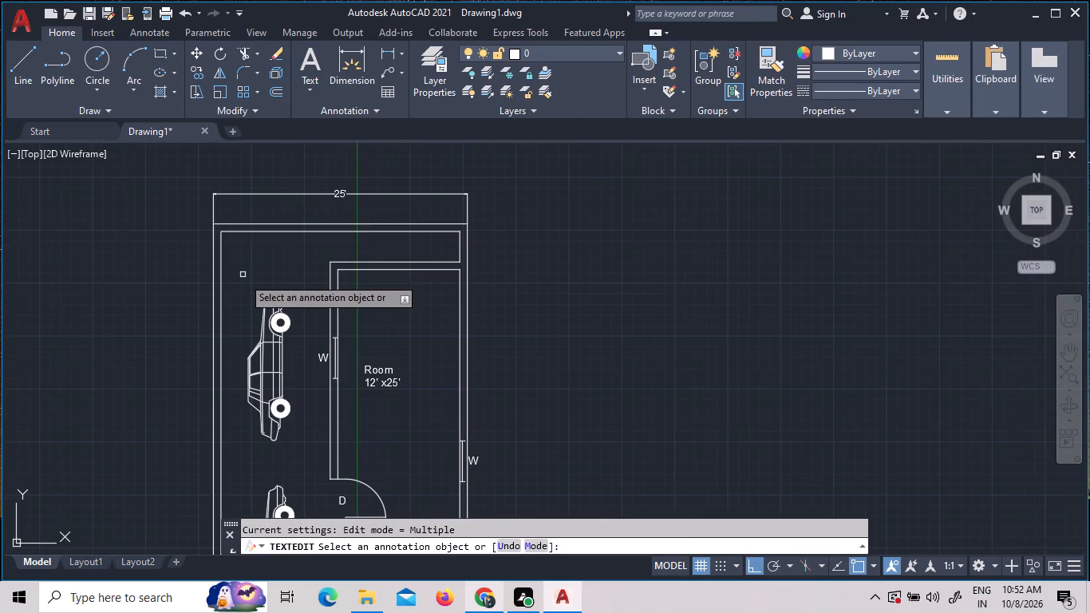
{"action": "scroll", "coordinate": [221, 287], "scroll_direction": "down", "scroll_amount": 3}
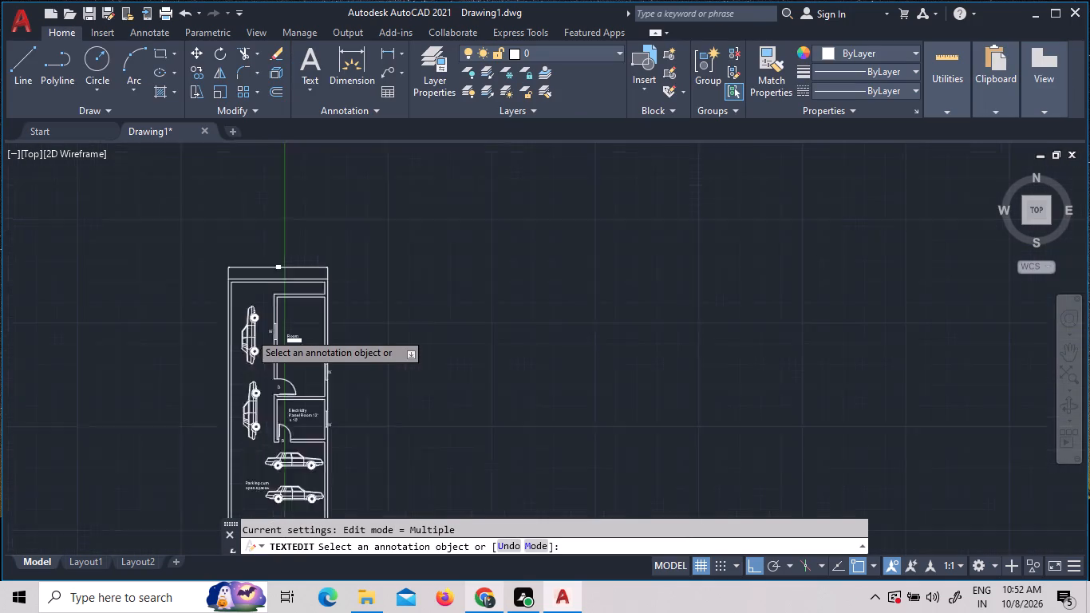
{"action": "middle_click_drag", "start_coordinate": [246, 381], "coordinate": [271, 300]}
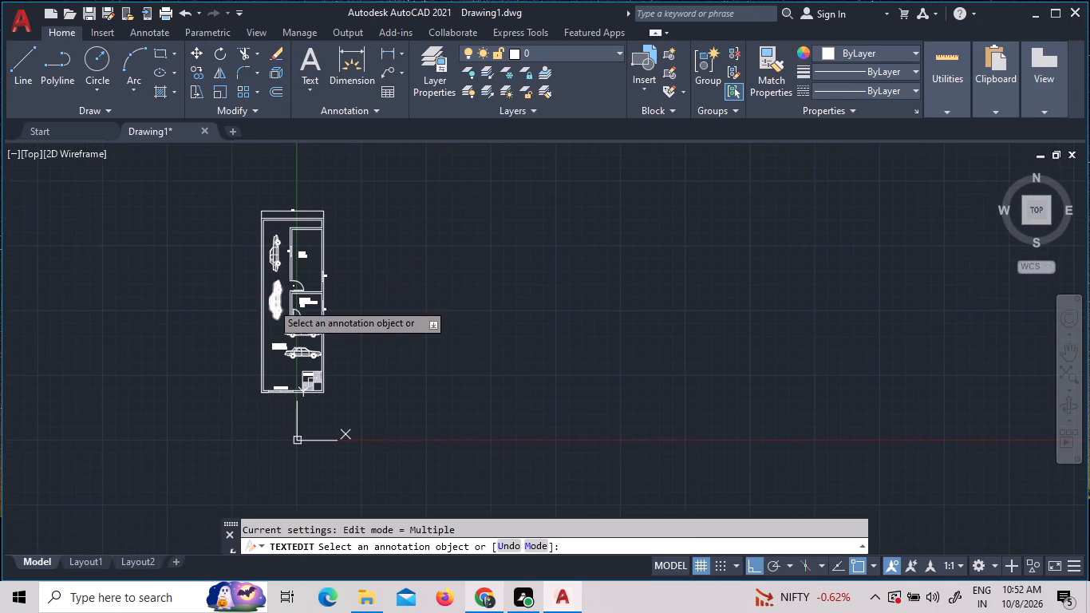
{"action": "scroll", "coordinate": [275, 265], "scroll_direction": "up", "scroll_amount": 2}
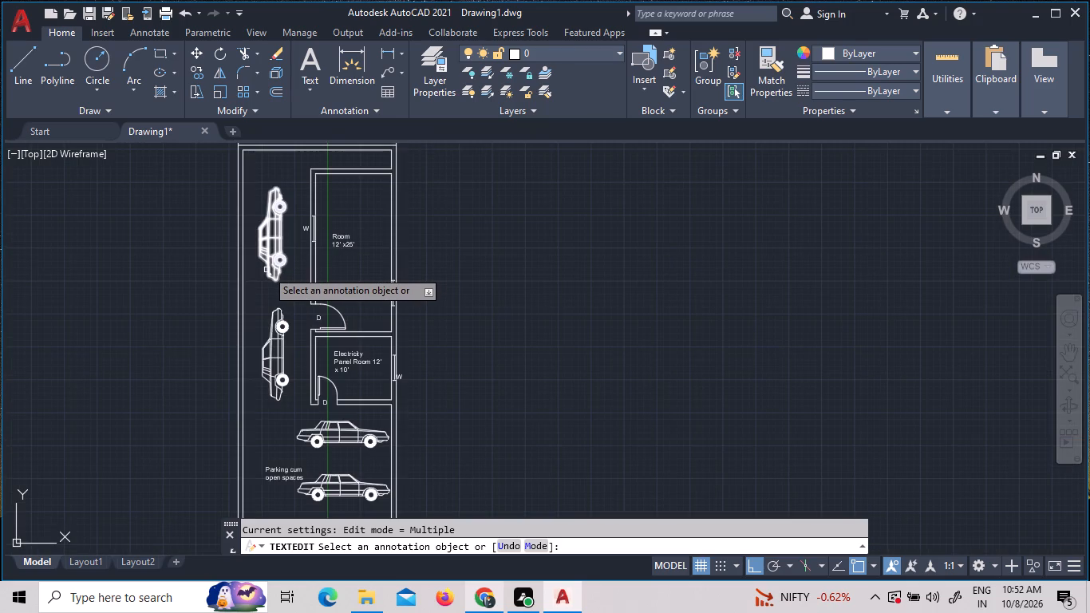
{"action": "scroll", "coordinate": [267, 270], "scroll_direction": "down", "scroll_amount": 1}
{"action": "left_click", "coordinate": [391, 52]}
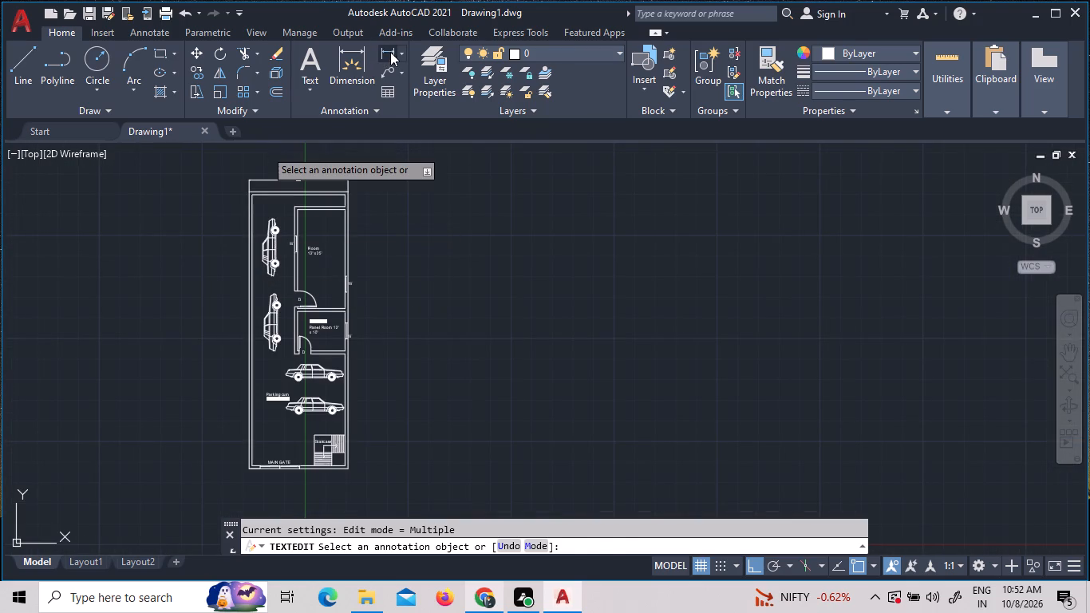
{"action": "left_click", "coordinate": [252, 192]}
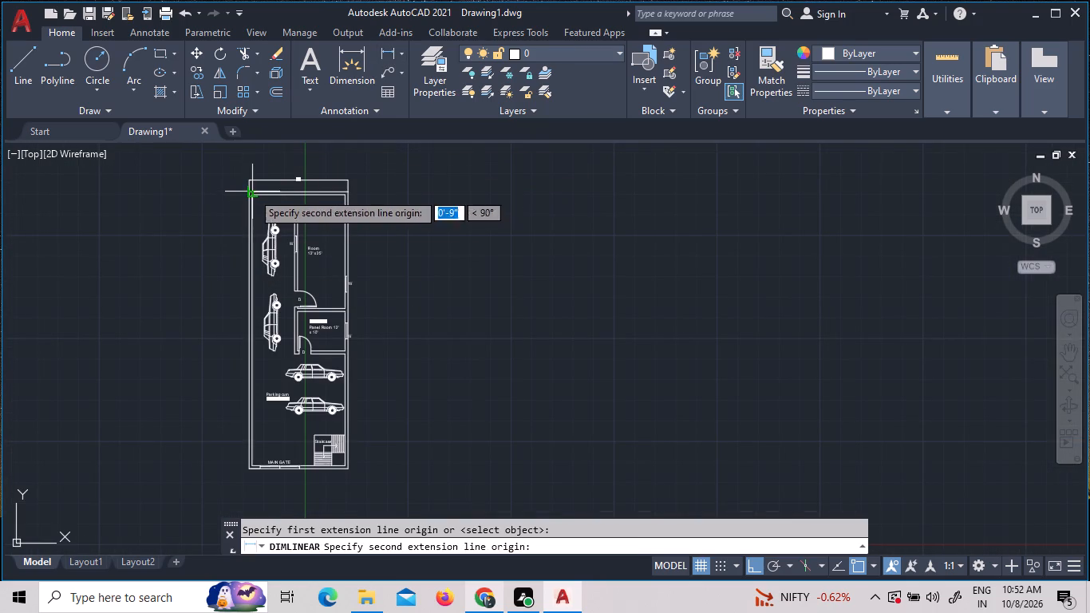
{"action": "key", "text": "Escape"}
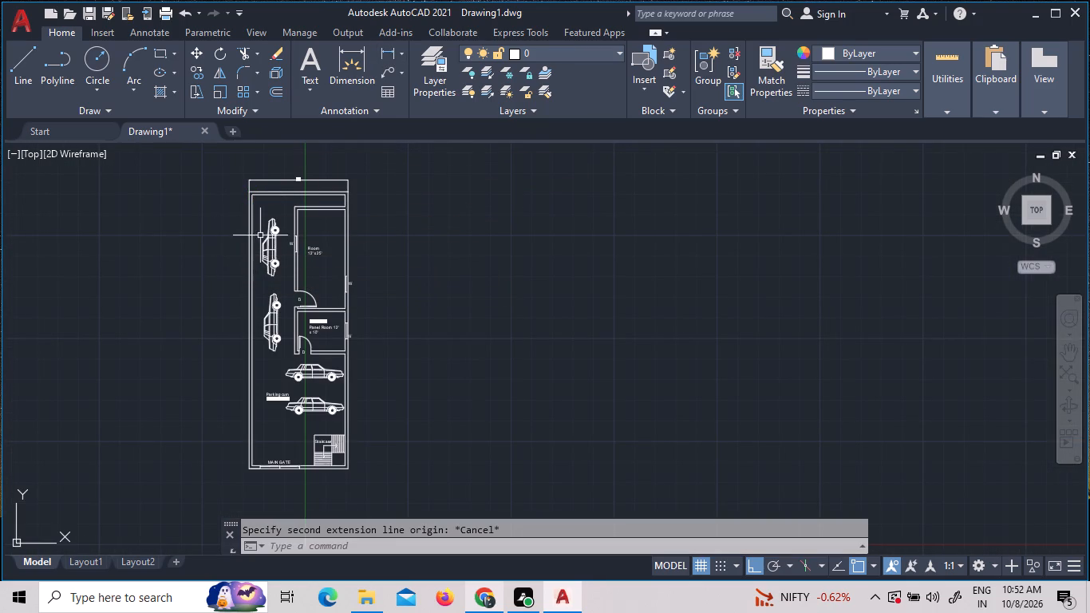
Add a vertical linear dimension along the outer left wall, from its top corner to its bottom corner, placed left of the plan.
{"action": "left_click", "coordinate": [389, 47]}
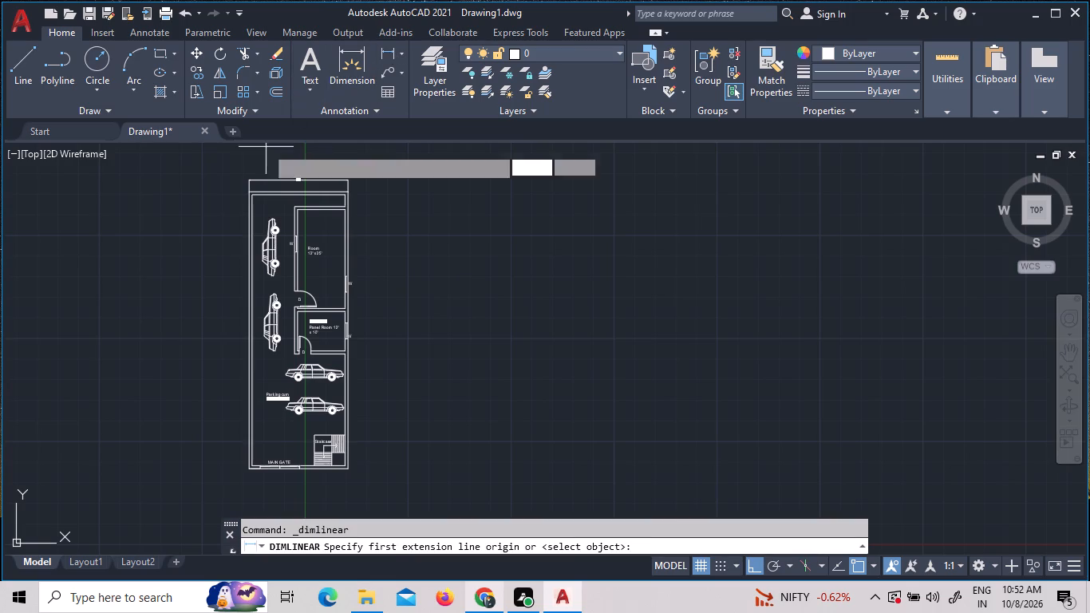
{"action": "scroll", "coordinate": [227, 181], "scroll_direction": "up", "scroll_amount": 3}
{"action": "scroll", "coordinate": [272, 247], "scroll_direction": "up", "scroll_amount": 3}
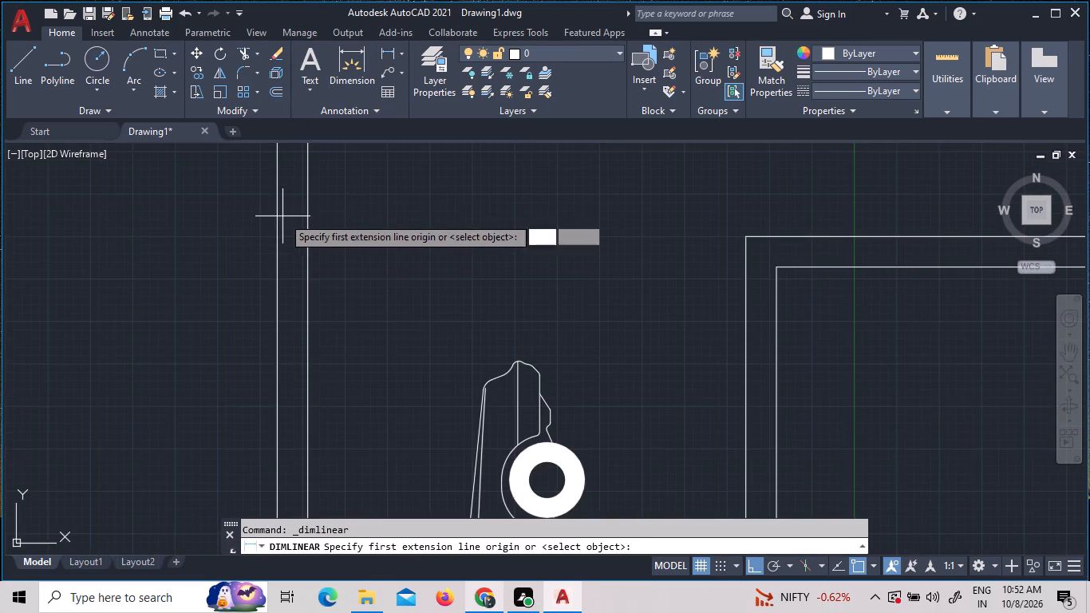
{"action": "scroll", "coordinate": [271, 256], "scroll_direction": "down", "scroll_amount": 3}
{"action": "scroll", "coordinate": [259, 223], "scroll_direction": "up", "scroll_amount": 3}
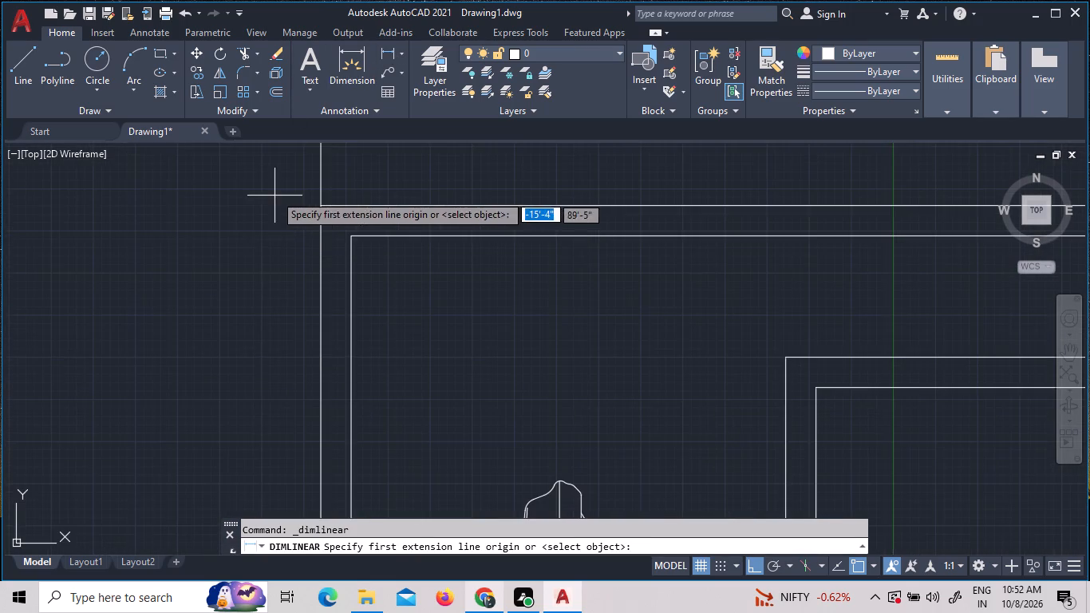
{"action": "scroll", "coordinate": [298, 199], "scroll_direction": "up", "scroll_amount": 2}
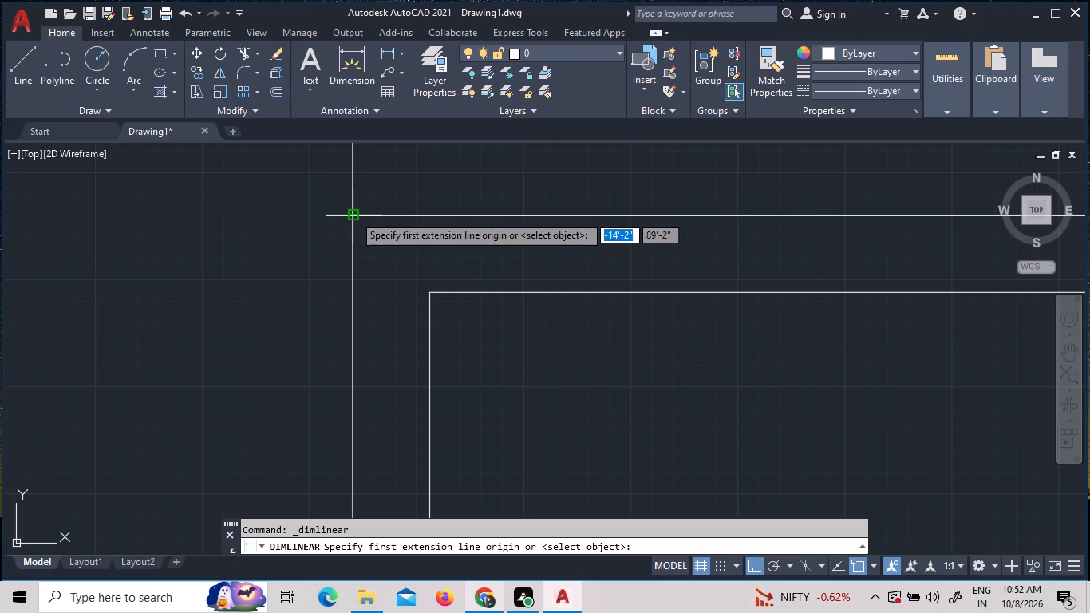
{"action": "left_click_drag", "start_coordinate": [353, 215], "coordinate": [352, 227]}
{"action": "scroll", "coordinate": [346, 267], "scroll_direction": "down", "scroll_amount": 8}
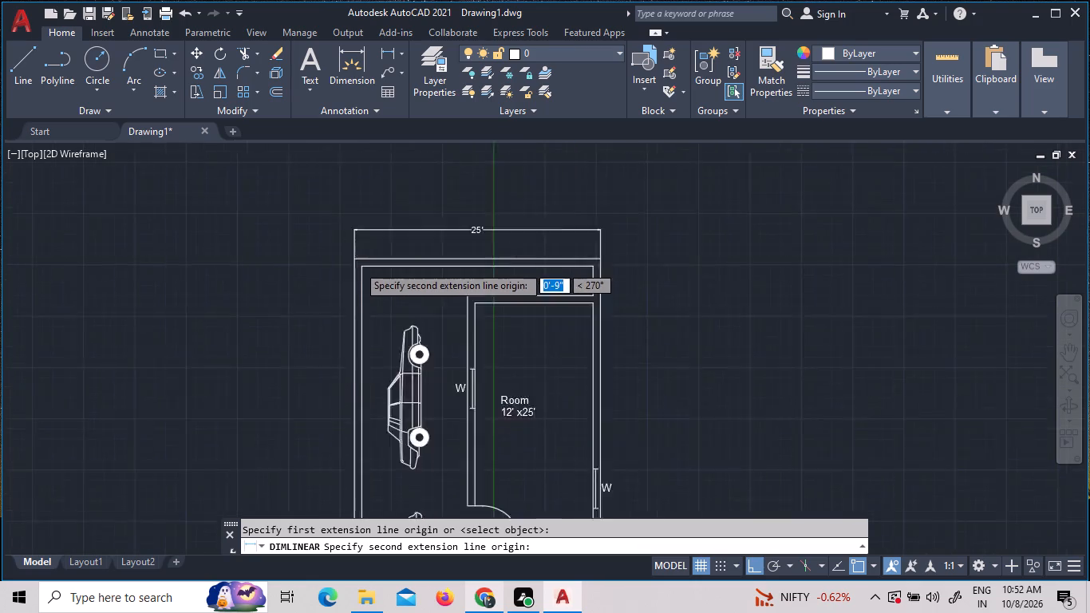
{"action": "scroll", "coordinate": [359, 266], "scroll_direction": "down", "scroll_amount": 4}
{"action": "scroll", "coordinate": [351, 336], "scroll_direction": "up", "scroll_amount": 3}
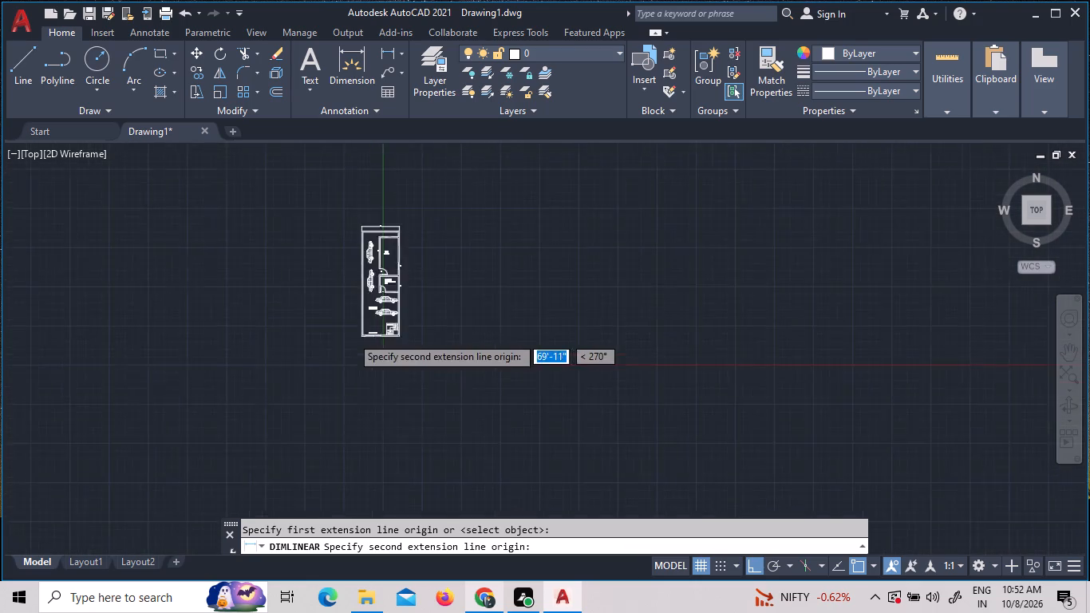
{"action": "scroll", "coordinate": [351, 336], "scroll_direction": "up", "scroll_amount": 4}
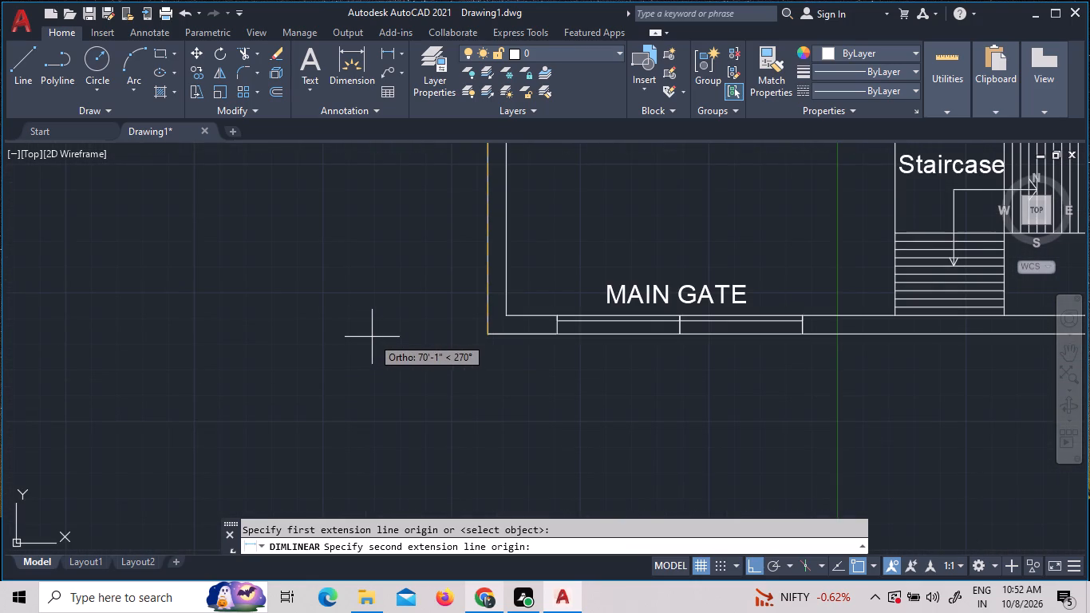
{"action": "left_click", "coordinate": [485, 334]}
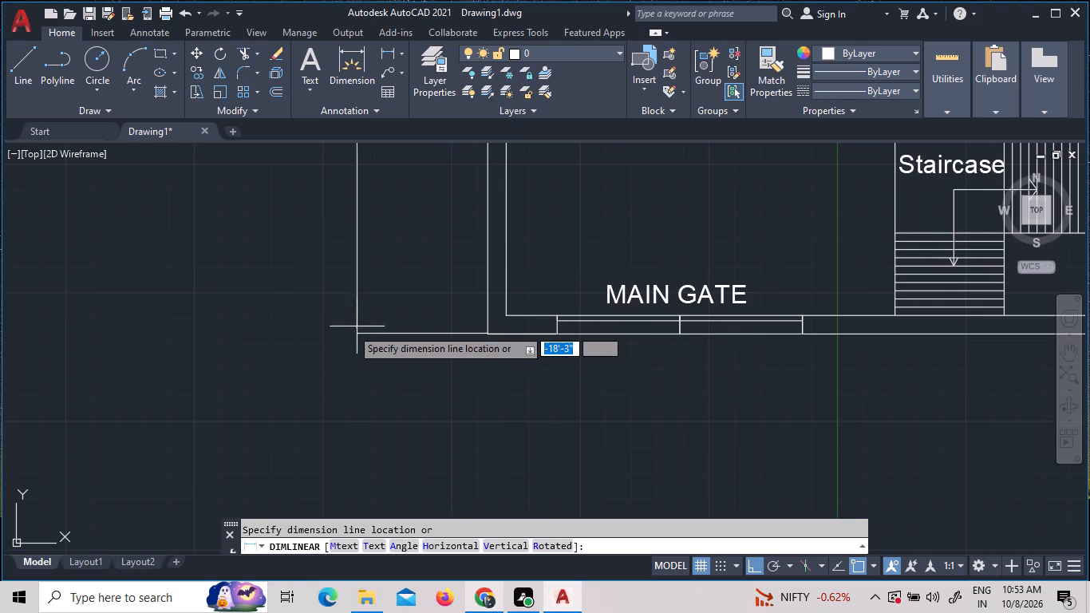
{"action": "left_click", "coordinate": [350, 329]}
{"action": "scroll", "coordinate": [346, 383], "scroll_direction": "down", "scroll_amount": 4}
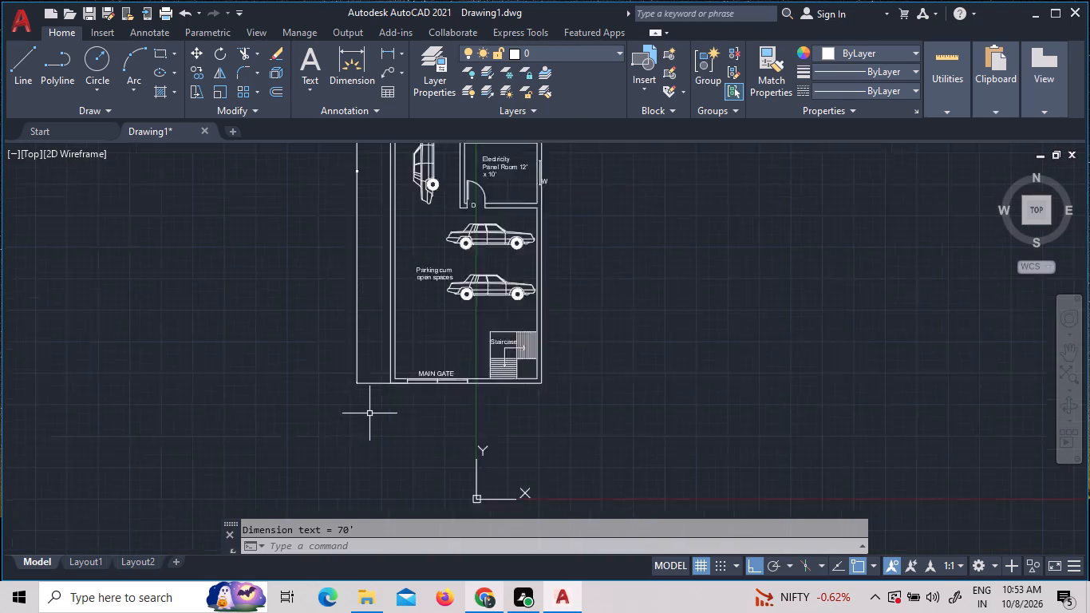
Set the text height of the overall length dimension beside the plan's outer left wall to 1'-3".
{"action": "scroll", "coordinate": [362, 275], "scroll_direction": "up", "scroll_amount": 3}
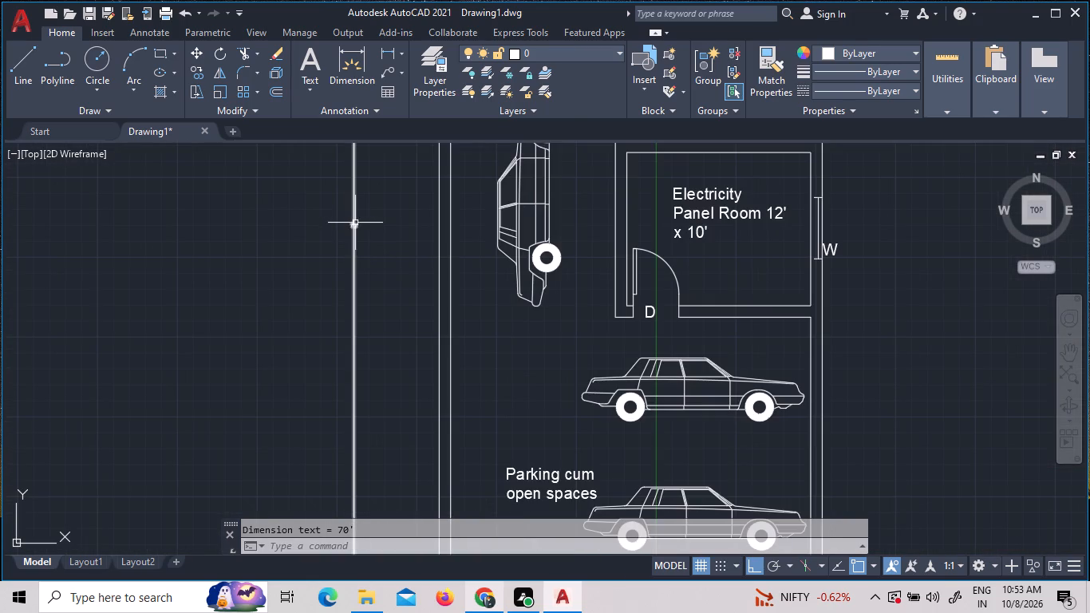
{"action": "triple_click", "coordinate": [355, 223]}
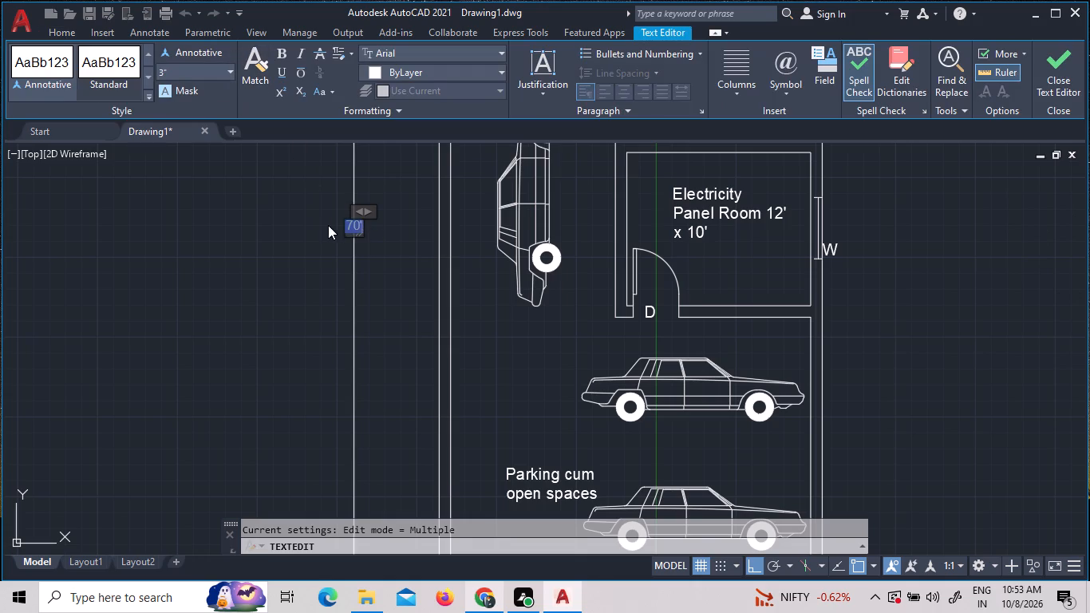
{"action": "double_click", "coordinate": [179, 71]}
{"action": "type", "text": "1'"}
{"action": "key", "text": "shift+quotedbl"}
{"action": "key", "text": "BackSpace"}
{"action": "key", "text": "BackSpace"}
{"action": "key", "text": "apostrophe"}
{"action": "key", "text": "3"}
{"action": "key", "text": "shift+quotedbl"}
{"action": "key", "text": "Return"}
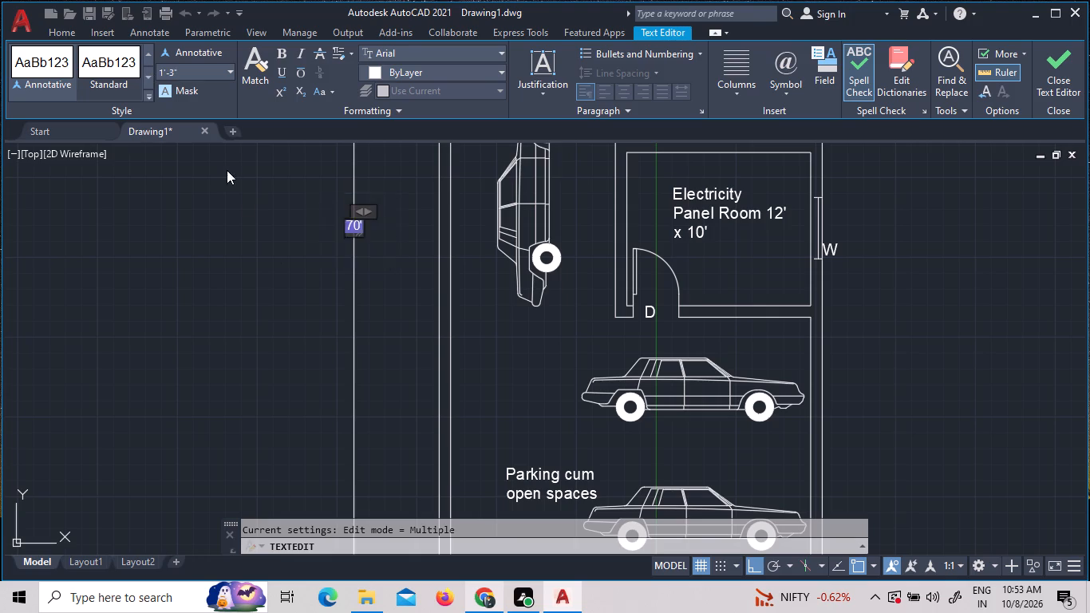
{"action": "left_click", "coordinate": [275, 264]}
Change the text height of the overall width dimension above the plan to 1'-3".
{"action": "scroll", "coordinate": [290, 291], "scroll_direction": "down", "scroll_amount": 2}
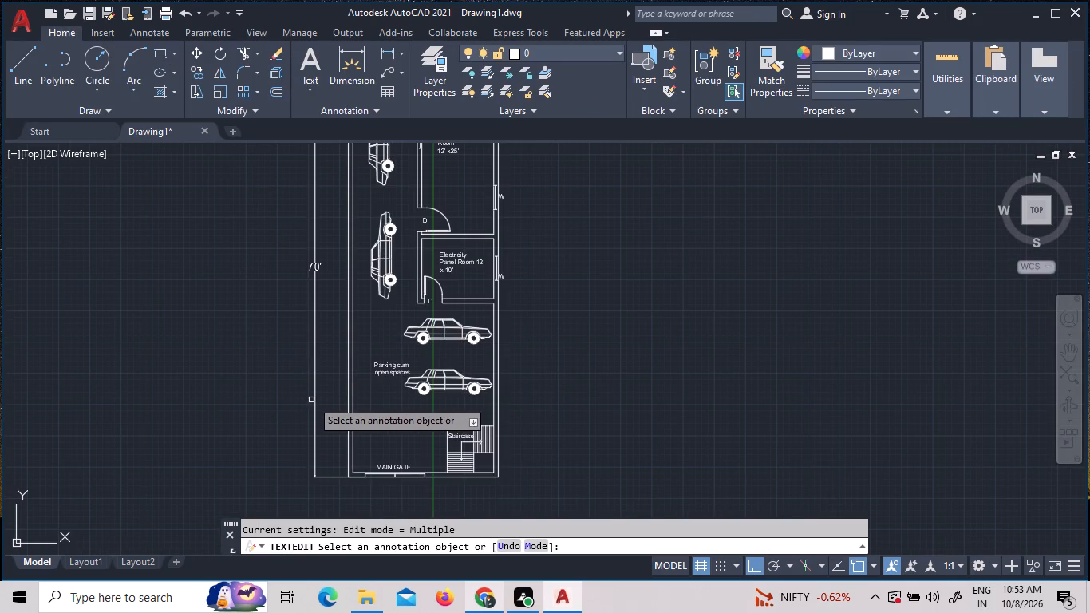
{"action": "scroll", "coordinate": [316, 410], "scroll_direction": "down", "scroll_amount": 2}
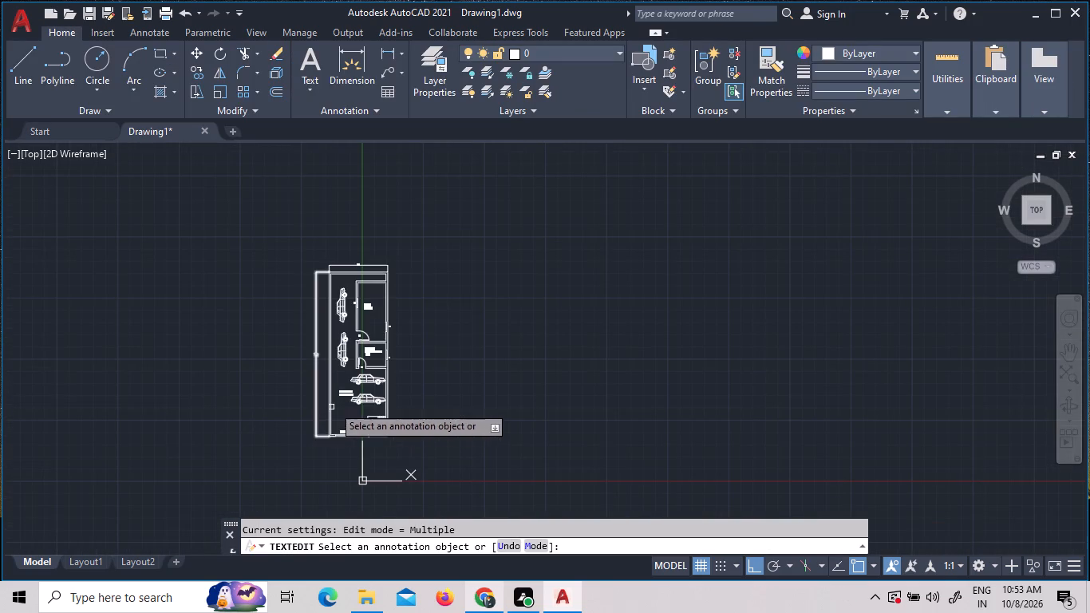
{"action": "scroll", "coordinate": [377, 301], "scroll_direction": "up", "scroll_amount": 2}
{"action": "scroll", "coordinate": [325, 205], "scroll_direction": "up", "scroll_amount": 3}
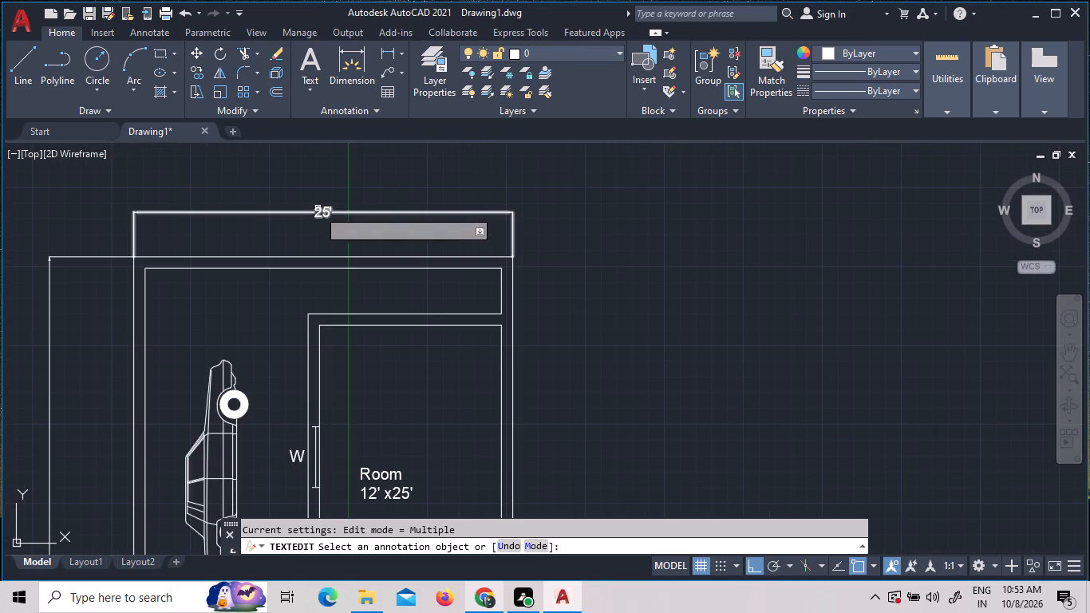
{"action": "triple_click", "coordinate": [324, 212]}
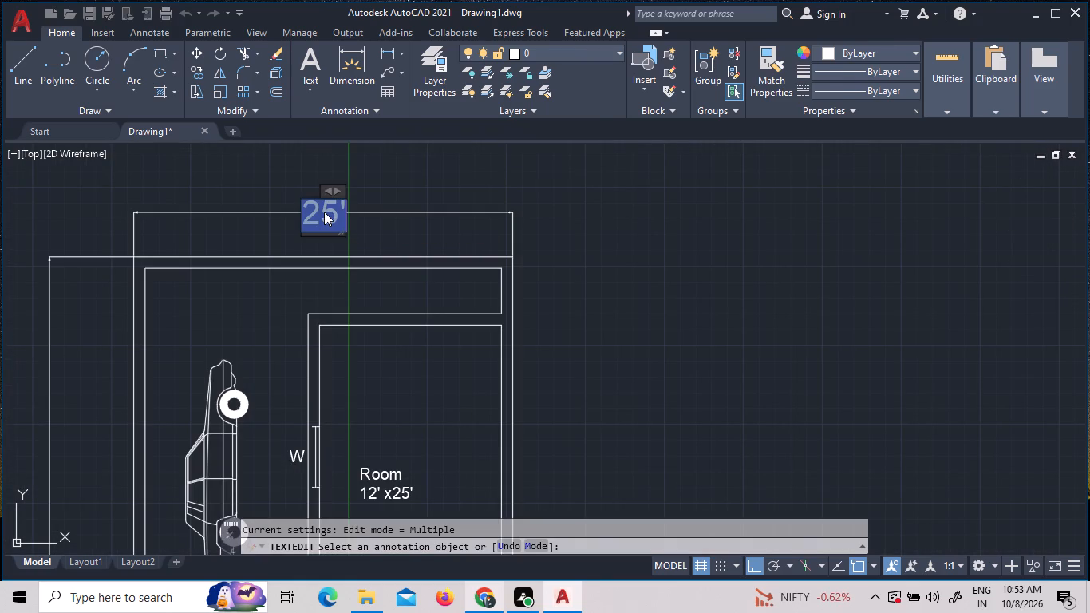
{"action": "left_click", "coordinate": [231, 71]}
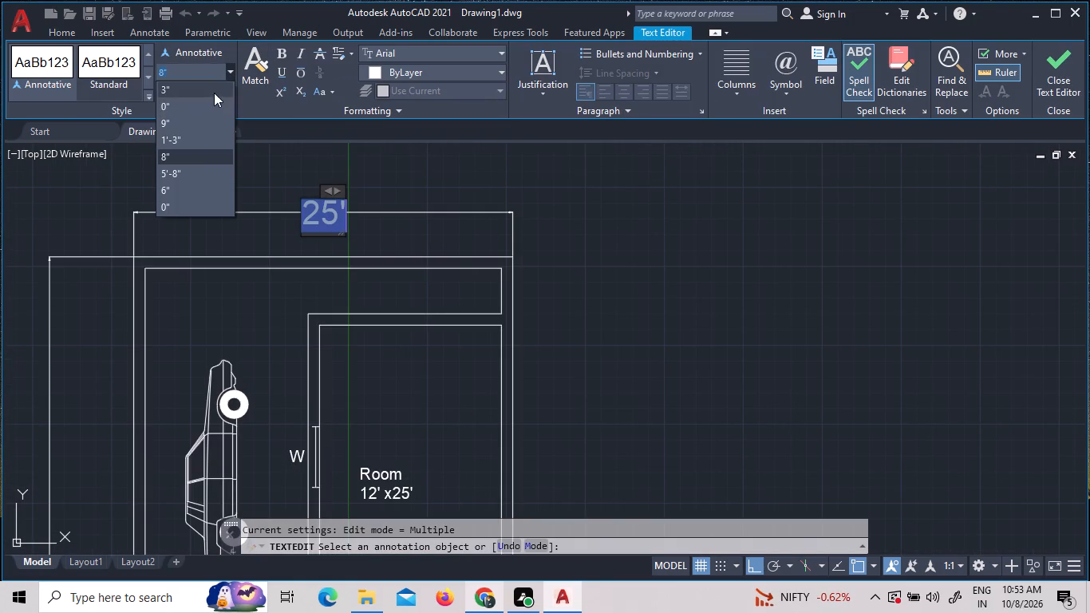
{"action": "left_click", "coordinate": [194, 144]}
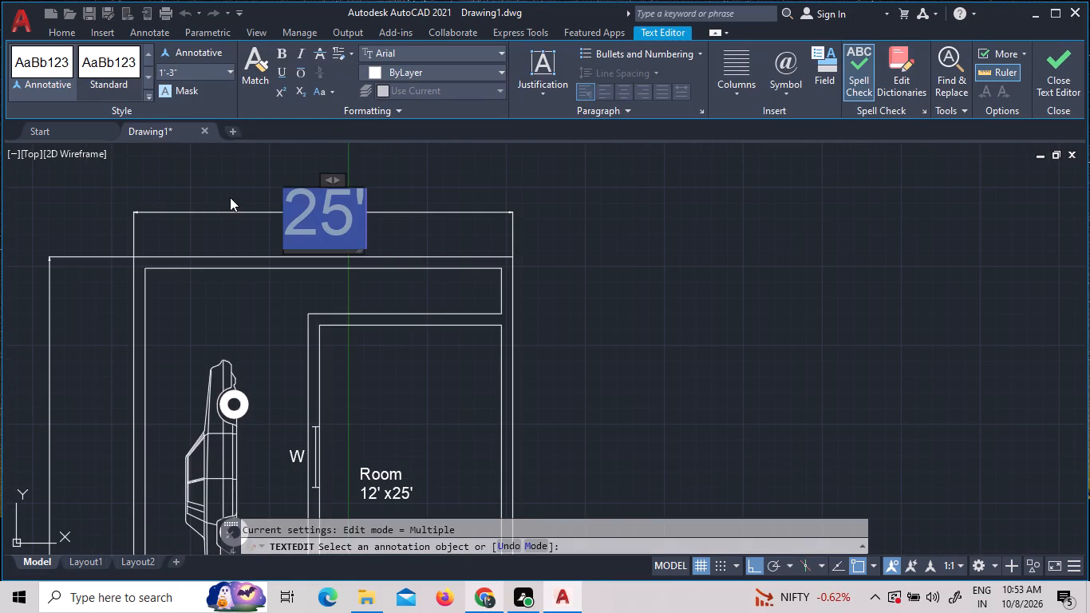
{"action": "left_click", "coordinate": [231, 190]}
Add the multiline text title GROUND FLOOR PLAN above the overall width dimension.
{"action": "scroll", "coordinate": [243, 184], "scroll_direction": "down", "scroll_amount": 2}
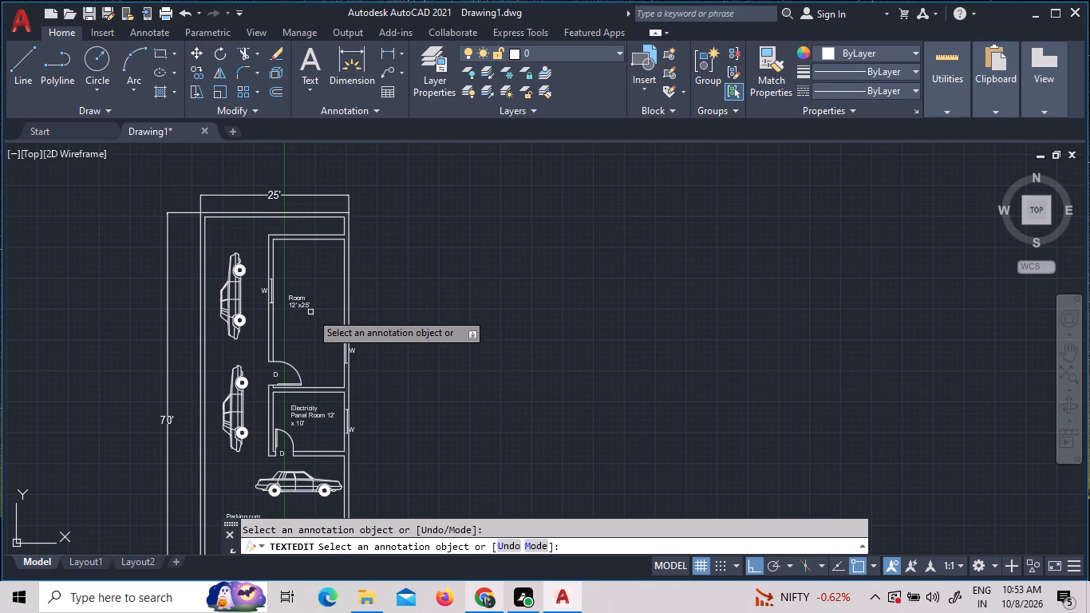
{"action": "middle_click_drag", "start_coordinate": [310, 312], "coordinate": [327, 208]}
{"action": "scroll", "coordinate": [301, 425], "scroll_direction": "down", "scroll_amount": 1}
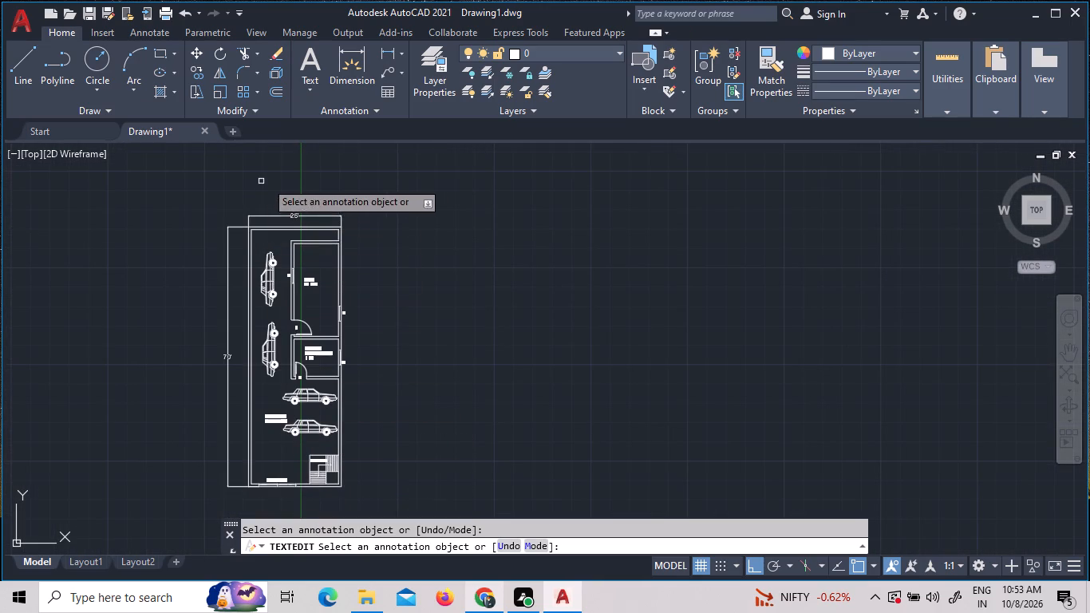
{"action": "scroll", "coordinate": [288, 188], "scroll_direction": "up", "scroll_amount": 3}
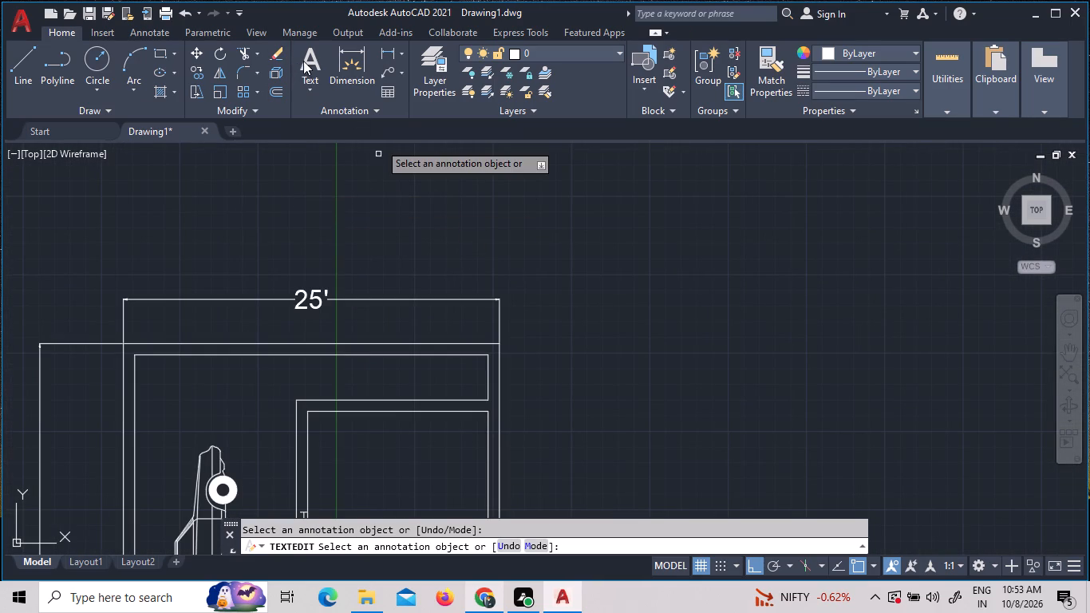
{"action": "left_click", "coordinate": [310, 65]}
{"action": "left_click", "coordinate": [178, 202]}
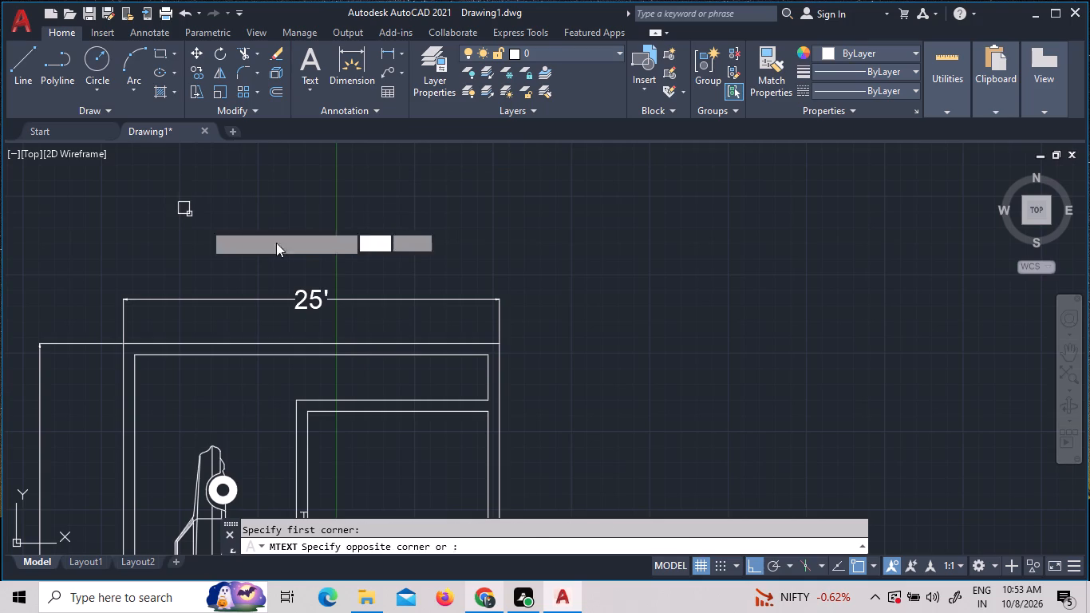
{"action": "left_click", "coordinate": [438, 269]}
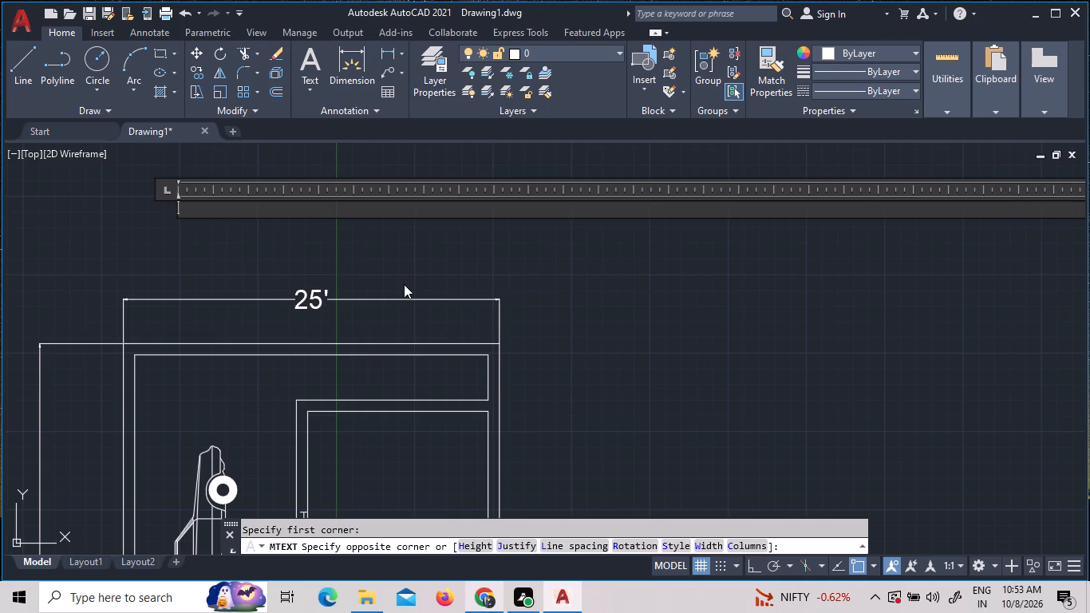
{"action": "type", "text": "GROUND"}
{"action": "key", "text": "space"}
{"action": "type", "text": "FLOOR"}
{"action": "key", "text": "space"}
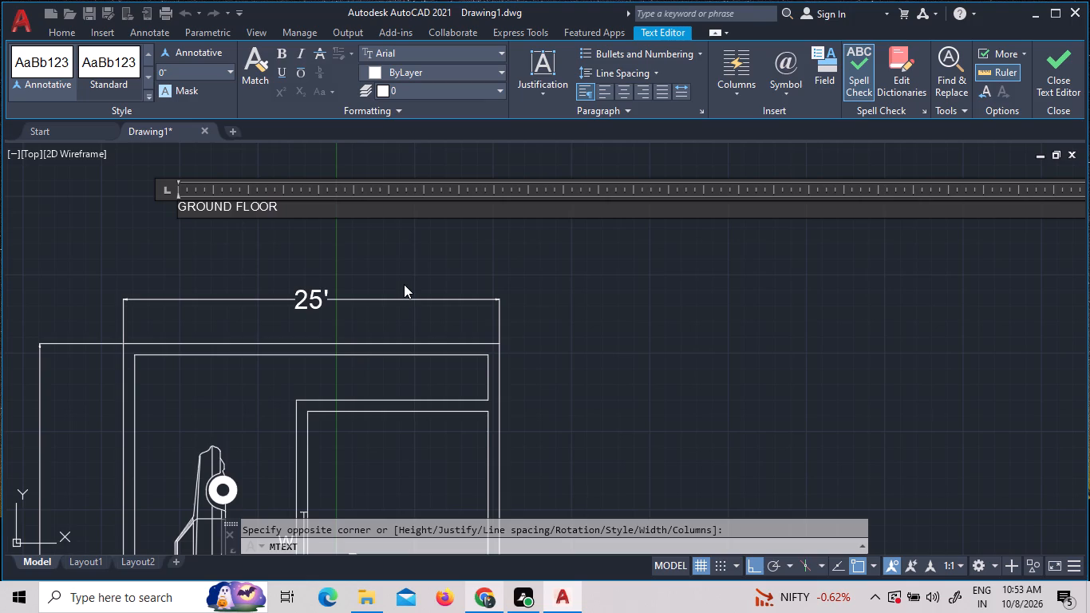
{"action": "type", "text": "PLAN"}
{"action": "key", "text": "space"}
Set the text height of the whole GROUND FLOOR PLAN title to 1'-3" and finish editing it.
{"action": "left_click_drag", "start_coordinate": [321, 212], "coordinate": [178, 187]}
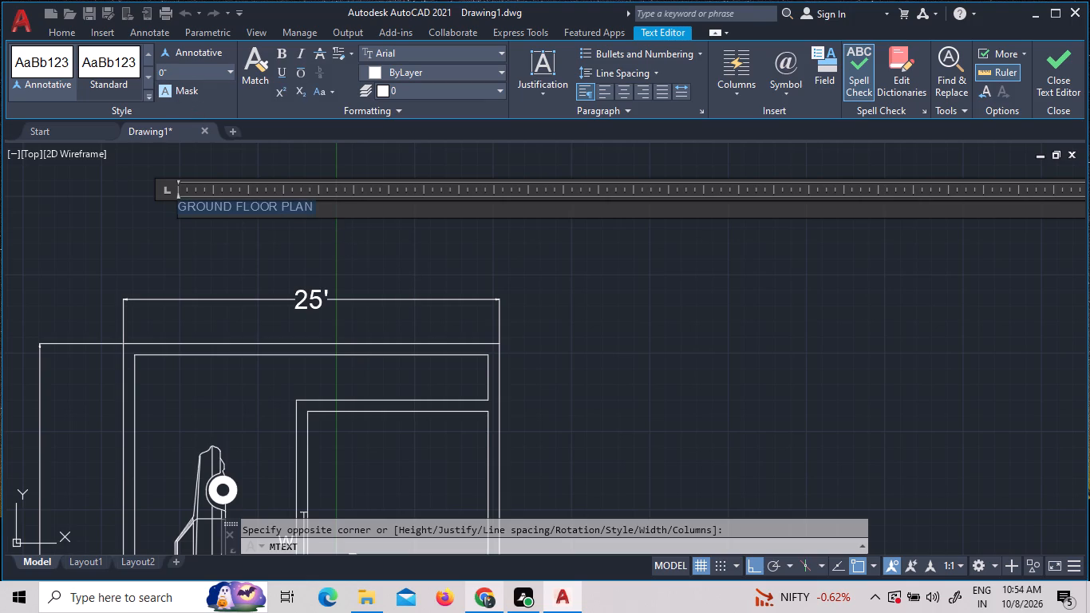
{"action": "left_click_drag", "start_coordinate": [175, 68], "coordinate": [160, 69]}
{"action": "left_click", "coordinate": [229, 78]}
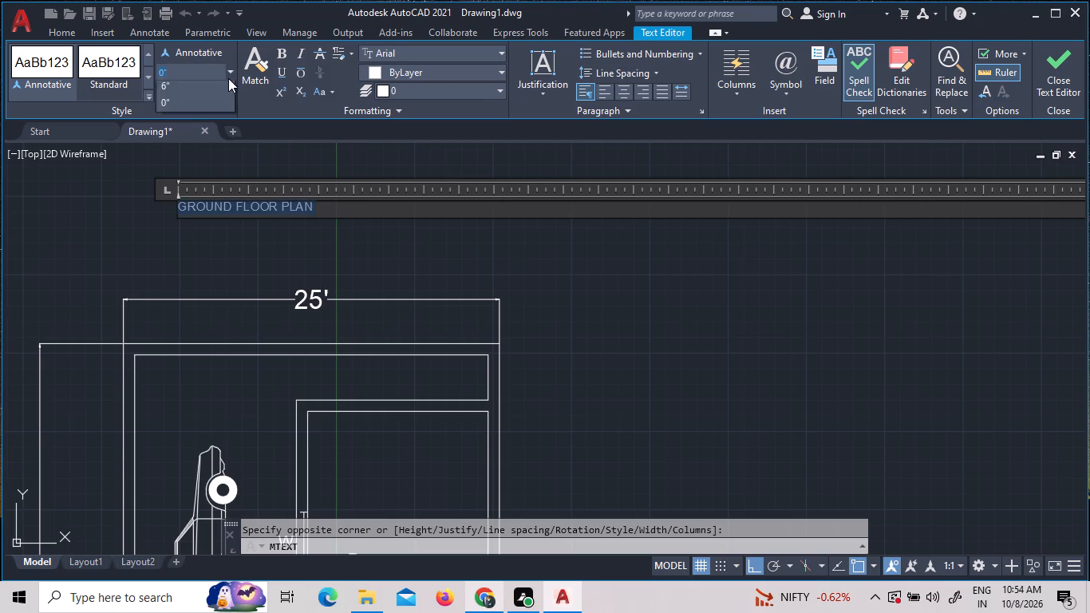
{"action": "left_click", "coordinate": [184, 145]}
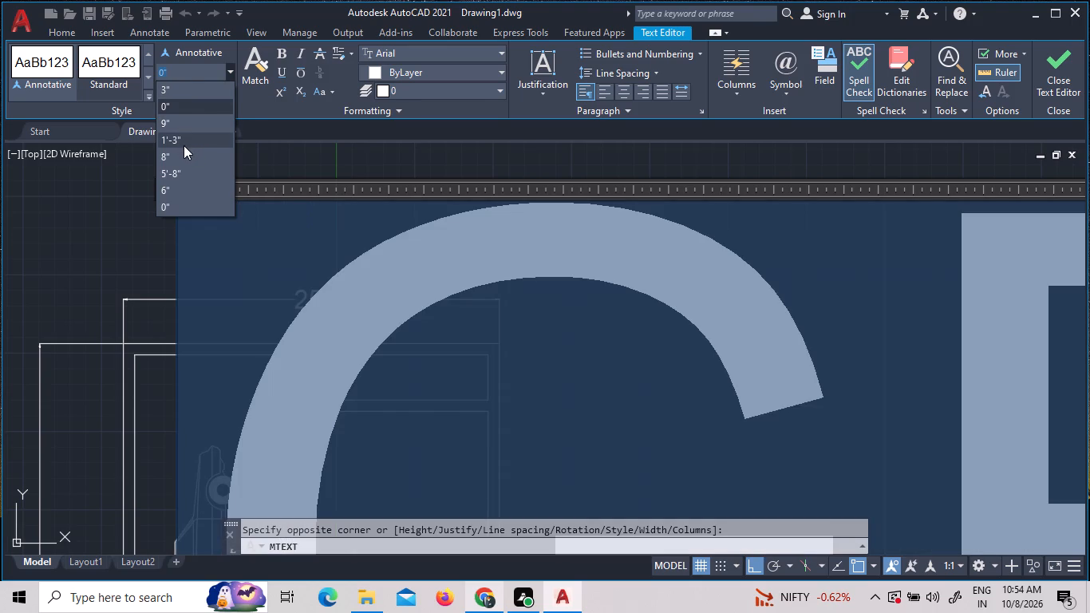
{"action": "left_click", "coordinate": [139, 242]}
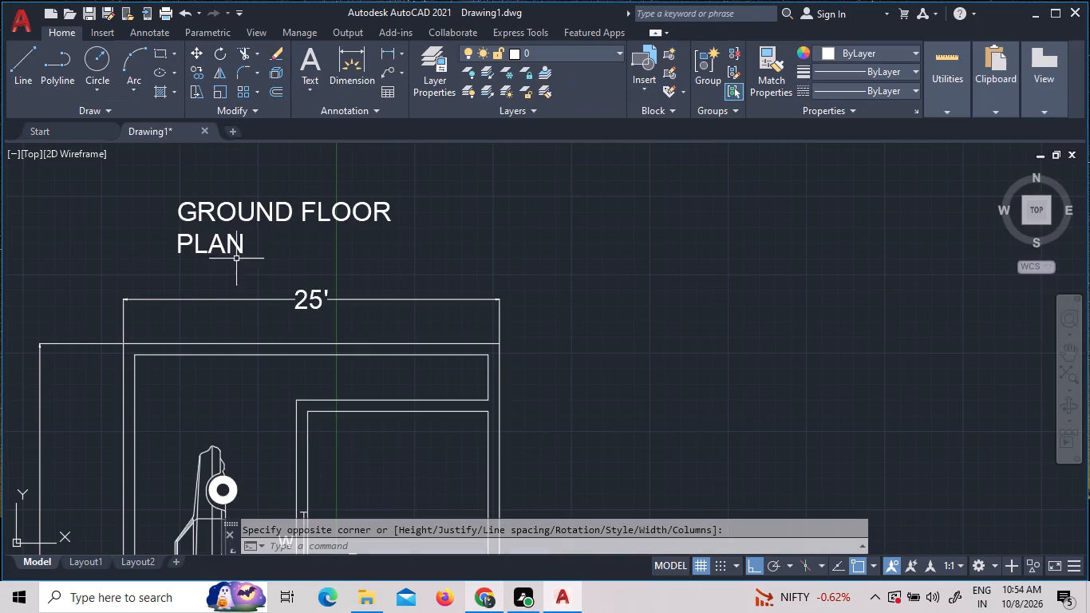
Move the GROUND FLOOR PLAN title about 3' horizontally to the right, closer to centred above the plan.
{"action": "left_click", "coordinate": [260, 212]}
{"action": "right_click", "coordinate": [260, 212]}
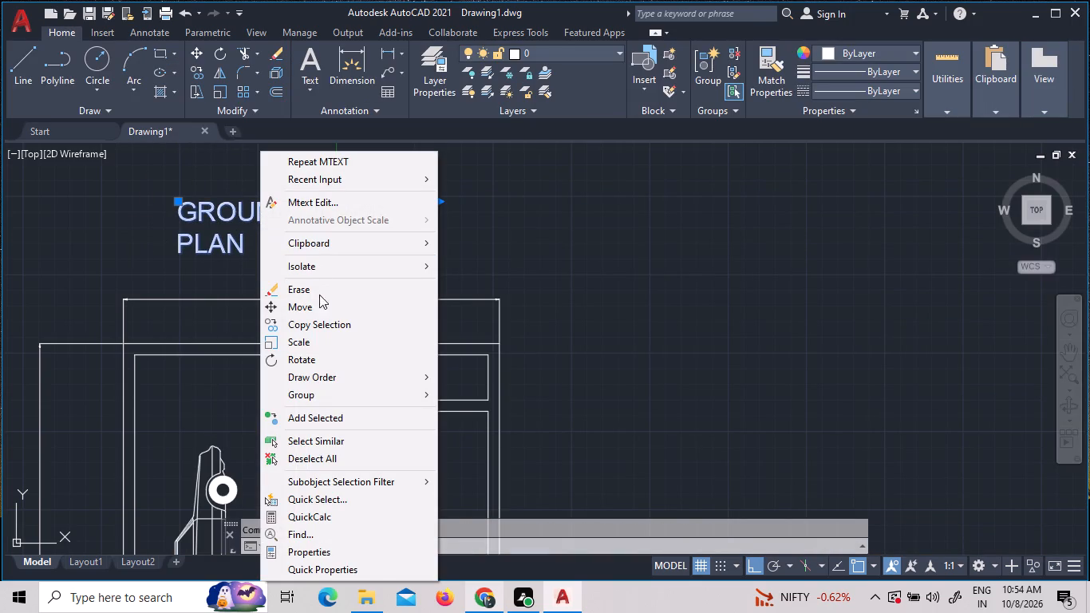
{"action": "left_click", "coordinate": [322, 312]}
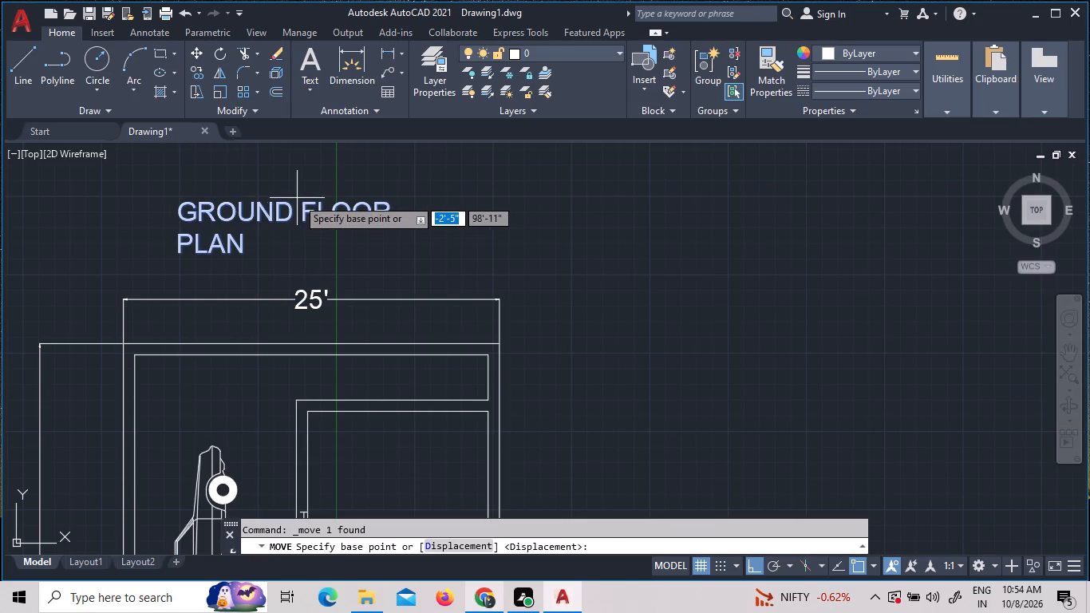
{"action": "left_click", "coordinate": [294, 209]}
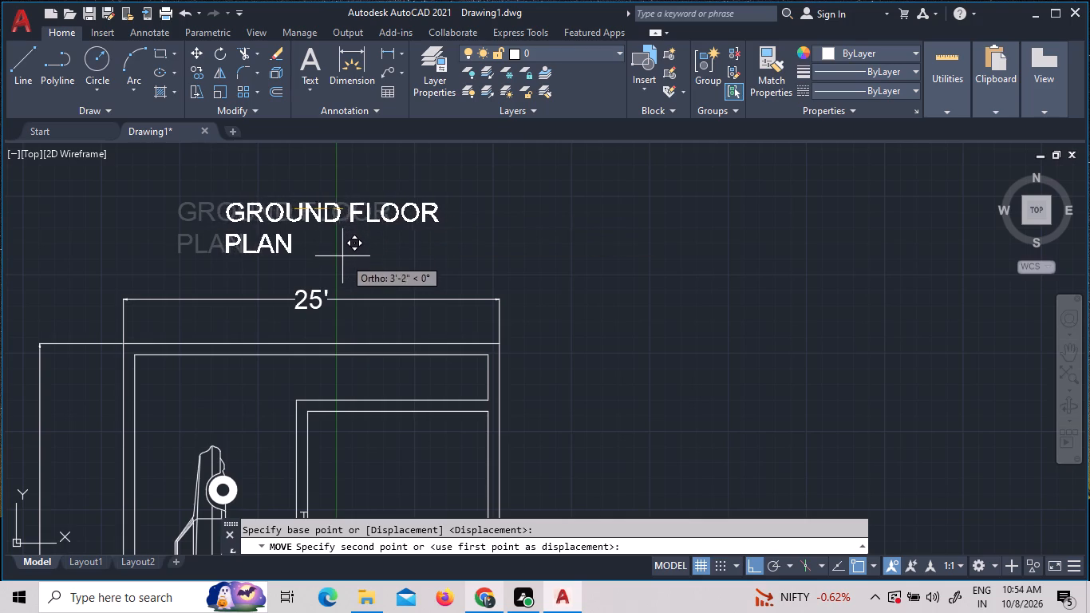
{"action": "left_click", "coordinate": [345, 259]}
Copy the complete ground floor plan with its dimensions and title four times in a horizontal row to its right, the first about 45' away.
{"action": "scroll", "coordinate": [345, 259], "scroll_direction": "down", "scroll_amount": 2}
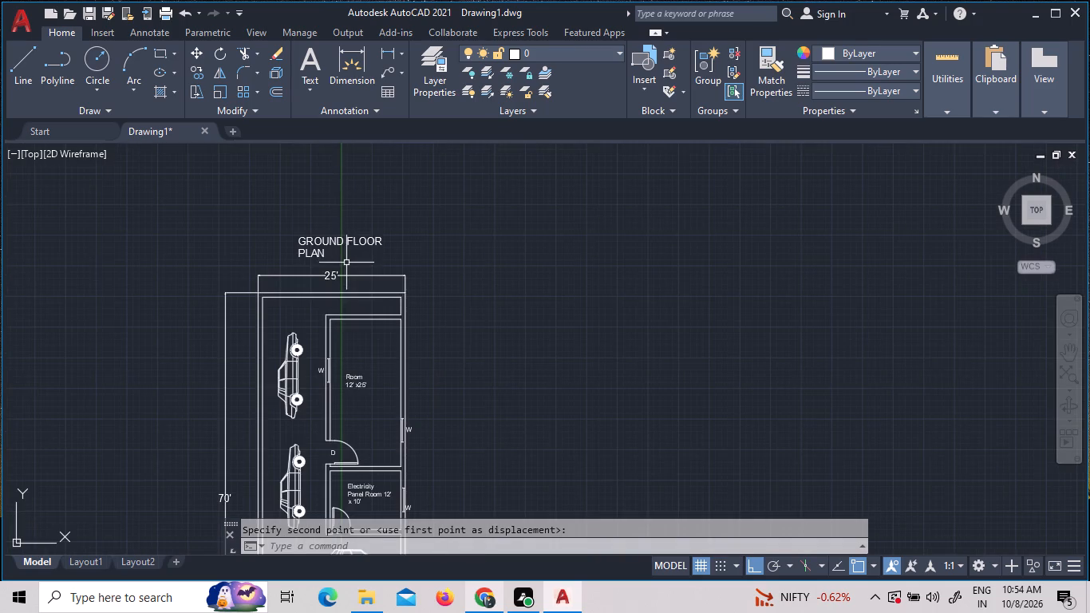
{"action": "scroll", "coordinate": [346, 263], "scroll_direction": "down", "scroll_amount": 1}
{"action": "middle_click_drag", "start_coordinate": [361, 333], "coordinate": [347, 259]}
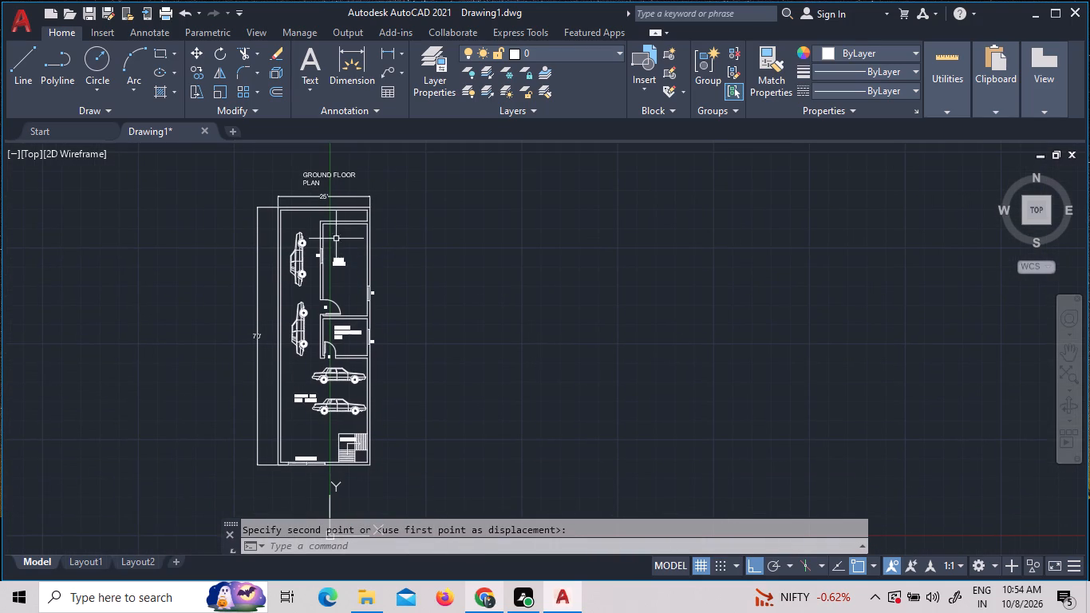
{"action": "left_click_drag", "start_coordinate": [213, 152], "coordinate": [223, 162]}
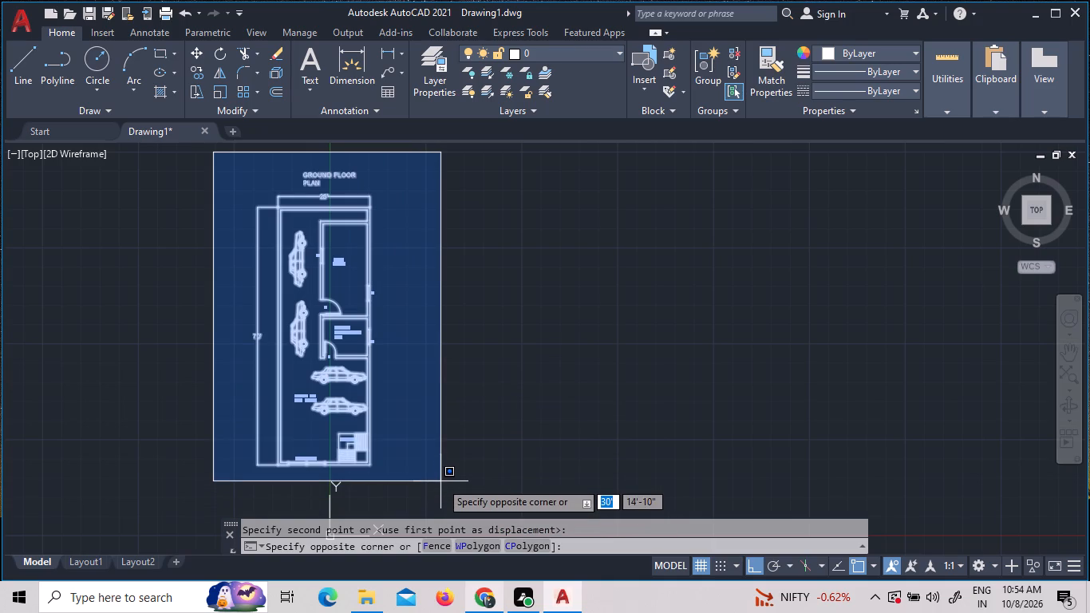
{"action": "key", "text": "Escape"}
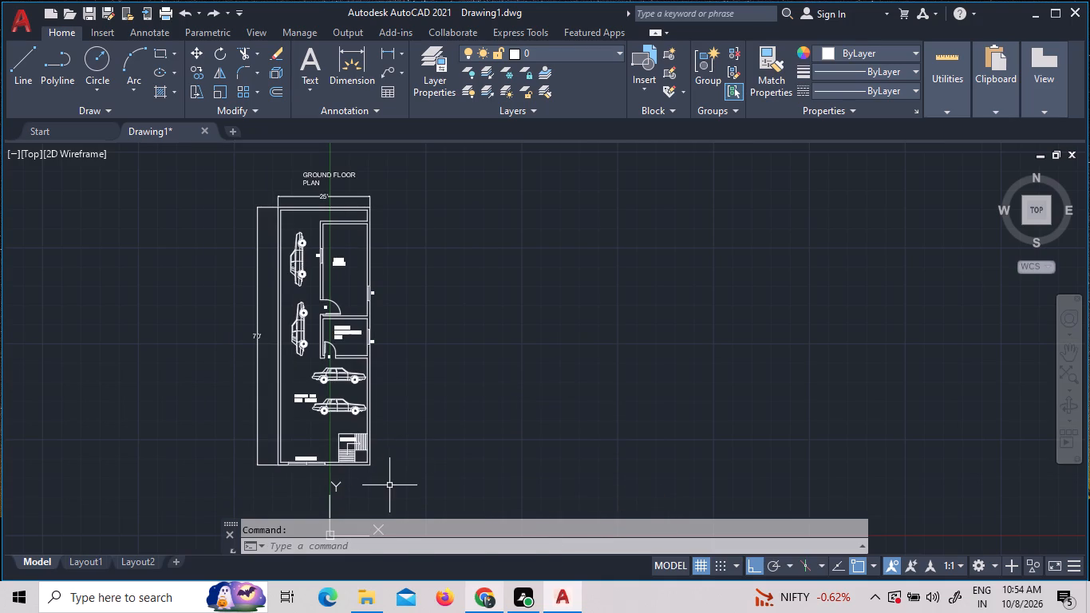
{"action": "left_click", "coordinate": [389, 485]}
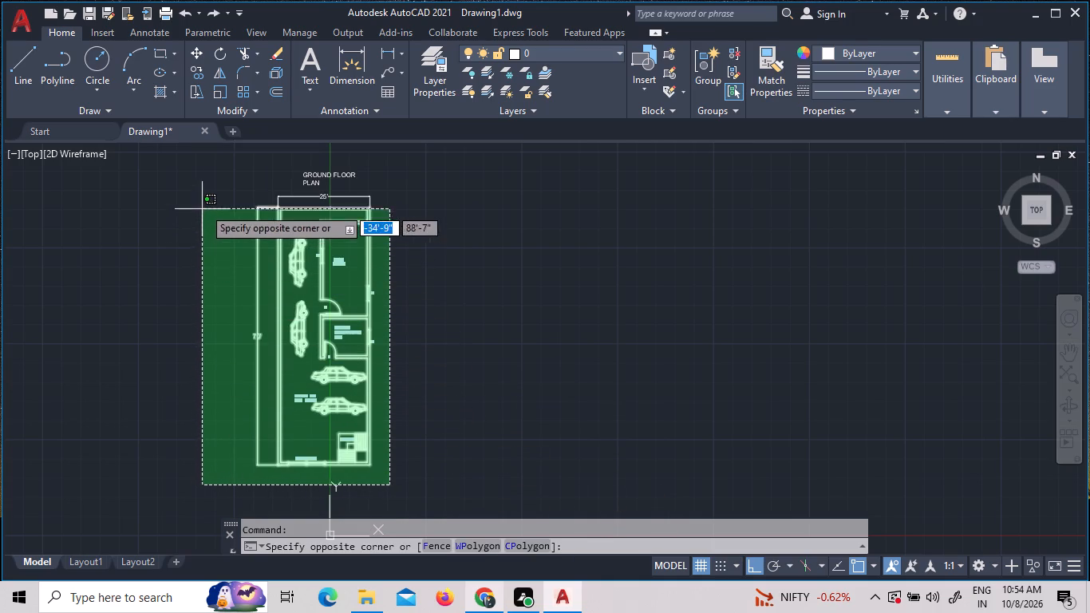
{"action": "left_click", "coordinate": [216, 159]}
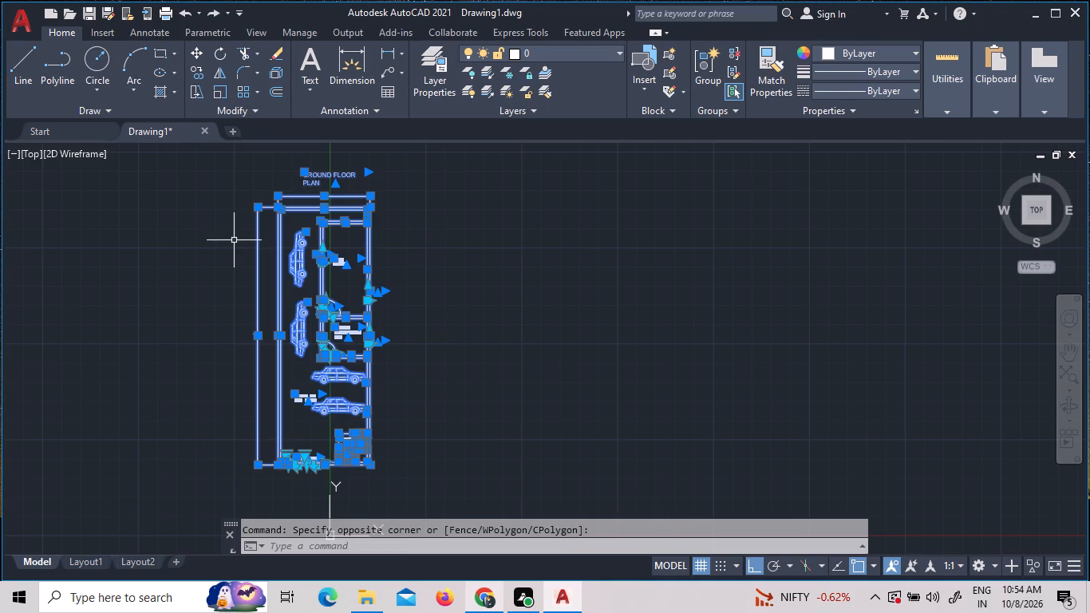
{"action": "right_click", "coordinate": [234, 240]}
{"action": "left_click", "coordinate": [274, 352]}
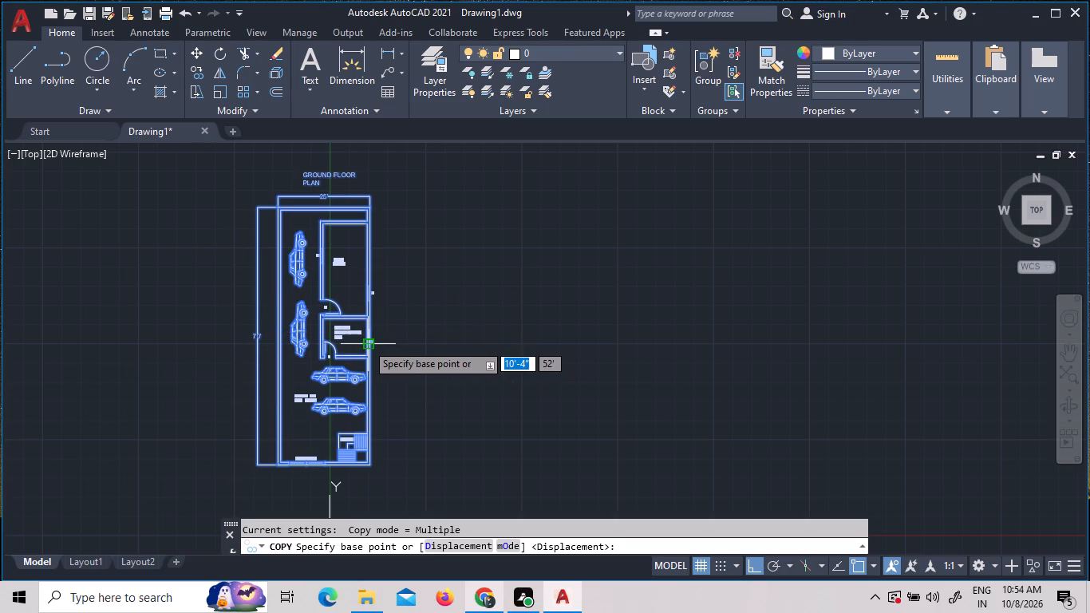
{"action": "scroll", "coordinate": [365, 346], "scroll_direction": "up", "scroll_amount": 1}
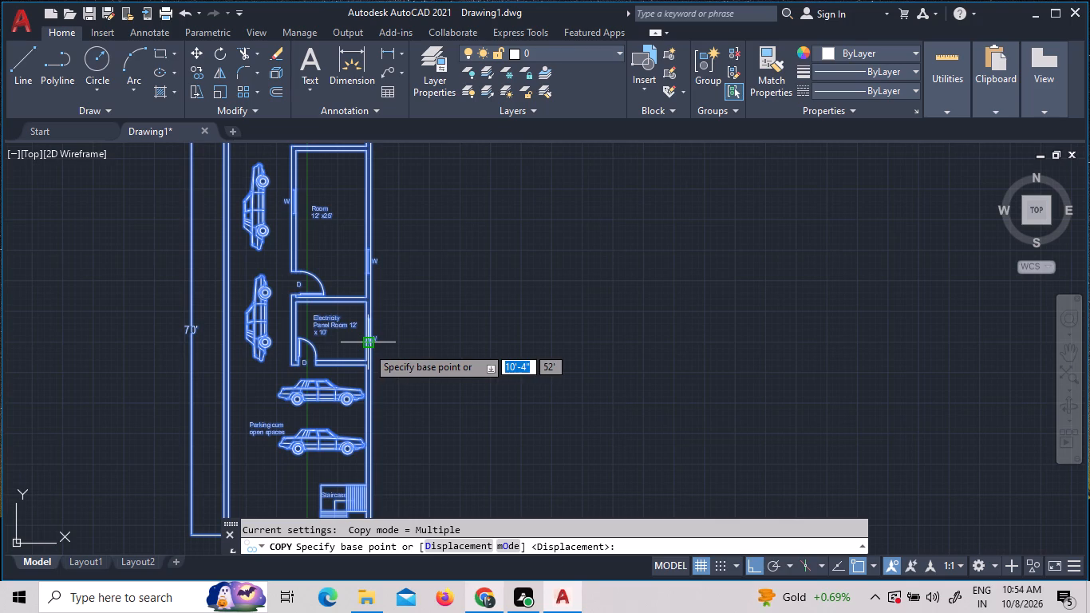
{"action": "scroll", "coordinate": [365, 350], "scroll_direction": "up", "scroll_amount": 3}
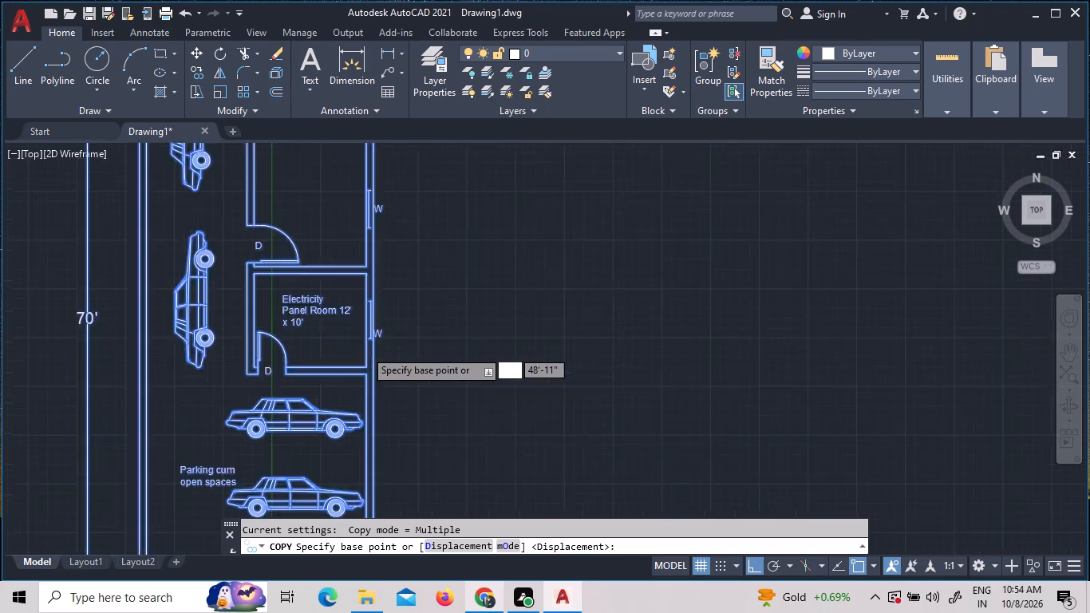
{"action": "left_click", "coordinate": [378, 300]}
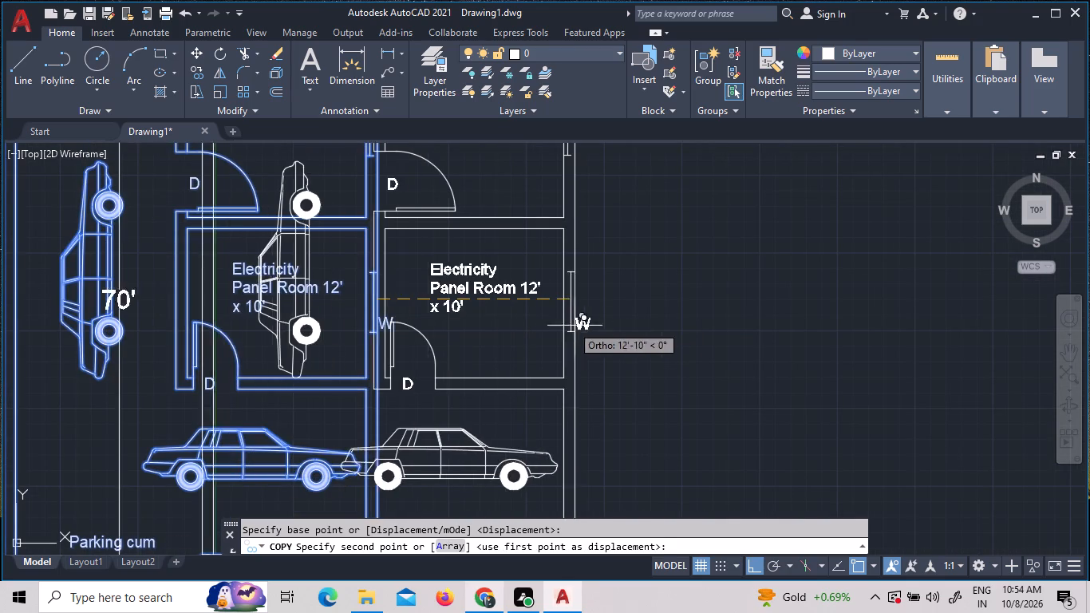
{"action": "scroll", "coordinate": [592, 352], "scroll_direction": "down", "scroll_amount": 5}
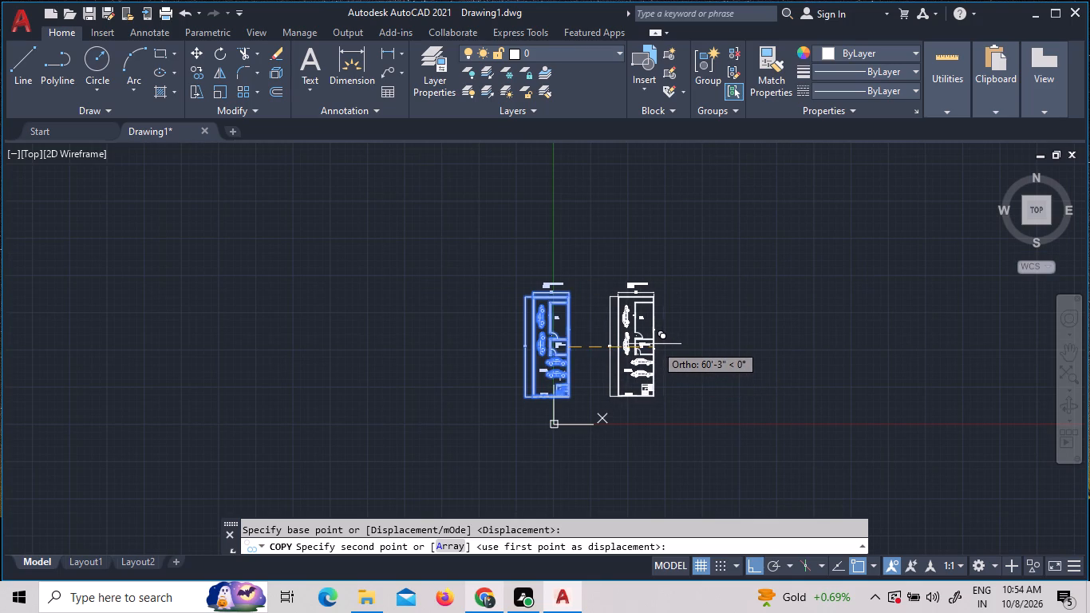
{"action": "scroll", "coordinate": [654, 344], "scroll_direction": "up", "scroll_amount": 3}
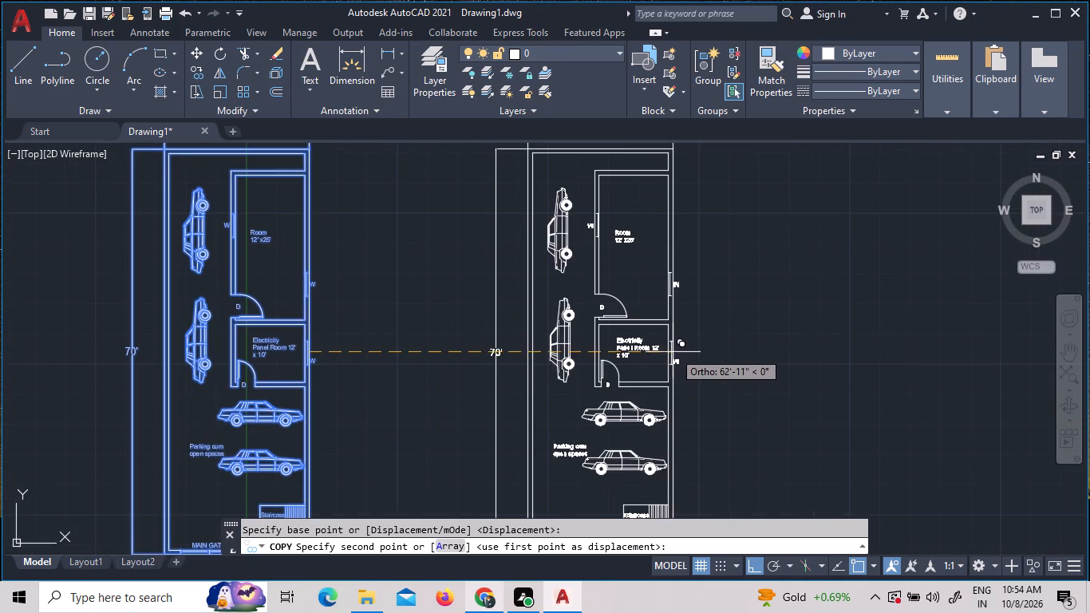
{"action": "scroll", "coordinate": [673, 352], "scroll_direction": "down", "scroll_amount": 2}
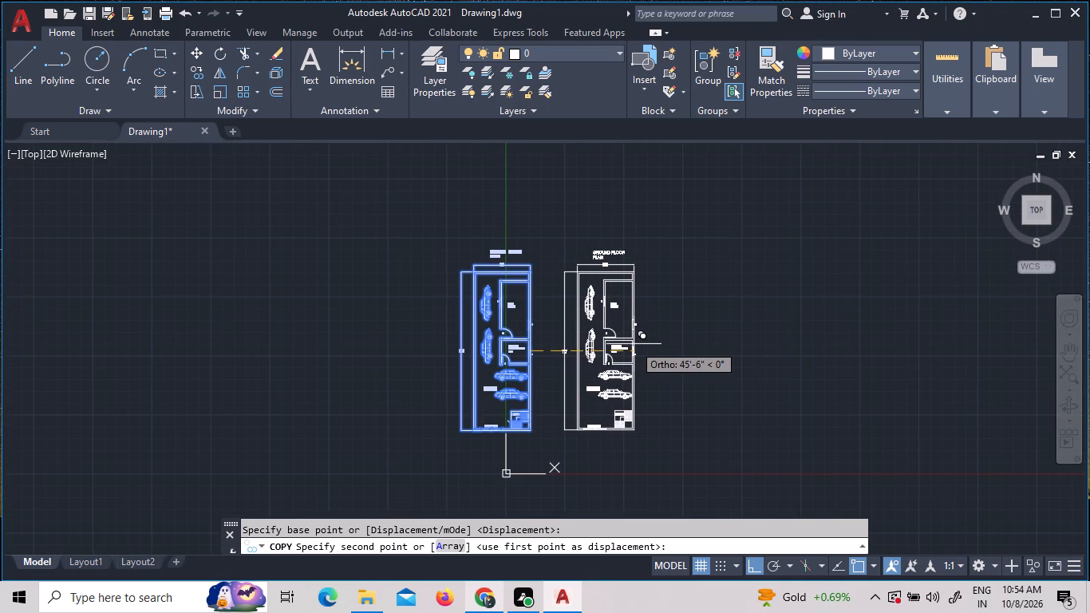
{"action": "left_click", "coordinate": [634, 344]}
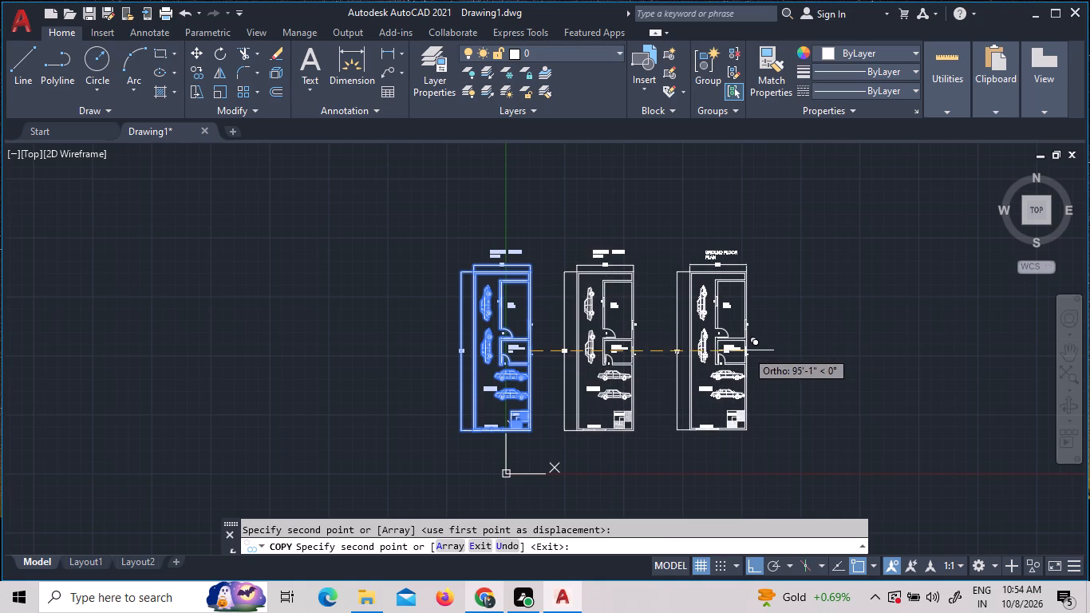
{"action": "left_click", "coordinate": [746, 350]}
{"action": "left_click", "coordinate": [846, 349]}
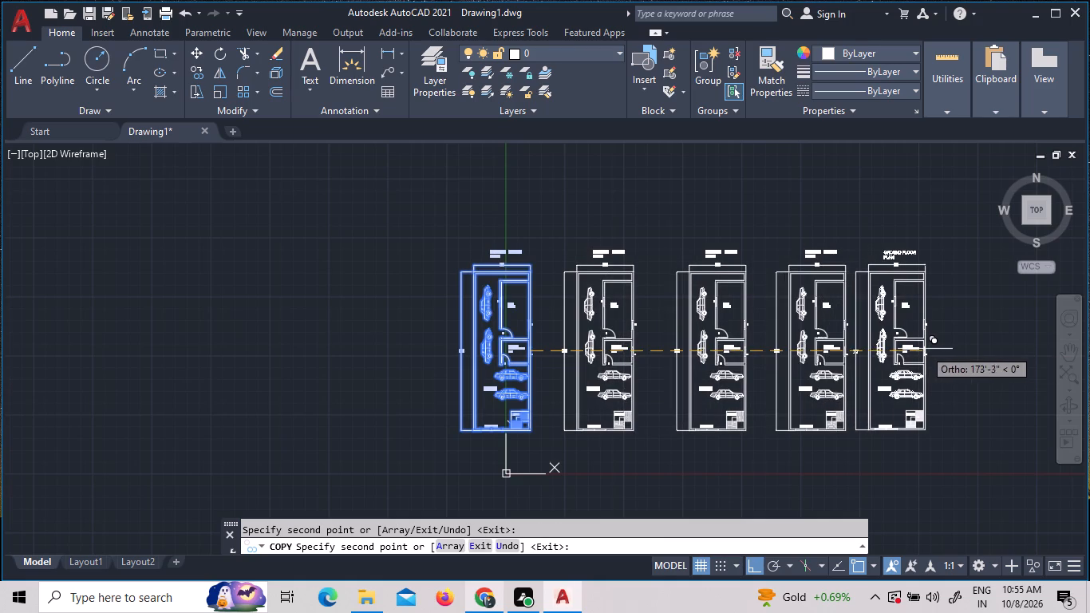
{"action": "left_click", "coordinate": [938, 349]}
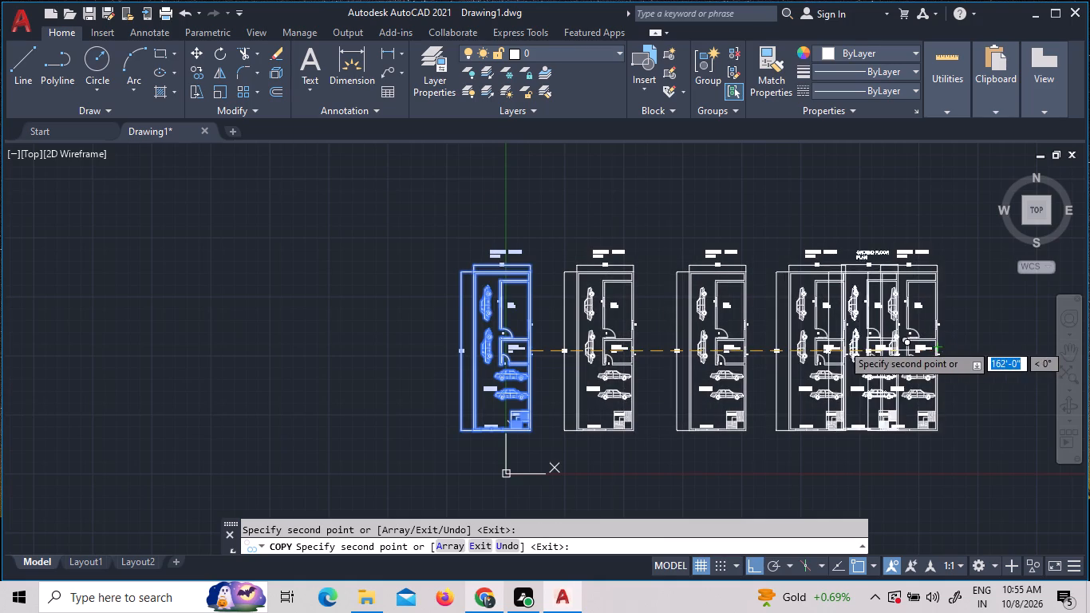
{"action": "key", "text": "Escape"}
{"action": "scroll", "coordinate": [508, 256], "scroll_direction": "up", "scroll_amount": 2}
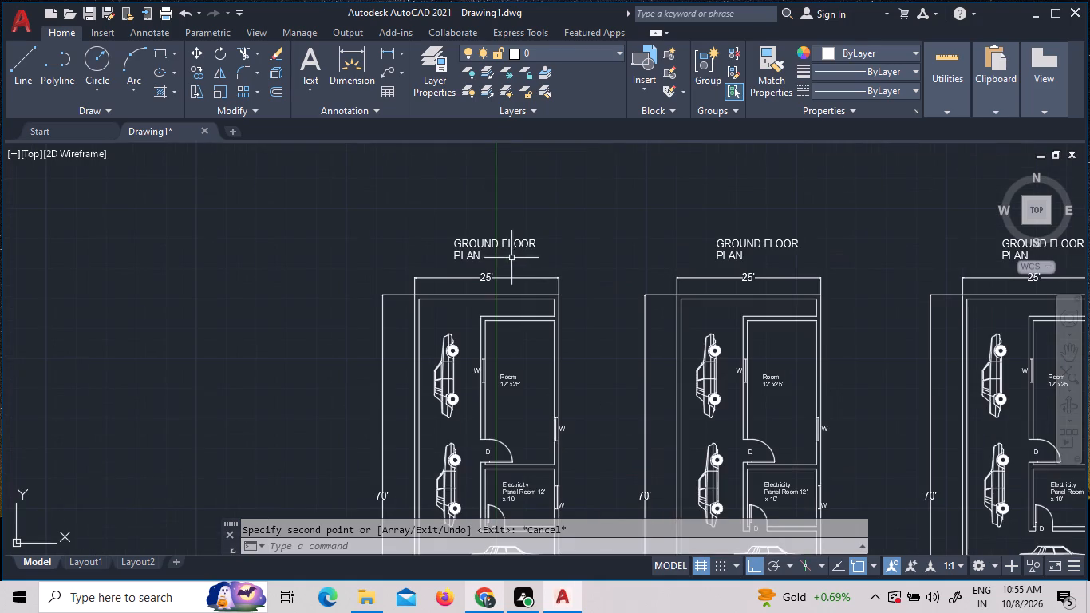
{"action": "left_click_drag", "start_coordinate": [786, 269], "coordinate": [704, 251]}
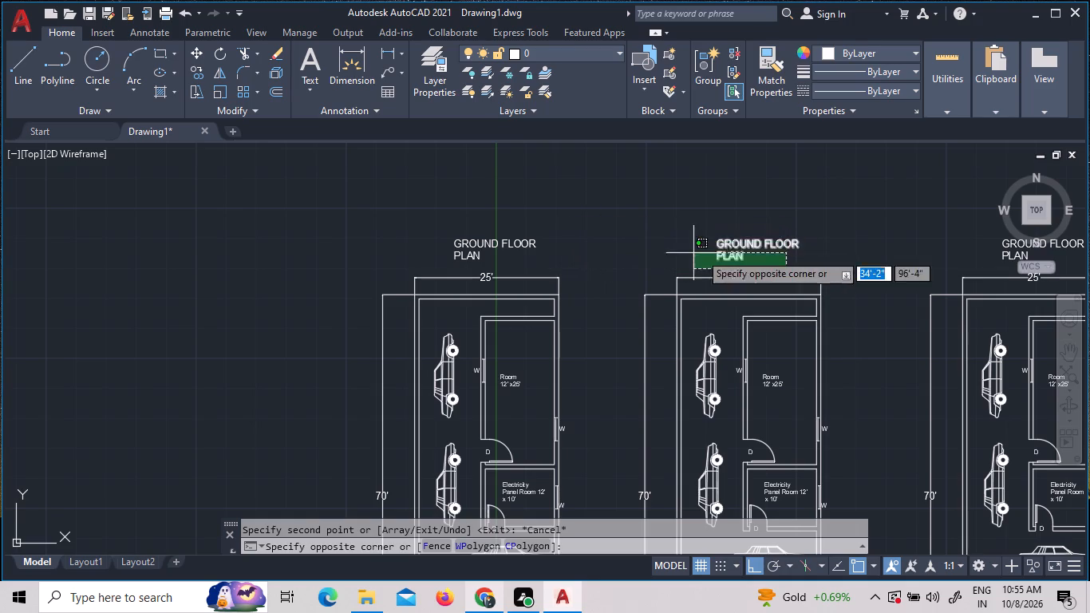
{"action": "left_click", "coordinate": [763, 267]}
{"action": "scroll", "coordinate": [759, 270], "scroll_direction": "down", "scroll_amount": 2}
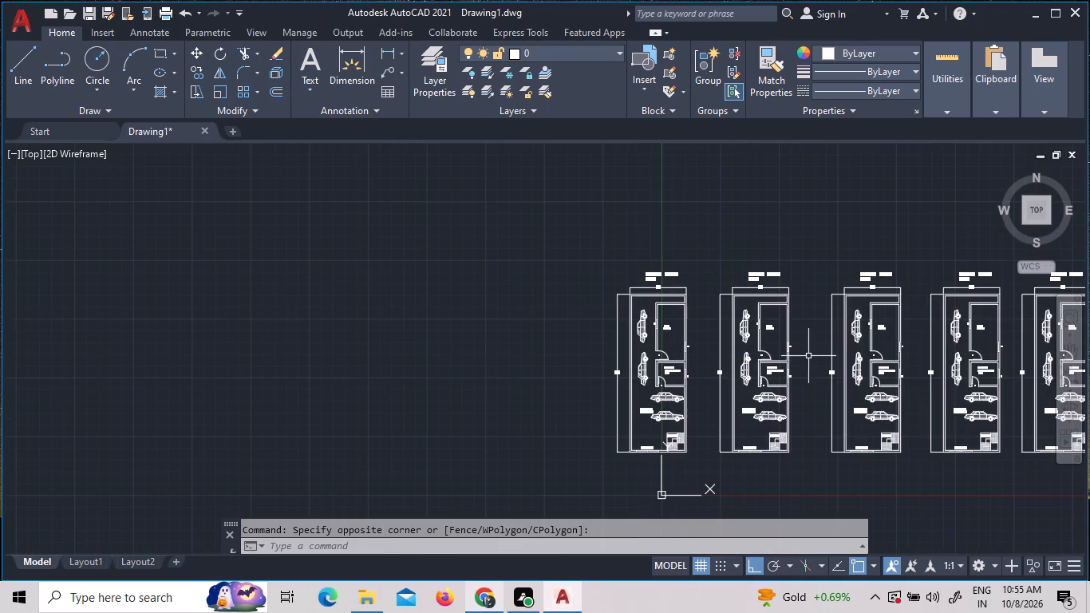
Erase the cars, rooms, doors, staircase and interior labels inside the first copied plan, keeping its outer walls.
{"action": "scroll", "coordinate": [805, 448], "scroll_direction": "up", "scroll_amount": 3}
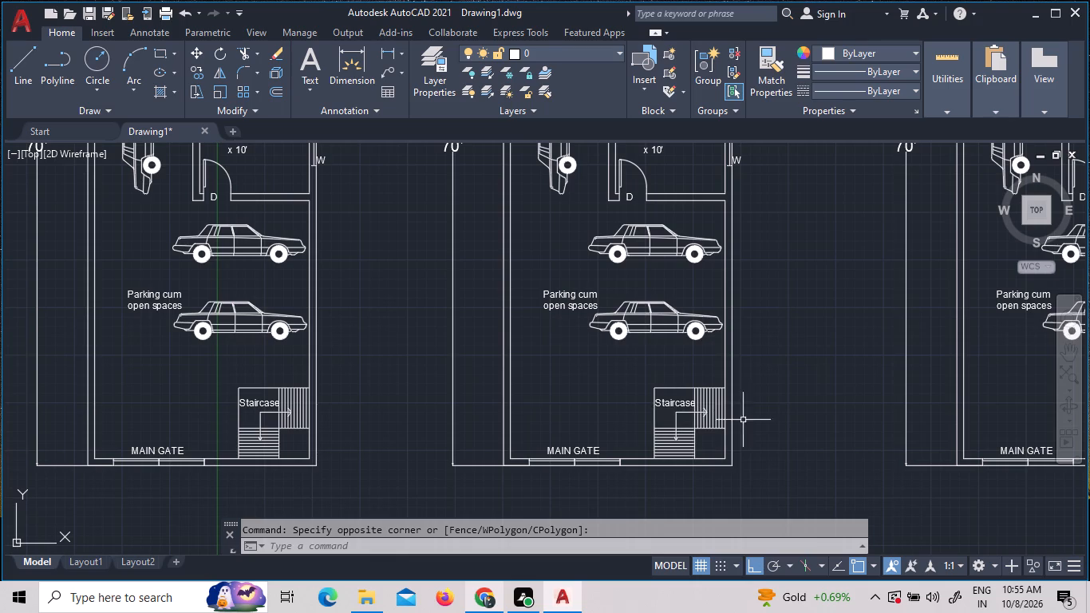
{"action": "left_click", "coordinate": [709, 449]}
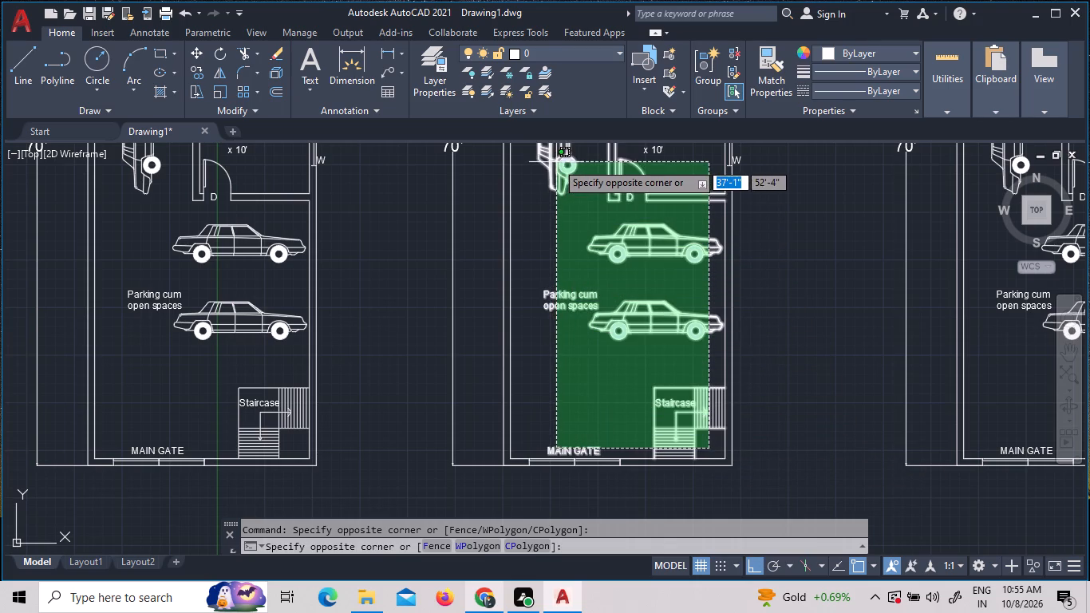
{"action": "scroll", "coordinate": [556, 162], "scroll_direction": "down", "scroll_amount": 3}
{"action": "middle_click_drag", "start_coordinate": [556, 162], "coordinate": [537, 271]}
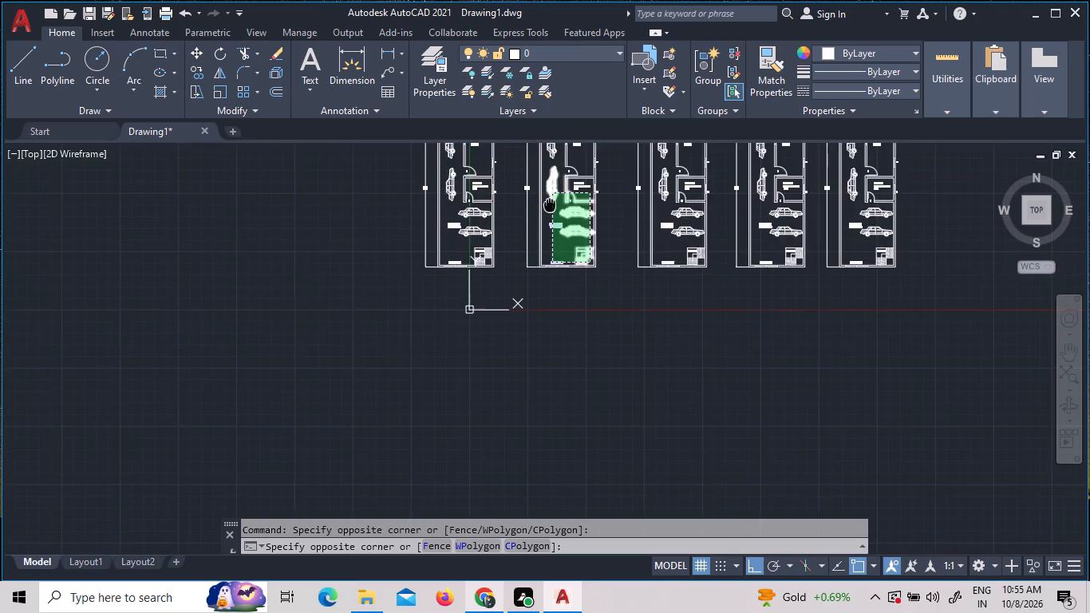
{"action": "middle_click_drag", "start_coordinate": [537, 271], "coordinate": [516, 374]}
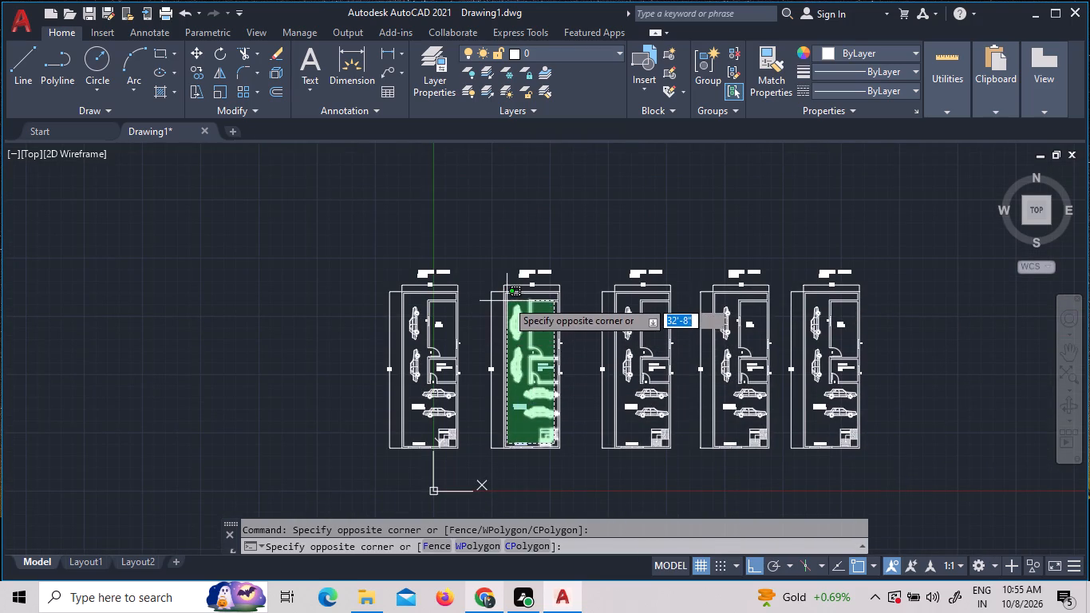
{"action": "left_click", "coordinate": [510, 295]}
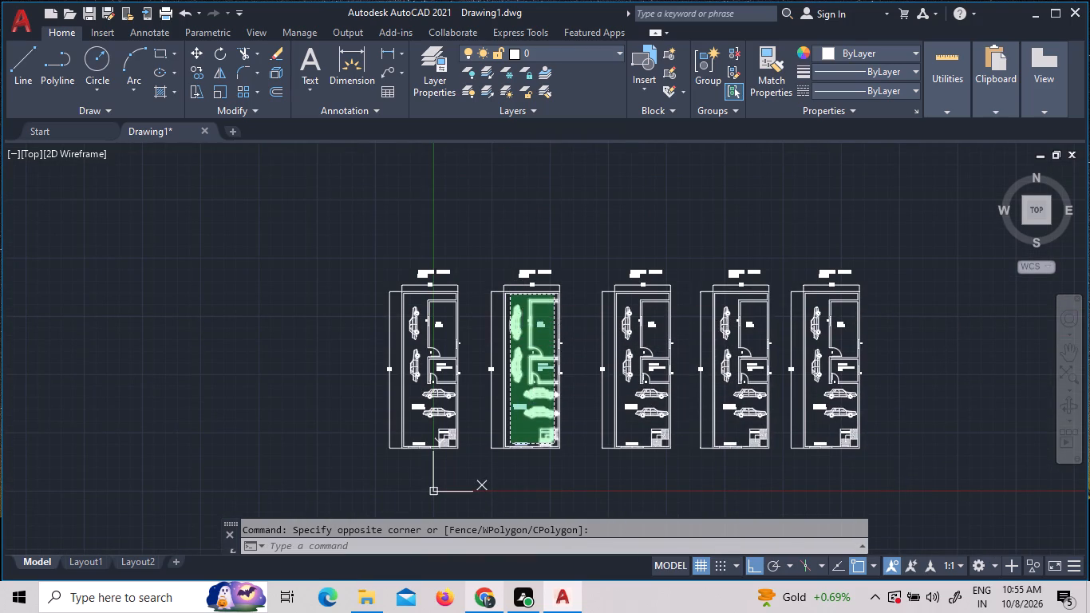
{"action": "key", "text": "Delete"}
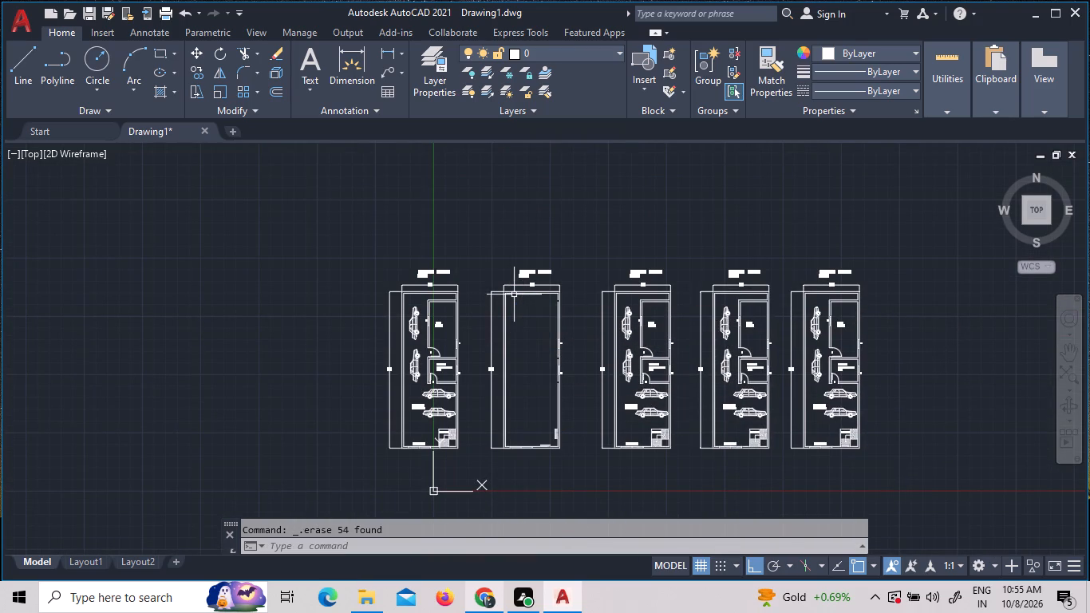
Erase the two remaining windows with their W labels, the leftover stair treads and both main gate leaves from the first copied plan.
{"action": "scroll", "coordinate": [548, 407], "scroll_direction": "up", "scroll_amount": 4}
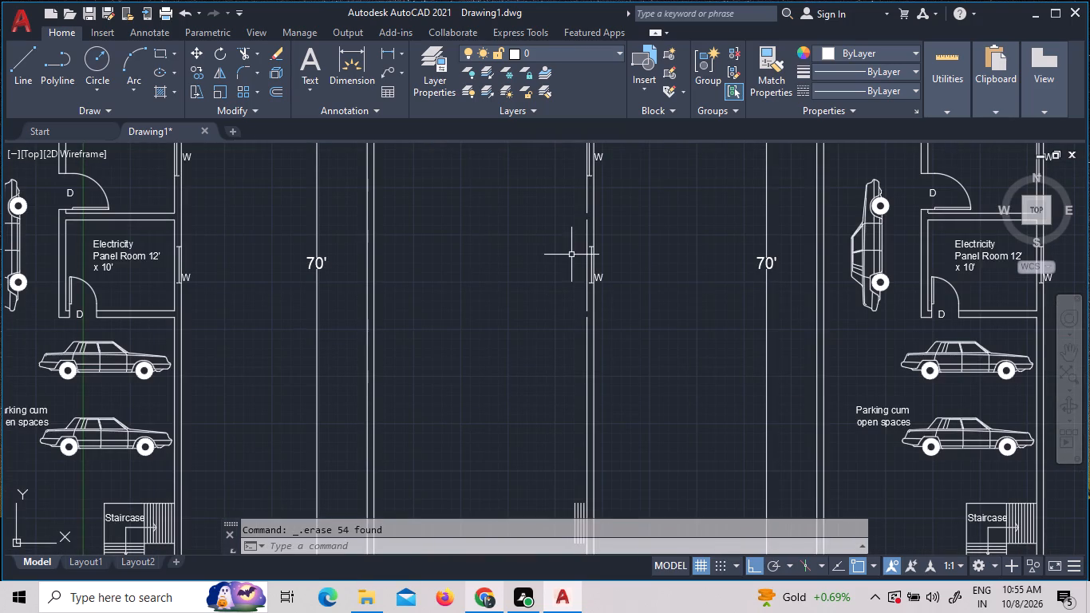
{"action": "scroll", "coordinate": [588, 259], "scroll_direction": "up", "scroll_amount": 3}
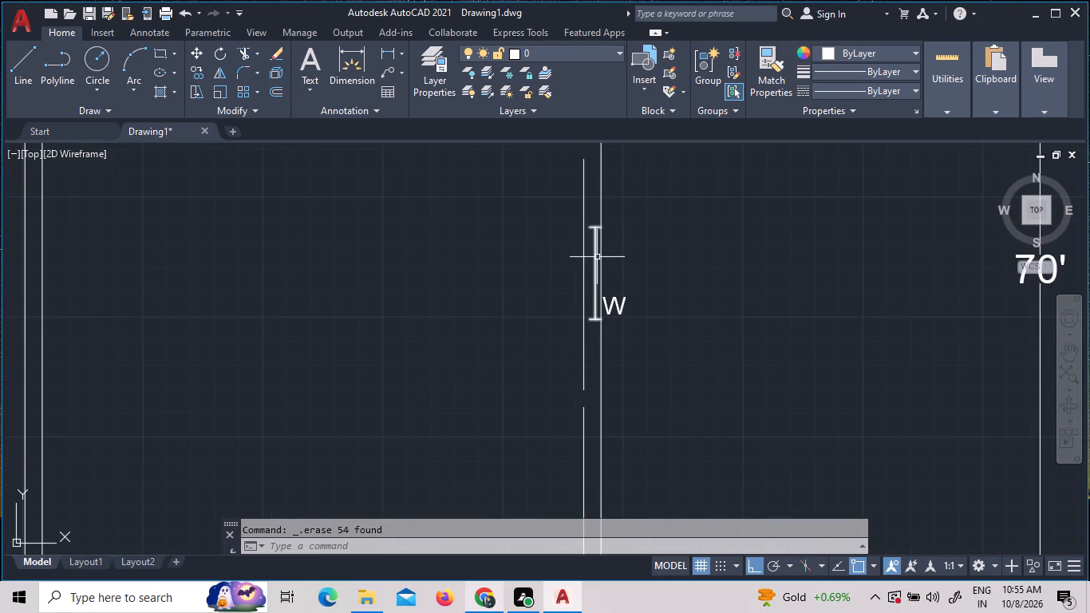
{"action": "left_click", "coordinate": [597, 257]}
{"action": "left_click", "coordinate": [621, 298]}
{"action": "scroll", "coordinate": [644, 357], "scroll_direction": "down", "scroll_amount": 2}
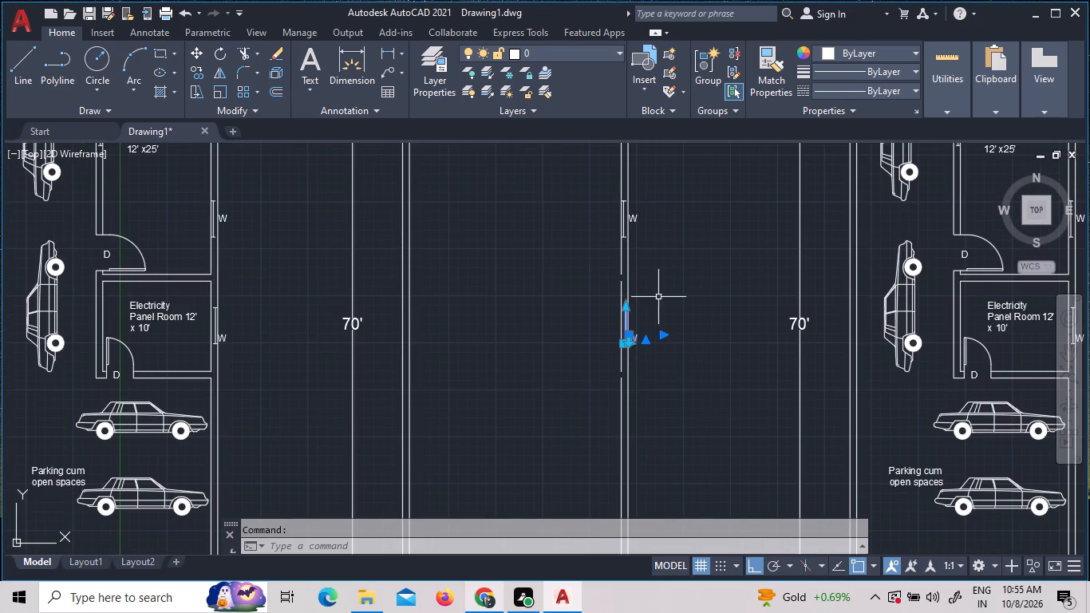
{"action": "scroll", "coordinate": [630, 213], "scroll_direction": "up", "scroll_amount": 4}
{"action": "left_click", "coordinate": [599, 172]}
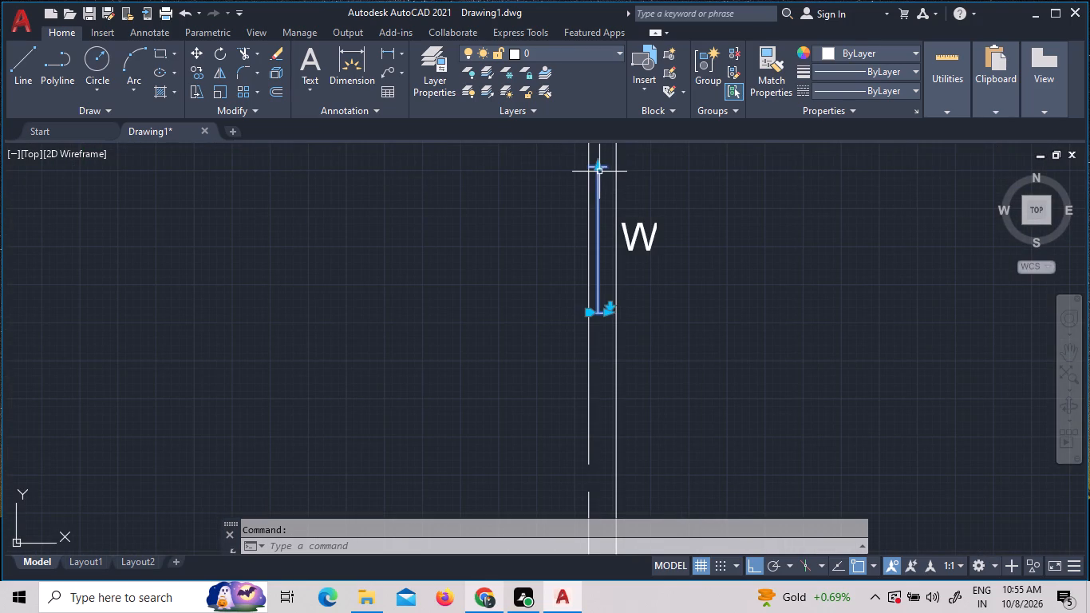
{"action": "left_click", "coordinate": [641, 235]}
{"action": "scroll", "coordinate": [654, 231], "scroll_direction": "down", "scroll_amount": 4}
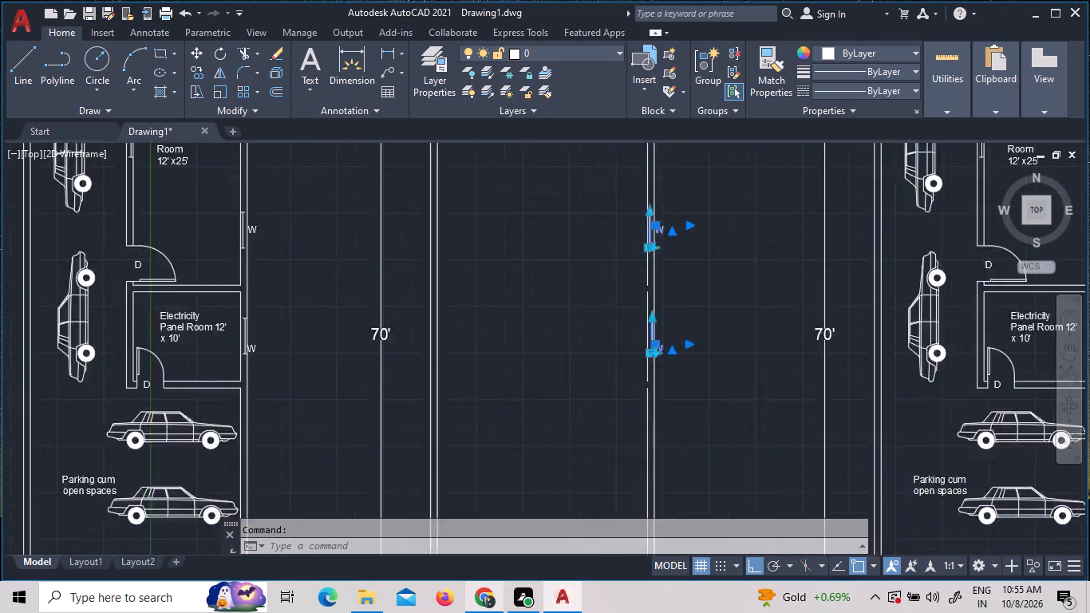
{"action": "scroll", "coordinate": [688, 327], "scroll_direction": "down", "scroll_amount": 1}
{"action": "scroll", "coordinate": [630, 438], "scroll_direction": "up", "scroll_amount": 2}
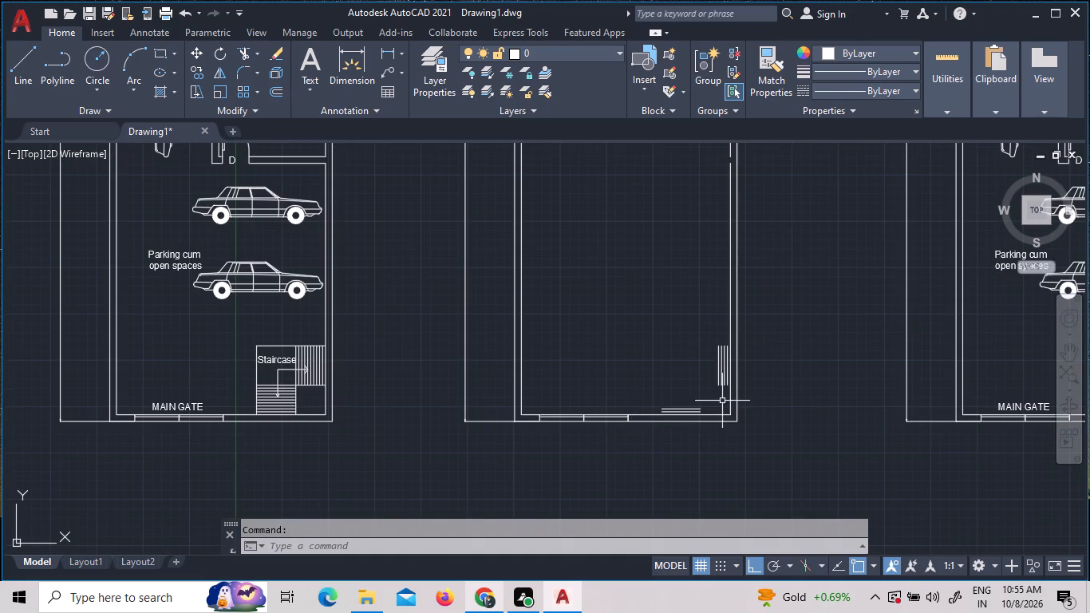
{"action": "scroll", "coordinate": [733, 395], "scroll_direction": "up", "scroll_amount": 4}
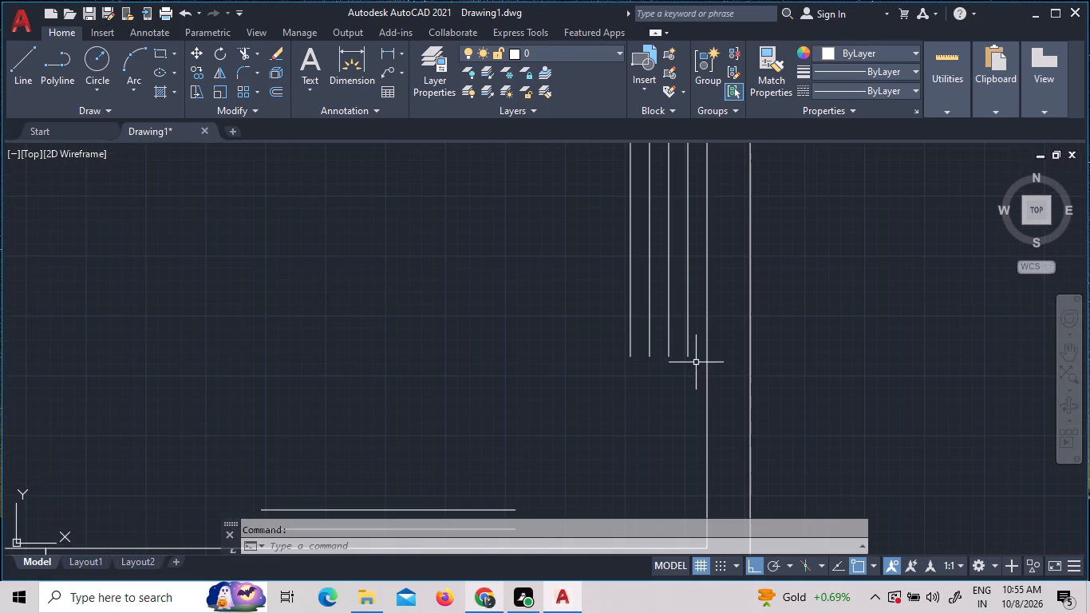
{"action": "left_click", "coordinate": [696, 362]}
{"action": "left_click", "coordinate": [622, 338]}
{"action": "scroll", "coordinate": [634, 330], "scroll_direction": "down", "scroll_amount": 2}
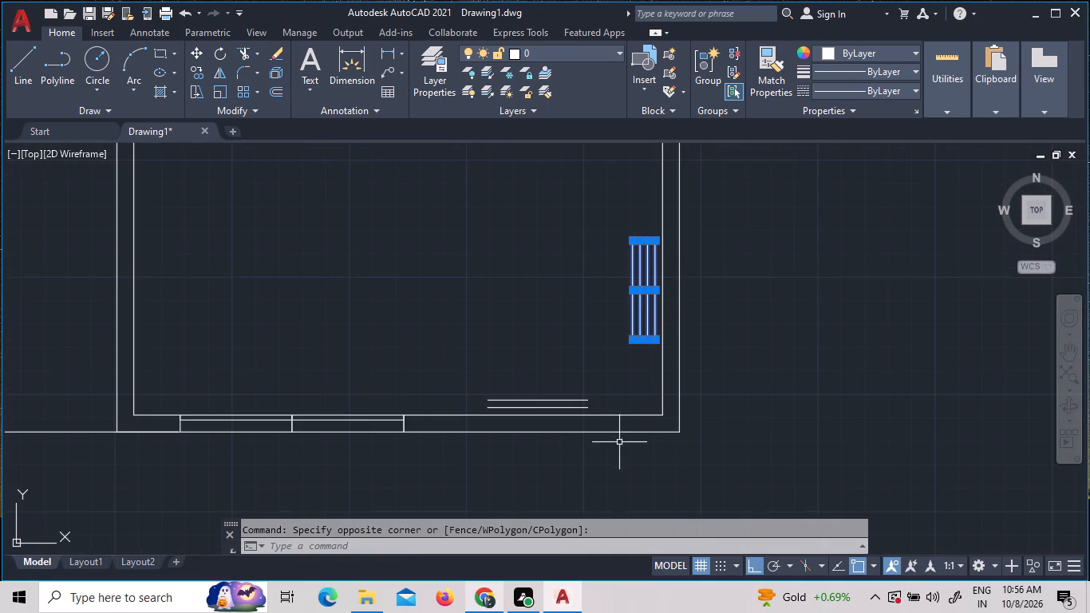
{"action": "scroll", "coordinate": [614, 436], "scroll_direction": "up", "scroll_amount": 2}
{"action": "left_click_drag", "start_coordinate": [565, 377], "coordinate": [480, 336]}
{"action": "left_click", "coordinate": [463, 326]}
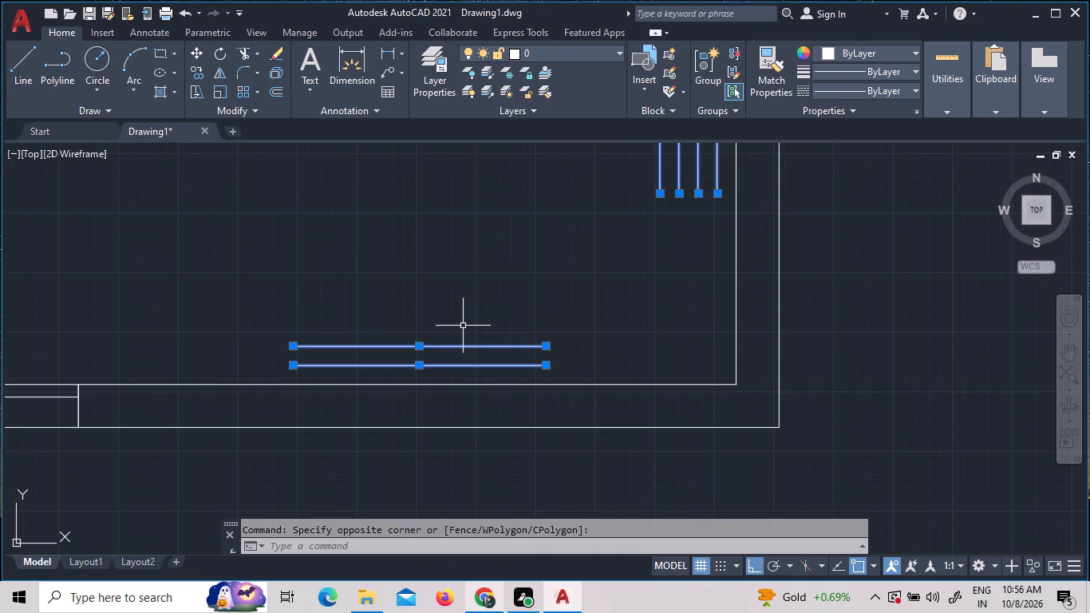
{"action": "scroll", "coordinate": [527, 296], "scroll_direction": "down", "scroll_amount": 2}
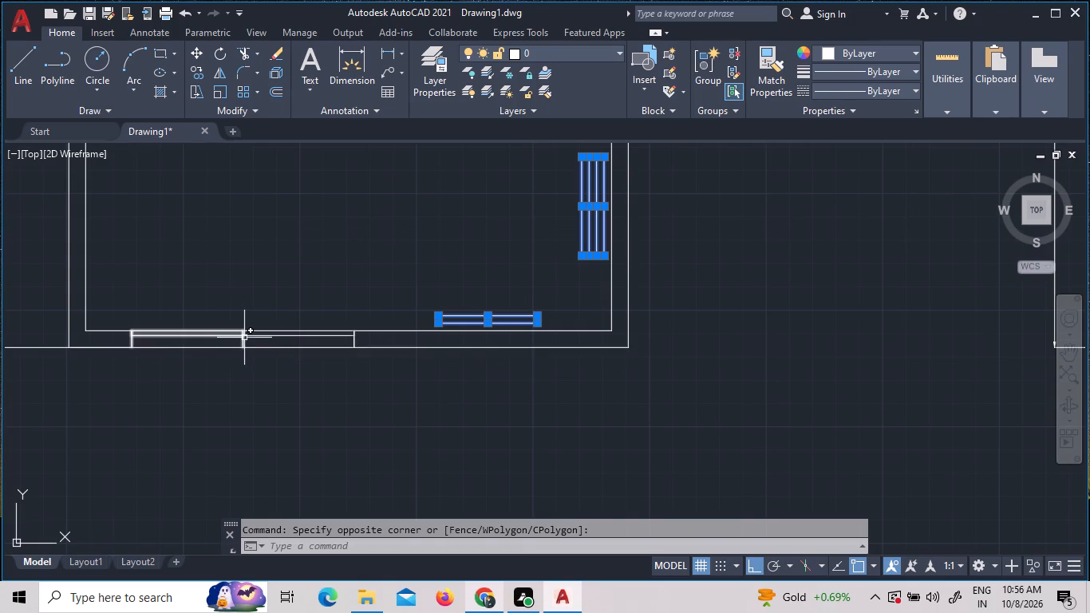
{"action": "left_click", "coordinate": [244, 338]}
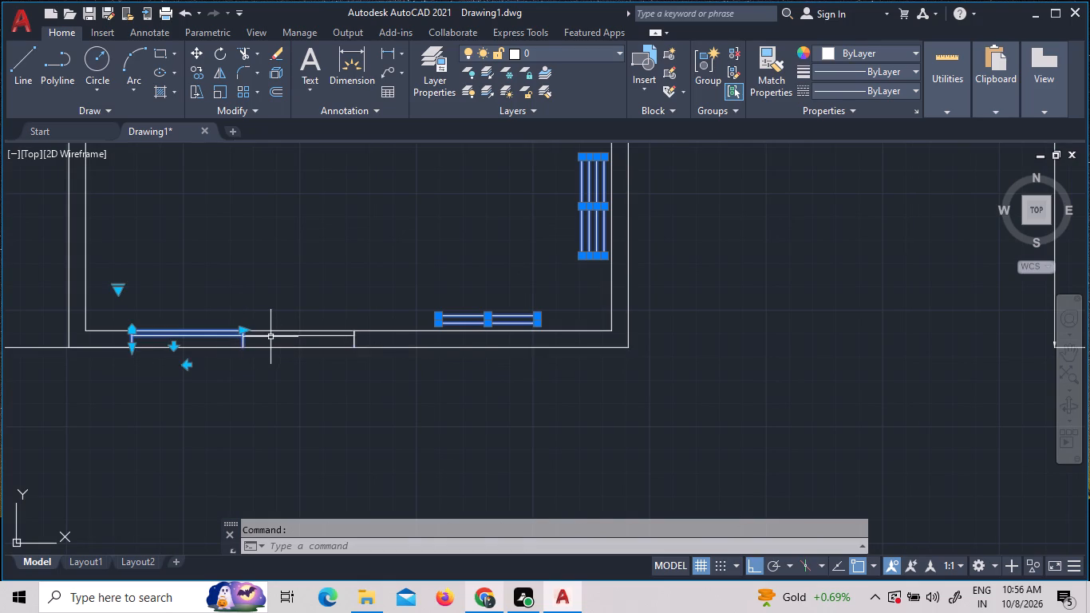
{"action": "left_click", "coordinate": [271, 337]}
{"action": "scroll", "coordinate": [405, 354], "scroll_direction": "down", "scroll_amount": 2}
{"action": "scroll", "coordinate": [443, 444], "scroll_direction": "down", "scroll_amount": 2}
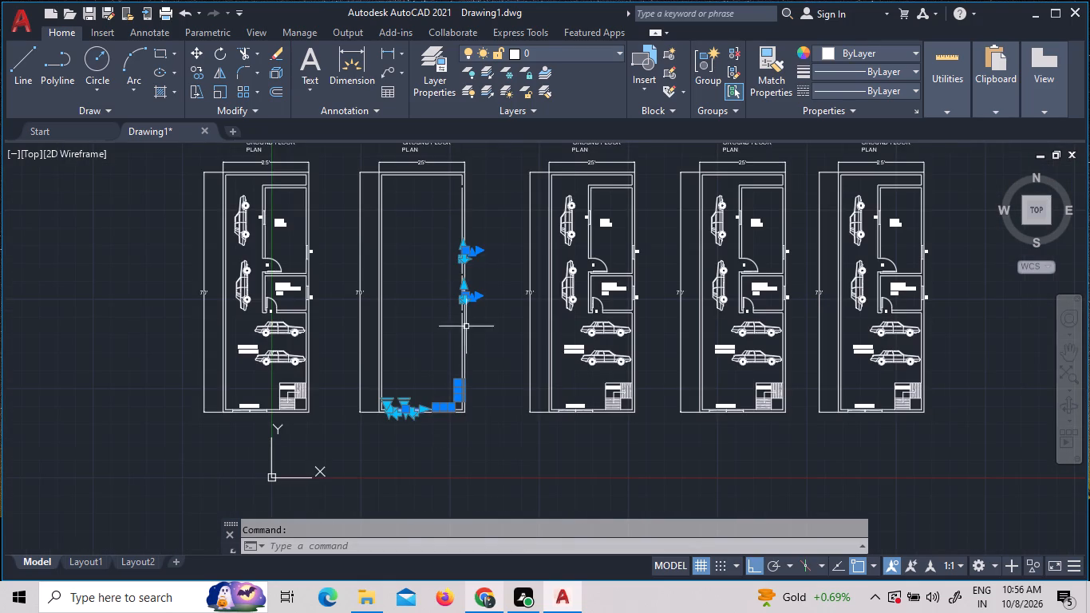
{"action": "scroll", "coordinate": [453, 185], "scroll_direction": "up", "scroll_amount": 2}
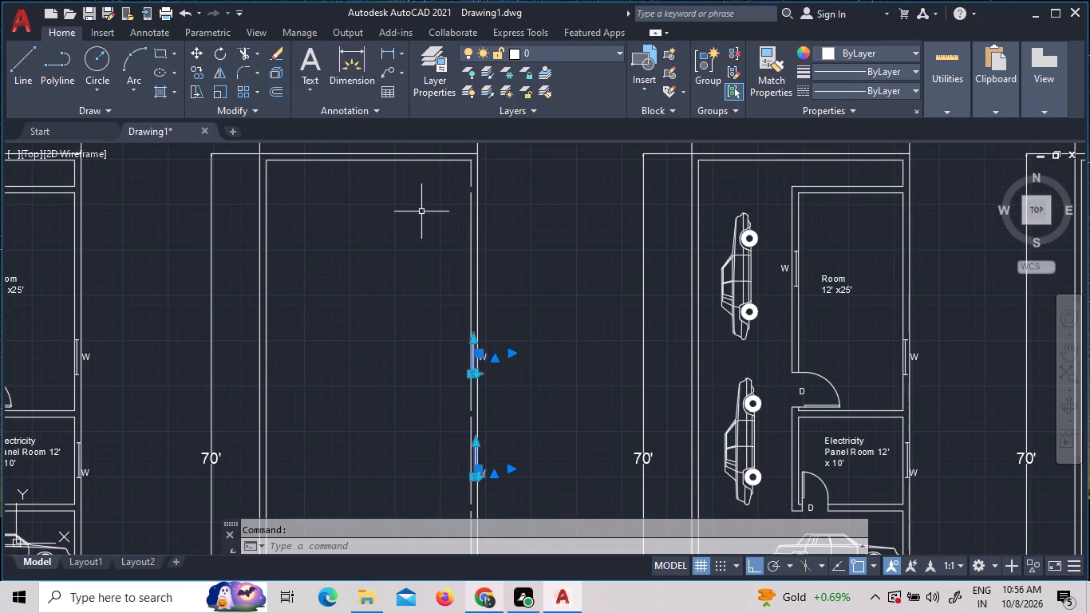
{"action": "key", "text": "Delete"}
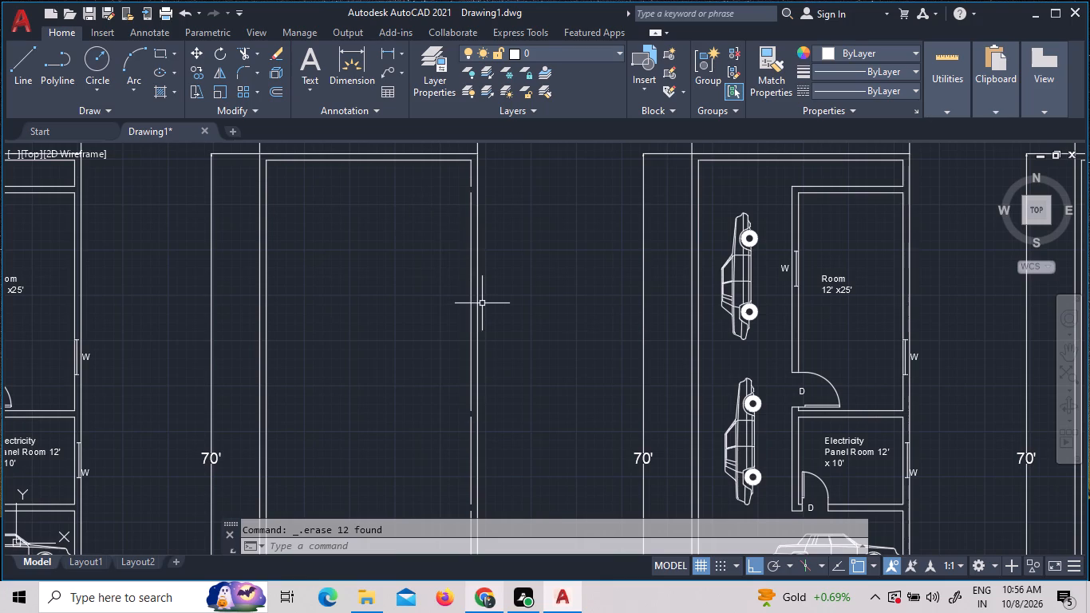
Extend the broken inner line of the first copied plan's right-hand wall to close the gaps along its length.
{"action": "scroll", "coordinate": [483, 303], "scroll_direction": "down", "scroll_amount": 1}
{"action": "scroll", "coordinate": [387, 218], "scroll_direction": "up", "scroll_amount": 3}
{"action": "scroll", "coordinate": [249, 172], "scroll_direction": "up", "scroll_amount": 2}
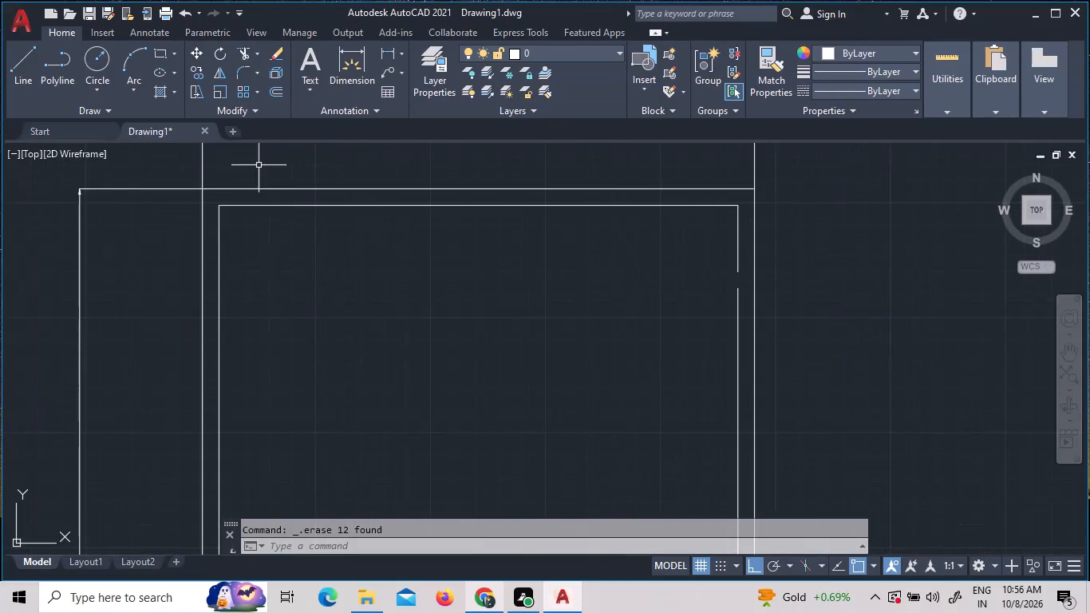
{"action": "scroll", "coordinate": [252, 168], "scroll_direction": "up", "scroll_amount": 1}
{"action": "scroll", "coordinate": [124, 270], "scroll_direction": "up", "scroll_amount": 2}
{"action": "scroll", "coordinate": [126, 266], "scroll_direction": "down", "scroll_amount": 7}
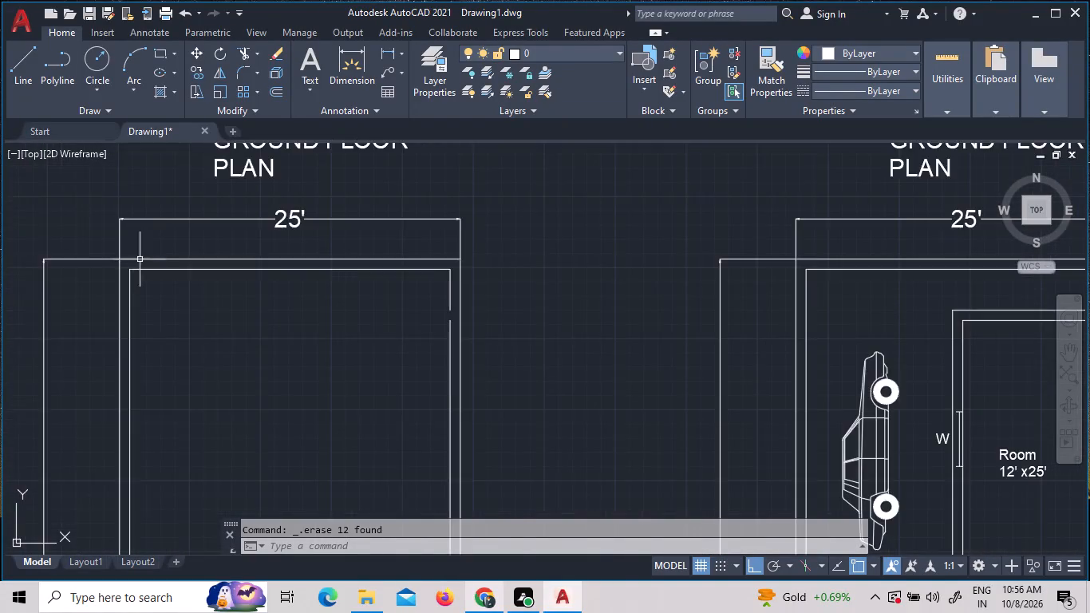
{"action": "scroll", "coordinate": [140, 259], "scroll_direction": "down", "scroll_amount": 2}
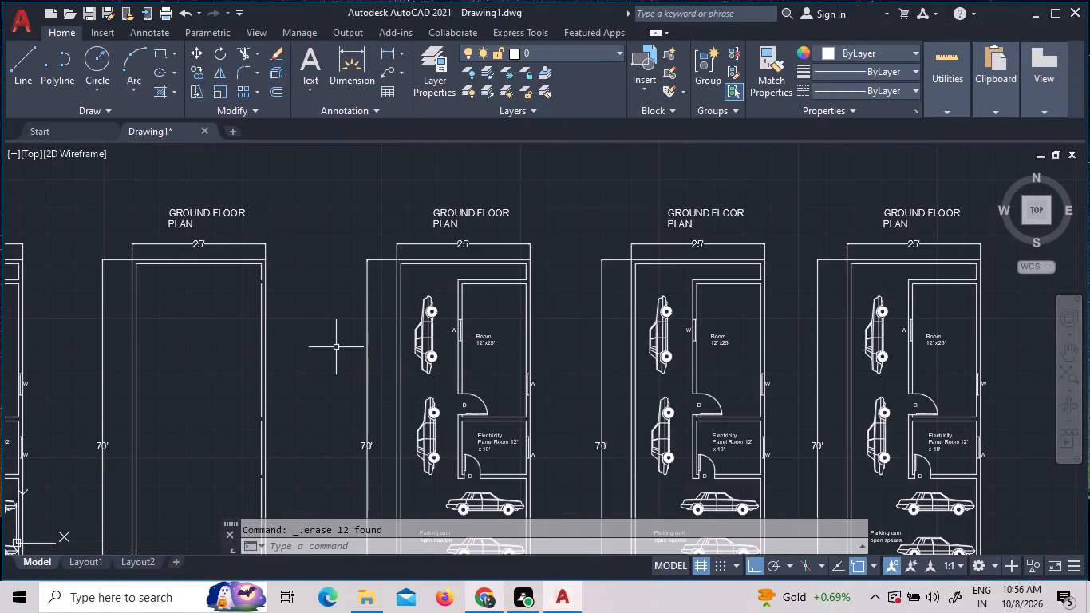
{"action": "type", "text": "EX"}
{"action": "key", "text": "space"}
{"action": "key", "text": "space"}
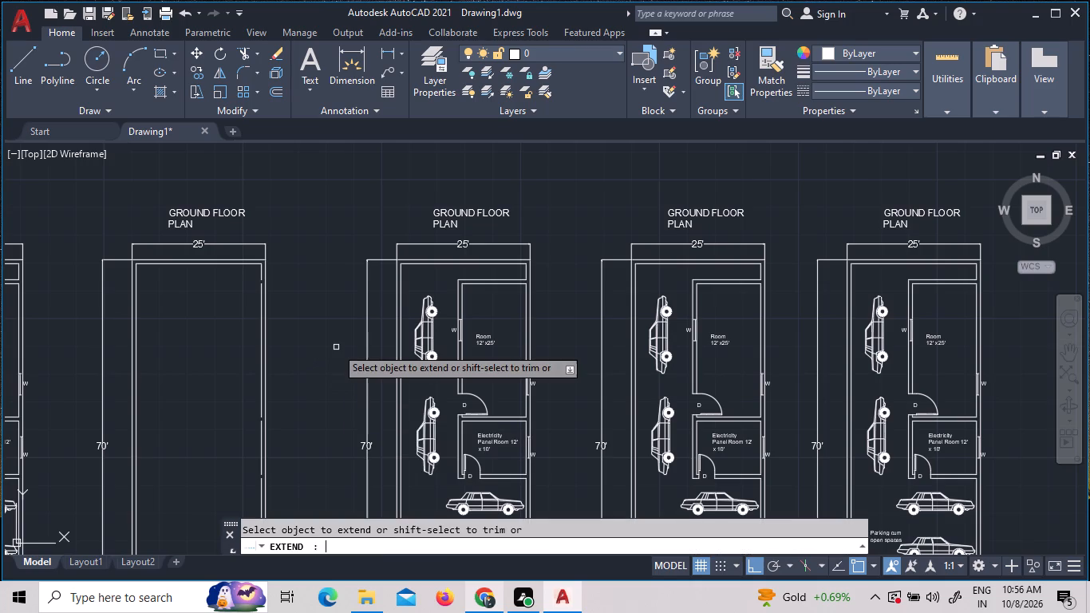
{"action": "left_click", "coordinate": [263, 298]}
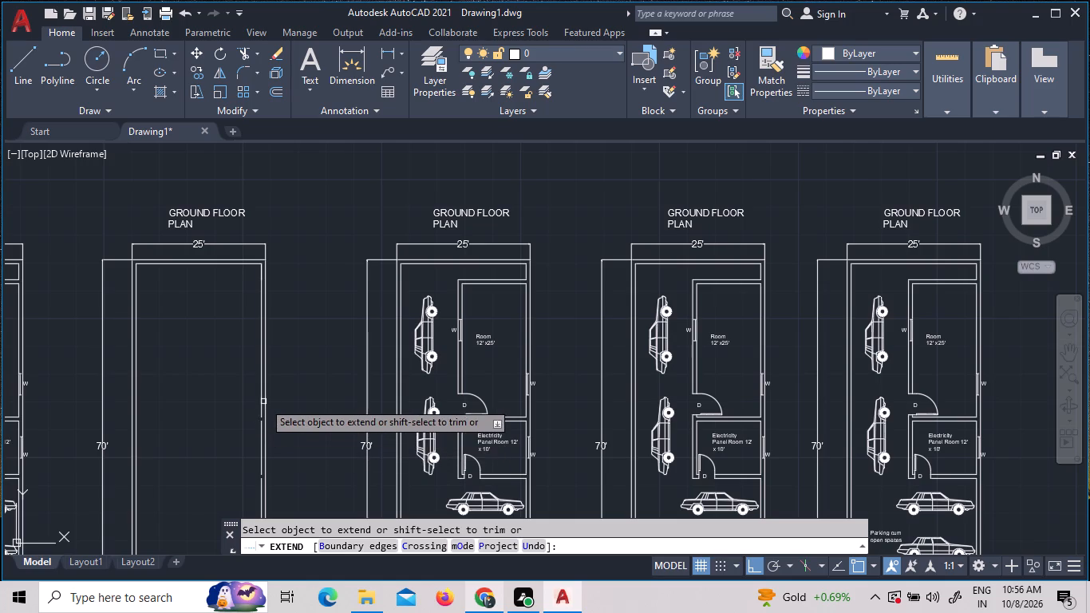
{"action": "scroll", "coordinate": [259, 396], "scroll_direction": "up", "scroll_amount": 1}
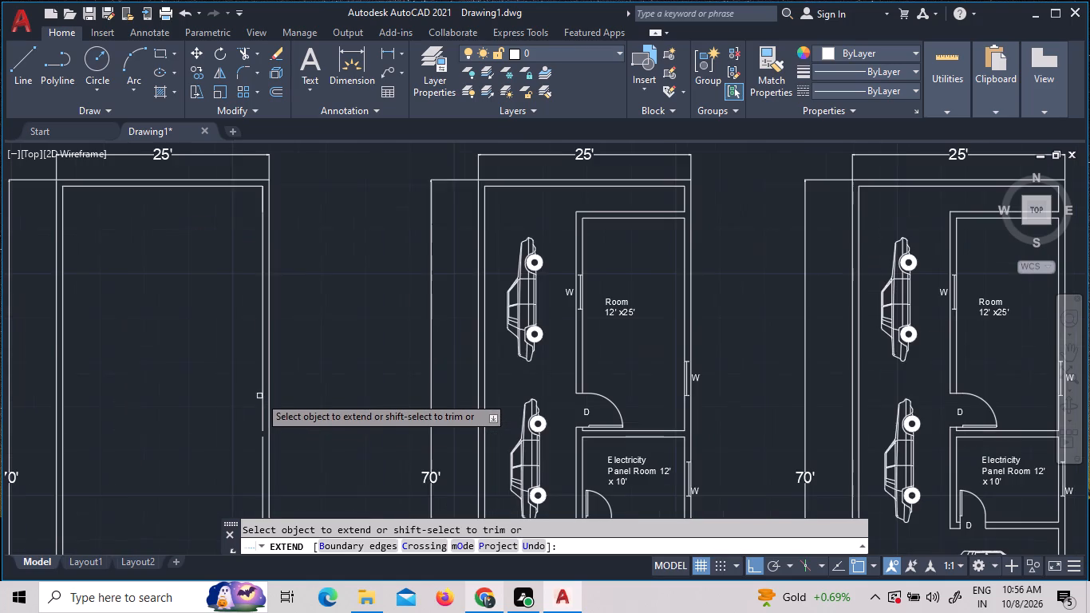
{"action": "left_click_drag", "start_coordinate": [255, 439], "coordinate": [249, 471]}
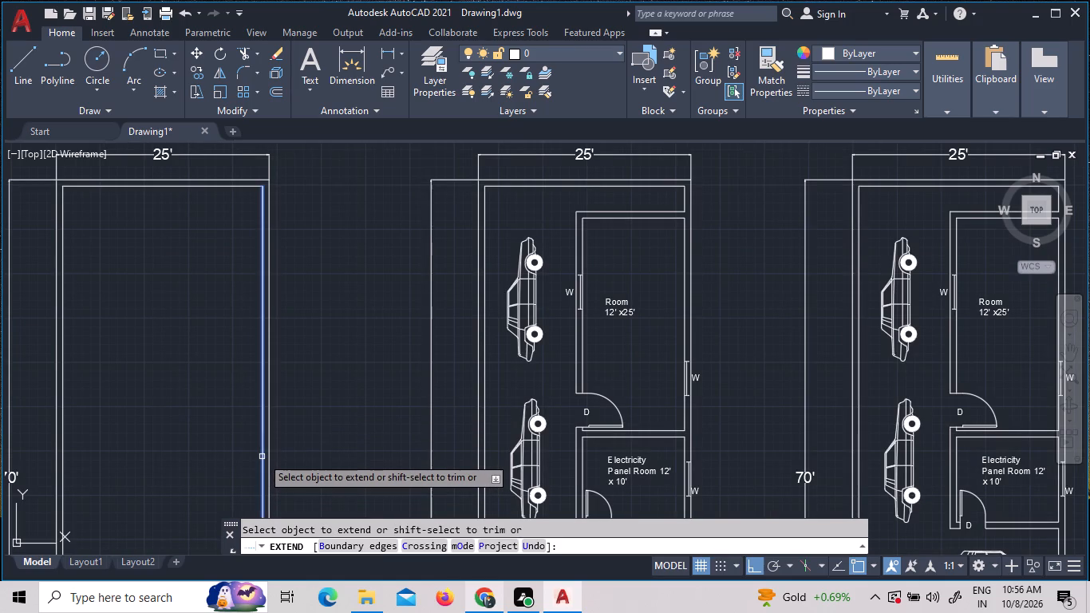
{"action": "left_click", "coordinate": [262, 457]}
{"action": "scroll", "coordinate": [271, 421], "scroll_direction": "down", "scroll_amount": 2}
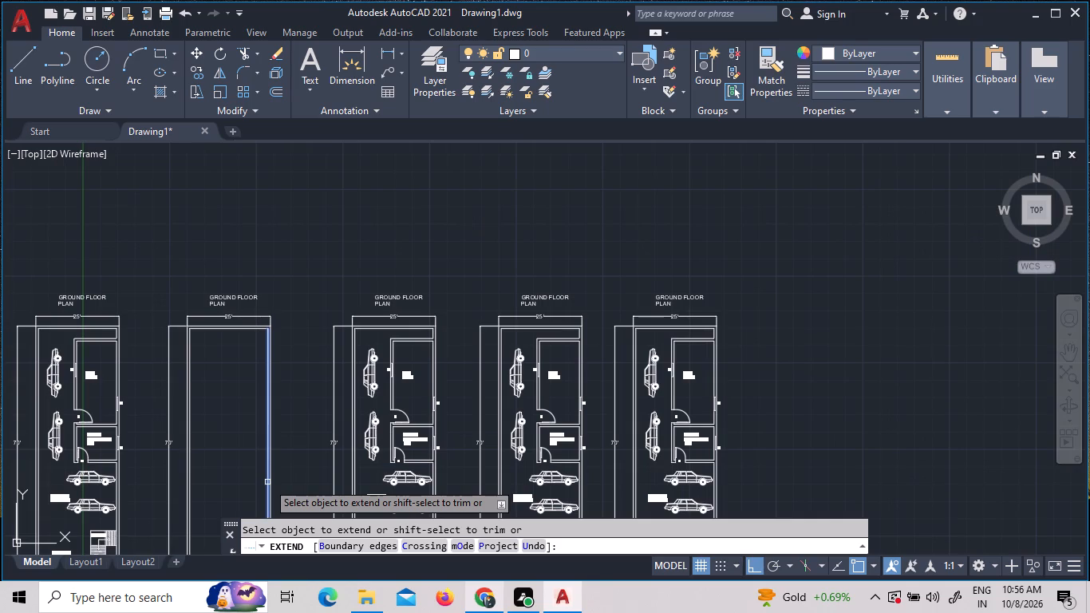
{"action": "left_click", "coordinate": [267, 482]}
Extend the inner line of the first copied plan's front wall across the former main gate opening.
{"action": "scroll", "coordinate": [315, 401], "scroll_direction": "down", "scroll_amount": 3}
{"action": "scroll", "coordinate": [287, 422], "scroll_direction": "up", "scroll_amount": 3}
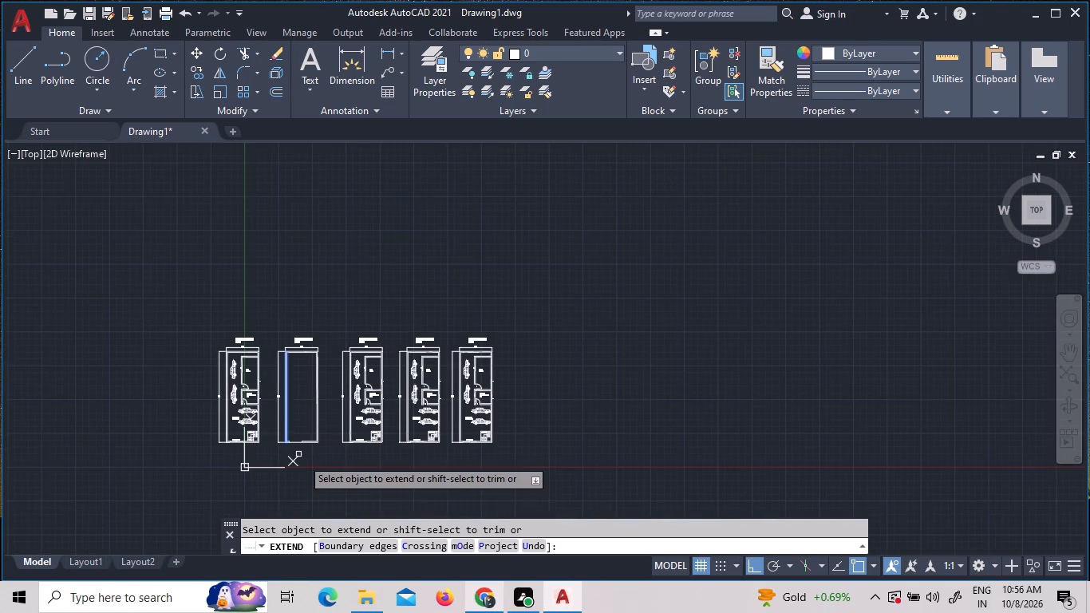
{"action": "scroll", "coordinate": [310, 441], "scroll_direction": "up", "scroll_amount": 5}
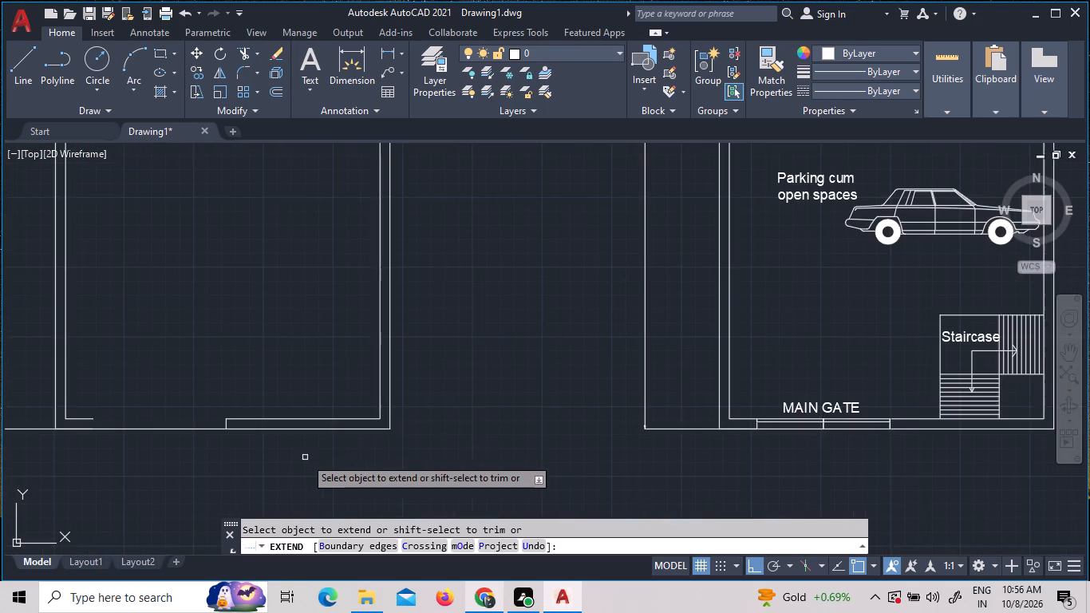
{"action": "left_click", "coordinate": [237, 420]}
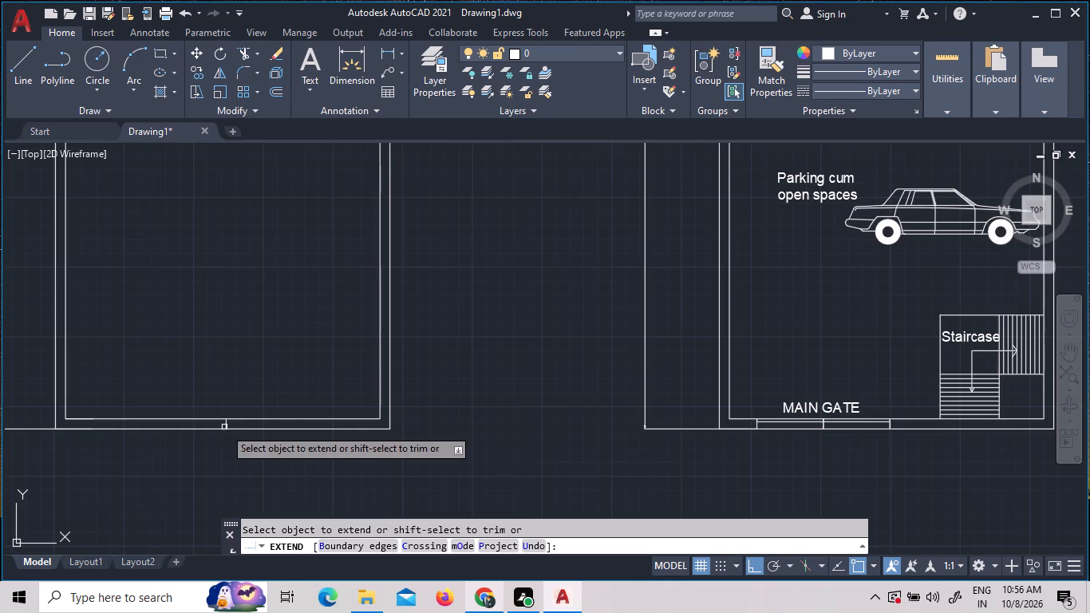
{"action": "scroll", "coordinate": [257, 471], "scroll_direction": "down", "scroll_amount": 1}
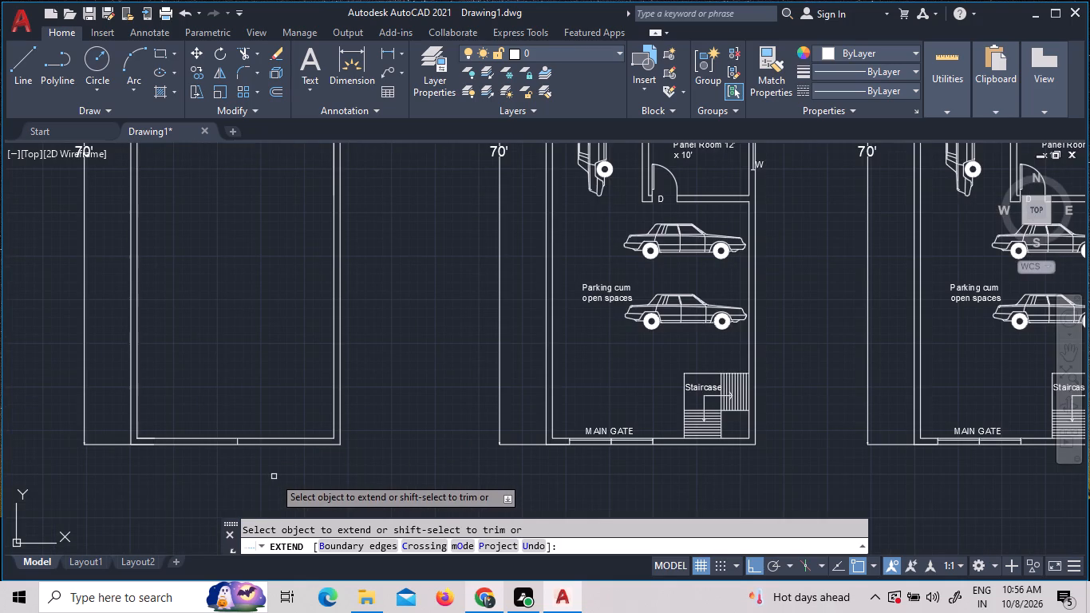
{"action": "key", "text": "Escape"}
Erase the short leftover gate jamb line in the front wall of the first copied plan.
{"action": "scroll", "coordinate": [241, 445], "scroll_direction": "up", "scroll_amount": 2}
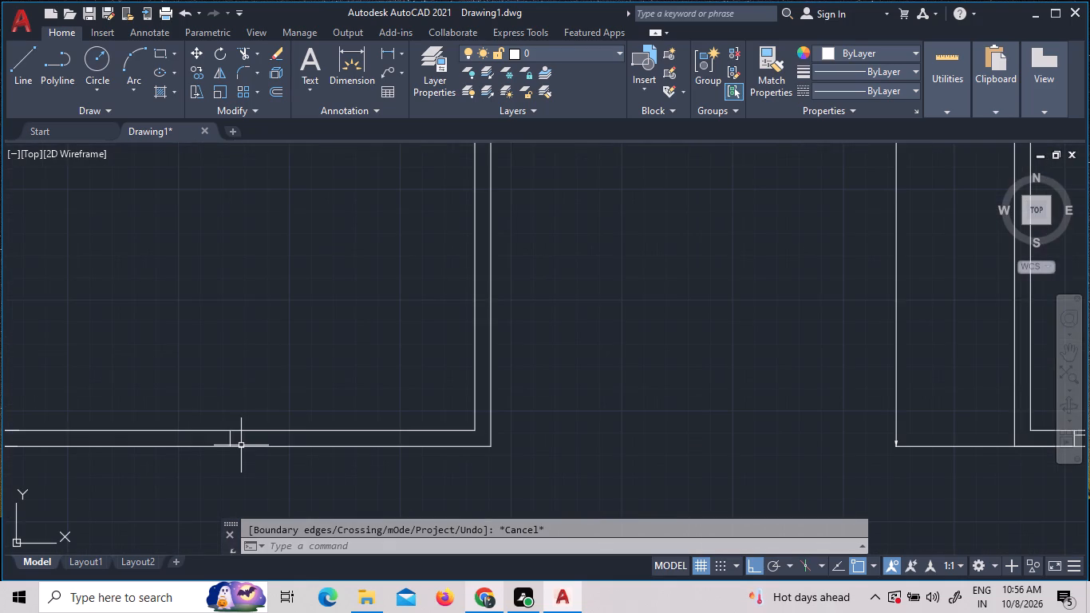
{"action": "left_click", "coordinate": [231, 441]}
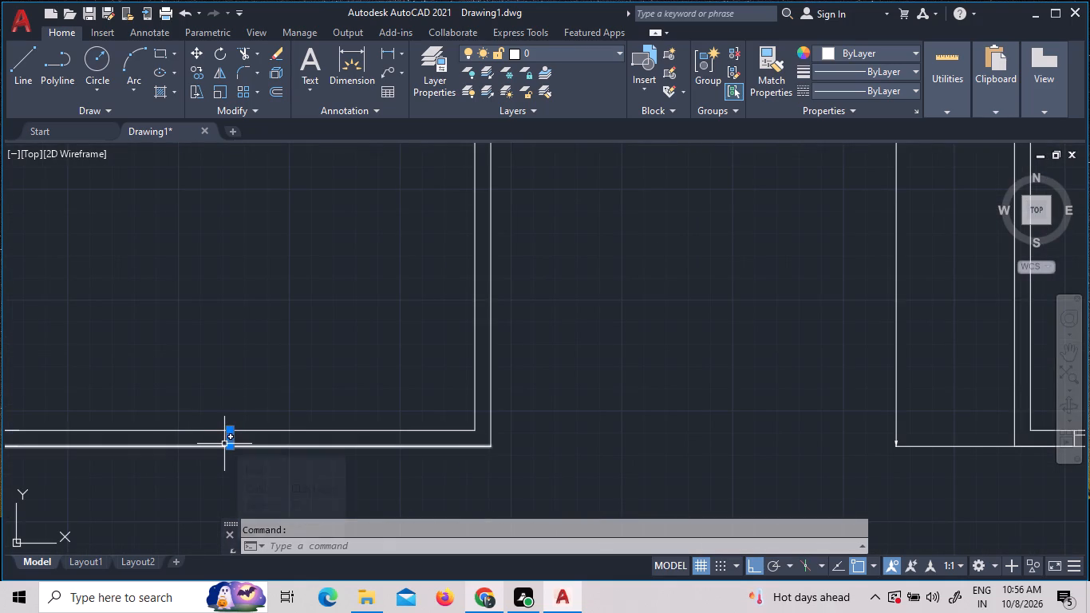
{"action": "key", "text": "Delete"}
Examine the inner and outer wall lines of the first copied plan's front and side walls by highlighting them for continuity.
{"action": "scroll", "coordinate": [195, 612], "scroll_direction": "down", "scroll_amount": 1}
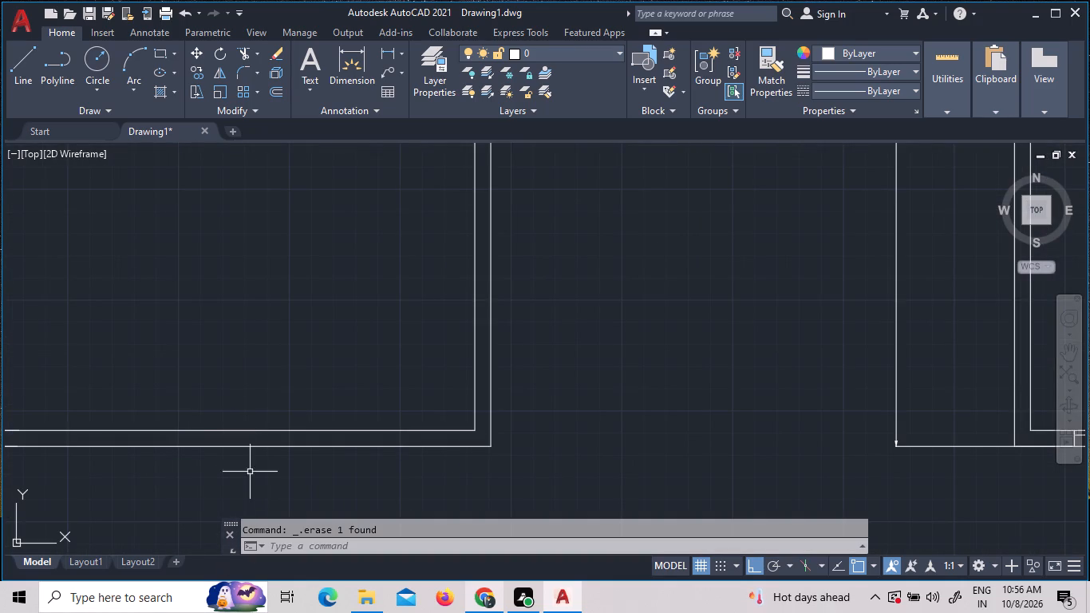
{"action": "left_click", "coordinate": [263, 431]}
{"action": "left_click", "coordinate": [475, 396]}
{"action": "scroll", "coordinate": [464, 423], "scroll_direction": "down", "scroll_amount": 5}
{"action": "scroll", "coordinate": [477, 431], "scroll_direction": "up", "scroll_amount": 2}
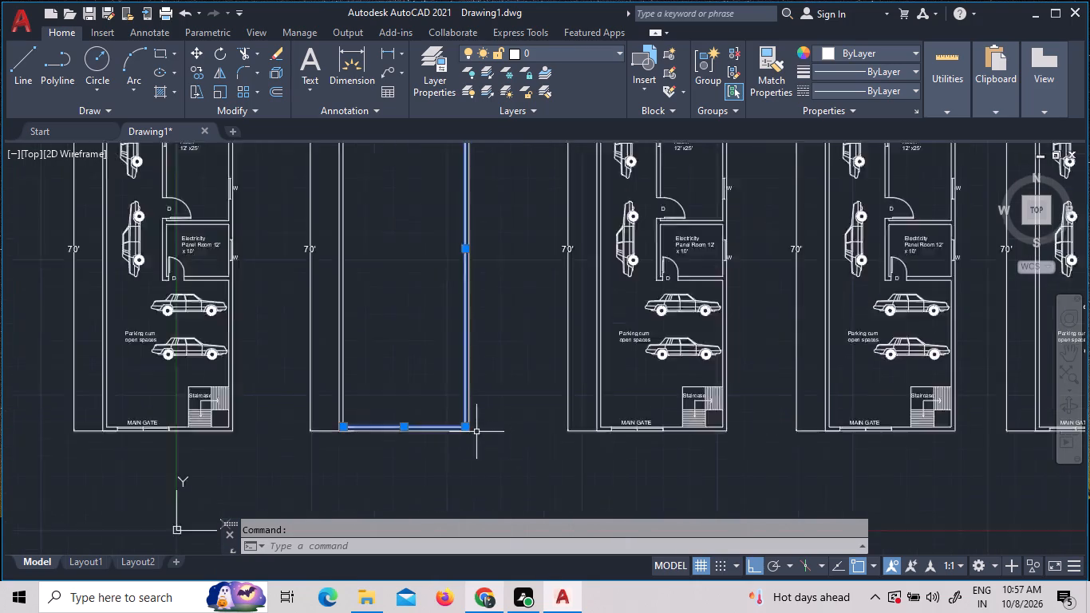
{"action": "scroll", "coordinate": [476, 432], "scroll_direction": "up", "scroll_amount": 2}
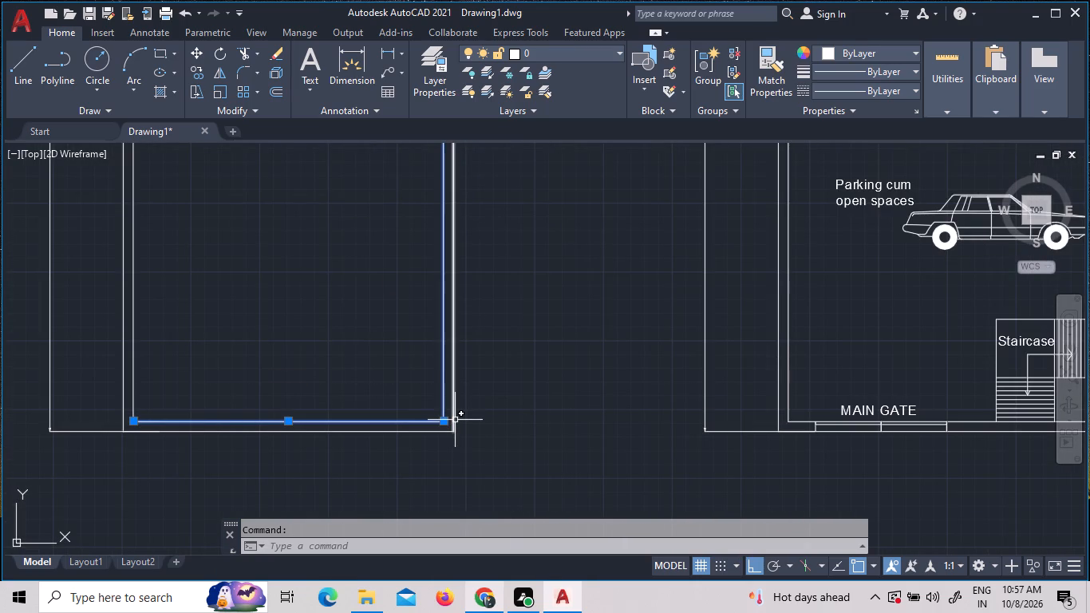
{"action": "left_click", "coordinate": [455, 420]}
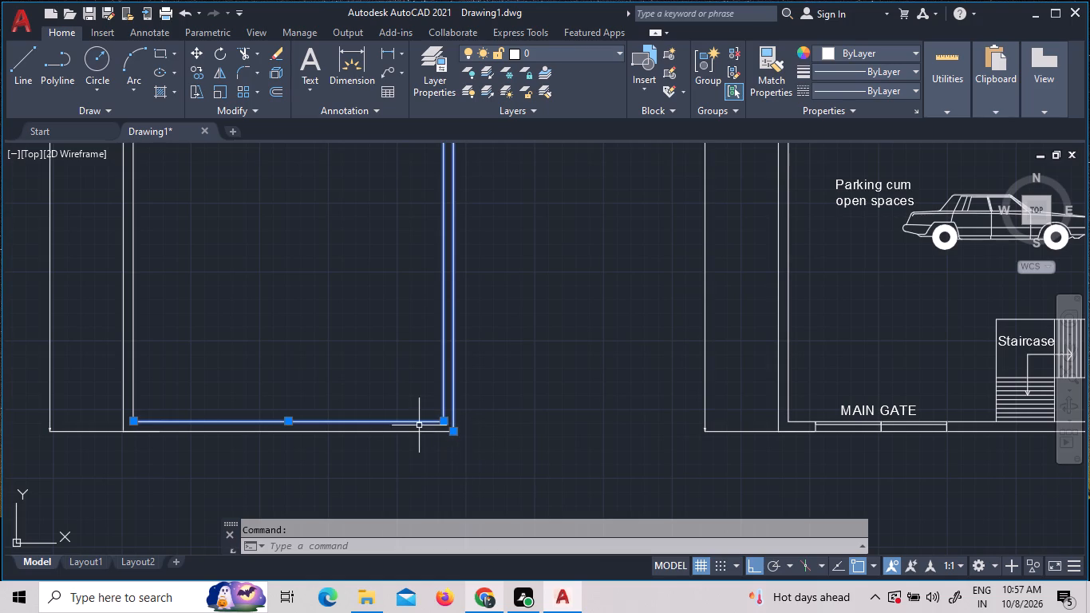
{"action": "left_click", "coordinate": [419, 433]}
{"action": "scroll", "coordinate": [465, 520], "scroll_direction": "down", "scroll_amount": 3}
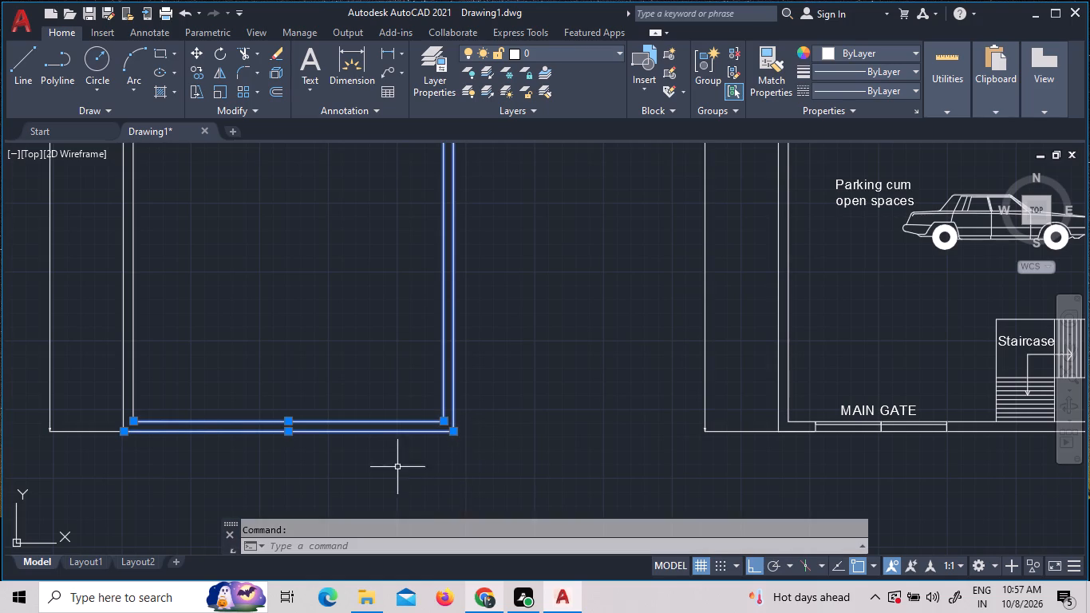
{"action": "scroll", "coordinate": [385, 457], "scroll_direction": "down", "scroll_amount": 3}
{"action": "scroll", "coordinate": [273, 357], "scroll_direction": "up", "scroll_amount": 4}
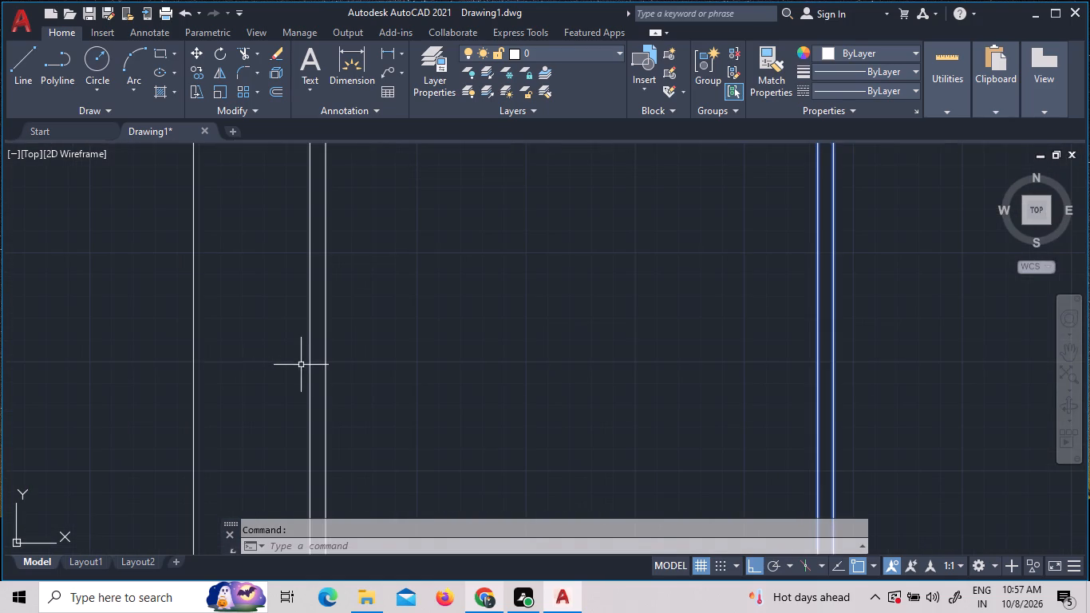
{"action": "left_click", "coordinate": [311, 365]}
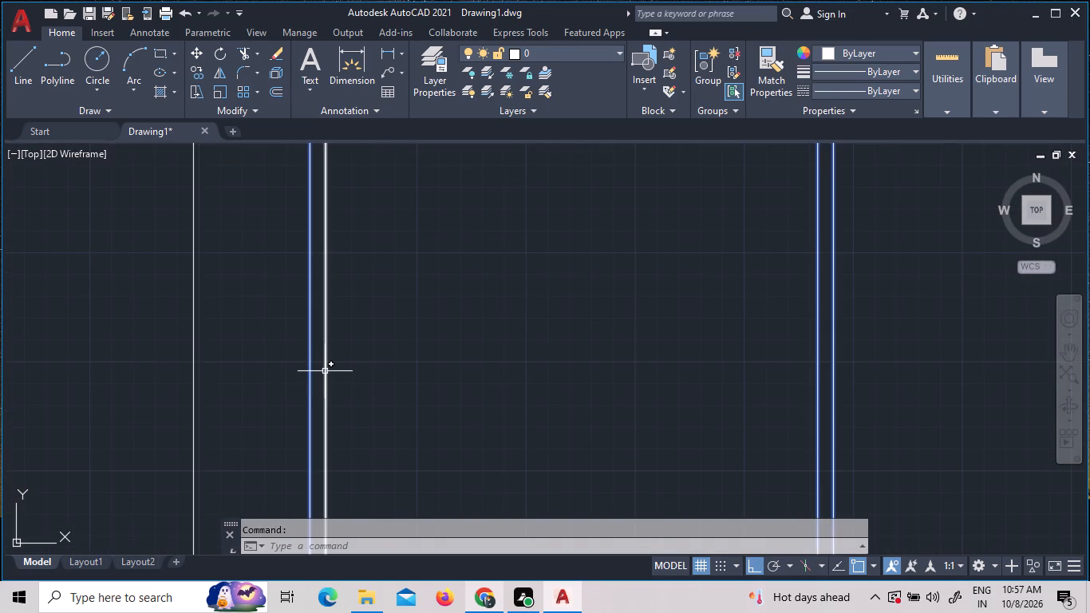
{"action": "left_click", "coordinate": [326, 370]}
{"action": "scroll", "coordinate": [394, 394], "scroll_direction": "down", "scroll_amount": 6}
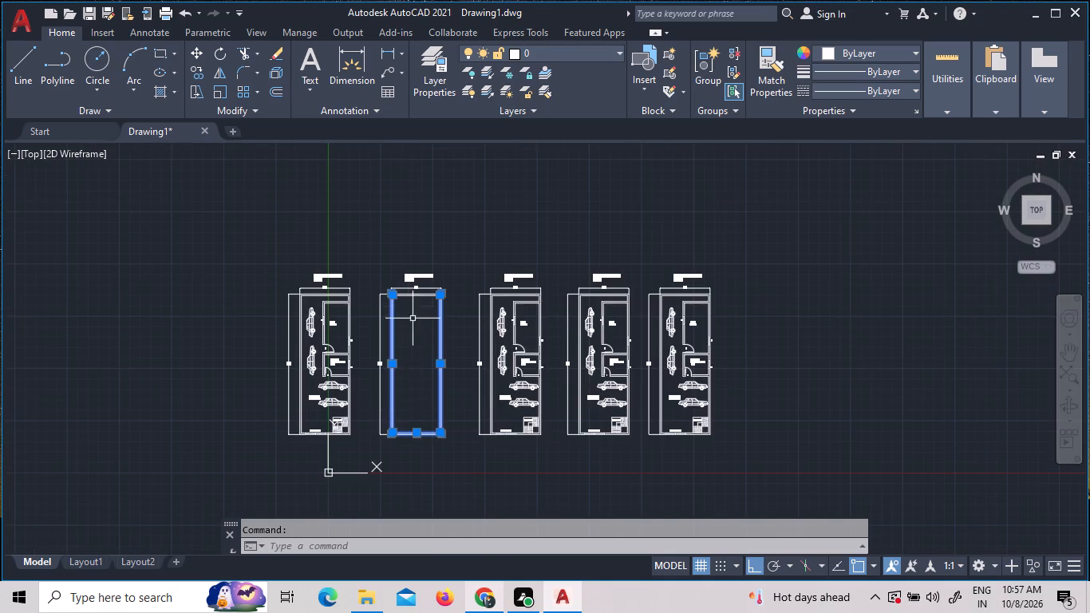
{"action": "scroll", "coordinate": [409, 307], "scroll_direction": "up", "scroll_amount": 6}
{"action": "key", "text": "Escape"}
Erase the three remaining full ground floor plan copies, keeping the original plan and the cleared outer wall outline.
{"action": "scroll", "coordinate": [412, 310], "scroll_direction": "down", "scroll_amount": 2}
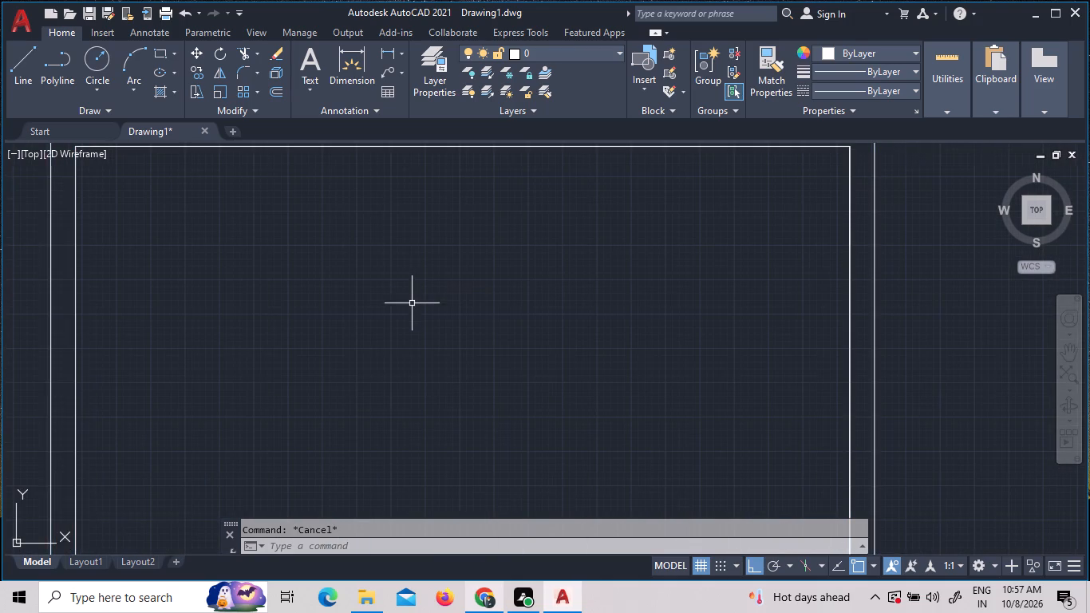
{"action": "scroll", "coordinate": [412, 307], "scroll_direction": "down", "scroll_amount": 3}
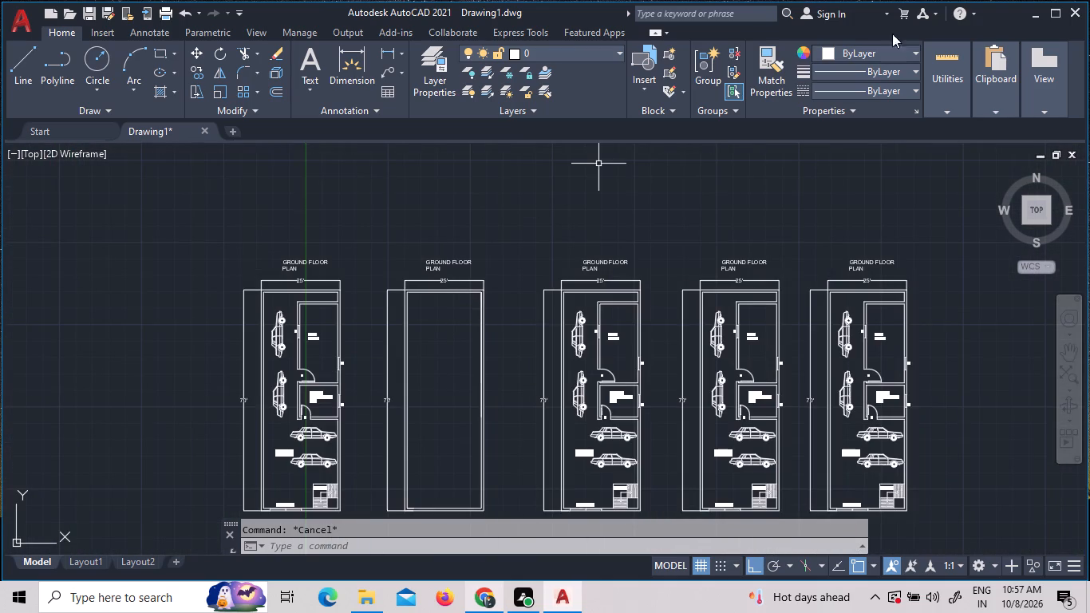
{"action": "scroll", "coordinate": [906, 271], "scroll_direction": "down", "scroll_amount": 2}
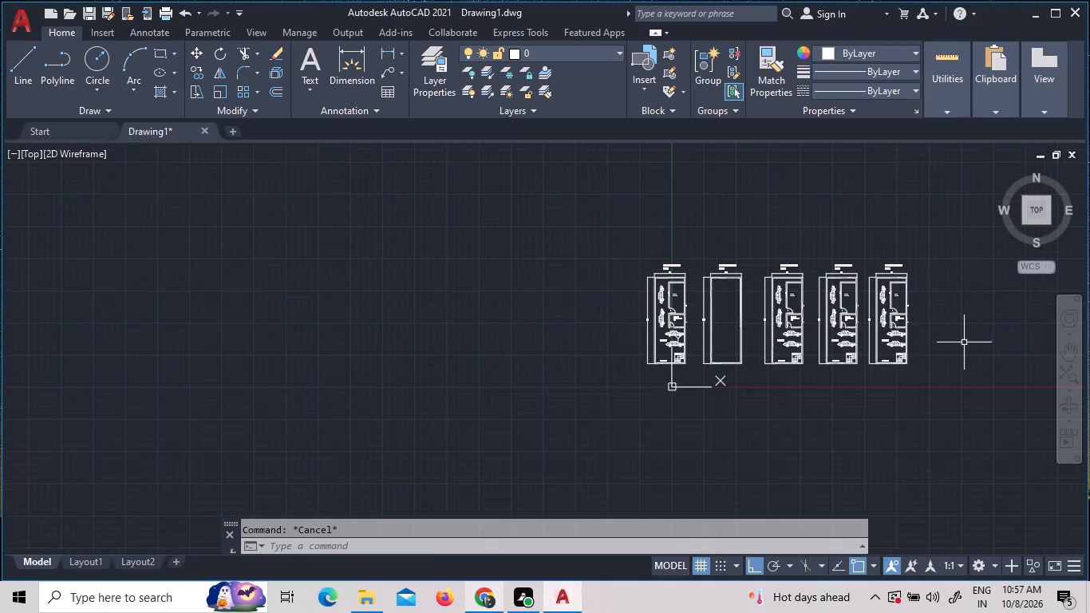
{"action": "scroll", "coordinate": [954, 323], "scroll_direction": "up", "scroll_amount": 3}
{"action": "scroll", "coordinate": [942, 330], "scroll_direction": "down", "scroll_amount": 1}
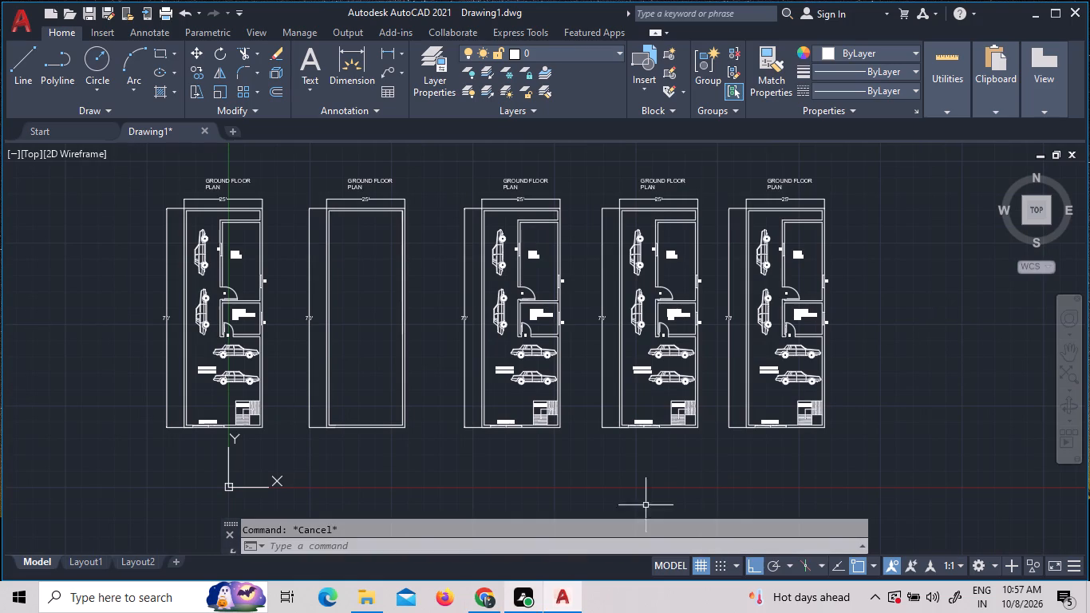
{"action": "left_click", "coordinate": [837, 440]}
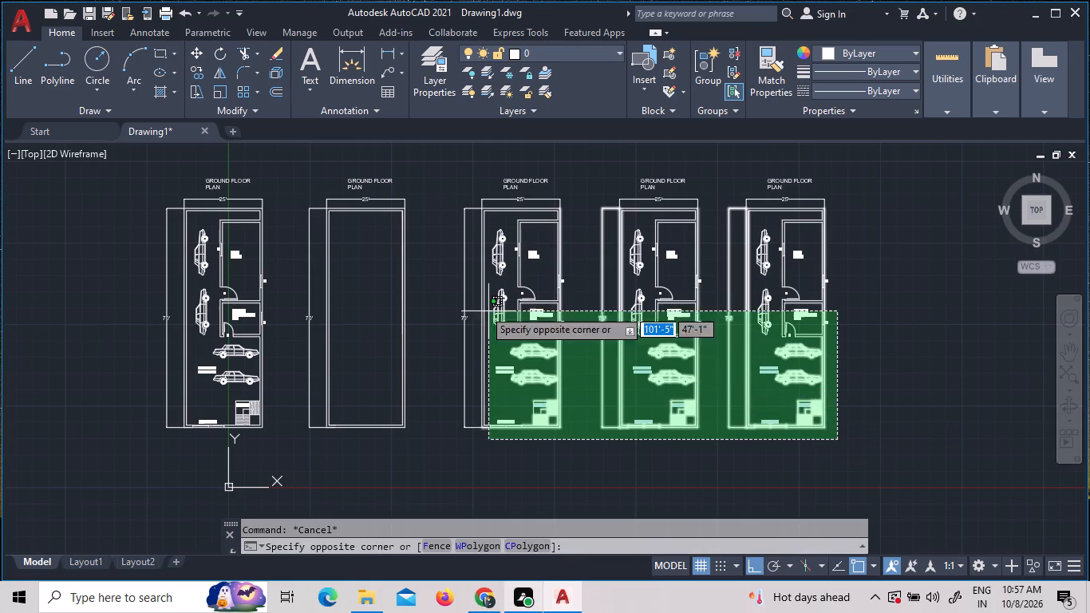
{"action": "left_click", "coordinate": [440, 166]}
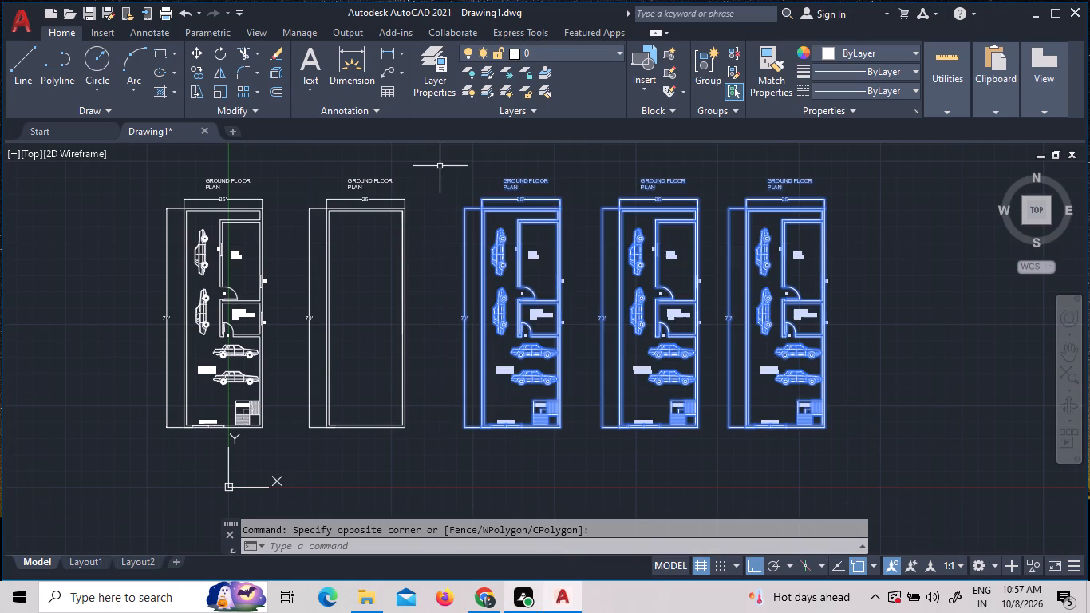
{"action": "key", "text": "Delete"}
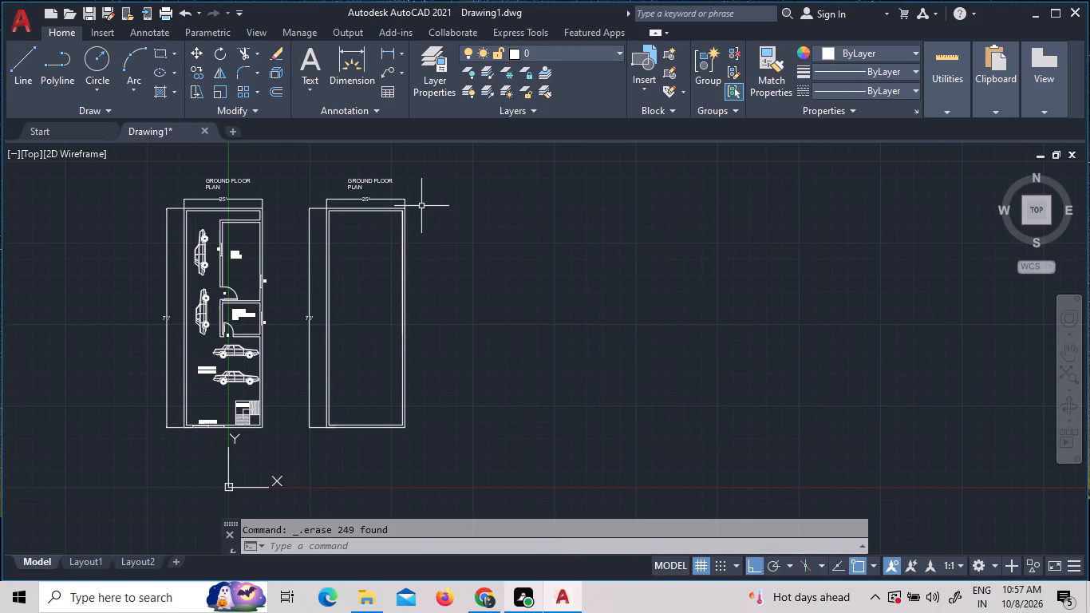
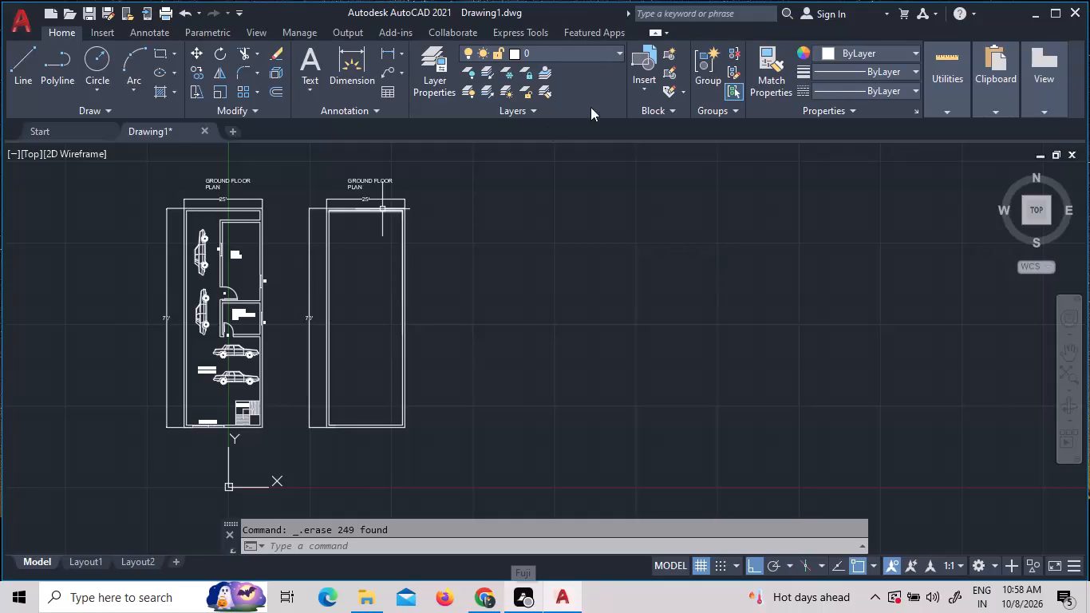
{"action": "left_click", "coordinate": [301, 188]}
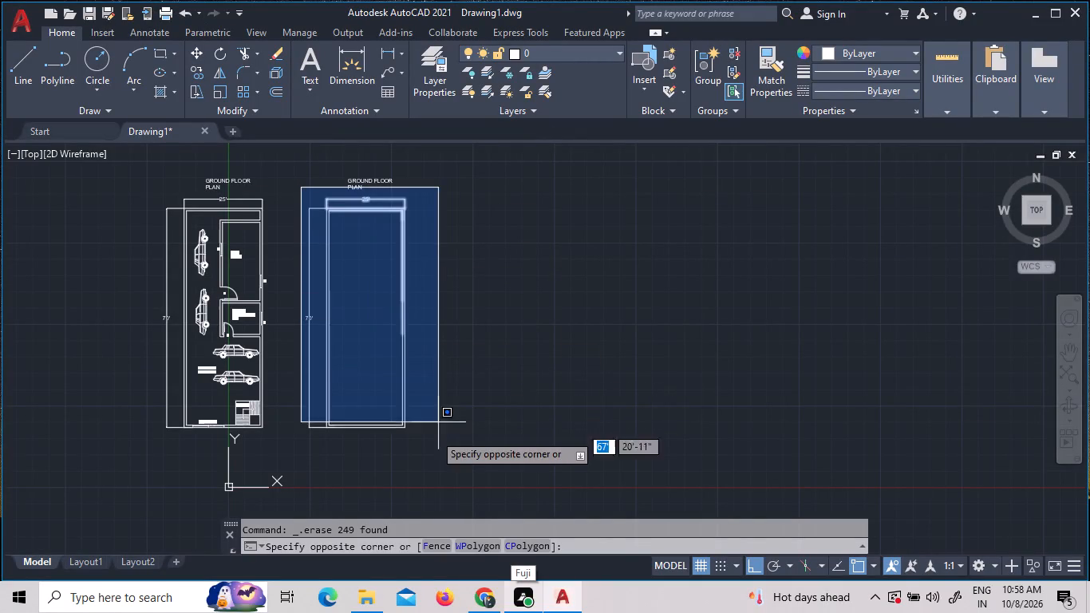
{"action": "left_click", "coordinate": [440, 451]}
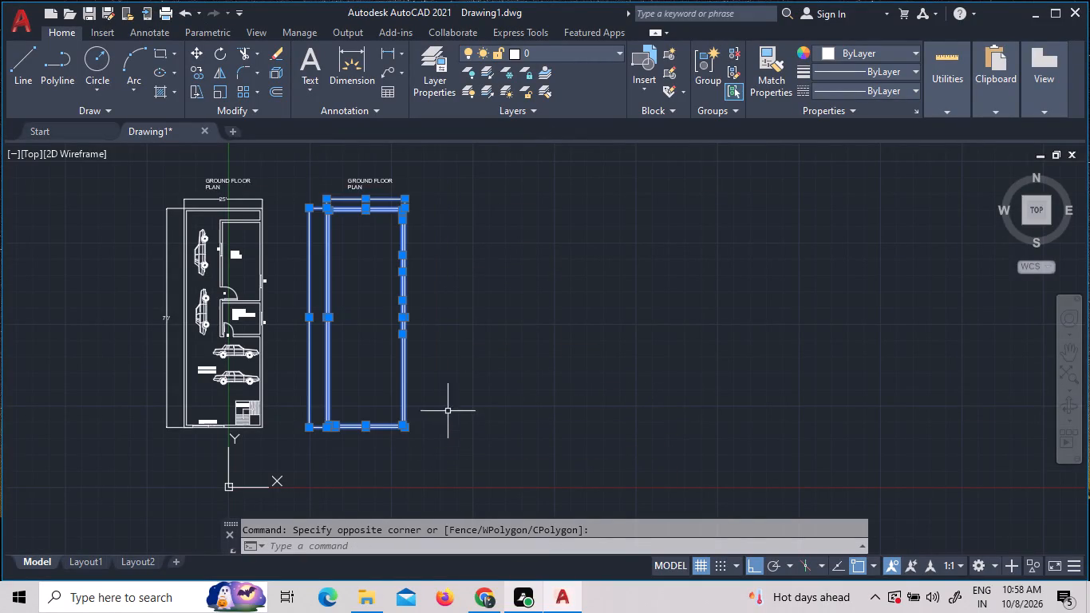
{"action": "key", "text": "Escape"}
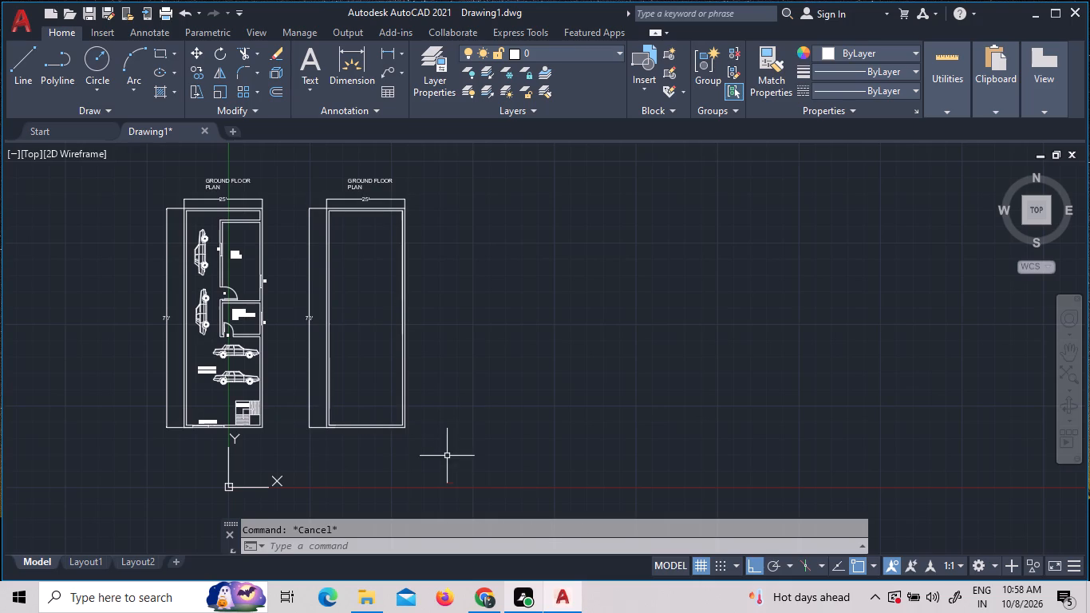
Copy the cleared wall outline with its title and dimensions three times in a horizontal row, about 48'-8", 97'-10" and 141'-1" away.
{"action": "left_click", "coordinate": [447, 467]}
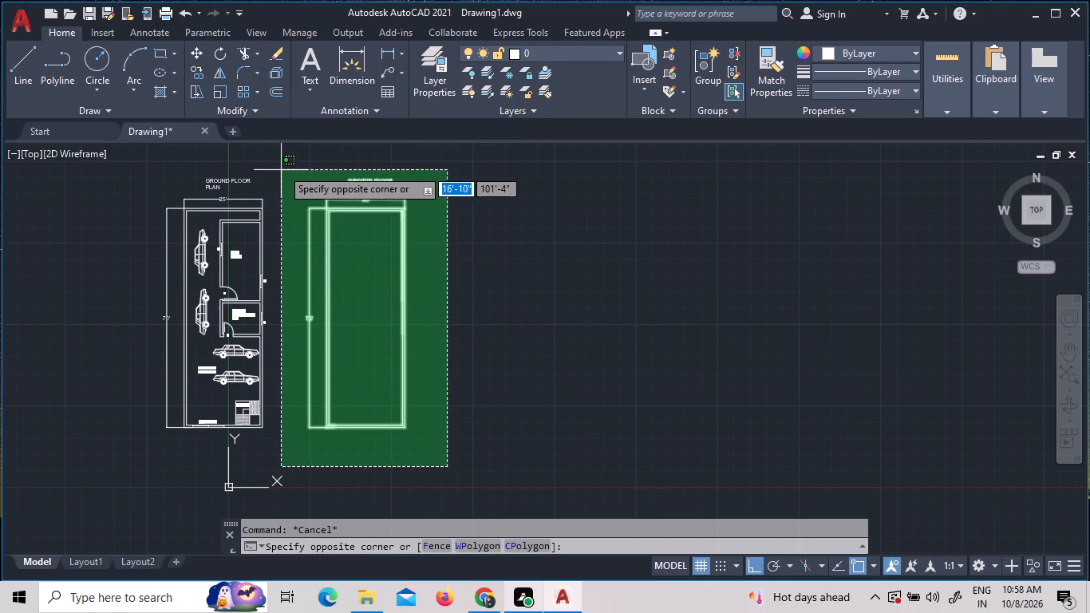
{"action": "left_click", "coordinate": [284, 164]}
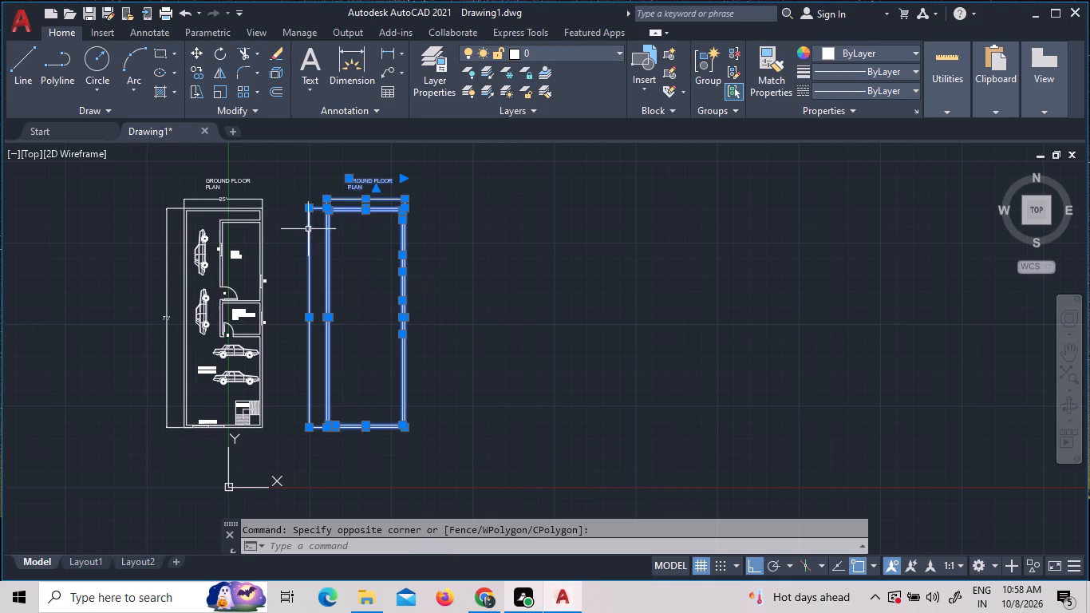
{"action": "right_click", "coordinate": [285, 211]}
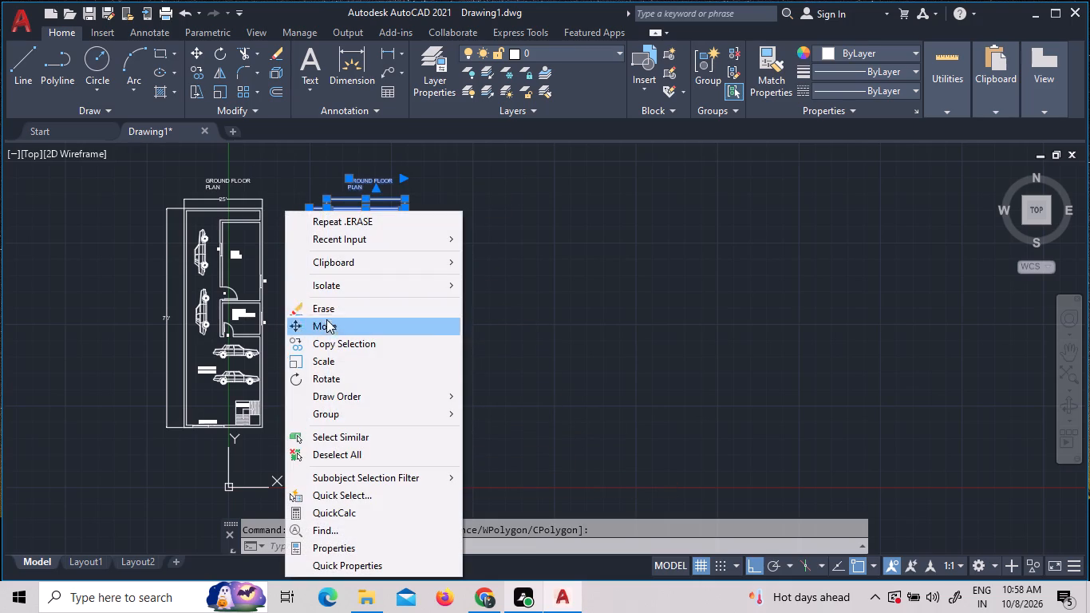
{"action": "left_click", "coordinate": [333, 340]}
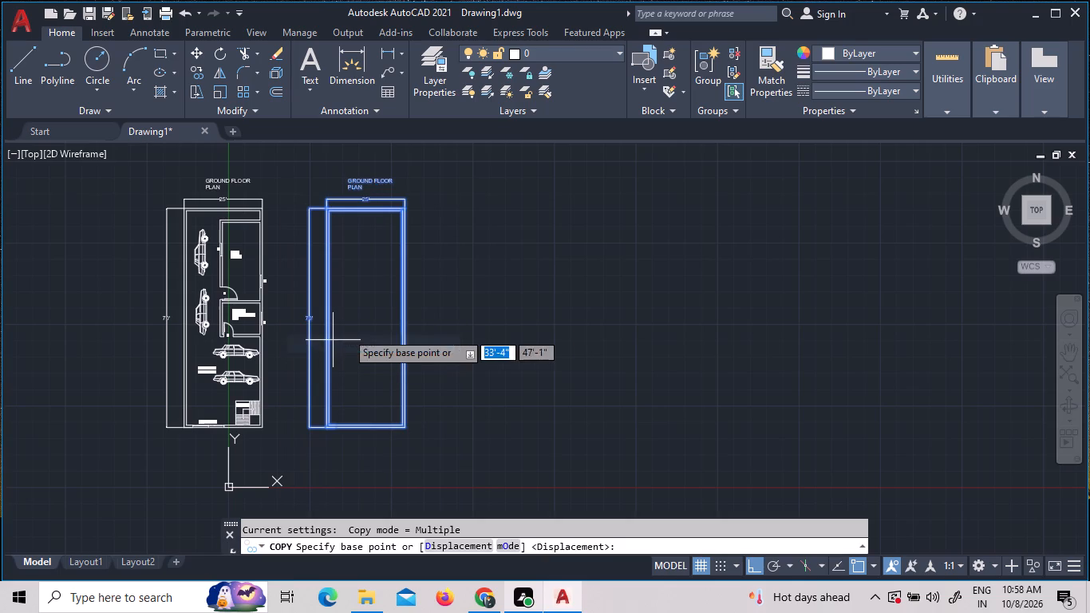
{"action": "left_click", "coordinate": [386, 301]}
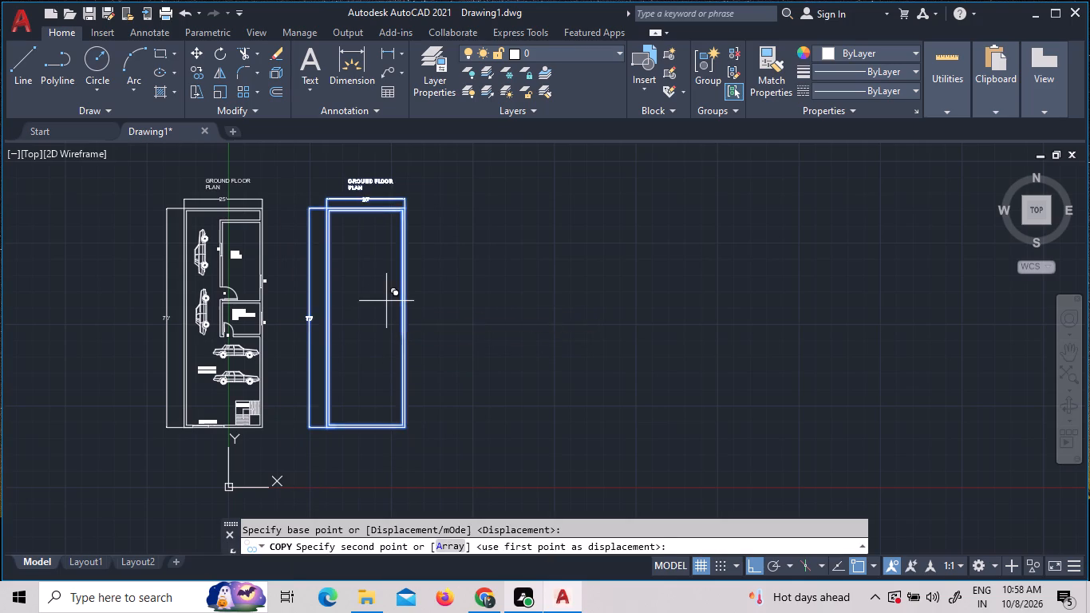
{"action": "left_click", "coordinate": [539, 310]}
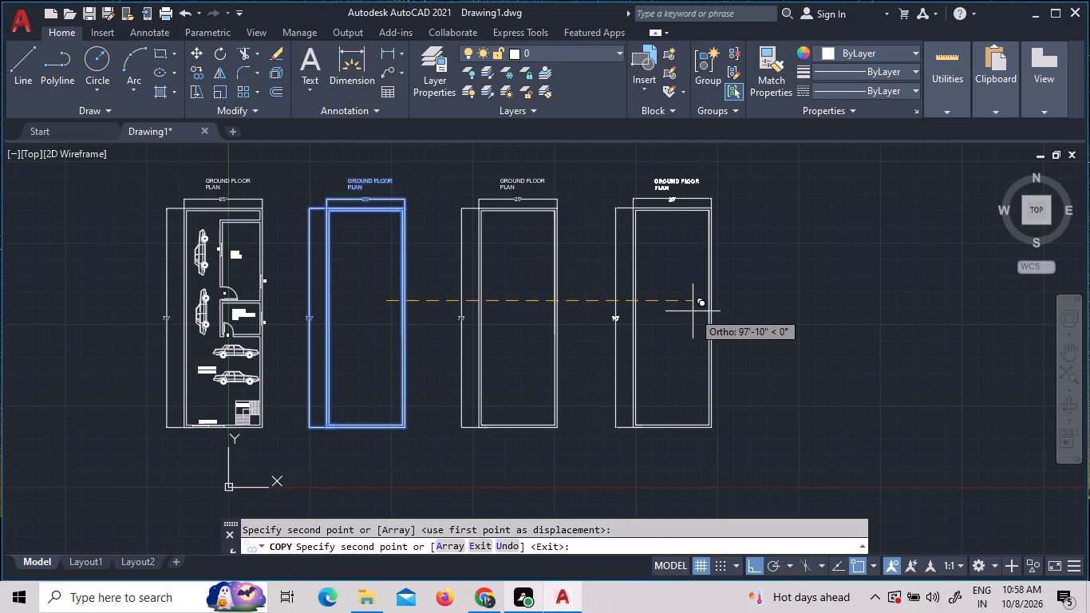
{"action": "left_click", "coordinate": [693, 311]}
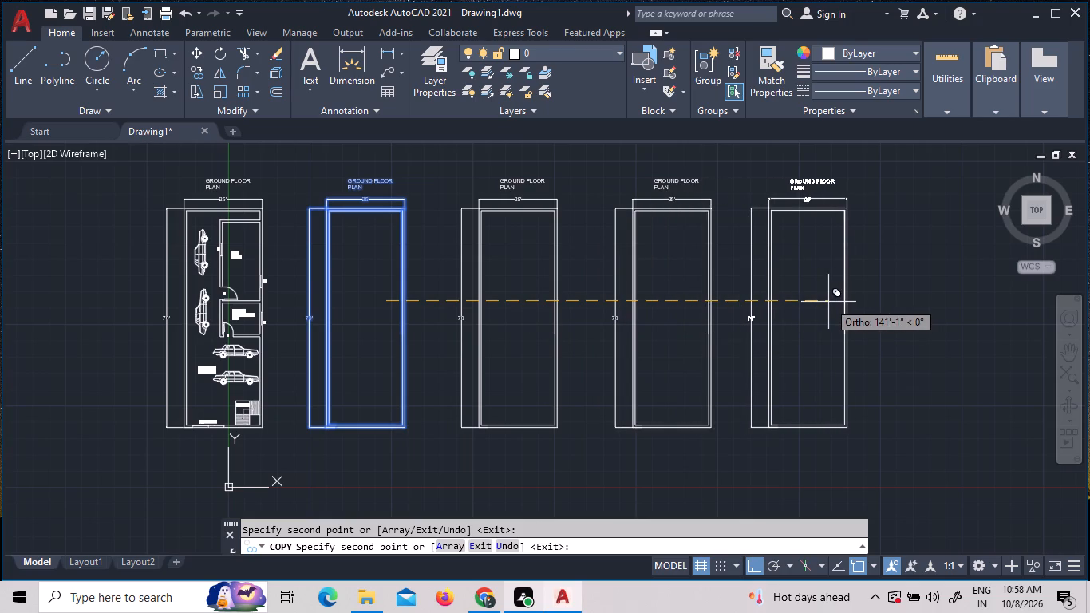
{"action": "left_click", "coordinate": [828, 302]}
{"action": "key", "text": "Escape"}
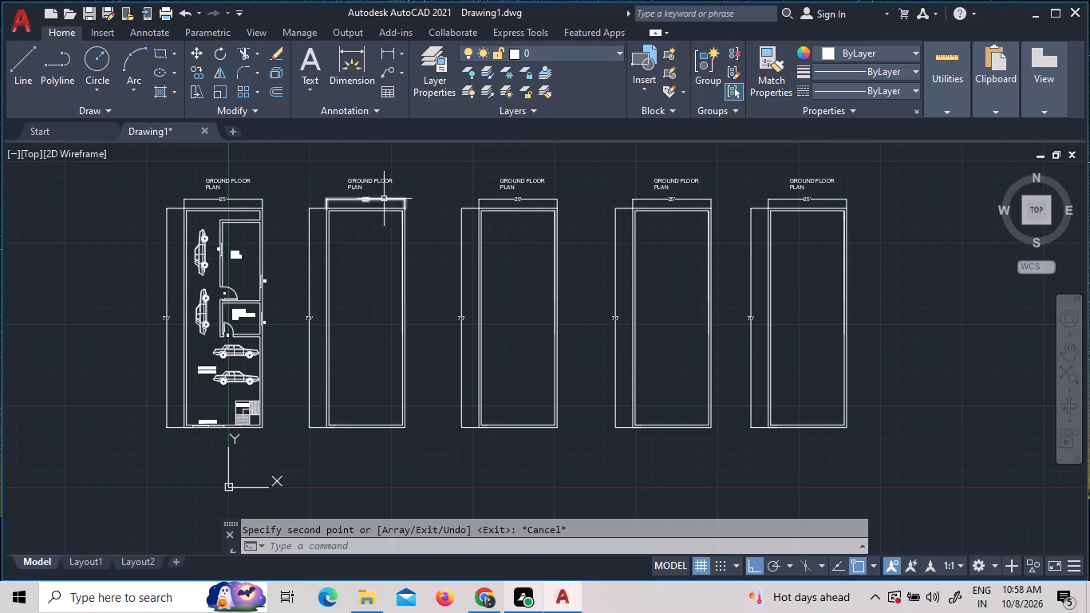
Offset the inner line of the first cleared outline's rear wall 3' toward the plan interior.
{"action": "scroll", "coordinate": [350, 207], "scroll_direction": "up", "scroll_amount": 2}
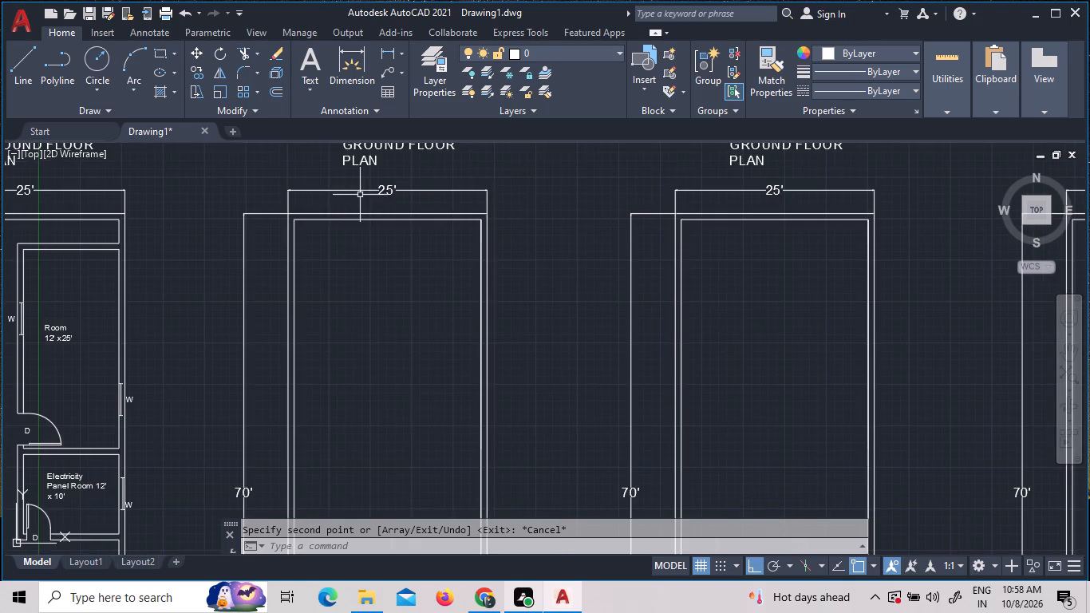
{"action": "scroll", "coordinate": [360, 195], "scroll_direction": "up", "scroll_amount": 2}
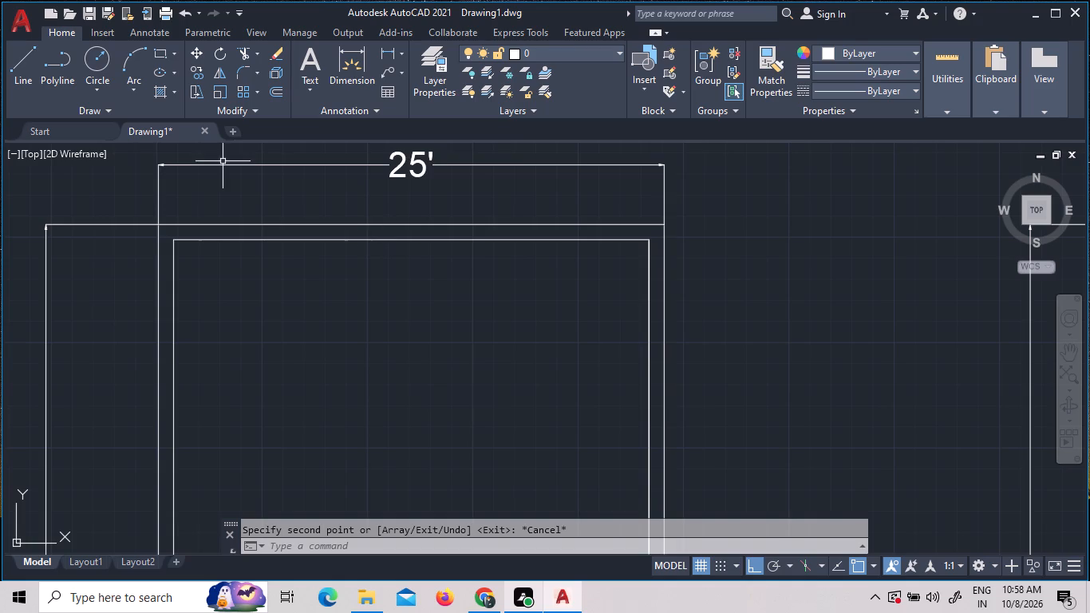
{"action": "scroll", "coordinate": [258, 251], "scroll_direction": "up", "scroll_amount": 1}
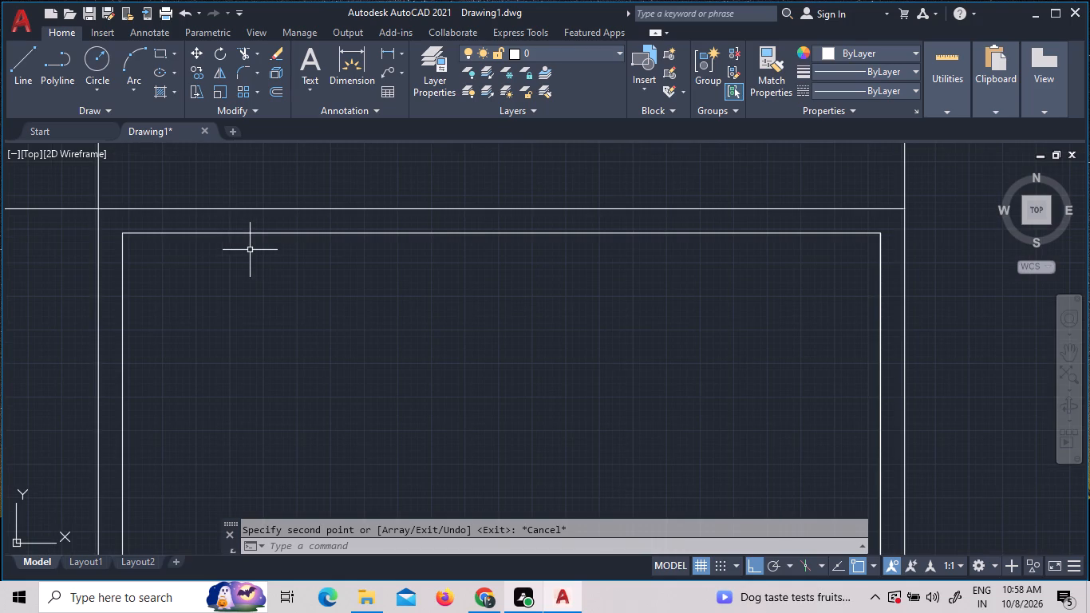
{"action": "scroll", "coordinate": [249, 250], "scroll_direction": "down", "scroll_amount": 1}
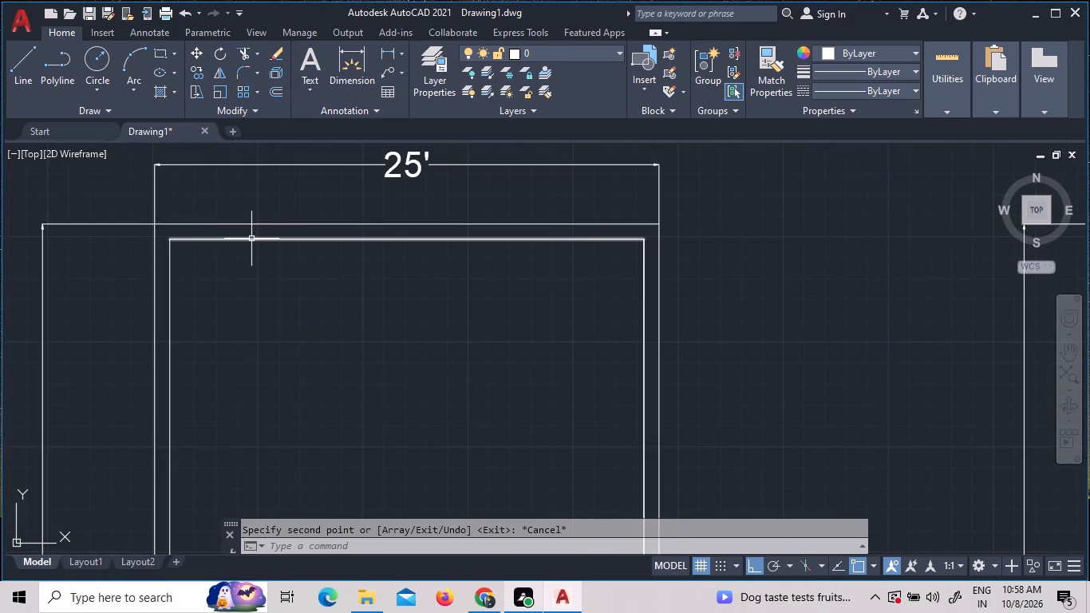
{"action": "key", "text": "o"}
{"action": "key", "text": "Return"}
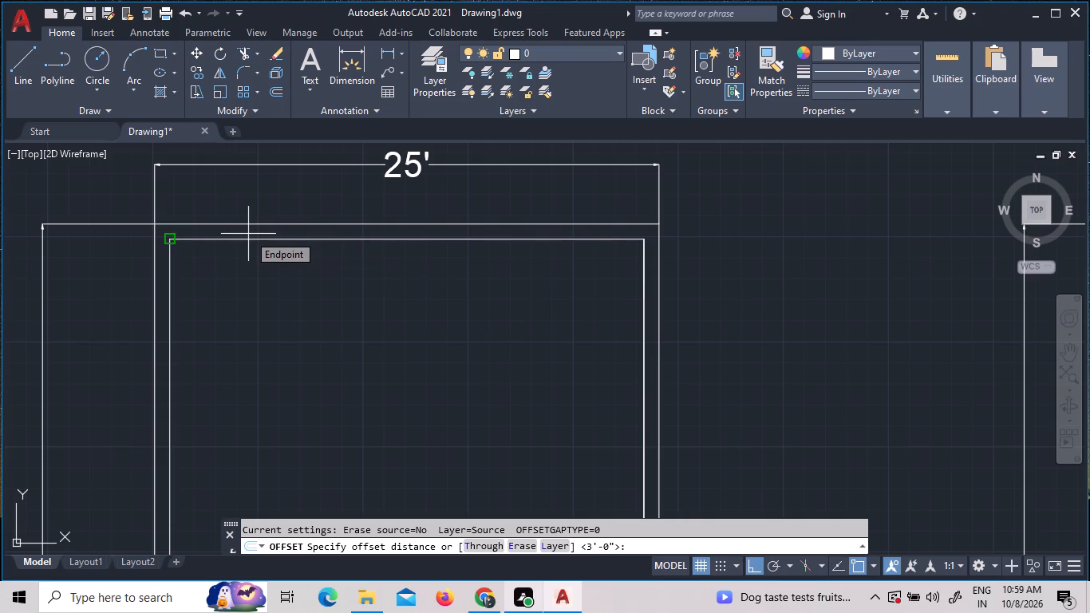
{"action": "key", "text": "3"}
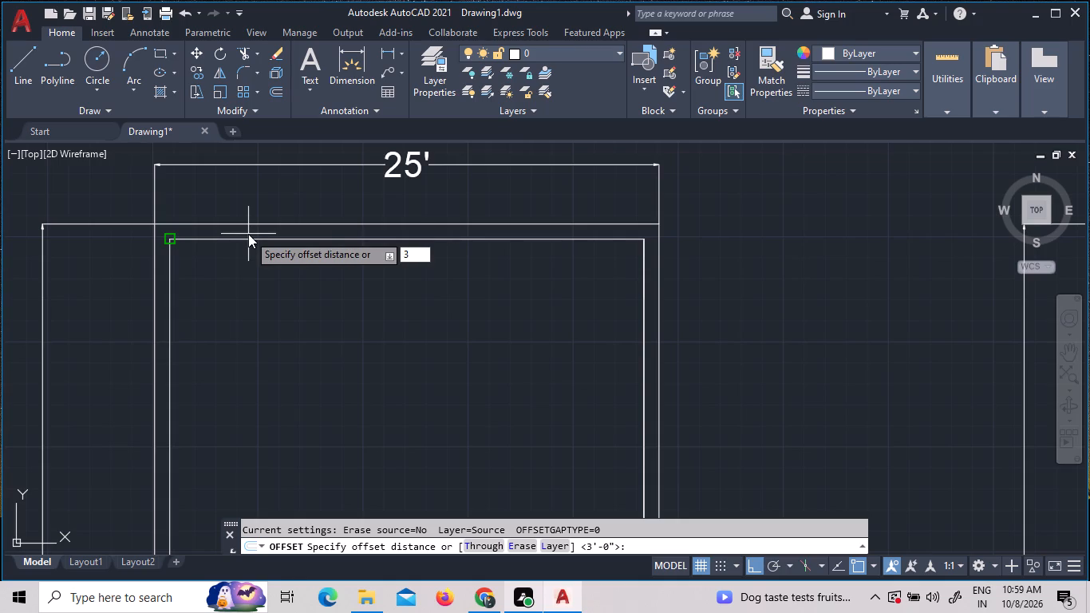
{"action": "key", "text": "apostrophe"}
{"action": "key", "text": "Return"}
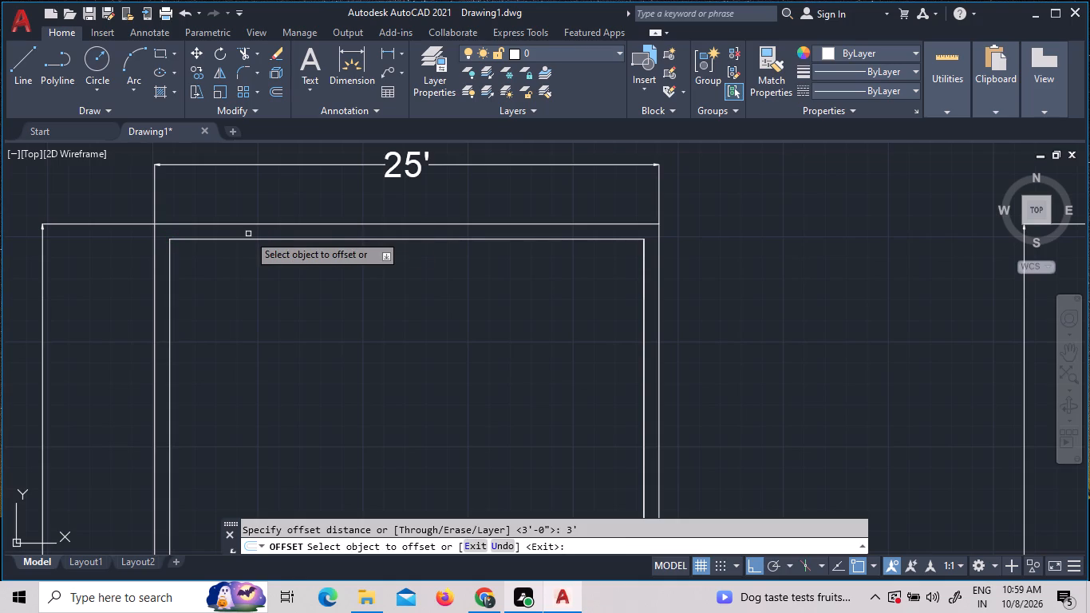
{"action": "left_click", "coordinate": [251, 240]}
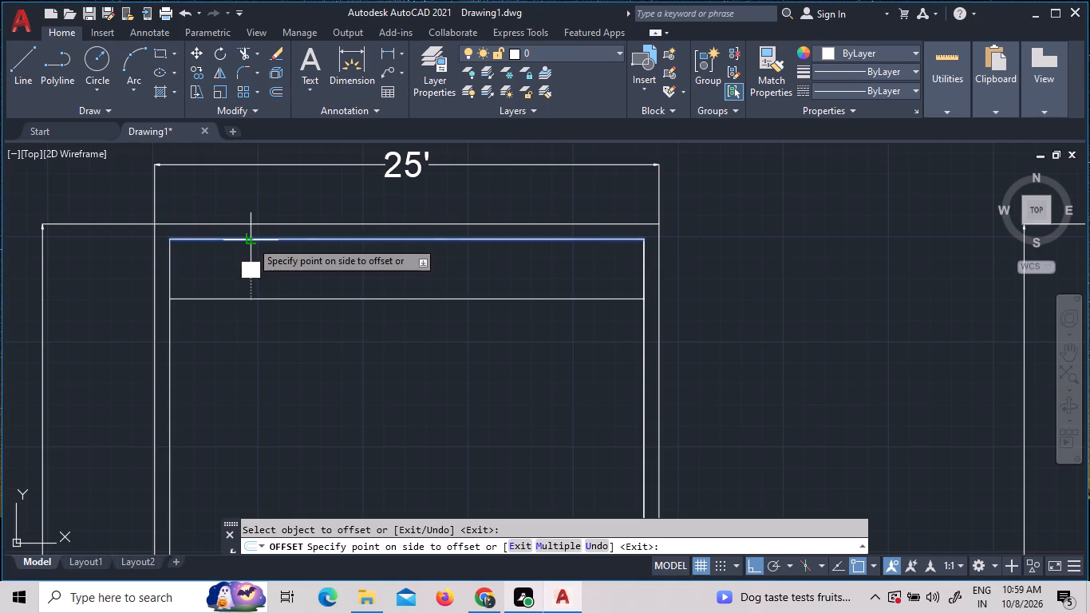
{"action": "left_click", "coordinate": [255, 263]}
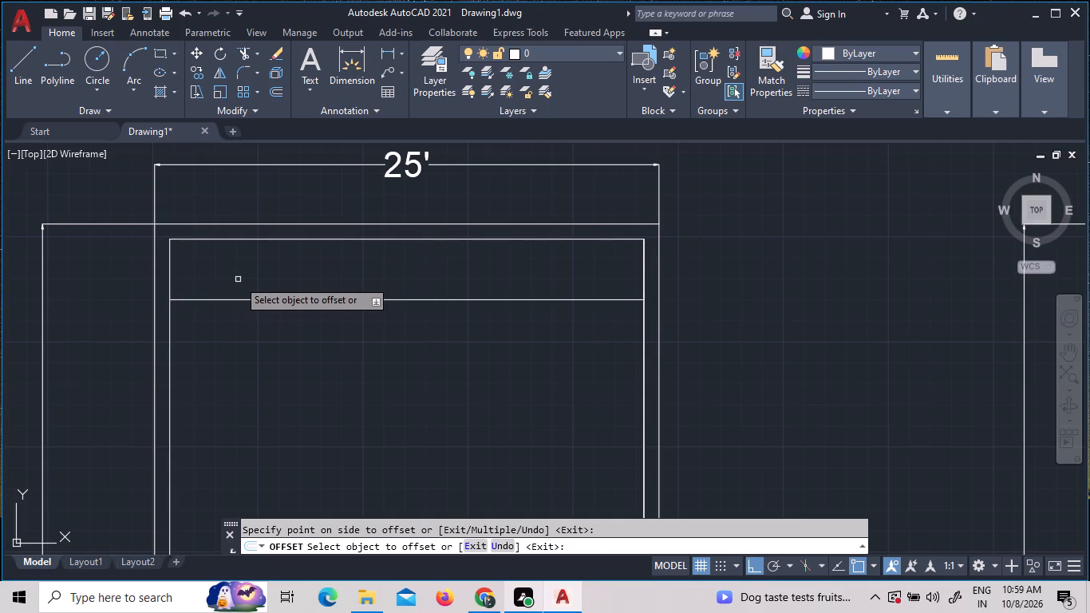
{"action": "key", "text": "Escape"}
Offset the new cross line 9" further into the plan to form a partition wall behind the rear strip.
{"action": "type", "text": "O\\"}
{"action": "key", "text": "Return"}
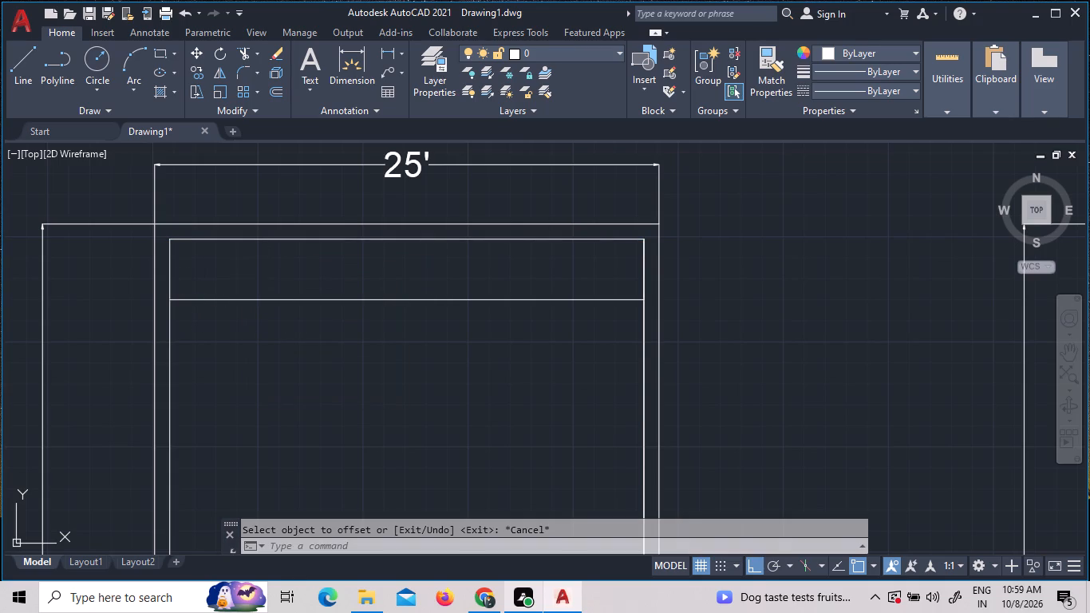
{"action": "key", "text": "Escape"}
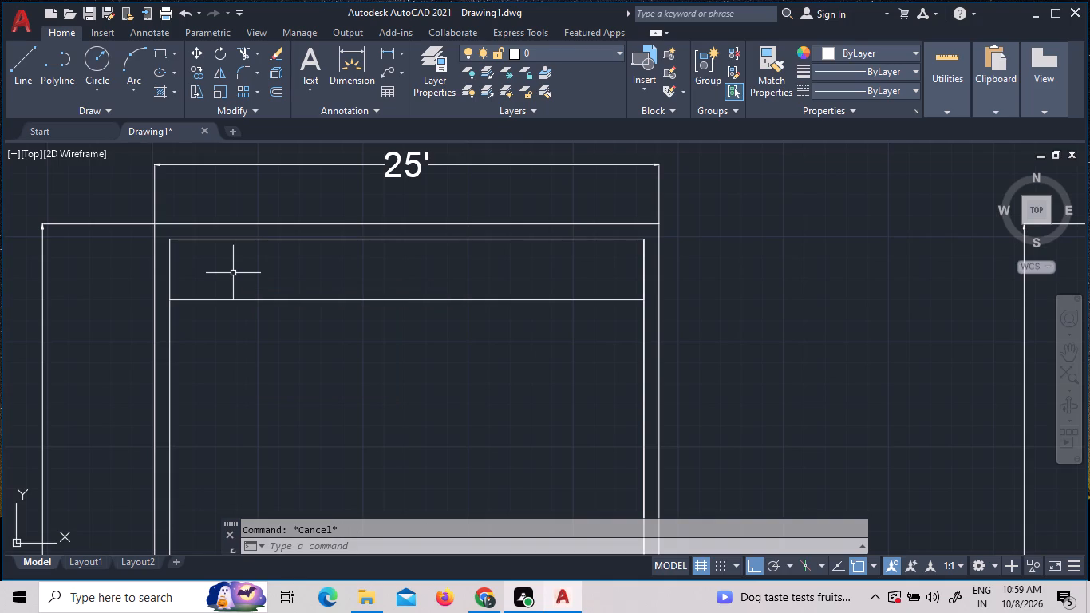
{"action": "key", "text": "o"}
{"action": "key", "text": "Return"}
{"action": "key", "text": "9"}
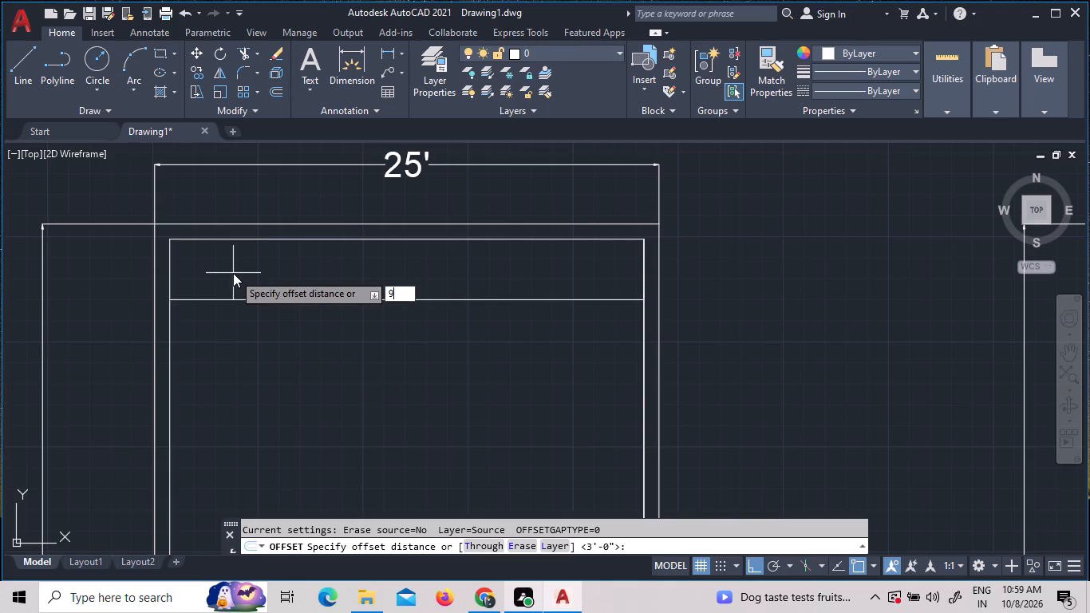
{"action": "key", "text": "shift+quotedbl"}
{"action": "key", "text": "Return"}
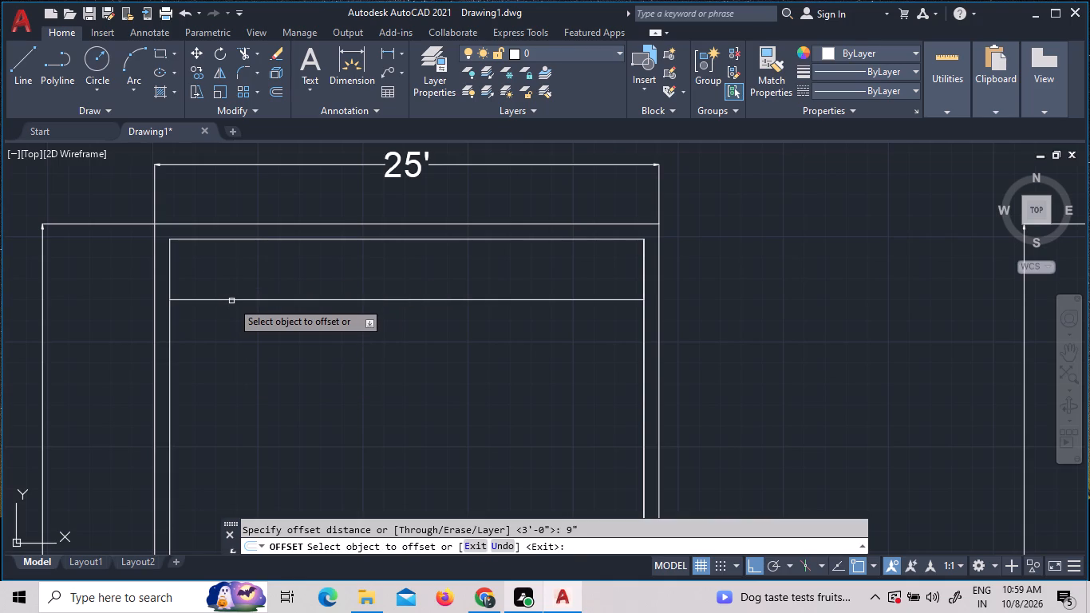
{"action": "left_click", "coordinate": [231, 301]}
{"action": "left_click", "coordinate": [235, 323]}
{"action": "key", "text": "Escape"}
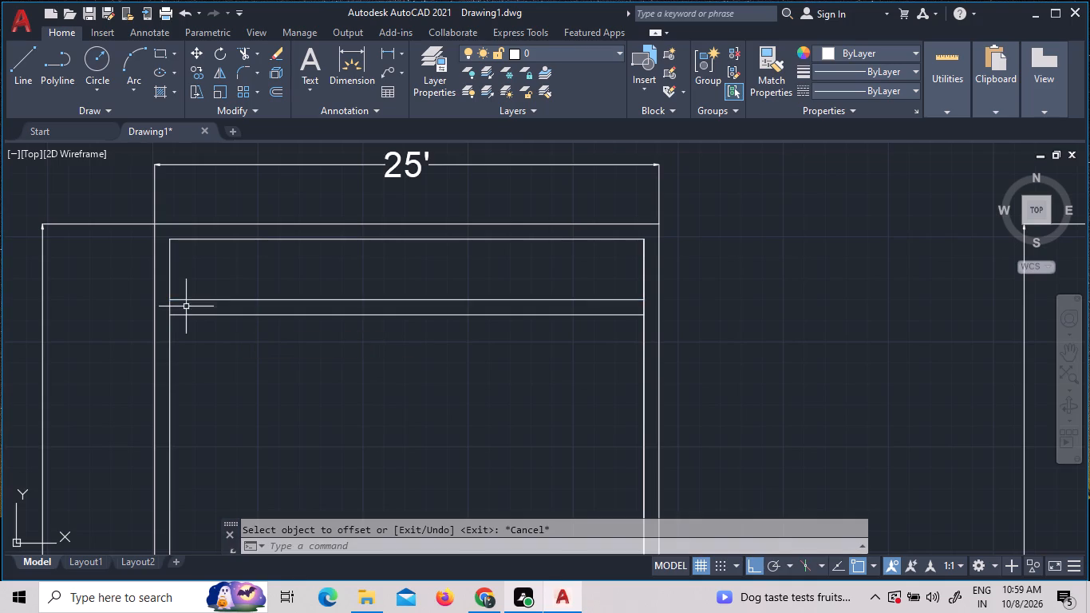
Trim the inner side wall lines between the two partition lines at both ends of the 9" wall.
{"action": "key", "text": "t"}
{"action": "key", "text": "r"}
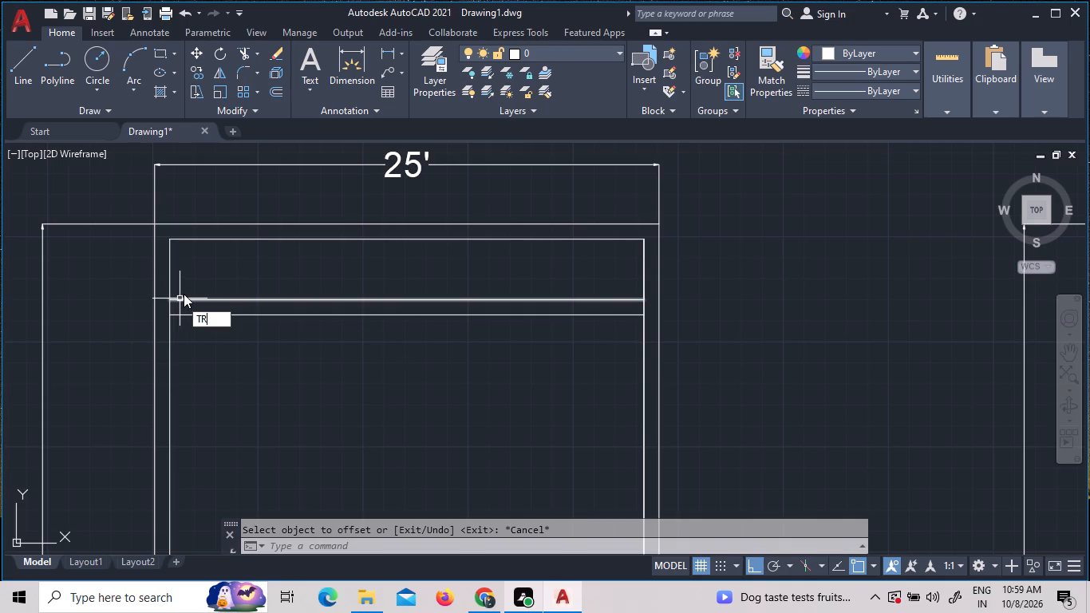
{"action": "key", "text": "space"}
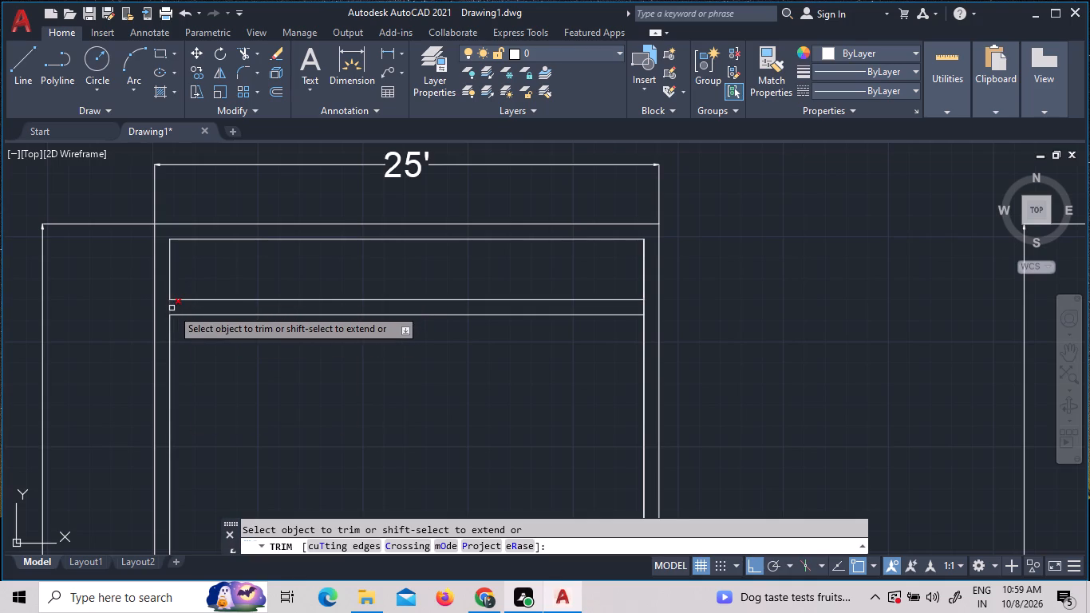
{"action": "left_click", "coordinate": [172, 308]}
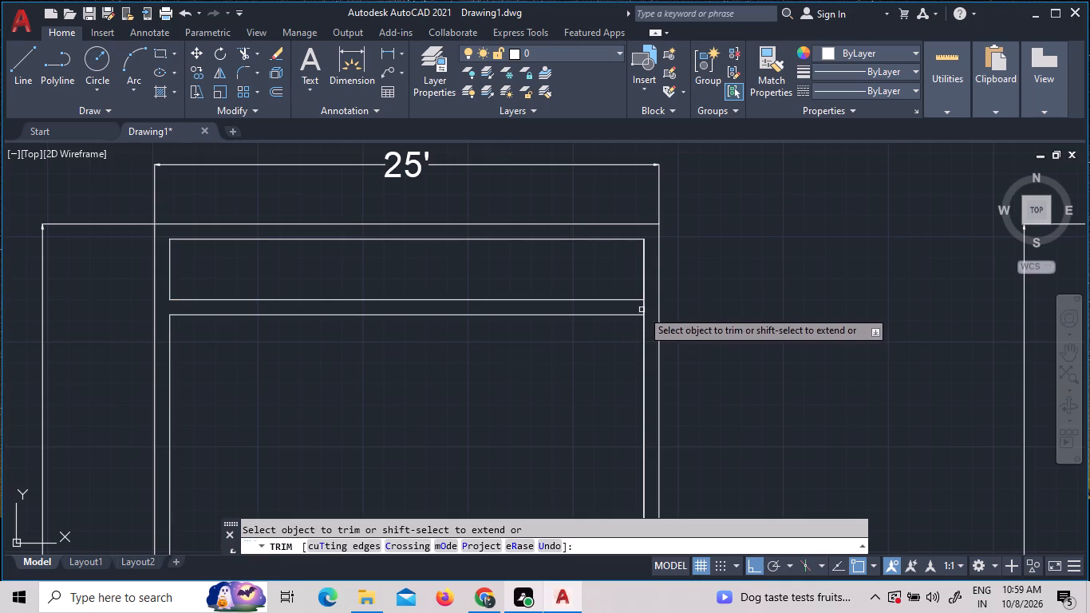
{"action": "left_click", "coordinate": [644, 309]}
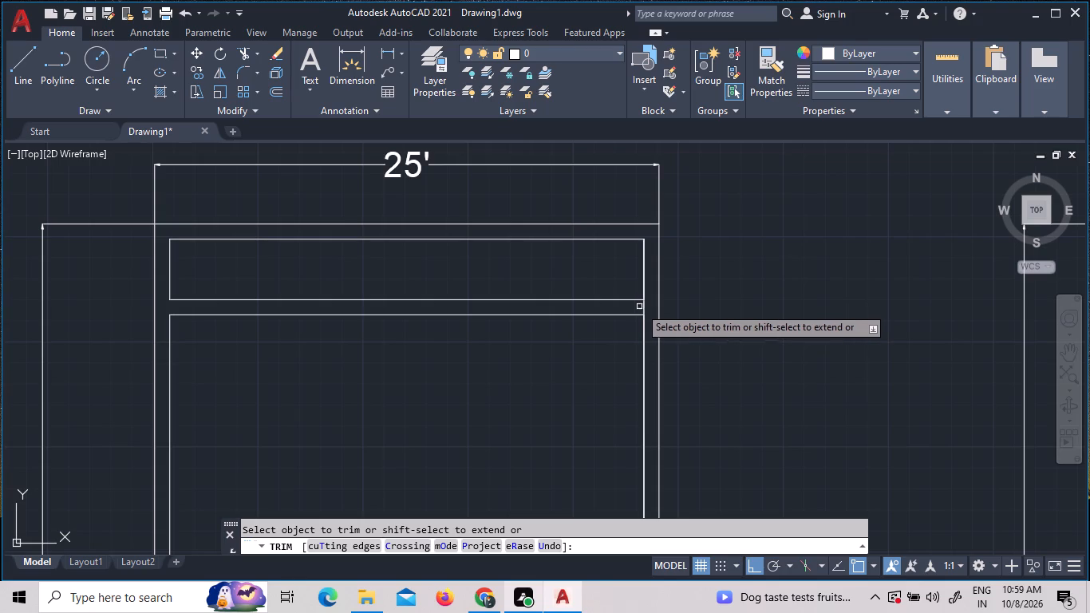
{"action": "left_click", "coordinate": [646, 306]}
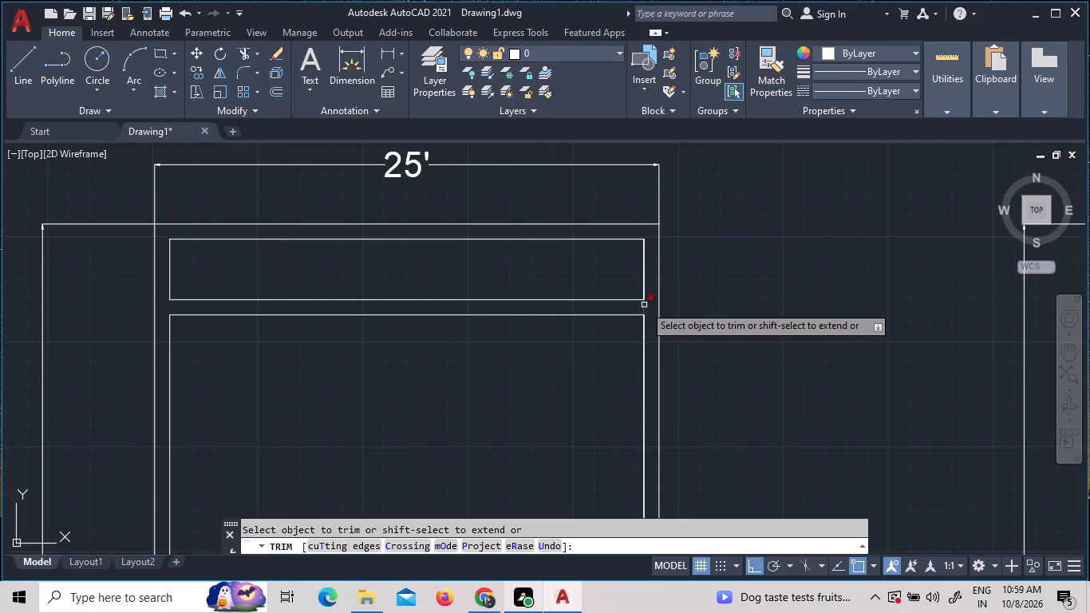
{"action": "left_click", "coordinate": [644, 305]}
{"action": "key", "text": "Escape"}
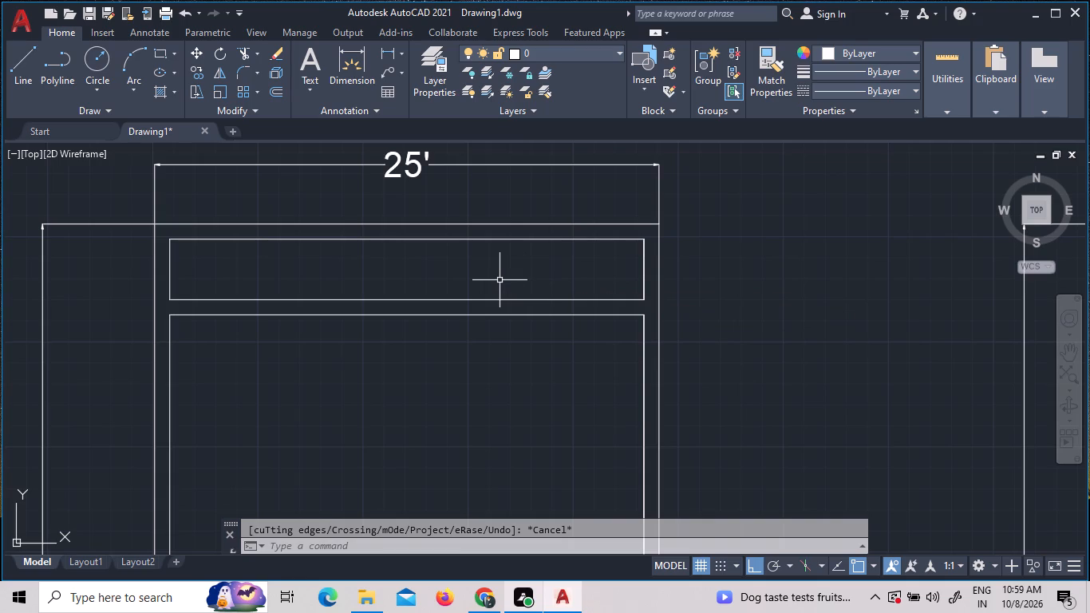
Offset the two inner side wall lines of the rear strip 10' toward the middle of the strip.
{"action": "key", "text": "o"}
{"action": "key", "text": "Return"}
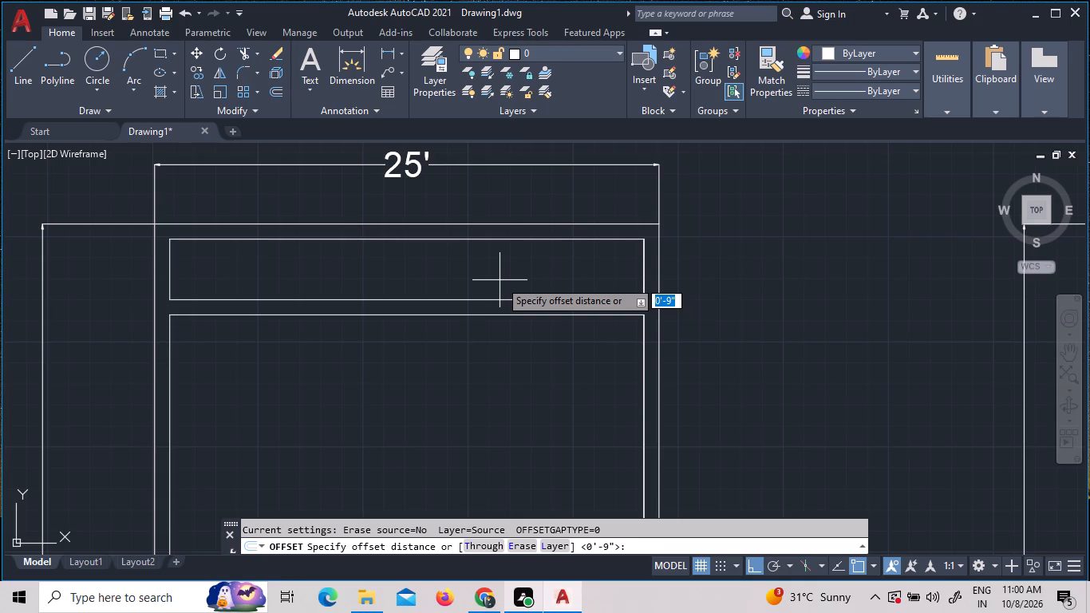
{"action": "type", "text": "10'"}
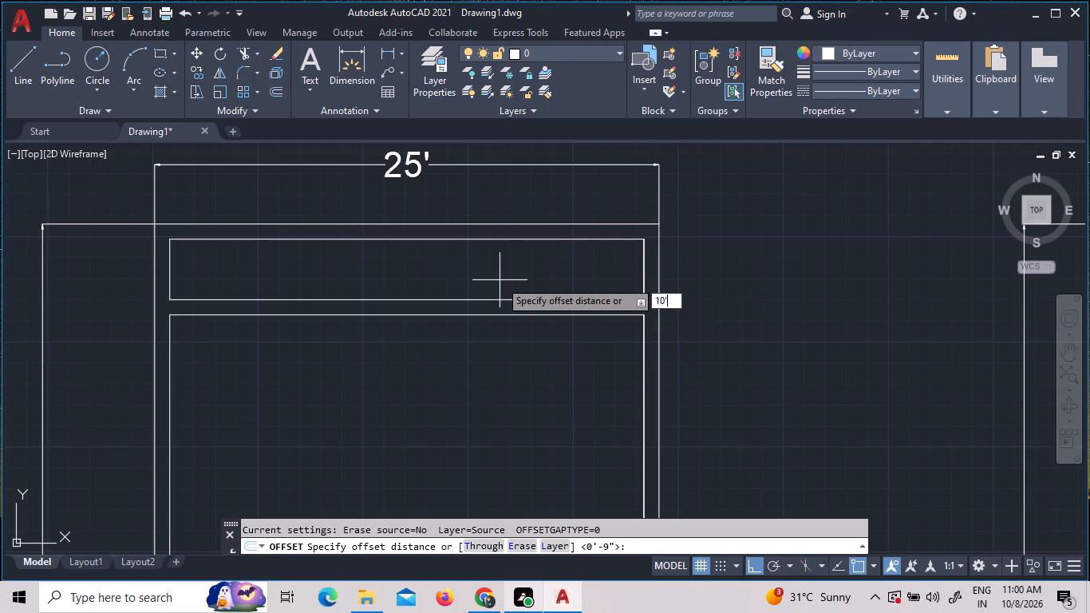
{"action": "key", "text": "Return"}
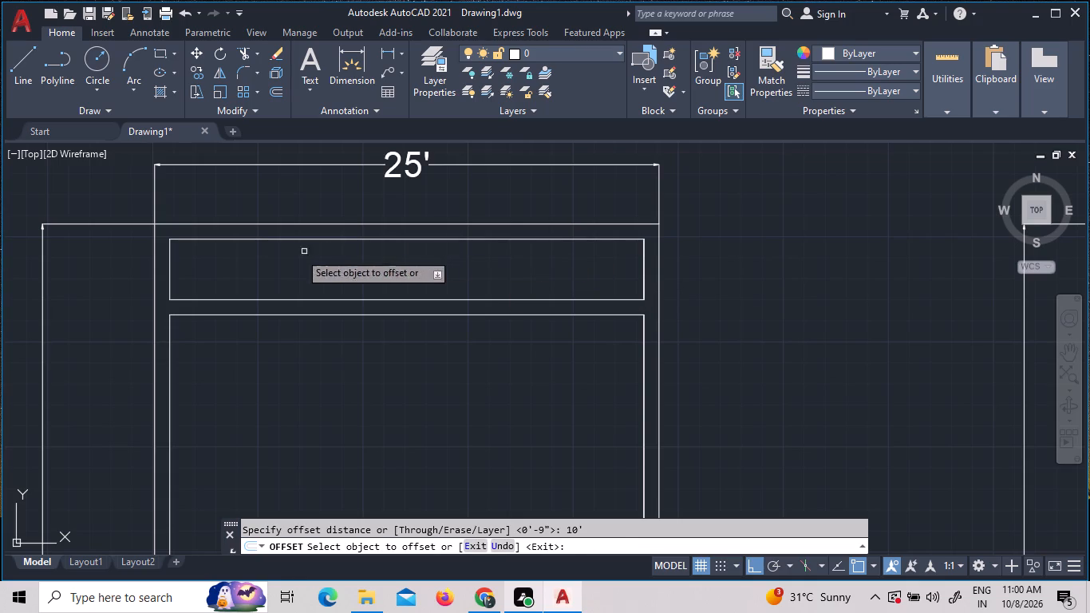
{"action": "left_click", "coordinate": [170, 263]}
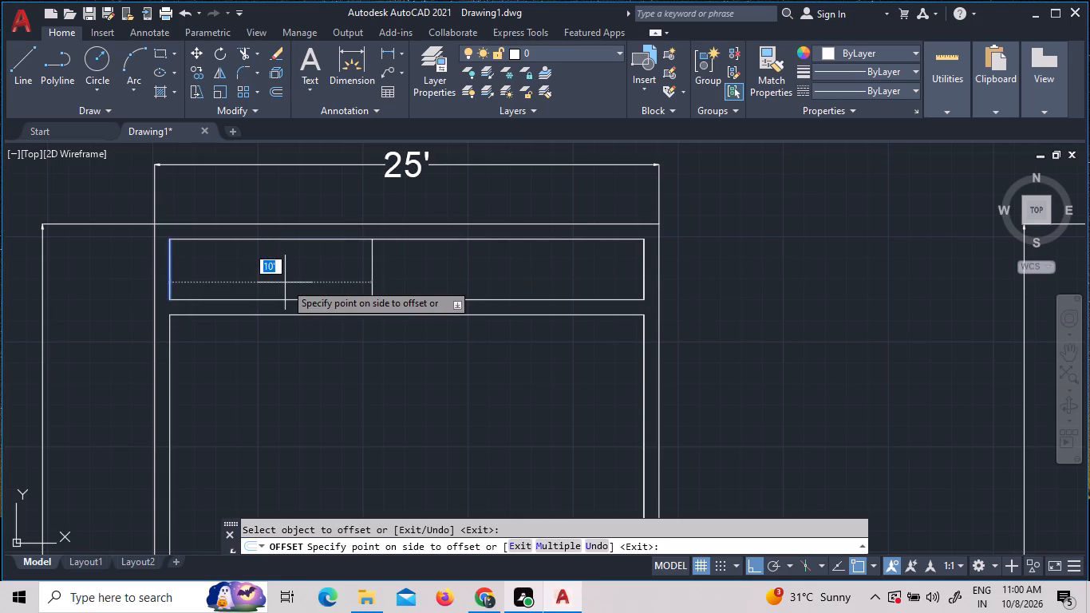
{"action": "left_click", "coordinate": [285, 283]}
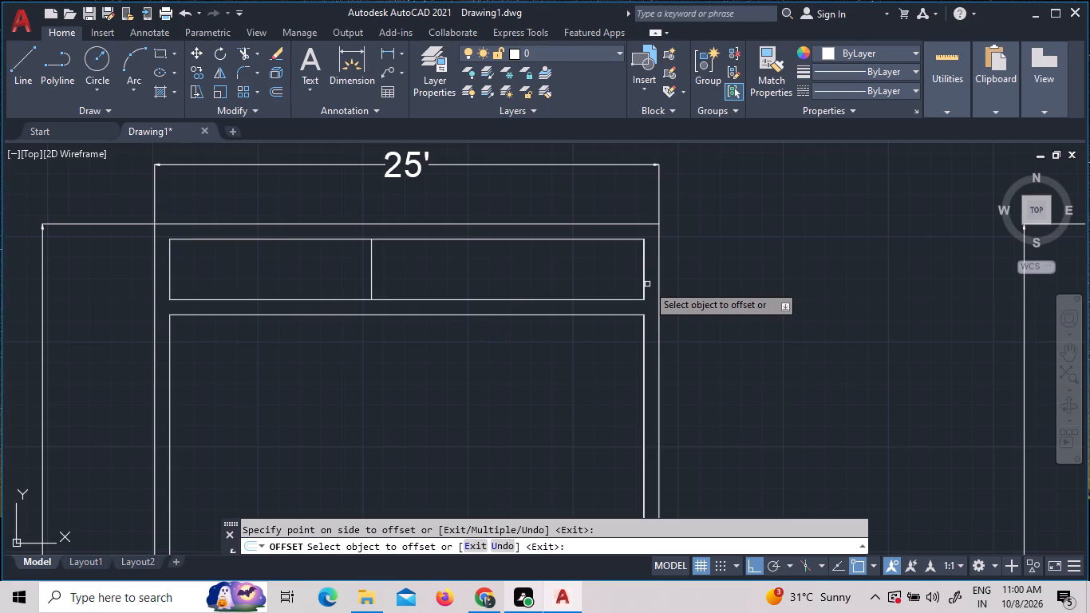
{"action": "left_click", "coordinate": [644, 281]}
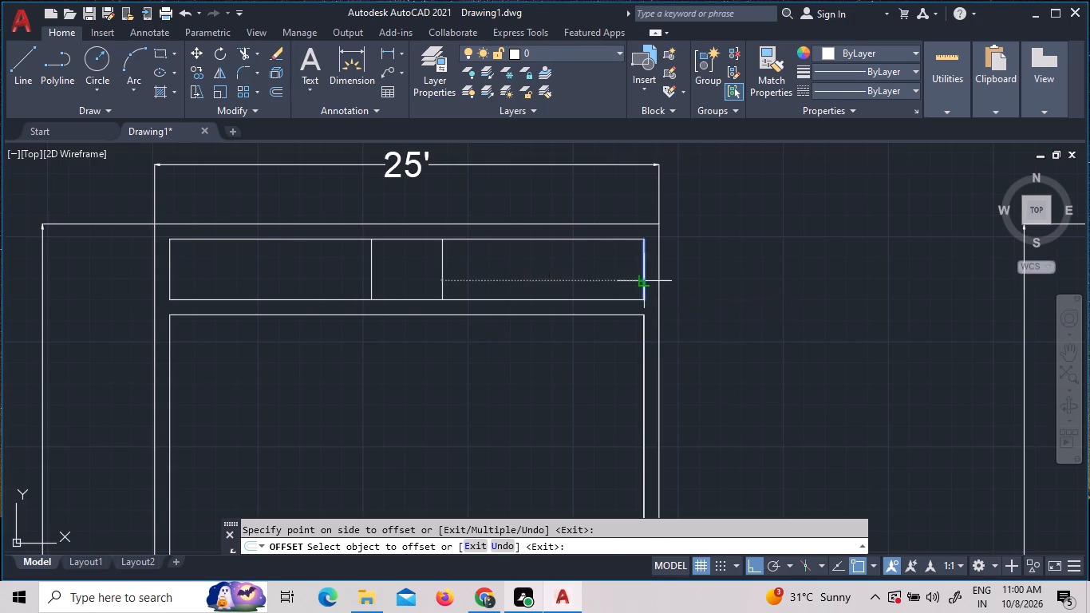
{"action": "left_click", "coordinate": [559, 272]}
{"action": "key", "text": "Escape"}
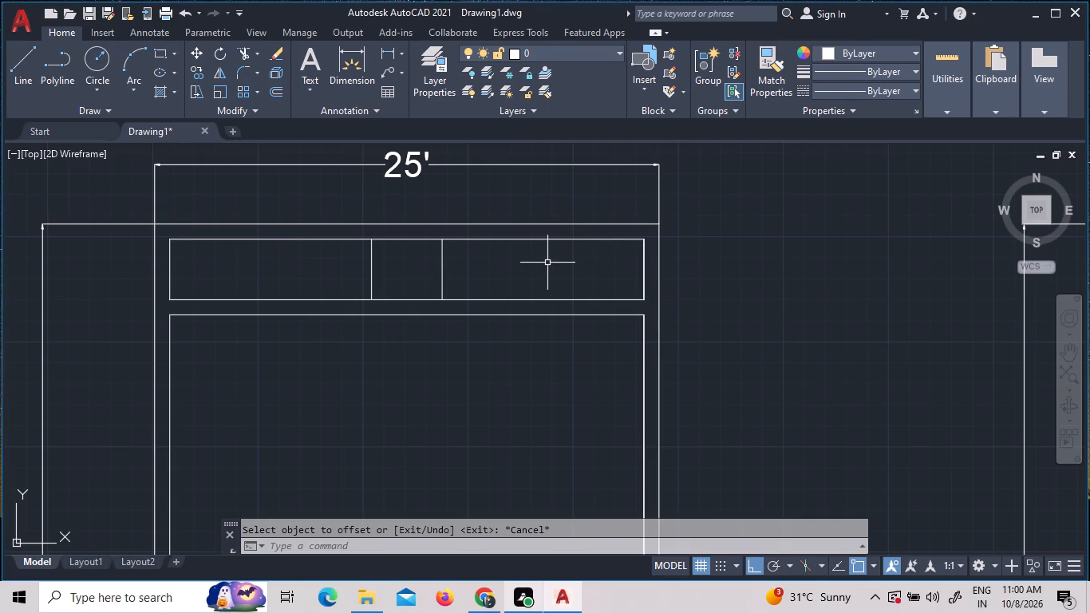
Offset the two new lines in the rear strip 9" toward each other to form two short partition walls.
{"action": "key", "text": "o"}
{"action": "key", "text": "Return"}
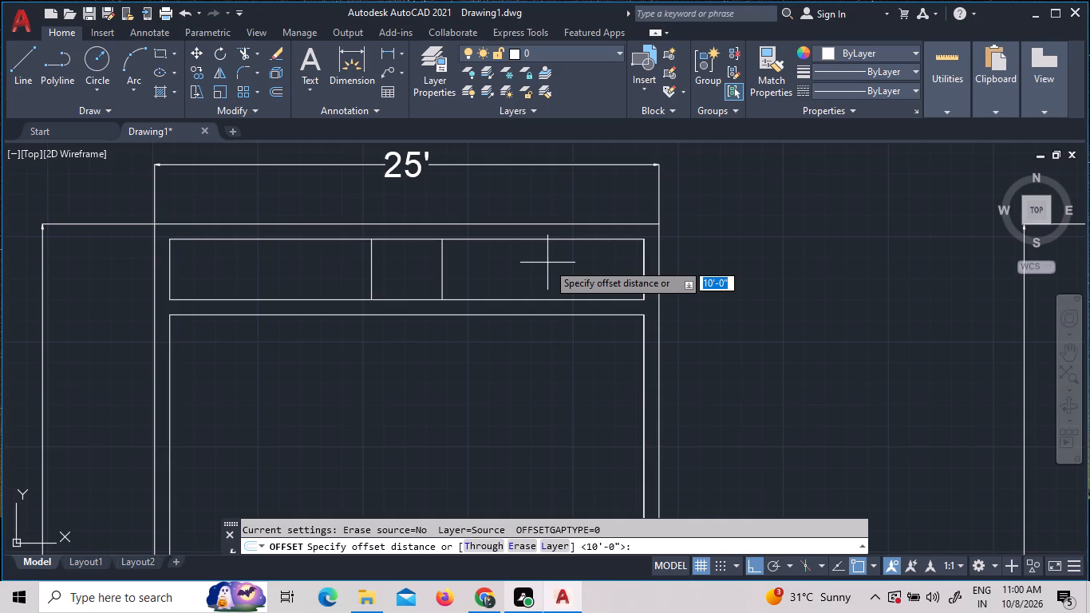
{"action": "key", "text": "9"}
{"action": "key", "text": "shift+quotedbl"}
{"action": "key", "text": "Return"}
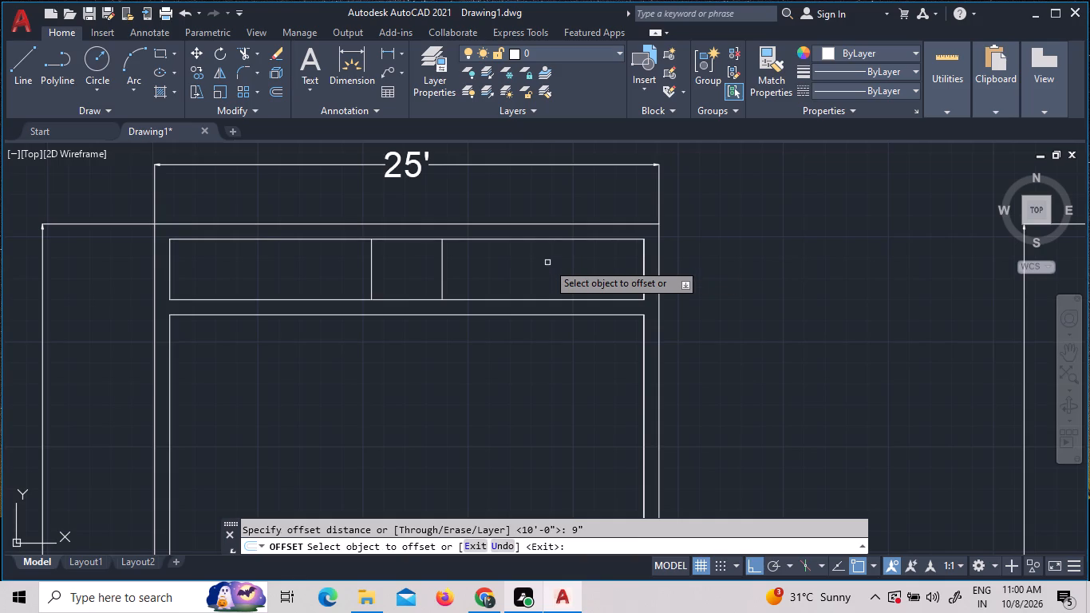
{"action": "left_click", "coordinate": [443, 263]}
{"action": "left_click", "coordinate": [402, 255]}
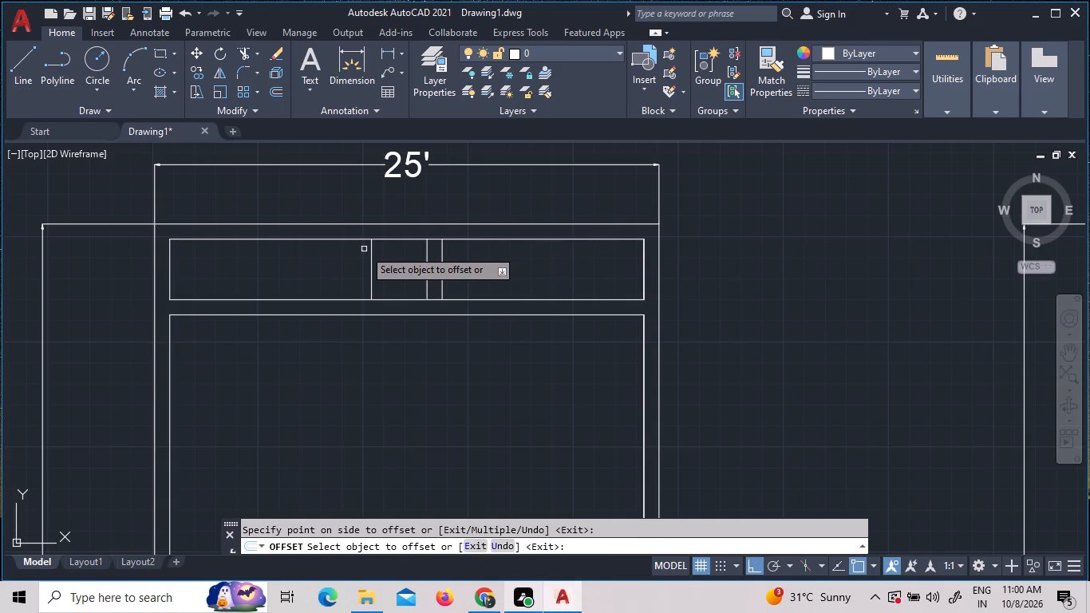
{"action": "left_click", "coordinate": [371, 254]}
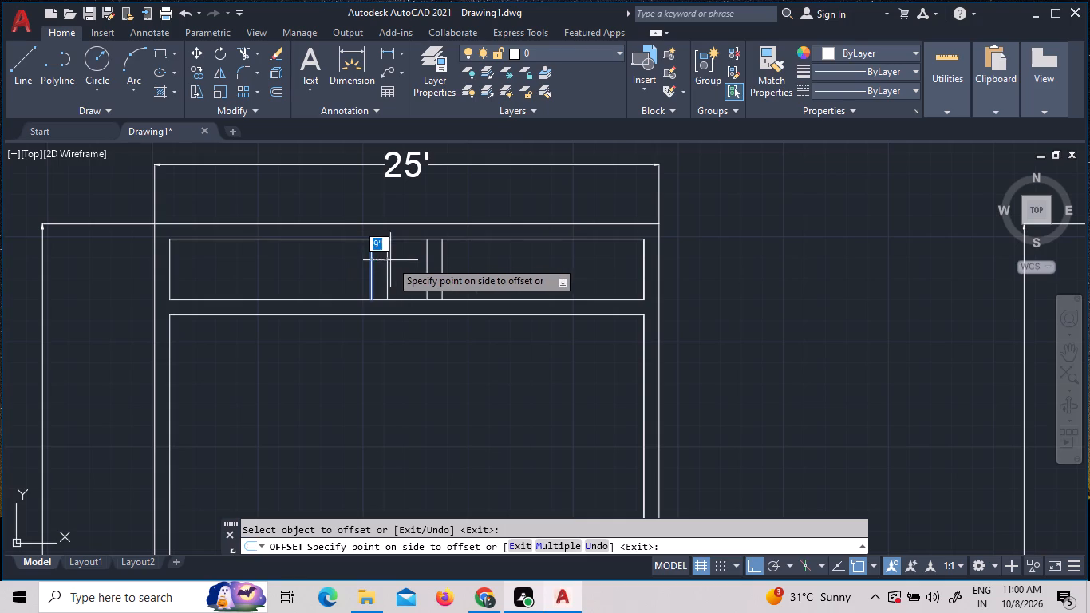
{"action": "left_click", "coordinate": [390, 260]}
{"action": "key", "text": "Escape"}
Measure the gap between the two short partition walls in the rear strip.
{"action": "left_click", "coordinate": [945, 100]}
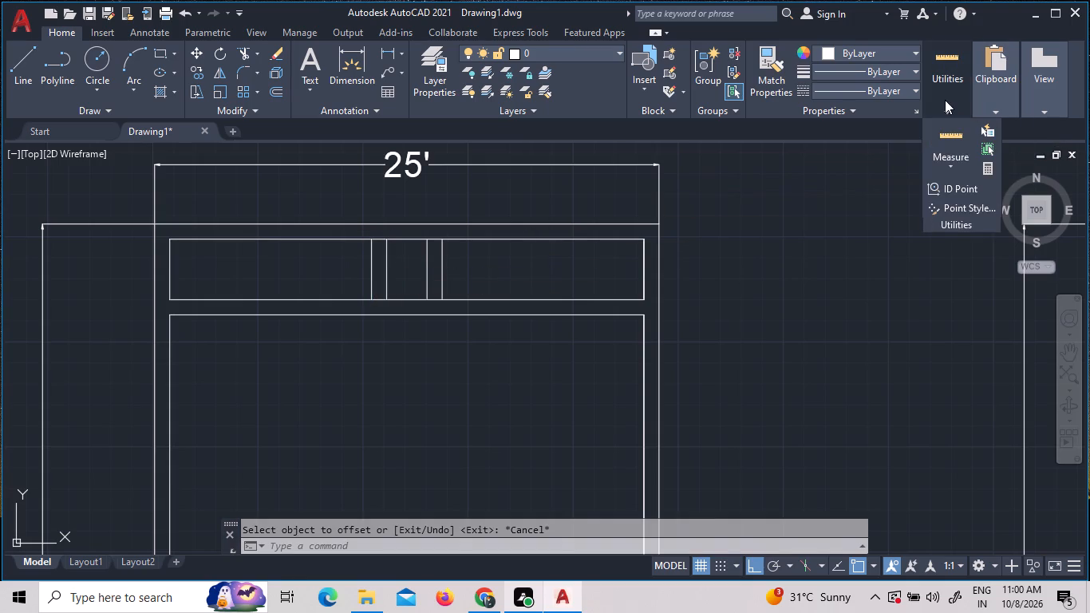
{"action": "left_click", "coordinate": [950, 136]}
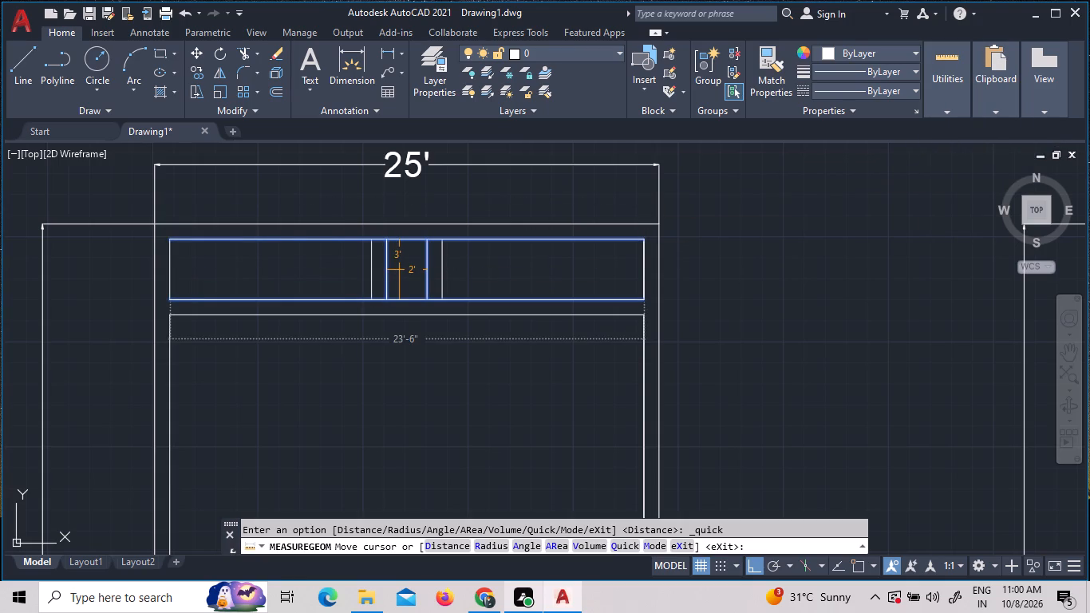
{"action": "key", "text": "Escape"}
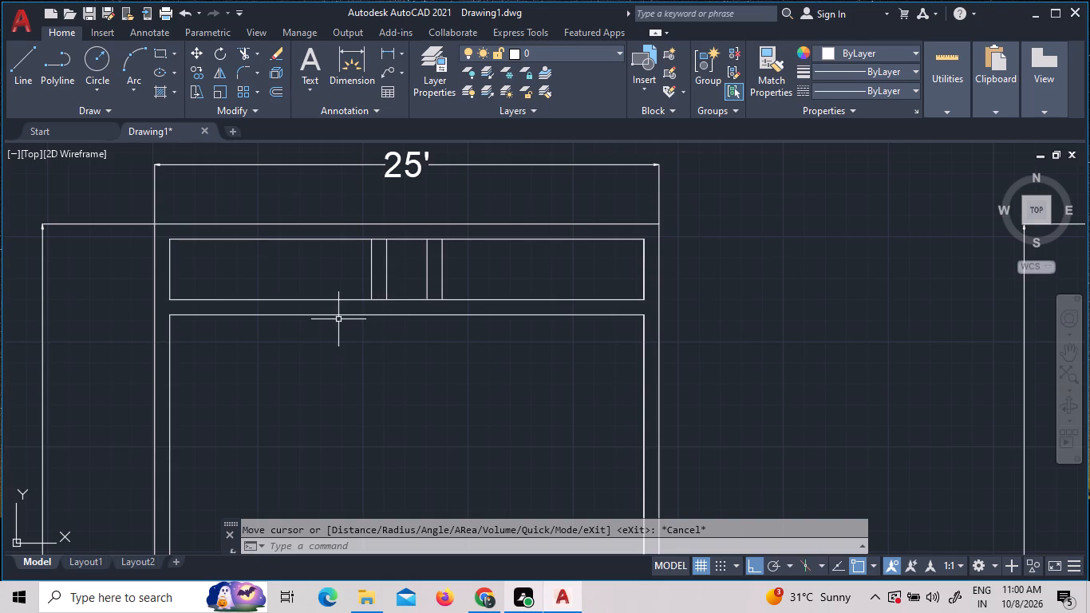
{"action": "key", "text": "Escape"}
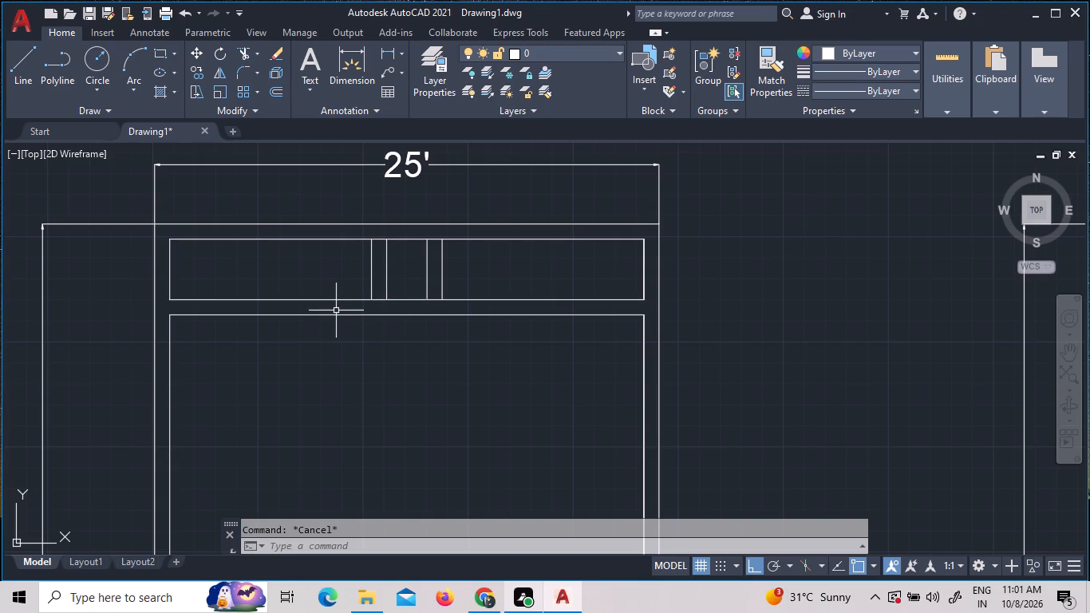
Extend the four lines of the short partition walls through the 9" cross wall to its inner plan-side line.
{"action": "key", "text": "e"}
{"action": "type", "text": "X"}
{"action": "key", "text": "space"}
{"action": "key", "text": "space"}
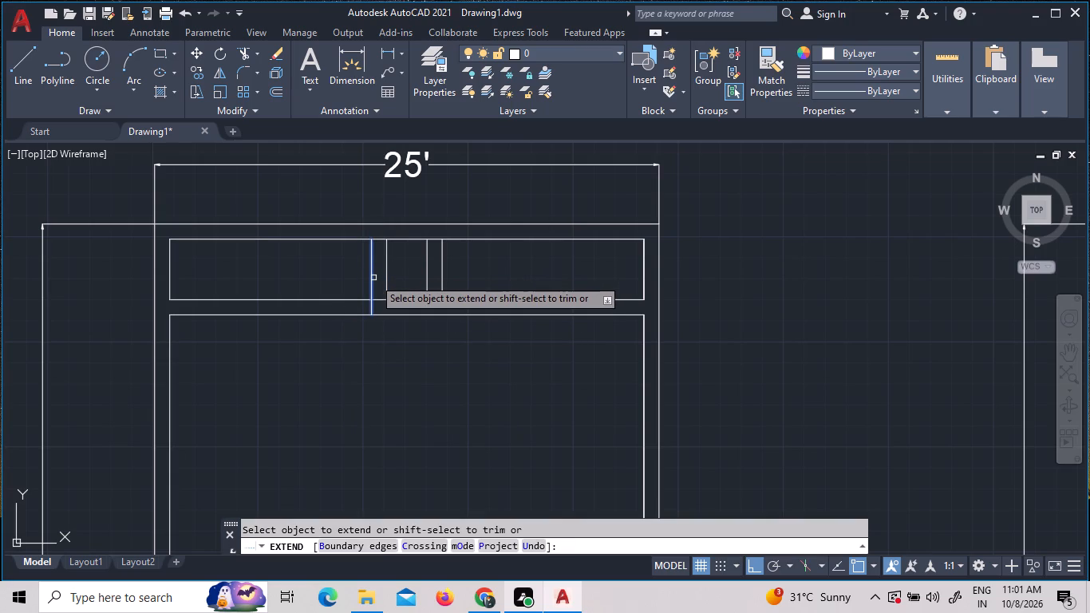
{"action": "left_click", "coordinate": [369, 276]}
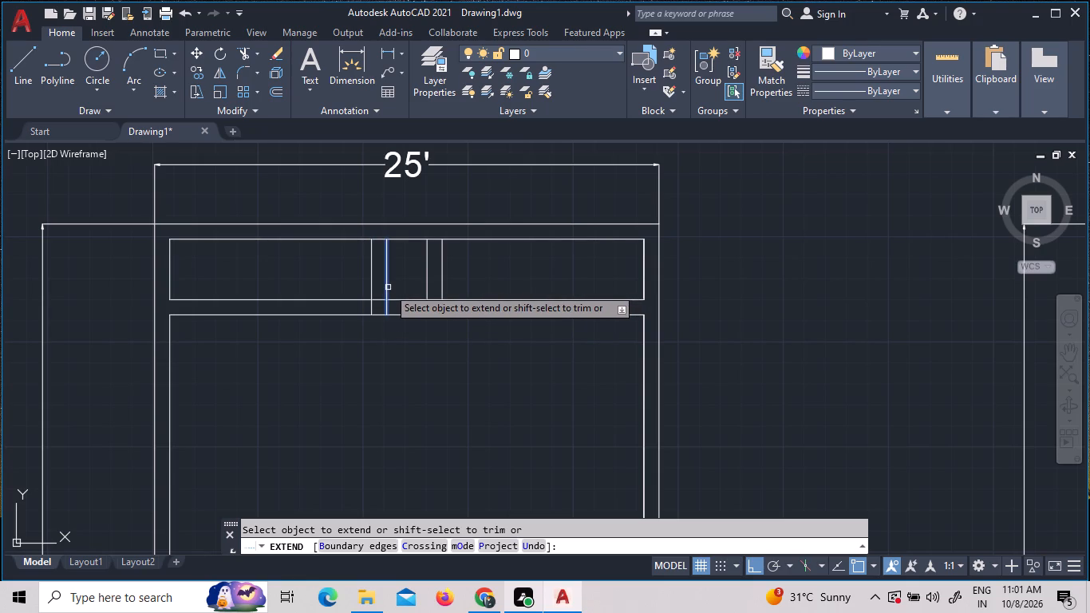
{"action": "left_click", "coordinate": [388, 287]}
{"action": "left_click", "coordinate": [428, 270]}
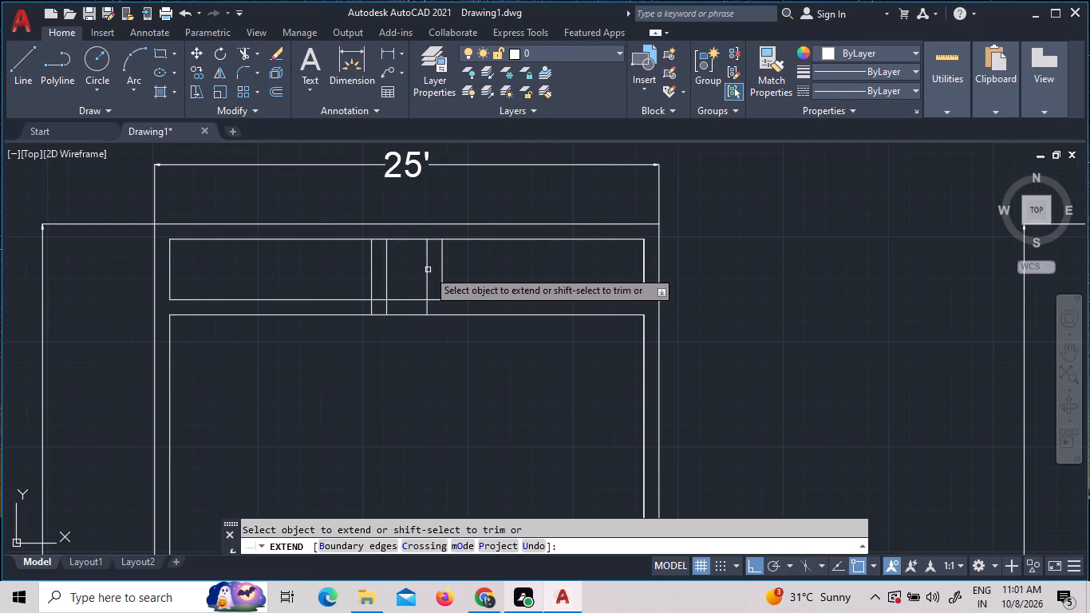
{"action": "left_click", "coordinate": [441, 273]}
{"action": "scroll", "coordinate": [436, 278], "scroll_direction": "down", "scroll_amount": 2}
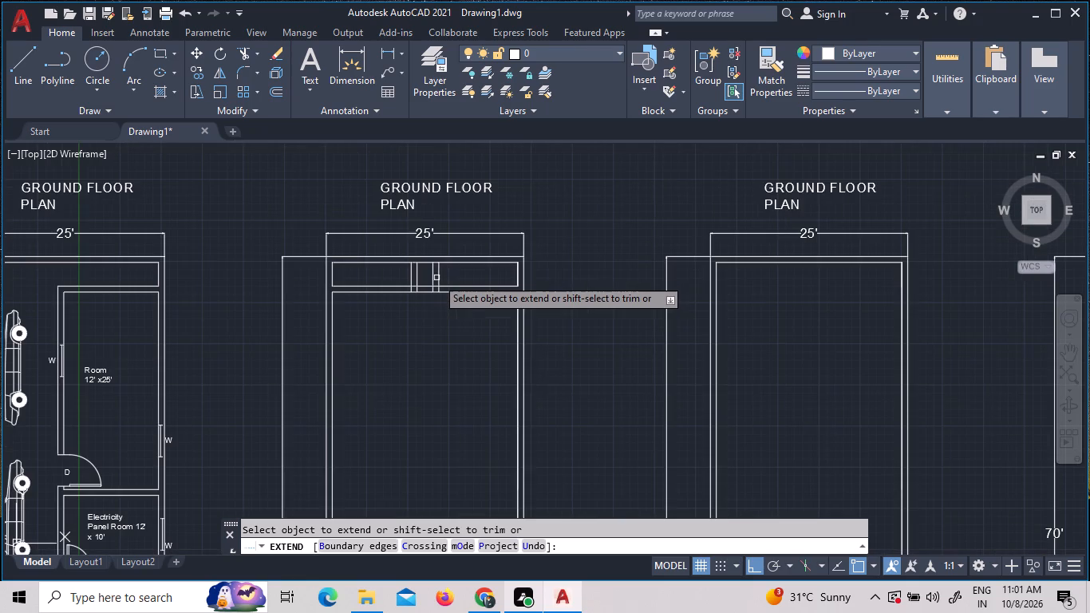
{"action": "scroll", "coordinate": [408, 310], "scroll_direction": "down", "scroll_amount": 2}
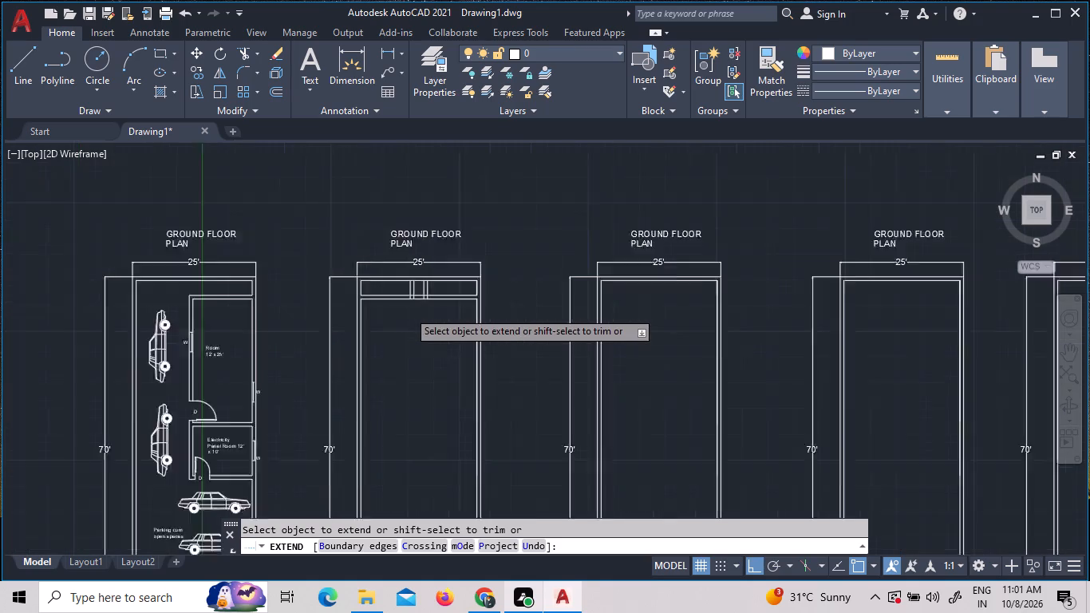
{"action": "scroll", "coordinate": [417, 315], "scroll_direction": "up", "scroll_amount": 4}
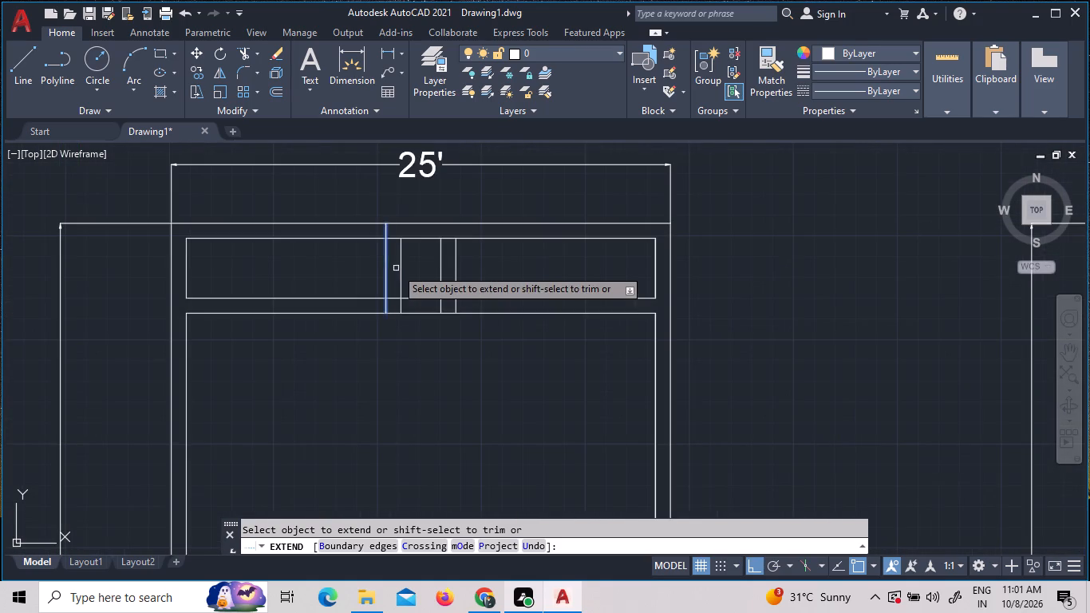
{"action": "scroll", "coordinate": [385, 294], "scroll_direction": "up", "scroll_amount": 2}
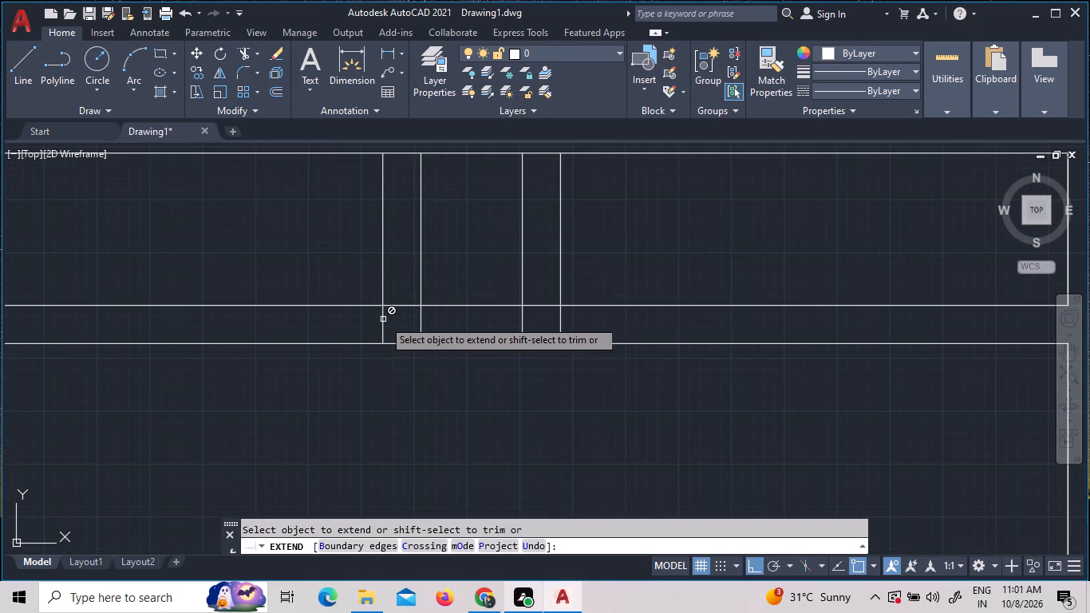
{"action": "scroll", "coordinate": [285, 297], "scroll_direction": "down", "scroll_amount": 2}
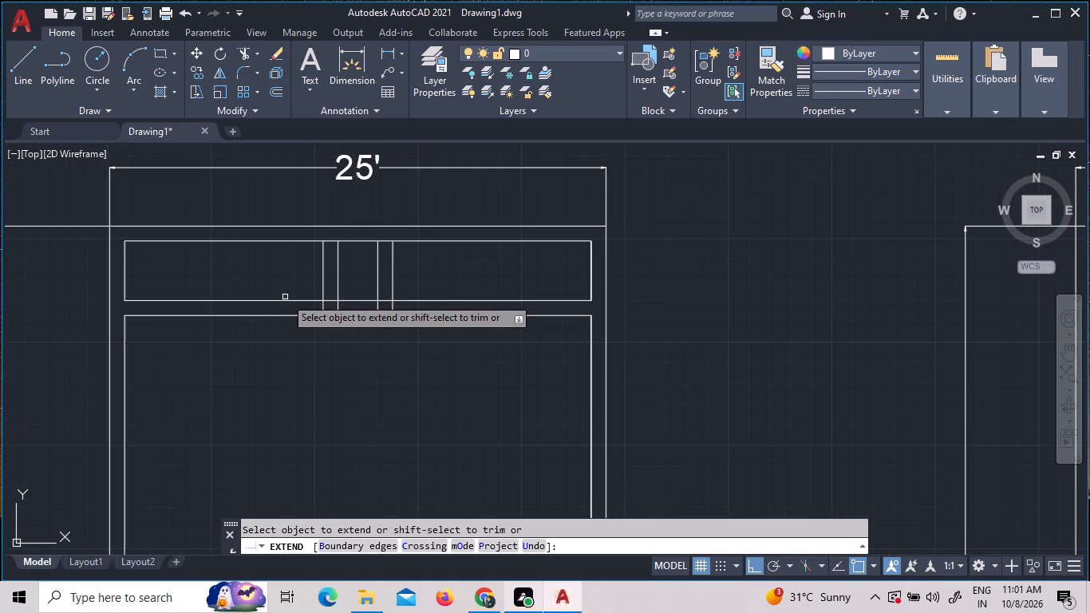
{"action": "left_click", "coordinate": [332, 367]}
{"action": "key", "text": "Escape"}
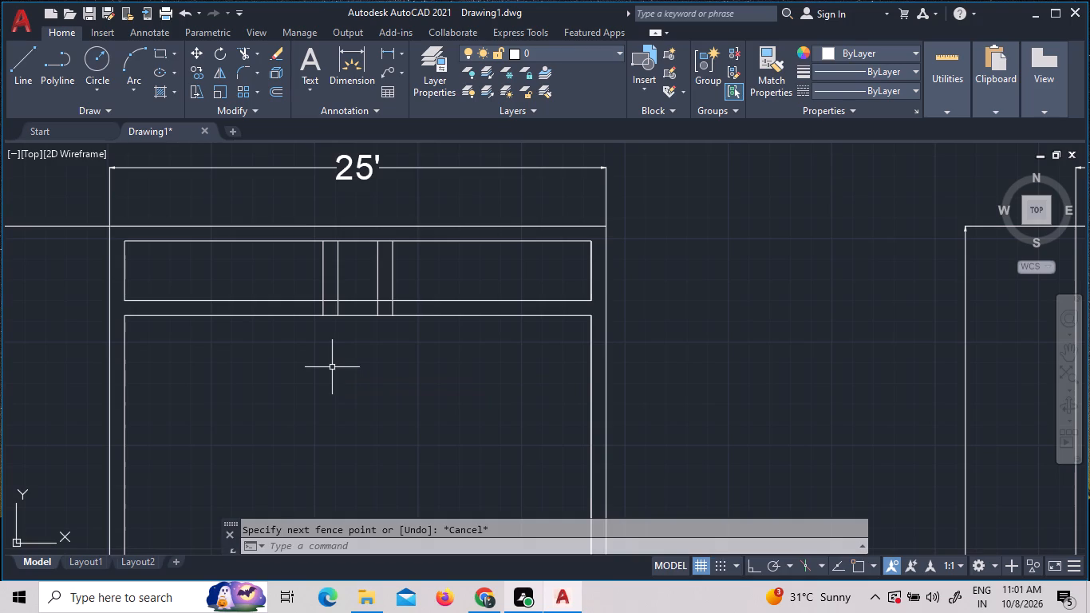
{"action": "left_click_drag", "start_coordinate": [332, 367], "coordinate": [338, 337]}
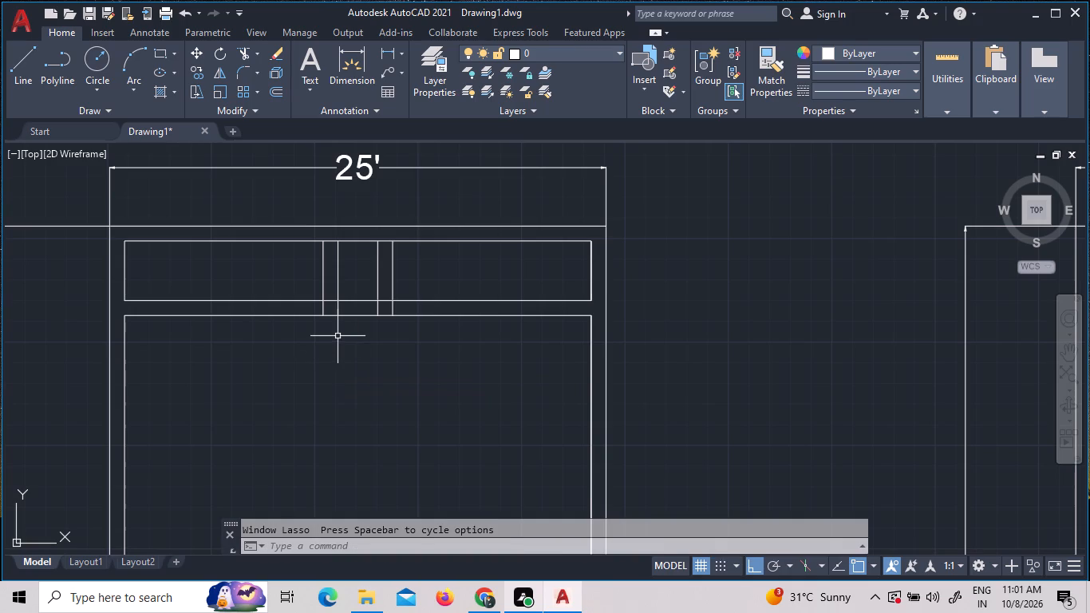
Add the multiline text label "Balcony 3' x10'" in the left compartment of the rear strip.
{"action": "middle_click_drag", "start_coordinate": [337, 343], "coordinate": [357, 264]}
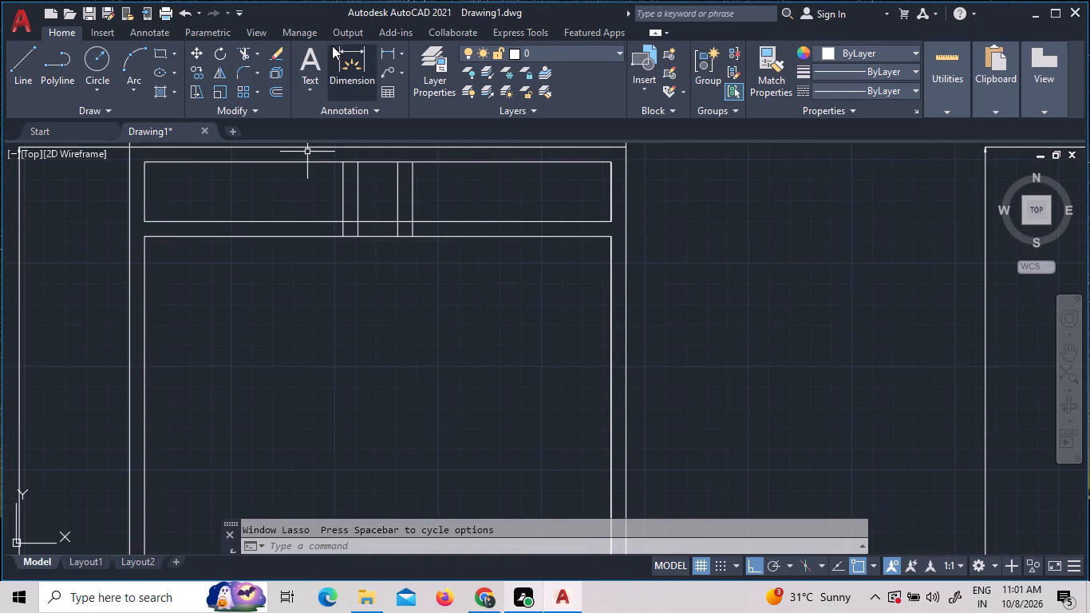
{"action": "left_click", "coordinate": [306, 62]}
{"action": "left_click", "coordinate": [189, 178]}
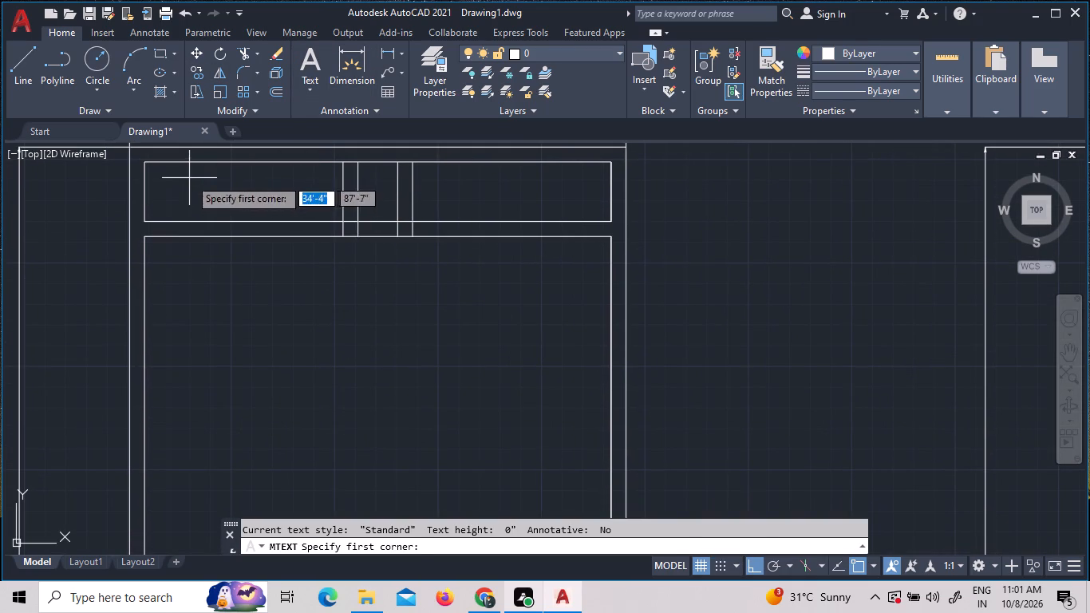
{"action": "left_click", "coordinate": [251, 196]}
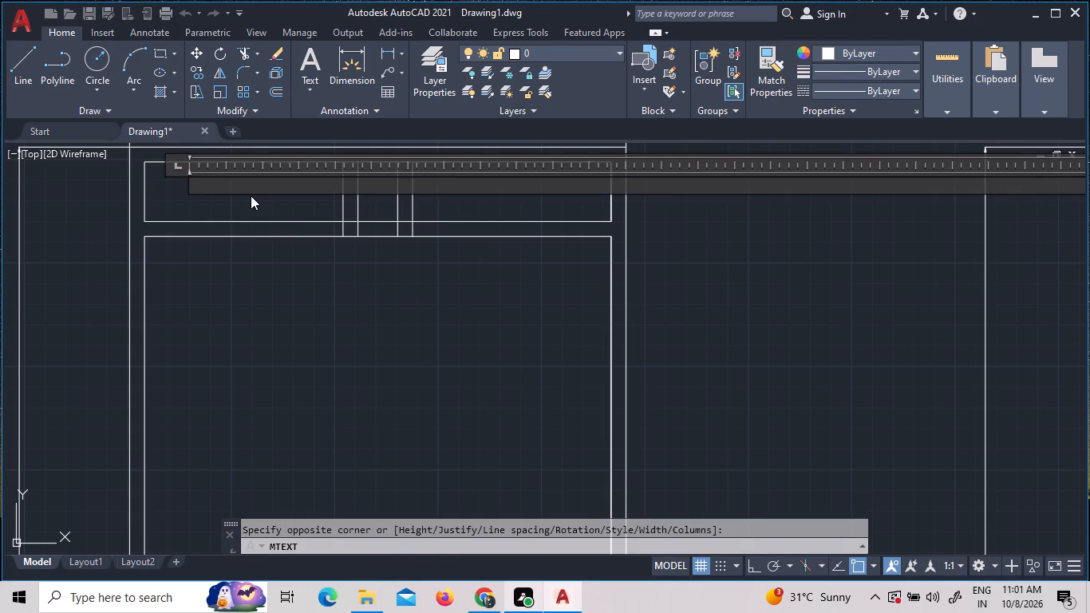
{"action": "key", "text": "b"}
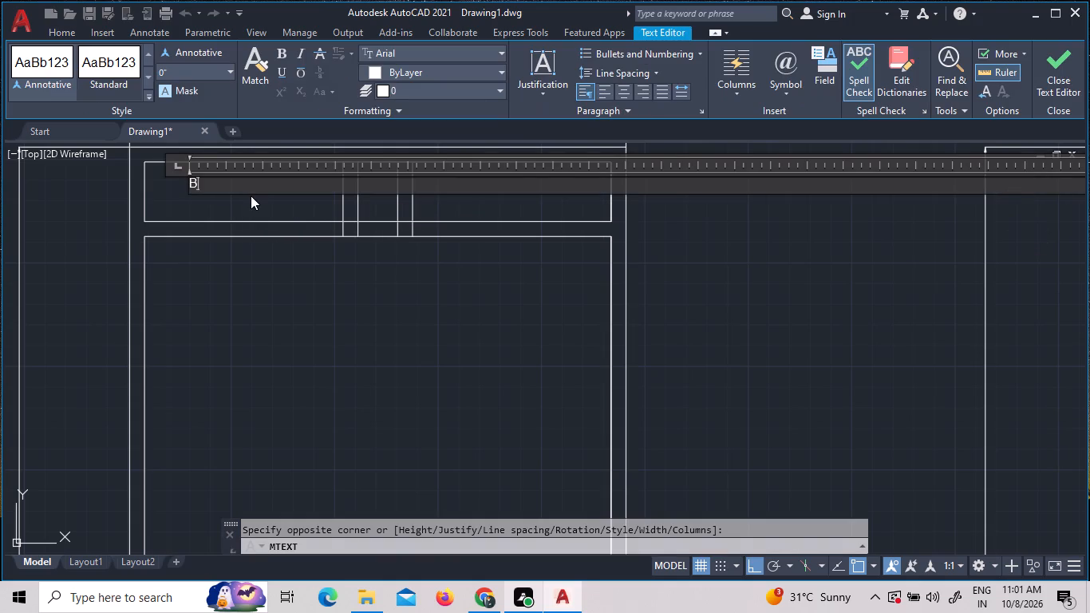
{"action": "key", "text": "a"}
{"action": "type", "text": "lcony"}
{"action": "key", "text": "space"}
{"action": "key", "text": "3"}
{"action": "key", "text": "apostrophe"}
{"action": "key", "text": "Return"}
{"action": "key", "text": "x"}
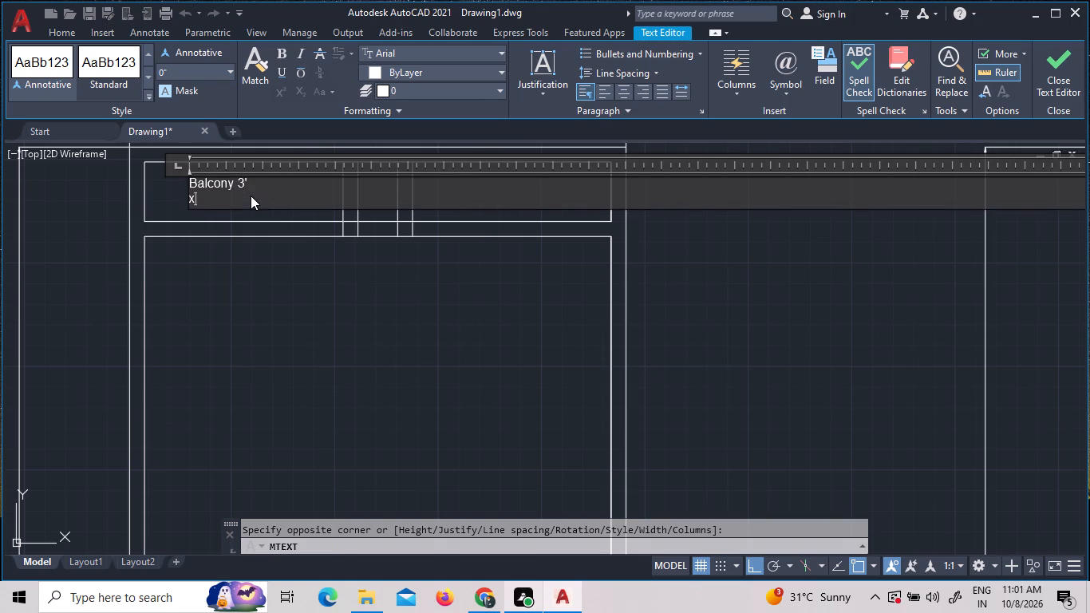
{"action": "key", "text": "BackSpace"}
{"action": "key", "text": "BackSpace"}
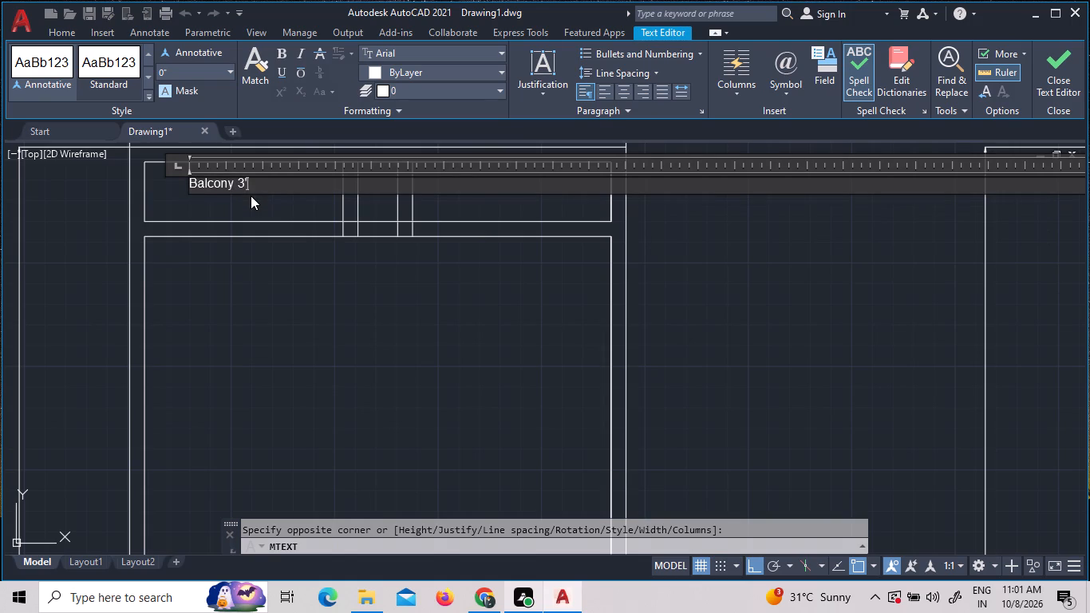
{"action": "key", "text": "space"}
{"action": "type", "text": "x"}
{"action": "type", "text": "10'"}
Set the text height of the whole balcony label to 8" and finish editing it.
{"action": "left_click_drag", "start_coordinate": [290, 188], "coordinate": [250, 181]}
{"action": "left_click_drag", "start_coordinate": [250, 181], "coordinate": [188, 172]}
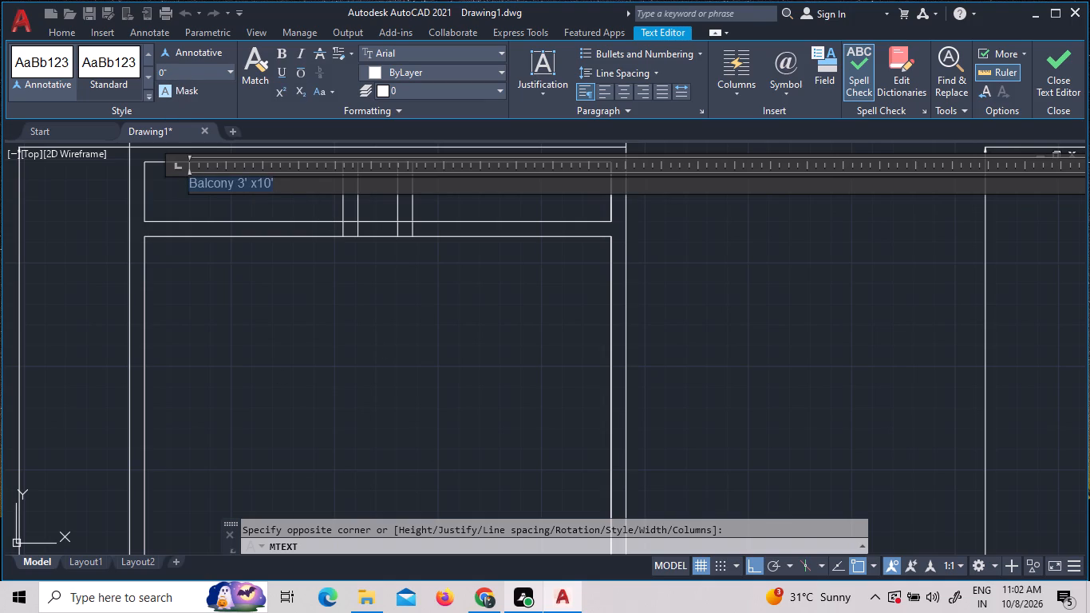
{"action": "left_click", "coordinate": [234, 73]}
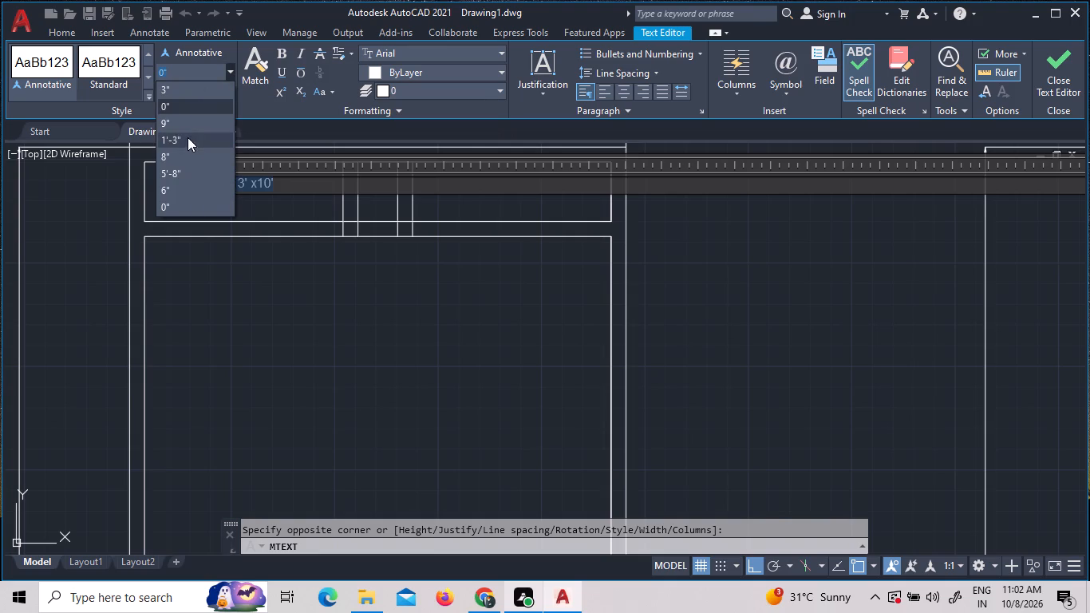
{"action": "left_click", "coordinate": [179, 157]}
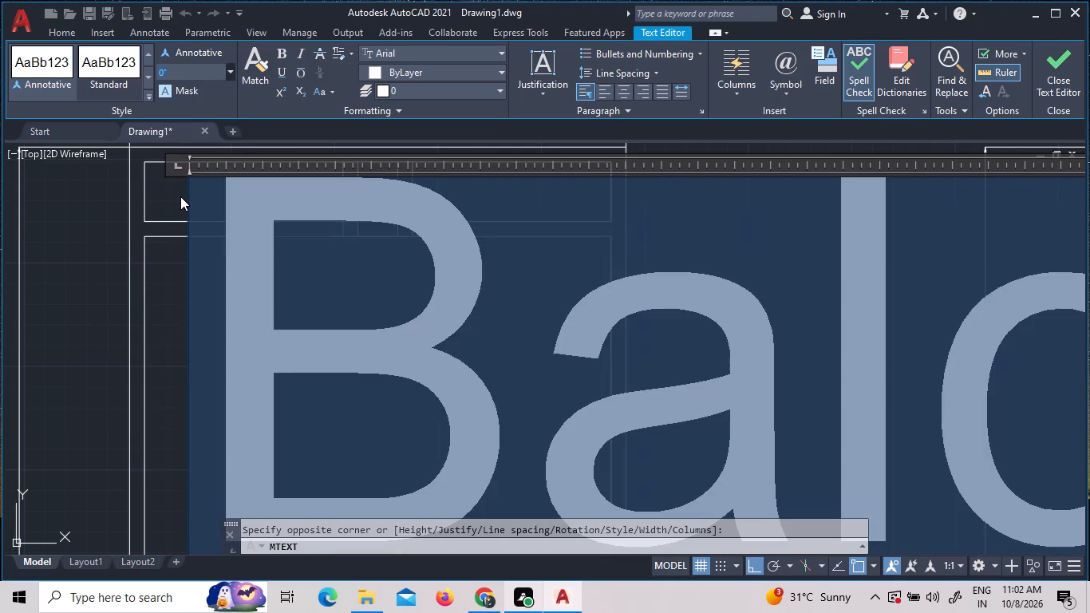
{"action": "left_click", "coordinate": [179, 189]}
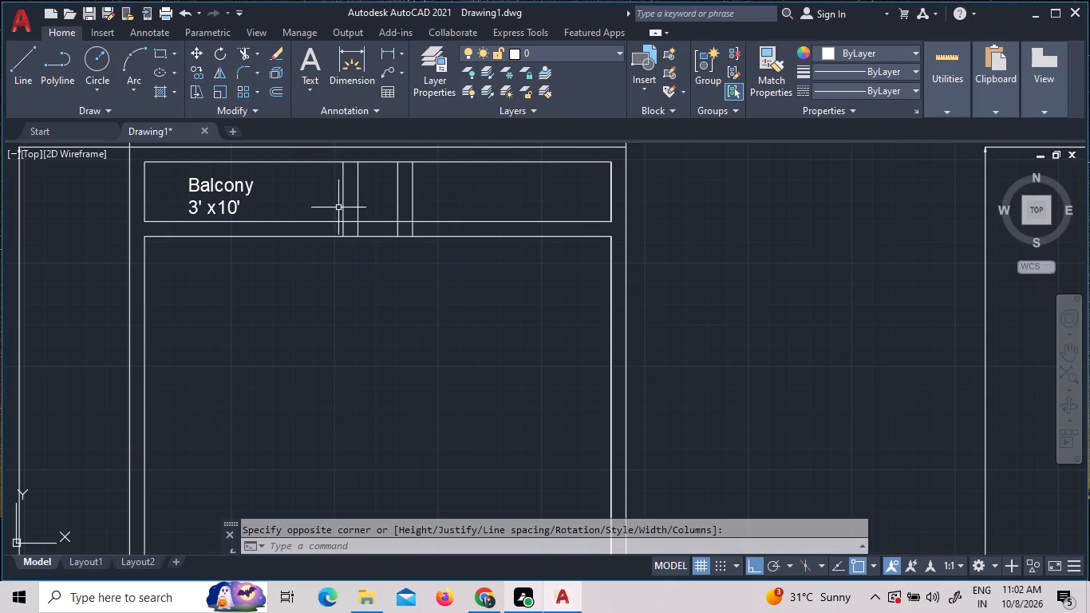
Copy the balcony label into the right compartment of the rear strip, level with the original.
{"action": "left_click", "coordinate": [222, 190]}
{"action": "right_click", "coordinate": [222, 190]}
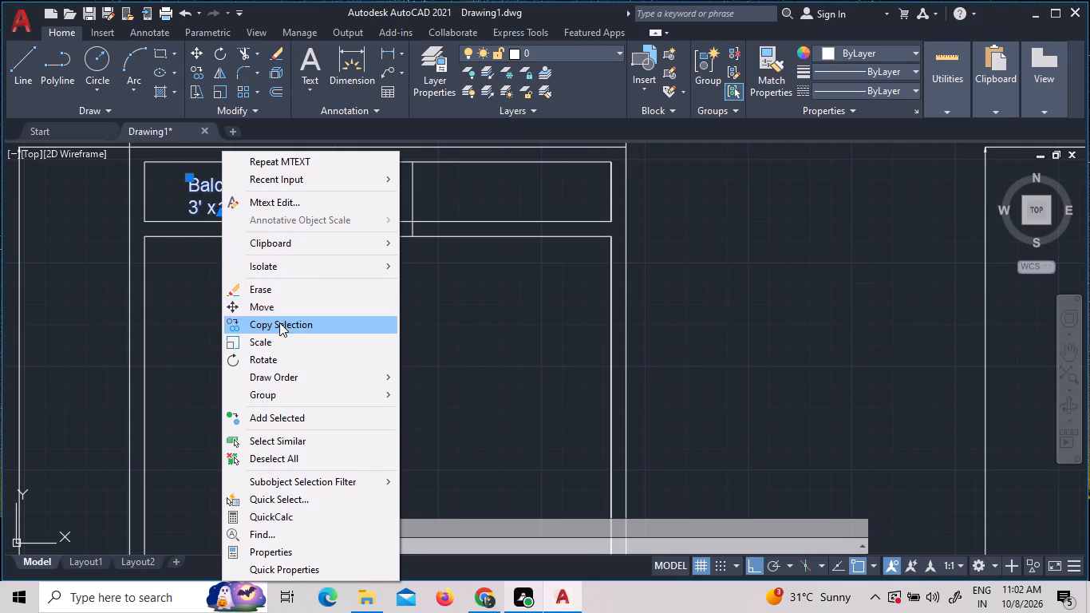
{"action": "left_click", "coordinate": [279, 322]}
{"action": "left_click", "coordinate": [220, 192]}
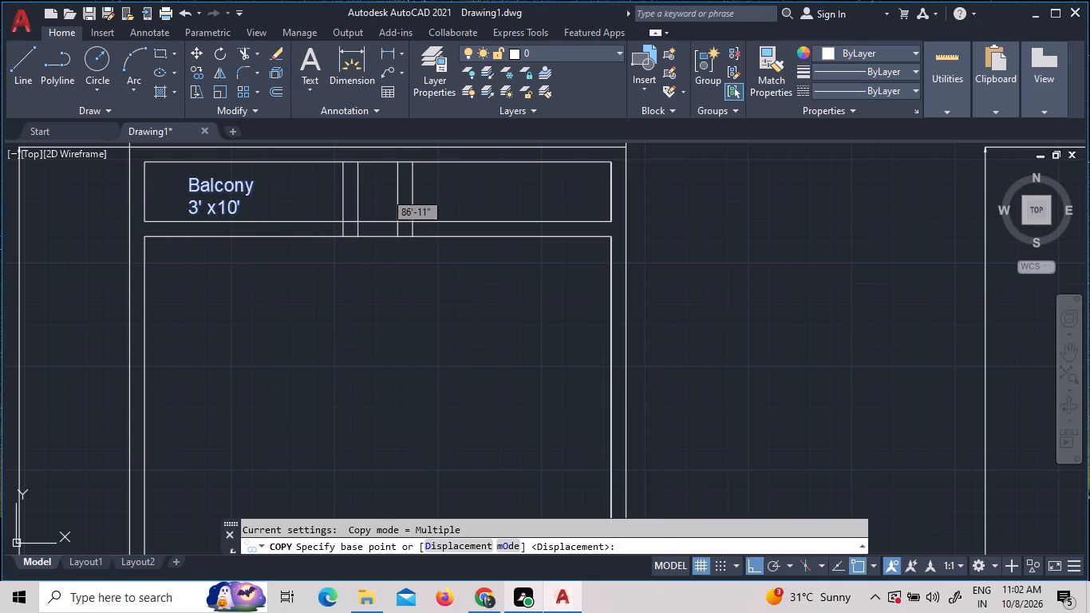
{"action": "left_click", "coordinate": [516, 184]}
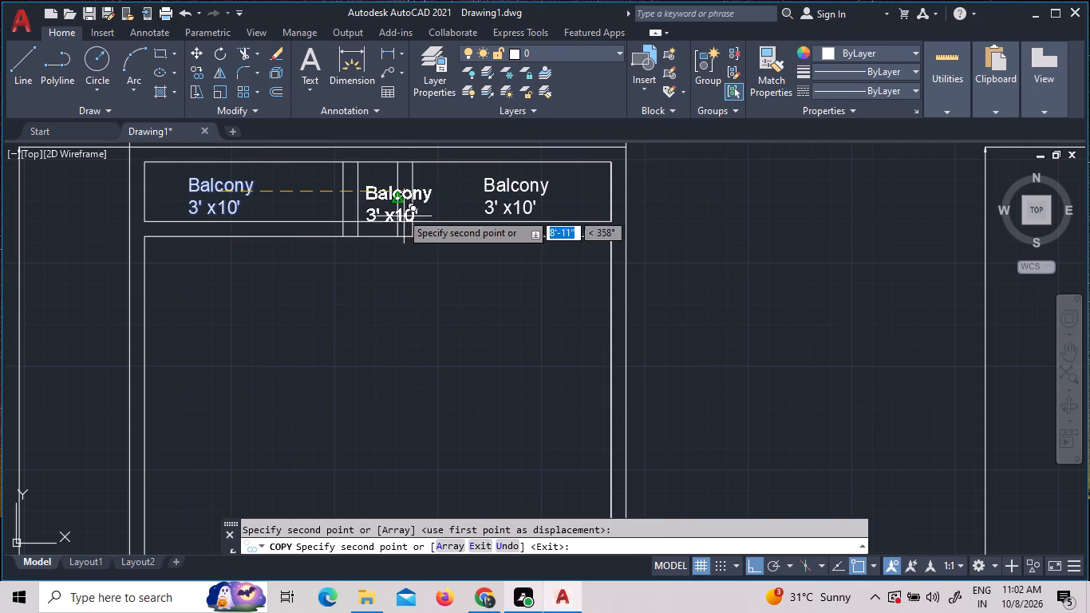
{"action": "key", "text": "Escape"}
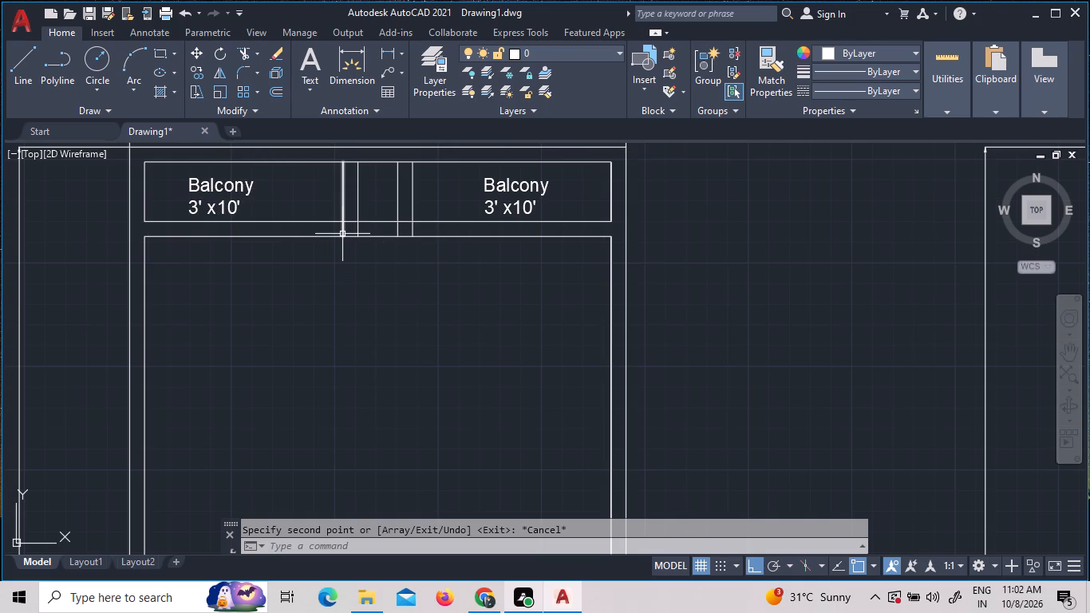
Offset the plan-side line of the cross wall below the balconies 10' into the plan.
{"action": "key", "text": "o"}
{"action": "key", "text": "Return"}
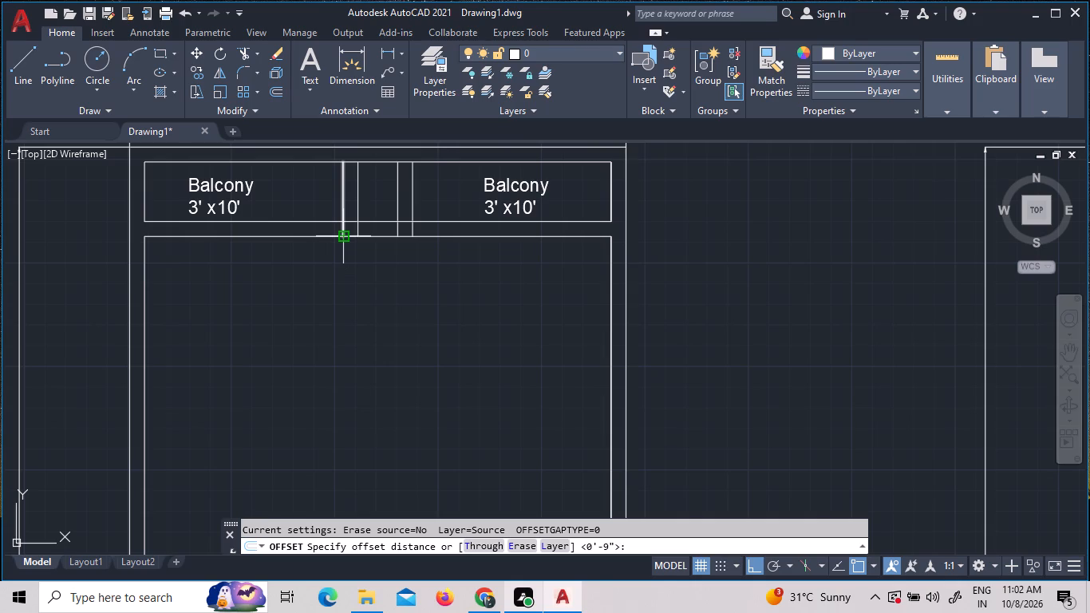
{"action": "key", "text": "1"}
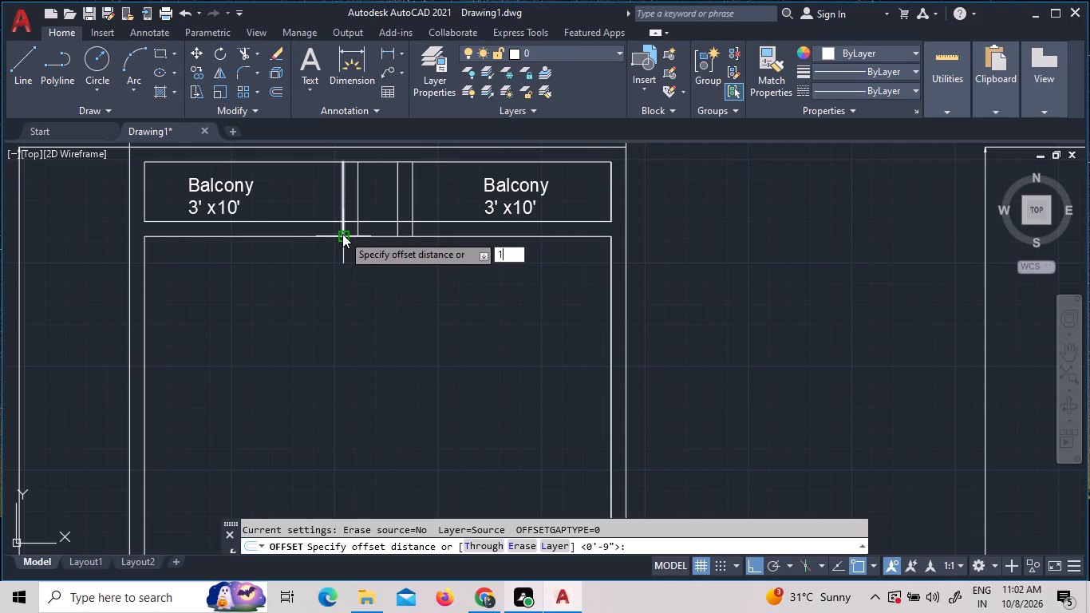
{"action": "key", "text": "0"}
{"action": "key", "text": "apostrophe"}
{"action": "key", "text": "Return"}
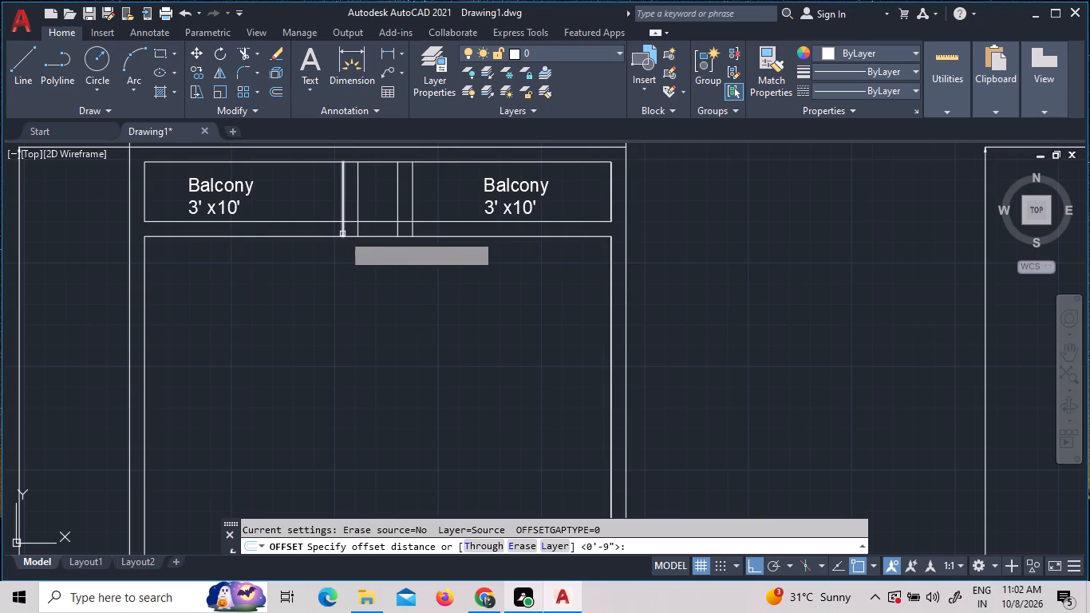
{"action": "left_click", "coordinate": [322, 236]}
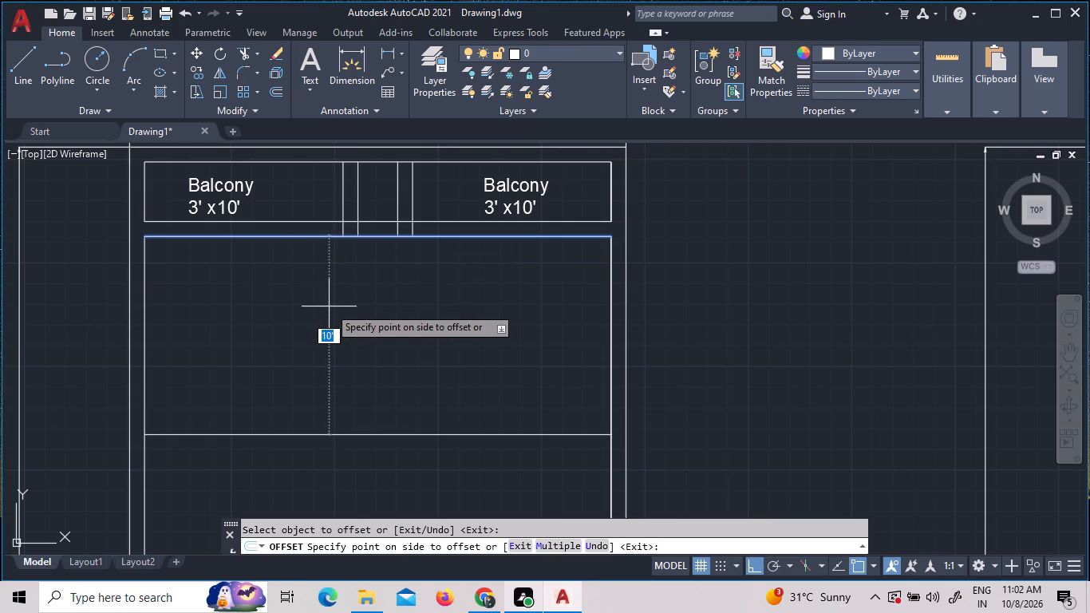
{"action": "left_click", "coordinate": [329, 306]}
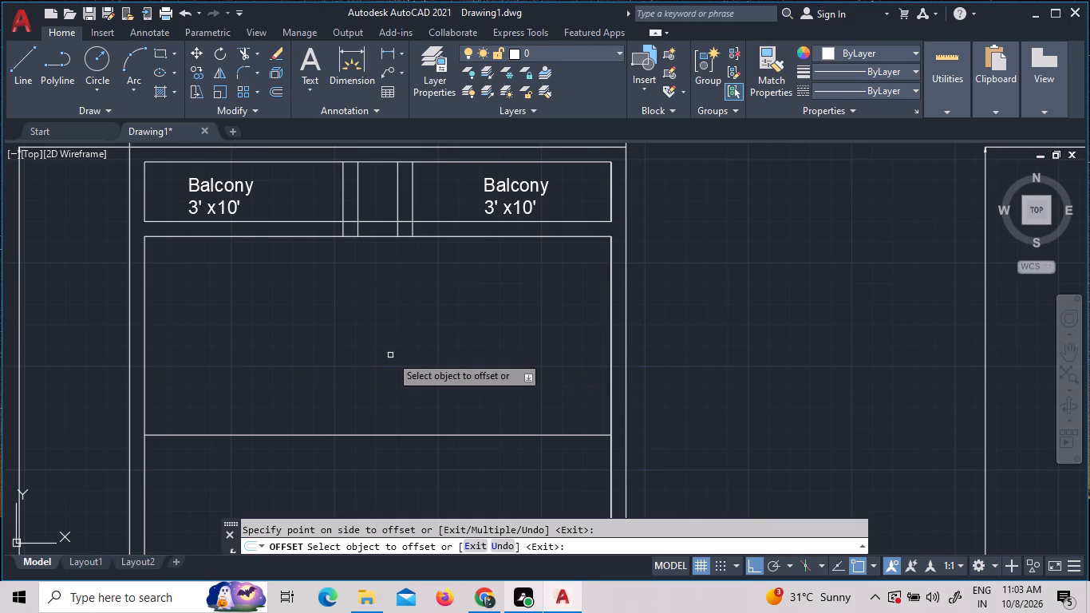
{"action": "key", "text": "Escape"}
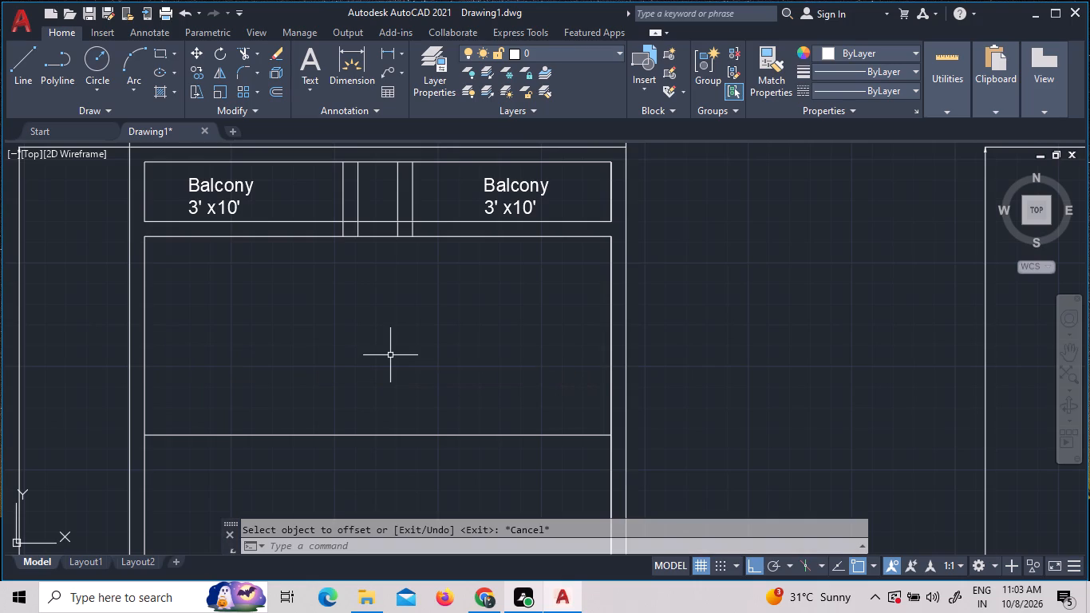
Offset the new line across the plan 9" away from the balconies to form a second cross wall.
{"action": "key", "text": "o"}
{"action": "key", "text": "Return"}
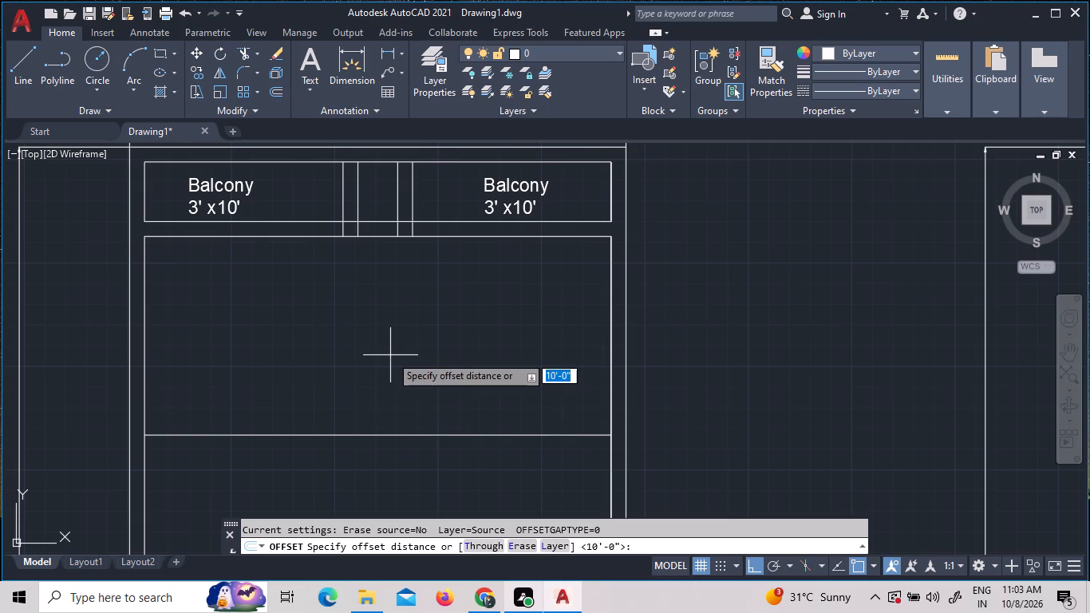
{"action": "key", "text": "9"}
{"action": "key", "text": "shift+quotedbl"}
{"action": "key", "text": "Return"}
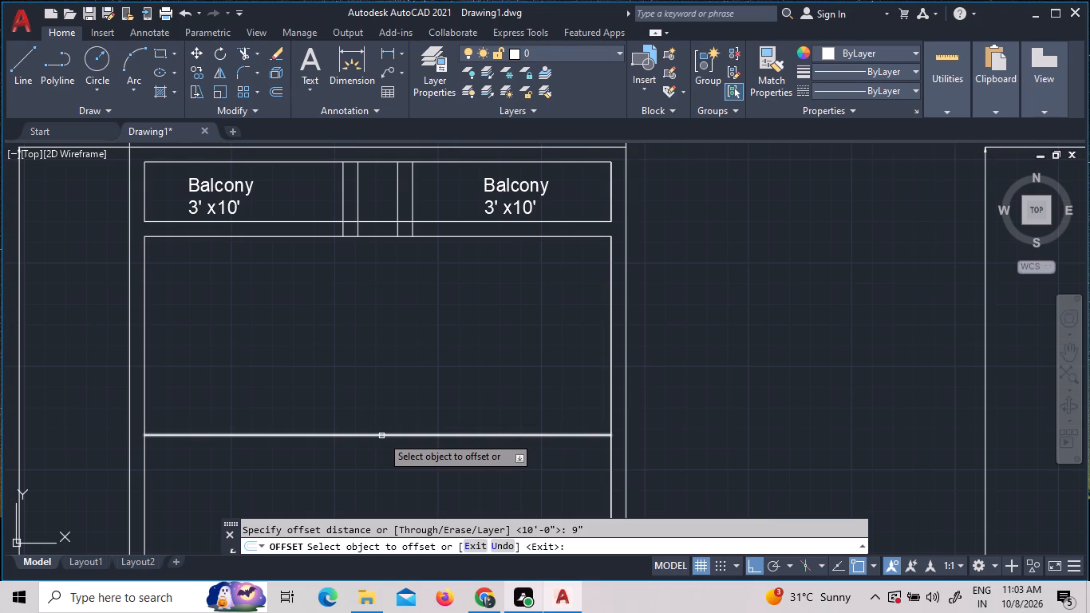
{"action": "left_click", "coordinate": [381, 436]}
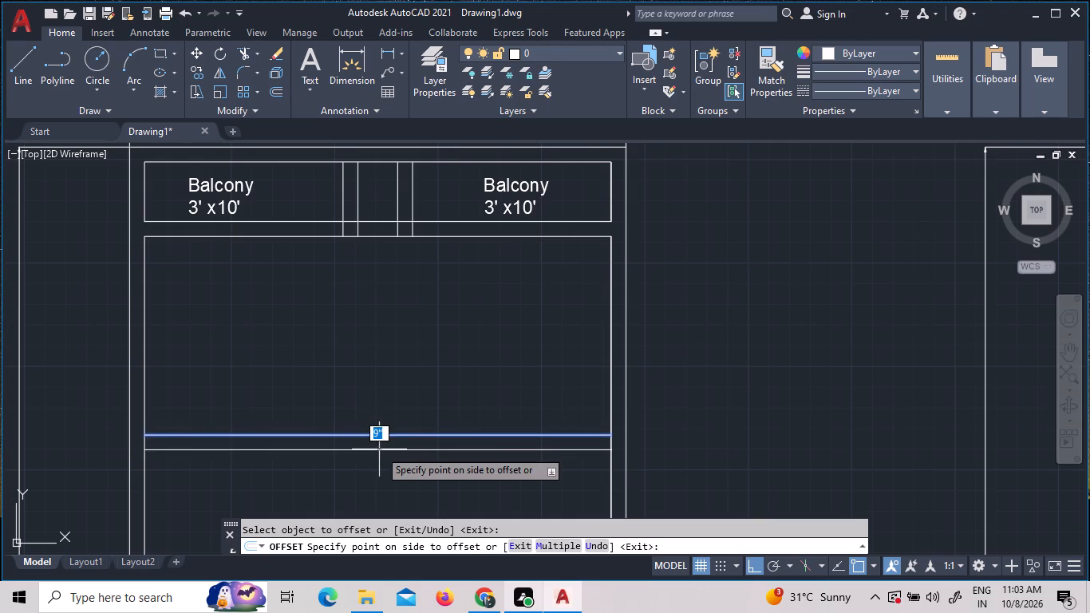
{"action": "left_click", "coordinate": [379, 449]}
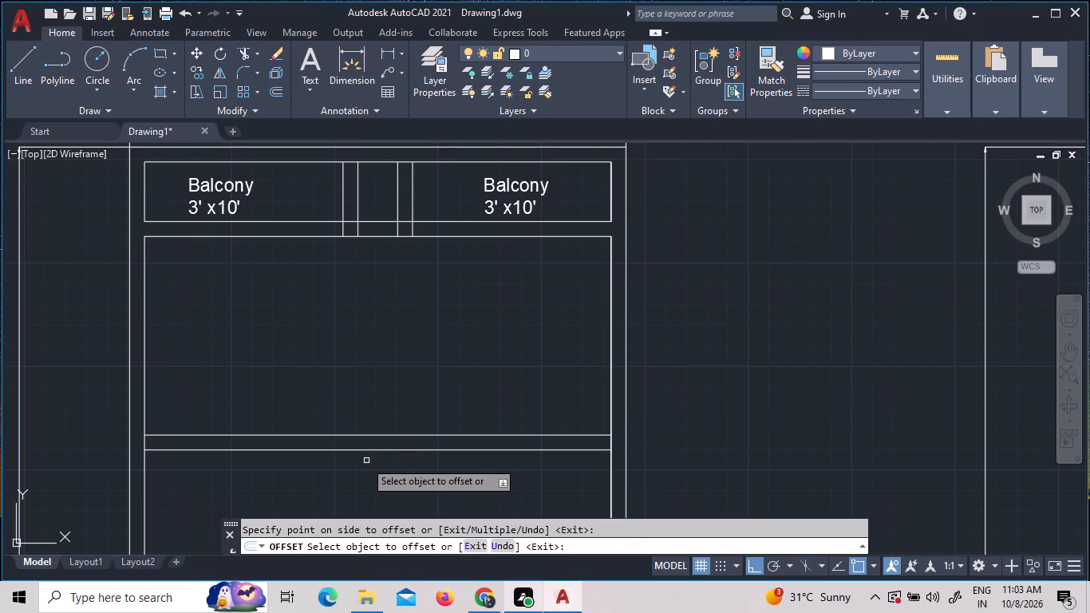
{"action": "key", "text": "Escape"}
Trim the inner side-wall lines where the second cross wall meets the outer walls at both ends.
{"action": "type", "text": "tr"}
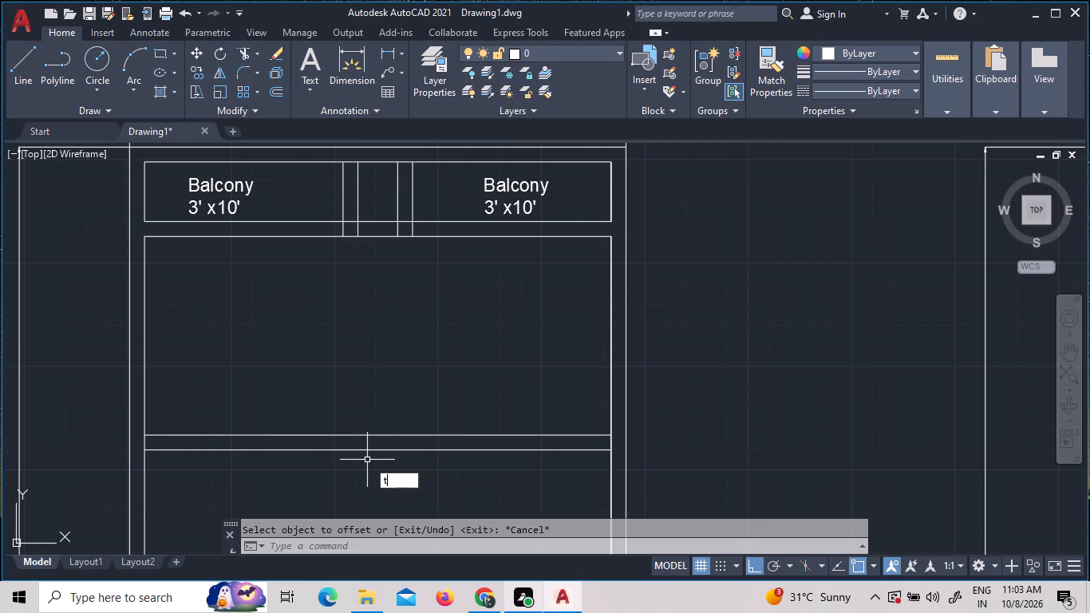
{"action": "key", "text": "space"}
{"action": "key", "text": "space"}
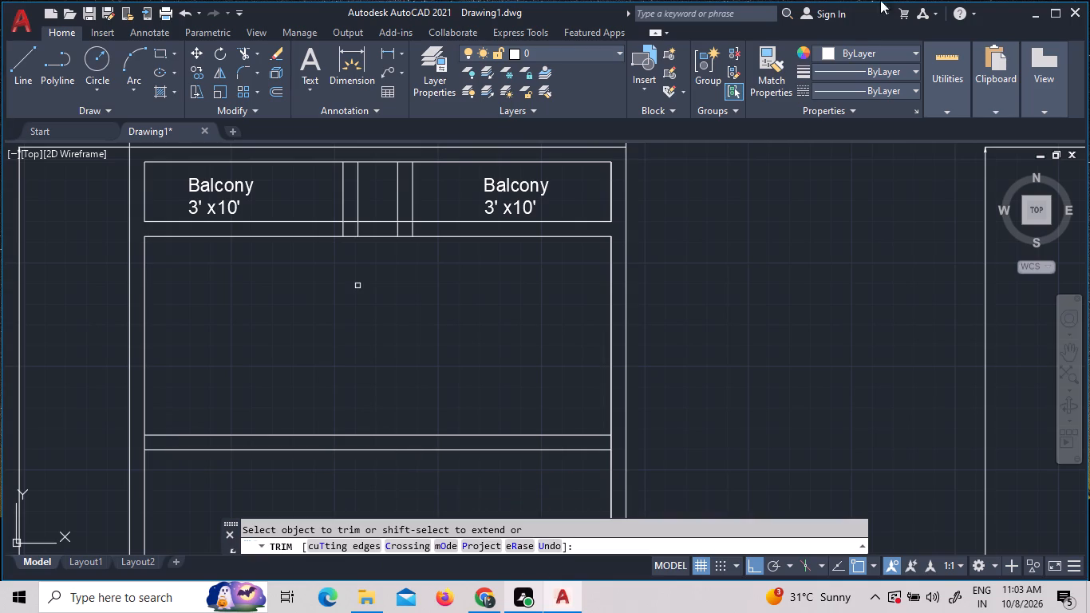
{"action": "left_click", "coordinate": [143, 447]}
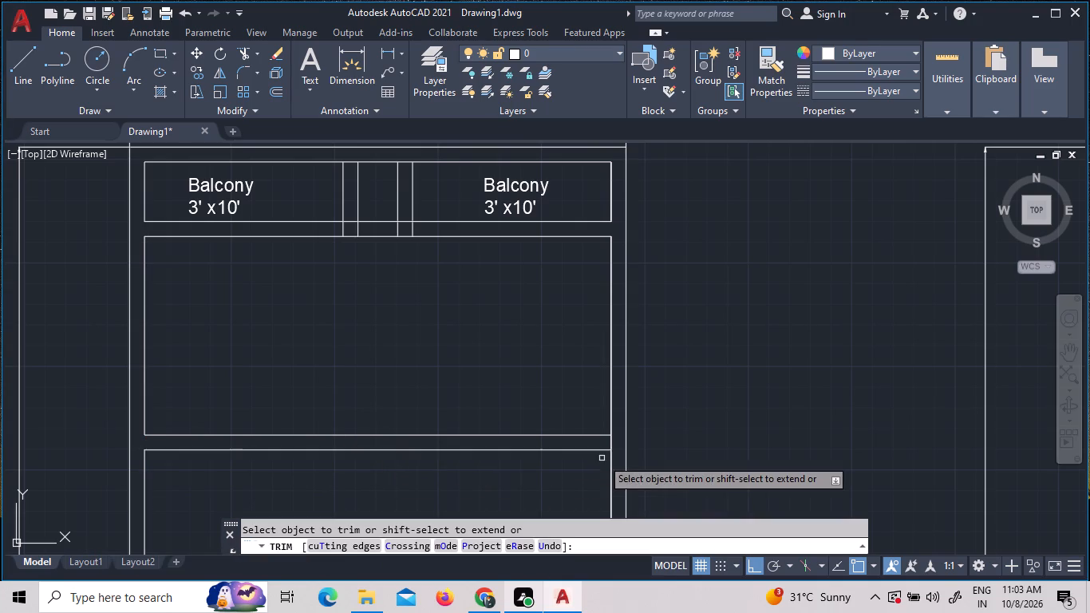
{"action": "left_click", "coordinate": [608, 442]}
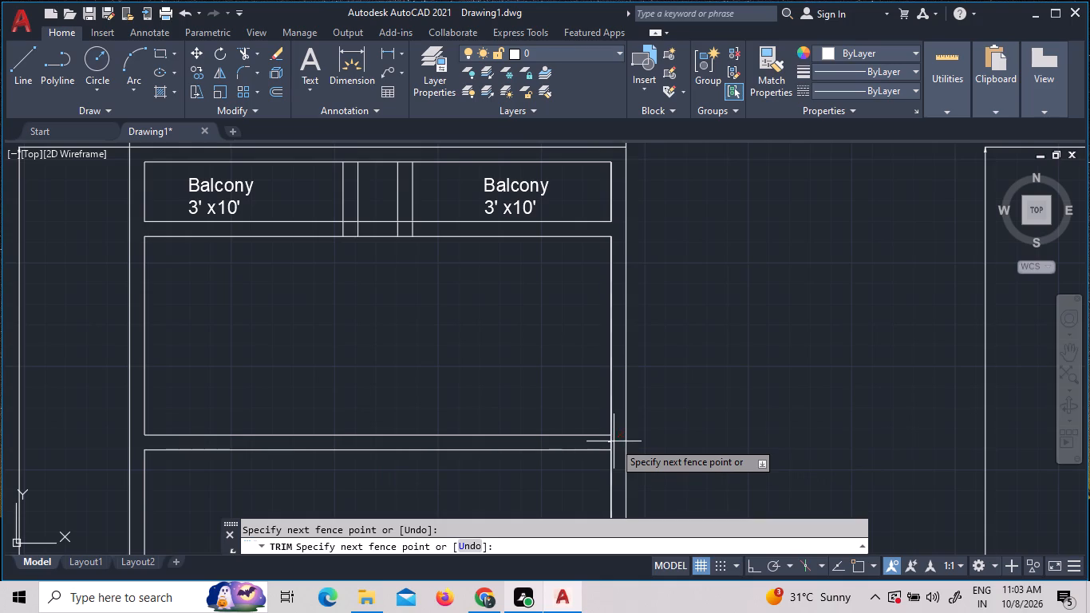
{"action": "left_click", "coordinate": [618, 445]}
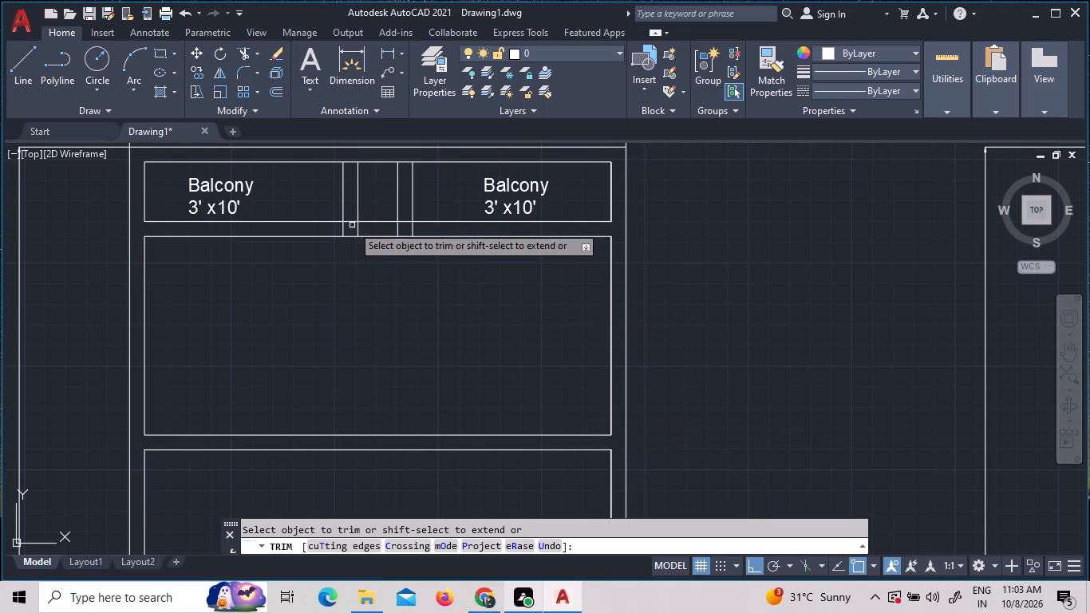
Trim the lines crossing the two balcony partitions where they meet the cross wall and the rear outer wall.
{"action": "left_click", "coordinate": [351, 222]}
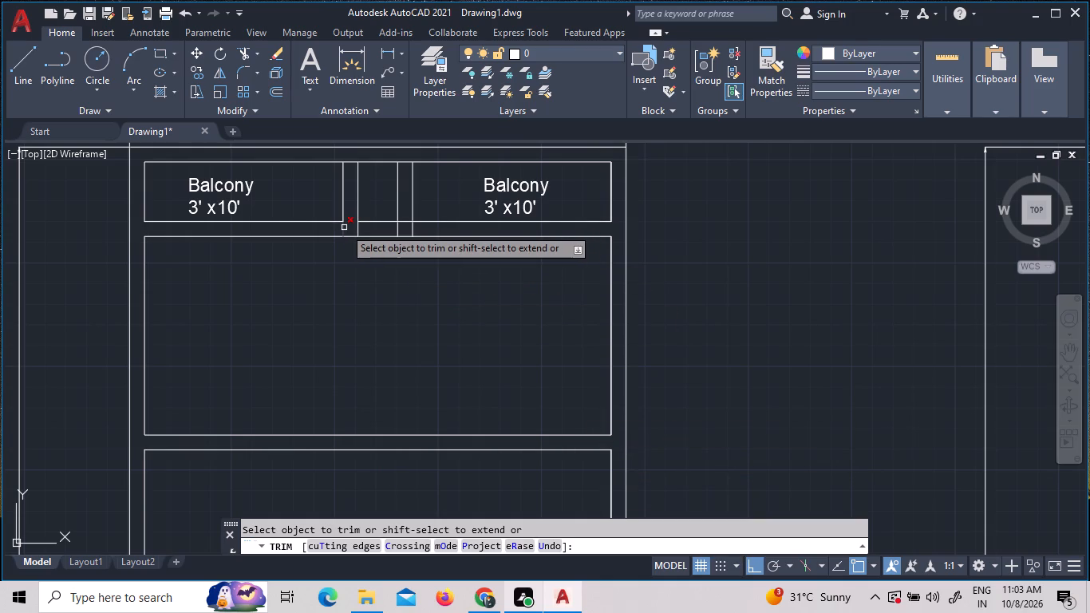
{"action": "left_click", "coordinate": [344, 227]}
{"action": "left_click", "coordinate": [355, 227]}
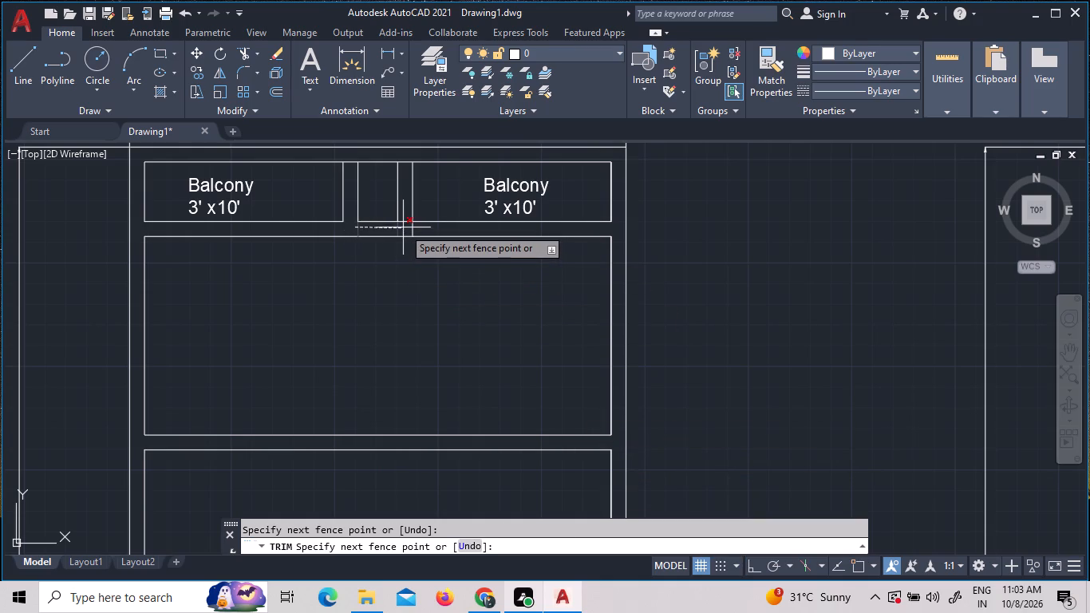
{"action": "left_click", "coordinate": [405, 227]}
{"action": "left_click", "coordinate": [421, 229]}
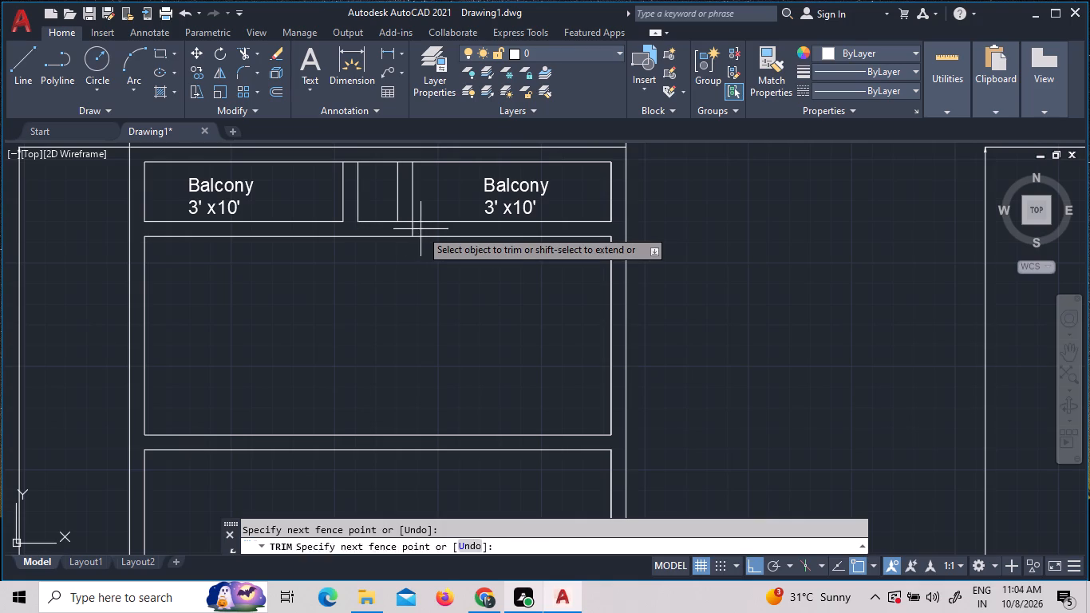
{"action": "left_click", "coordinate": [405, 229]}
{"action": "left_click", "coordinate": [406, 227]}
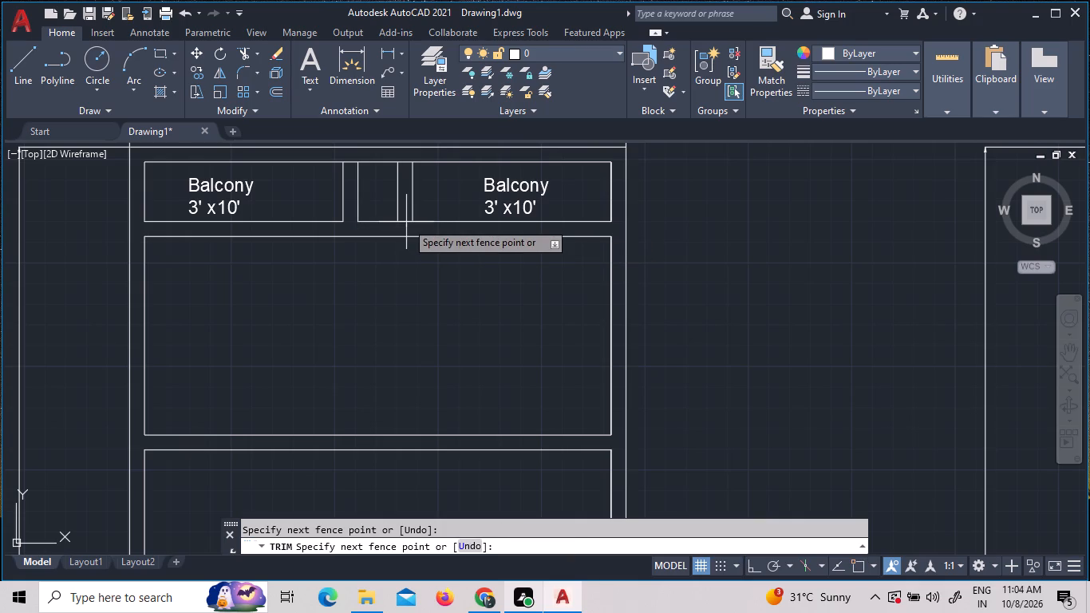
{"action": "left_click", "coordinate": [406, 219]}
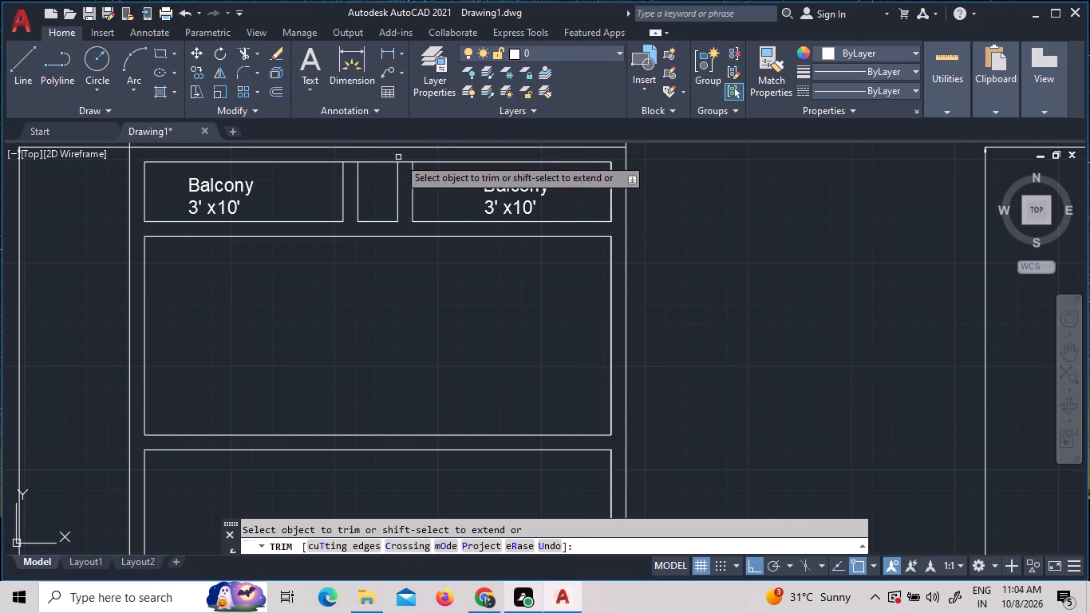
{"action": "left_click_drag", "start_coordinate": [406, 157], "coordinate": [406, 167]}
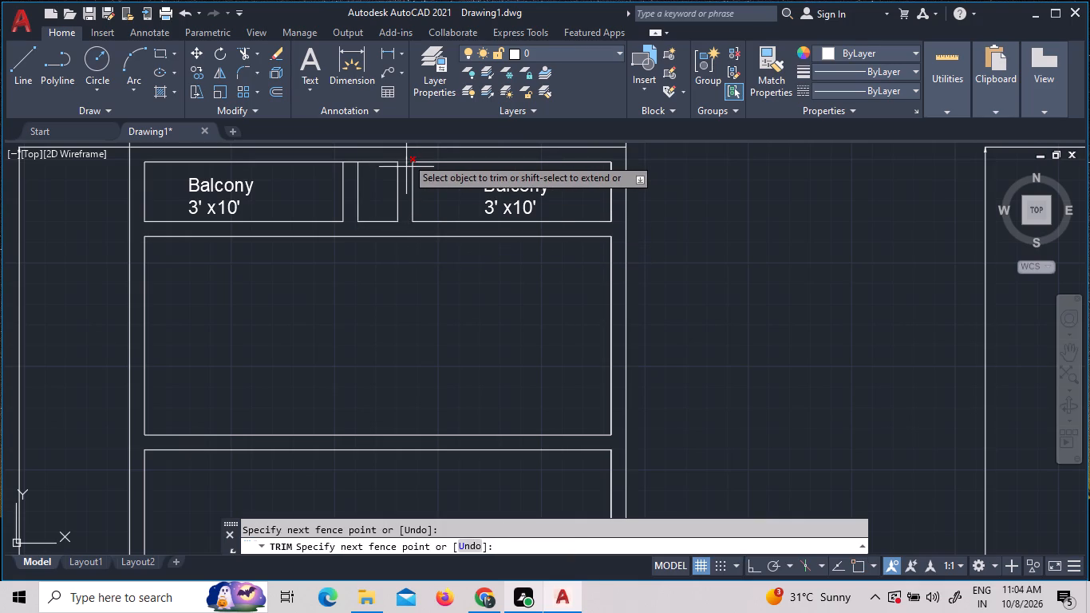
{"action": "left_click_drag", "start_coordinate": [406, 167], "coordinate": [406, 168]}
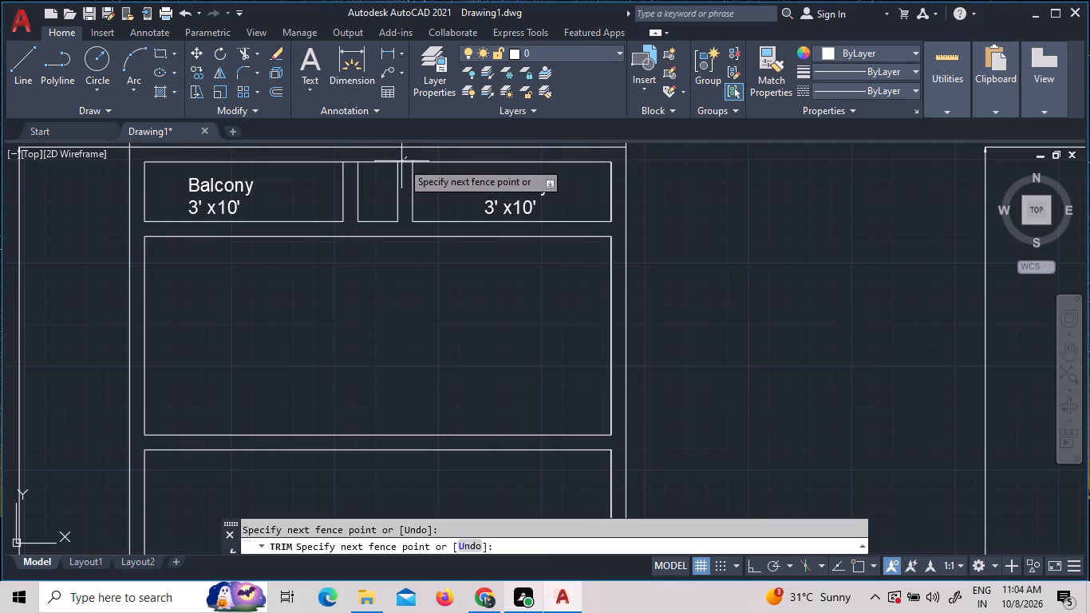
{"action": "left_click", "coordinate": [403, 172]}
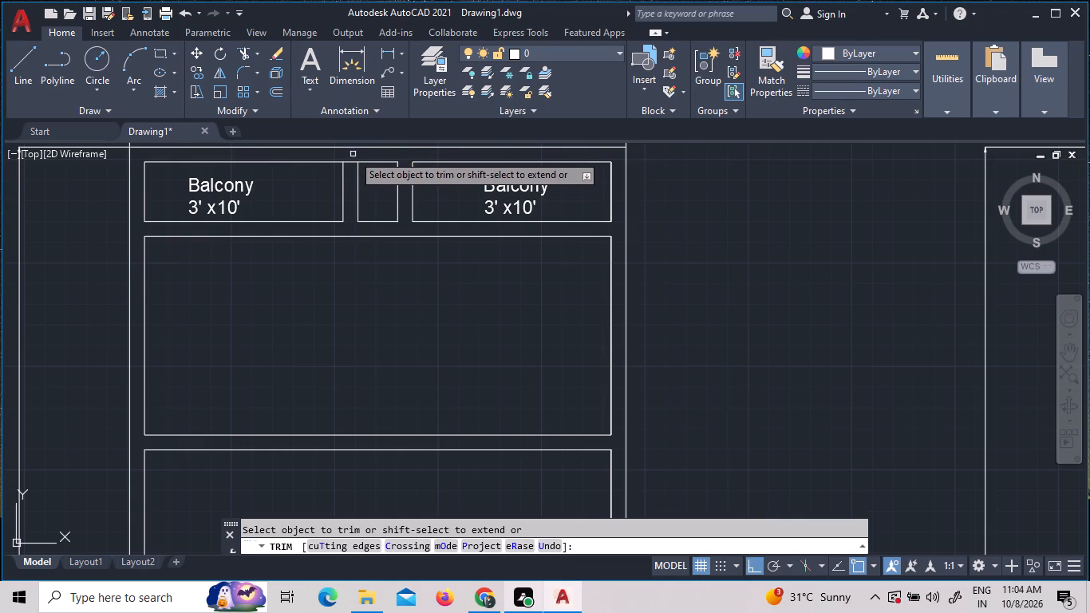
{"action": "left_click", "coordinate": [353, 153]}
{"action": "left_click", "coordinate": [353, 178]}
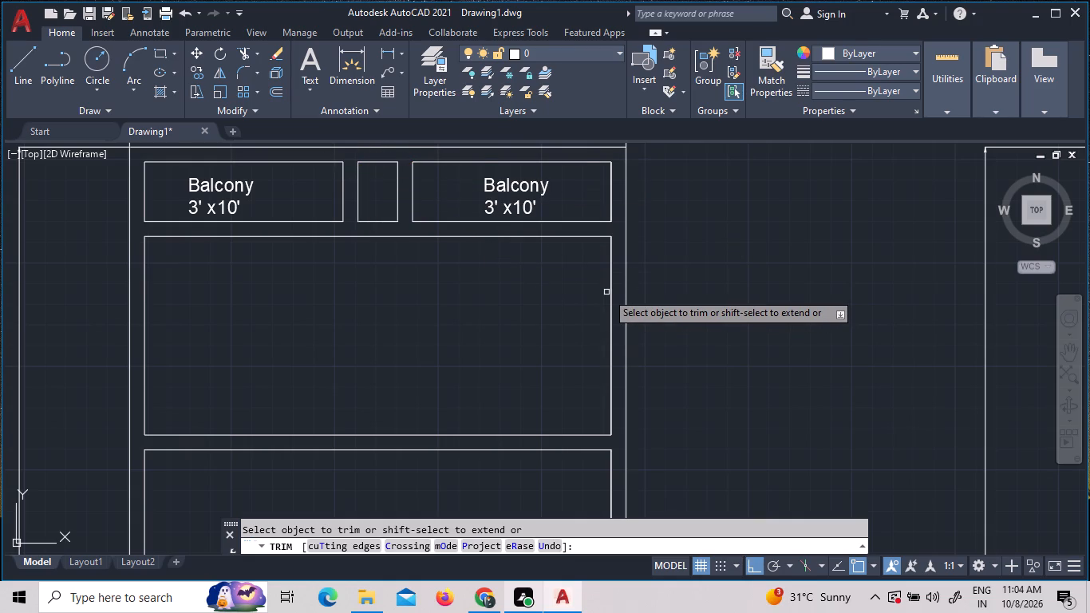
{"action": "key", "text": "Escape"}
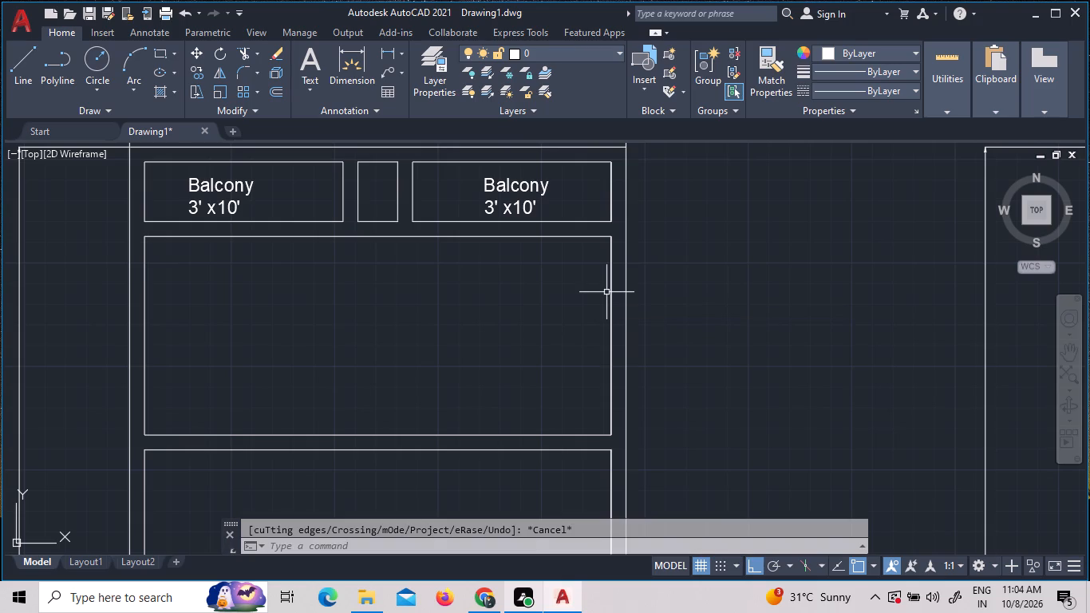
Add a multiline text label reading "Duct" in the narrow compartment between the two balconies.
{"action": "left_click", "coordinate": [309, 61]}
{"action": "left_click", "coordinate": [369, 184]}
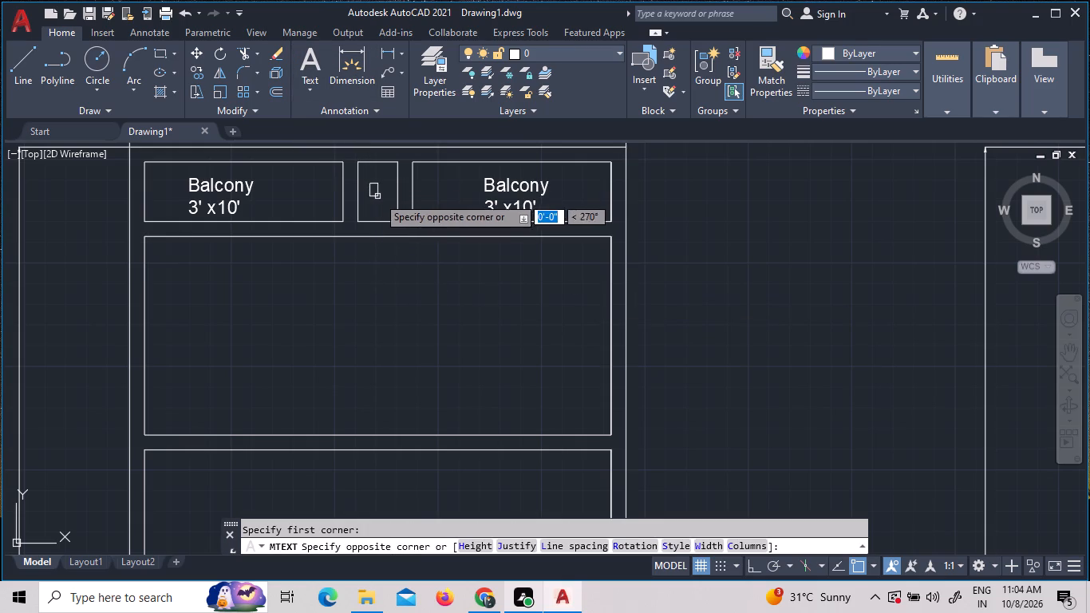
{"action": "left_click", "coordinate": [382, 198]}
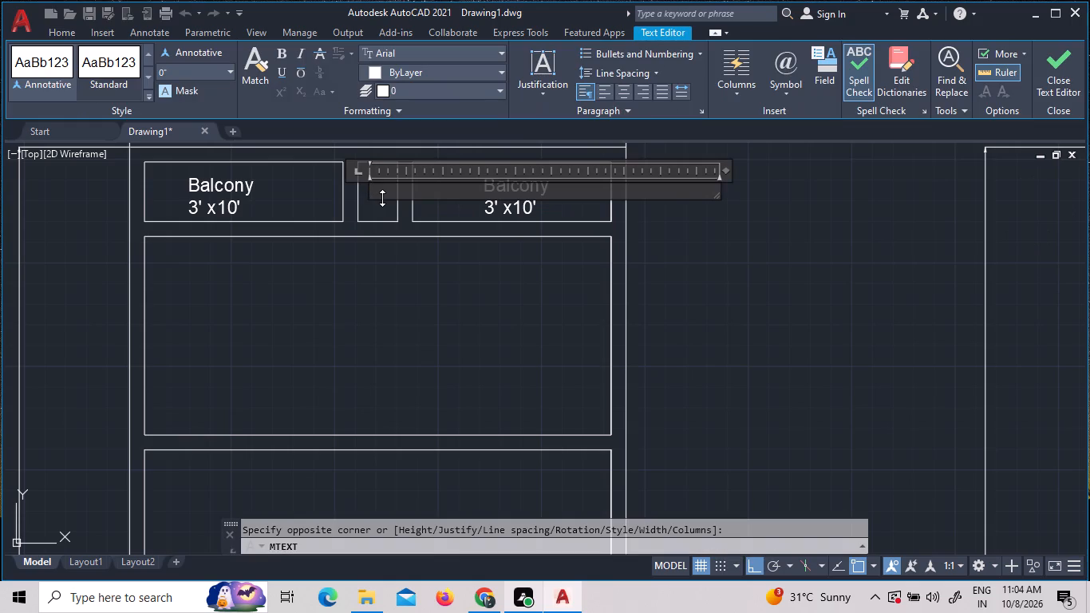
{"action": "type", "text": "duct"}
{"action": "key", "text": "space"}
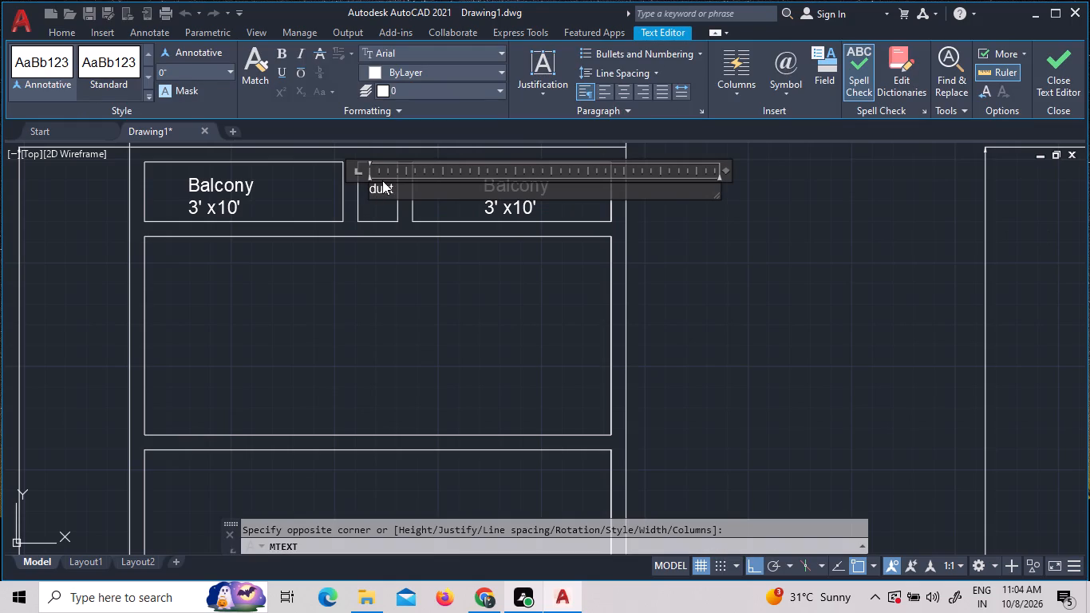
{"action": "left_click", "coordinate": [377, 185]}
{"action": "key", "text": "BackSpace"}
{"action": "key", "text": "BackSpace"}
{"action": "key", "text": "BackSpace"}
{"action": "key", "text": "d"}
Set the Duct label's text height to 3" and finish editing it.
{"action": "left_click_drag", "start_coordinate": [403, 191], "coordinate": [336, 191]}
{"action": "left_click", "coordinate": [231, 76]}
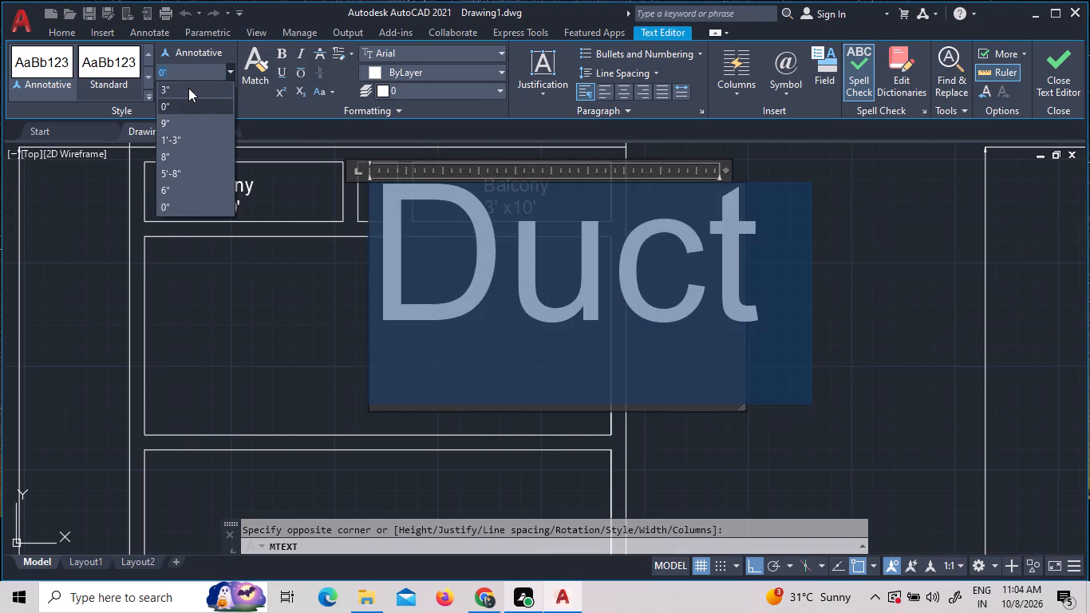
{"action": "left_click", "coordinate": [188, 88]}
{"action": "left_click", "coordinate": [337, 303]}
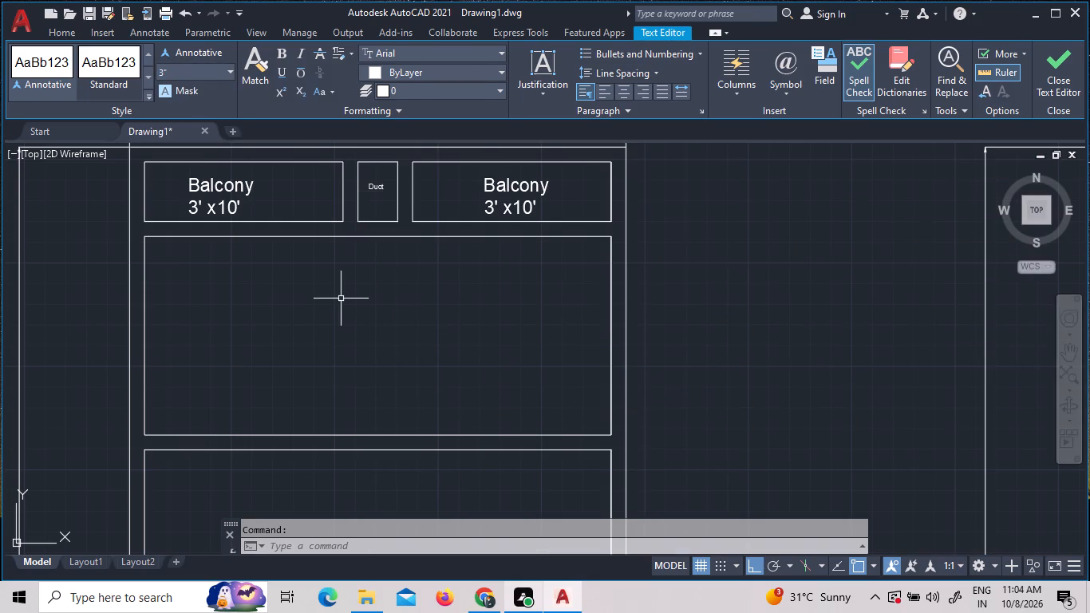
Reopen the Duct label and set the height of its whole text to 8".
{"action": "triple_click", "coordinate": [376, 184]}
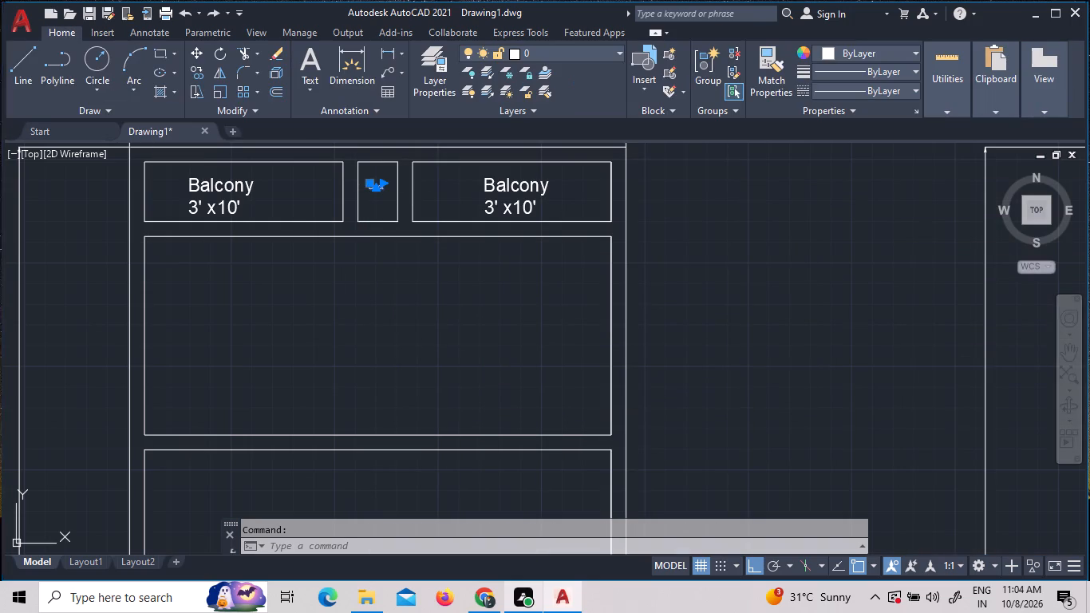
{"action": "scroll", "coordinate": [377, 189], "scroll_direction": "up", "scroll_amount": 2}
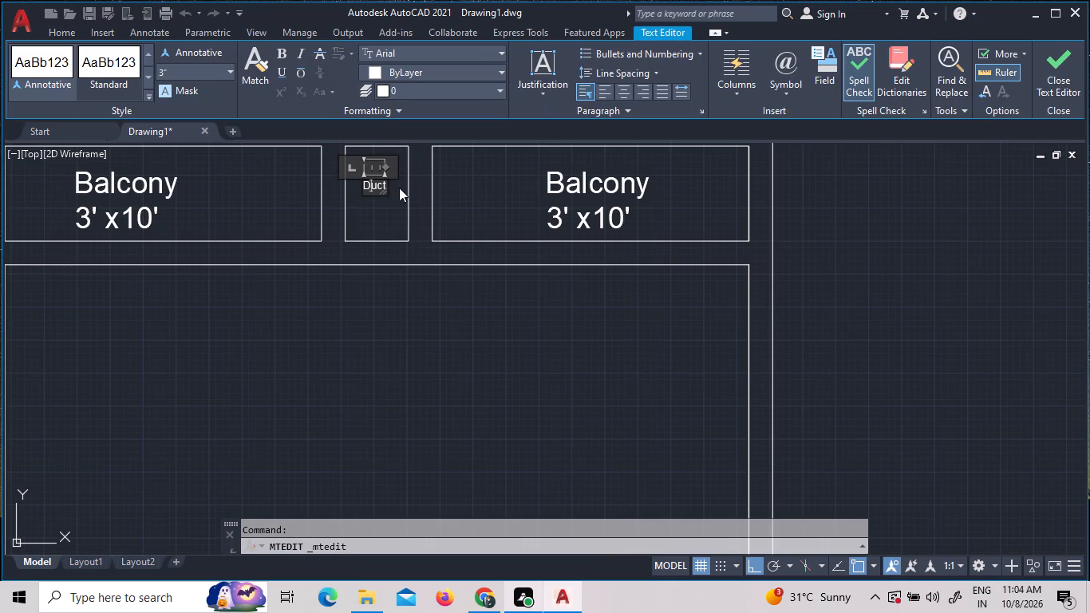
{"action": "scroll", "coordinate": [379, 188], "scroll_direction": "up", "scroll_amount": 4}
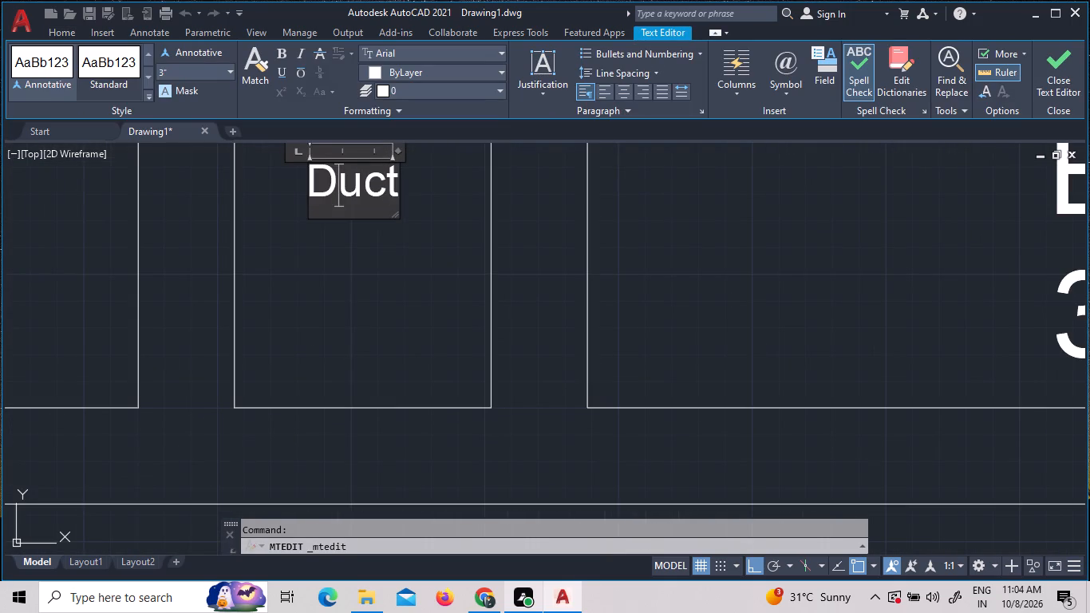
{"action": "left_click_drag", "start_coordinate": [393, 187], "coordinate": [317, 187]}
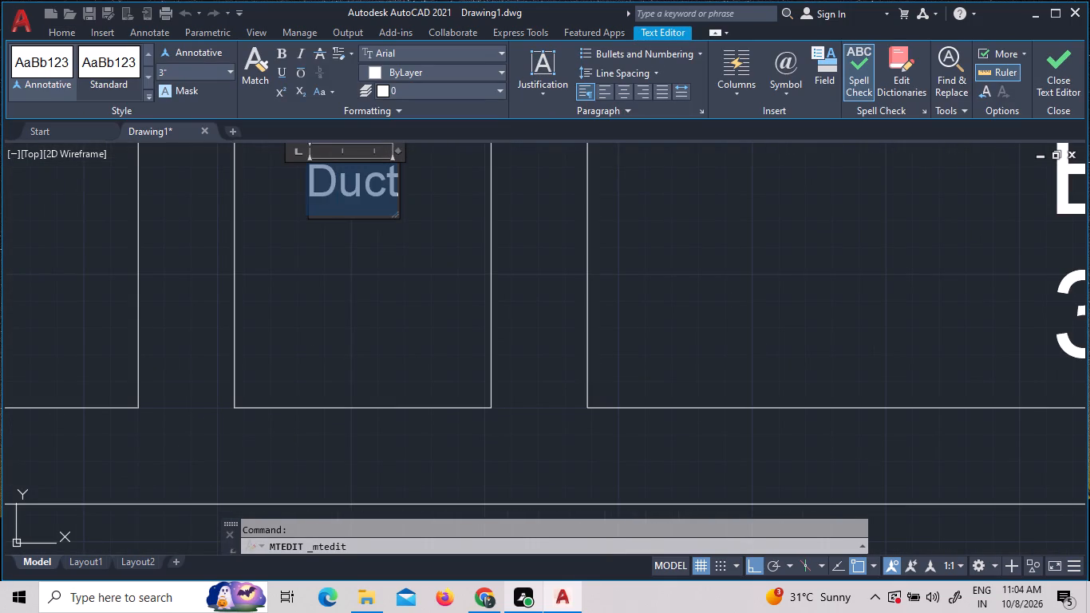
{"action": "left_click_drag", "start_coordinate": [317, 187], "coordinate": [316, 187]}
{"action": "left_click", "coordinate": [230, 72]}
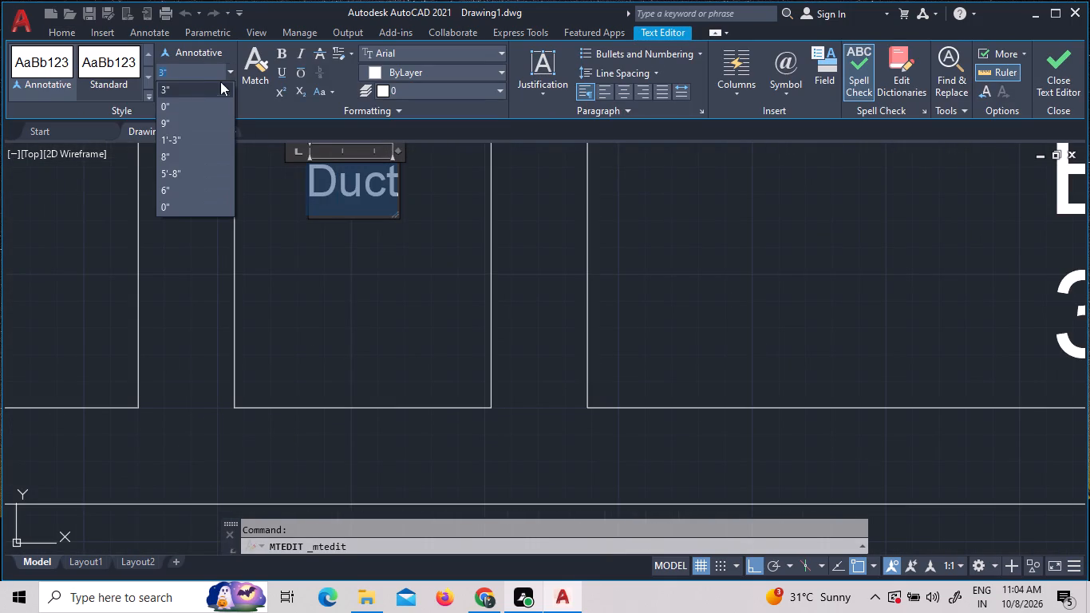
{"action": "left_click", "coordinate": [184, 161]}
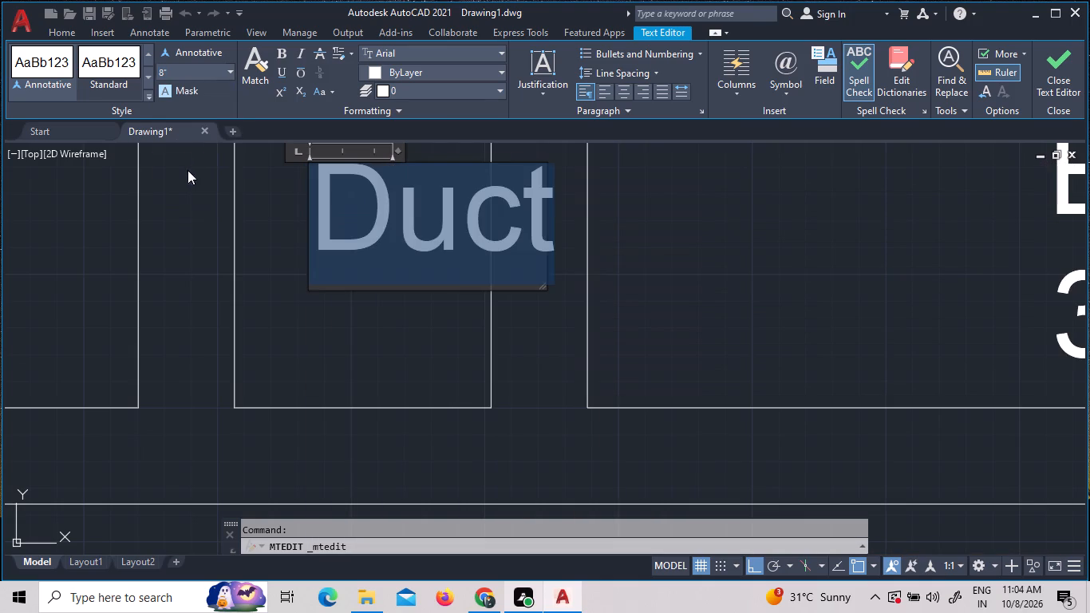
{"action": "left_click", "coordinate": [287, 310]}
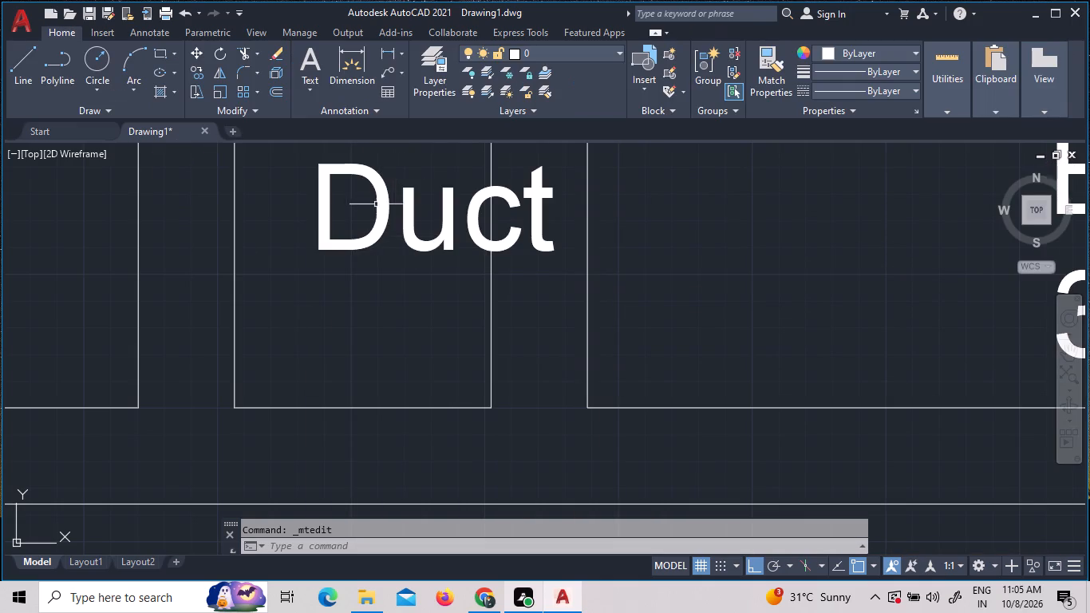
Move the Duct label horizontally about 7" toward the left balcony so it fits inside its compartment.
{"action": "left_click", "coordinate": [376, 206]}
{"action": "right_click", "coordinate": [376, 206]}
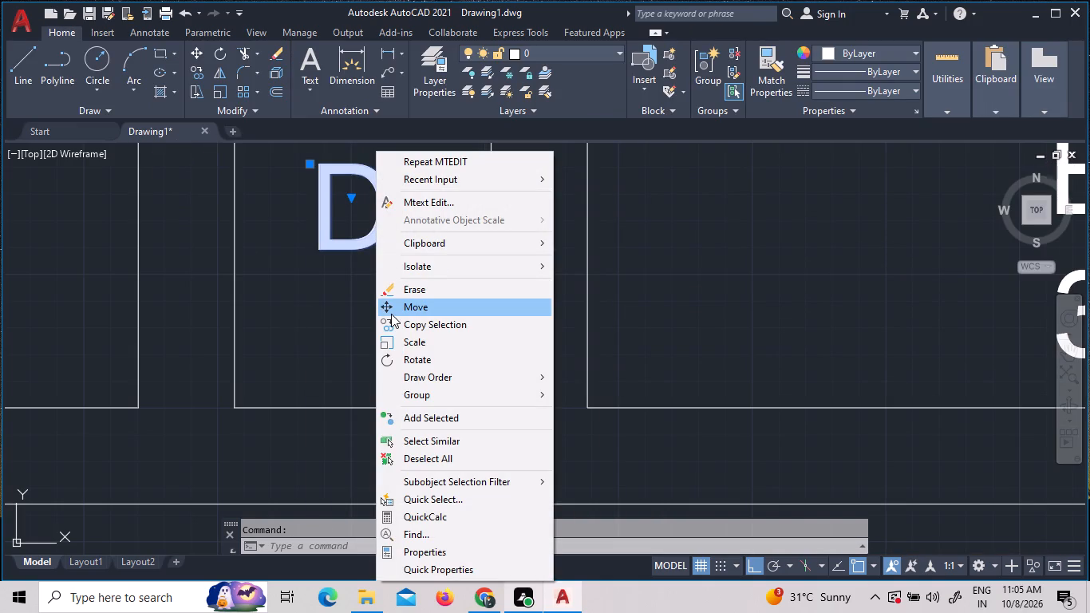
{"action": "left_click", "coordinate": [391, 314]}
{"action": "left_click", "coordinate": [379, 266]}
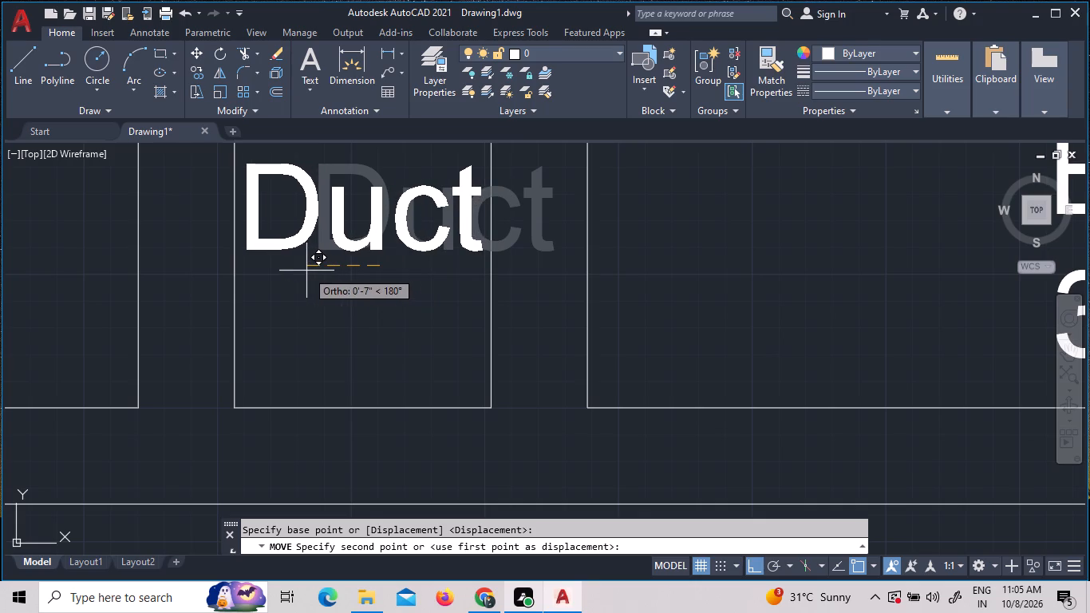
{"action": "left_click", "coordinate": [306, 271]}
{"action": "scroll", "coordinate": [343, 317], "scroll_direction": "down", "scroll_amount": 4}
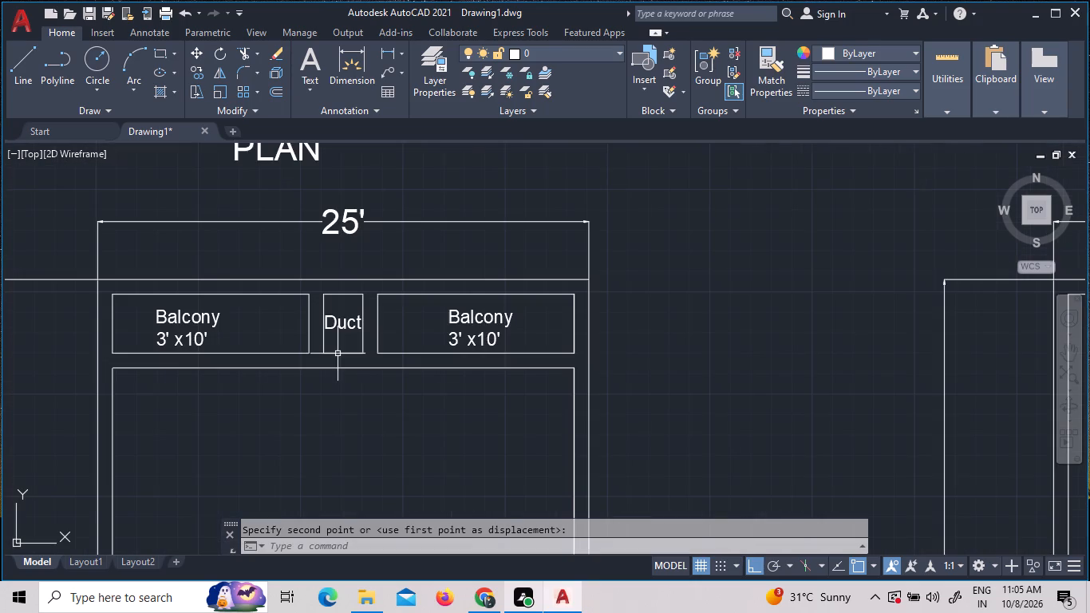
{"action": "key", "text": "Escape"}
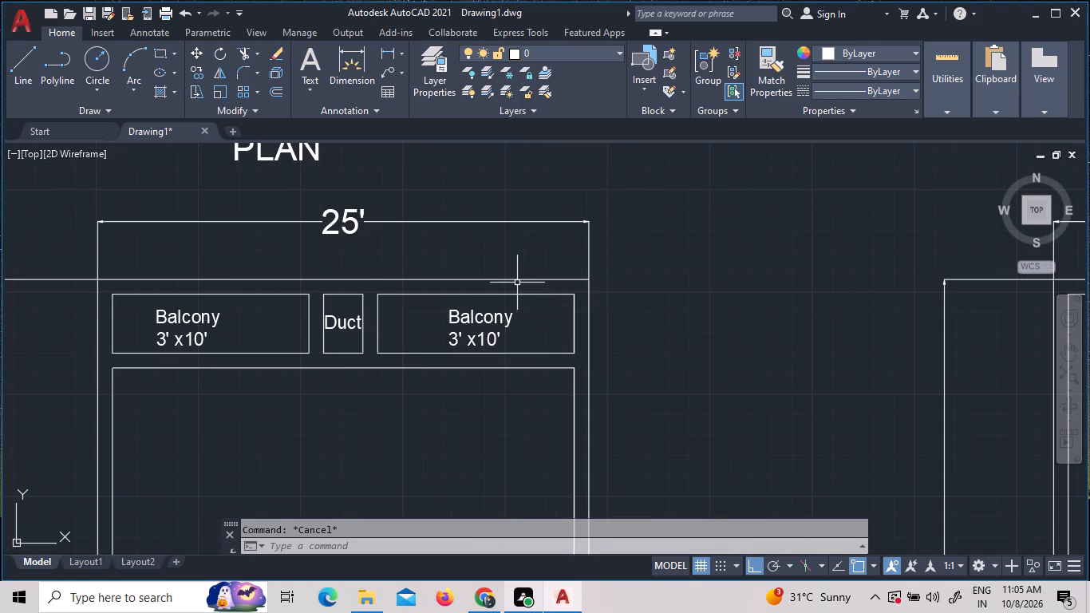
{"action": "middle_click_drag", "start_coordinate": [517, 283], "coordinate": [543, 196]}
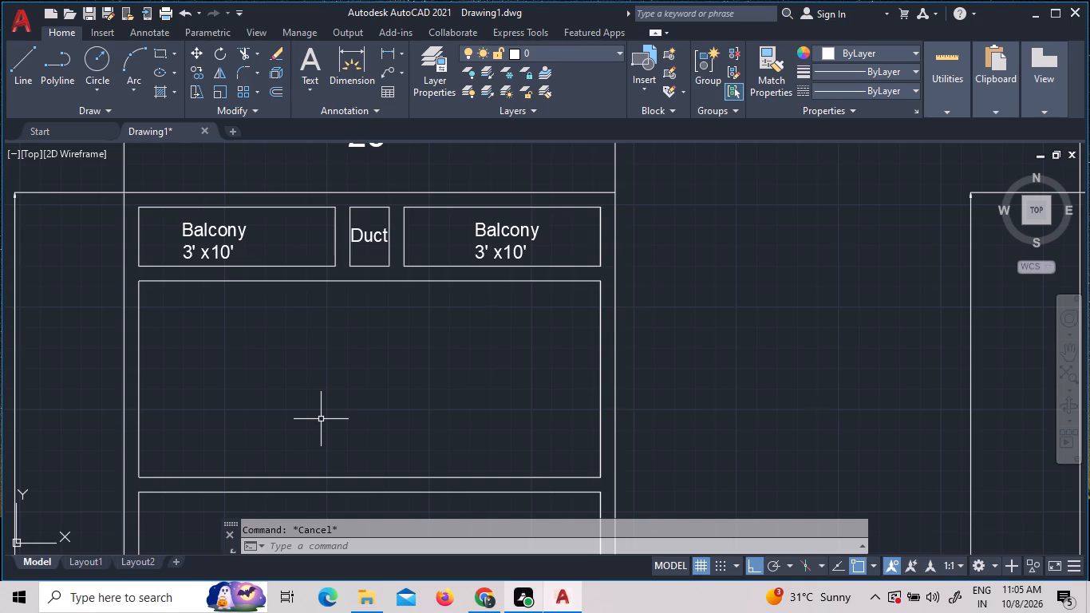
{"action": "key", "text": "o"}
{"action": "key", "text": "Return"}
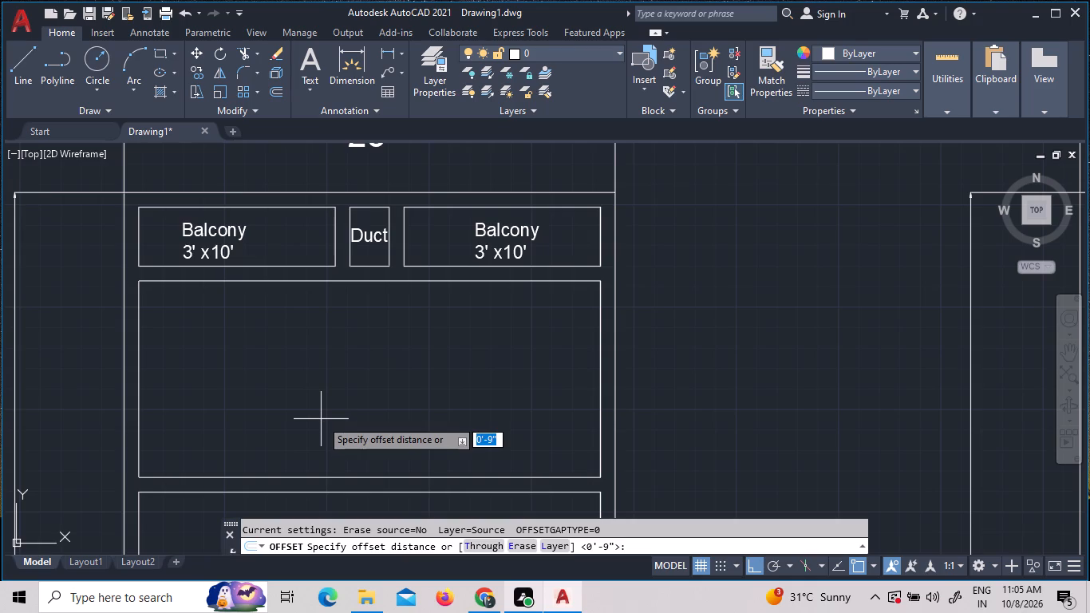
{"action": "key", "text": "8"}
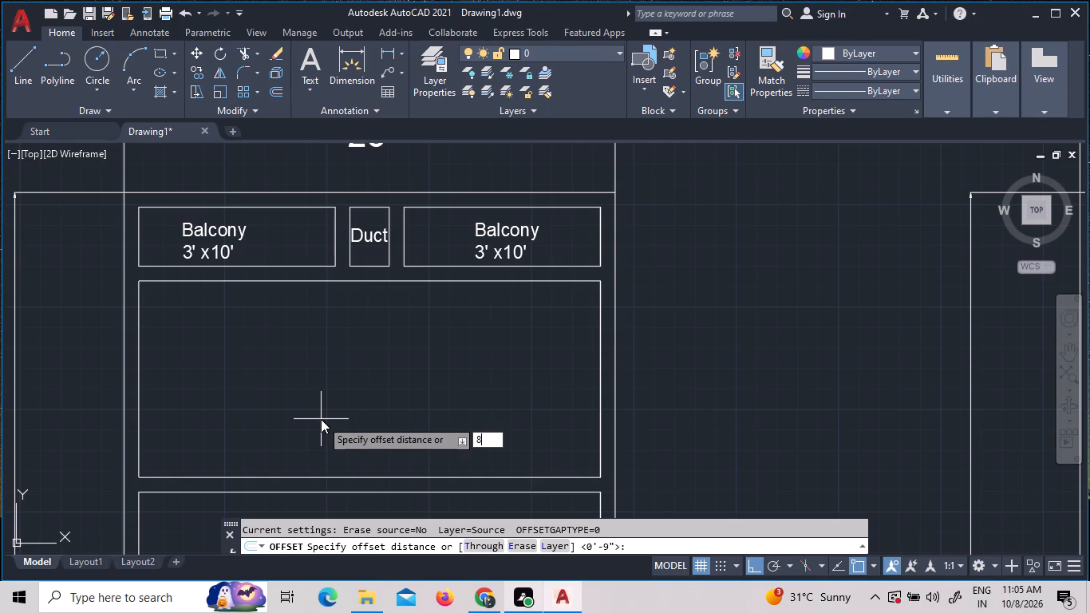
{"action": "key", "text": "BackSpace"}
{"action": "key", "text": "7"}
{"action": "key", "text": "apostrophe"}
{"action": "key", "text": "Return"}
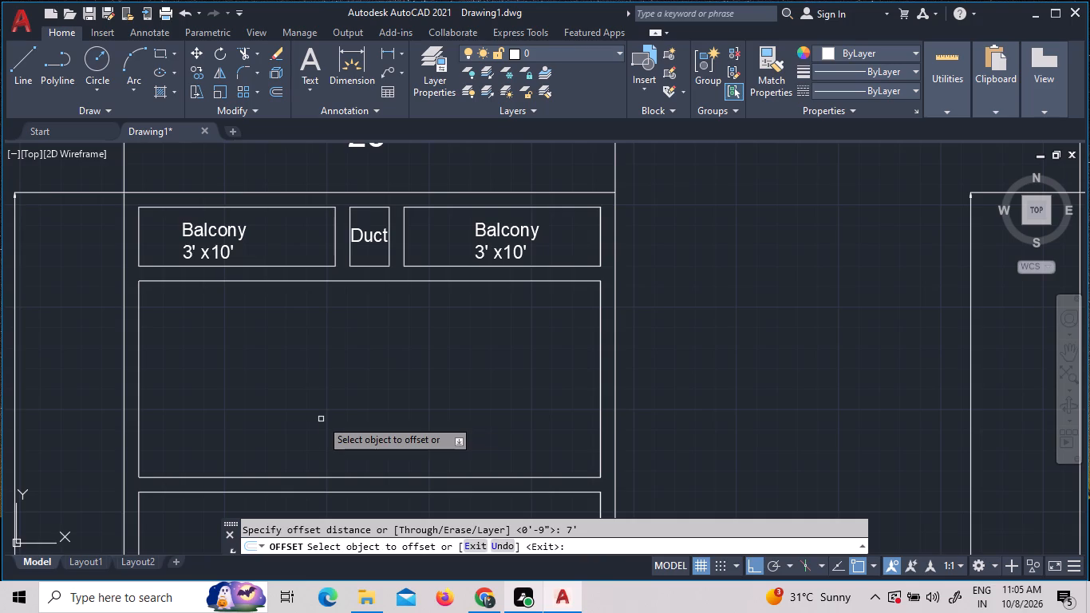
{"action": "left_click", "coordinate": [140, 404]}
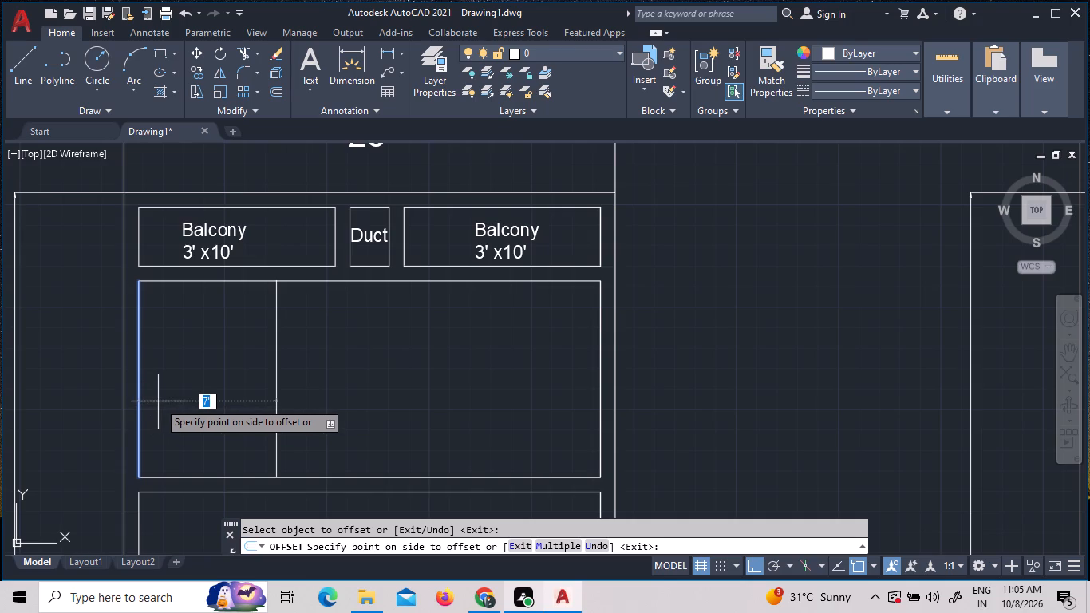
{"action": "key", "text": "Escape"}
Offset the left and right inner wall lines of the area below the balconies inward by 6'.
{"action": "key", "text": "o"}
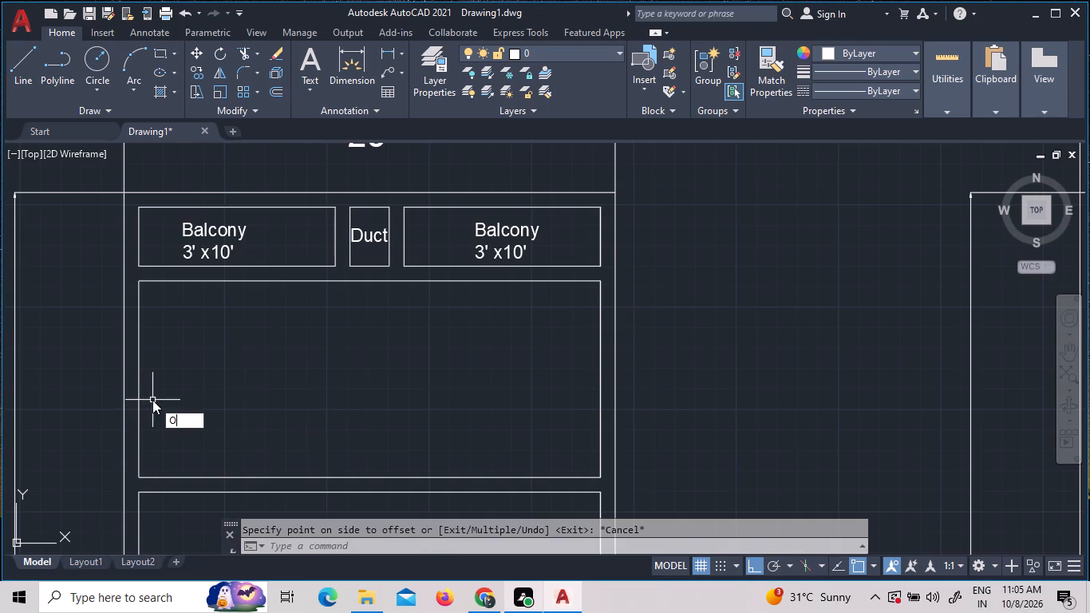
{"action": "key", "text": "Return"}
{"action": "type", "text": "6'"}
{"action": "key", "text": "Return"}
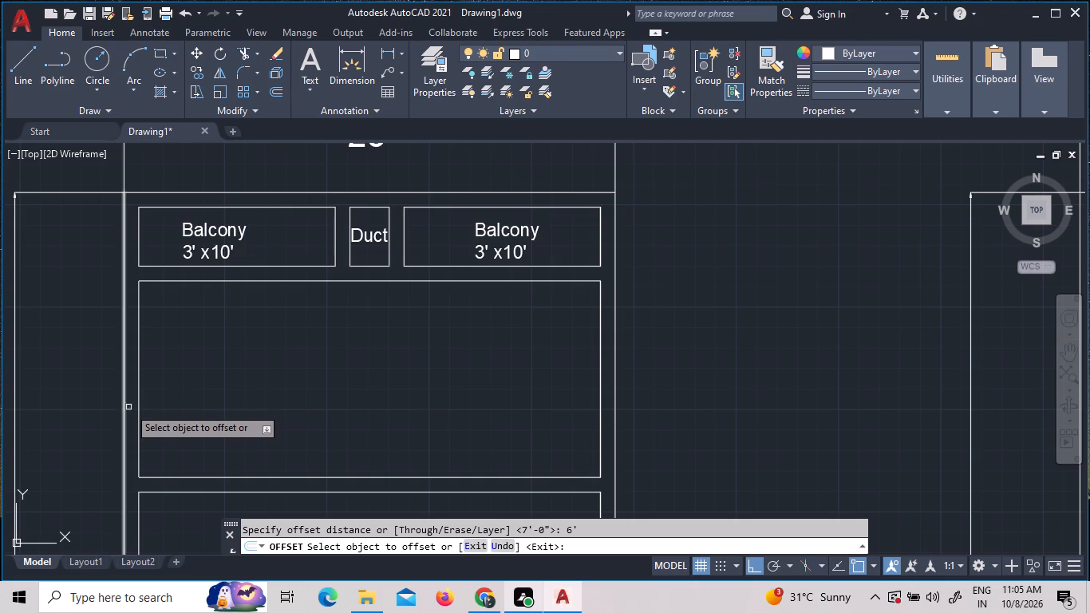
{"action": "left_click", "coordinate": [144, 416]}
{"action": "left_click", "coordinate": [140, 410]}
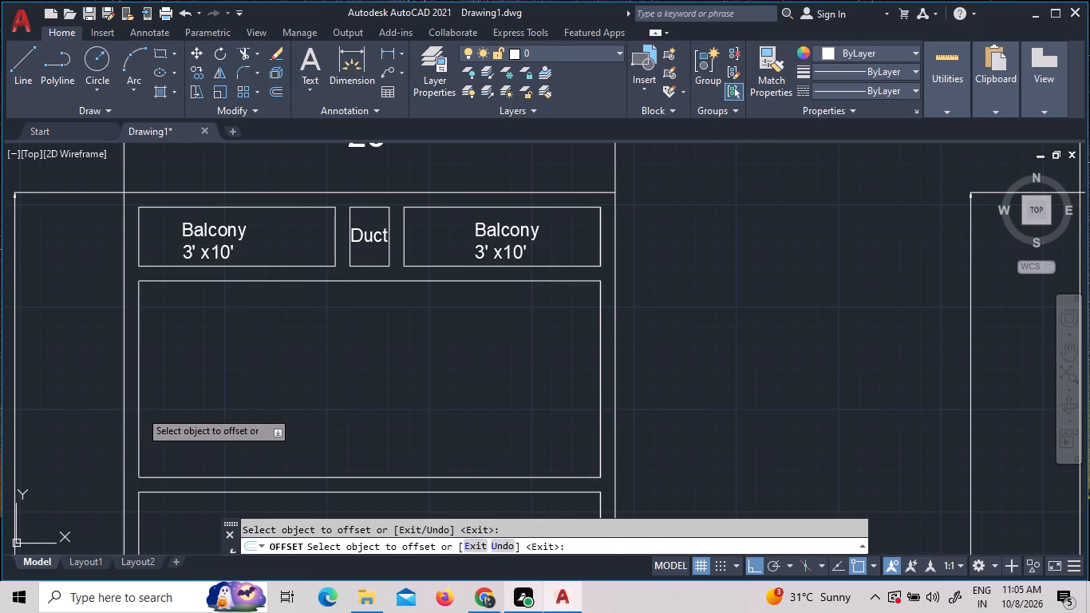
{"action": "left_click", "coordinate": [165, 413]}
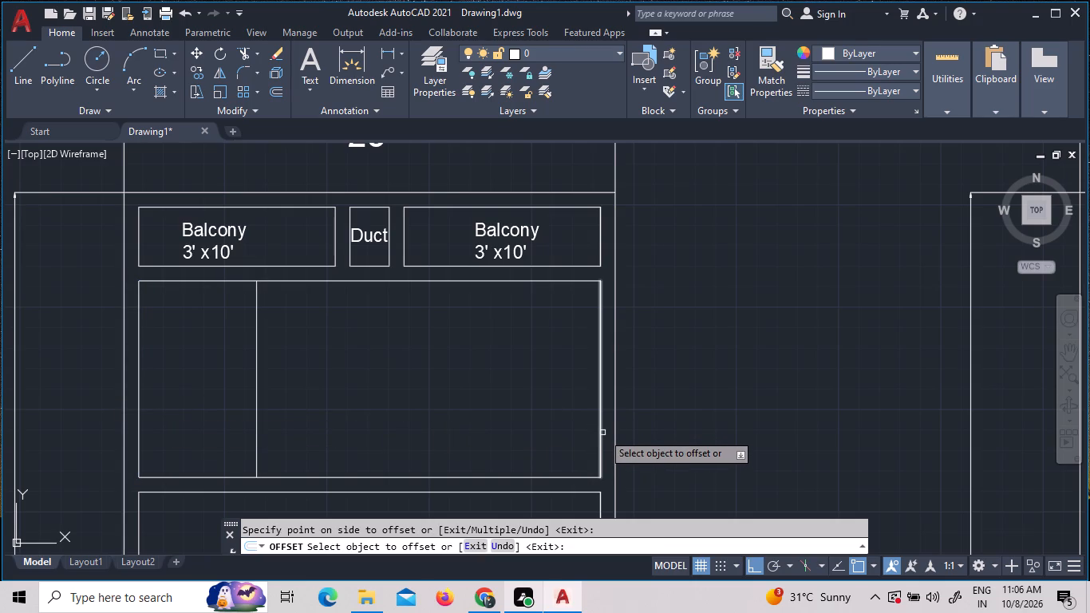
{"action": "left_click", "coordinate": [598, 431]}
{"action": "left_click", "coordinate": [553, 433]}
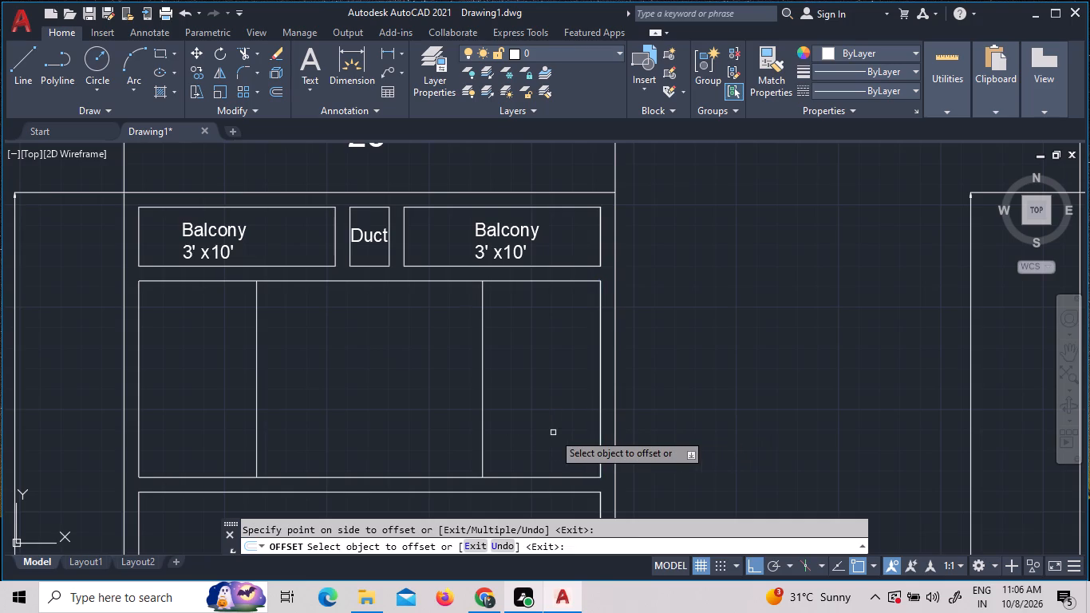
{"action": "key", "text": "Escape"}
Offset both new partition lines 9" toward the middle of the area to give the partition walls their thickness.
{"action": "key", "text": "o"}
{"action": "key", "text": "Return"}
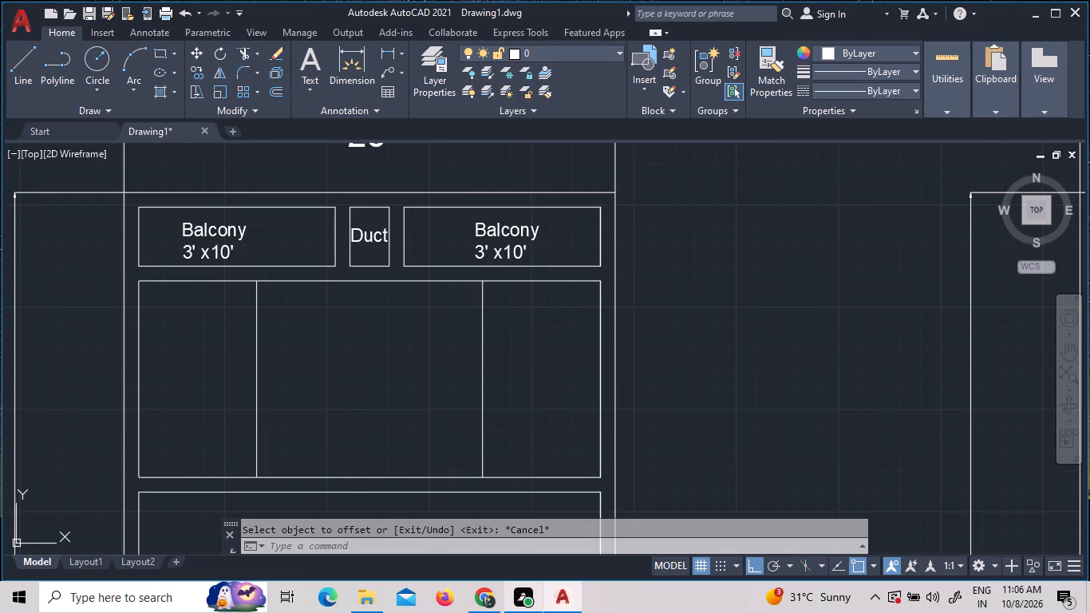
{"action": "key", "text": "6"}
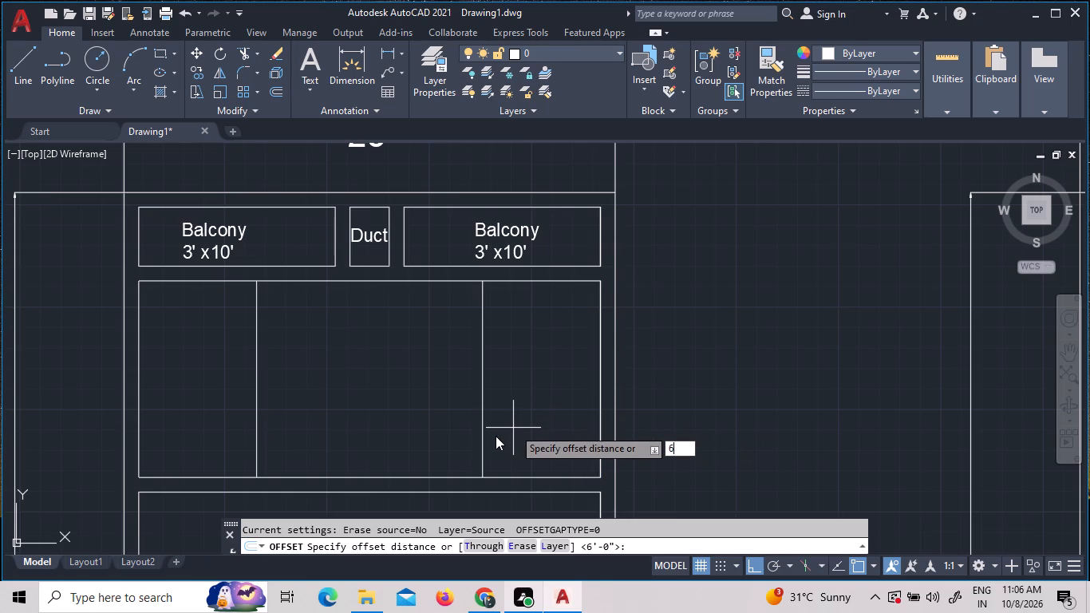
{"action": "key", "text": "BackSpace"}
{"action": "key", "text": "9"}
{"action": "key", "text": "shift+quotedbl"}
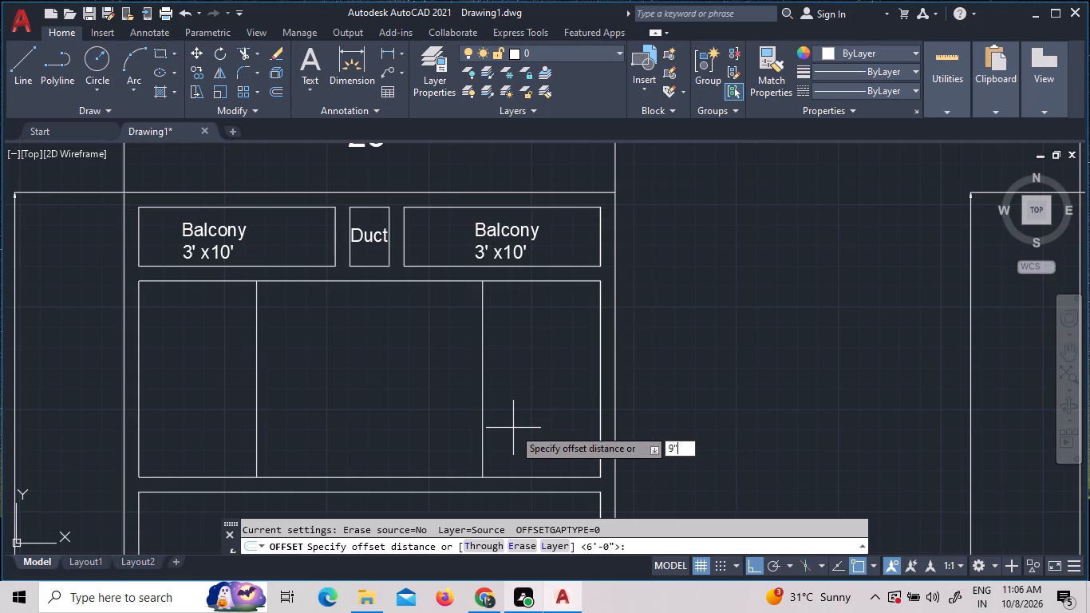
{"action": "key", "text": "Return"}
{"action": "left_click", "coordinate": [483, 430]}
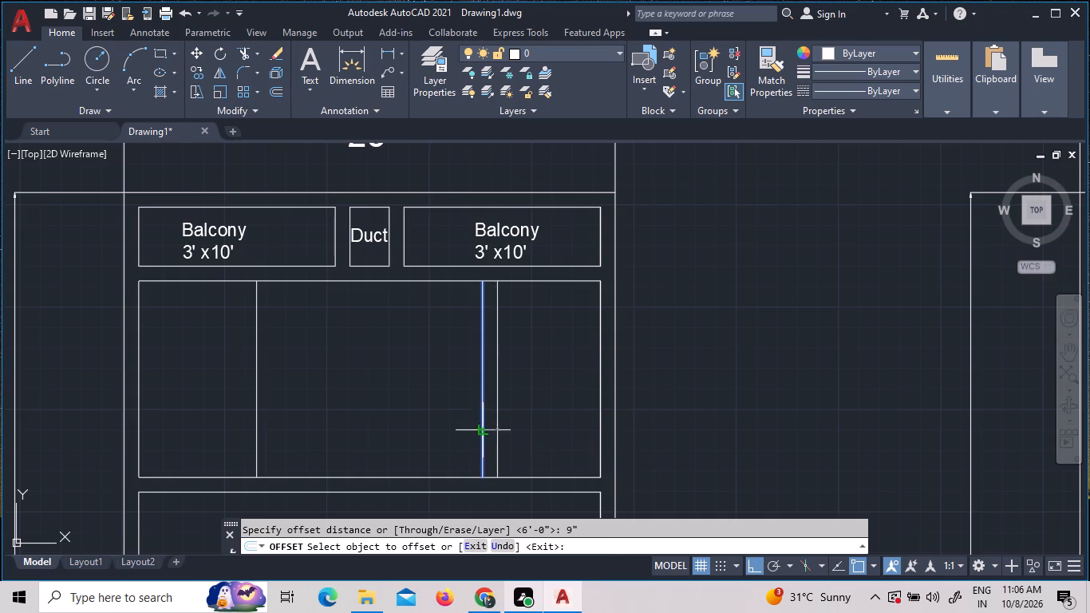
{"action": "left_click", "coordinate": [450, 424]}
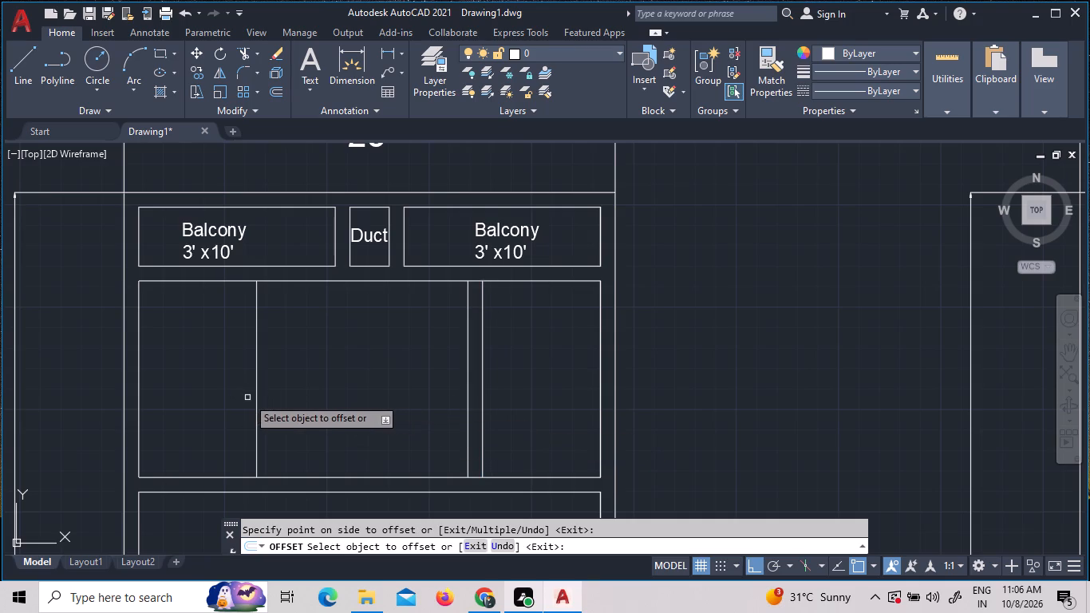
{"action": "left_click", "coordinate": [256, 403]}
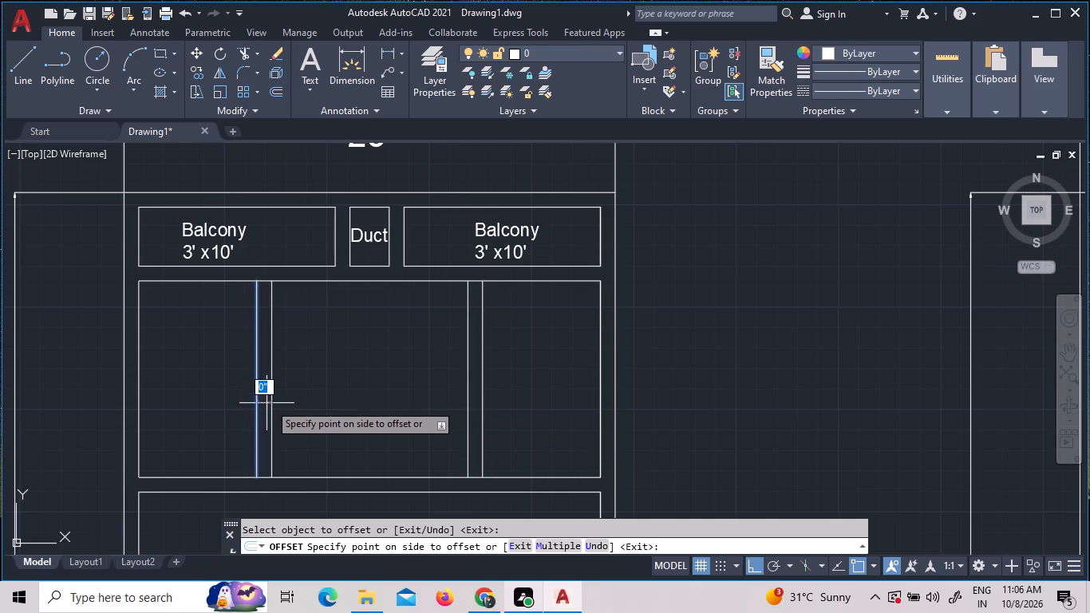
{"action": "left_click", "coordinate": [286, 403]}
{"action": "key", "text": "Escape"}
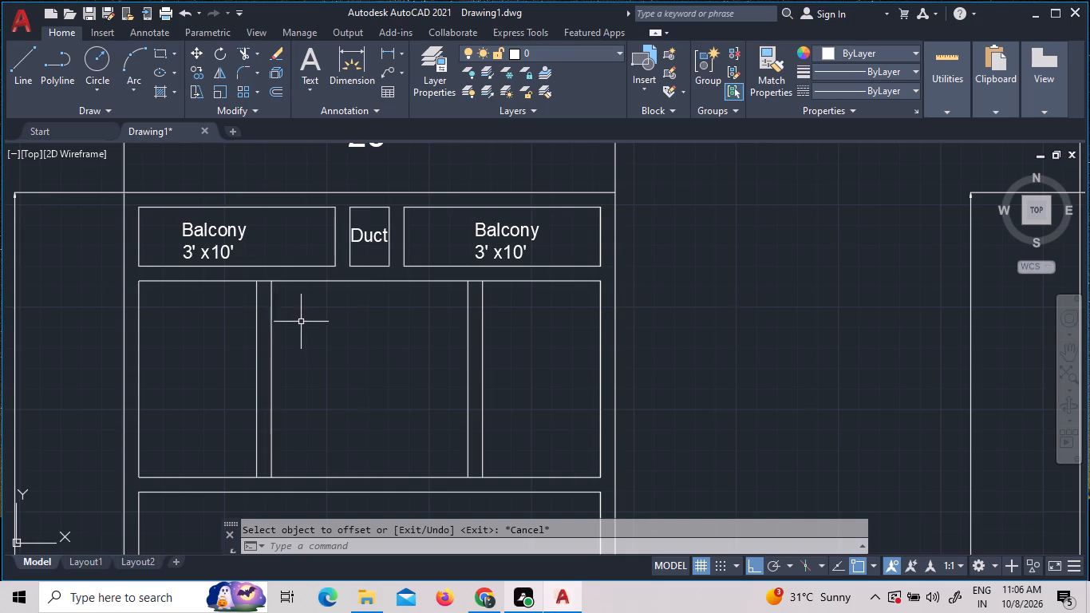
Trim the upper and lower wall lines between each pair of partition lines, keeping the middle room's edges closed.
{"action": "key", "text": "t"}
{"action": "key", "text": "r"}
{"action": "key", "text": "space"}
{"action": "key", "text": "space"}
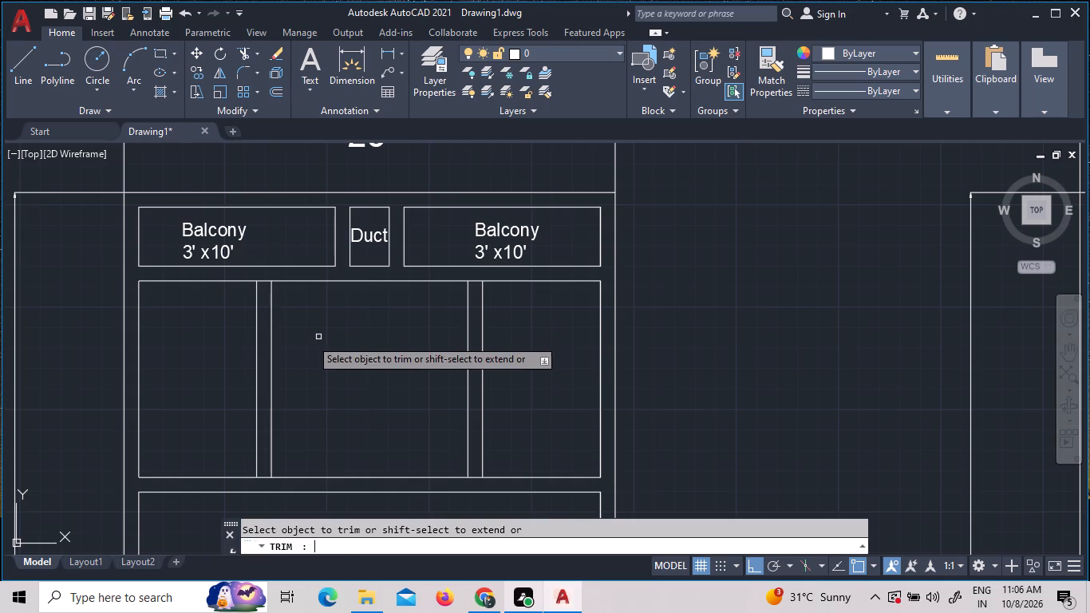
{"action": "left_click", "coordinate": [260, 283]}
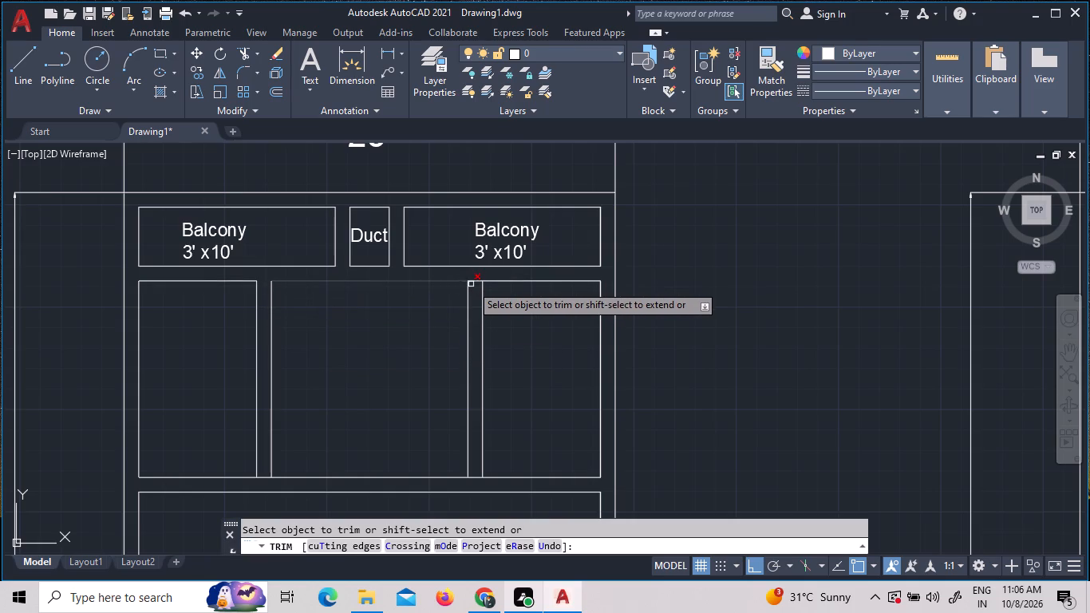
{"action": "left_click", "coordinate": [474, 282]}
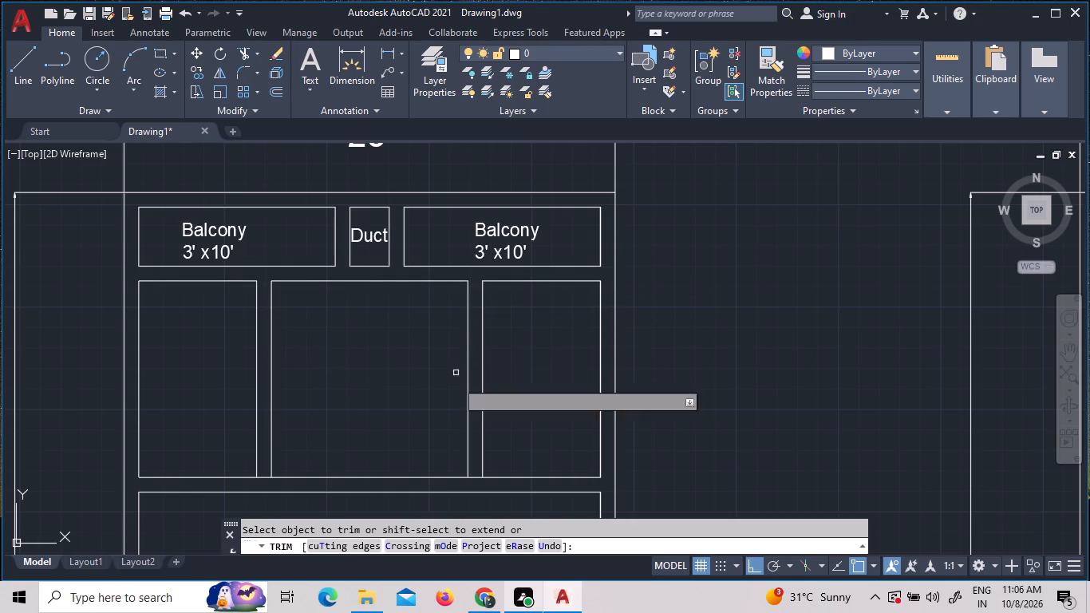
{"action": "left_click", "coordinate": [475, 477]}
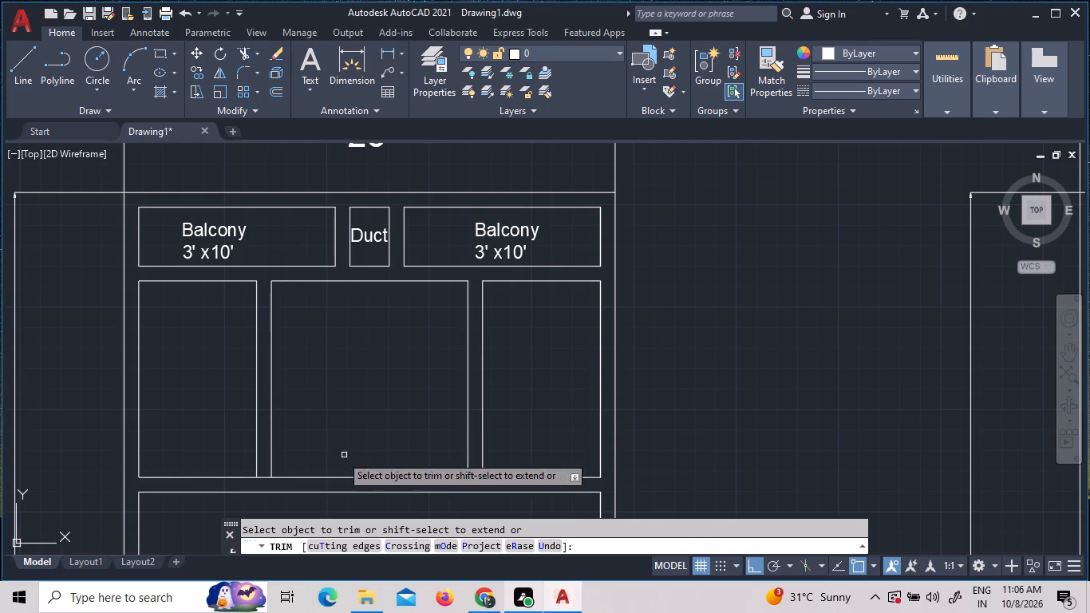
{"action": "left_click", "coordinate": [267, 477]}
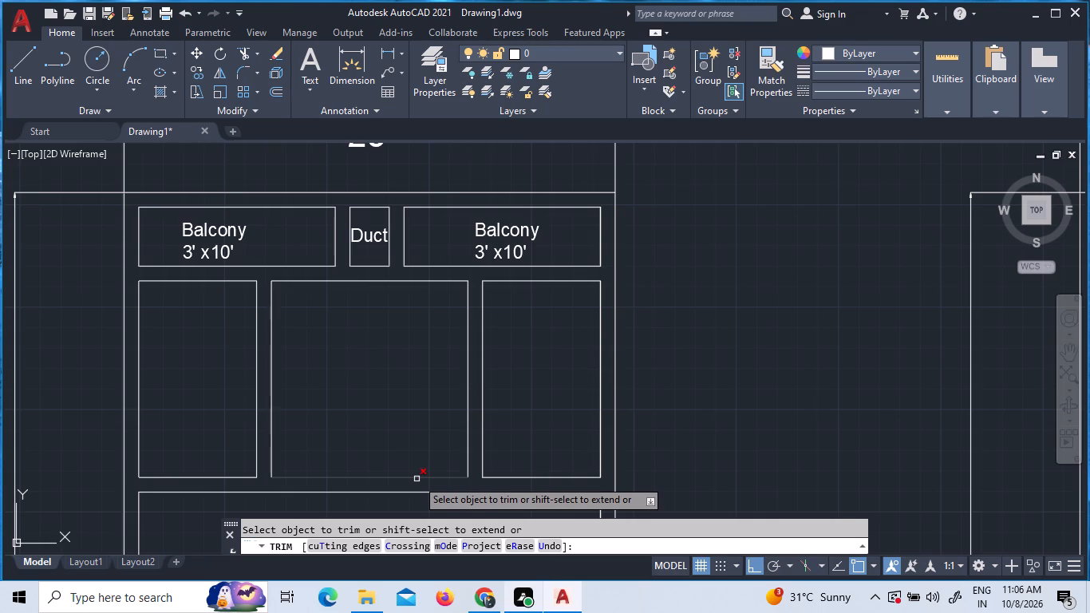
{"action": "left_click", "coordinate": [417, 479]}
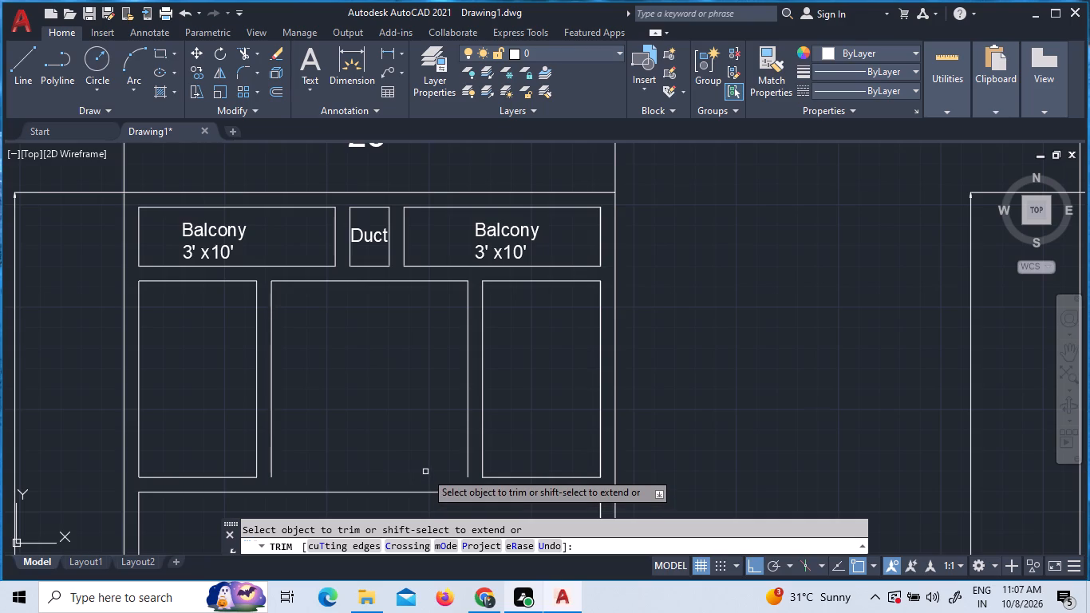
{"action": "key", "text": "u"}
{"action": "key", "text": "Return"}
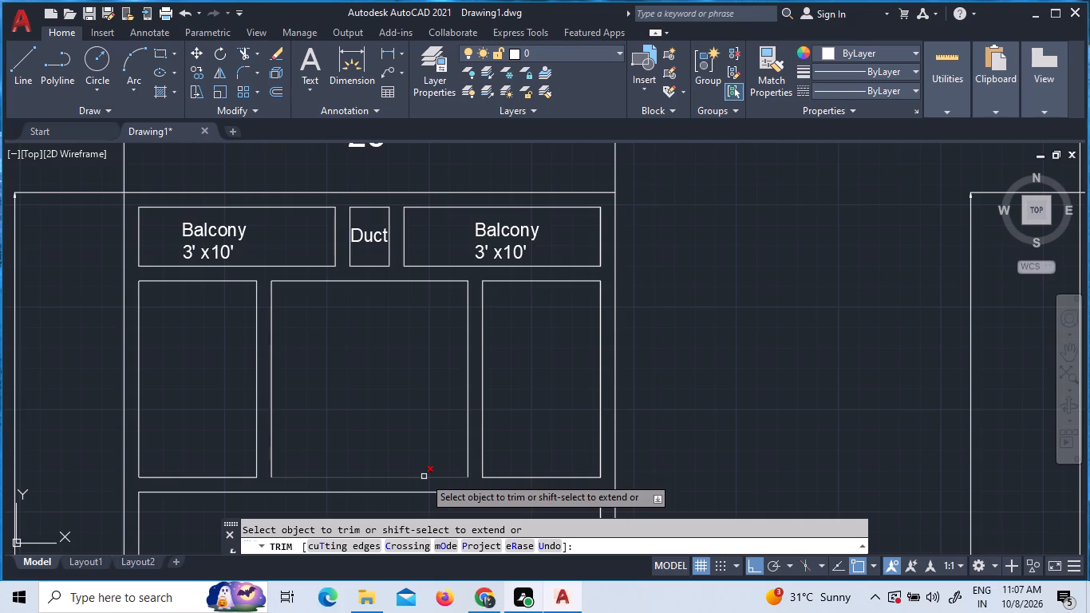
{"action": "key", "text": "Escape"}
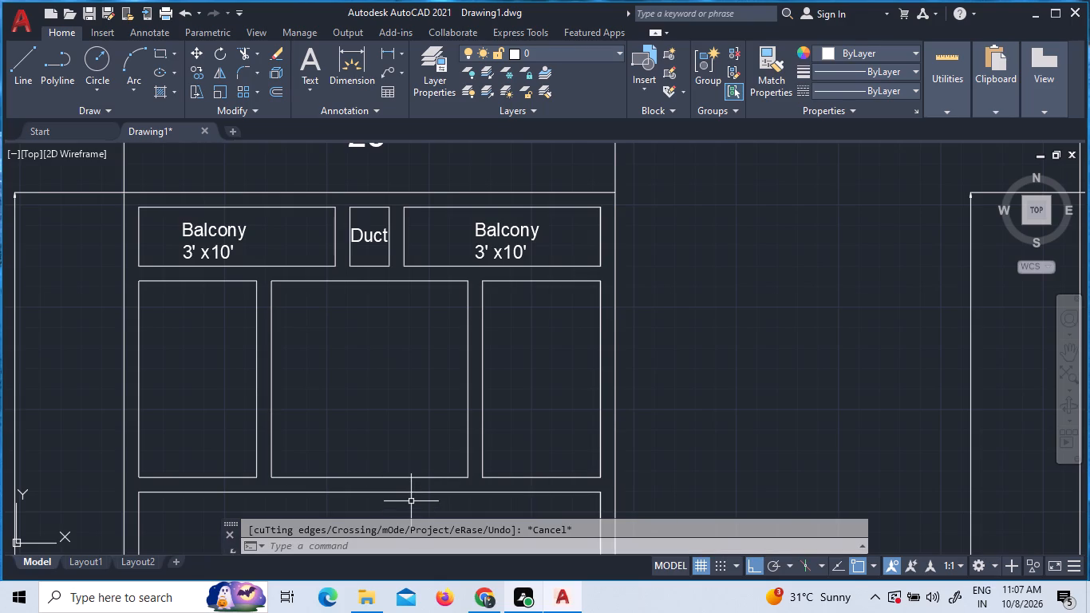
Copy the left "Balcony 3' x10'" label into the left and right side rooms below, with Ortho off for placement.
{"action": "left_click", "coordinate": [210, 247]}
{"action": "right_click", "coordinate": [210, 247]}
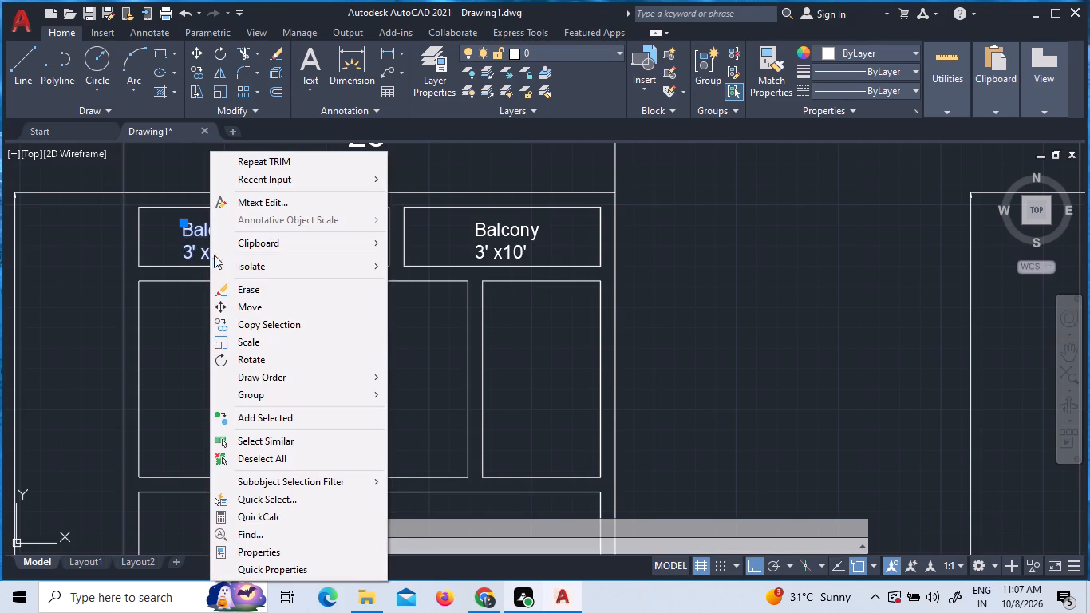
{"action": "left_click", "coordinate": [274, 318]}
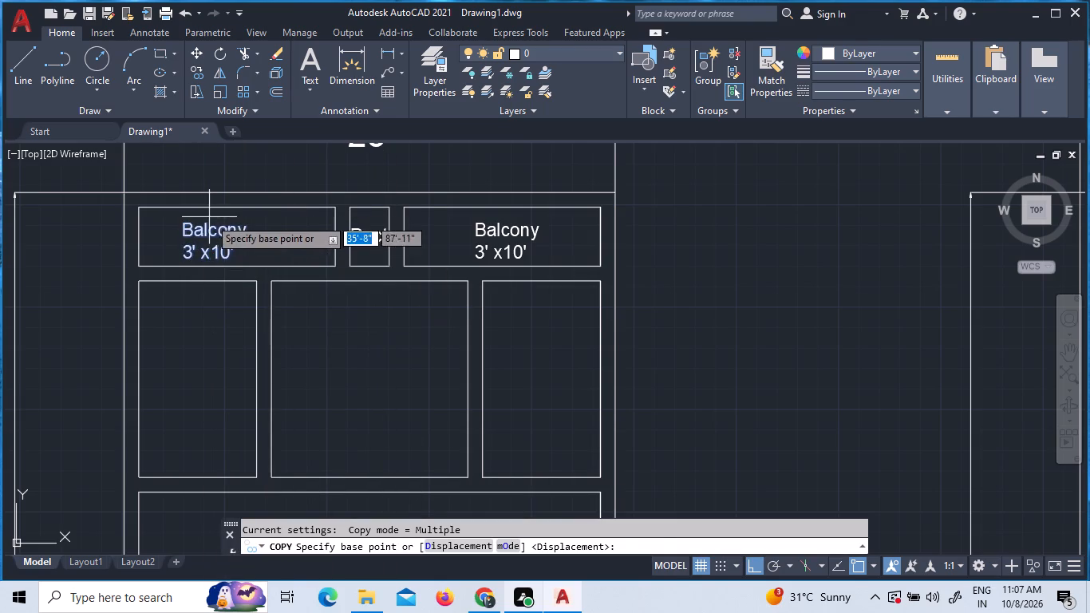
{"action": "left_click", "coordinate": [208, 232]}
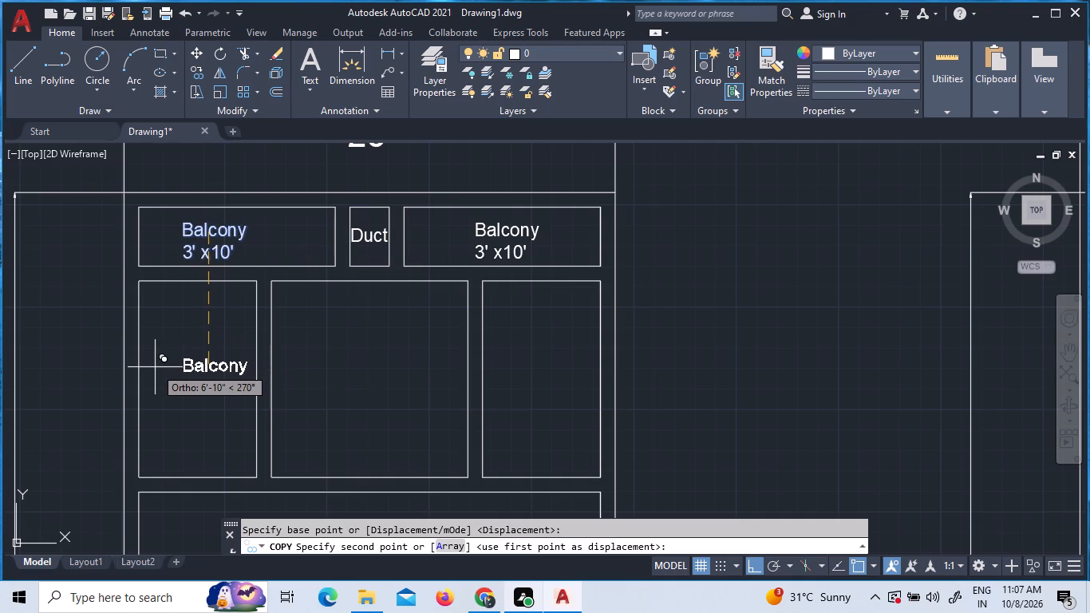
{"action": "key", "text": "F8"}
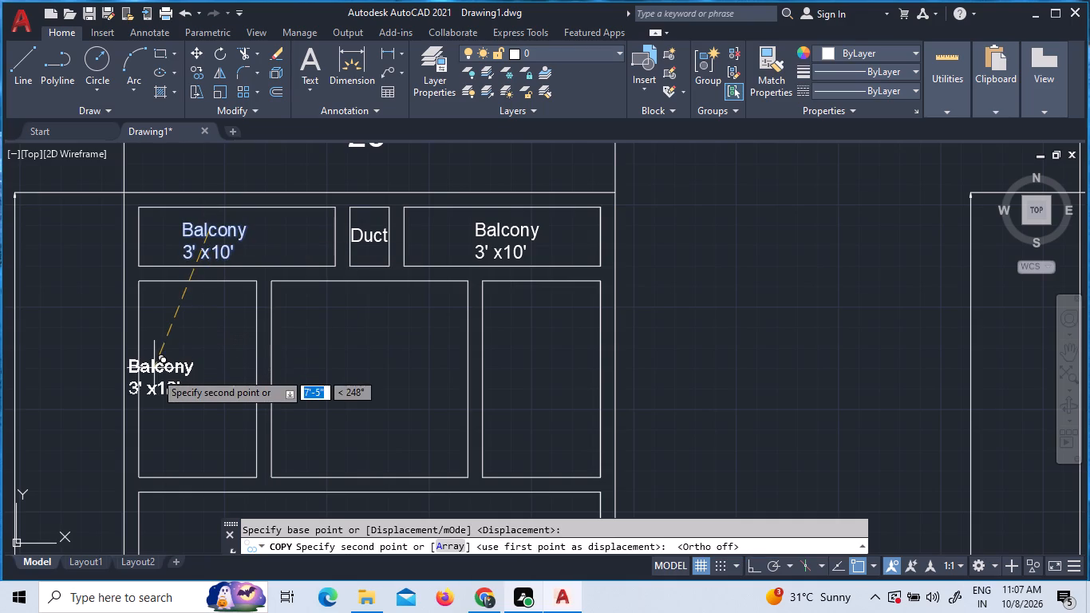
{"action": "left_click", "coordinate": [188, 388]}
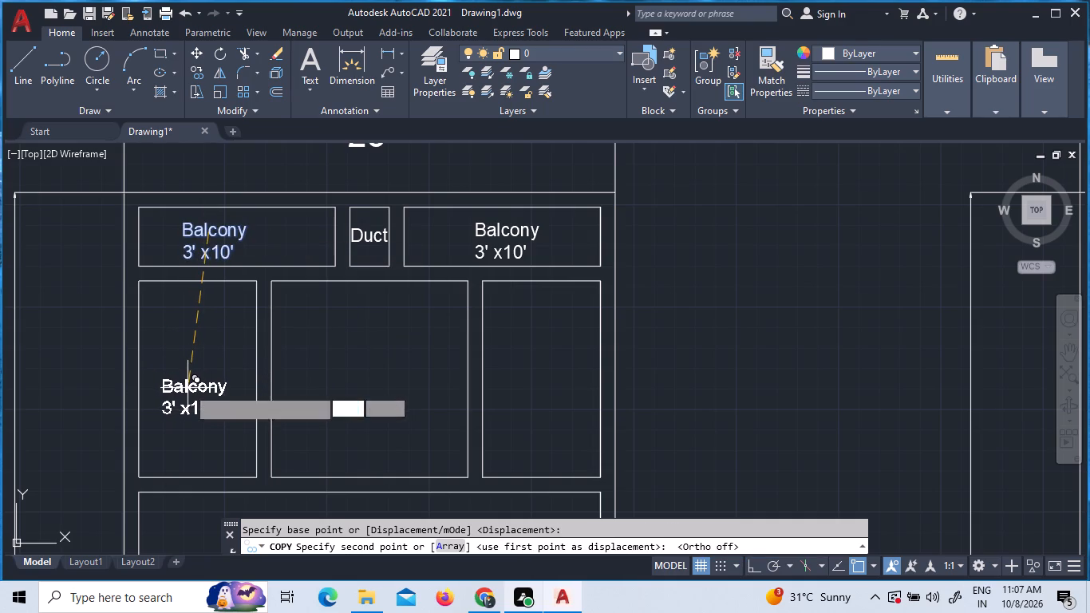
{"action": "left_click", "coordinate": [541, 383]}
{"action": "key", "text": "F8"}
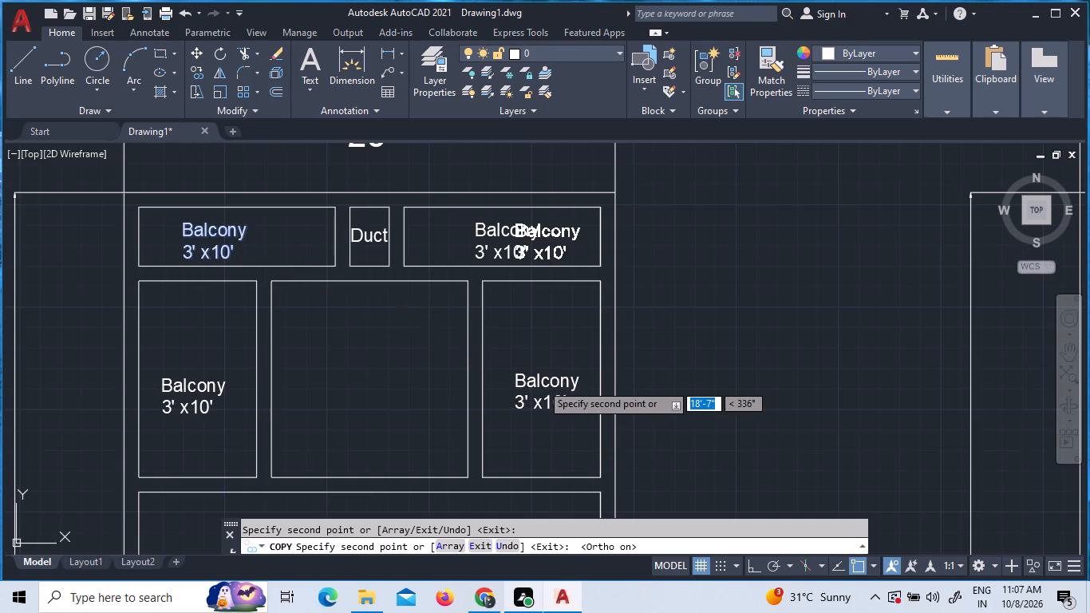
{"action": "key", "text": "Escape"}
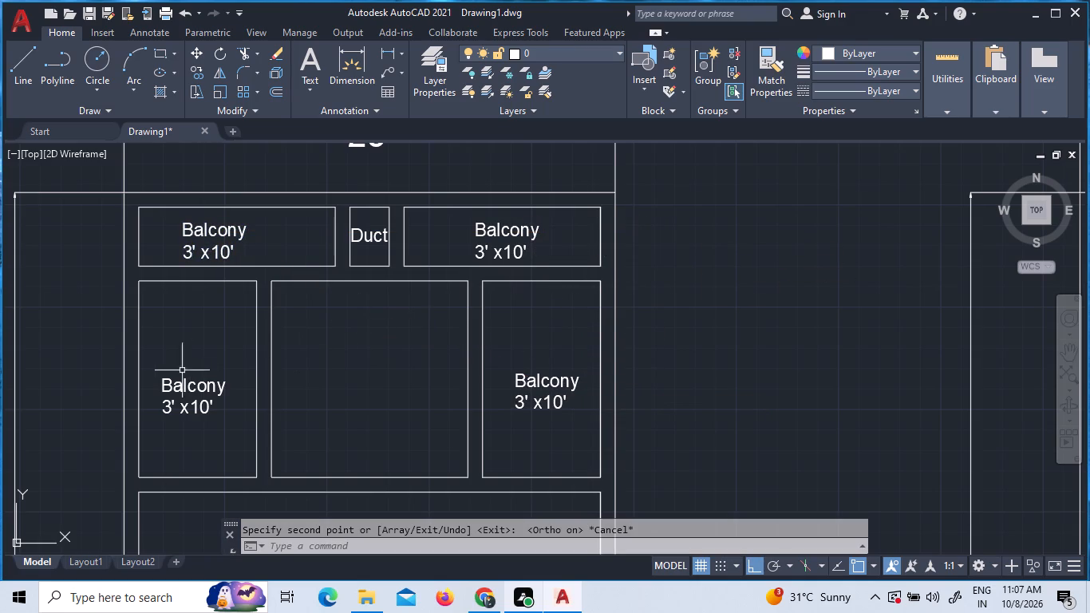
Measure the width and height of the right side room below the balconies with Quick measure.
{"action": "left_click", "coordinate": [936, 78]}
{"action": "left_click", "coordinate": [947, 132]}
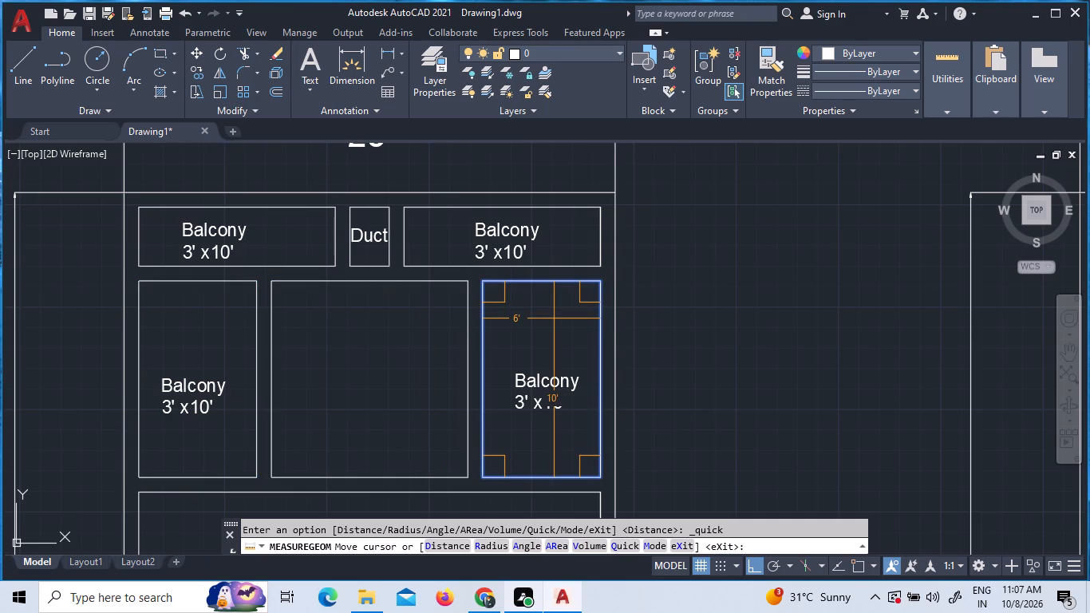
{"action": "key", "text": "Escape"}
Change the label in the left side room below the balconies to "Kitchen 10' x6'" on two lines.
{"action": "triple_click", "coordinate": [200, 388]}
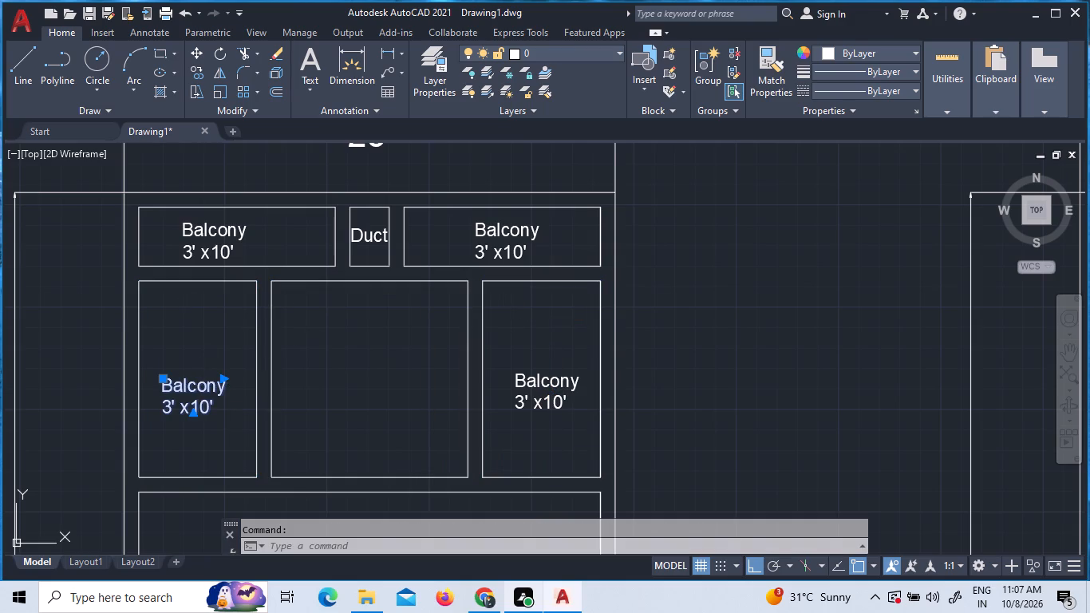
{"action": "left_click", "coordinate": [200, 388]}
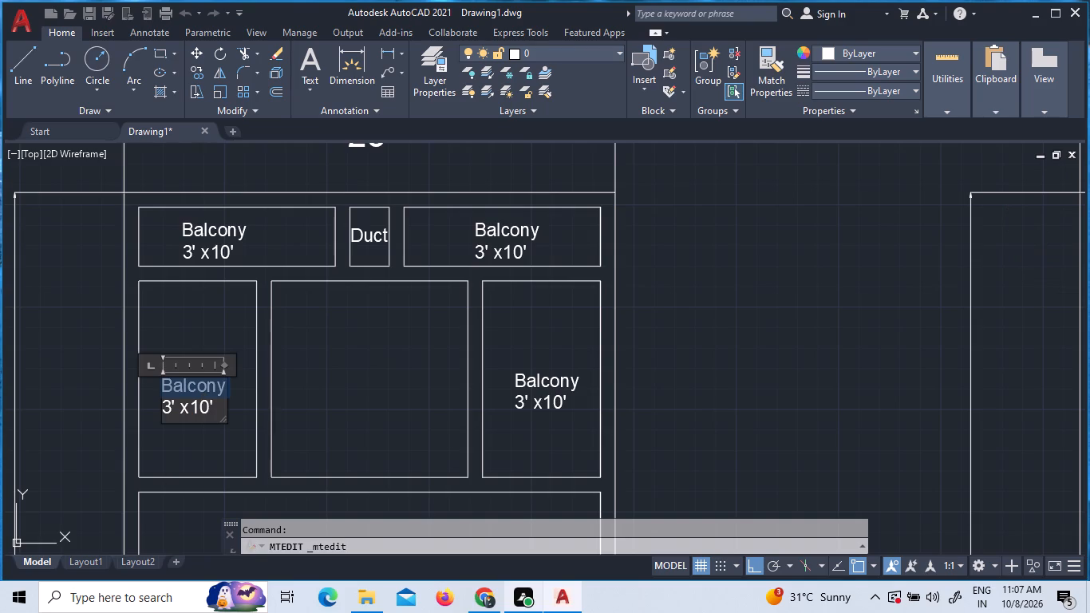
{"action": "left_click_drag", "start_coordinate": [218, 407], "coordinate": [164, 386]}
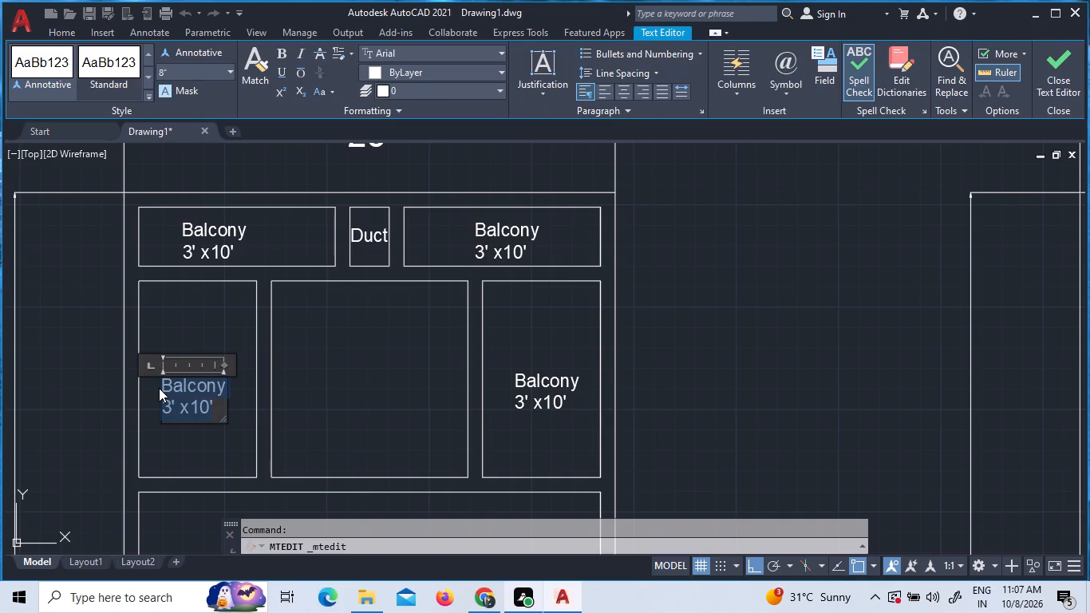
{"action": "key", "text": "k"}
{"action": "key", "text": "i"}
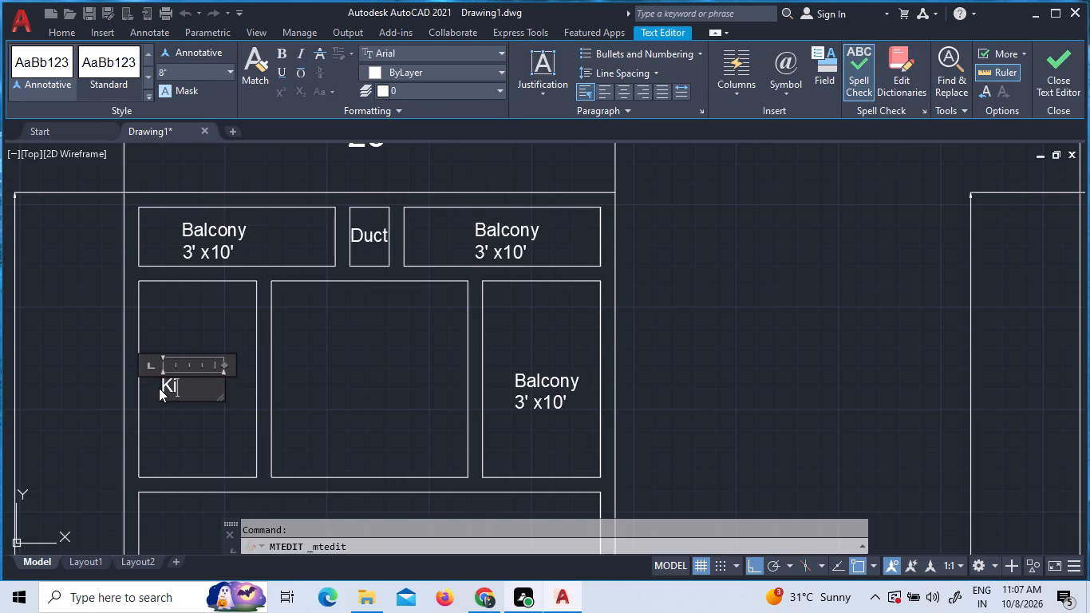
{"action": "type", "text": "tchen 10' x"}
{"action": "key", "text": "6"}
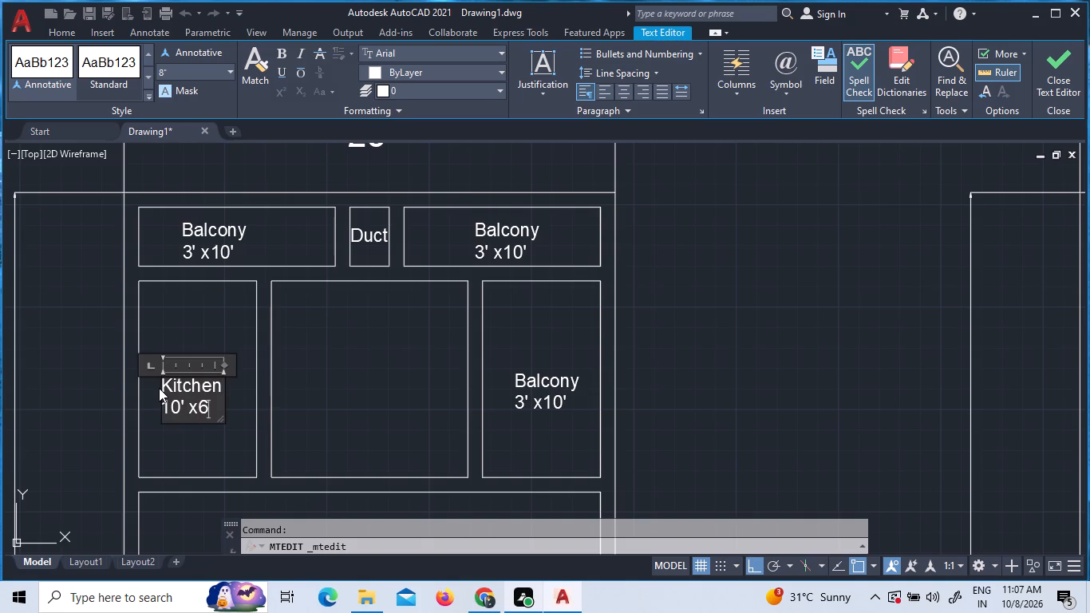
{"action": "key", "text": "apostrophe"}
{"action": "left_click_drag", "start_coordinate": [214, 410], "coordinate": [202, 386]}
{"action": "left_click_drag", "start_coordinate": [202, 386], "coordinate": [160, 370]}
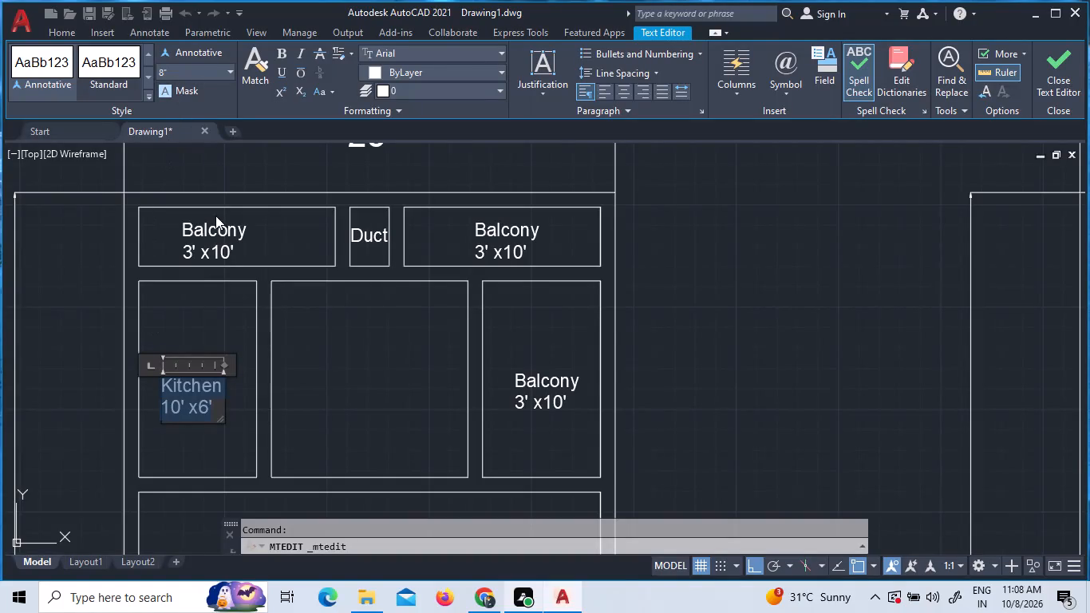
{"action": "left_click", "coordinate": [197, 314]}
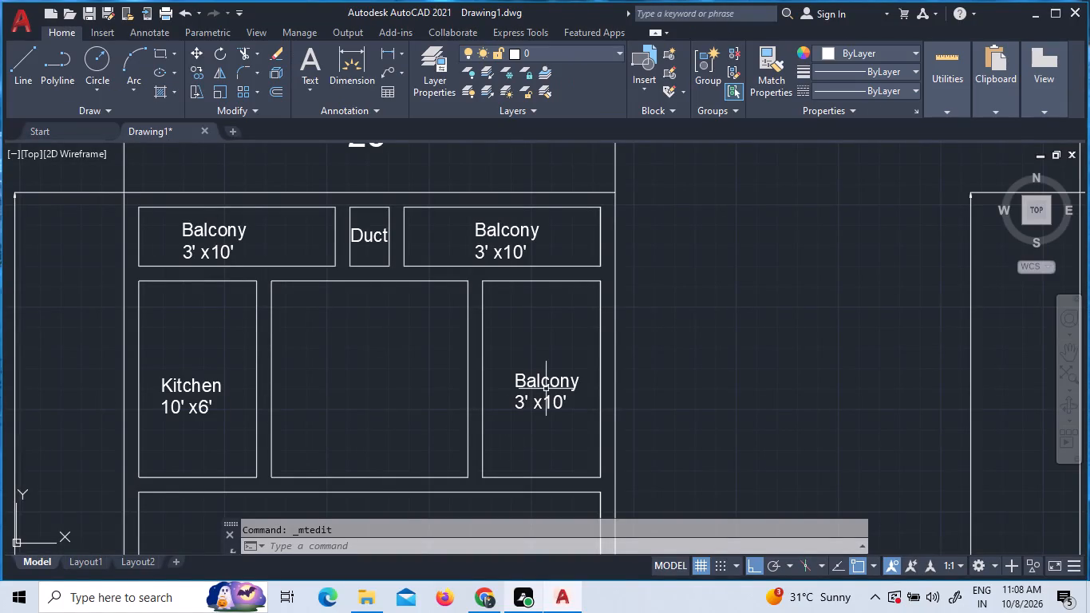
Erase the "Balcony 3' x10'" label in the right side room below the balconies.
{"action": "left_click", "coordinate": [546, 389]}
{"action": "right_click", "coordinate": [532, 382]}
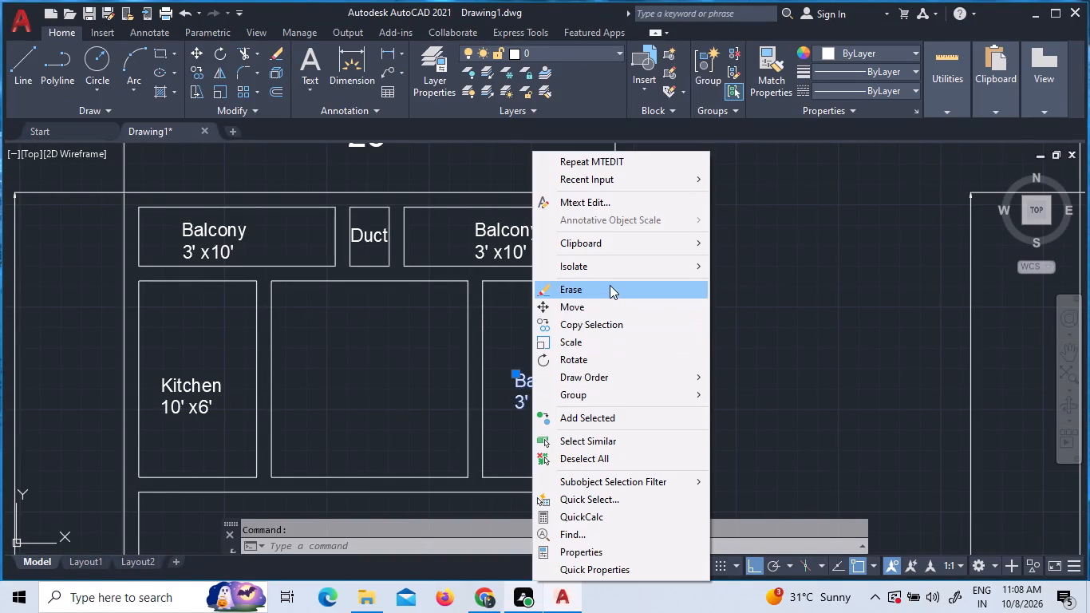
{"action": "left_click", "coordinate": [610, 284]}
Copy the "Kitchen 10' x6'" label horizontally from the left side room into the right side room.
{"action": "left_click", "coordinate": [168, 390]}
{"action": "right_click", "coordinate": [168, 390]}
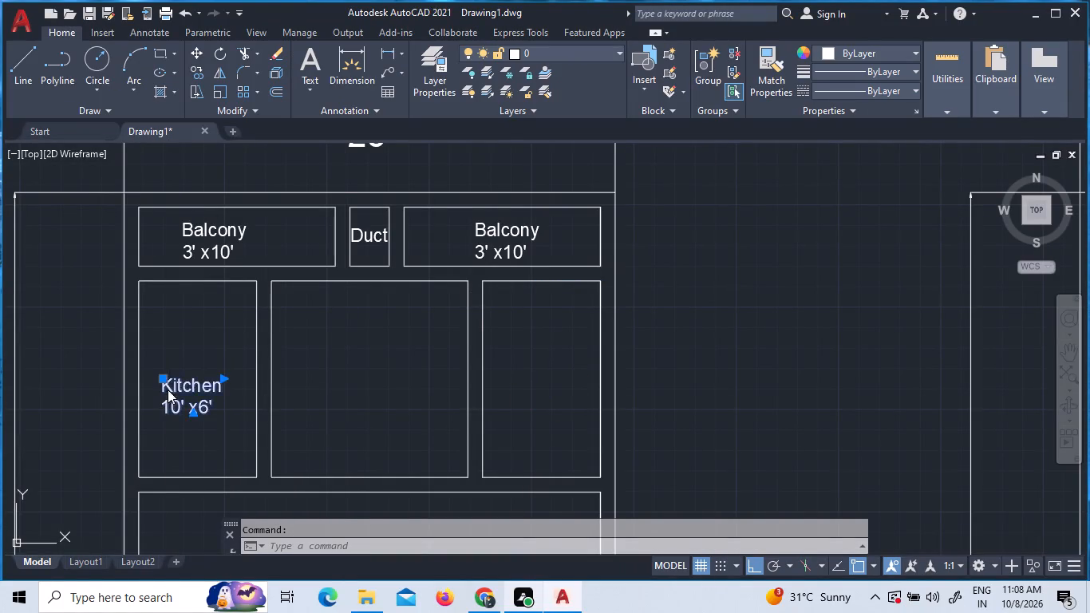
{"action": "left_click", "coordinate": [255, 324]}
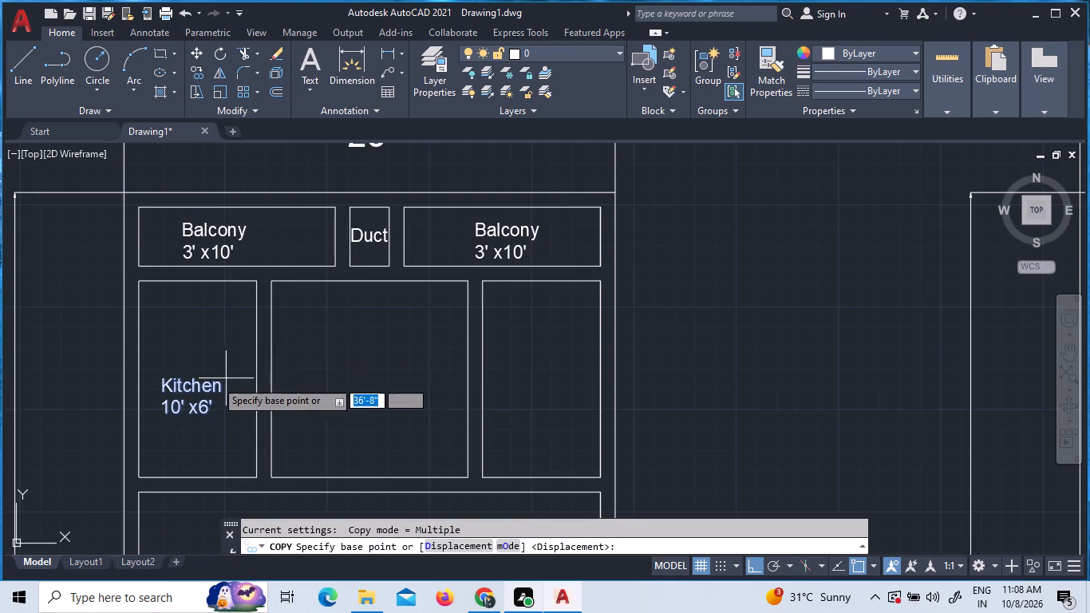
{"action": "left_click", "coordinate": [183, 400]}
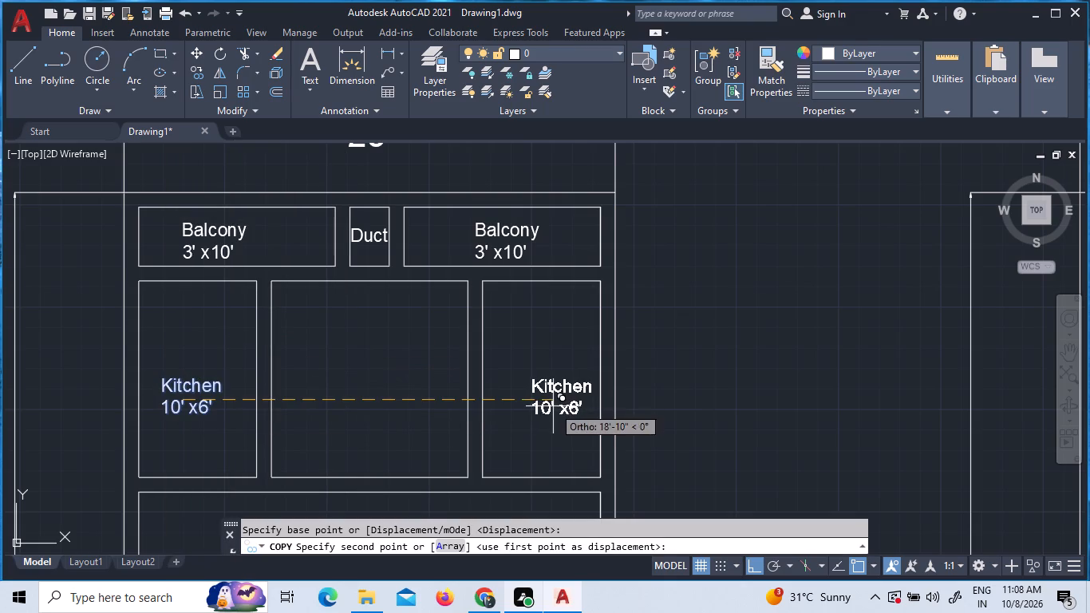
{"action": "left_click", "coordinate": [535, 409]}
{"action": "key", "text": "Escape"}
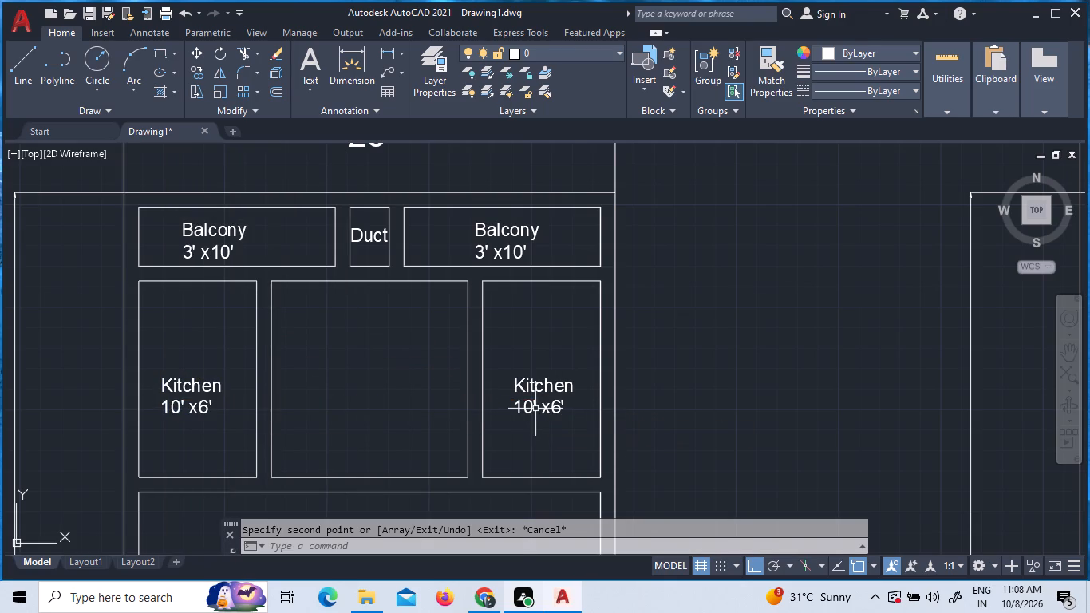
Examine the middle room, the kitchens and the large area below them on the first floor plan.
{"action": "scroll", "coordinate": [392, 423], "scroll_direction": "down", "scroll_amount": 1}
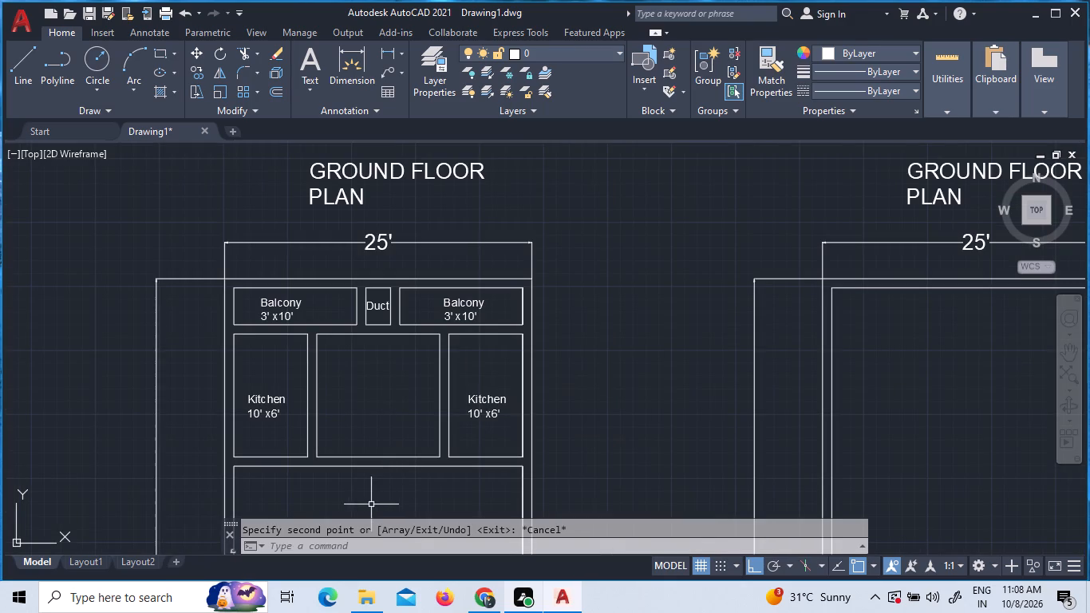
{"action": "middle_click_drag", "start_coordinate": [371, 504], "coordinate": [382, 434]}
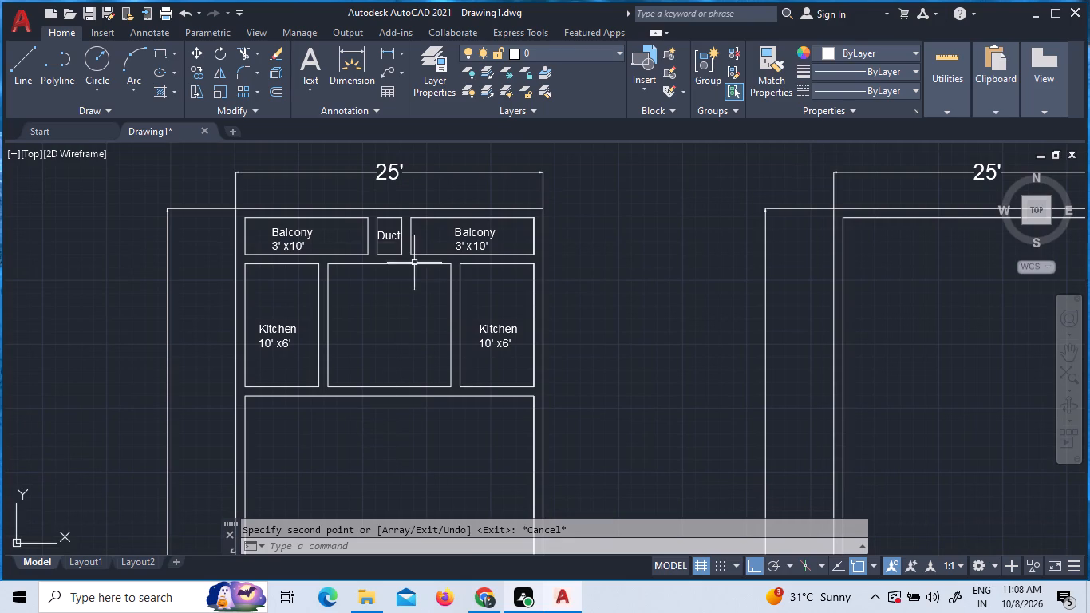
{"action": "scroll", "coordinate": [401, 242], "scroll_direction": "up", "scroll_amount": 1}
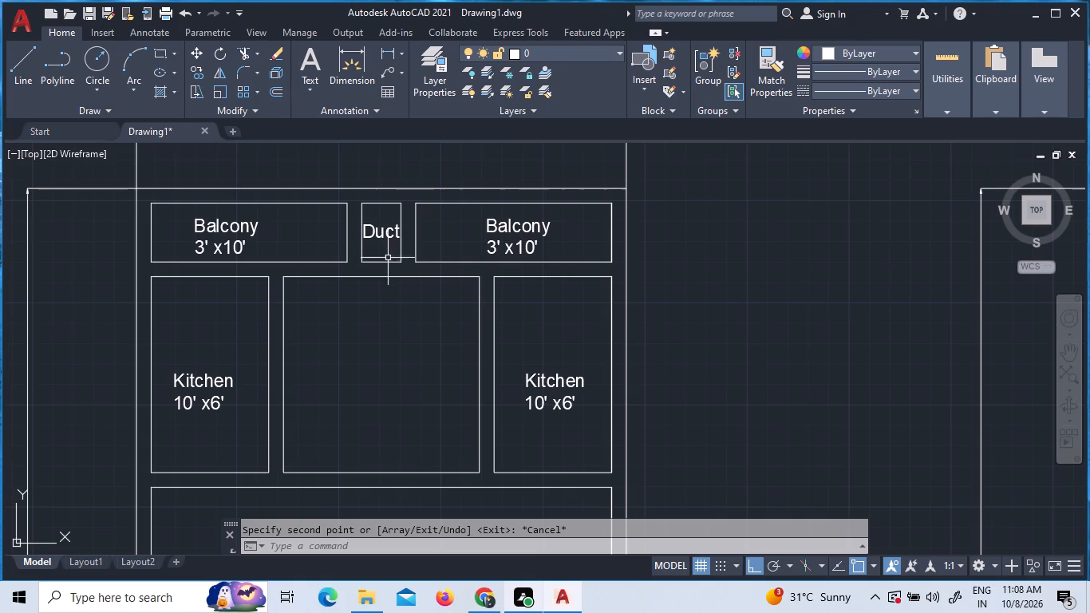
{"action": "middle_click_drag", "start_coordinate": [319, 378], "coordinate": [315, 168]}
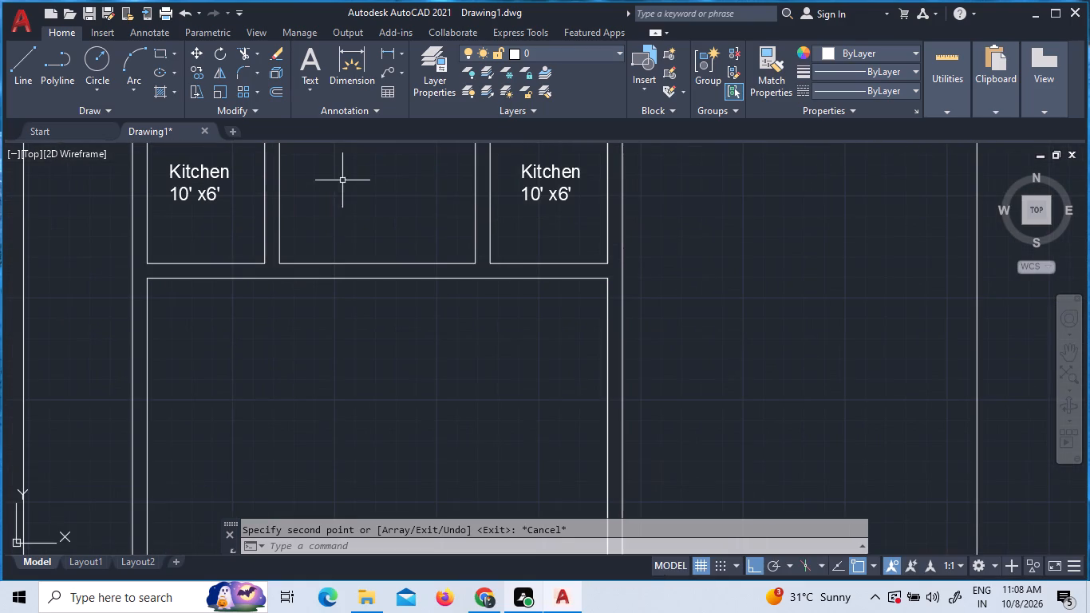
{"action": "scroll", "coordinate": [357, 333], "scroll_direction": "up", "scroll_amount": 1}
{"action": "scroll", "coordinate": [357, 333], "scroll_direction": "down", "scroll_amount": 2}
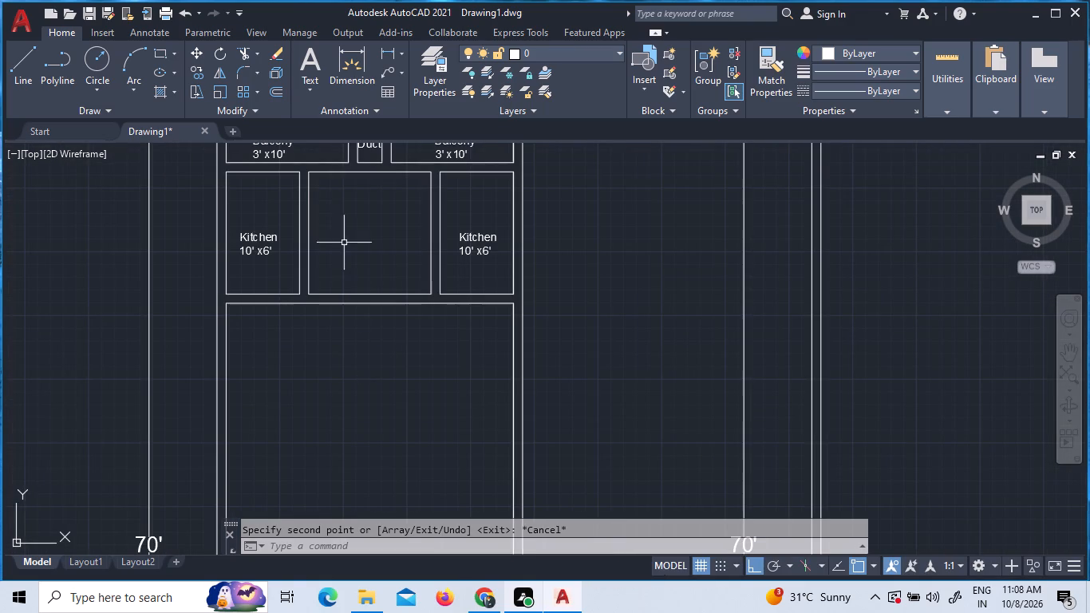
{"action": "middle_click_drag", "start_coordinate": [330, 192], "coordinate": [322, 269]}
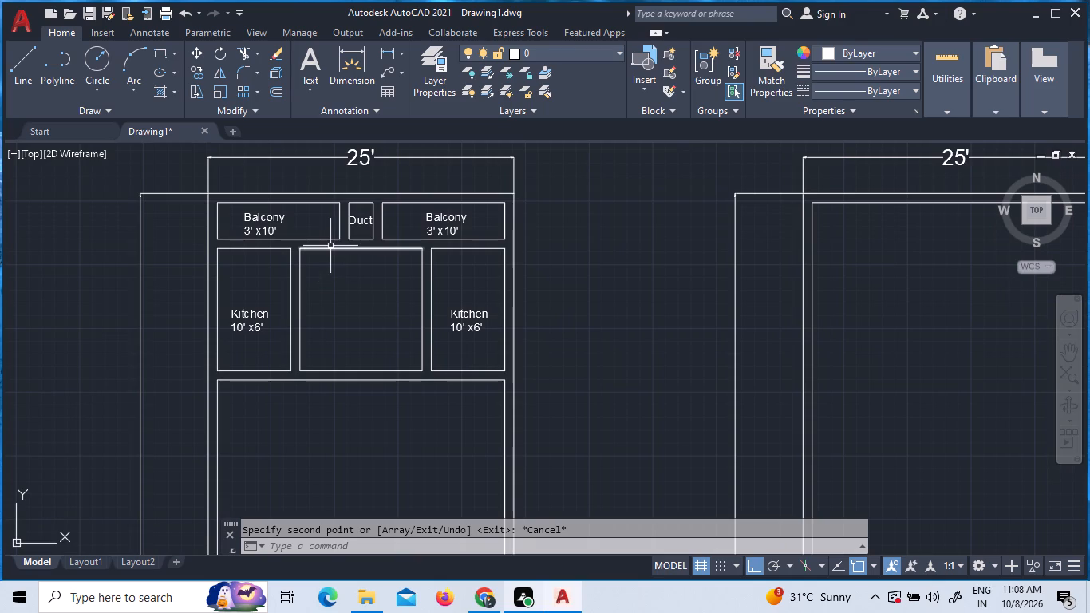
Draw 9" vertical lines from both upper corners of the middle room up to the lower edges of the balconies.
{"action": "scroll", "coordinate": [306, 227], "scroll_direction": "up", "scroll_amount": 3}
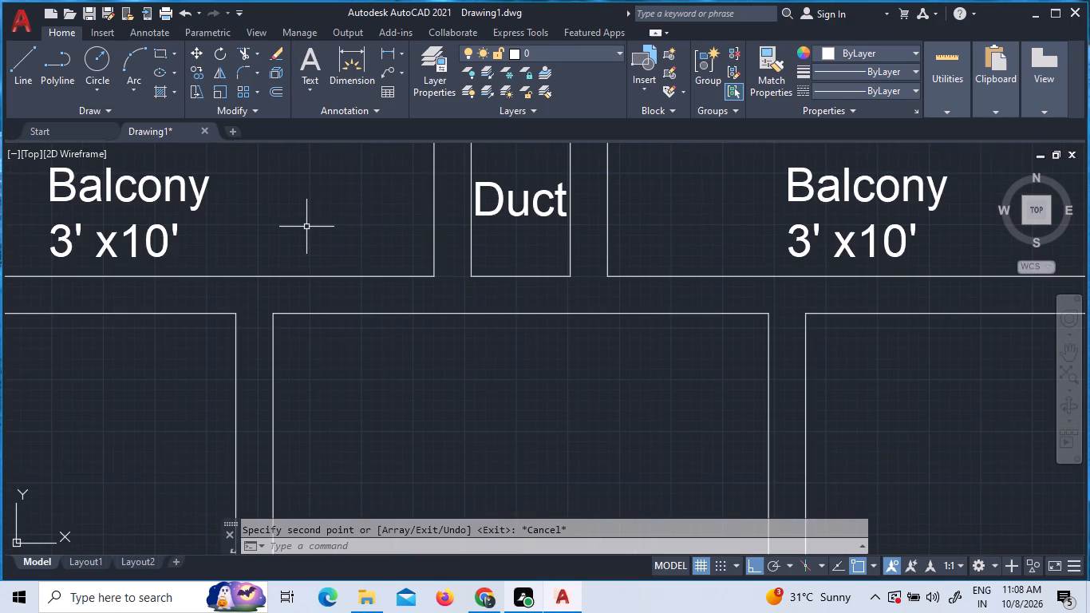
{"action": "scroll", "coordinate": [306, 227], "scroll_direction": "down", "scroll_amount": 1}
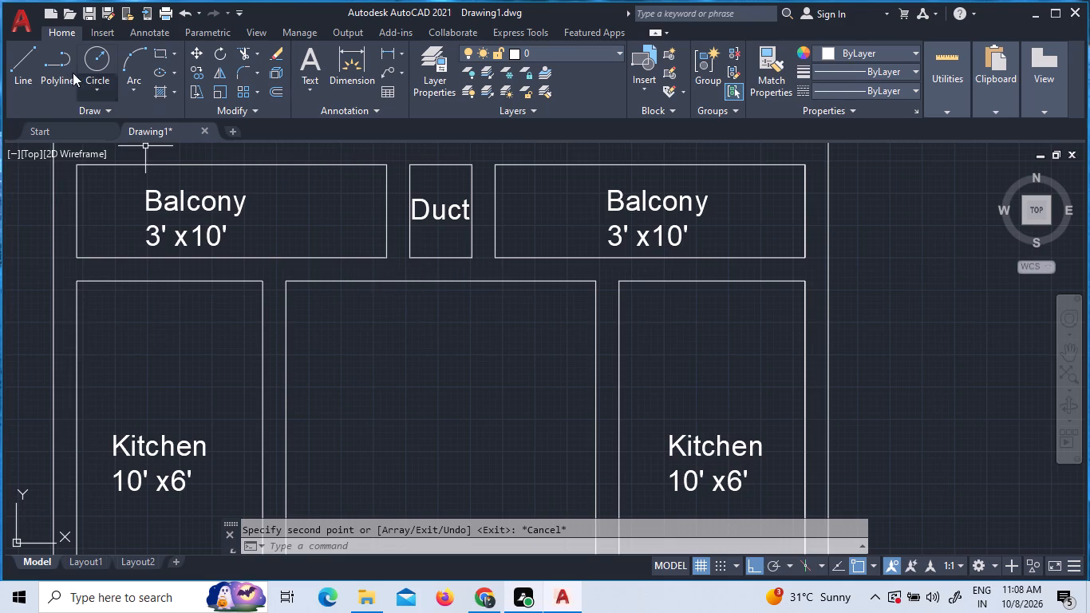
{"action": "left_click", "coordinate": [17, 72]}
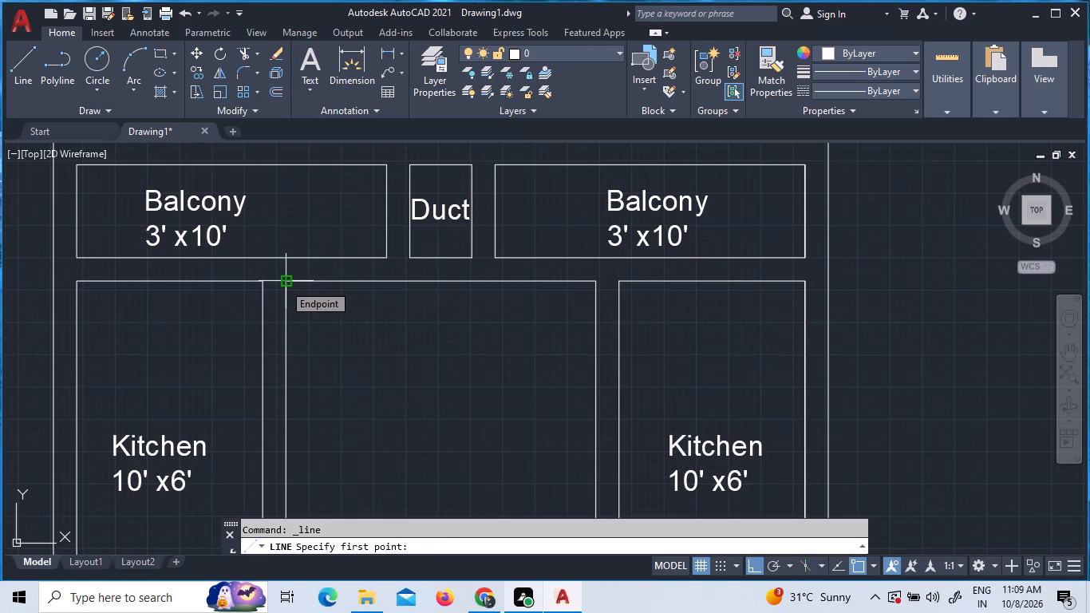
{"action": "left_click", "coordinate": [283, 283]}
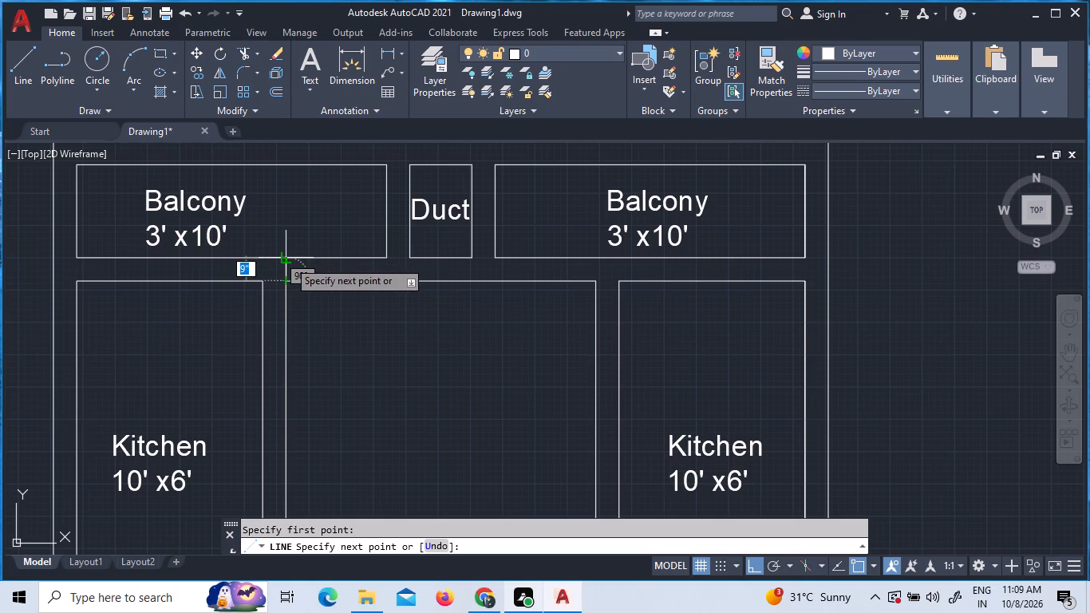
{"action": "left_click", "coordinate": [288, 260]}
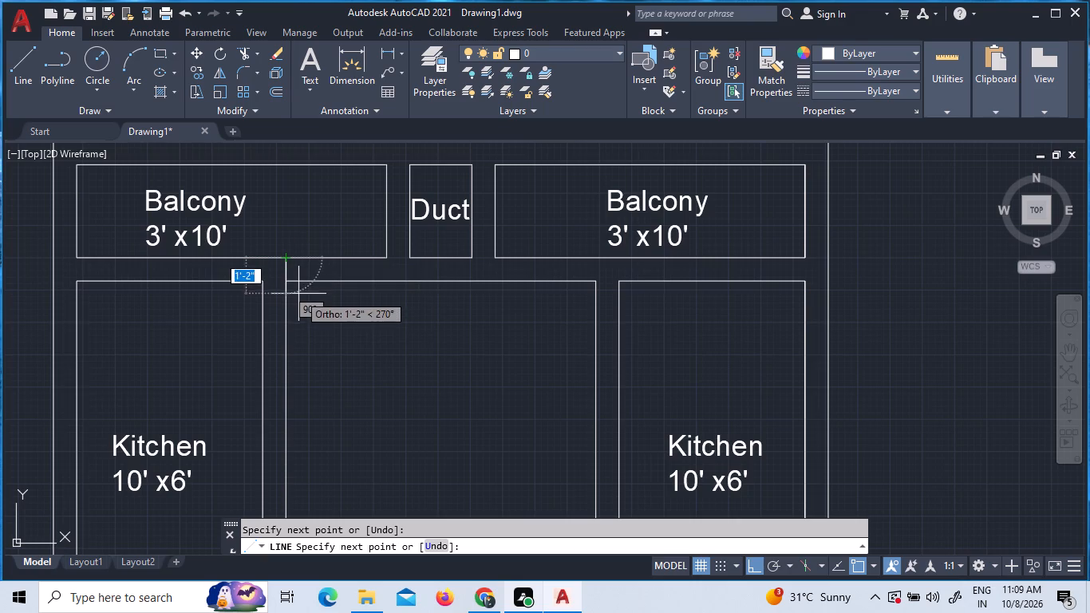
{"action": "key", "text": "Escape"}
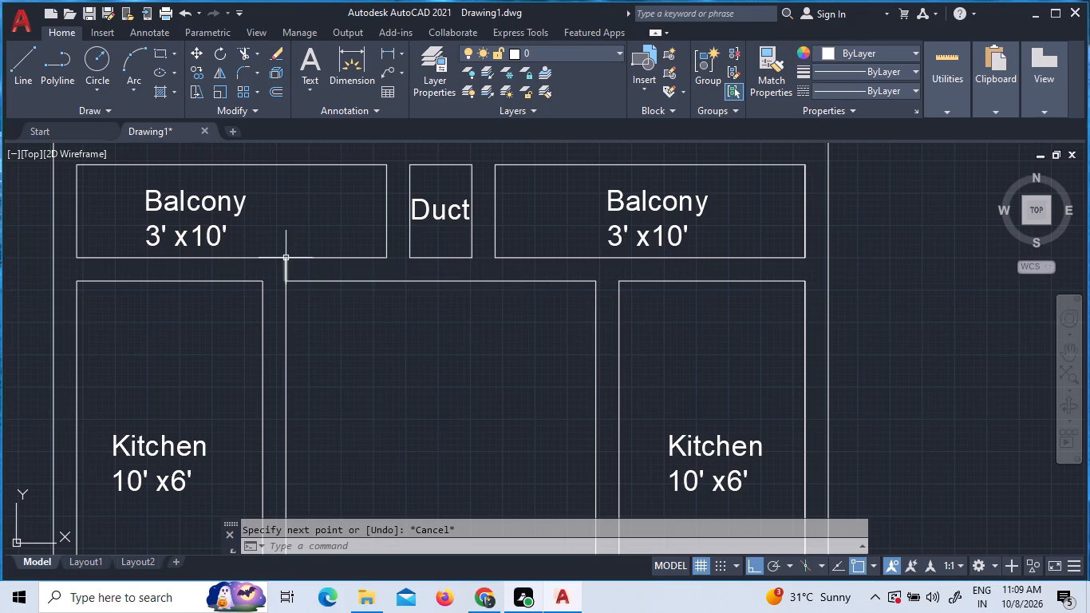
{"action": "left_click", "coordinate": [26, 74]}
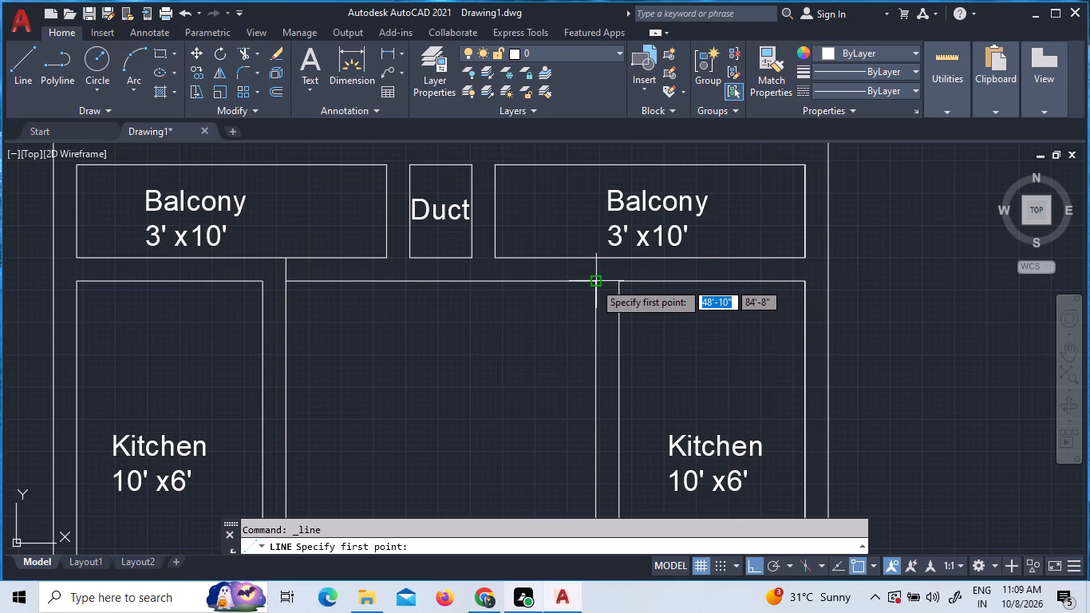
{"action": "scroll", "coordinate": [596, 285], "scroll_direction": "up", "scroll_amount": 1}
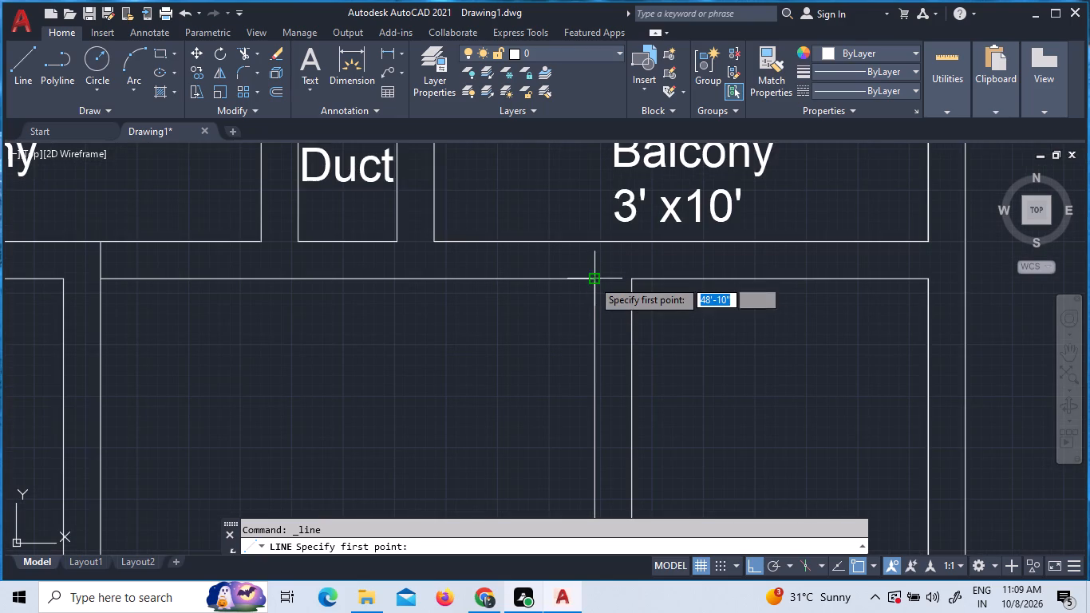
{"action": "left_click", "coordinate": [594, 279]}
{"action": "left_click", "coordinate": [594, 239]}
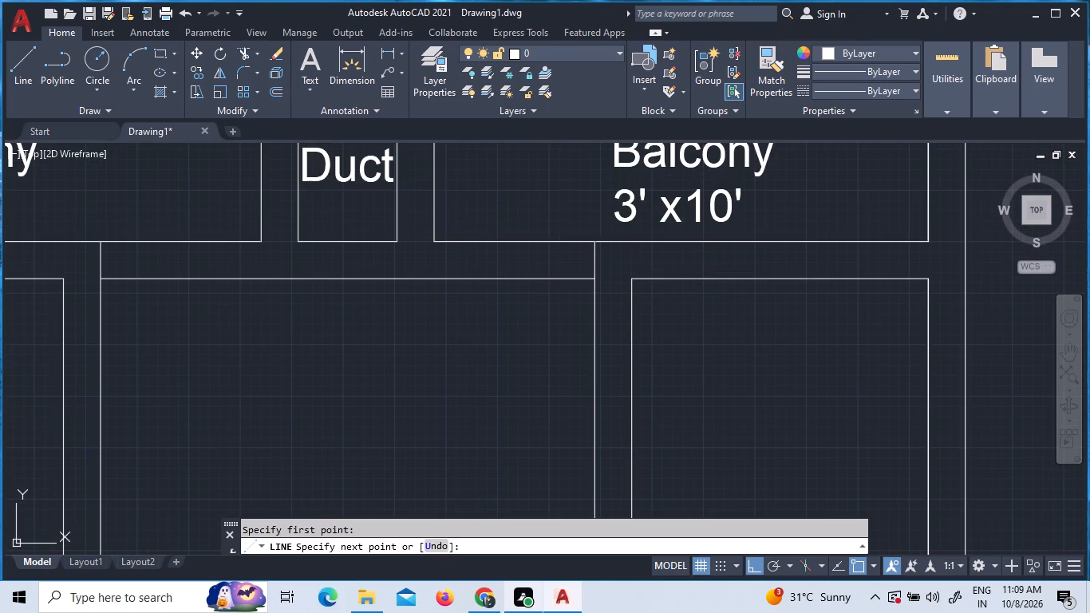
{"action": "key", "text": "Escape"}
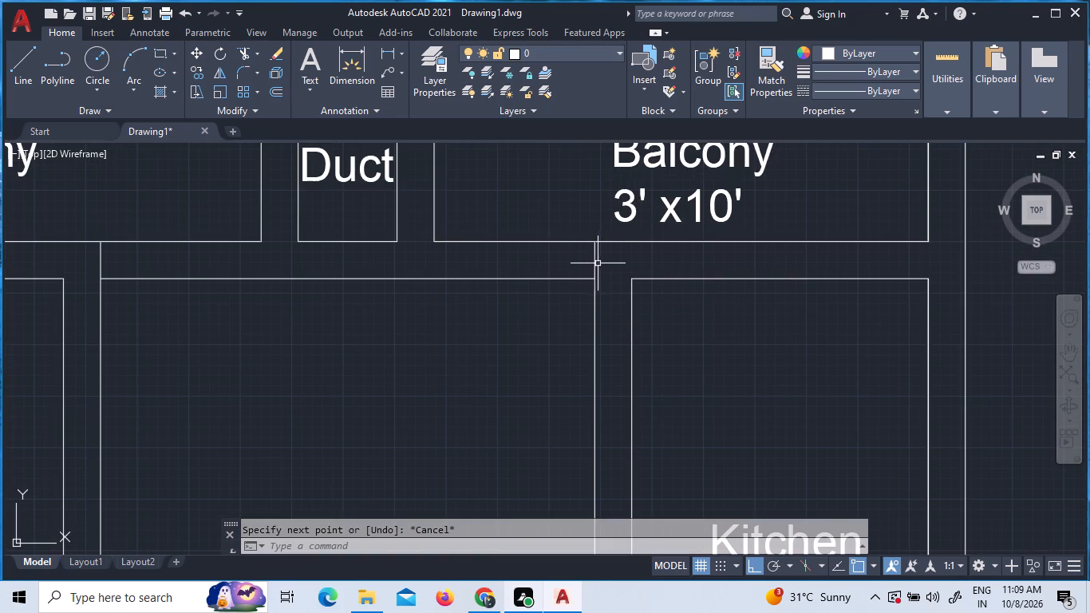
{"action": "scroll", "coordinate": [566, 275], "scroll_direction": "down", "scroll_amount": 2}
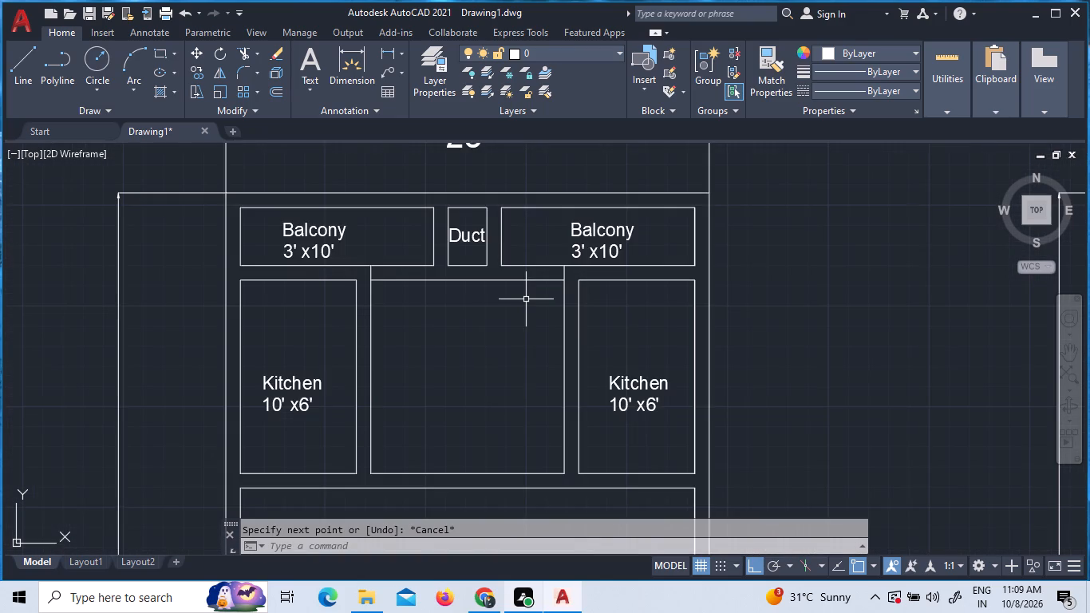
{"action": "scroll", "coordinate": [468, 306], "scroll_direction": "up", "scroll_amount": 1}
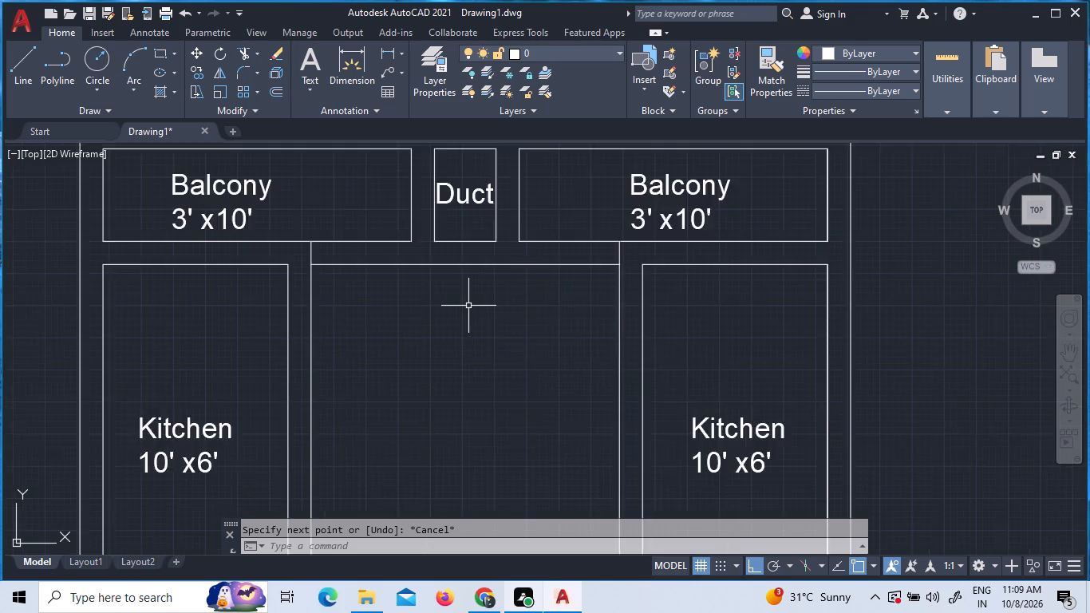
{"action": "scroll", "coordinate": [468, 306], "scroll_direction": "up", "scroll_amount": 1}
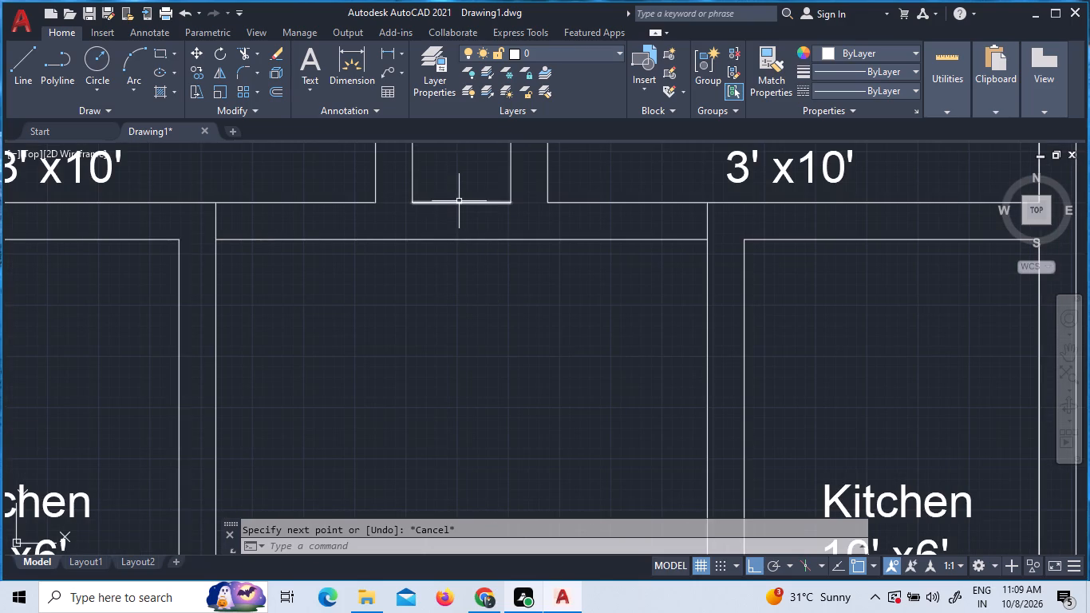
Offset the duct-facing side lines of both balconies 6" inward into each balcony.
{"action": "left_click", "coordinate": [459, 201]}
{"action": "scroll", "coordinate": [502, 338], "scroll_direction": "down", "scroll_amount": 1}
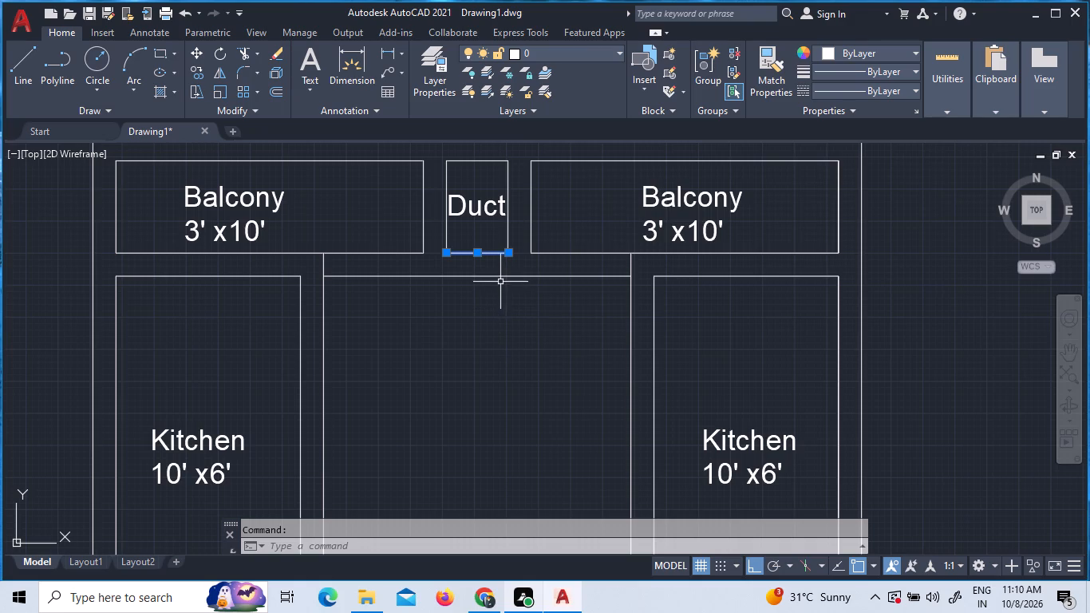
{"action": "left_click", "coordinate": [530, 203]}
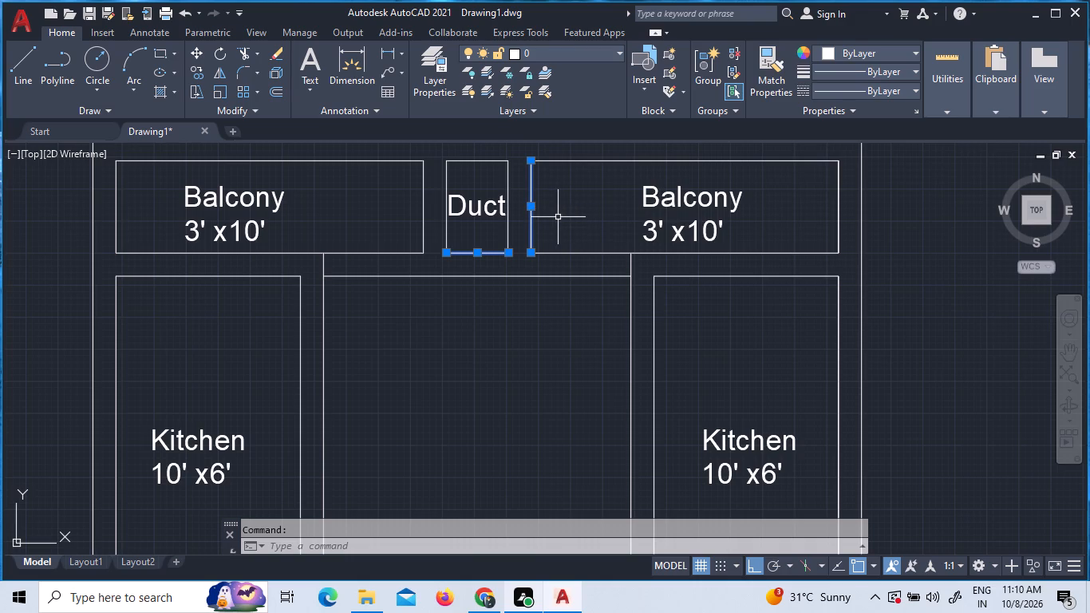
{"action": "key", "text": "o"}
{"action": "key", "text": "Return"}
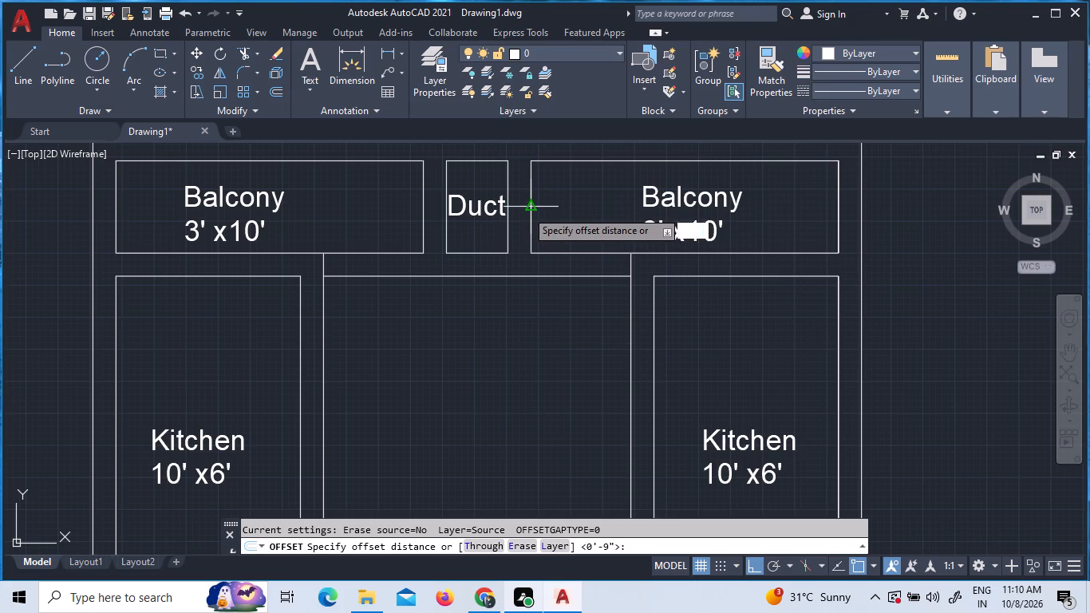
{"action": "left_click", "coordinate": [528, 209]}
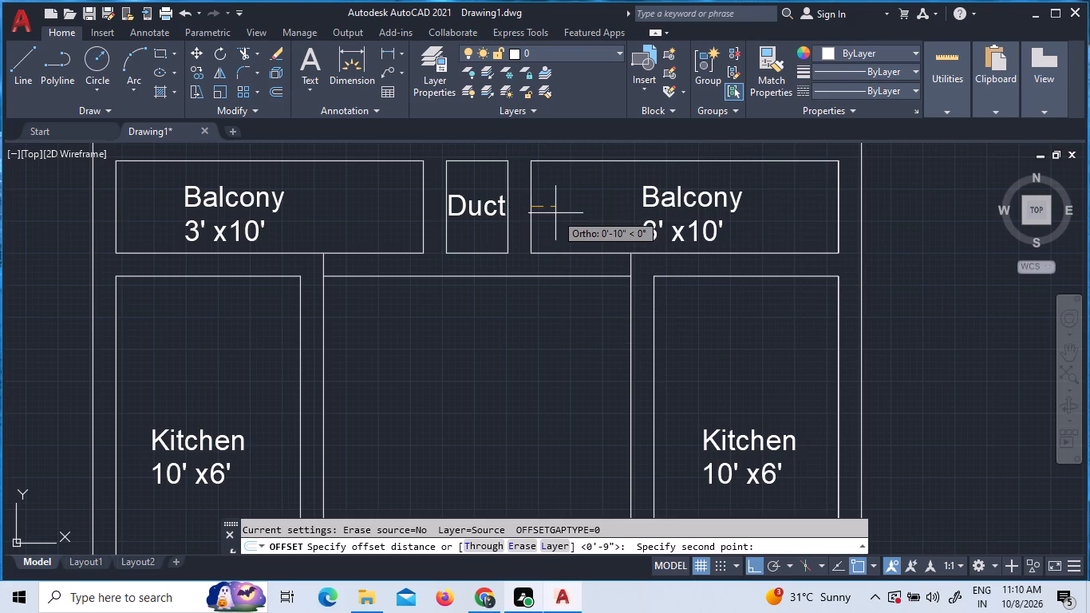
{"action": "key", "text": "6"}
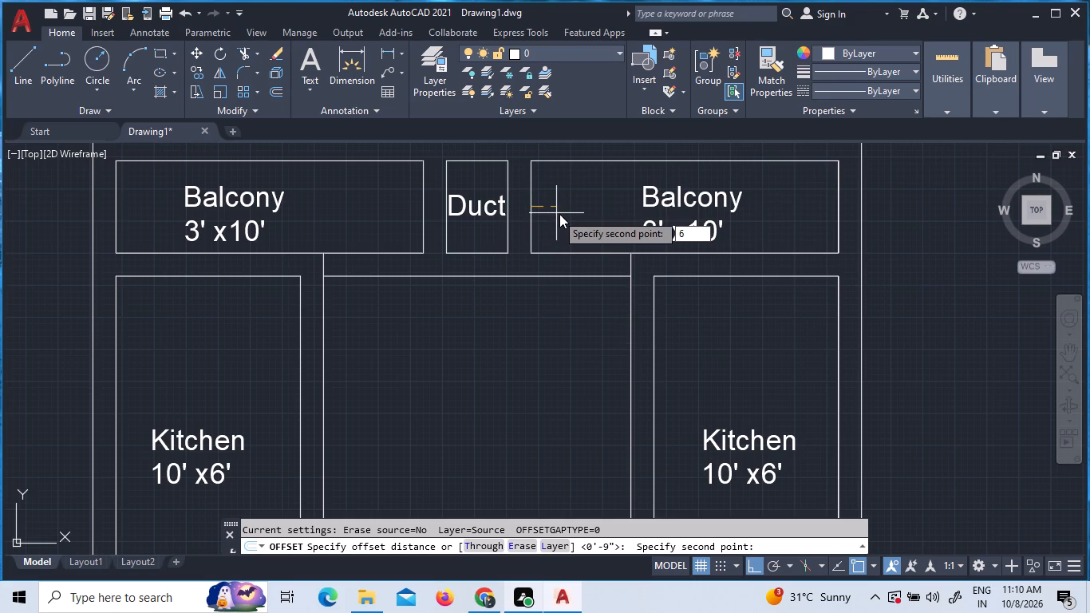
{"action": "key", "text": "shift+quotedbl"}
{"action": "key", "text": "Return"}
{"action": "left_click", "coordinate": [531, 215]}
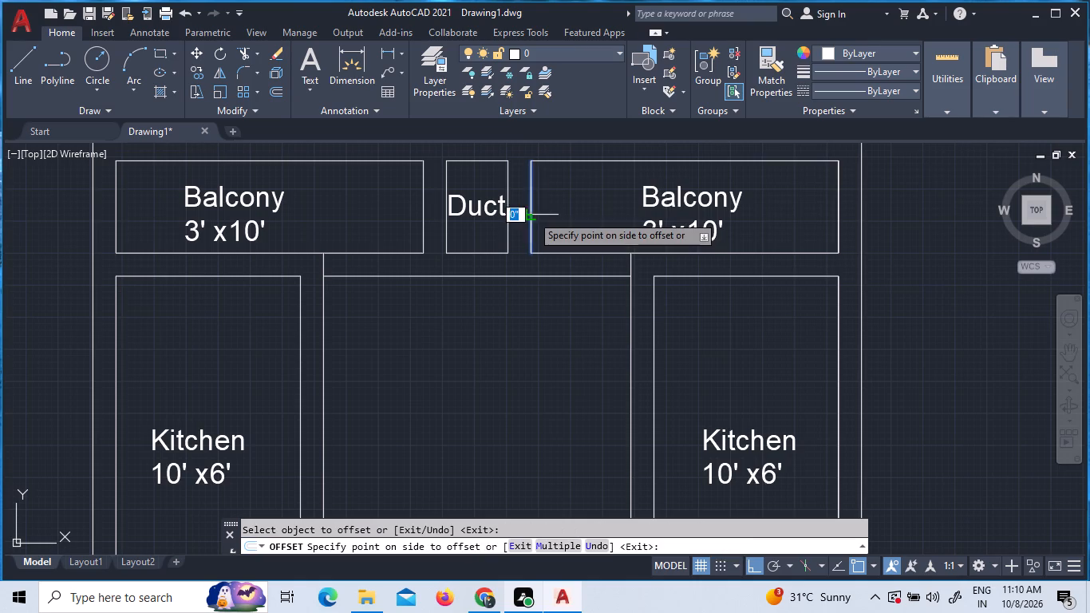
{"action": "left_click", "coordinate": [543, 216]}
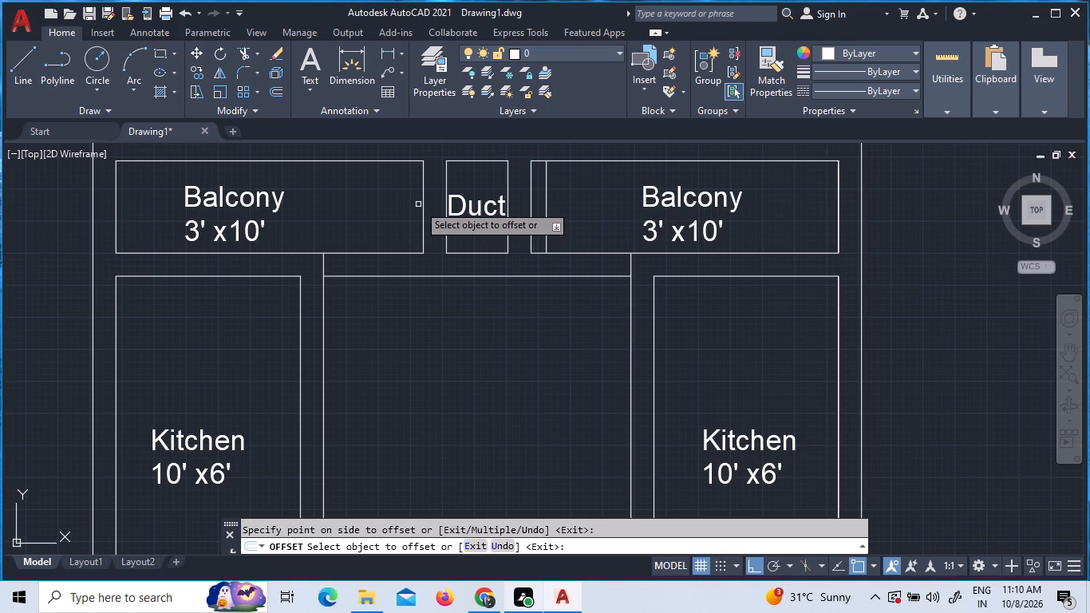
{"action": "left_click", "coordinate": [423, 205]}
{"action": "left_click", "coordinate": [409, 206]}
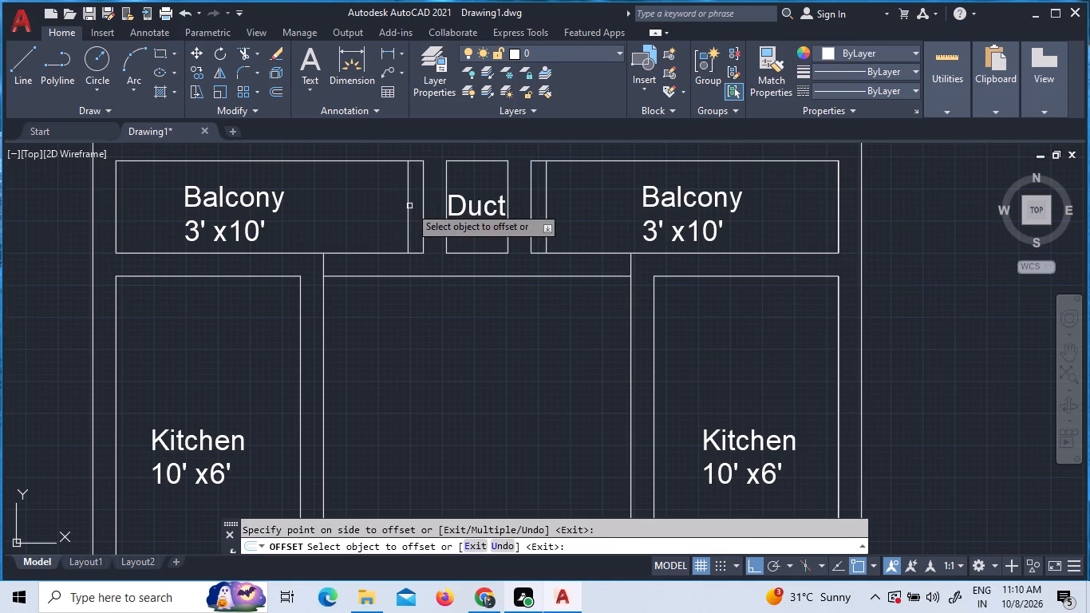
{"action": "key", "text": "Escape"}
Erase the original duct-facing side lines of both balconies.
{"action": "left_click", "coordinate": [422, 209]}
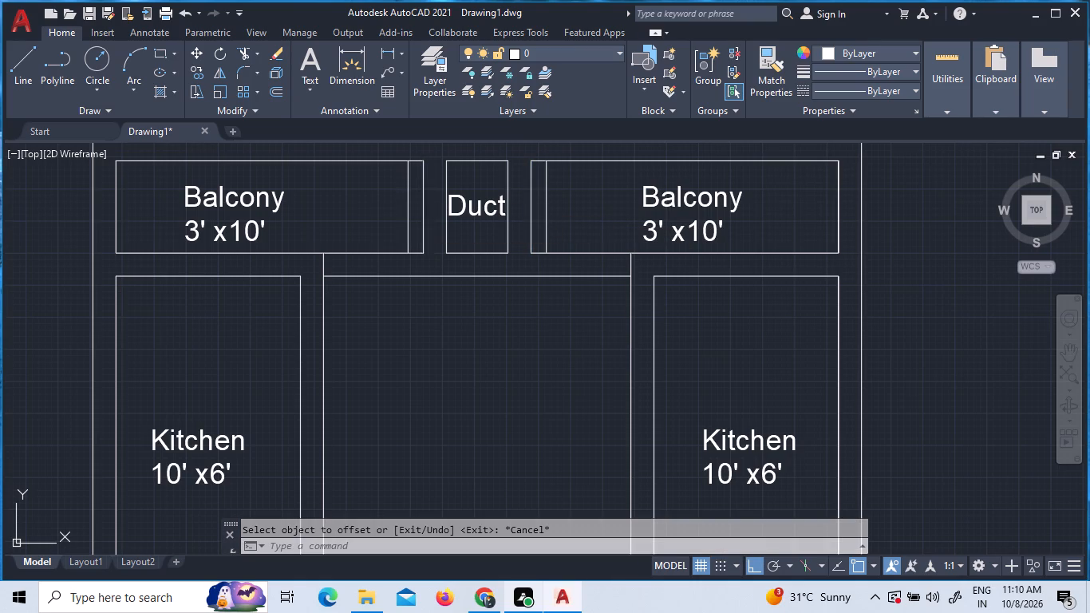
{"action": "left_click", "coordinate": [529, 207]}
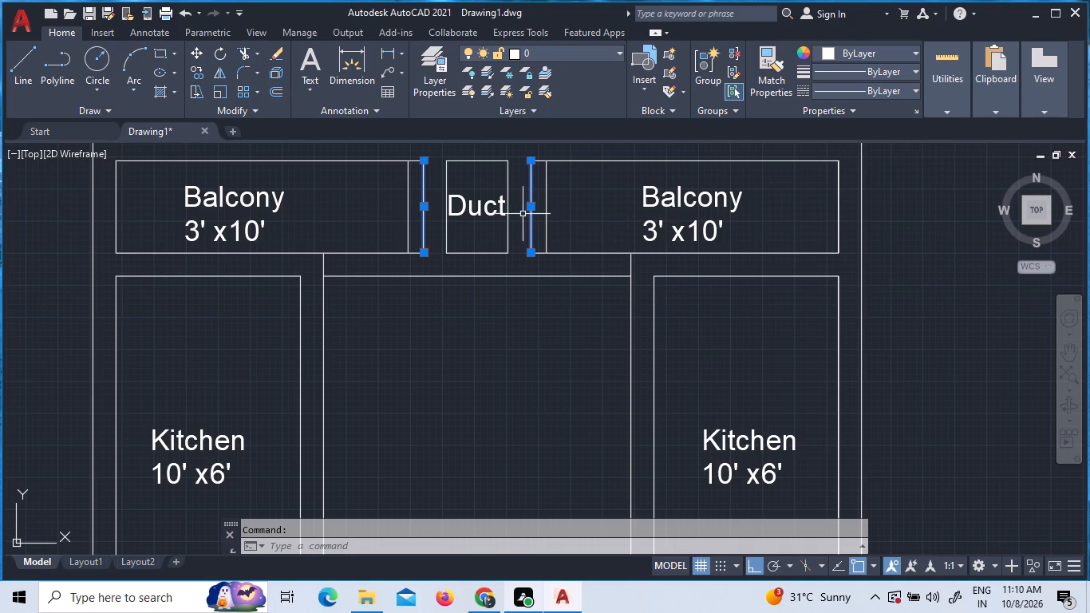
{"action": "key", "text": "Delete"}
Trim the leftover ends of both balconies' upper and lower edges back to their new duct-facing side lines.
{"action": "key", "text": "t"}
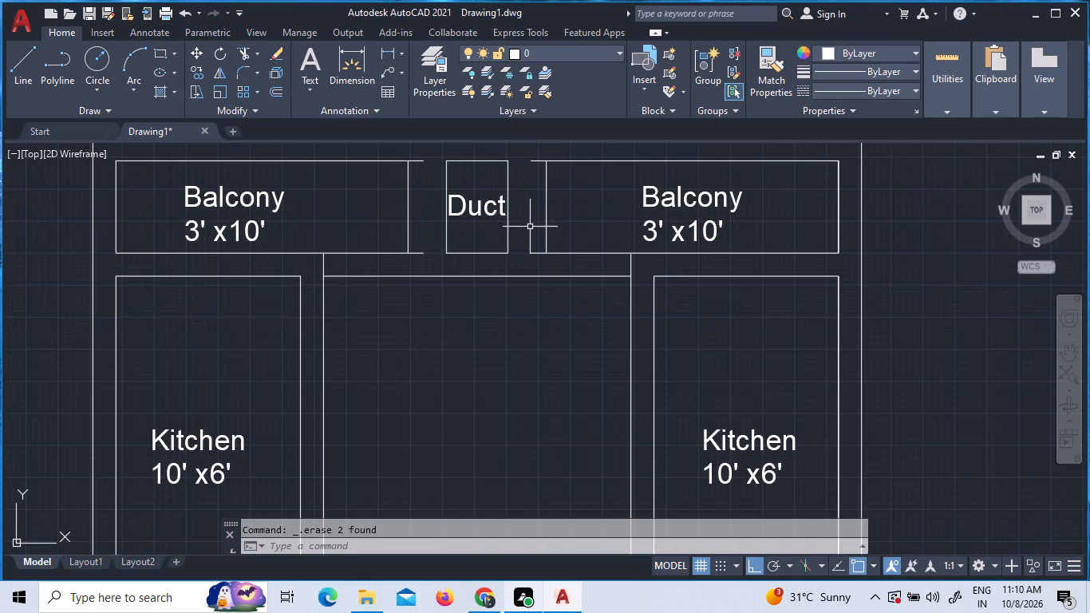
{"action": "key", "text": "r"}
{"action": "key", "text": "space"}
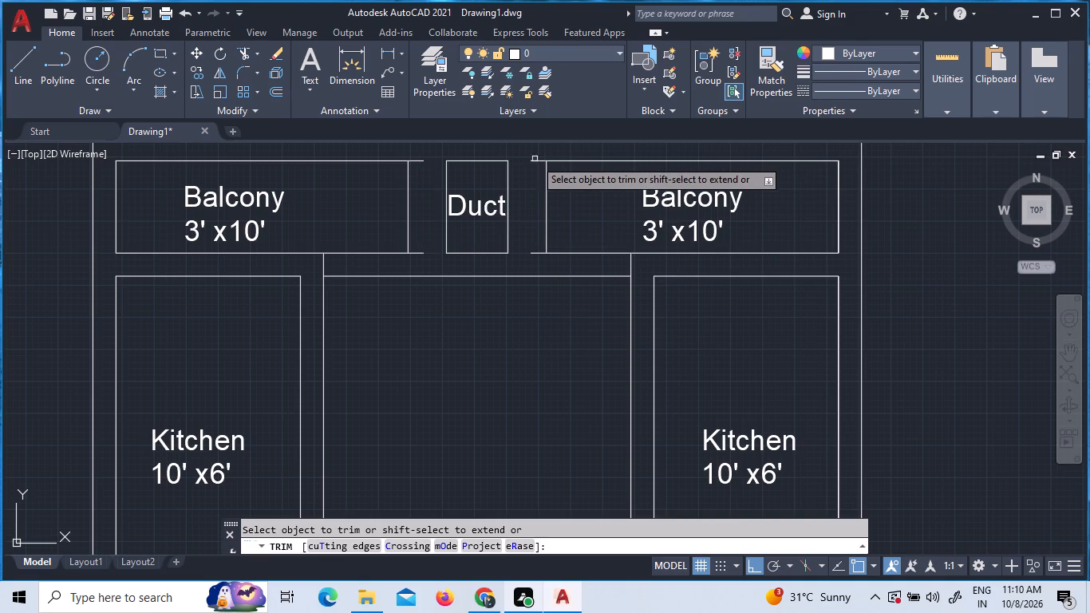
{"action": "left_click", "coordinate": [532, 163]}
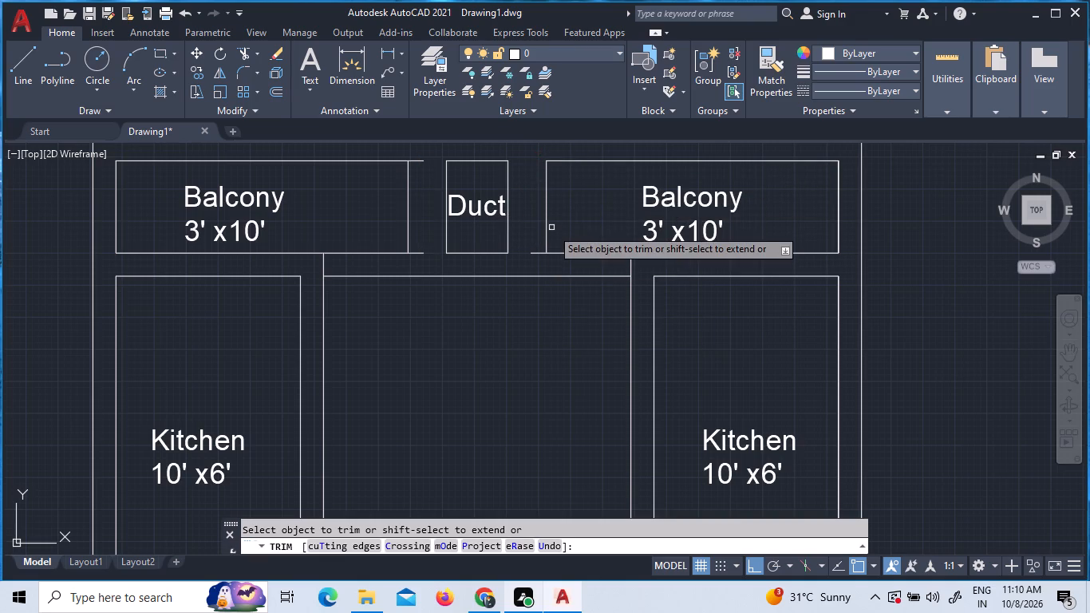
{"action": "left_click", "coordinate": [538, 254]}
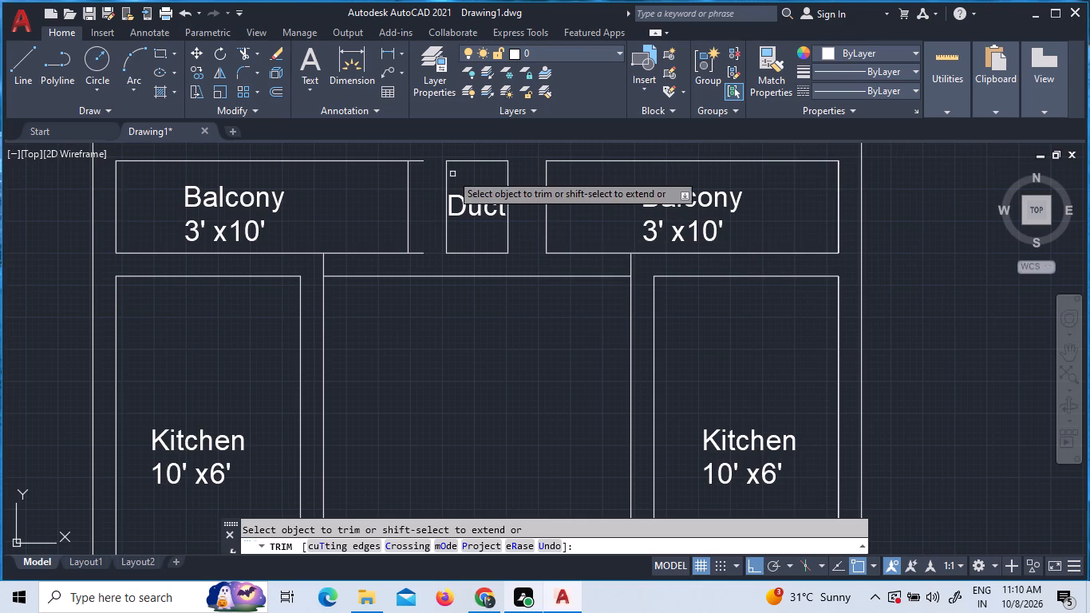
{"action": "left_click_drag", "start_coordinate": [420, 161], "coordinate": [428, 170]}
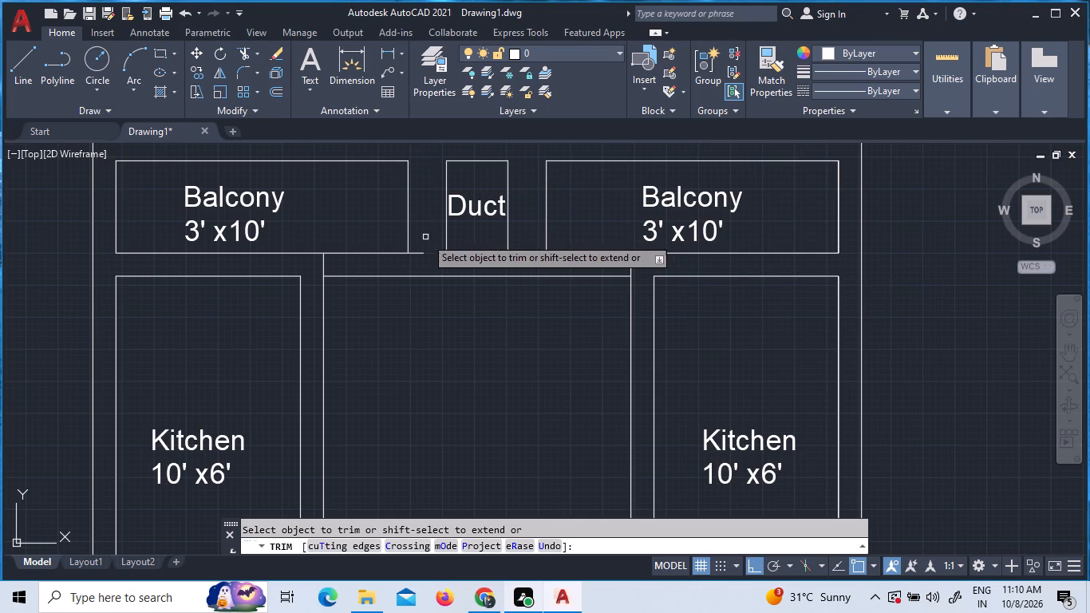
{"action": "left_click", "coordinate": [417, 254]}
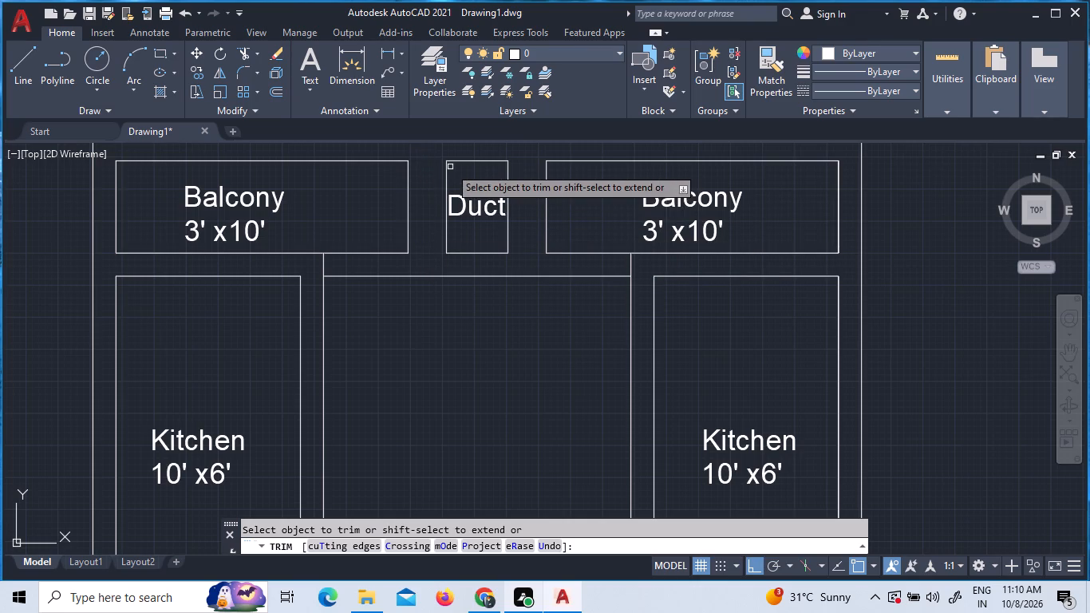
{"action": "key", "text": "Escape"}
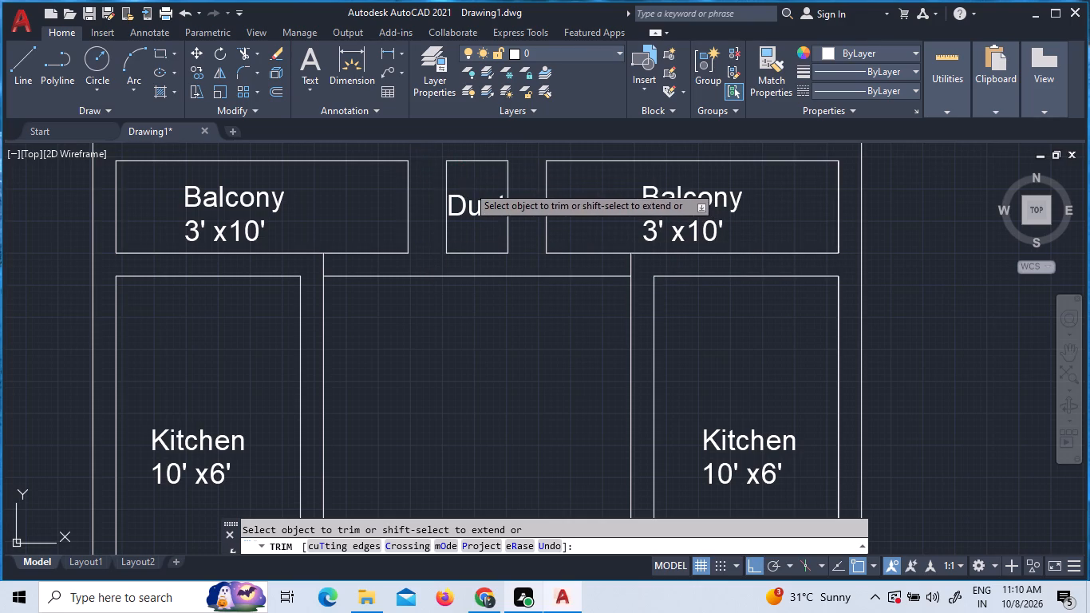
Measure the gap between the left balcony and the duct.
{"action": "key", "text": "o"}
{"action": "key", "text": "Return"}
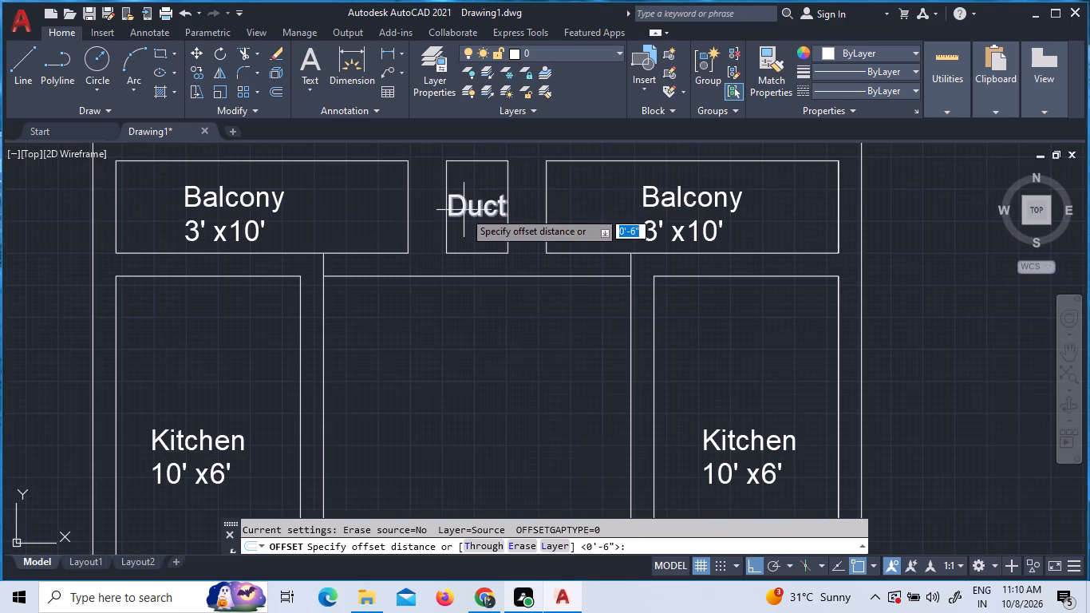
{"action": "left_click", "coordinate": [928, 106]}
{"action": "left_click", "coordinate": [936, 130]}
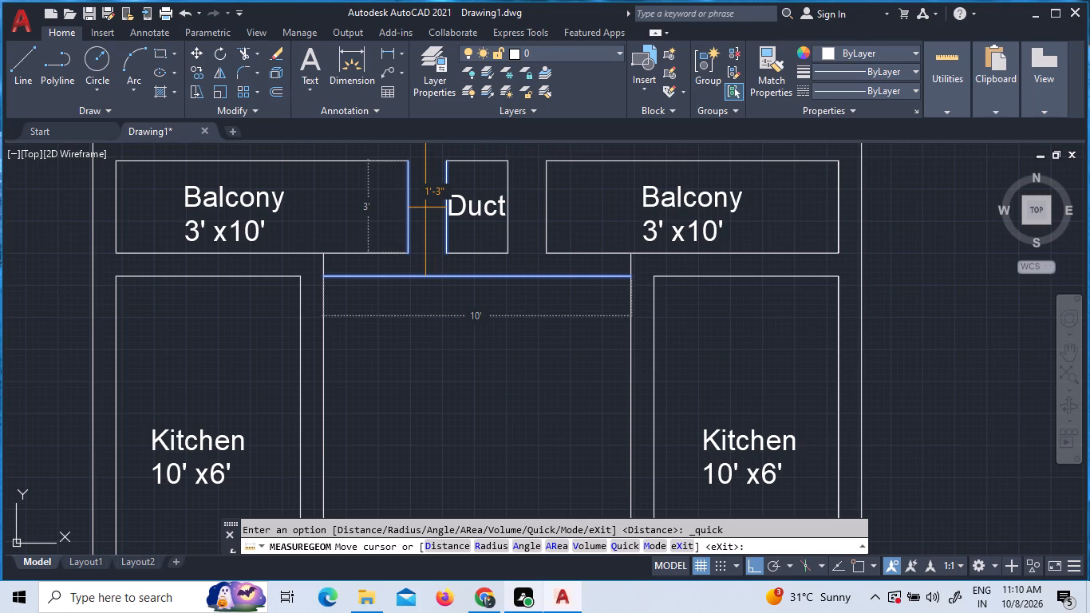
{"action": "key", "text": "6"}
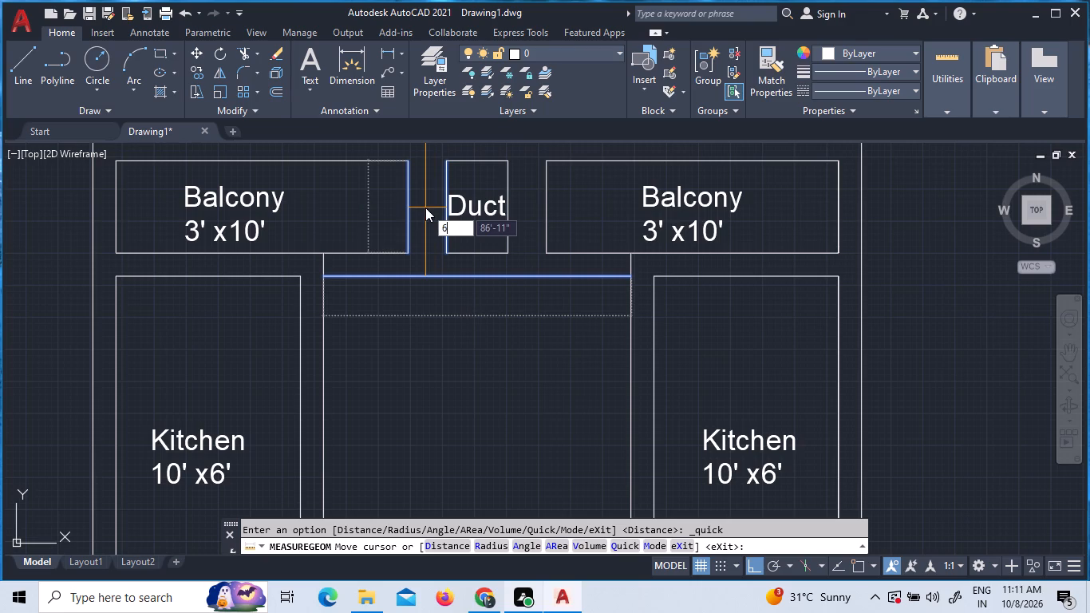
{"action": "key", "text": "shift+quotedbl"}
{"action": "key", "text": "Return"}
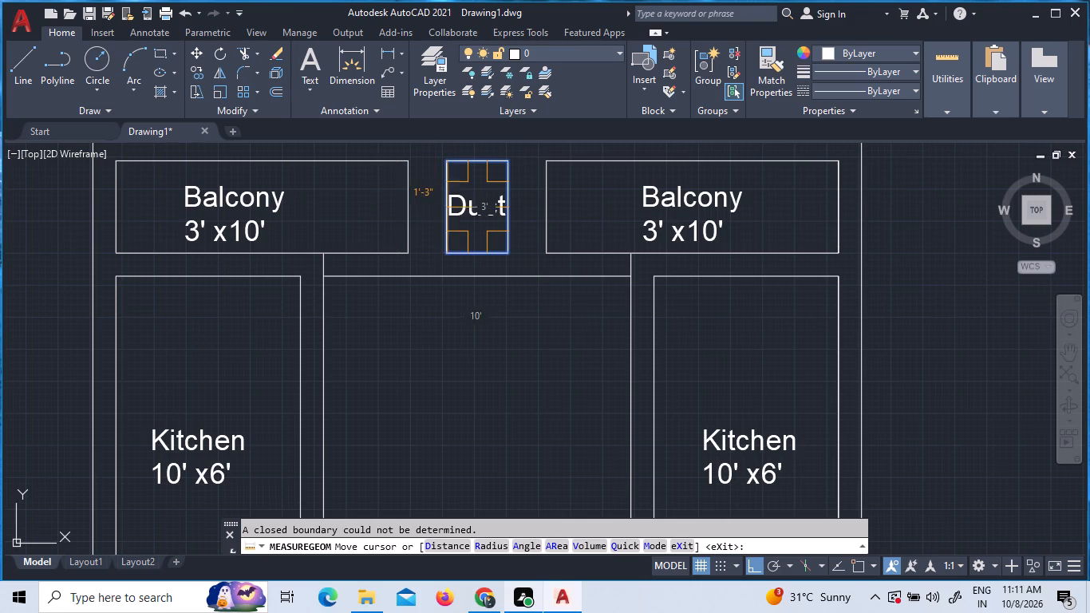
{"action": "key", "text": "Escape"}
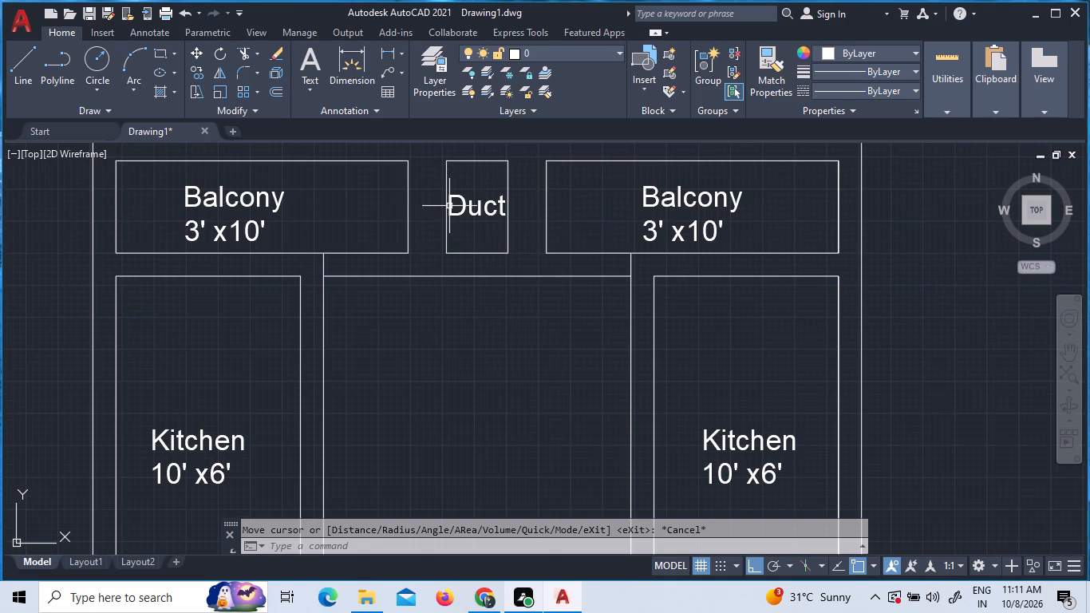
Offset the duct's left and right side lines 6" outward towards the balconies.
{"action": "key", "text": "o"}
{"action": "key", "text": "Return"}
{"action": "key", "text": "6"}
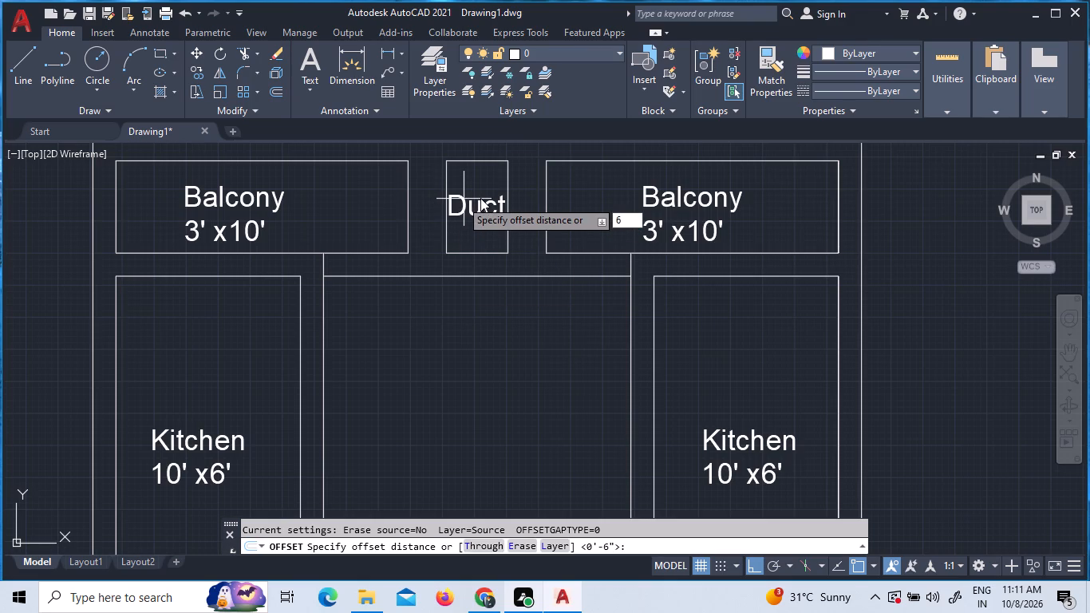
{"action": "key", "text": "shift+quotedbl"}
{"action": "key", "text": "Return"}
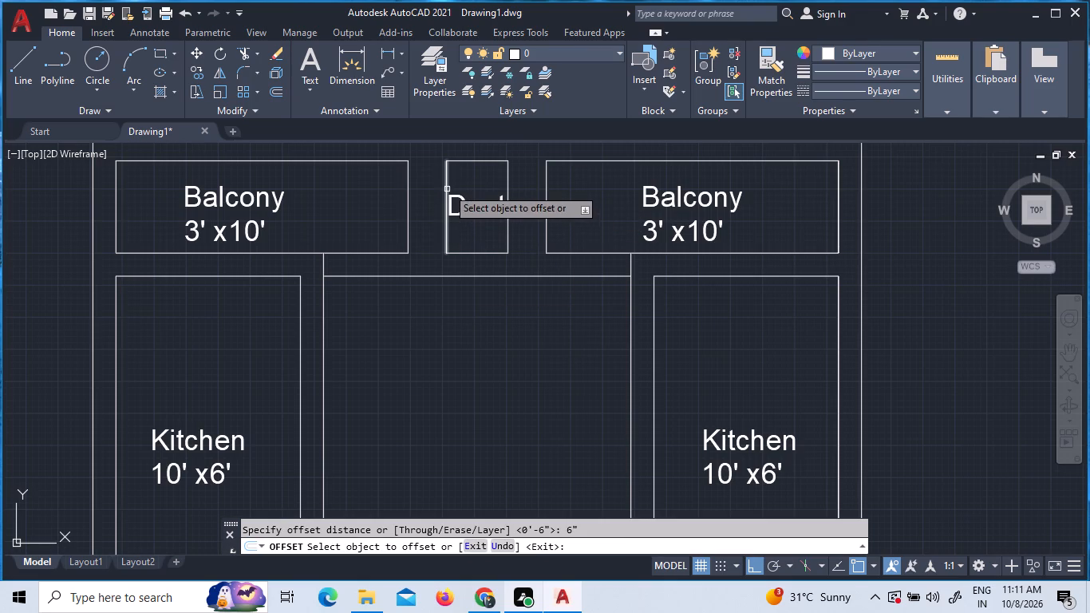
{"action": "left_click", "coordinate": [446, 187]}
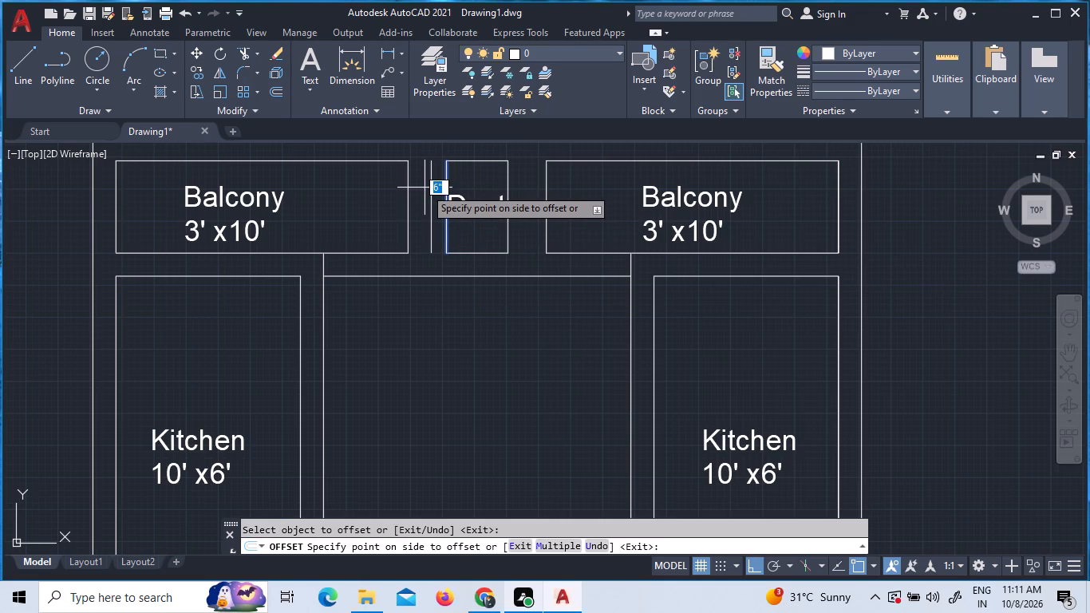
{"action": "left_click", "coordinate": [425, 188]}
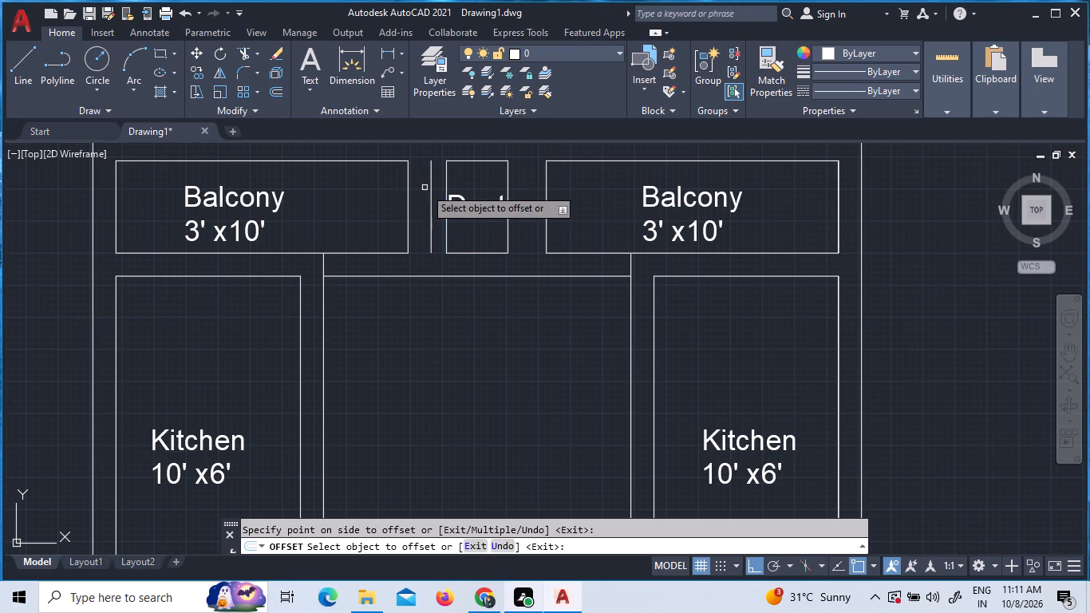
{"action": "left_click", "coordinate": [507, 189]}
{"action": "left_click", "coordinate": [529, 192]}
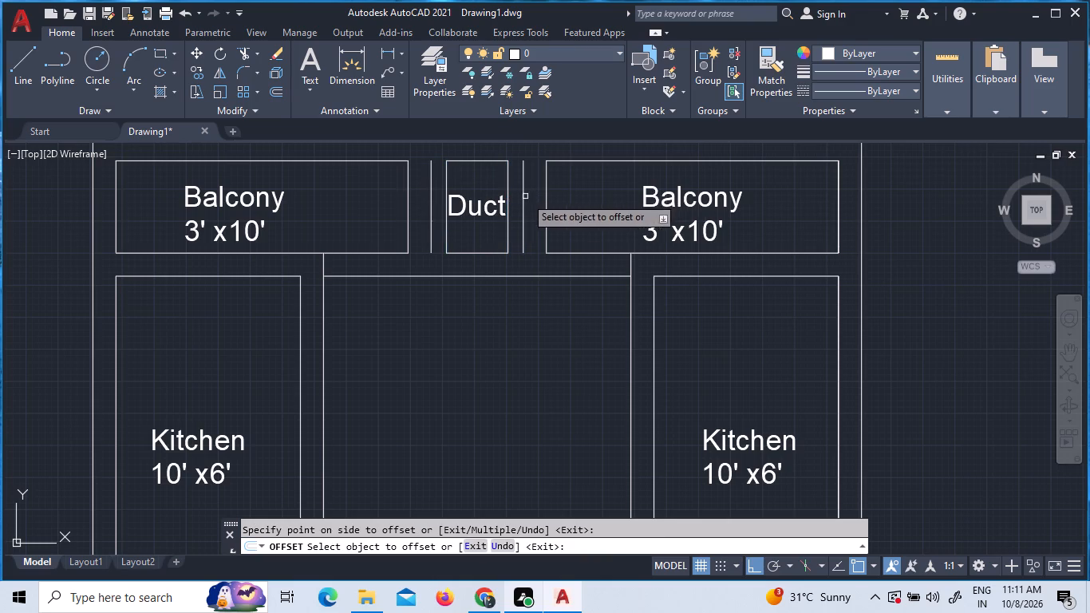
Measure the gap between the duct's new outer right line and the right balcony.
{"action": "left_click", "coordinate": [924, 103]}
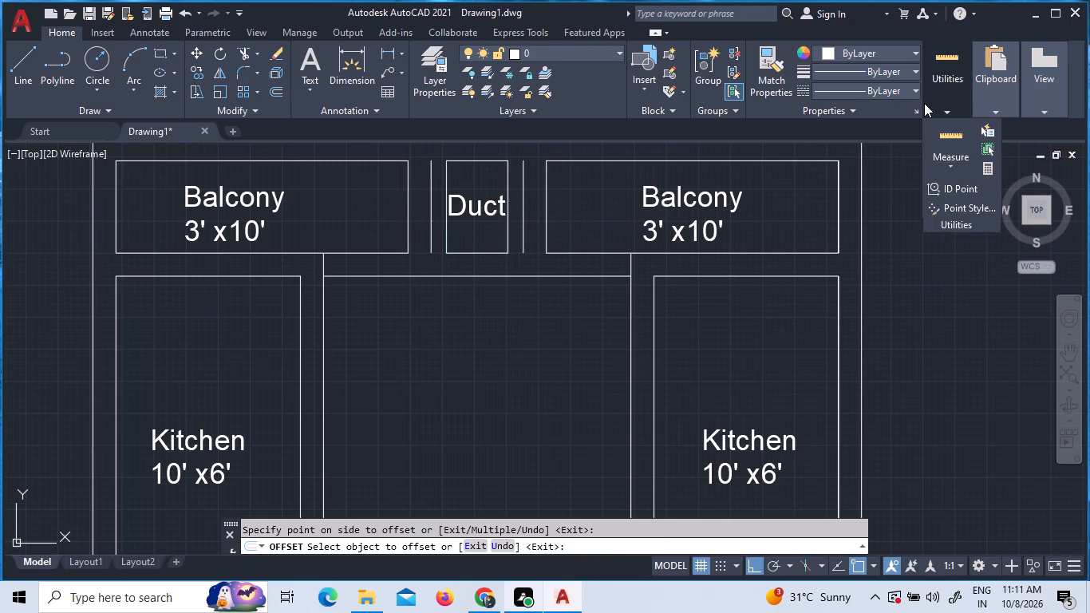
{"action": "left_click", "coordinate": [950, 126]}
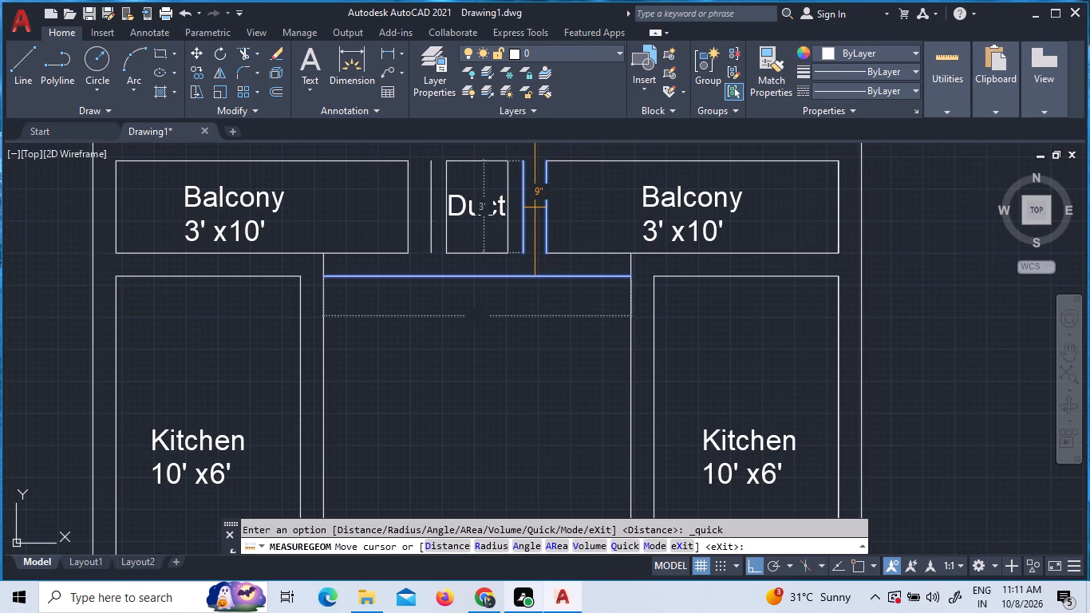
{"action": "key", "text": "Escape"}
Extend the duct's upper and lower edges in both directions to its new outer left and right side lines.
{"action": "key", "text": "e"}
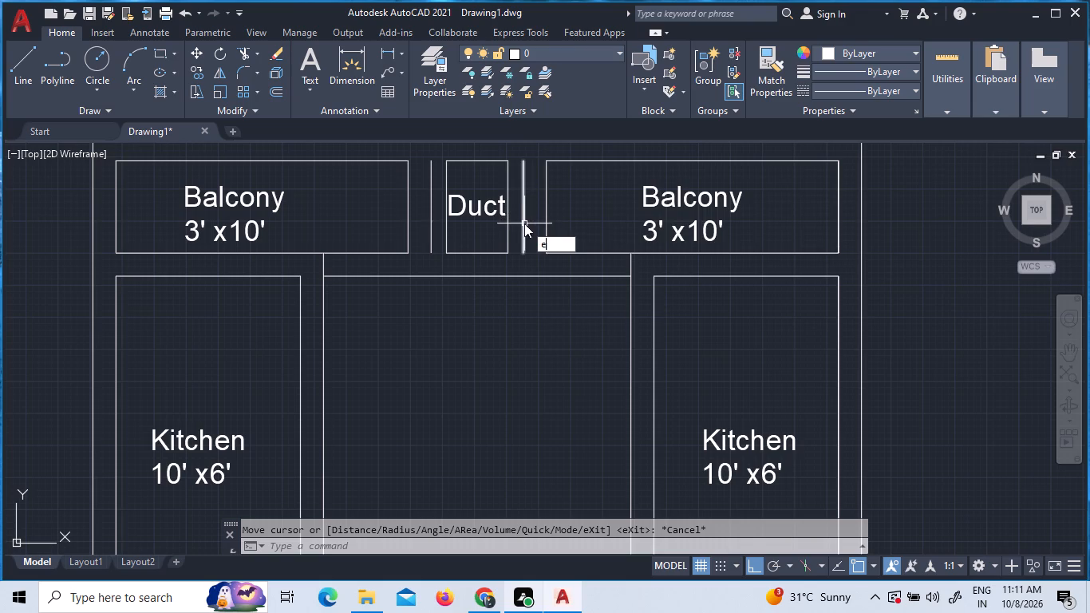
{"action": "key", "text": "x"}
{"action": "key", "text": "space"}
{"action": "key", "text": "space"}
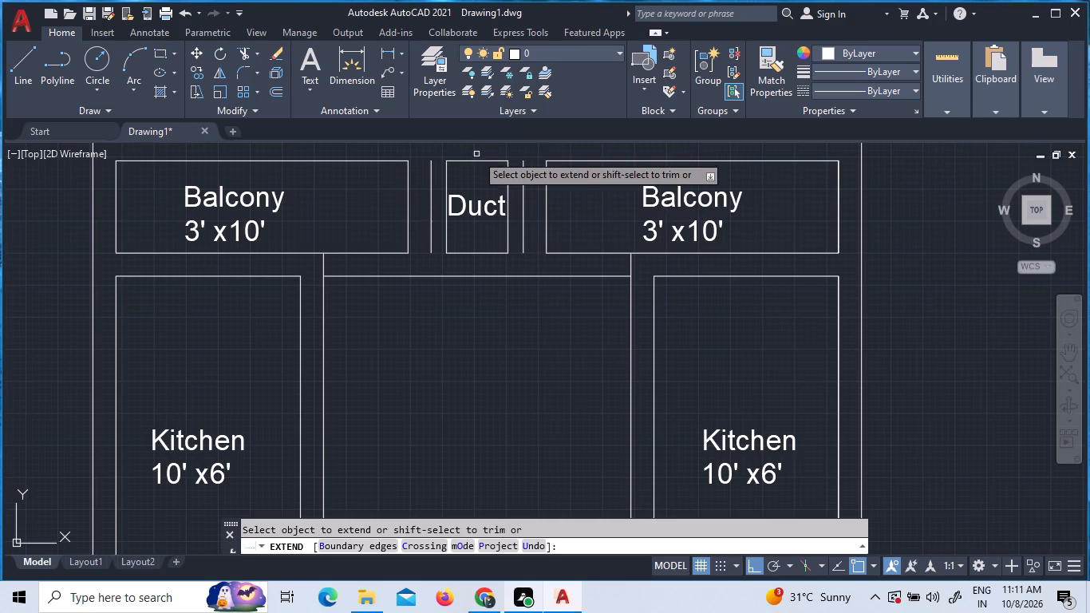
{"action": "left_click", "coordinate": [479, 161]}
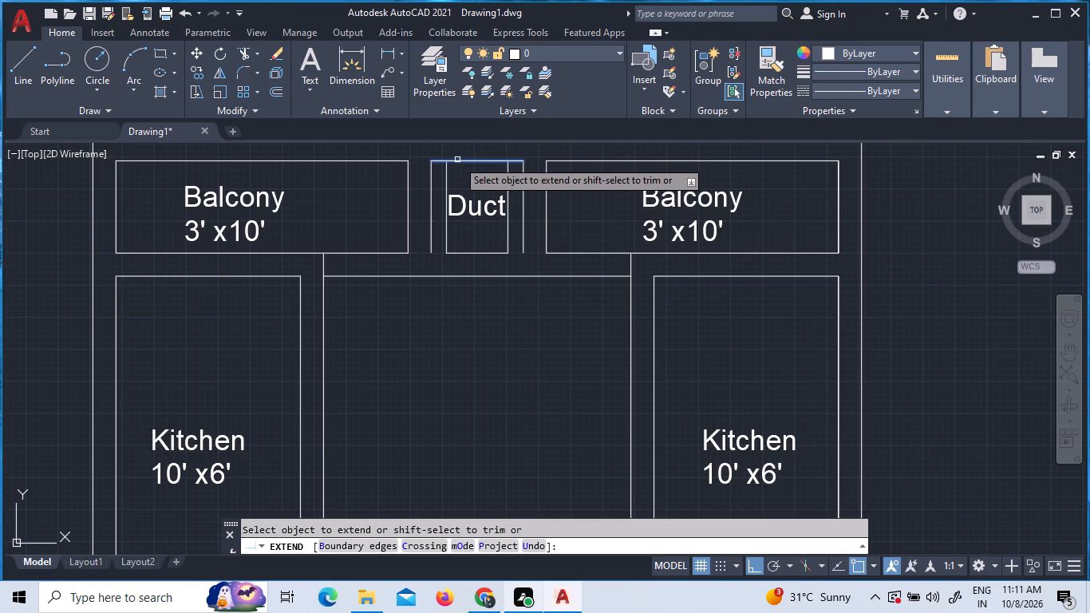
{"action": "left_click", "coordinate": [457, 160]}
{"action": "left_click", "coordinate": [466, 251]}
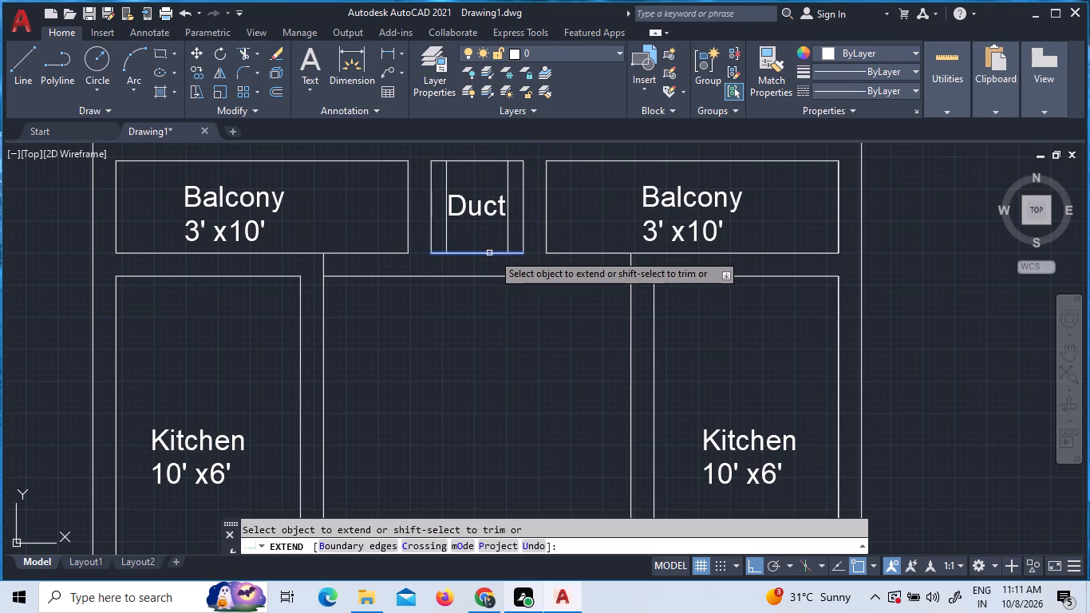
{"action": "left_click", "coordinate": [493, 253]}
{"action": "key", "text": "Escape"}
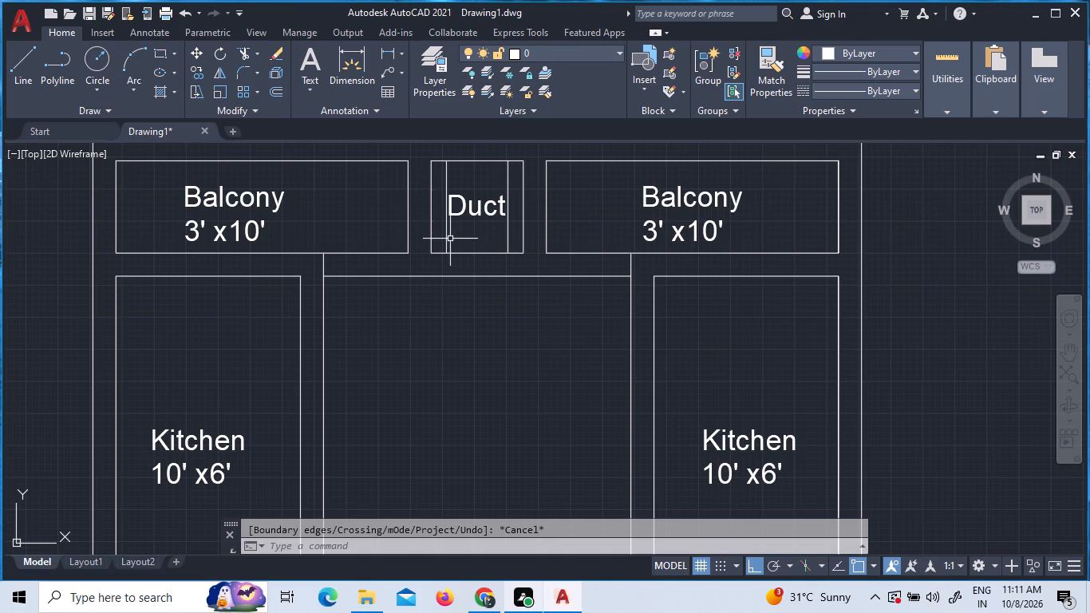
Delete the duct's two old inner side lines beside its label.
{"action": "left_click", "coordinate": [446, 236]}
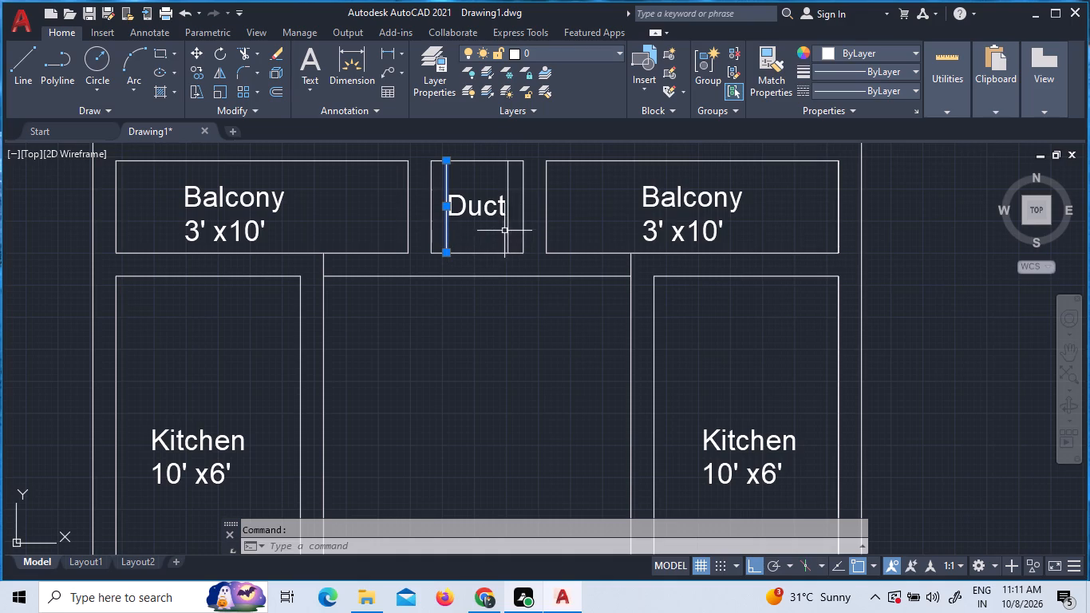
{"action": "left_click", "coordinate": [507, 233]}
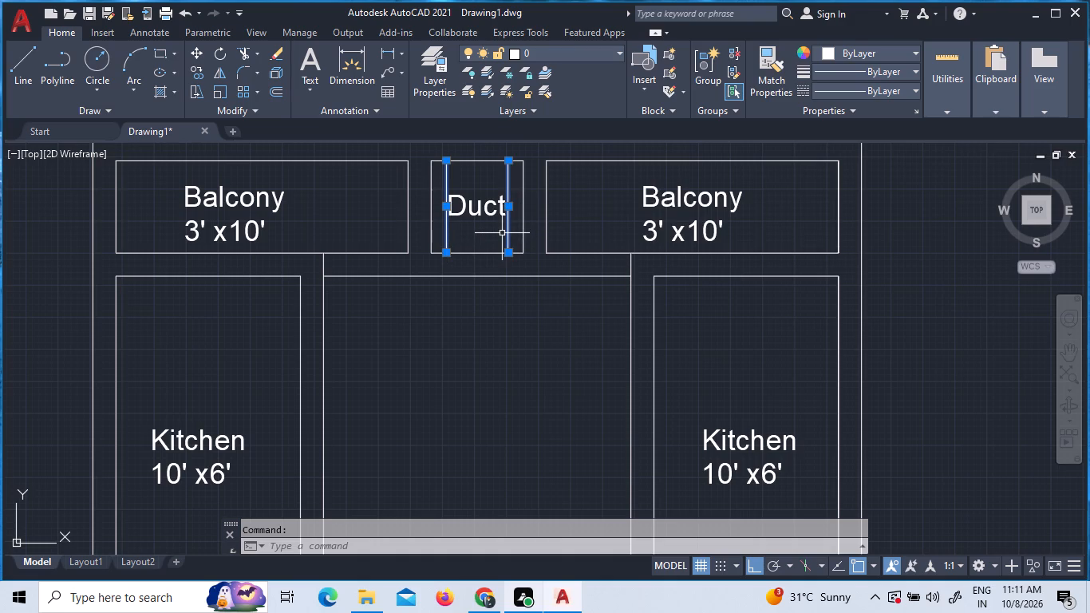
{"action": "key", "text": "Delete"}
{"action": "left_click", "coordinate": [494, 231]}
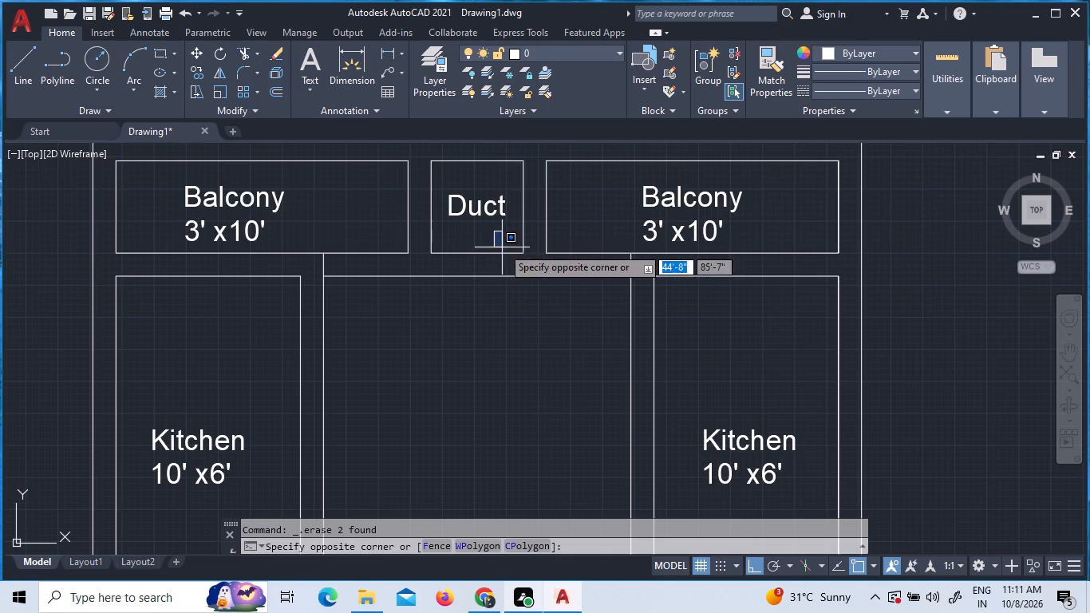
{"action": "left_click", "coordinate": [501, 244]}
Measure the right balcony's inside length and depth.
{"action": "left_click", "coordinate": [950, 89]}
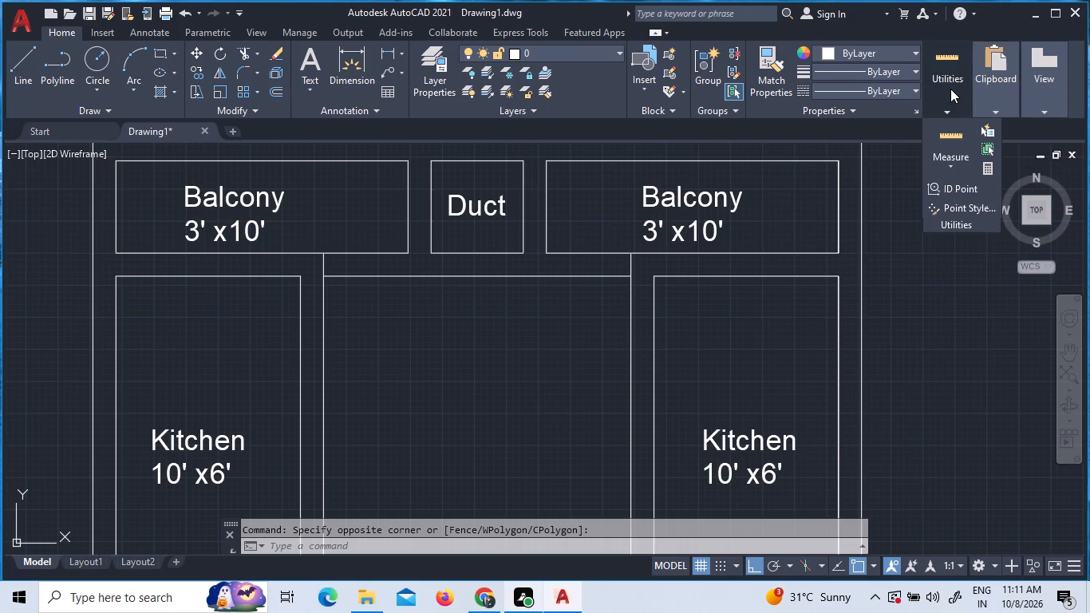
{"action": "left_click", "coordinate": [946, 136]}
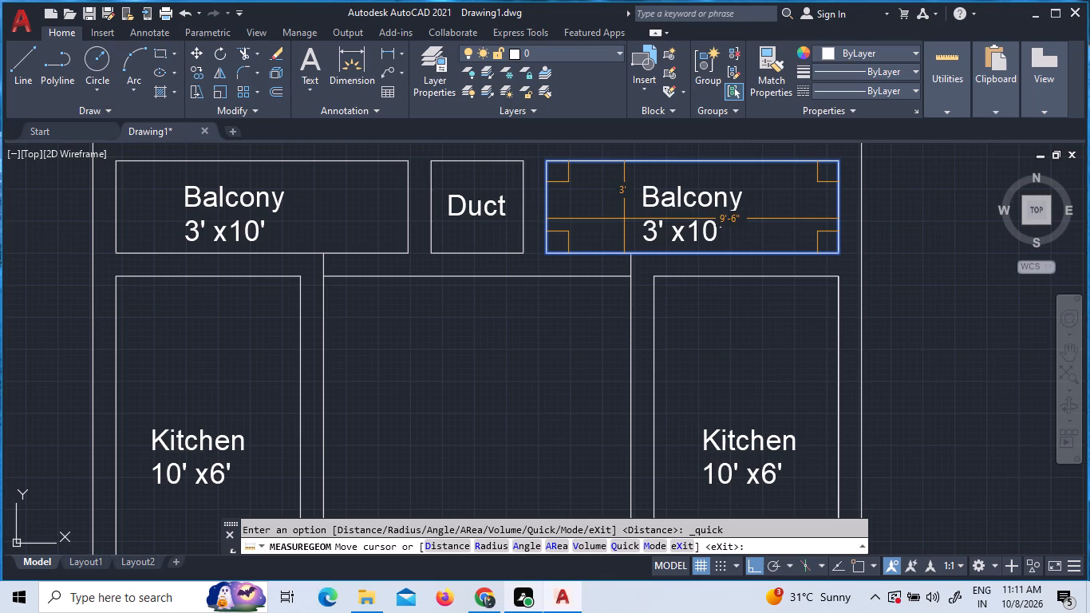
{"action": "key", "text": "Escape"}
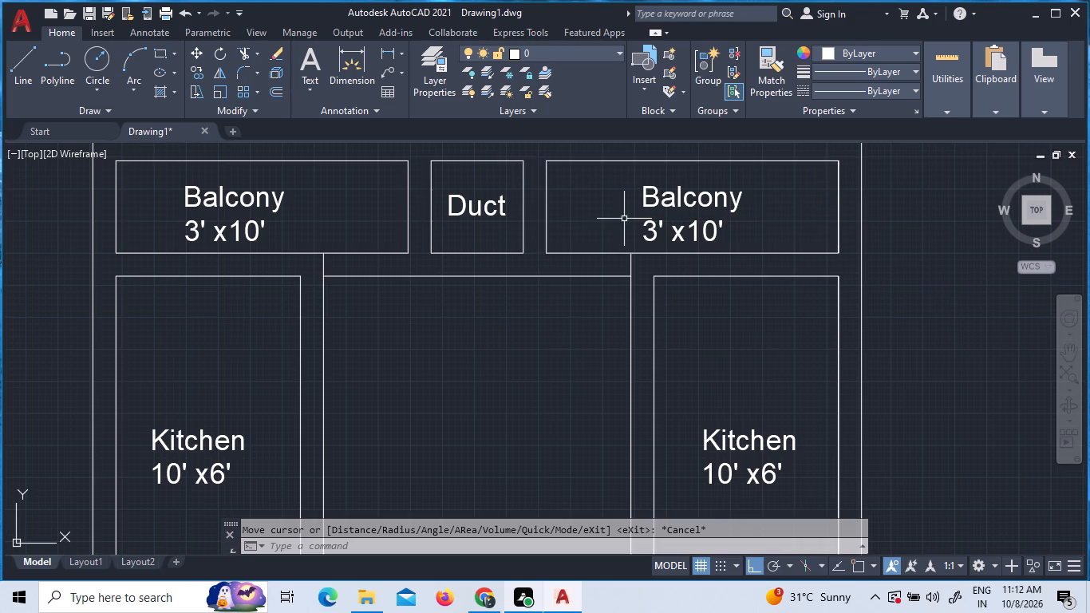
Change the size line of the left balcony's label to 9'6"x3', keeping the name Balcony above it.
{"action": "left_click", "coordinate": [280, 231]}
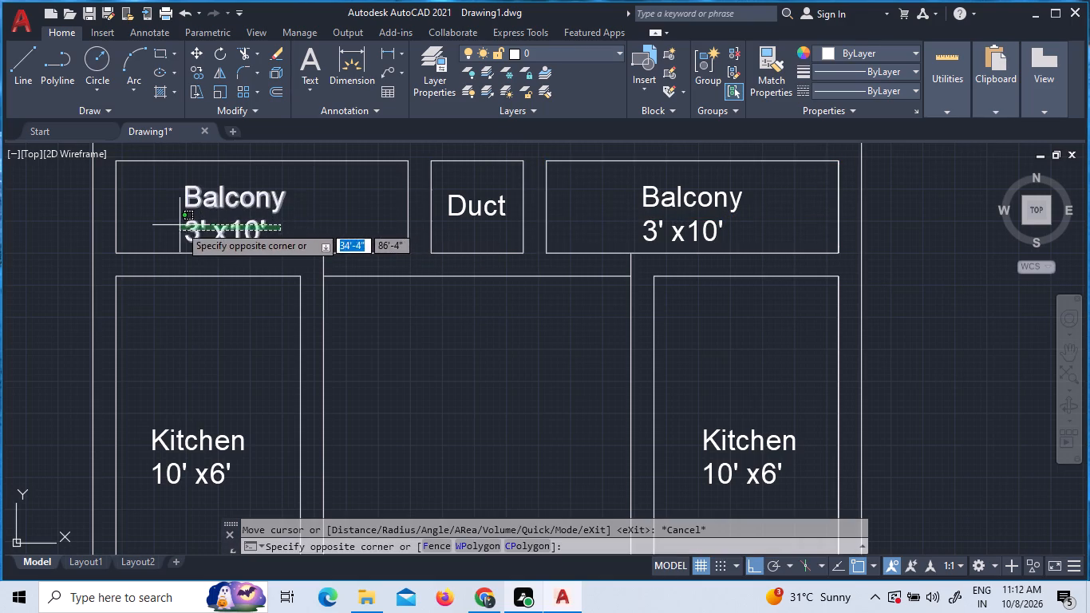
{"action": "left_click", "coordinate": [177, 226]}
{"action": "triple_click", "coordinate": [201, 232]}
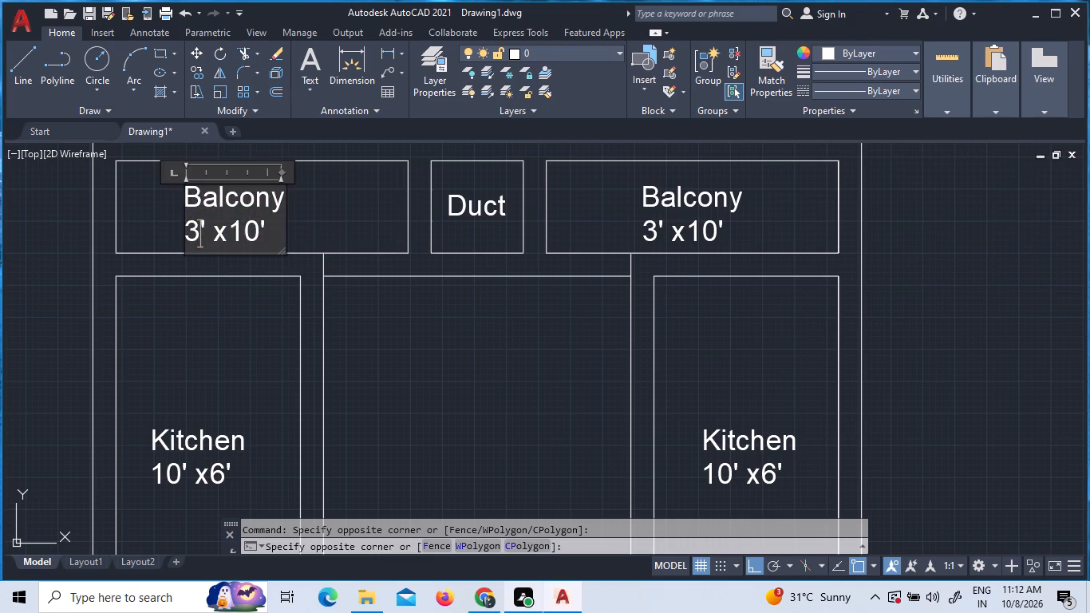
{"action": "left_click_drag", "start_coordinate": [274, 228], "coordinate": [184, 219]}
{"action": "type", "text": "9'"}
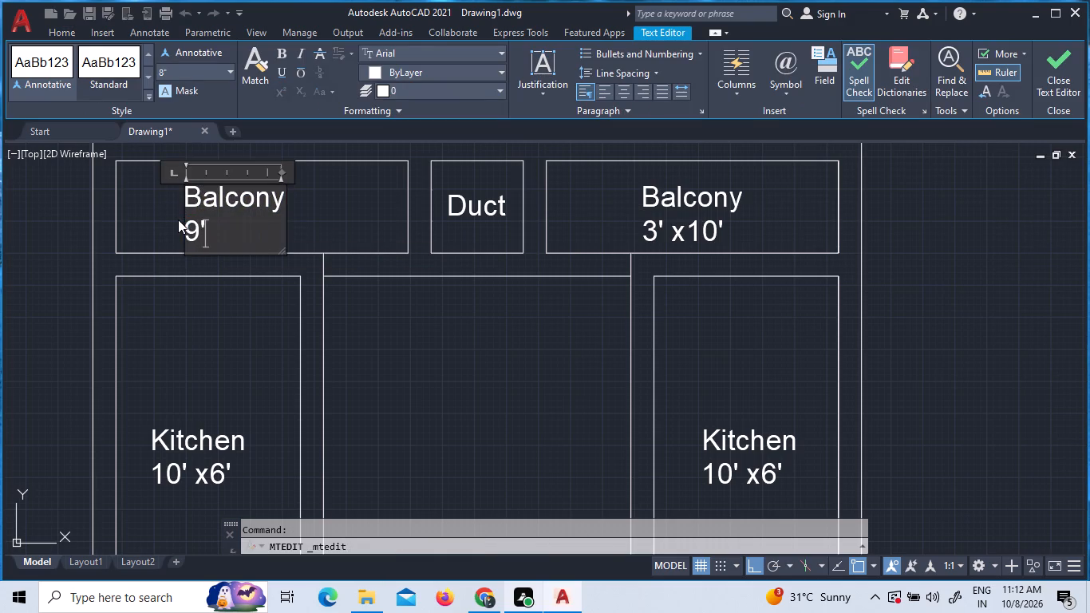
{"action": "key", "text": "6"}
{"action": "key", "text": "shift+quotedbl"}
{"action": "key", "text": "space"}
{"action": "type", "text": "x"}
{"action": "key", "text": "space"}
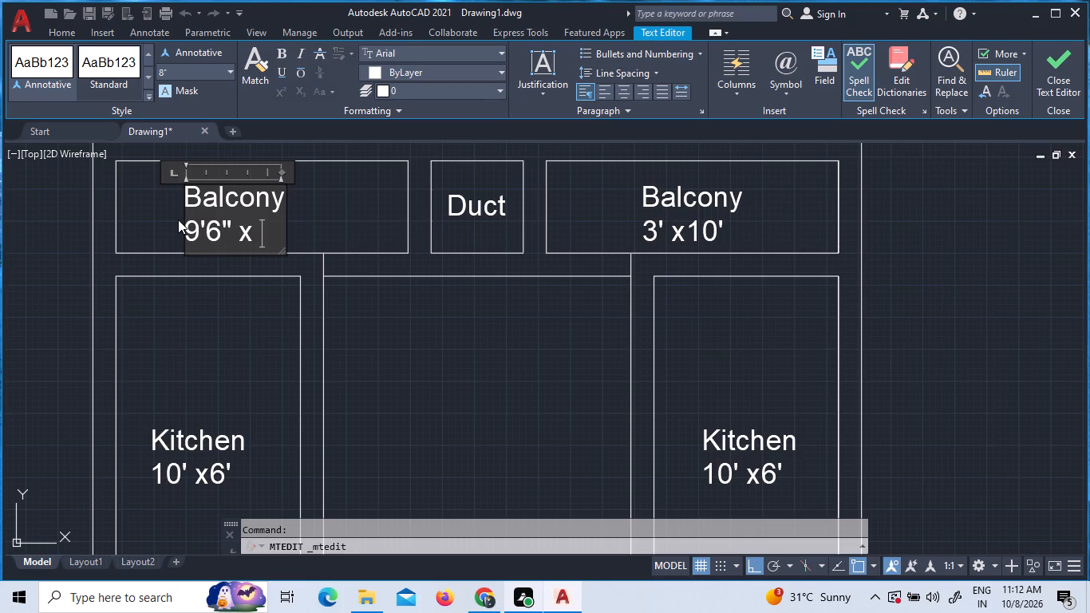
{"action": "key", "text": "BackSpace"}
{"action": "key", "text": "space"}
{"action": "key", "text": "Page_Down"}
{"action": "key", "text": "apostrophe"}
{"action": "key", "text": "BackSpace"}
{"action": "key", "text": "3"}
{"action": "key", "text": "apostrophe"}
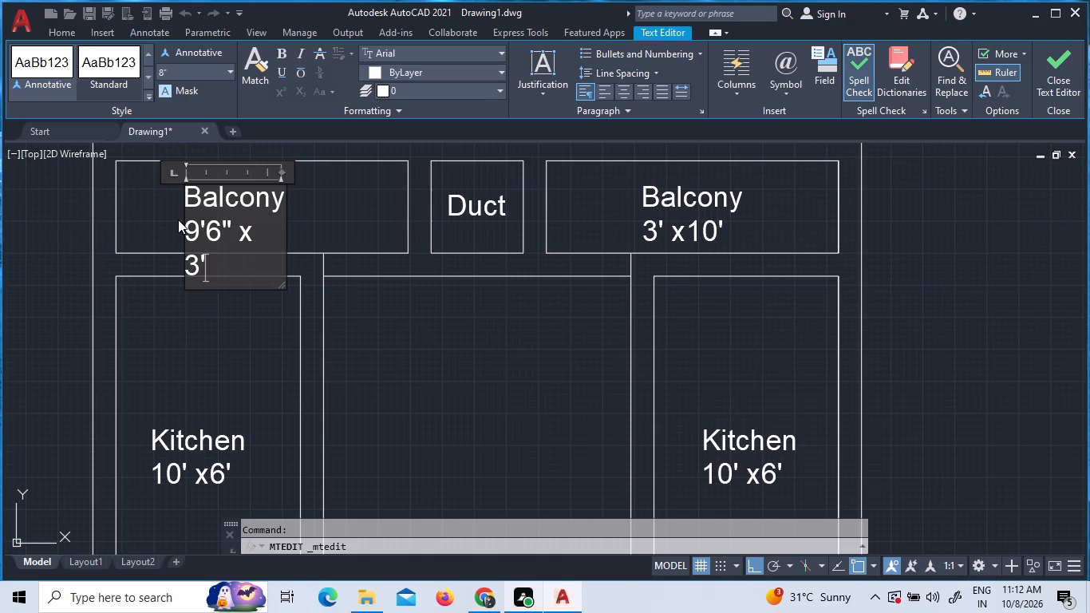
{"action": "left_click", "coordinate": [242, 231]}
{"action": "key", "text": "BackSpace"}
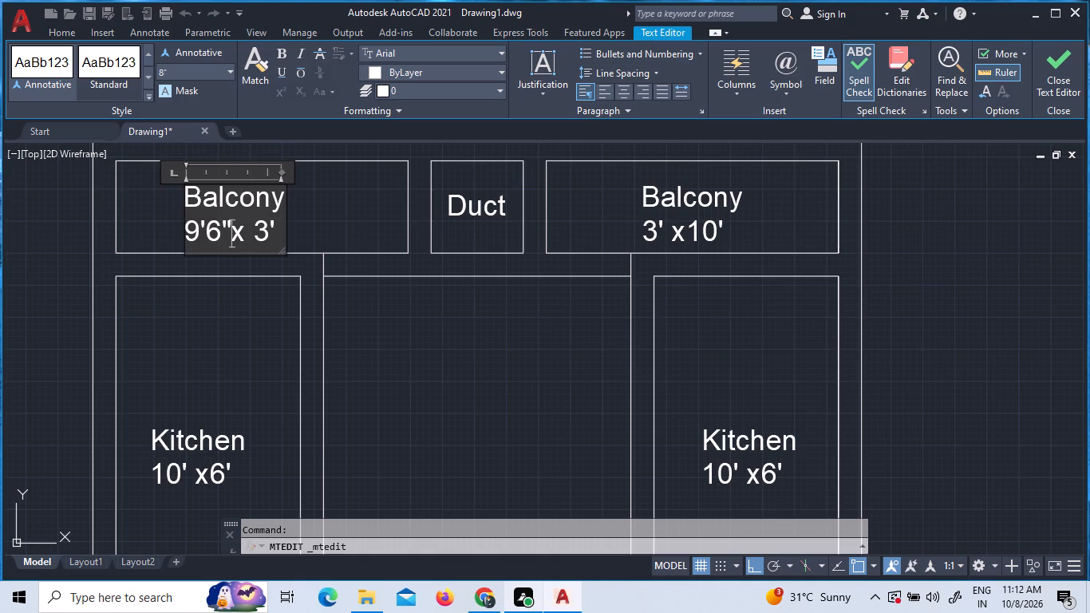
{"action": "left_click", "coordinate": [251, 232]}
{"action": "key", "text": "BackSpace"}
{"action": "left_click", "coordinate": [305, 227]}
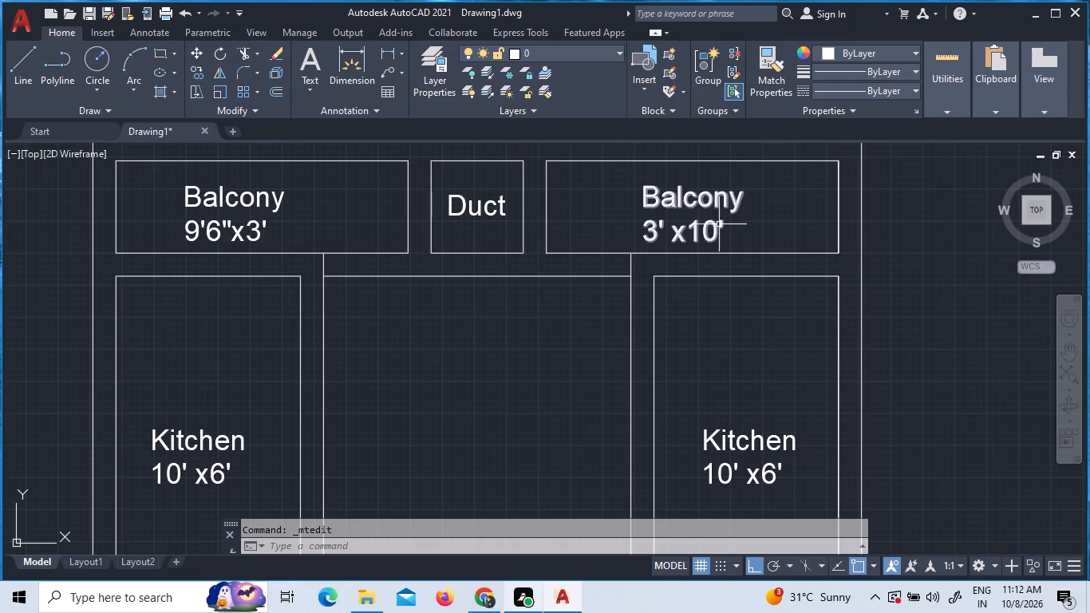
Delete the right balcony's outdated text label.
{"action": "left_click", "coordinate": [719, 224]}
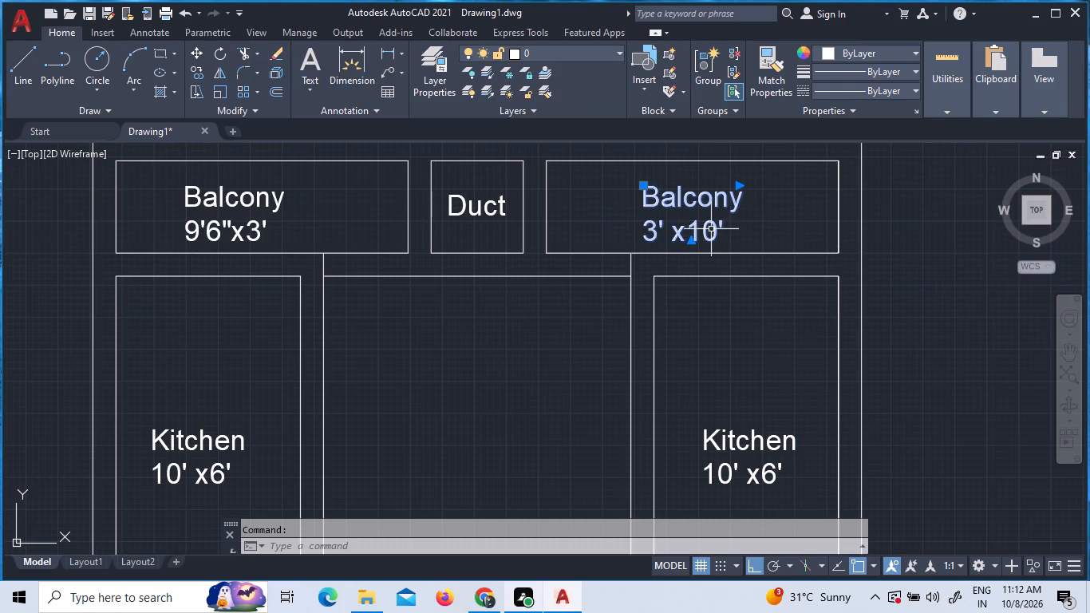
{"action": "key", "text": "Delete"}
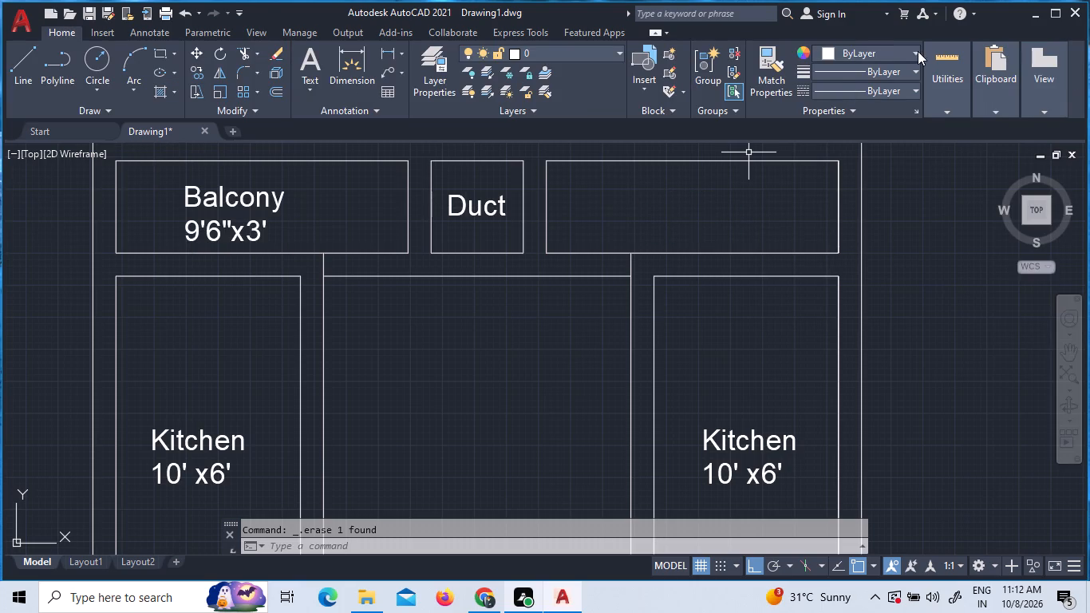
Measure the right balcony's enclosed area and perimeter.
{"action": "left_click", "coordinate": [931, 72]}
{"action": "left_click", "coordinate": [942, 126]}
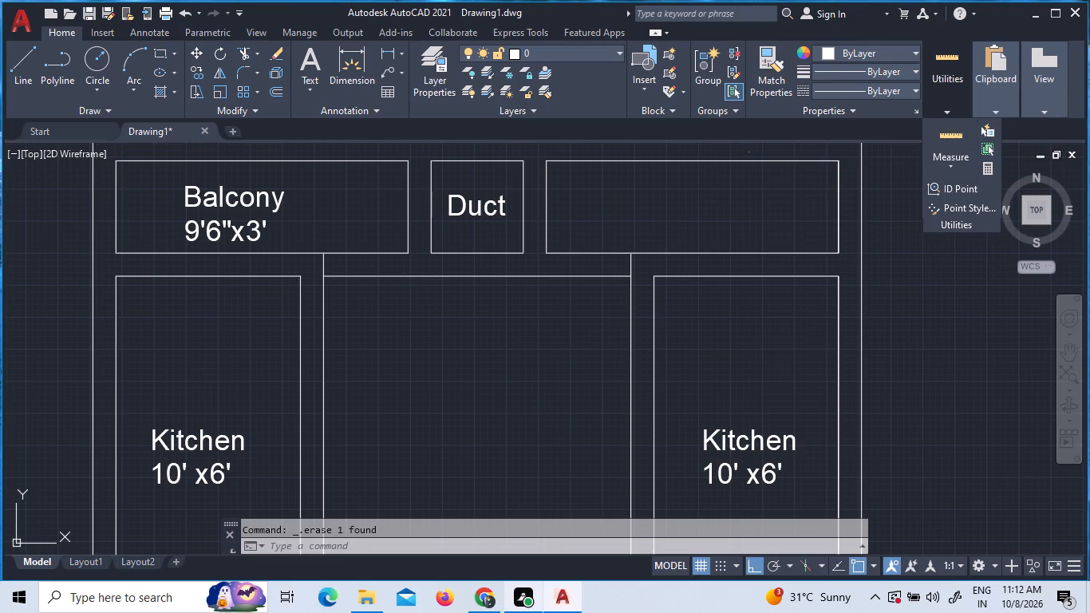
{"action": "left_click", "coordinate": [720, 227]}
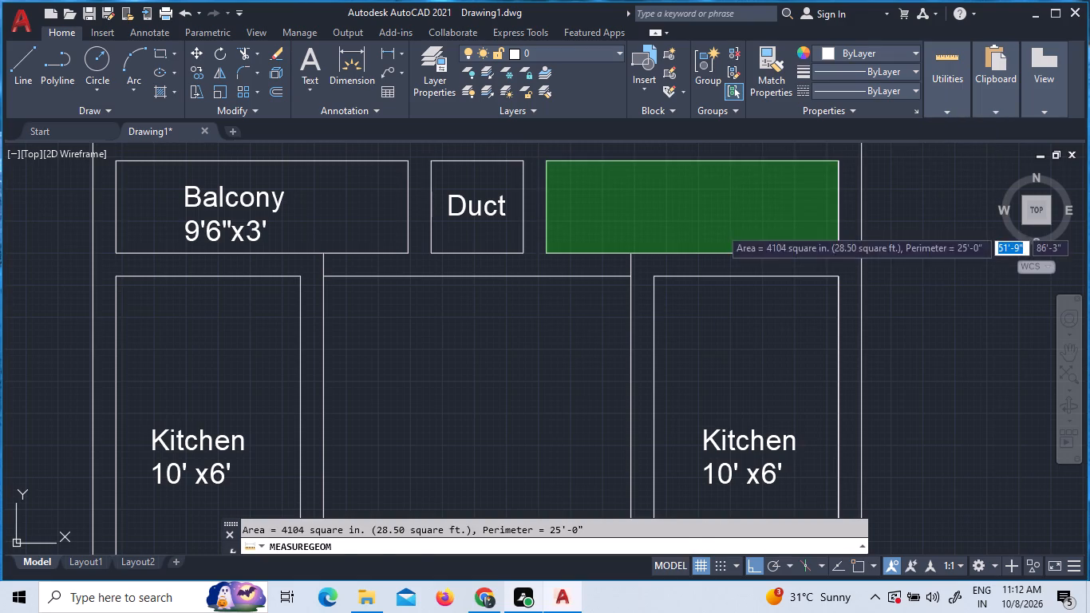
{"action": "key", "text": "Escape"}
{"action": "key", "text": "Escape"}
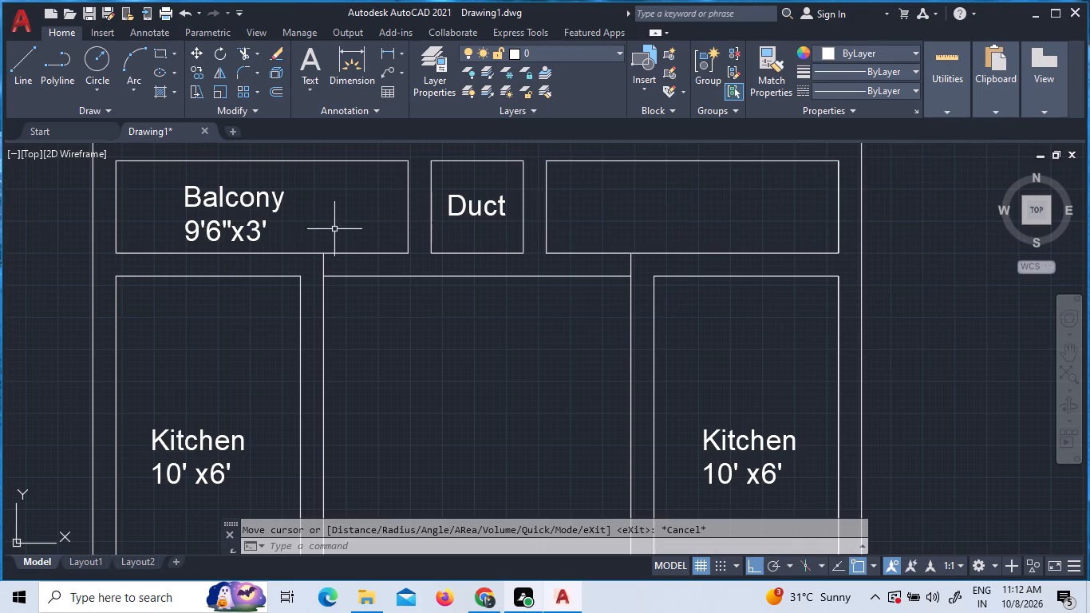
Copy the left balcony's label horizontally about 14'-5" into the right balcony.
{"action": "left_click", "coordinate": [225, 198]}
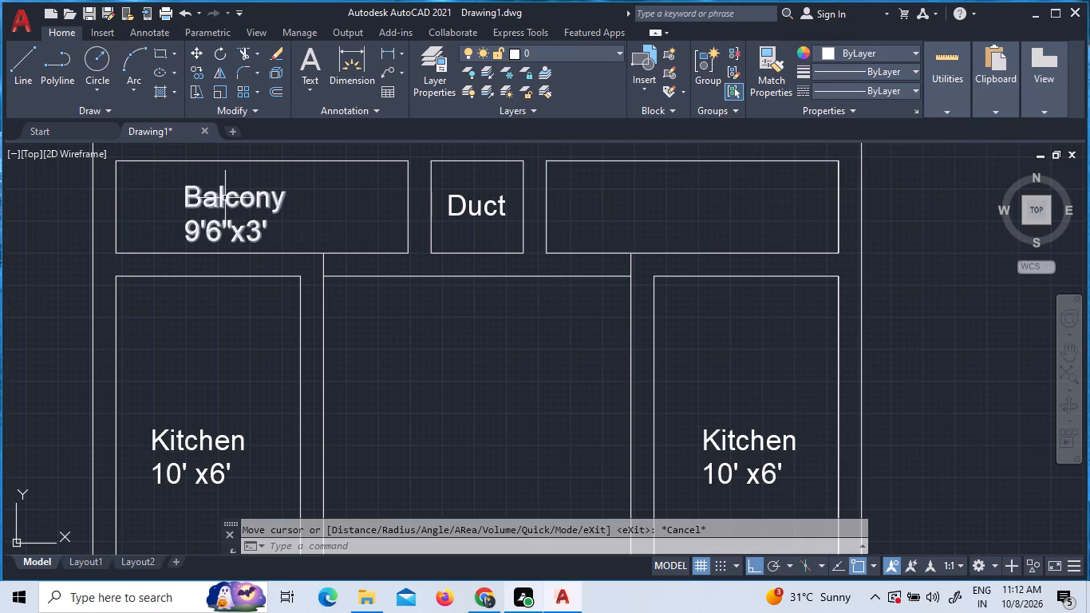
{"action": "right_click", "coordinate": [225, 198]}
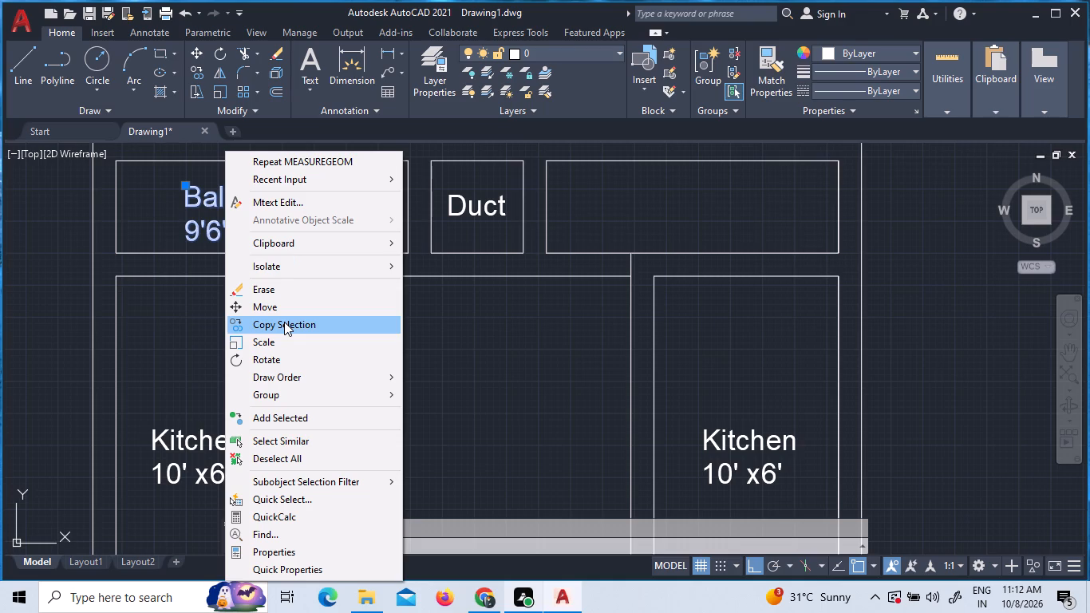
{"action": "left_click", "coordinate": [284, 322]}
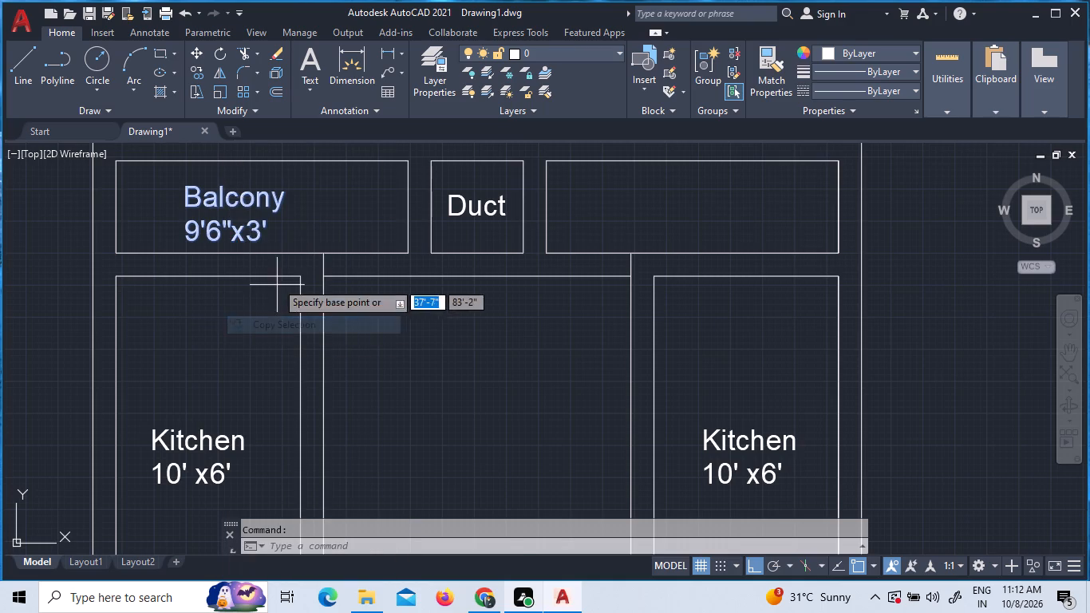
{"action": "left_click", "coordinate": [243, 218]}
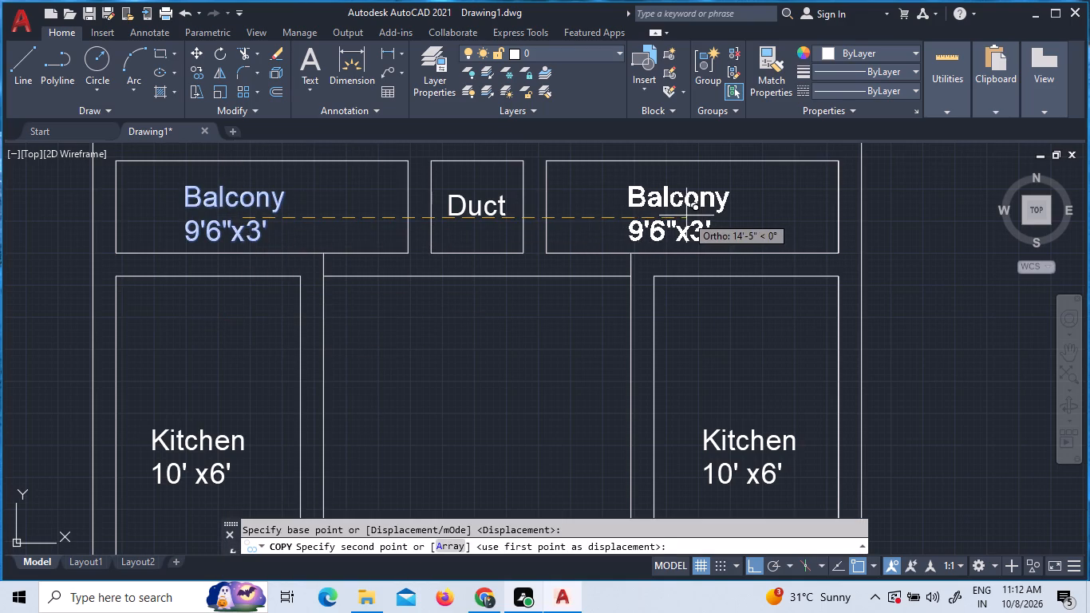
{"action": "left_click", "coordinate": [686, 216]}
{"action": "key", "text": "Escape"}
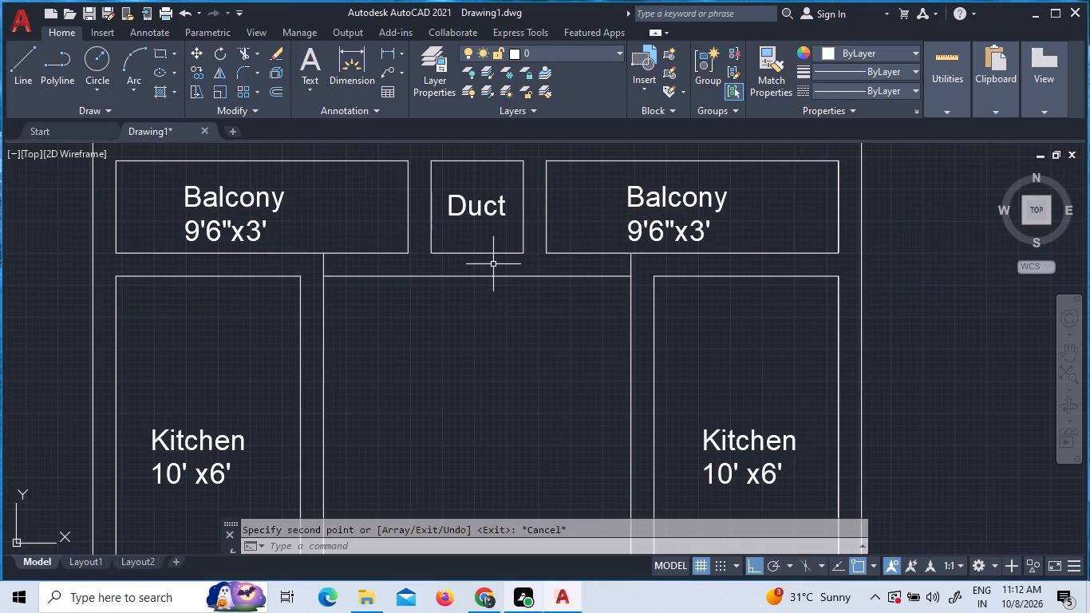
Extend the duct's left and right side lines down to the middle room's top line.
{"action": "key", "text": "e"}
{"action": "key", "text": "x"}
{"action": "key", "text": "space"}
{"action": "key", "text": "space"}
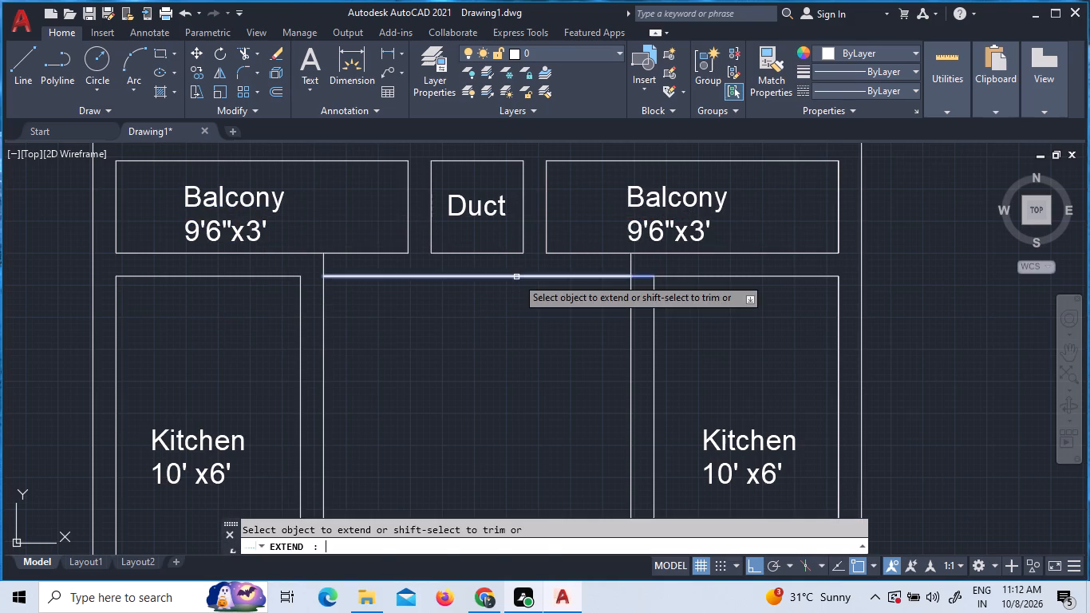
{"action": "left_click", "coordinate": [433, 232]}
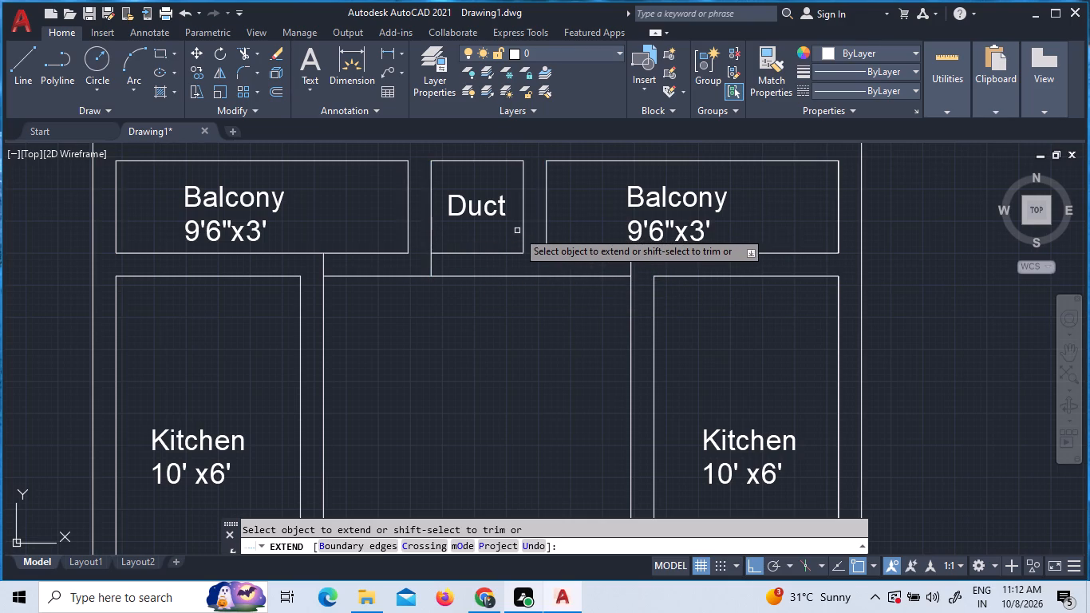
{"action": "left_click", "coordinate": [524, 231]}
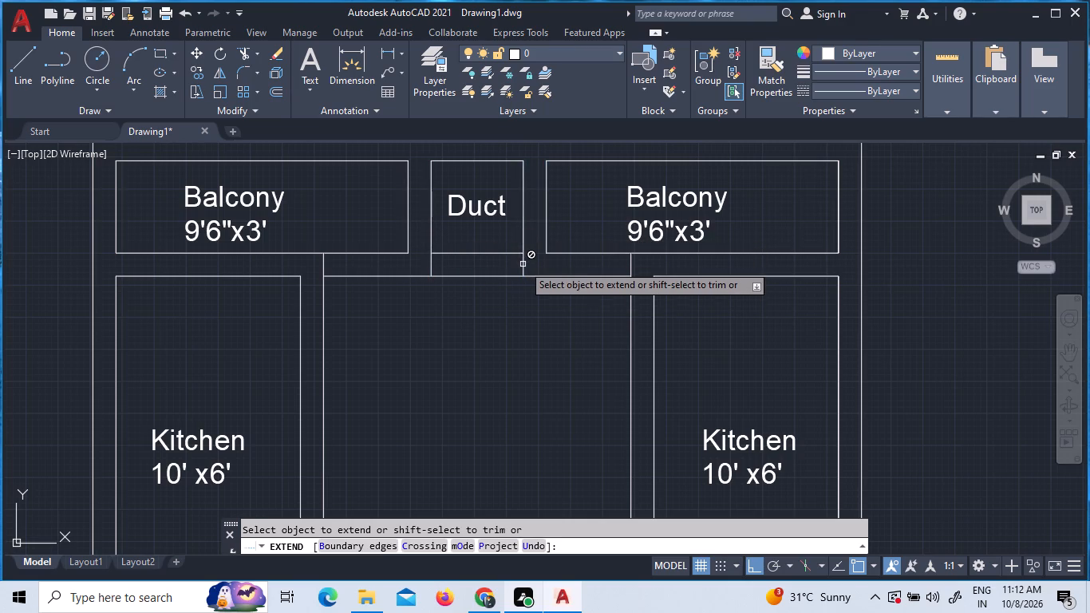
Extend the duct's two side lines further down through the middle room to its bottom line.
{"action": "scroll", "coordinate": [523, 264], "scroll_direction": "down", "scroll_amount": 1}
{"action": "left_click", "coordinate": [523, 264]}
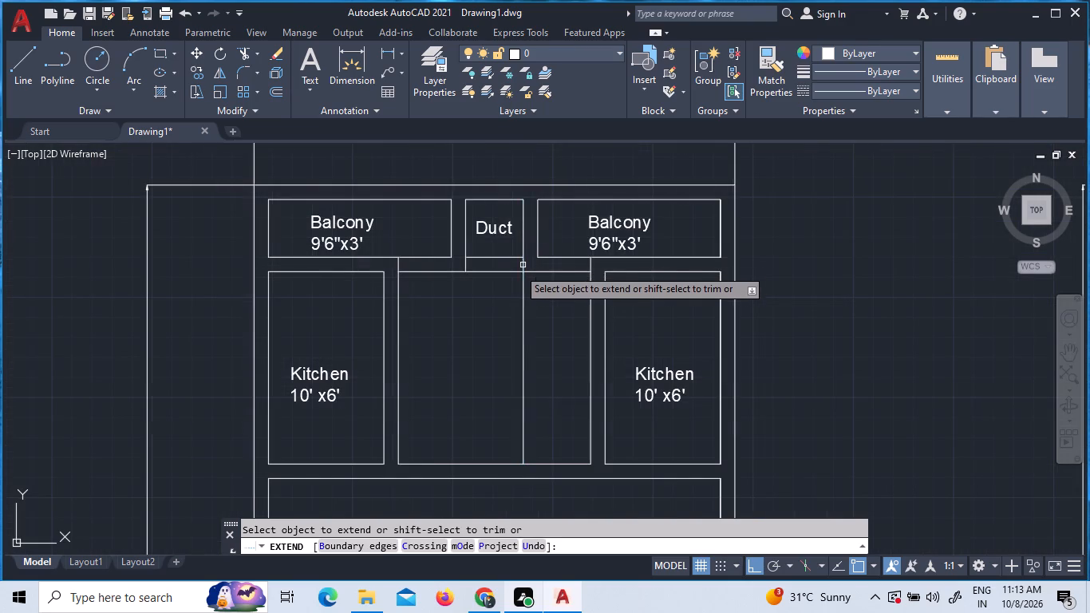
{"action": "left_click", "coordinate": [464, 264]}
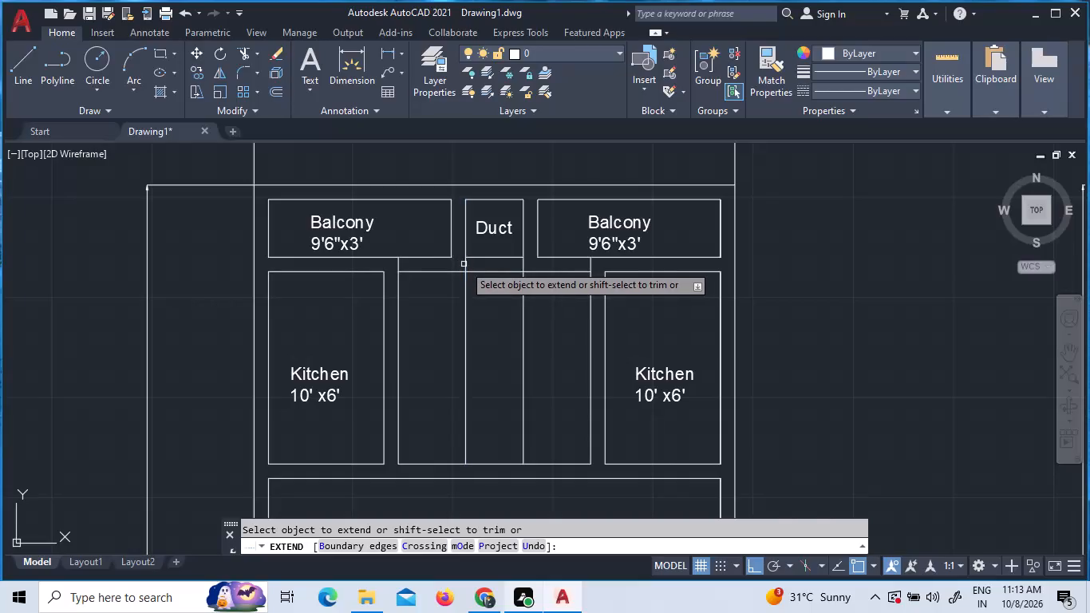
{"action": "left_click", "coordinate": [497, 282]}
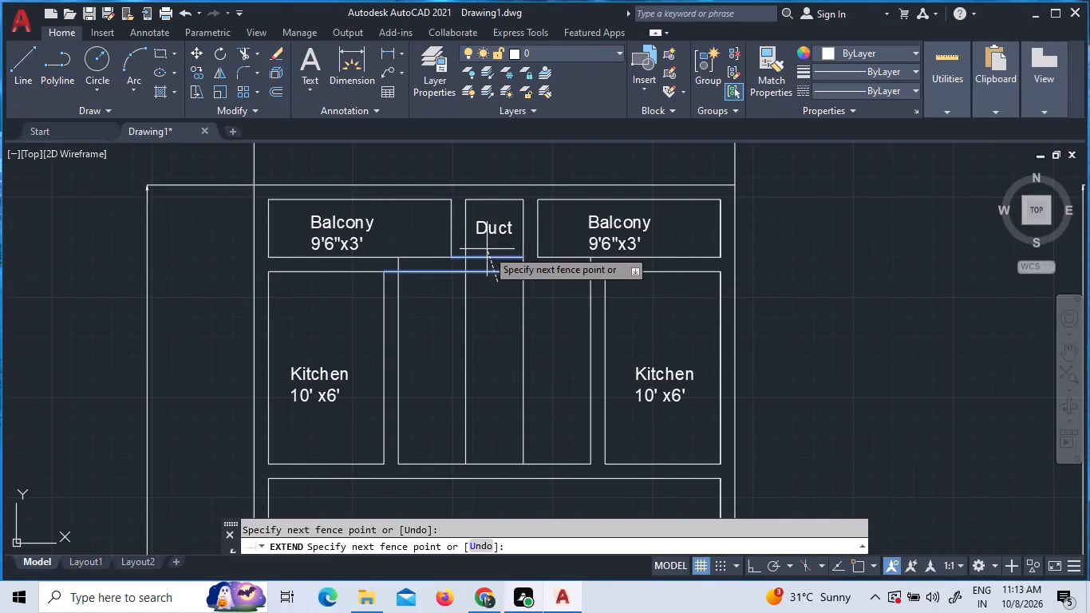
{"action": "key", "text": "Escape"}
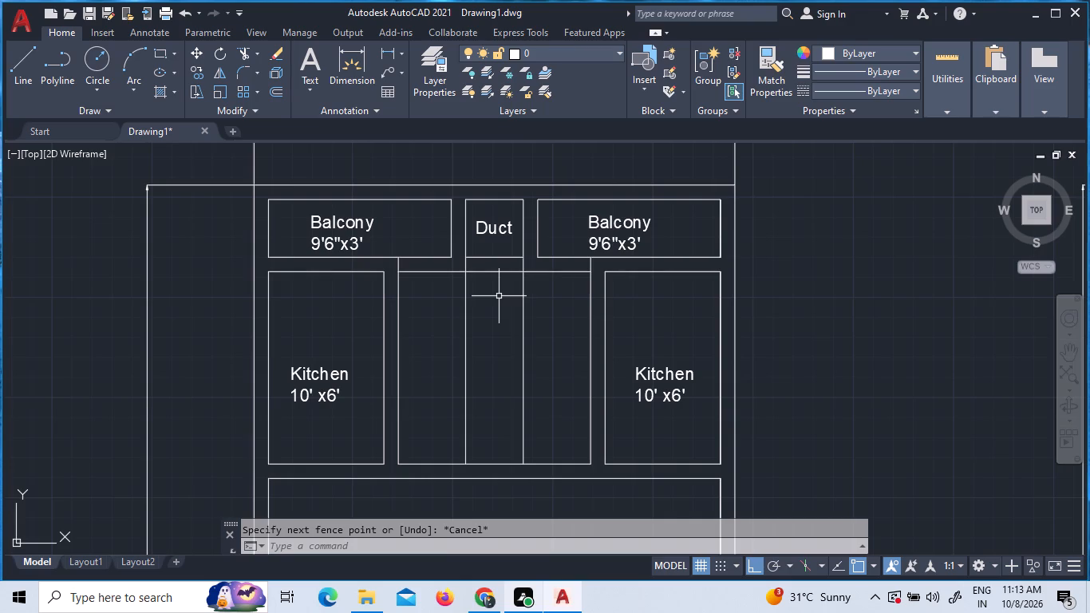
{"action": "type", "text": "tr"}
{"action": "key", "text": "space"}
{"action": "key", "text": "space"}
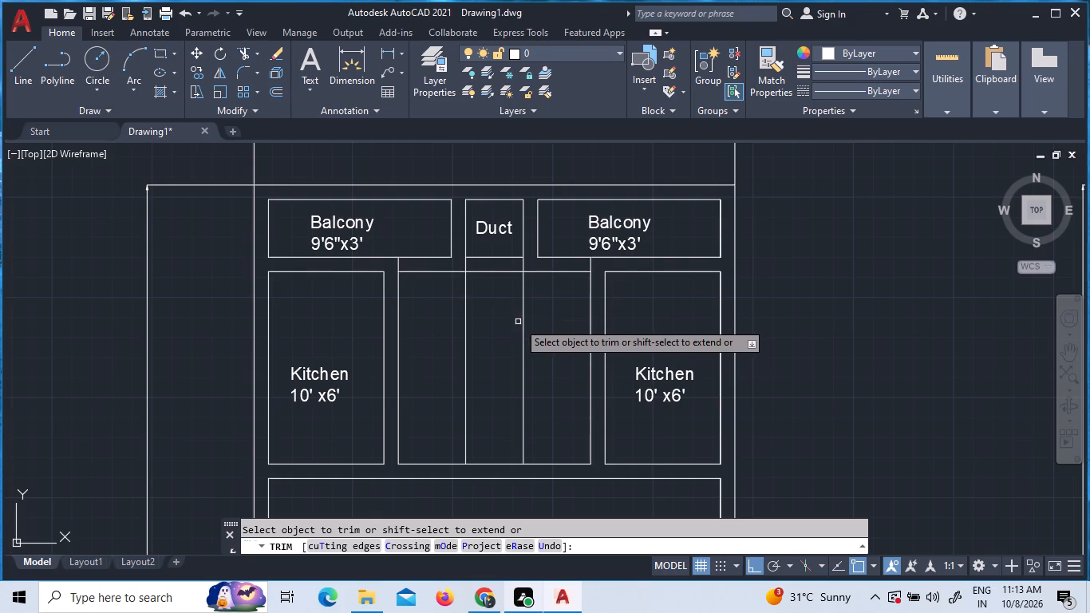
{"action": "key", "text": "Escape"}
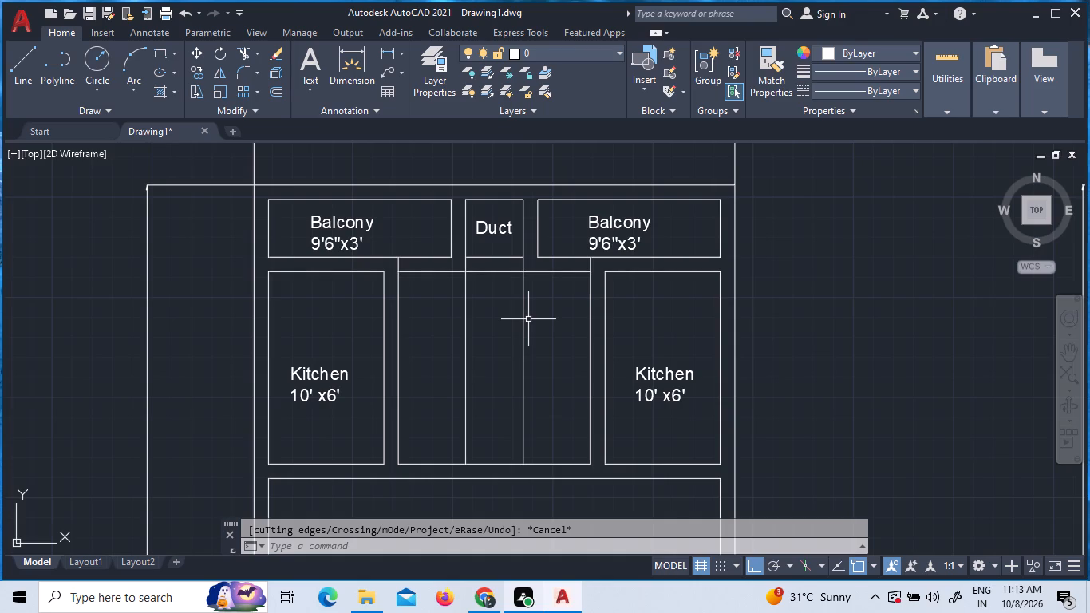
Offset the middle room's top line 4'6" downward into the room.
{"action": "key", "text": "o"}
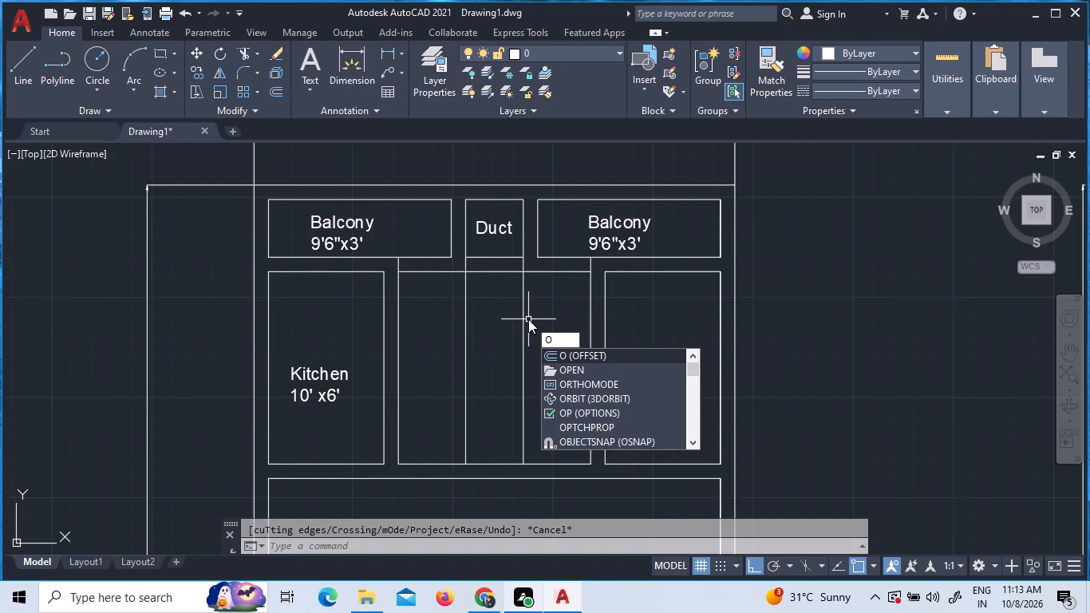
{"action": "key", "text": "Return"}
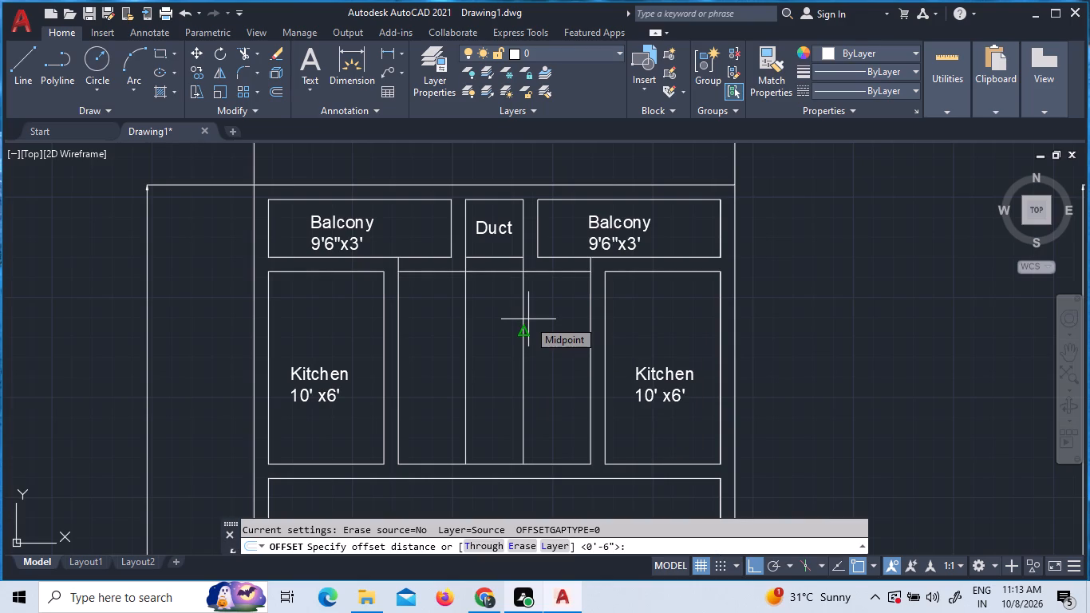
{"action": "key", "text": "5"}
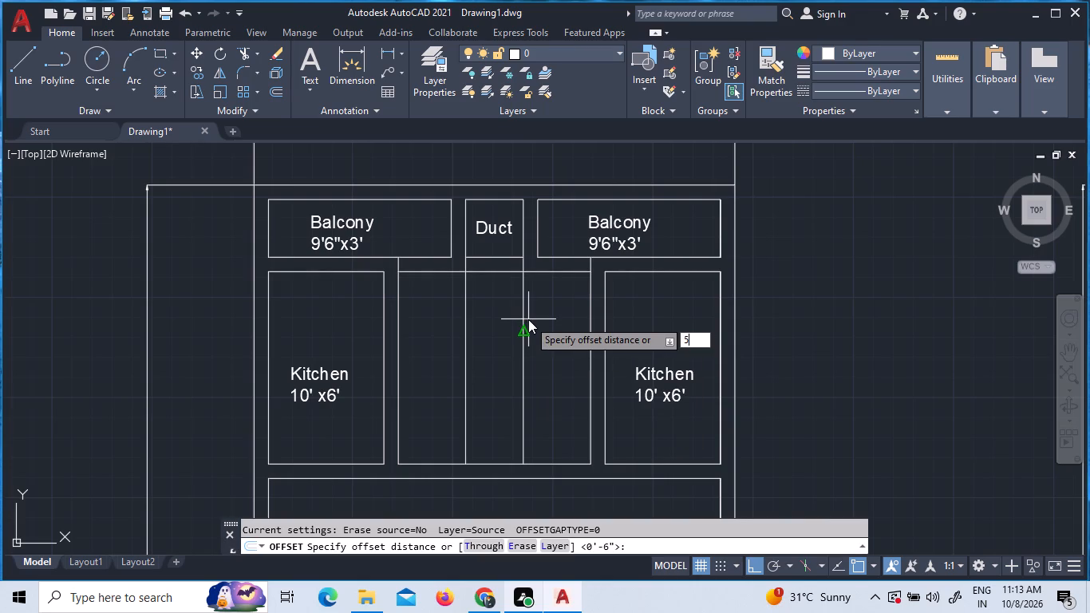
{"action": "key", "text": "shift+quotedbl"}
{"action": "key", "text": "BackSpace"}
{"action": "key", "text": "BackSpace"}
{"action": "type", "text": "4'"}
{"action": "key", "text": "6"}
{"action": "key", "text": "shift+quotedbl"}
{"action": "key", "text": "Return"}
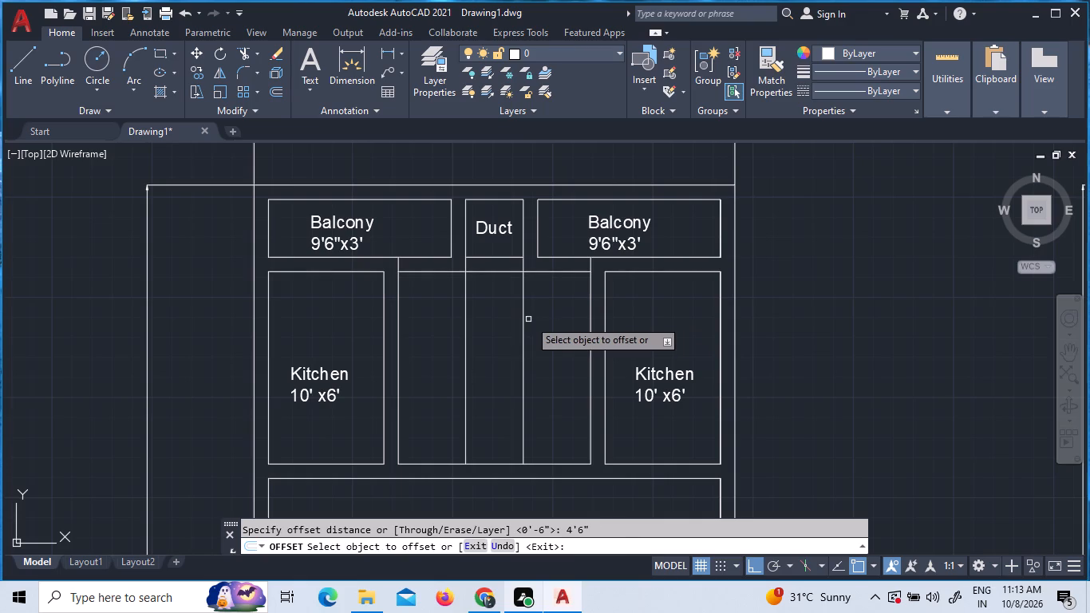
{"action": "left_click", "coordinate": [507, 270]}
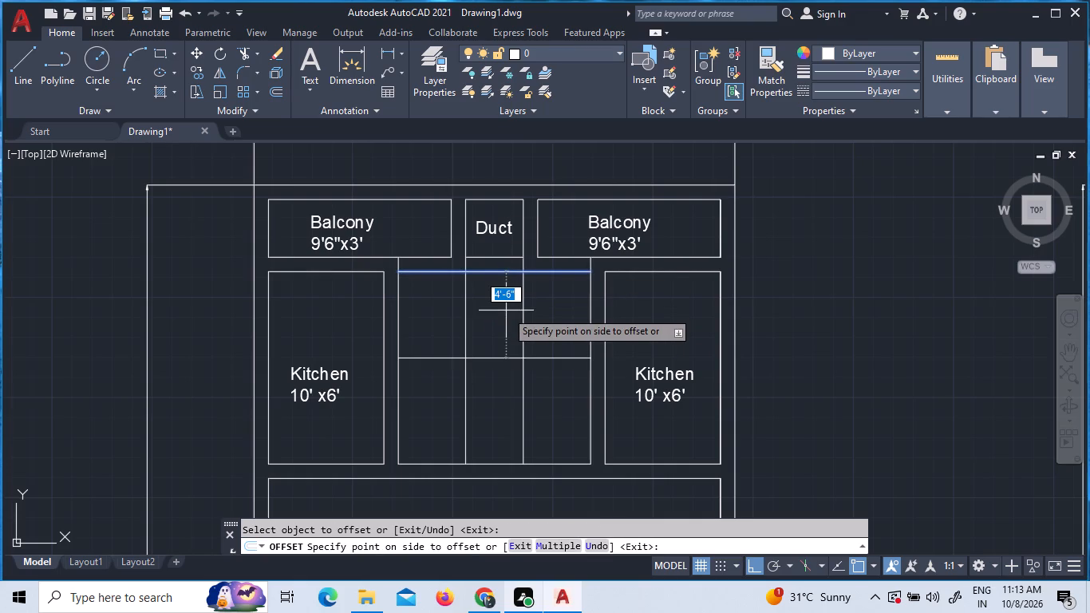
{"action": "left_click", "coordinate": [506, 310]}
{"action": "key", "text": "Escape"}
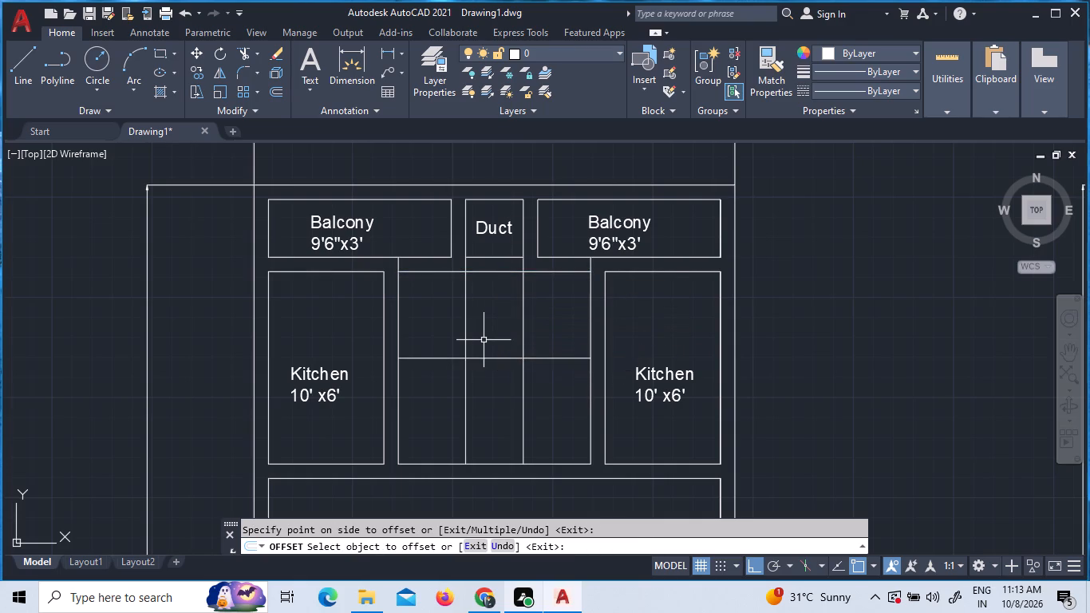
Offset the middle room's new horizontal dividing line 5" downward to form a partition wall.
{"action": "key", "text": "o"}
{"action": "key", "text": "Return"}
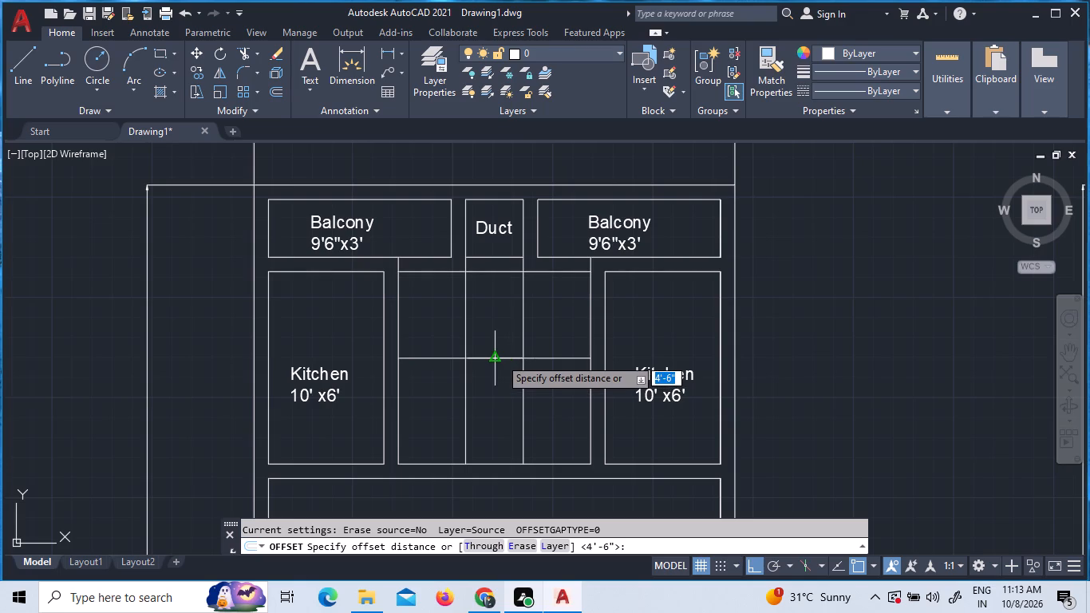
{"action": "left_click", "coordinate": [500, 358]}
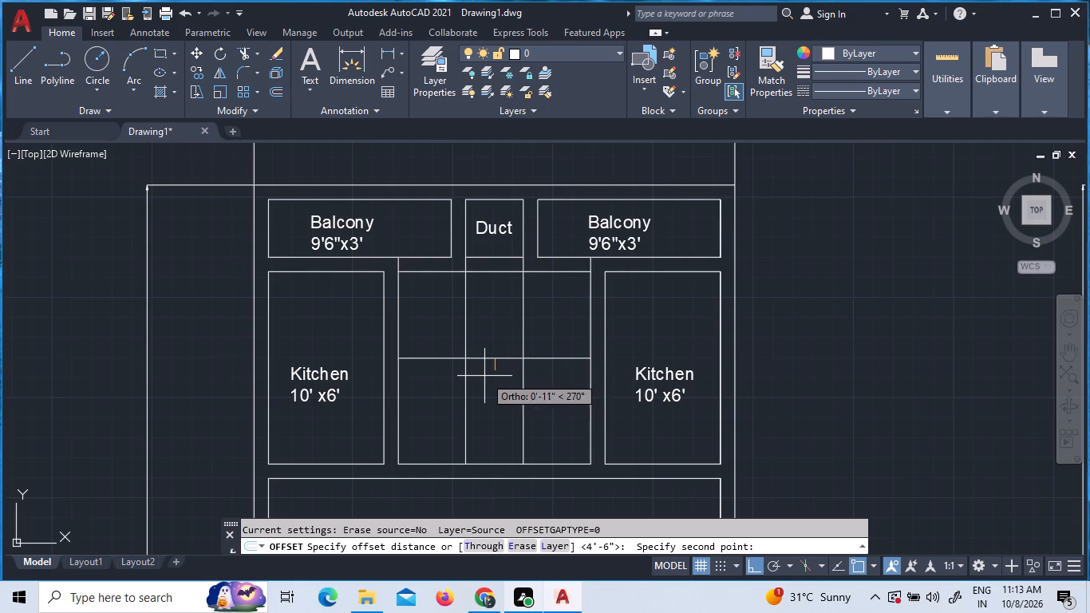
{"action": "type", "text": "5\""}
{"action": "key", "text": "Return"}
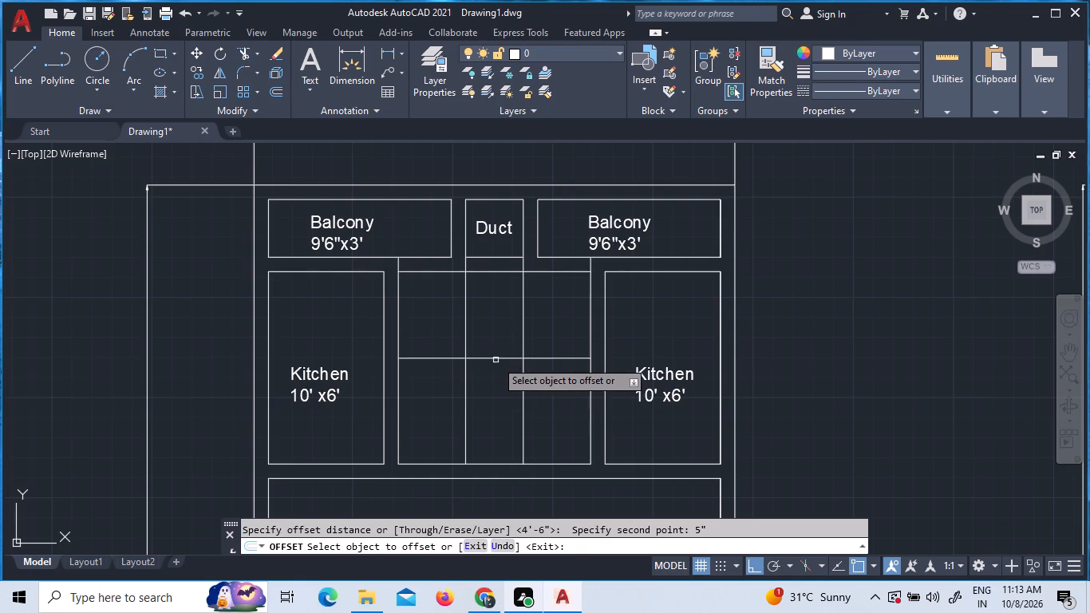
{"action": "left_click", "coordinate": [496, 360]}
{"action": "left_click", "coordinate": [492, 370]}
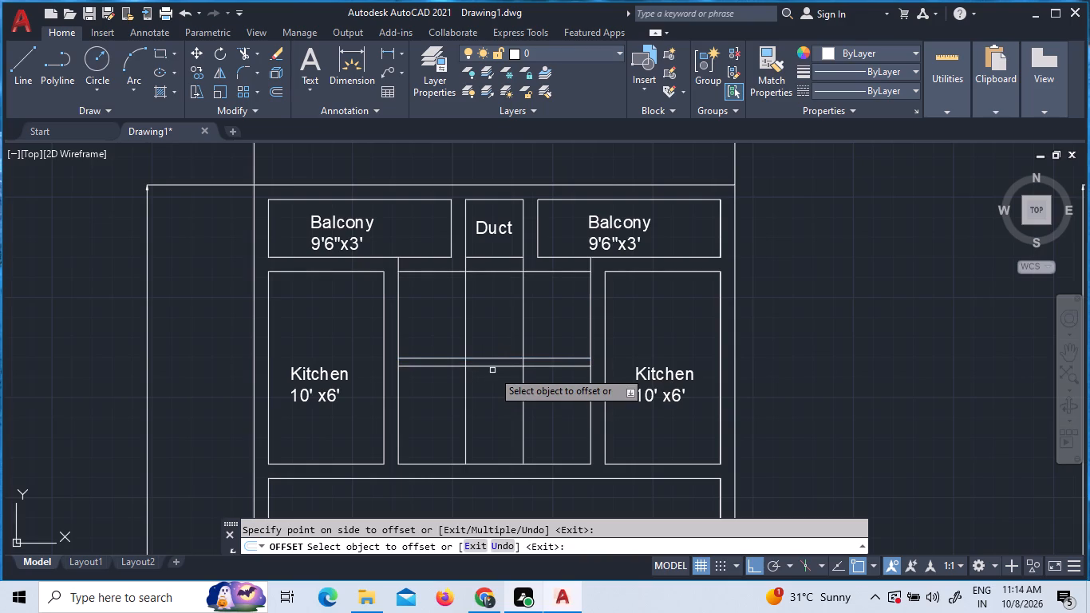
{"action": "key", "text": "Escape"}
{"action": "key", "text": "Escape"}
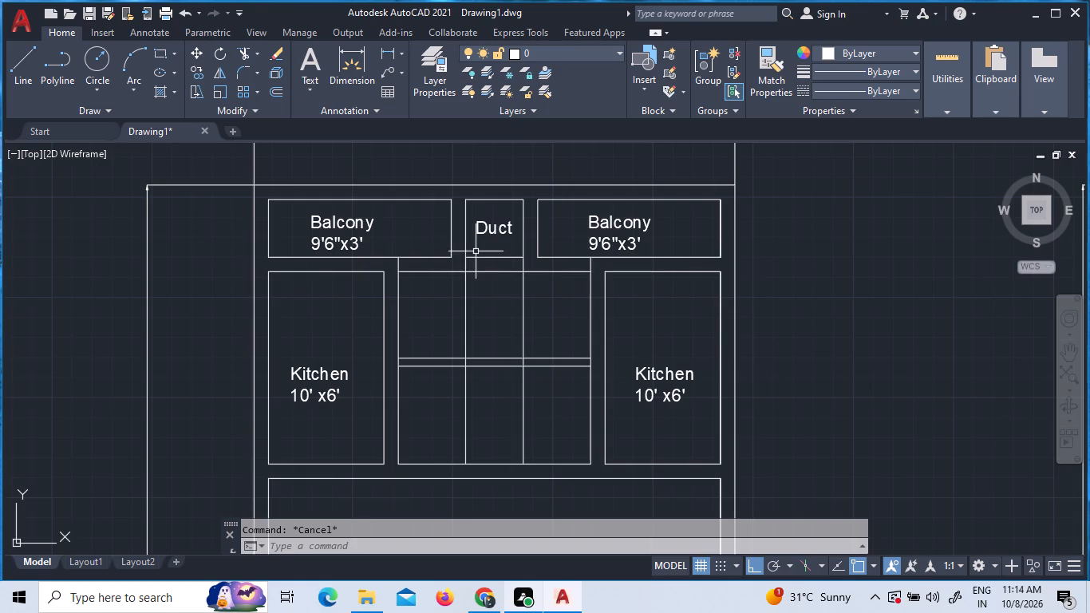
Move the short vertical line below the left balcony to align with the balcony's right edge, ending on the middle room's top line.
{"action": "left_click", "coordinate": [400, 262]}
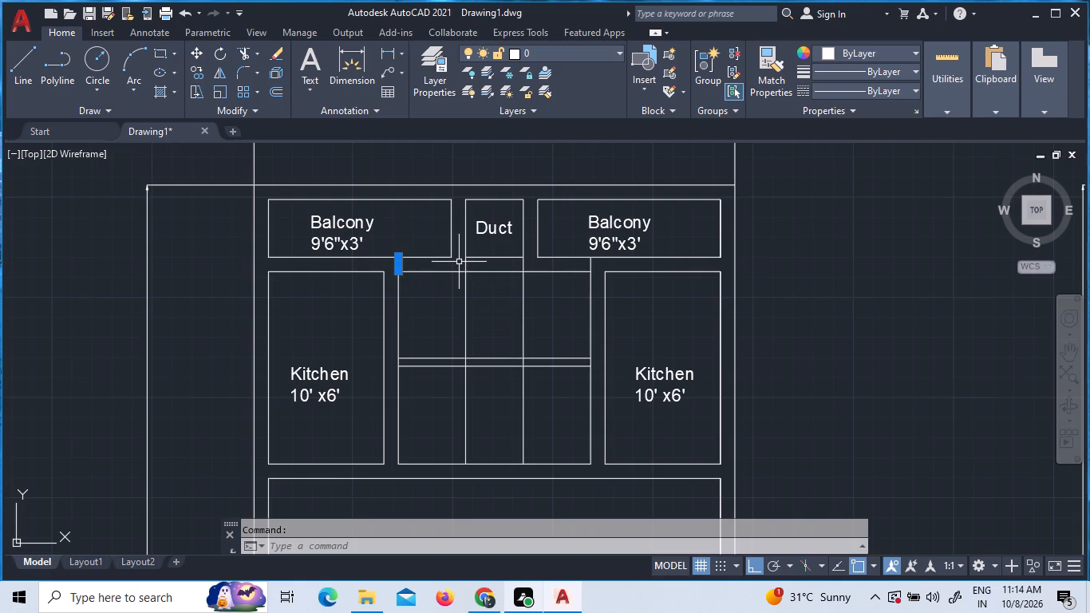
{"action": "right_click", "coordinate": [452, 262]}
{"action": "left_click", "coordinate": [503, 309]}
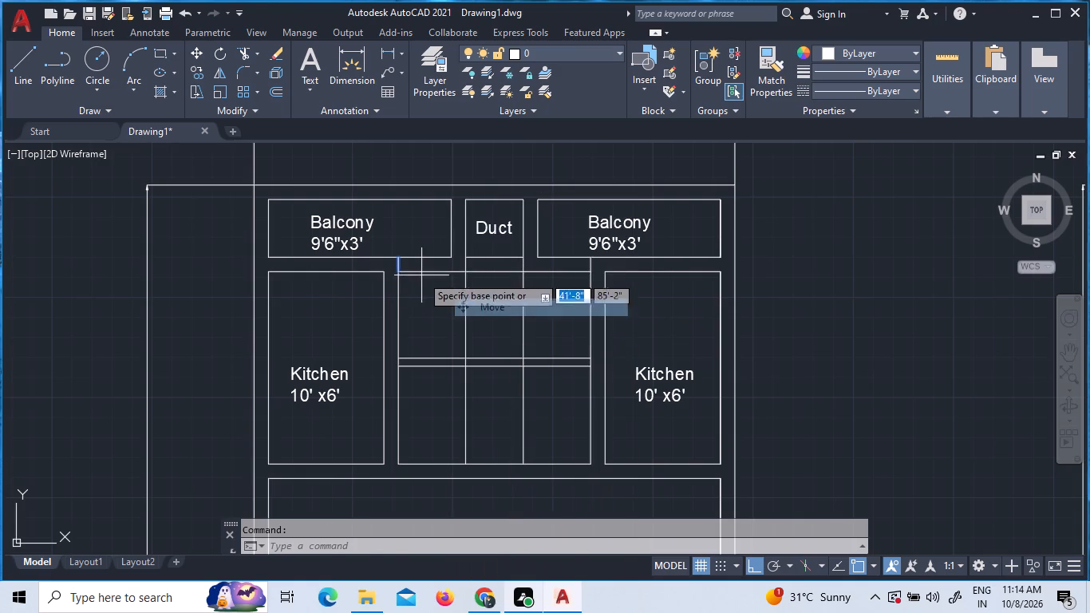
{"action": "left_click", "coordinate": [398, 266]}
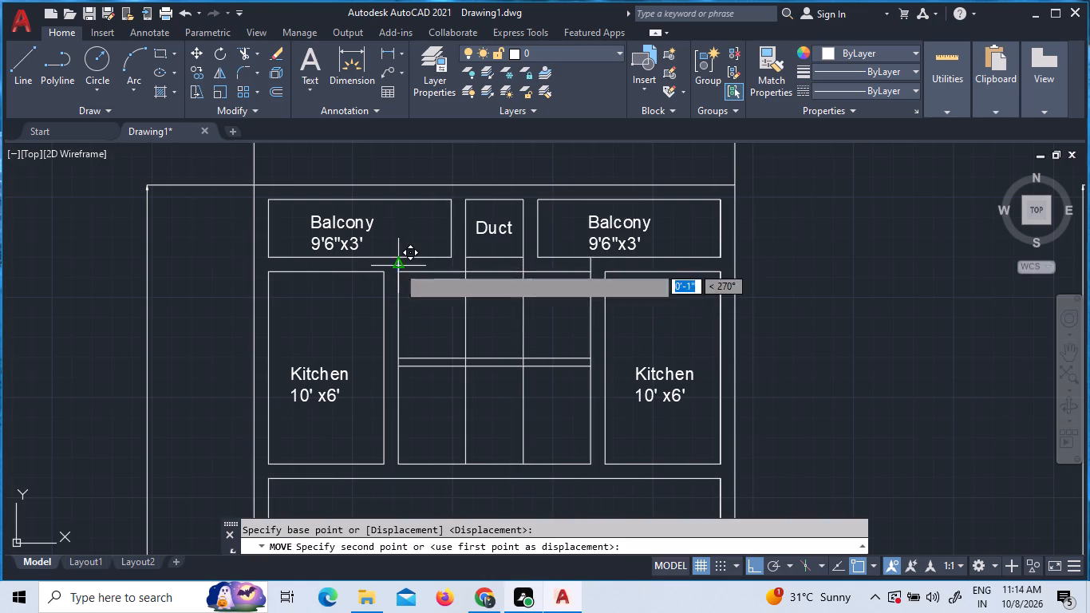
{"action": "scroll", "coordinate": [448, 250], "scroll_direction": "up", "scroll_amount": 3}
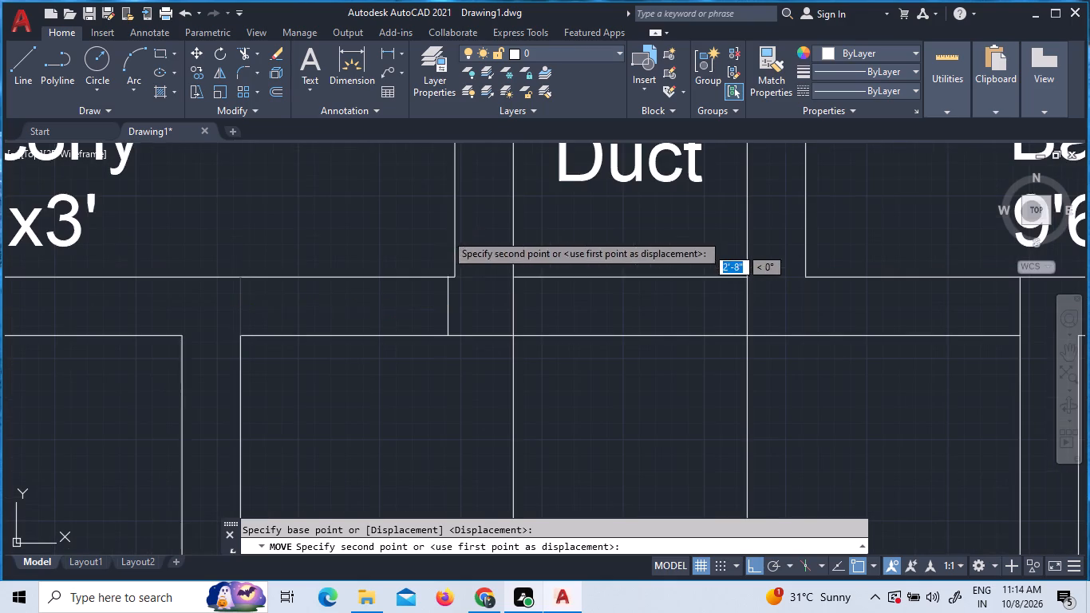
{"action": "left_click", "coordinate": [455, 274]}
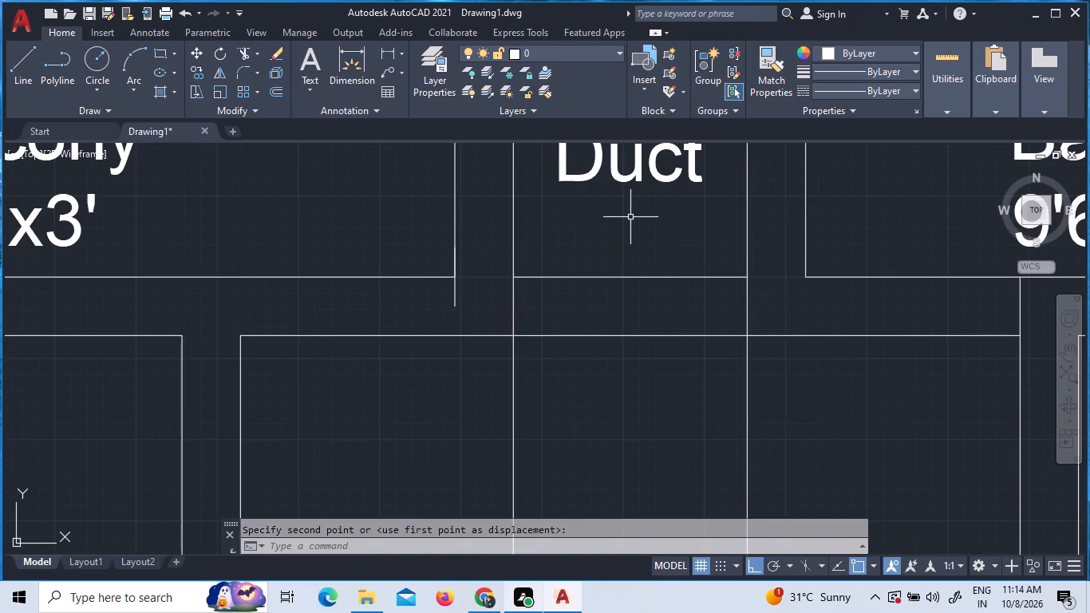
{"action": "left_click", "coordinate": [454, 294]}
{"action": "right_click", "coordinate": [454, 294]}
{"action": "left_click", "coordinate": [468, 311]}
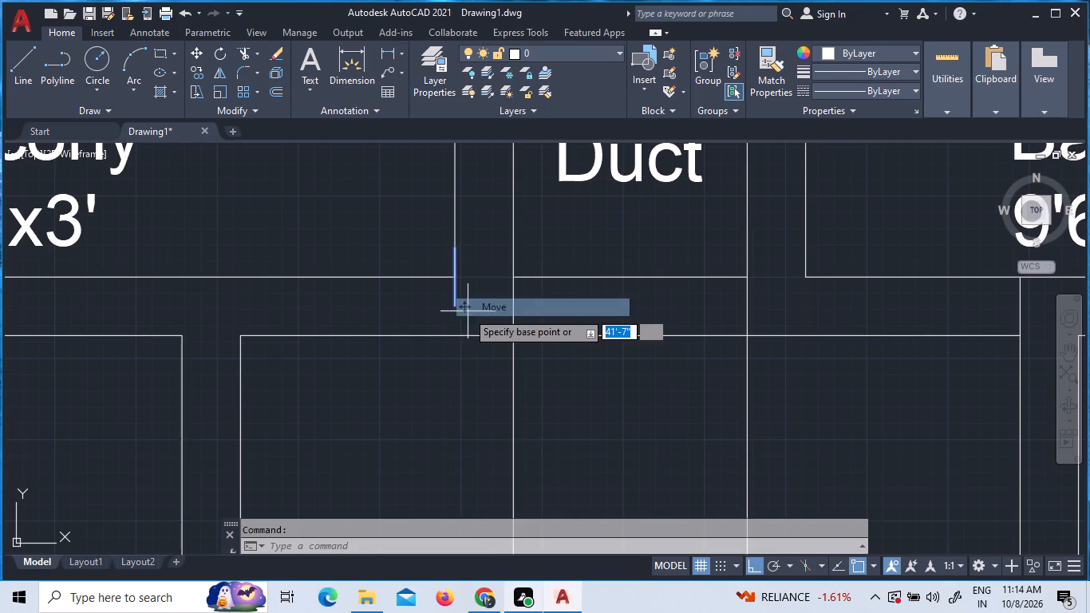
{"action": "left_click", "coordinate": [452, 307]}
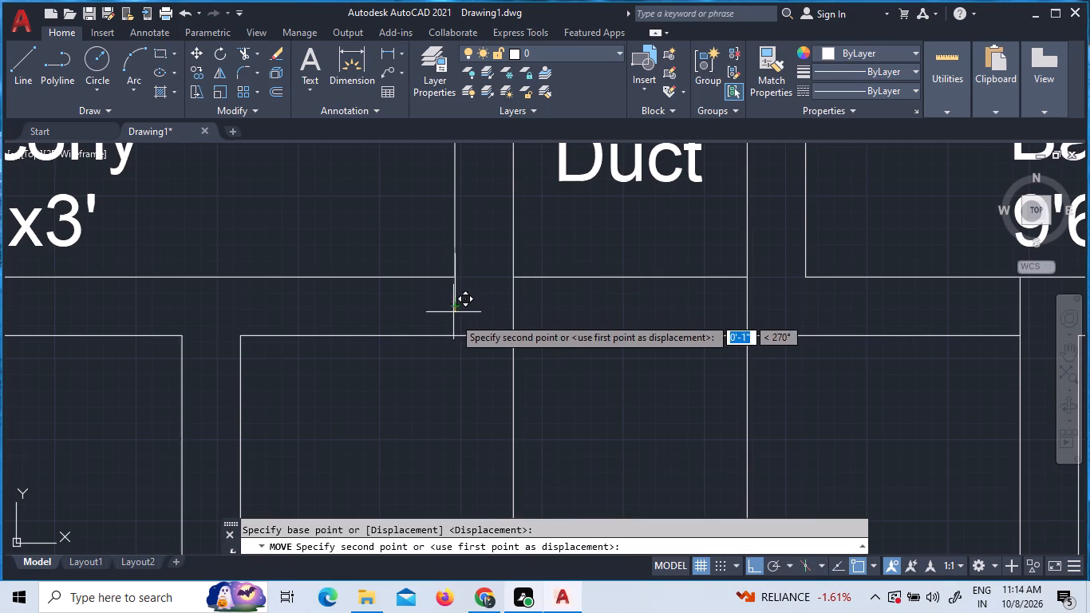
{"action": "left_click", "coordinate": [452, 333]}
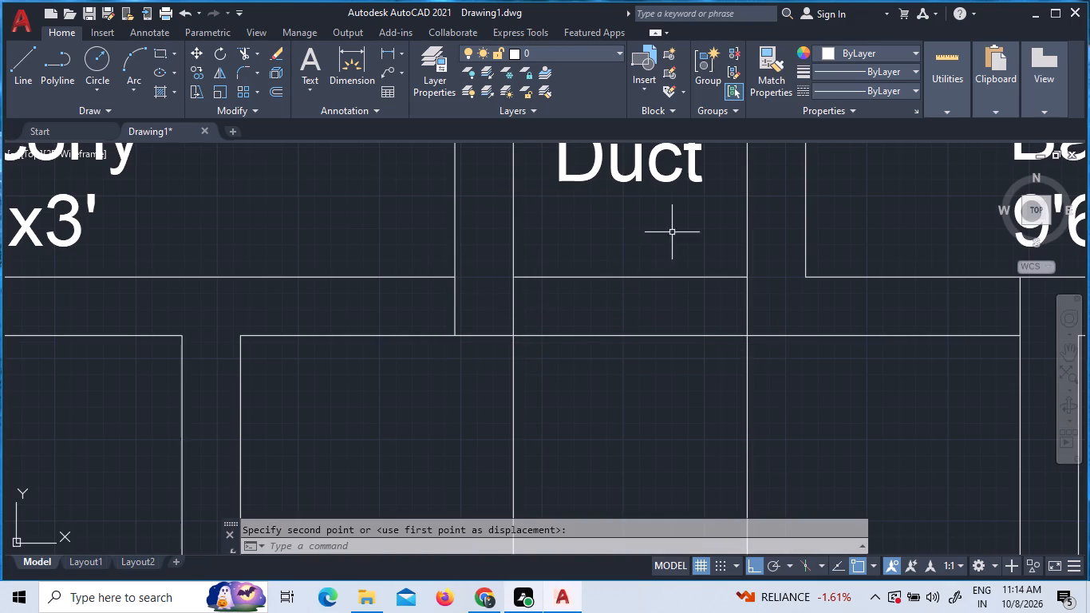
Move the short vertical line below the right balcony about 2'-9" left to align with the balcony's left edge.
{"action": "scroll", "coordinate": [603, 267], "scroll_direction": "down", "scroll_amount": 2}
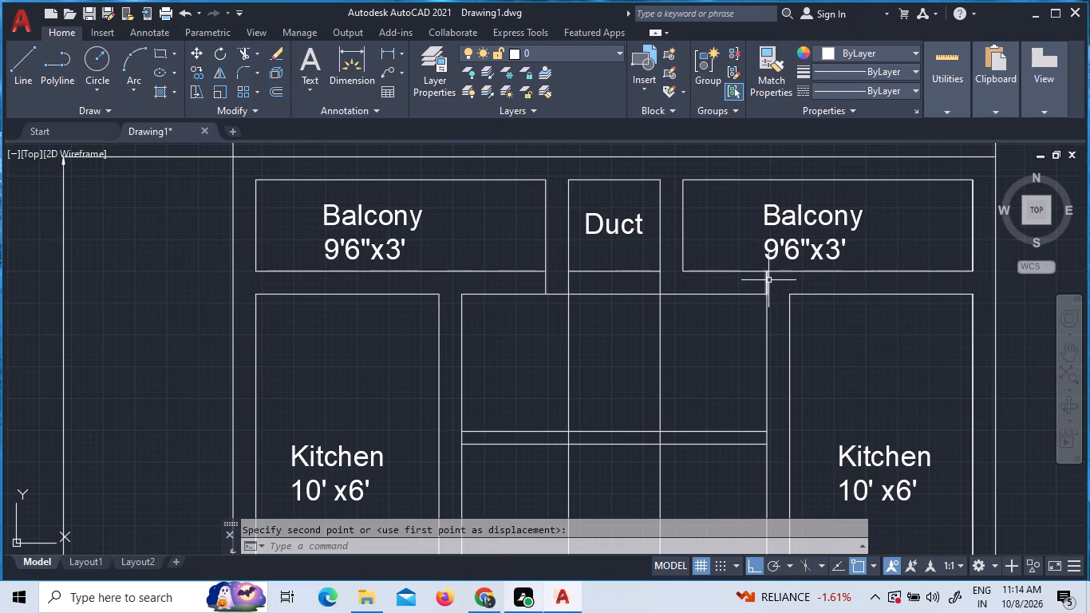
{"action": "left_click", "coordinate": [766, 279]}
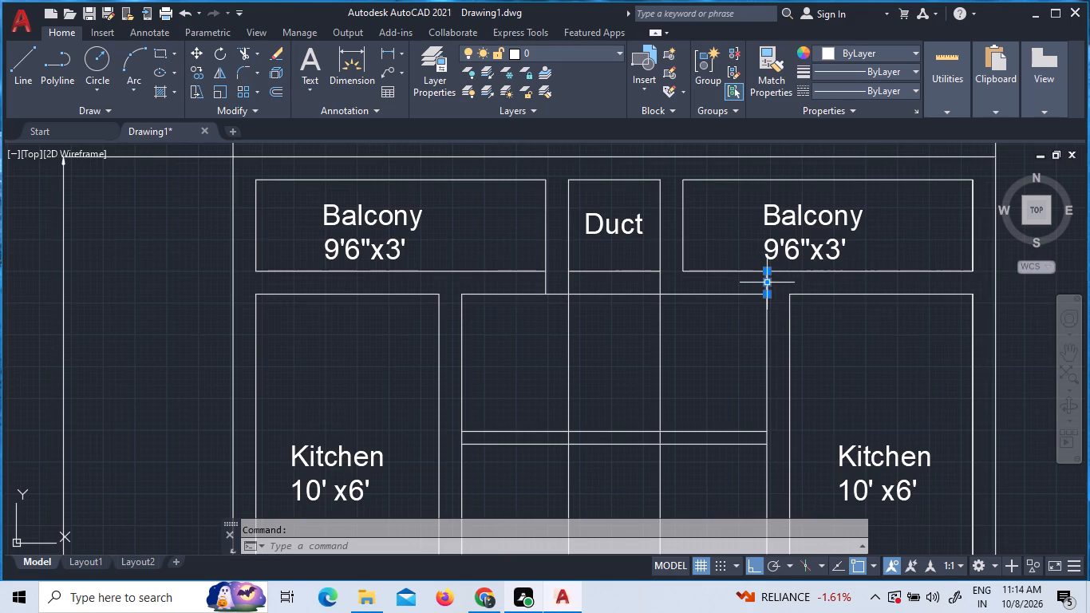
{"action": "right_click", "coordinate": [767, 286]}
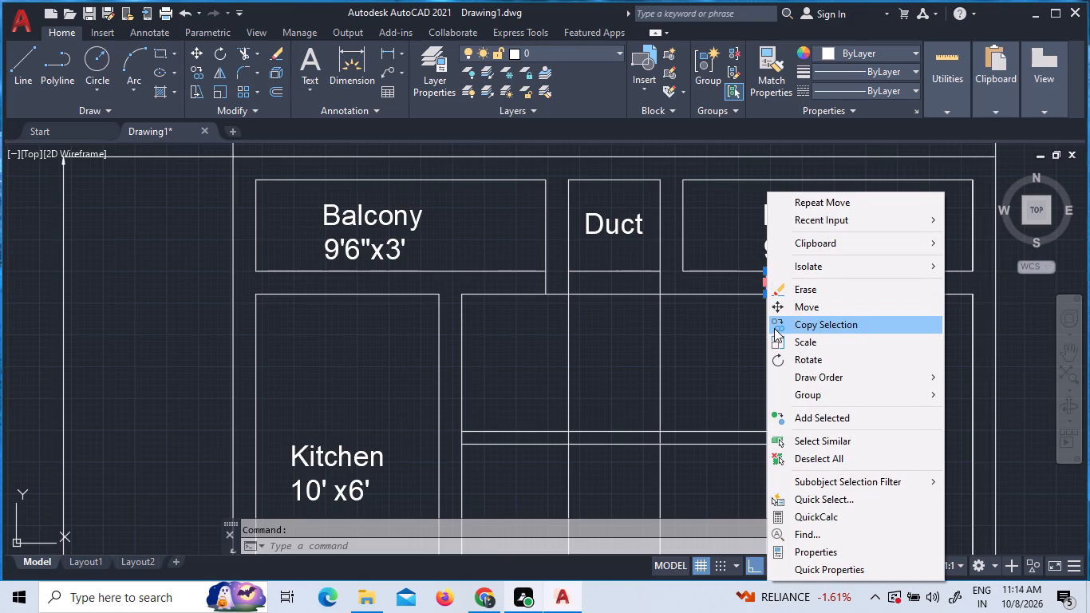
{"action": "left_click", "coordinate": [784, 305]}
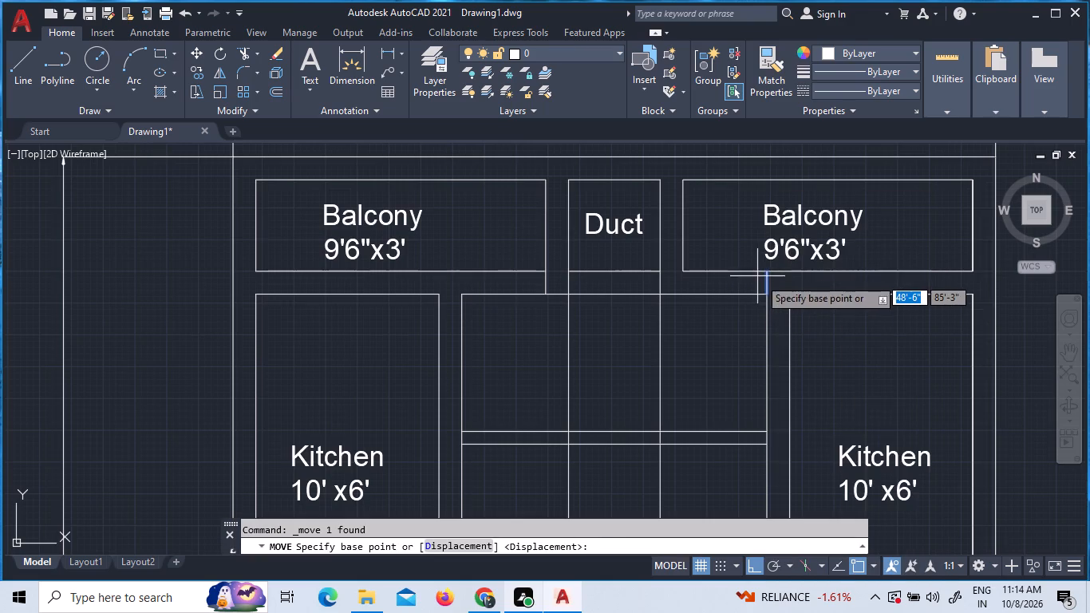
{"action": "left_click", "coordinate": [766, 285]}
{"action": "scroll", "coordinate": [673, 279], "scroll_direction": "up", "scroll_amount": 2}
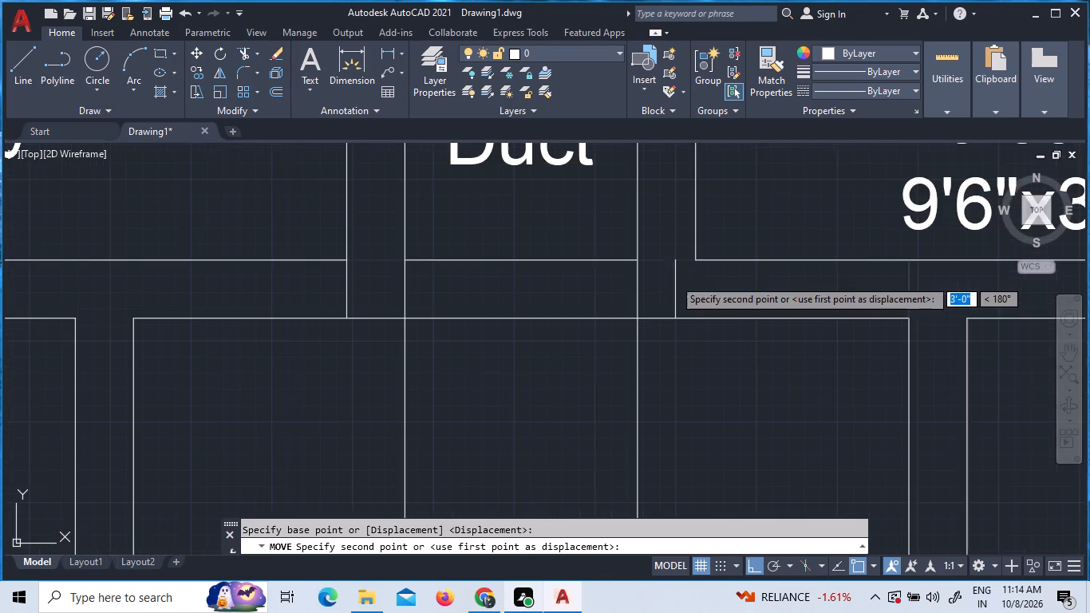
{"action": "scroll", "coordinate": [673, 279], "scroll_direction": "up", "scroll_amount": 2}
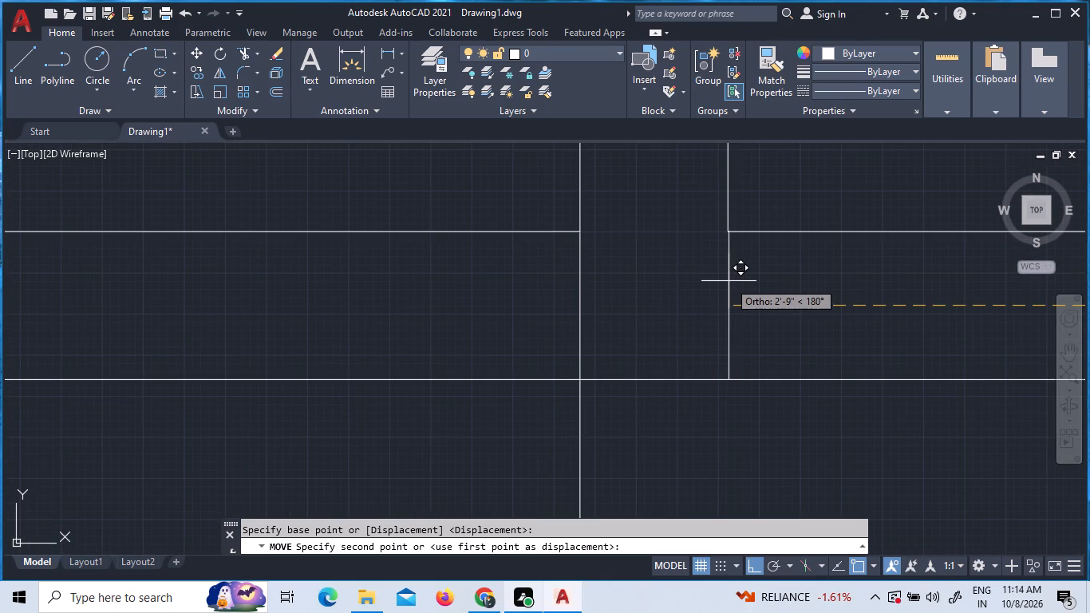
{"action": "left_click", "coordinate": [729, 281]}
{"action": "scroll", "coordinate": [766, 228], "scroll_direction": "up", "scroll_amount": 3}
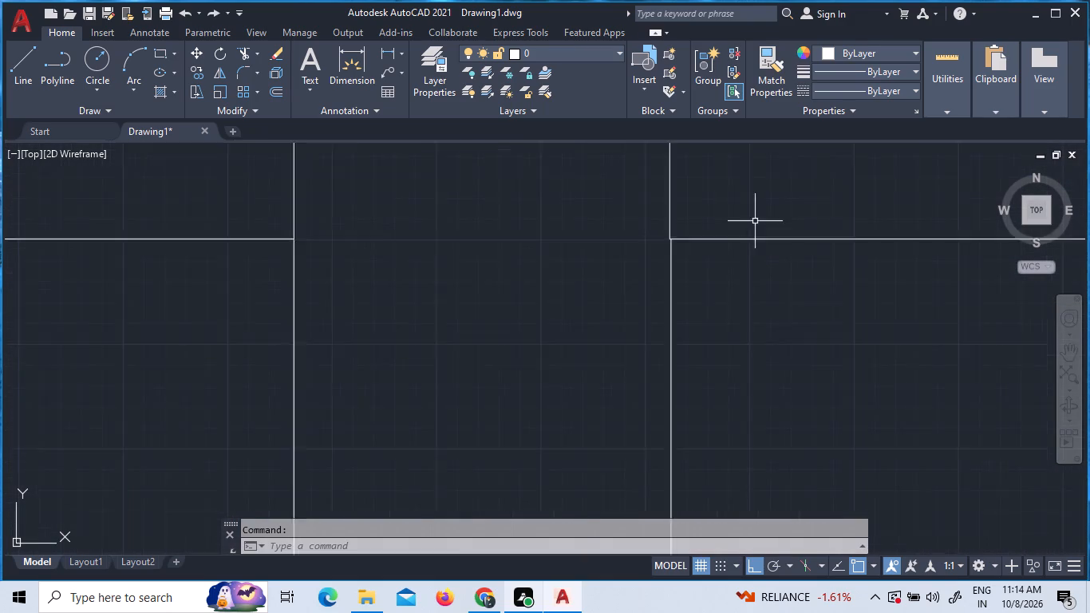
Move the vertical line below the right balcony so its top end meets the balcony's lower-left corner exactly.
{"action": "scroll", "coordinate": [614, 202], "scroll_direction": "up", "scroll_amount": 4}
{"action": "scroll", "coordinate": [629, 233], "scroll_direction": "down", "scroll_amount": 2}
{"action": "scroll", "coordinate": [662, 362], "scroll_direction": "up", "scroll_amount": 3}
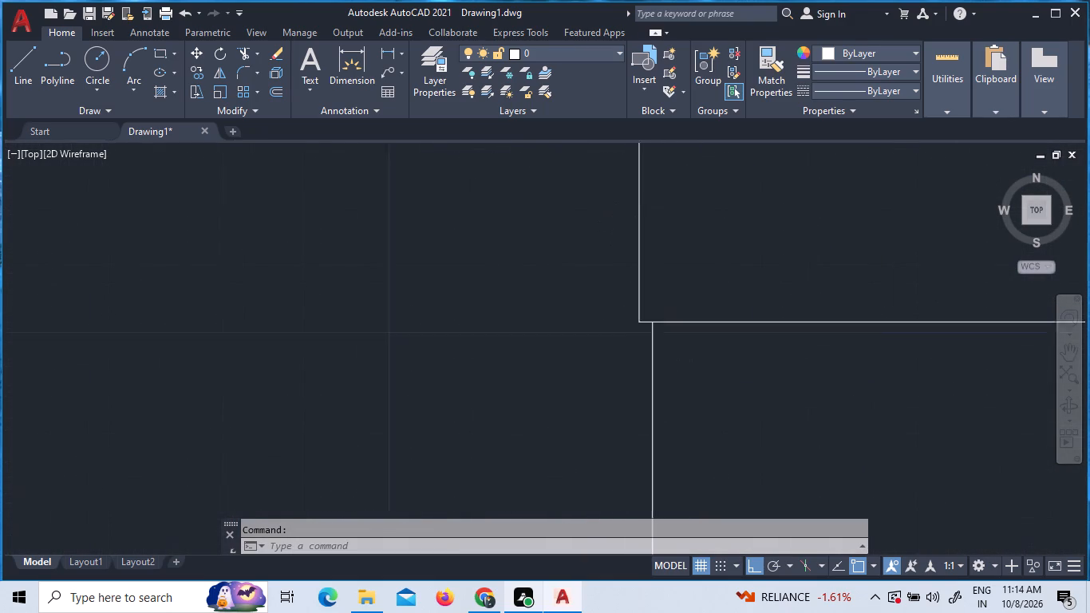
{"action": "key", "text": "Escape"}
{"action": "left_click", "coordinate": [644, 330]}
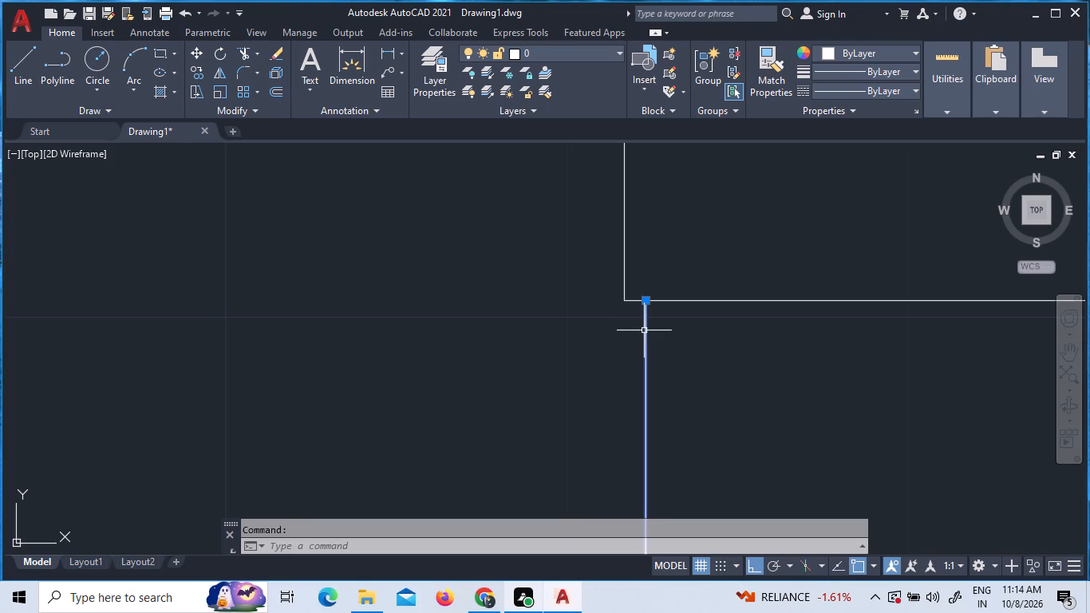
{"action": "right_click", "coordinate": [644, 330]}
{"action": "left_click", "coordinate": [694, 312]}
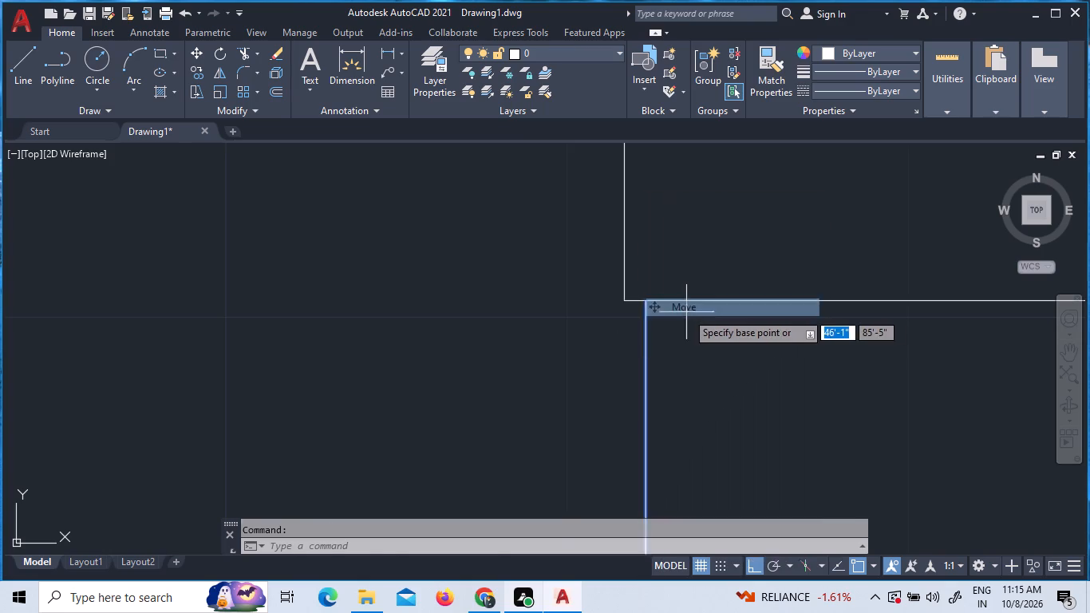
{"action": "scroll", "coordinate": [640, 303], "scroll_direction": "up", "scroll_amount": 5}
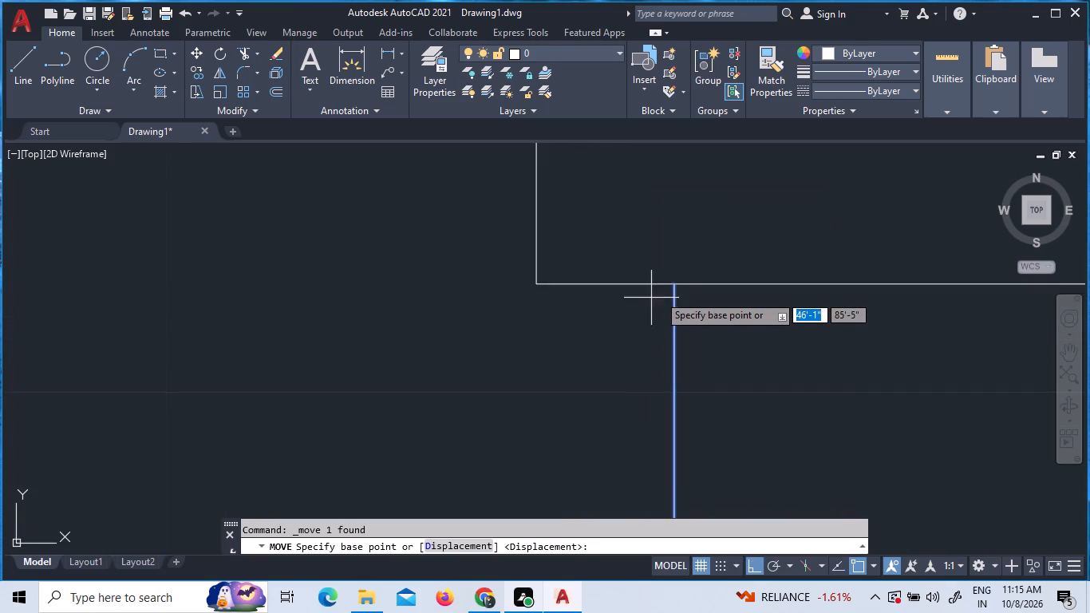
{"action": "left_click", "coordinate": [673, 287]}
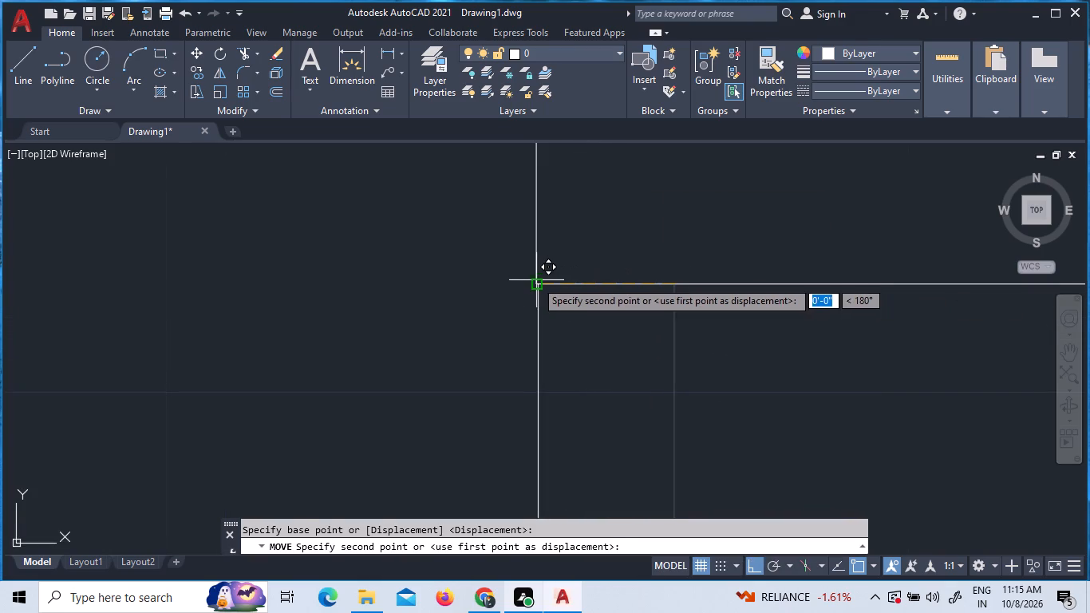
{"action": "left_click", "coordinate": [535, 282]}
Trim both horizontal partition lines in the middle room where they extend beyond the duct's two vertical lines.
{"action": "scroll", "coordinate": [588, 277], "scroll_direction": "down", "scroll_amount": 1}
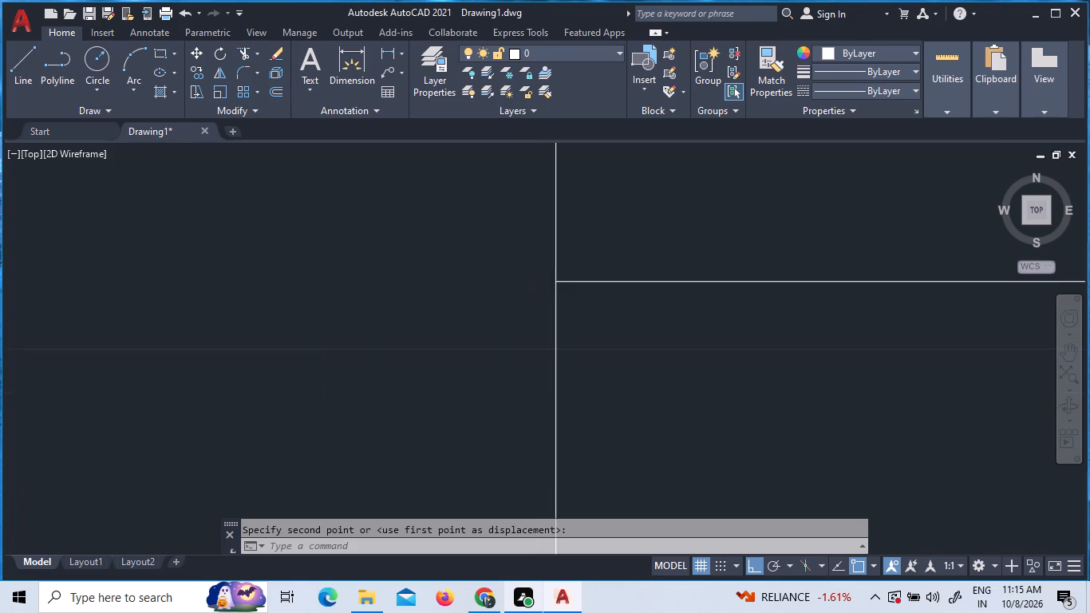
{"action": "scroll", "coordinate": [589, 277], "scroll_direction": "down", "scroll_amount": 10}
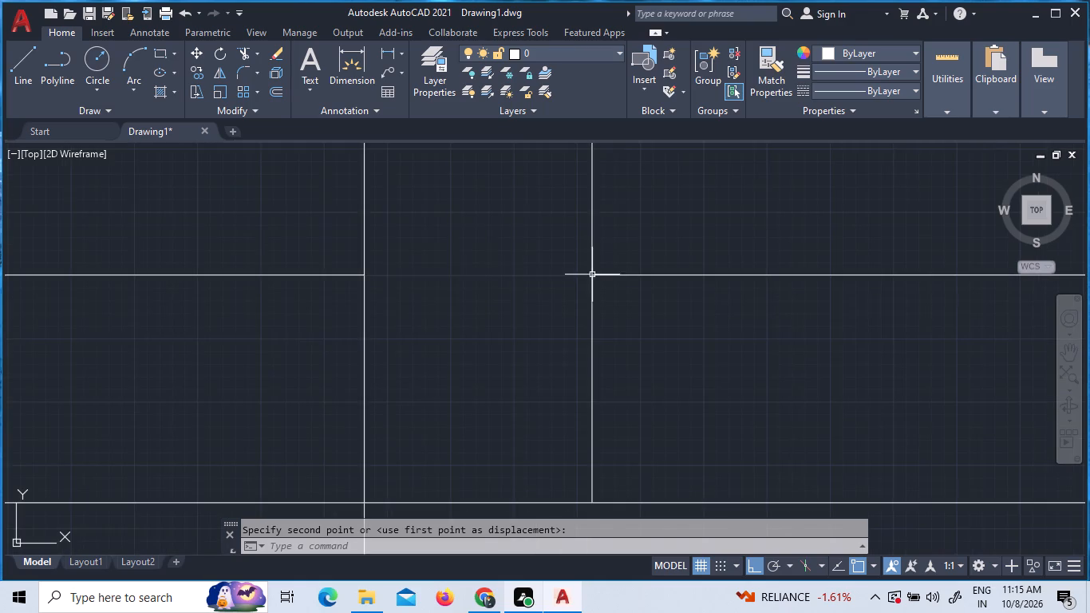
{"action": "scroll", "coordinate": [454, 308], "scroll_direction": "down", "scroll_amount": 3}
{"action": "scroll", "coordinate": [525, 359], "scroll_direction": "down", "scroll_amount": 2}
{"action": "scroll", "coordinate": [409, 350], "scroll_direction": "up", "scroll_amount": 1}
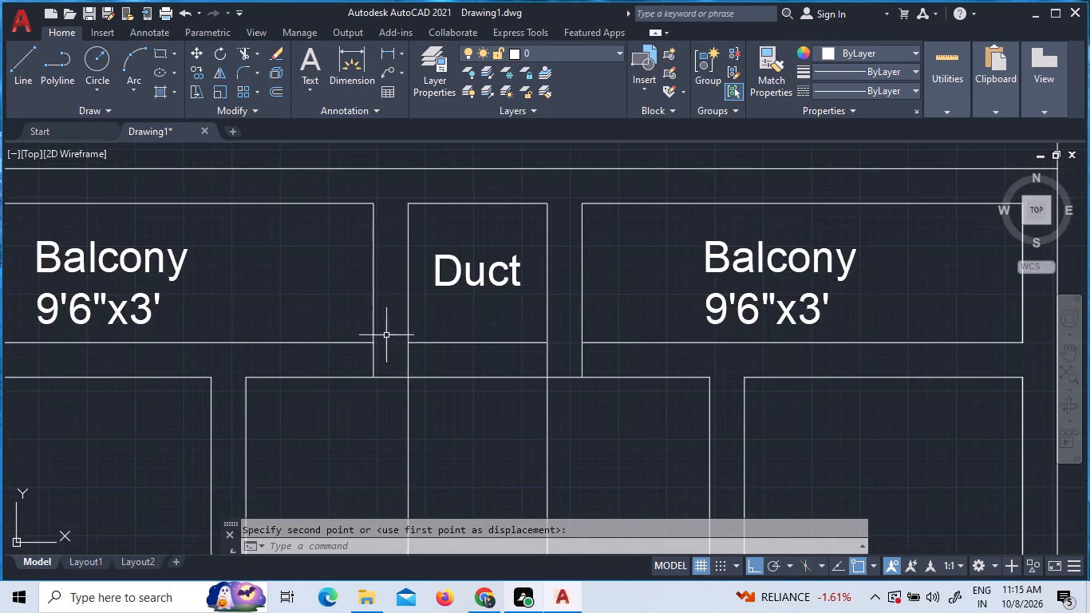
{"action": "scroll", "coordinate": [370, 331], "scroll_direction": "up", "scroll_amount": 5}
{"action": "scroll", "coordinate": [397, 364], "scroll_direction": "down", "scroll_amount": 4}
{"action": "scroll", "coordinate": [507, 388], "scroll_direction": "down", "scroll_amount": 4}
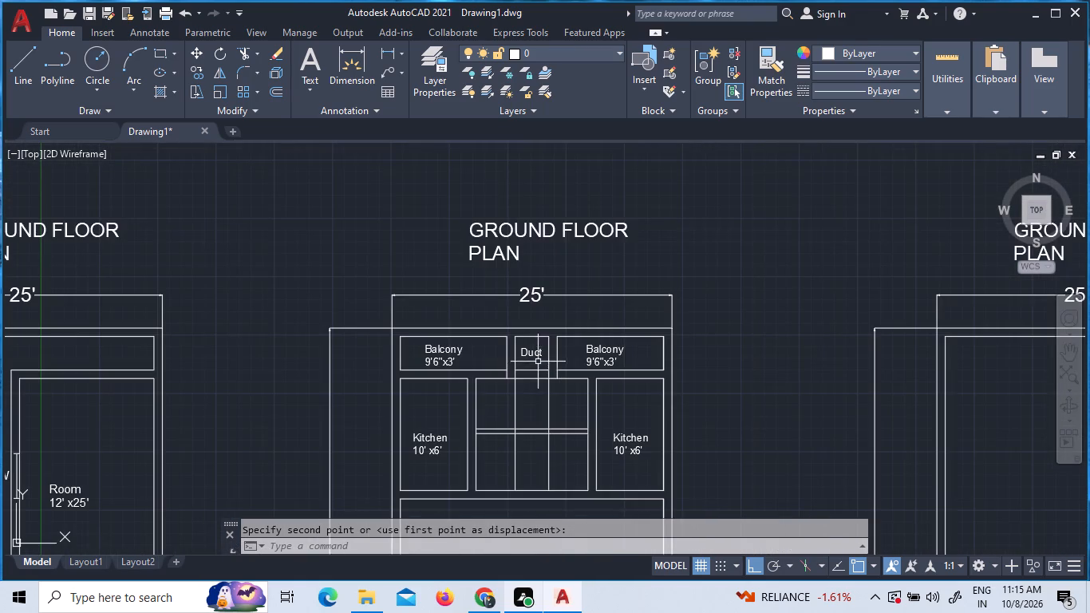
{"action": "scroll", "coordinate": [536, 445], "scroll_direction": "up", "scroll_amount": 2}
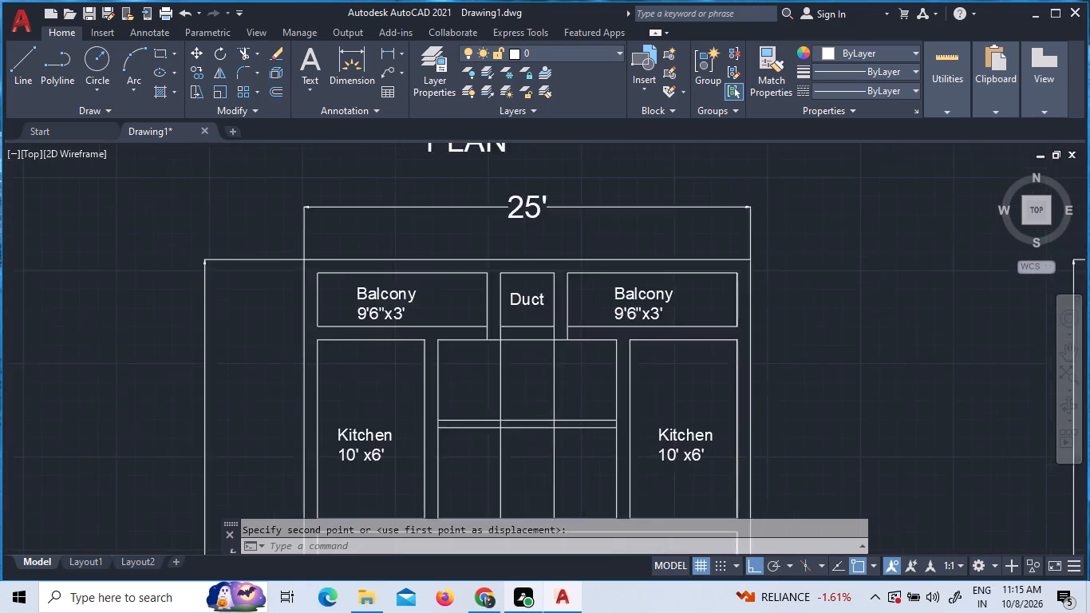
{"action": "scroll", "coordinate": [536, 445], "scroll_direction": "up", "scroll_amount": 1}
{"action": "scroll", "coordinate": [547, 436], "scroll_direction": "down", "scroll_amount": 1}
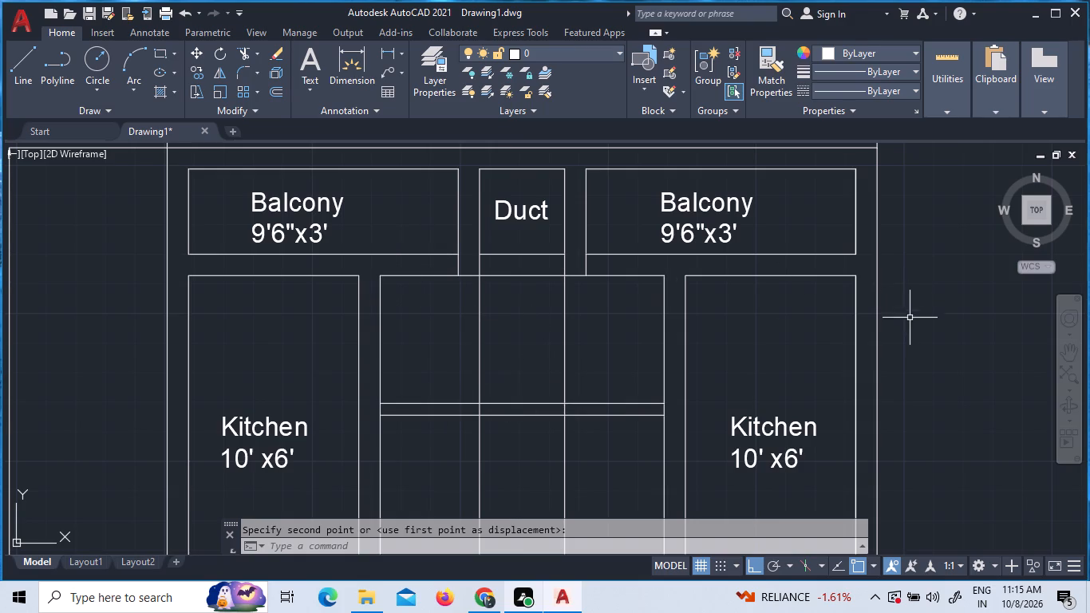
{"action": "key", "text": "Escape"}
{"action": "key", "text": "t"}
{"action": "key", "text": "r"}
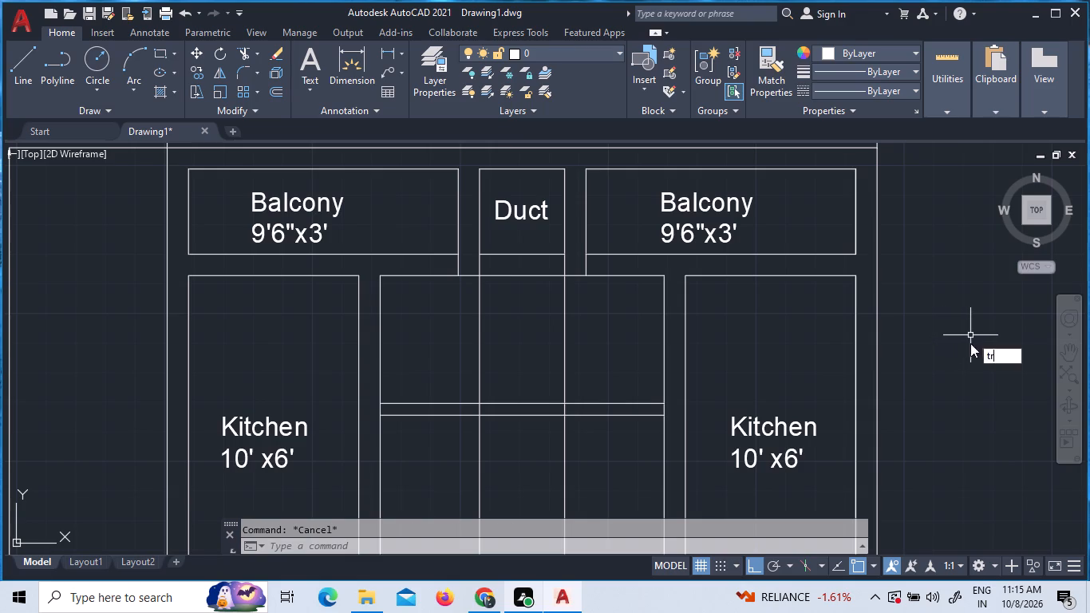
{"action": "key", "text": "space"}
{"action": "key", "text": "space"}
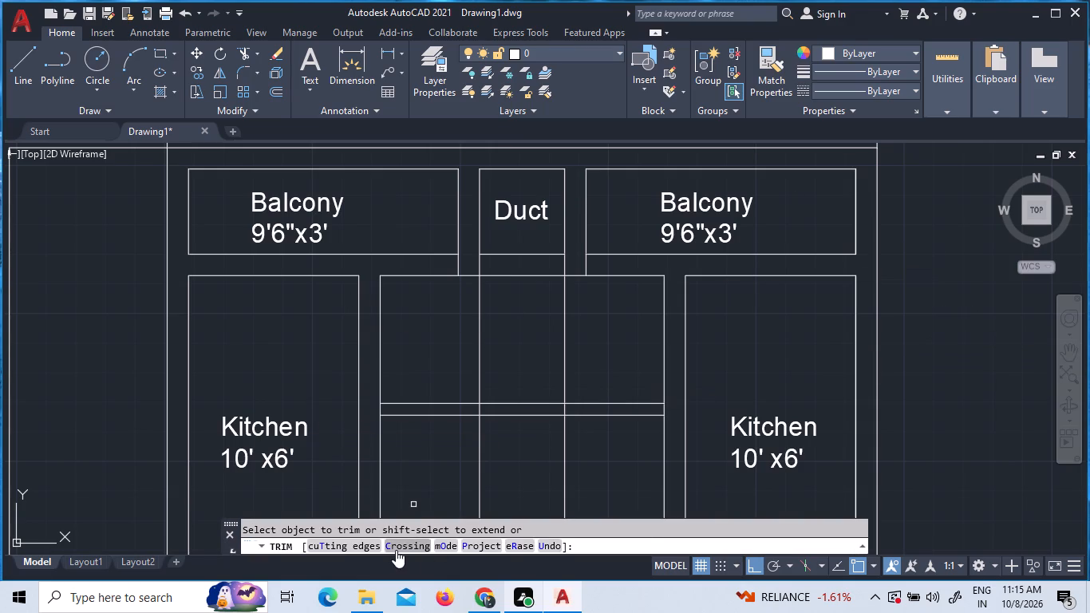
{"action": "left_click", "coordinate": [443, 437]}
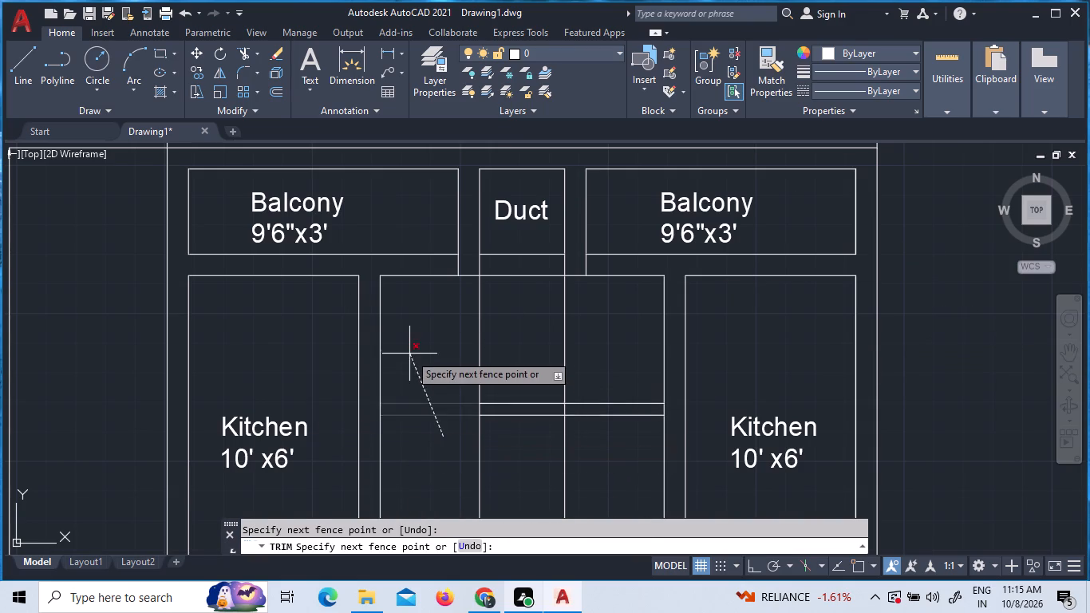
{"action": "left_click", "coordinate": [409, 354]}
{"action": "left_click", "coordinate": [610, 441]}
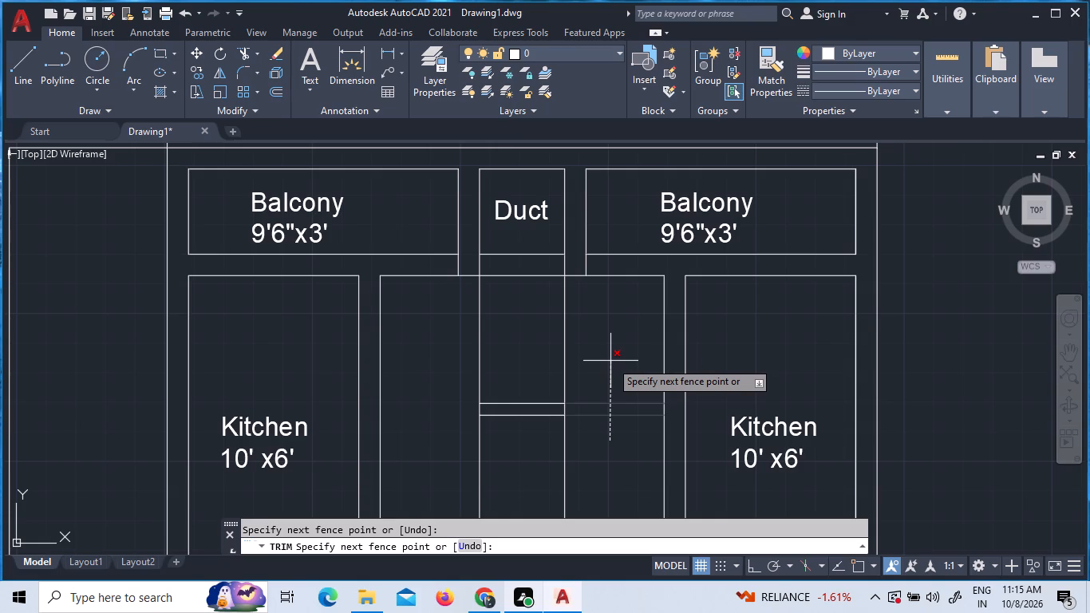
{"action": "left_click", "coordinate": [610, 361]}
Trim the duct's two vertical lines below the lower partition line in the middle room.
{"action": "left_click_drag", "start_coordinate": [592, 454], "coordinate": [516, 459]}
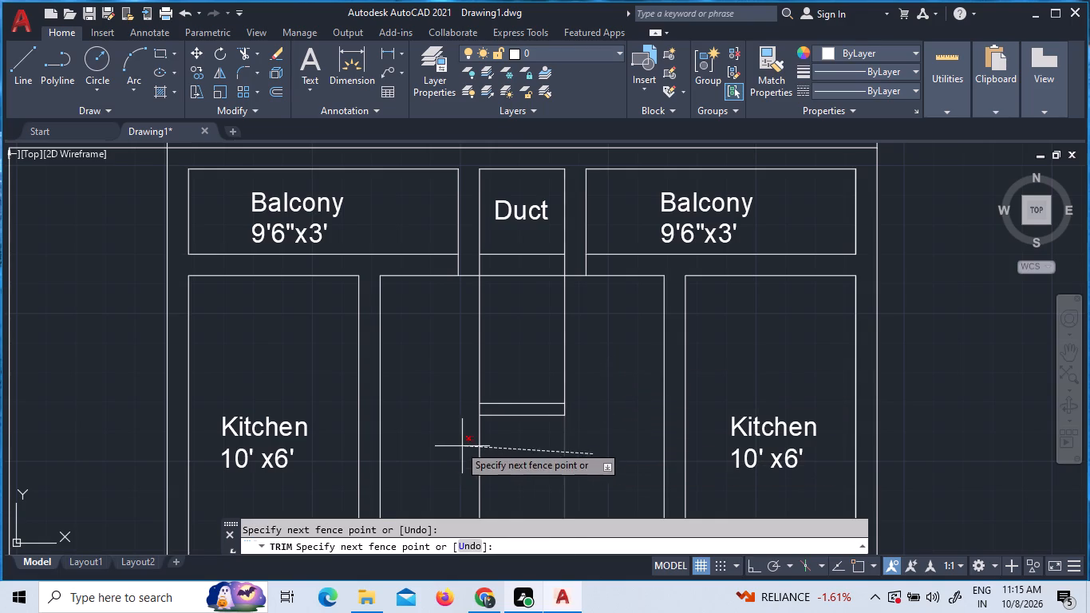
{"action": "left_click", "coordinate": [443, 437]}
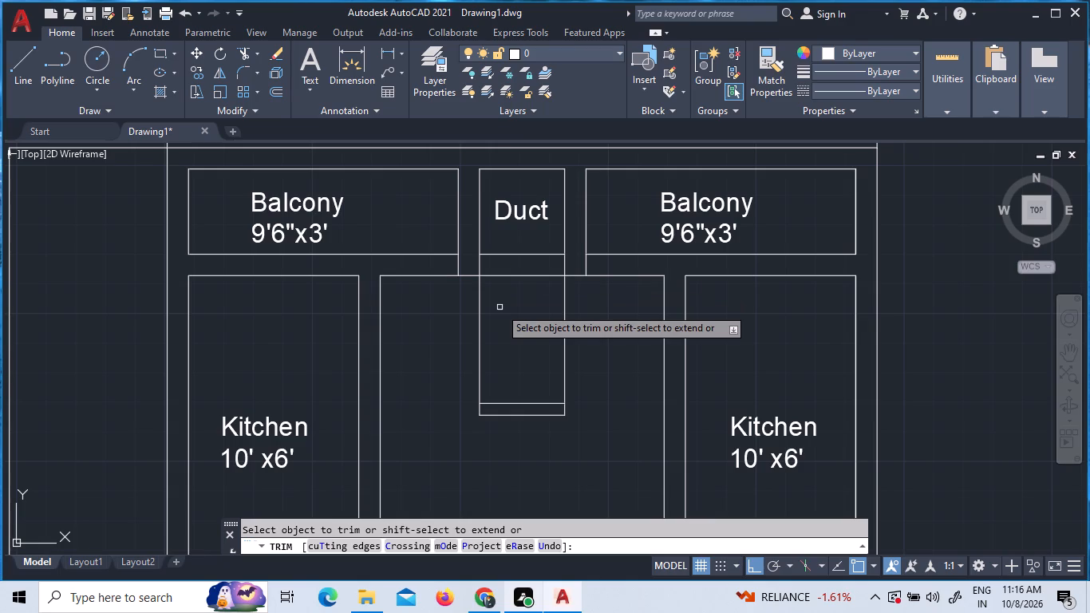
{"action": "key", "text": "Escape"}
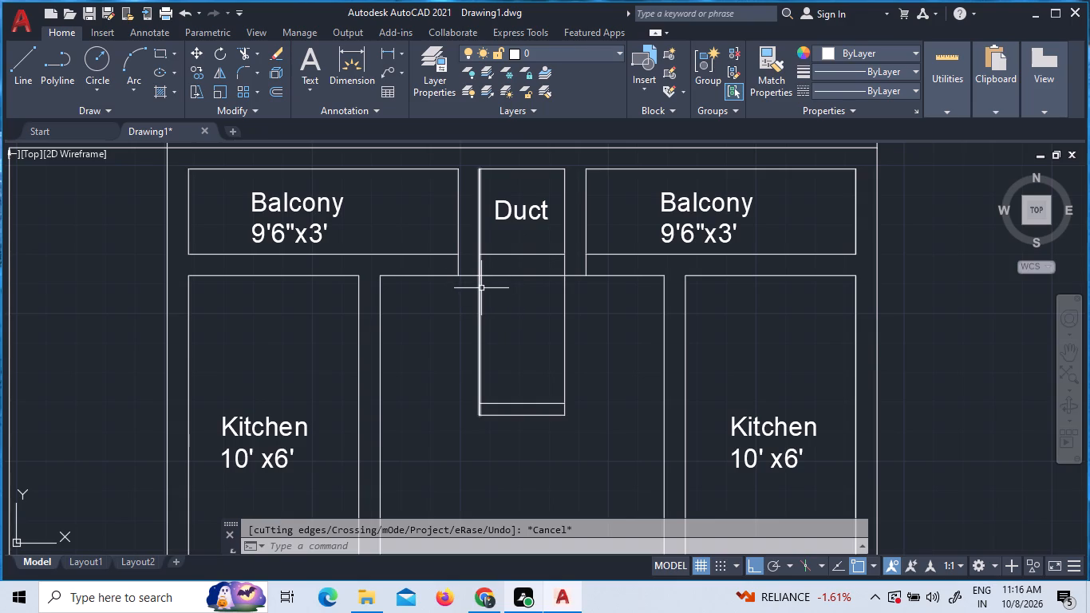
Offset the middle room's top line 5" downward into the room.
{"action": "scroll", "coordinate": [481, 290], "scroll_direction": "up", "scroll_amount": 2}
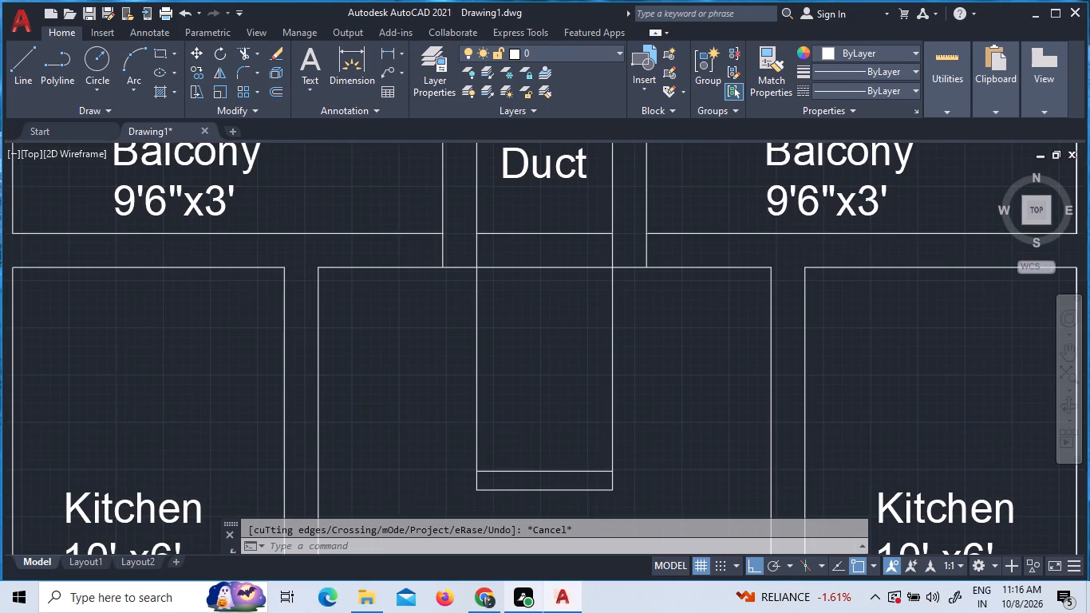
{"action": "scroll", "coordinate": [480, 291], "scroll_direction": "down", "scroll_amount": 3}
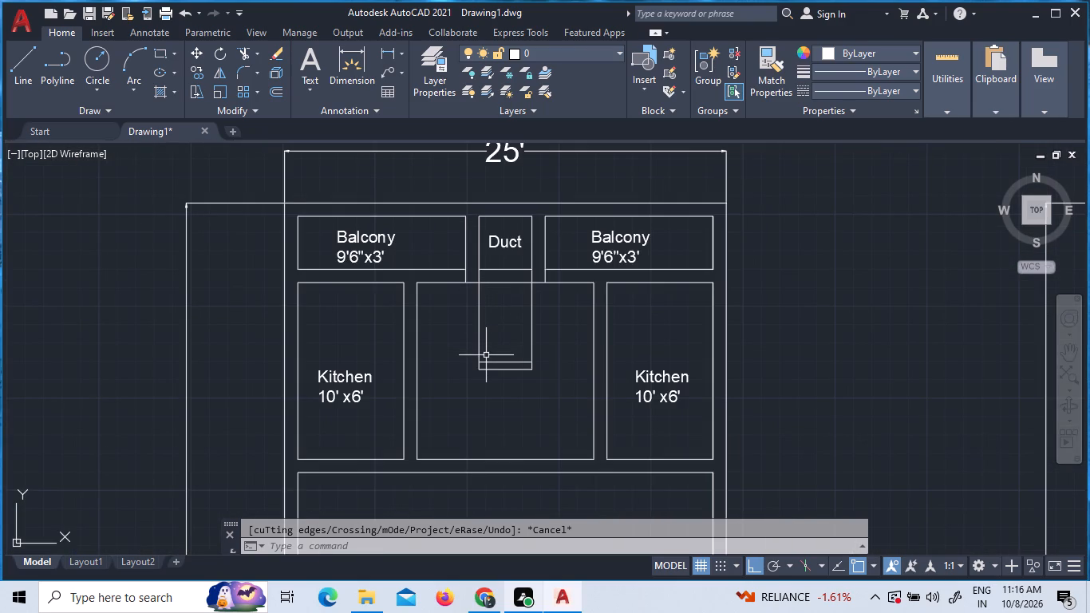
{"action": "scroll", "coordinate": [484, 362], "scroll_direction": "up", "scroll_amount": 1}
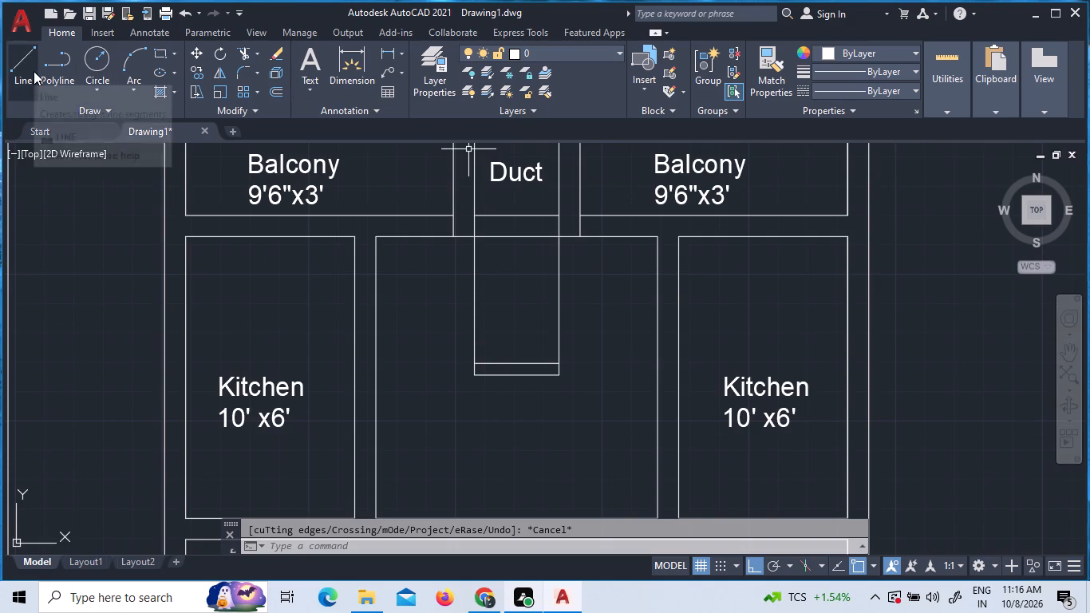
{"action": "key", "text": "o"}
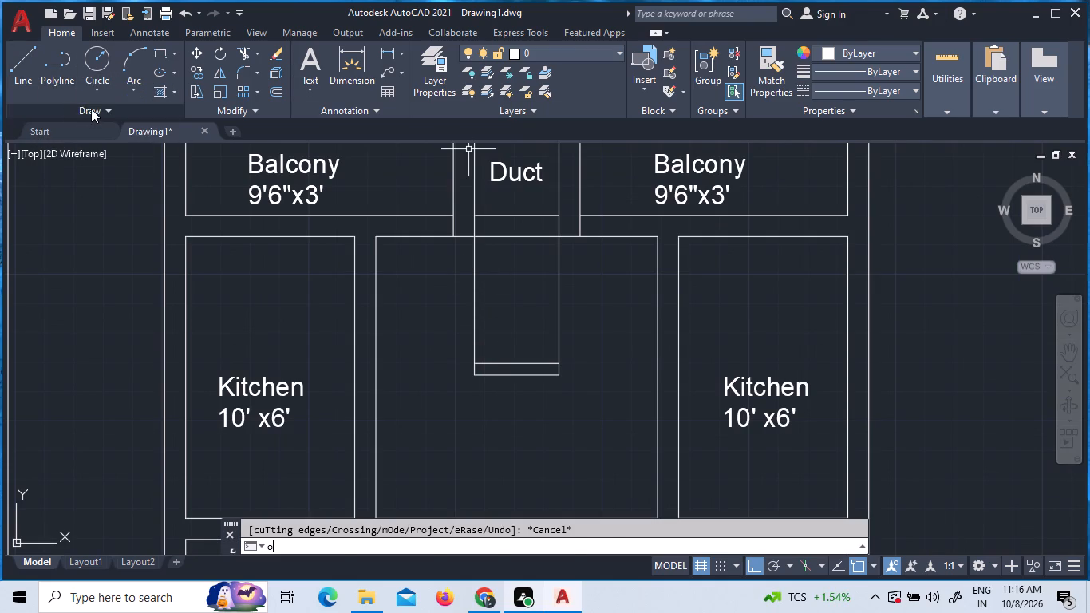
{"action": "key", "text": "Return"}
{"action": "key", "text": "5"}
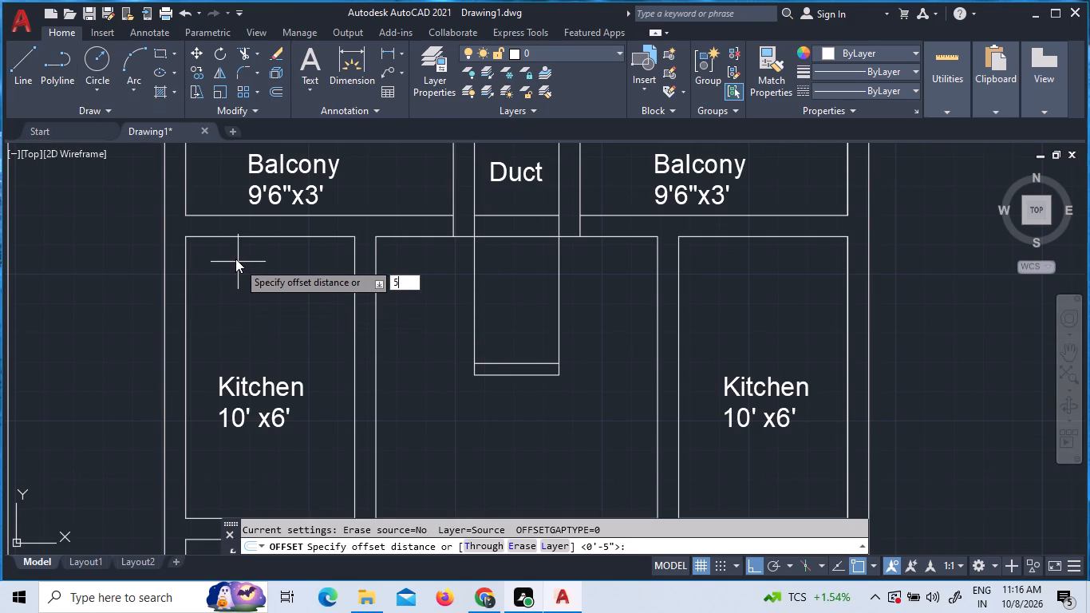
{"action": "key", "text": "shift+quotedbl"}
{"action": "key", "text": "Return"}
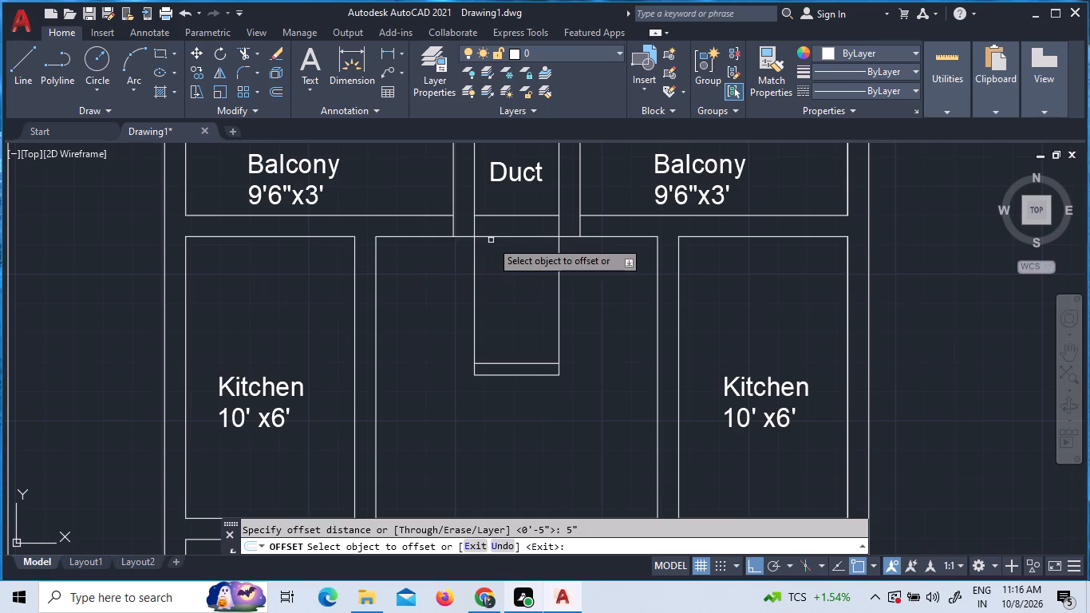
{"action": "left_click", "coordinate": [521, 236]}
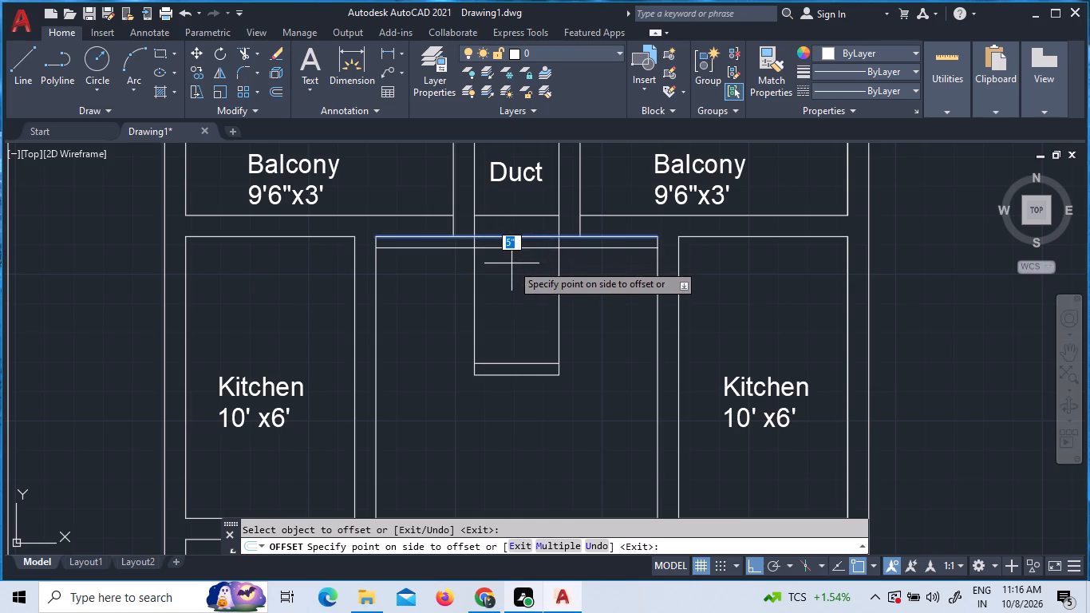
{"action": "left_click", "coordinate": [511, 263]}
{"action": "key", "text": "Escape"}
Trim the new line below the middle room's top line on both sides, keeping only the part between the duct's vertical lines.
{"action": "type", "text": "tr"}
{"action": "key", "text": "space"}
{"action": "key", "text": "space"}
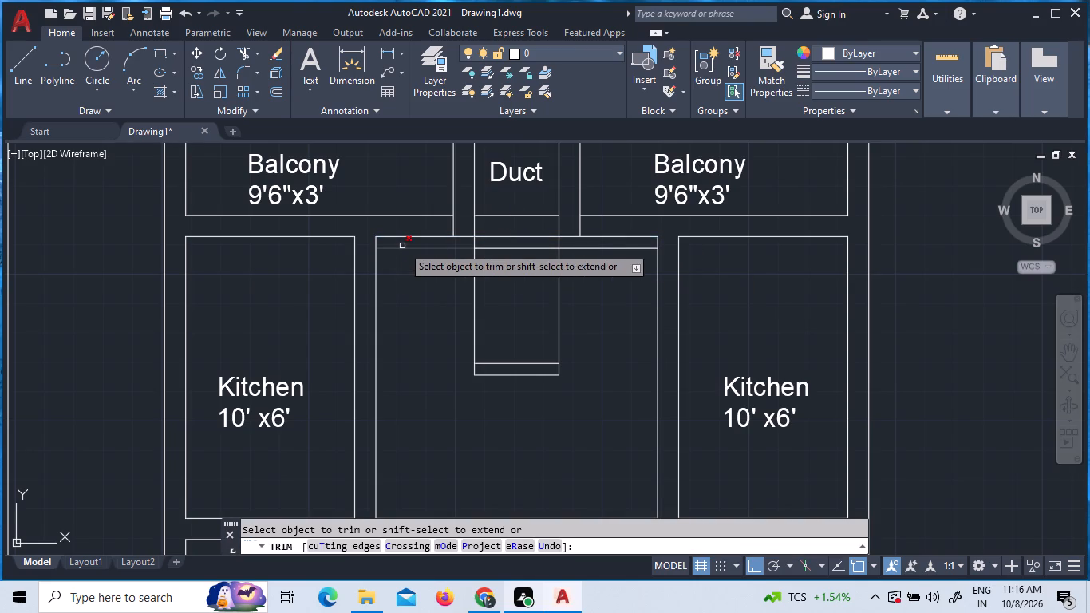
{"action": "left_click", "coordinate": [402, 246]}
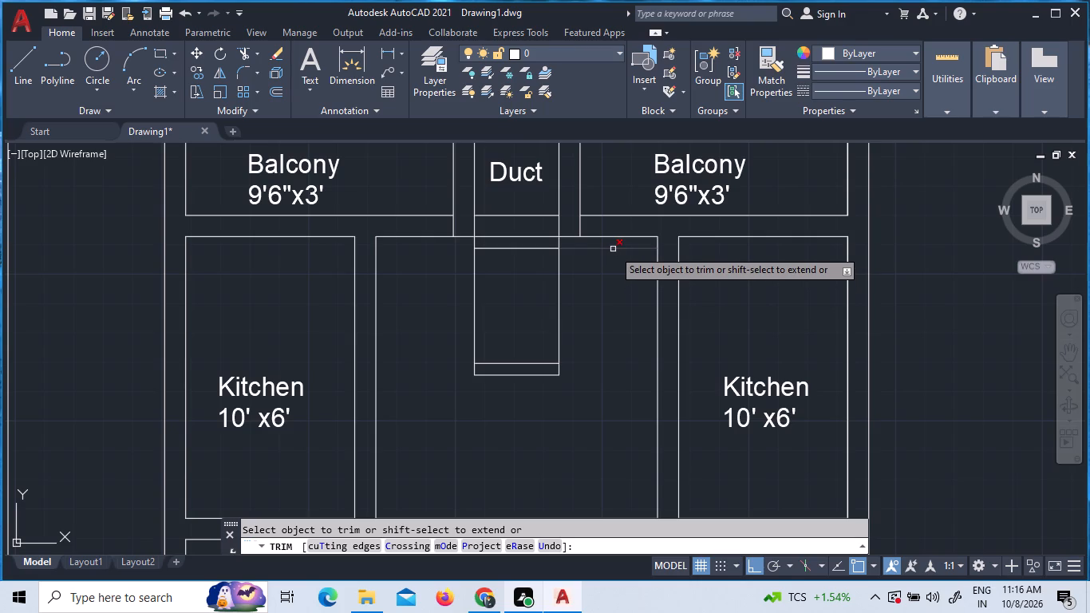
{"action": "left_click", "coordinate": [613, 249]}
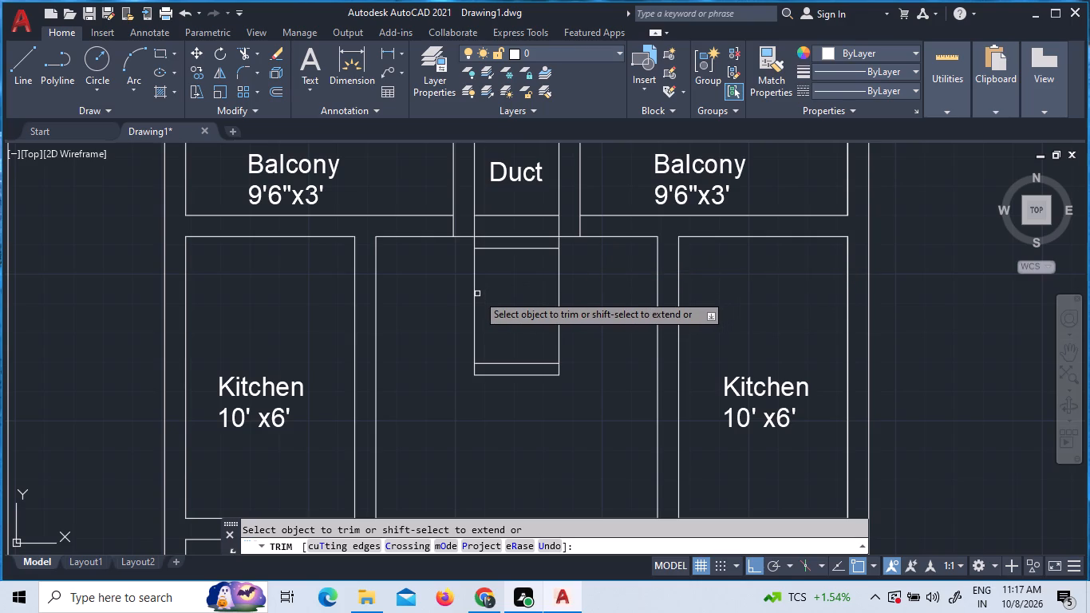
{"action": "key", "text": "Escape"}
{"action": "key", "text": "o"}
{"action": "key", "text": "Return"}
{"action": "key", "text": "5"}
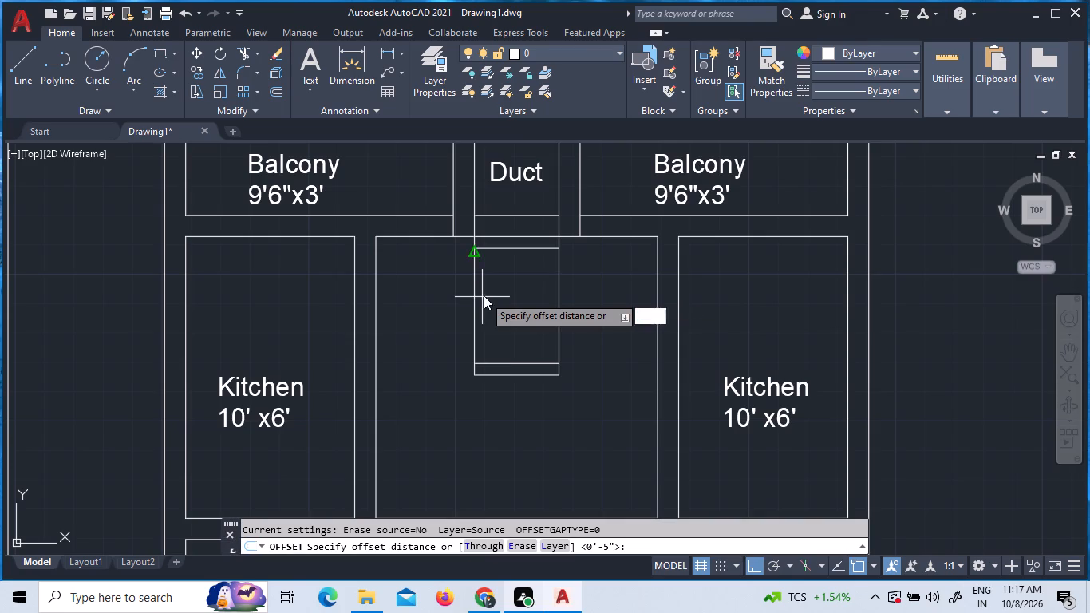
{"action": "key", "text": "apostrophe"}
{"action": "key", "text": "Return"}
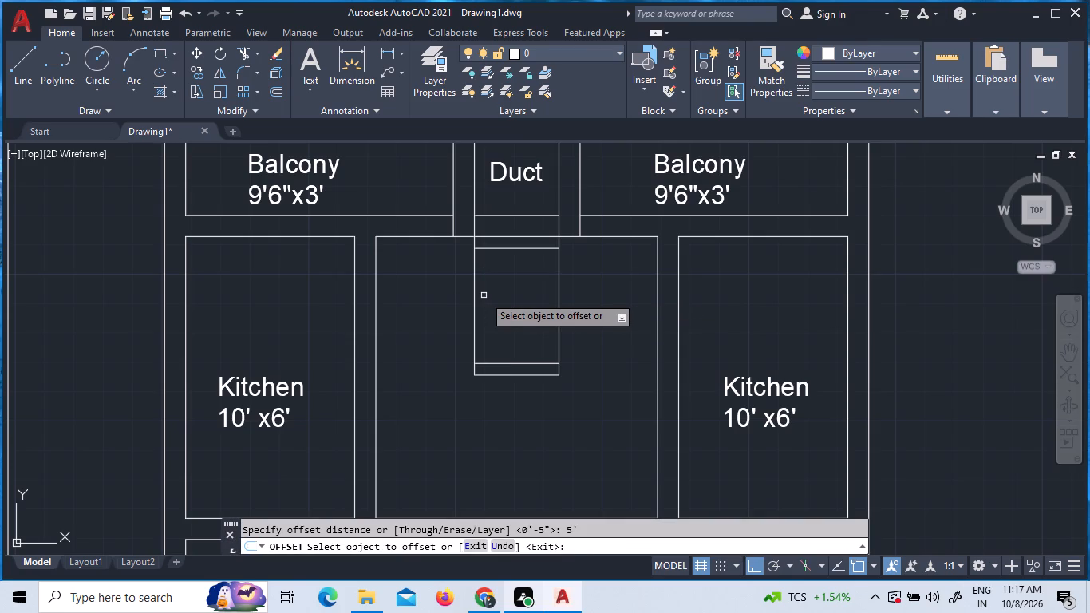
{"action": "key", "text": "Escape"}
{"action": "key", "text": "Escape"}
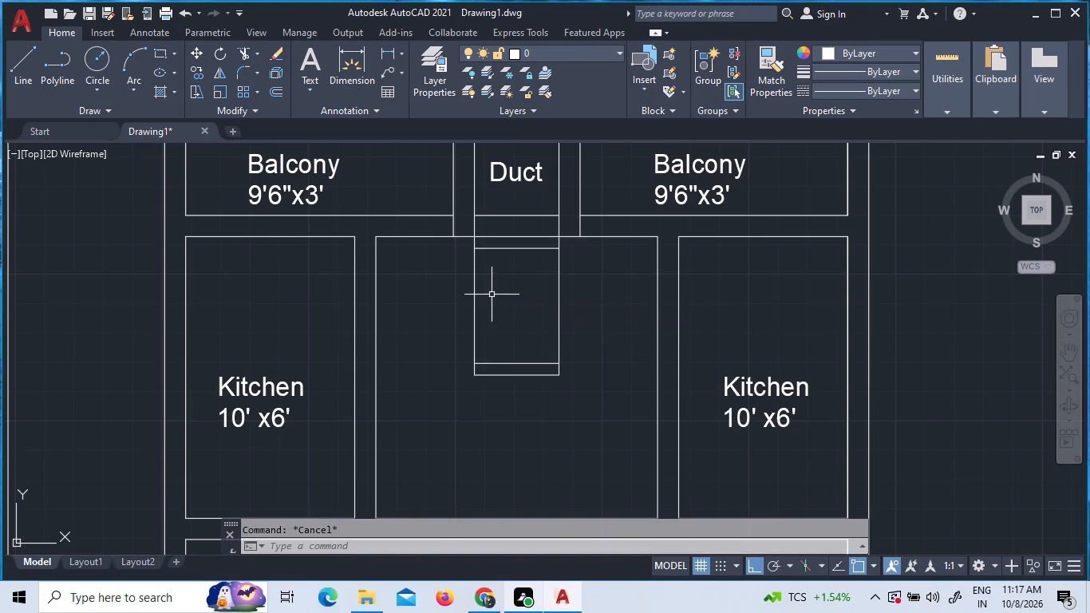
Offset the enclosure's left and right vertical lines 5" outward in the middle room.
{"action": "key", "text": "o"}
{"action": "key", "text": "Return"}
{"action": "key", "text": "backslash"}
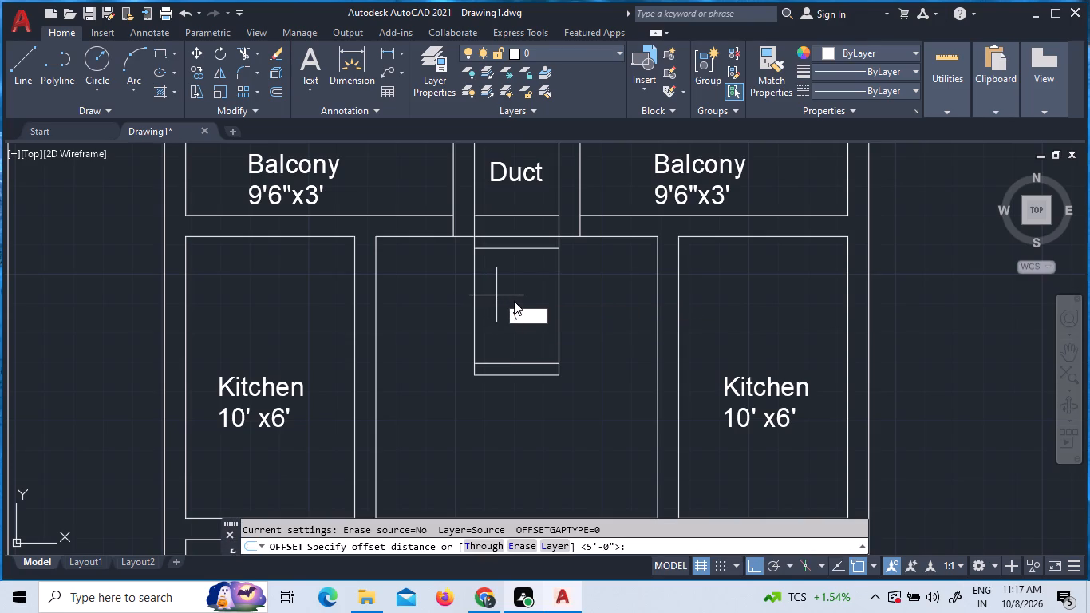
{"action": "key", "text": "BackSpace"}
{"action": "key", "text": "5"}
{"action": "key", "text": "shift+quotedbl"}
{"action": "key", "text": "Return"}
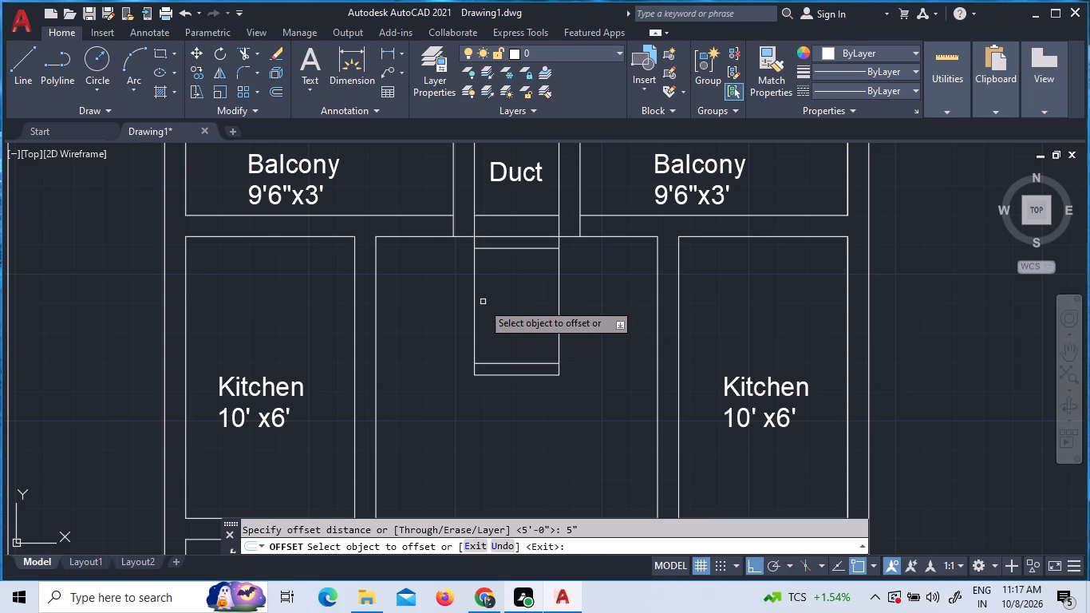
{"action": "left_click", "coordinate": [472, 307]}
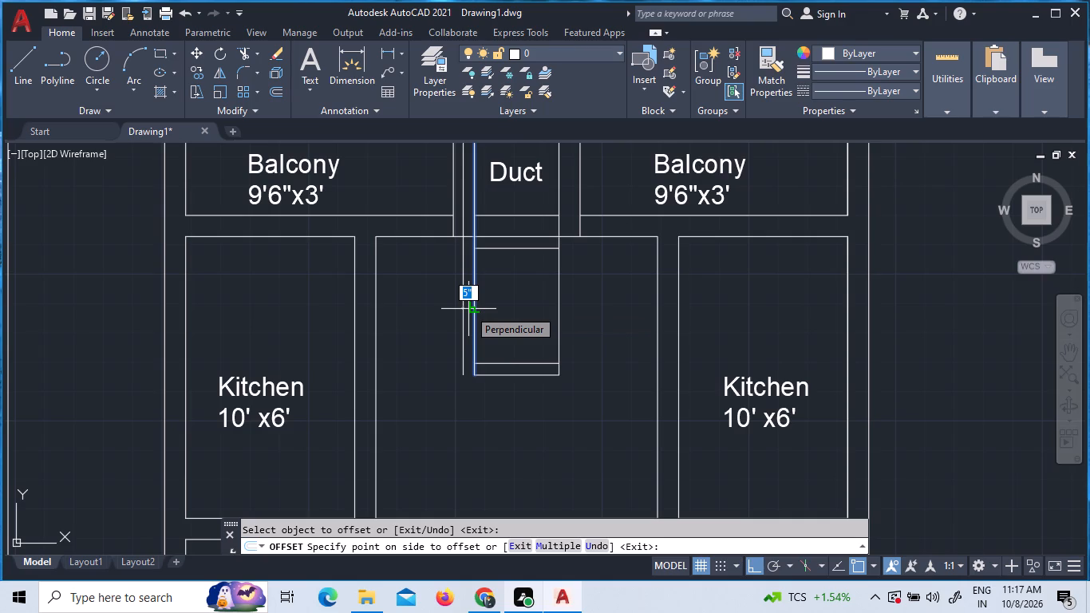
{"action": "left_click", "coordinate": [468, 309]}
{"action": "left_click", "coordinate": [474, 310]}
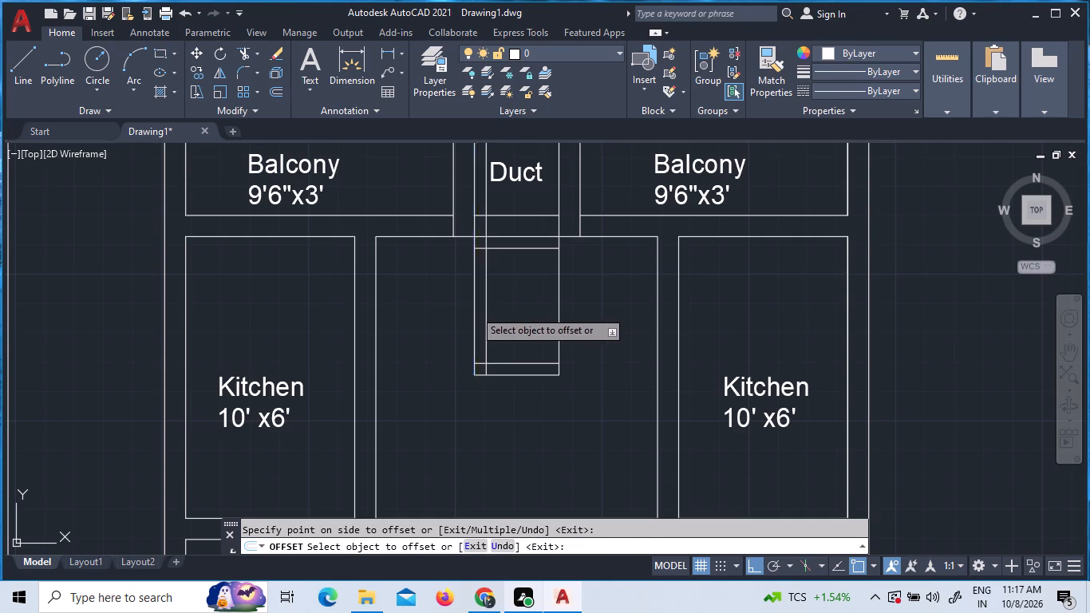
{"action": "left_click", "coordinate": [452, 310]}
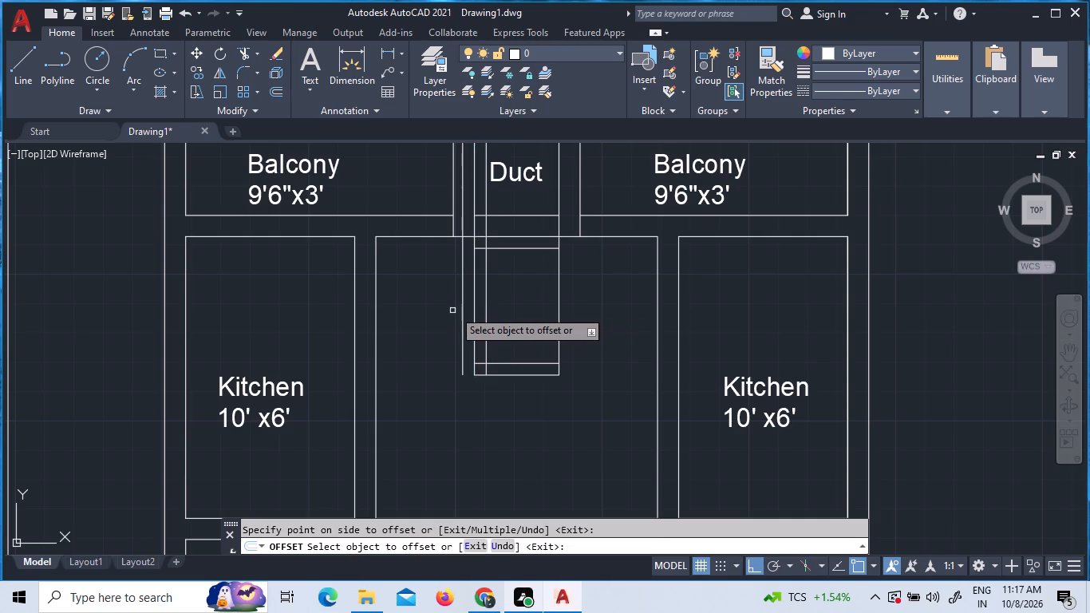
{"action": "left_click", "coordinate": [560, 295]}
{"action": "left_click", "coordinate": [567, 295]}
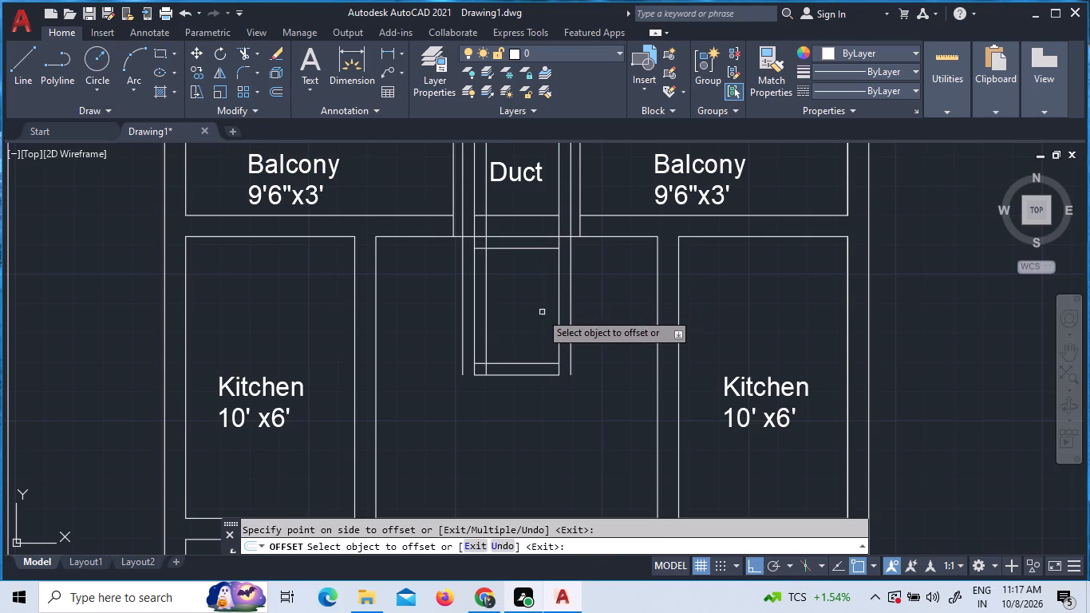
{"action": "key", "text": "Escape"}
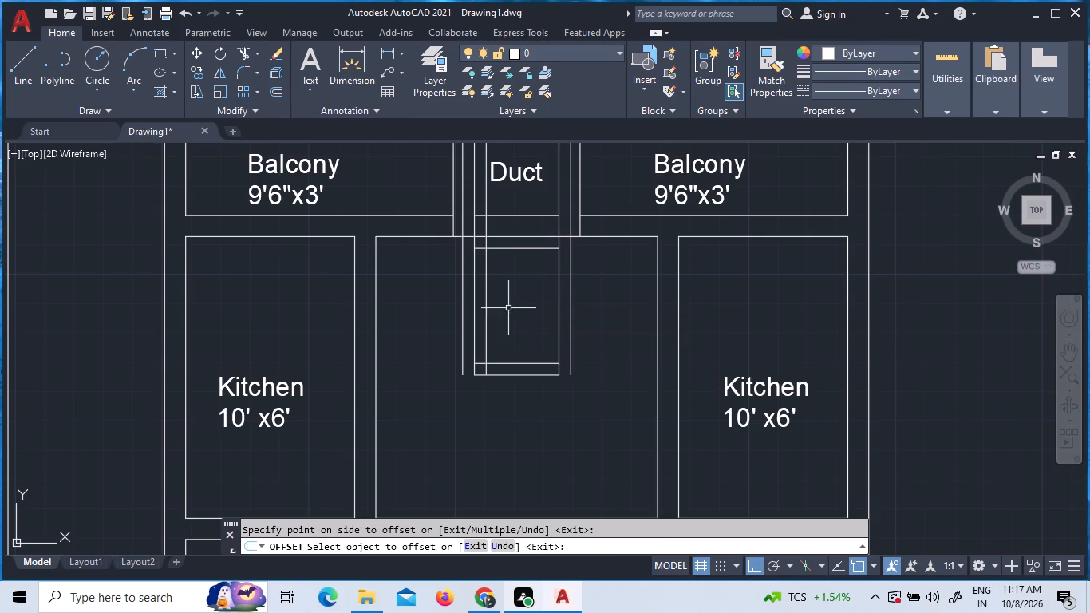
Delete the stray offset copy just inside the enclosure's left vertical line.
{"action": "left_click", "coordinate": [486, 311]}
{"action": "key", "text": "Delete"}
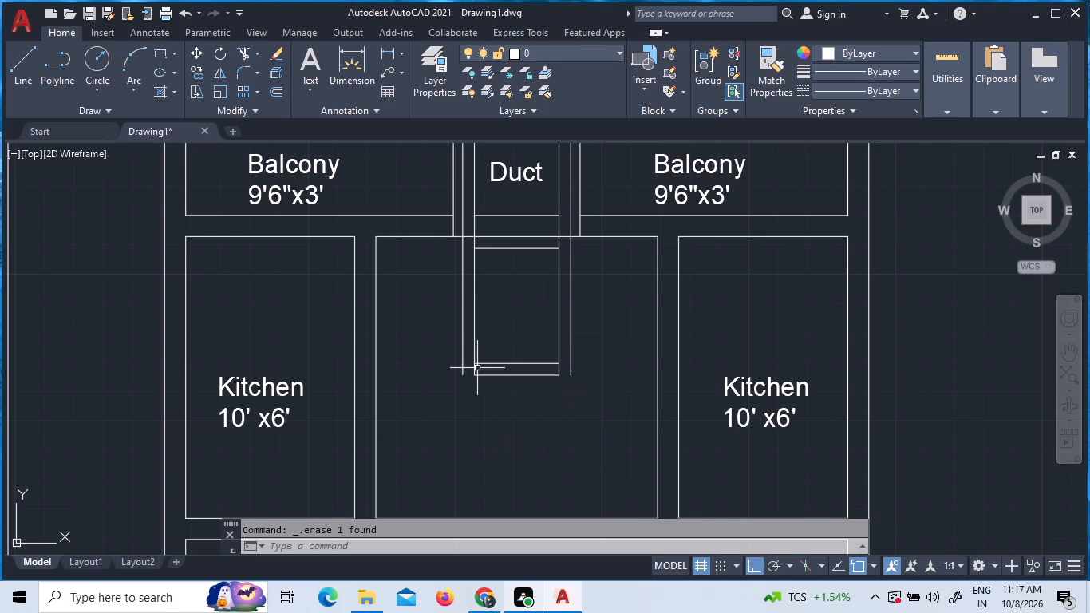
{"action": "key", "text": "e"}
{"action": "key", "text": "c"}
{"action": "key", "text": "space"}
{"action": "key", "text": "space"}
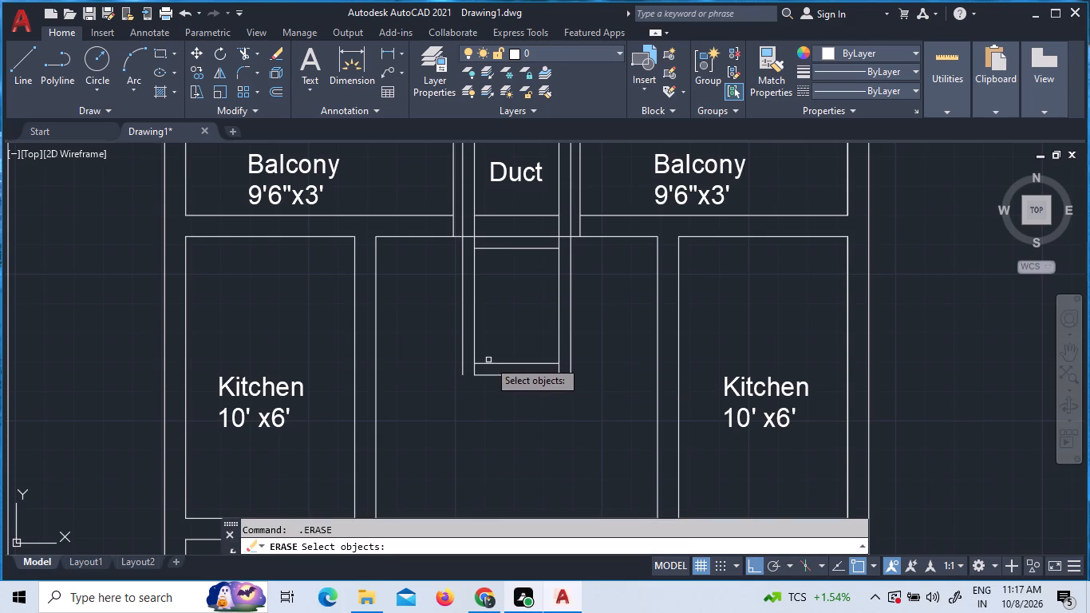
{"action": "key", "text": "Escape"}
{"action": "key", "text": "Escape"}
Extend the enclosure's bottom outer line at both ends to meet the new outer vertical lines.
{"action": "type", "text": "ex"}
{"action": "key", "text": "space"}
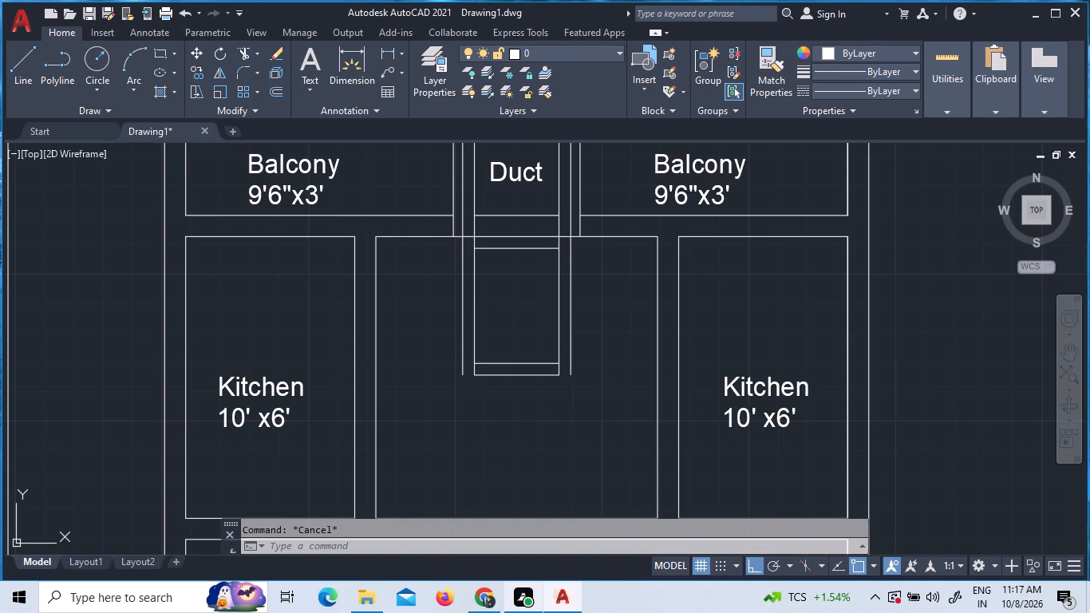
{"action": "key", "text": "space"}
{"action": "left_click", "coordinate": [487, 376]}
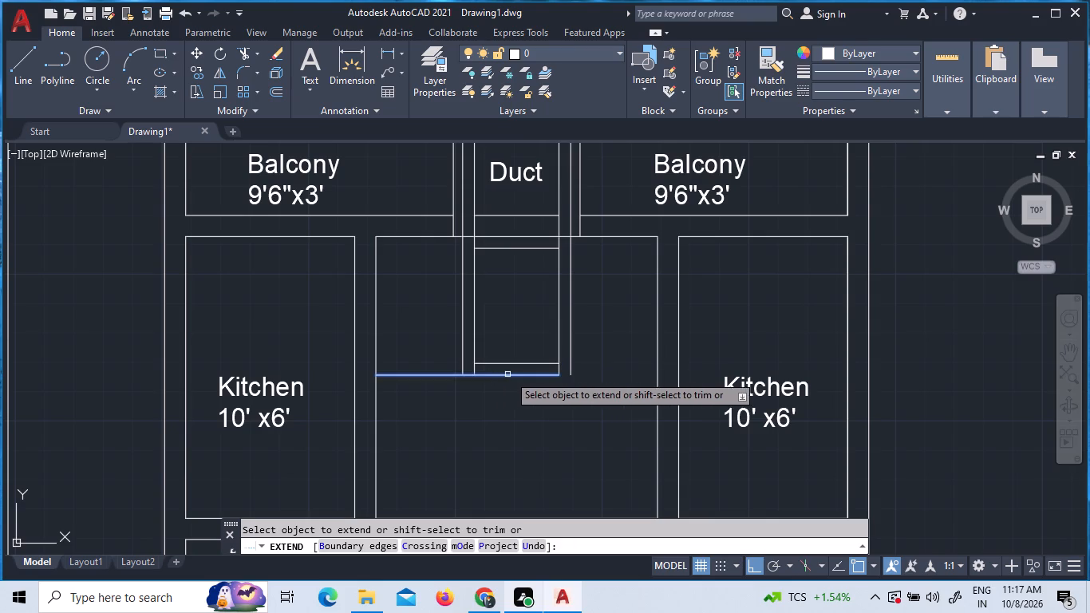
{"action": "left_click", "coordinate": [531, 375]}
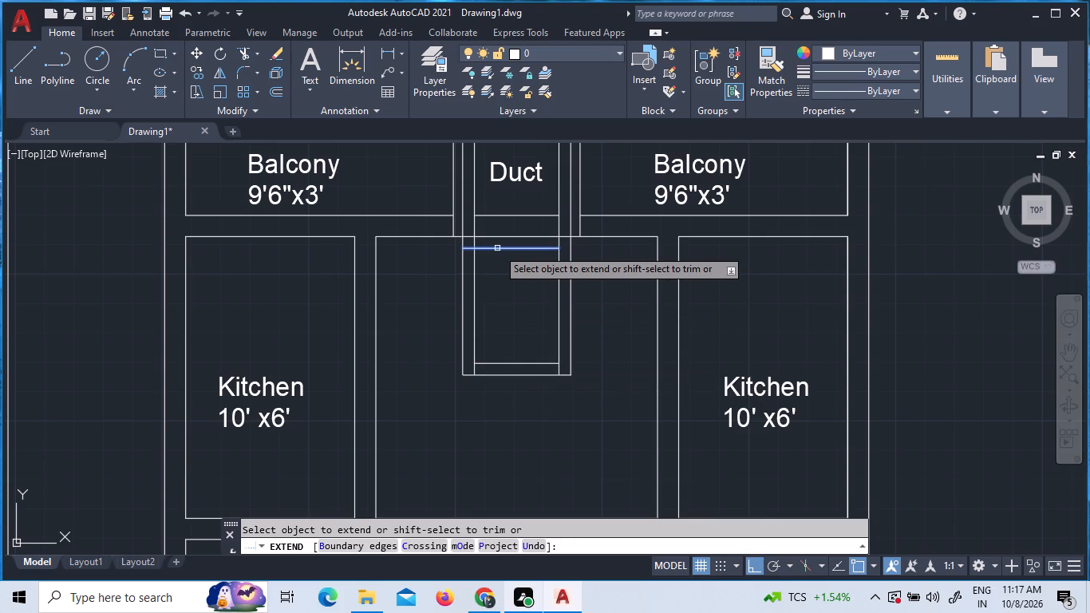
{"action": "key", "text": "Escape"}
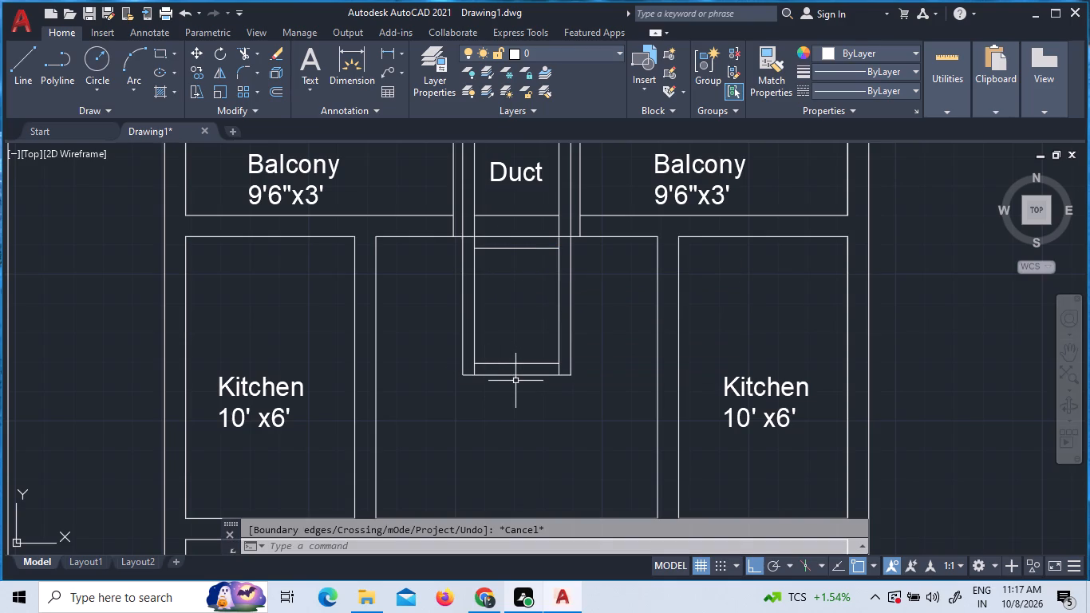
Trim the enclosure's two inner vertical lines between its inner and outer bottom lines.
{"action": "key", "text": "t"}
{"action": "type", "text": "r"}
{"action": "key", "text": "space"}
{"action": "key", "text": "space"}
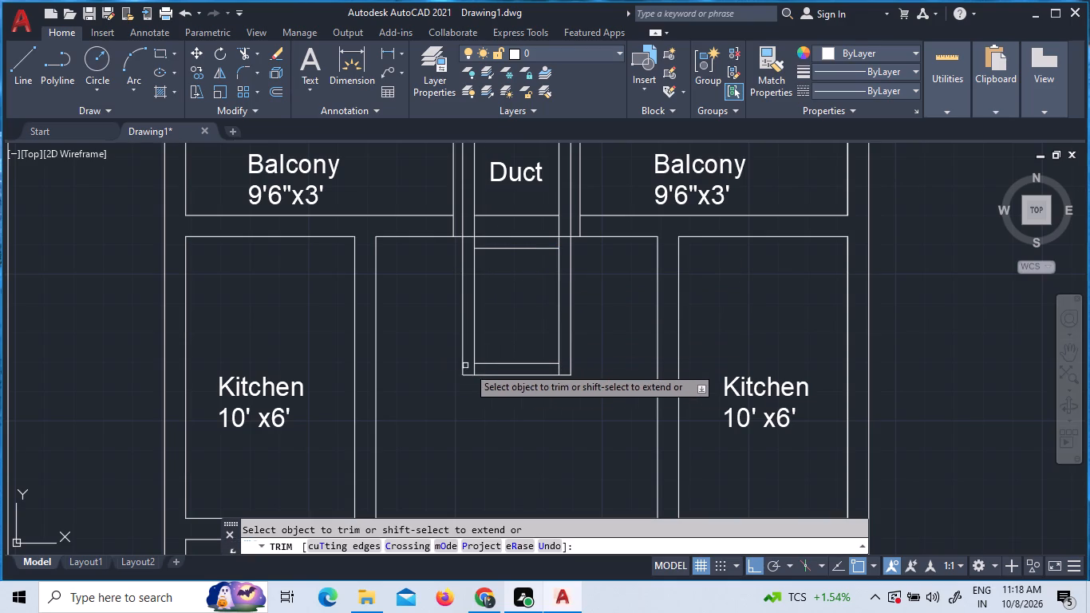
{"action": "left_click", "coordinate": [472, 370]}
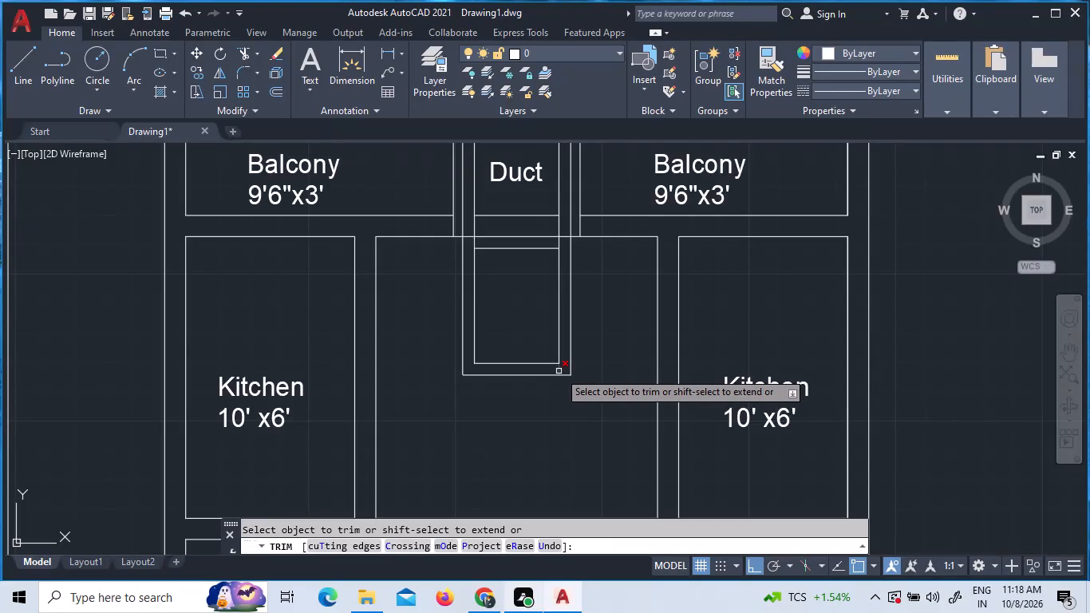
{"action": "left_click", "coordinate": [559, 371]}
Trim the enclosure's top corners: outer verticals above the room's top line, inner verticals below it, and that line's short pieces between them.
{"action": "left_click", "coordinate": [476, 243]}
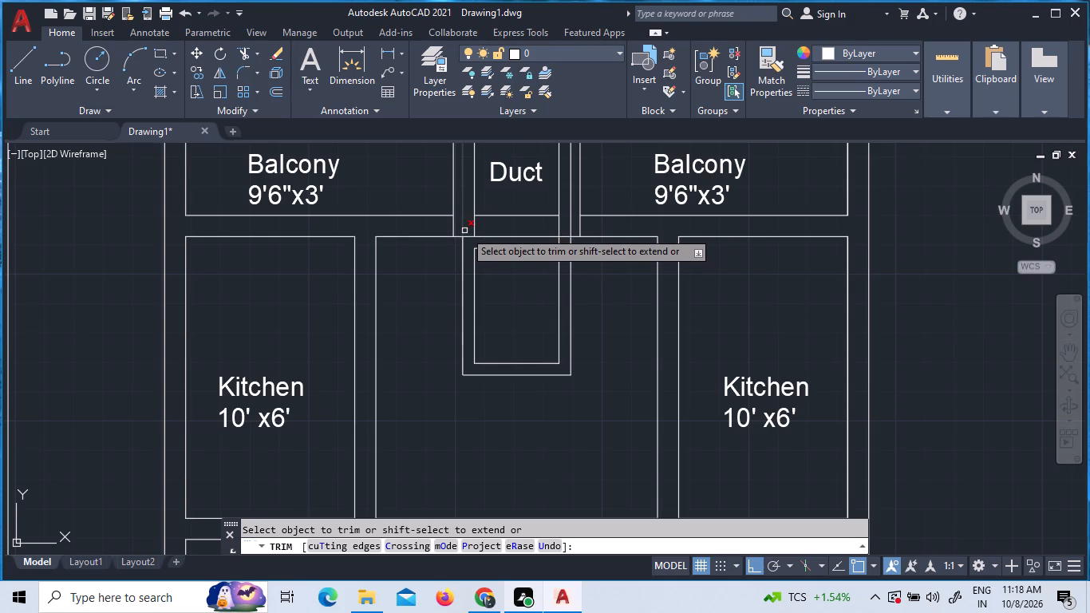
{"action": "left_click", "coordinate": [464, 231]}
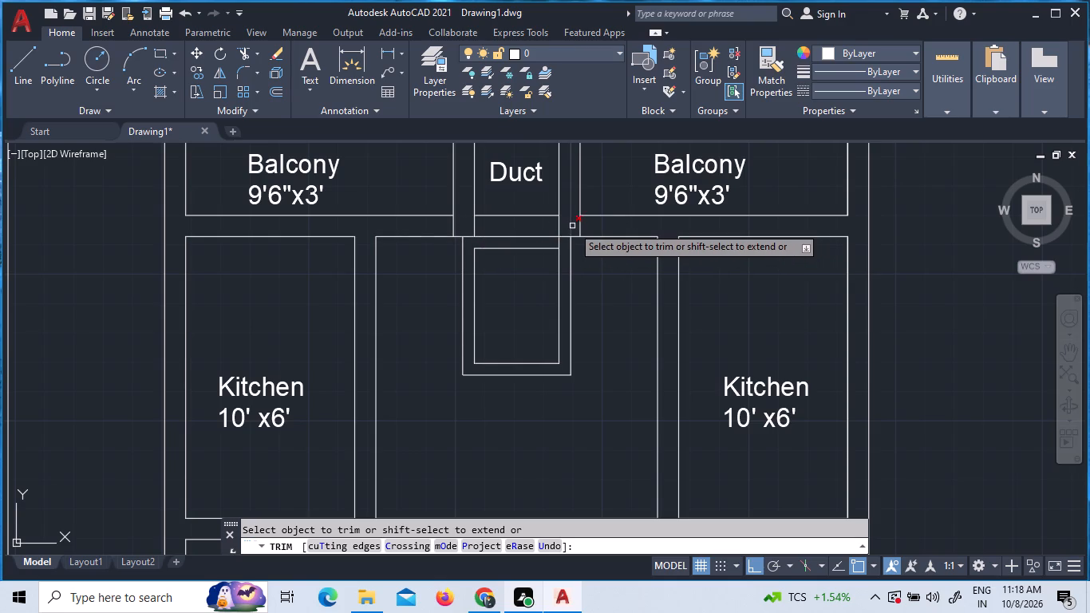
{"action": "left_click", "coordinate": [572, 226]}
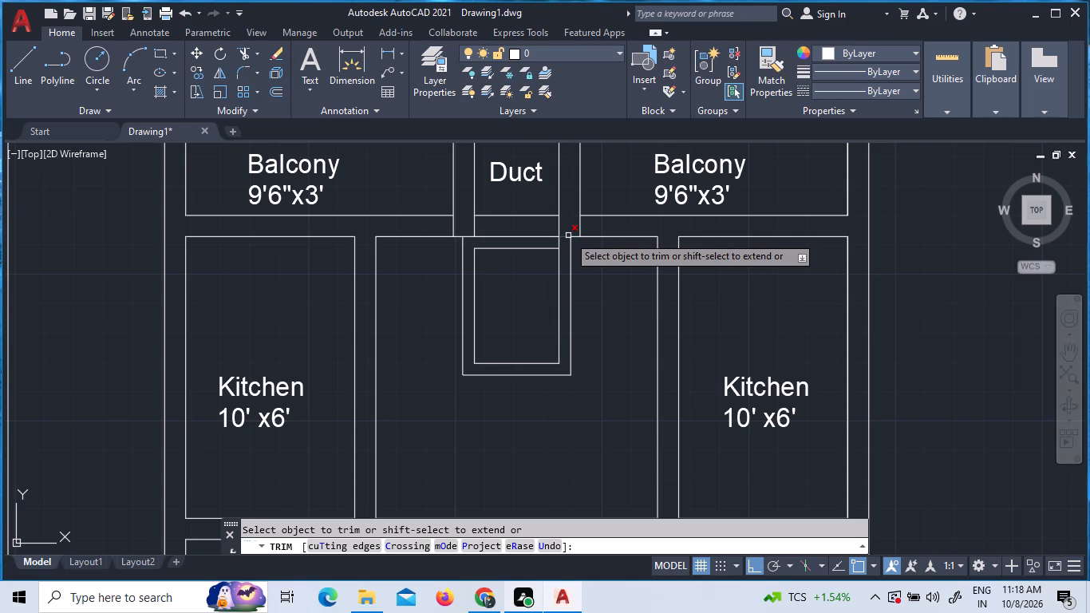
{"action": "left_click", "coordinate": [568, 235]}
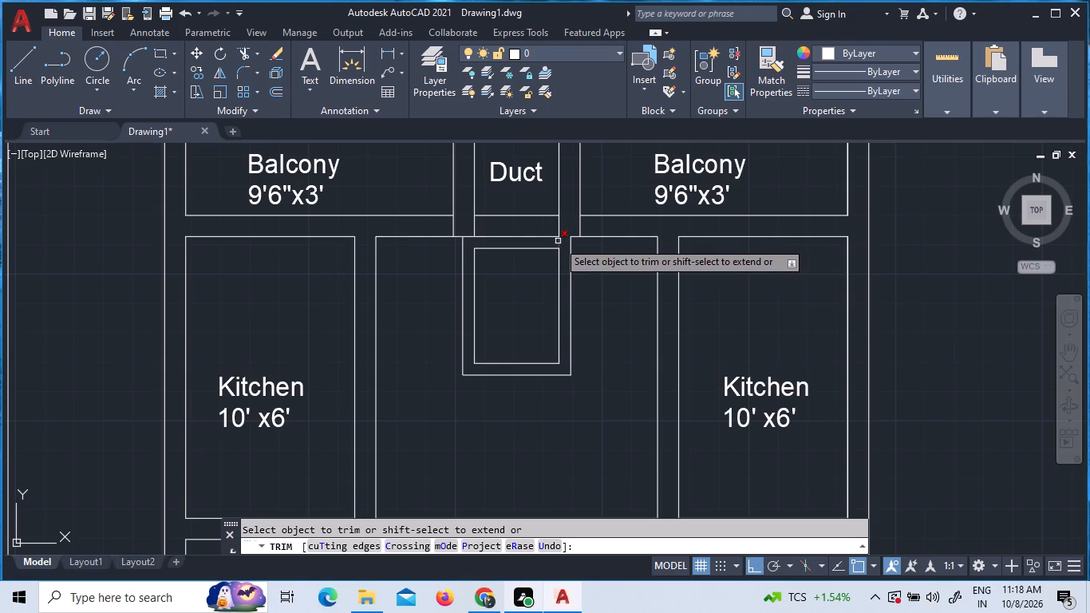
{"action": "left_click", "coordinate": [558, 241]}
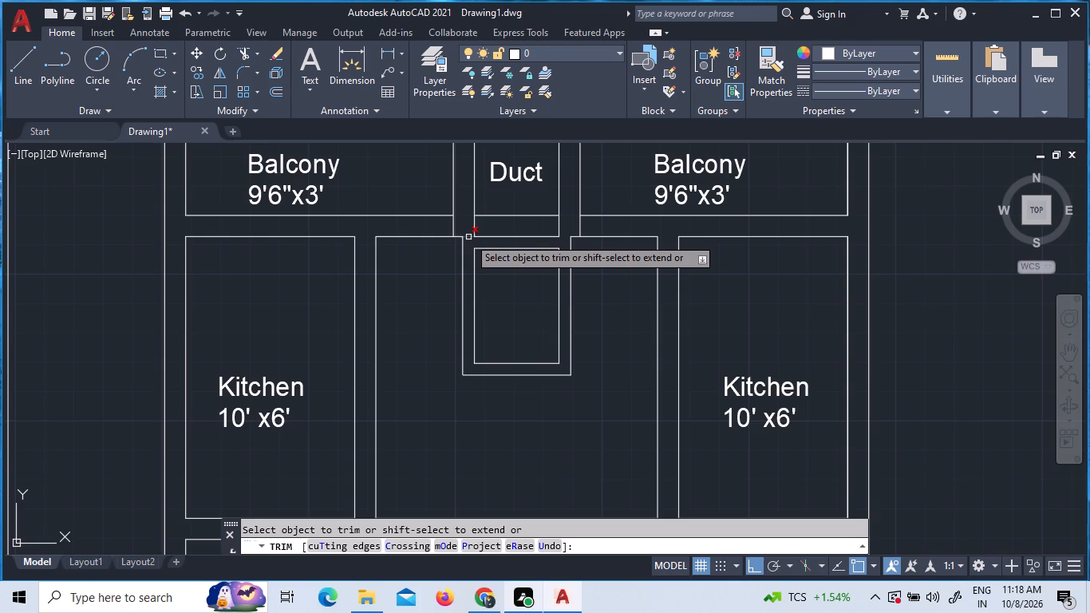
{"action": "left_click", "coordinate": [468, 237]}
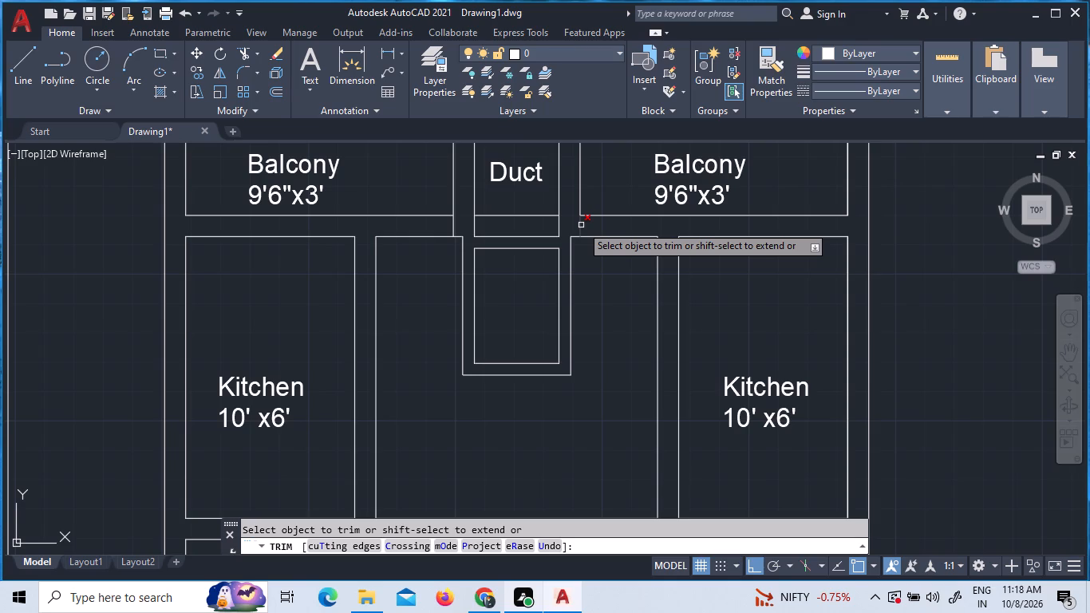
{"action": "key", "text": "Escape"}
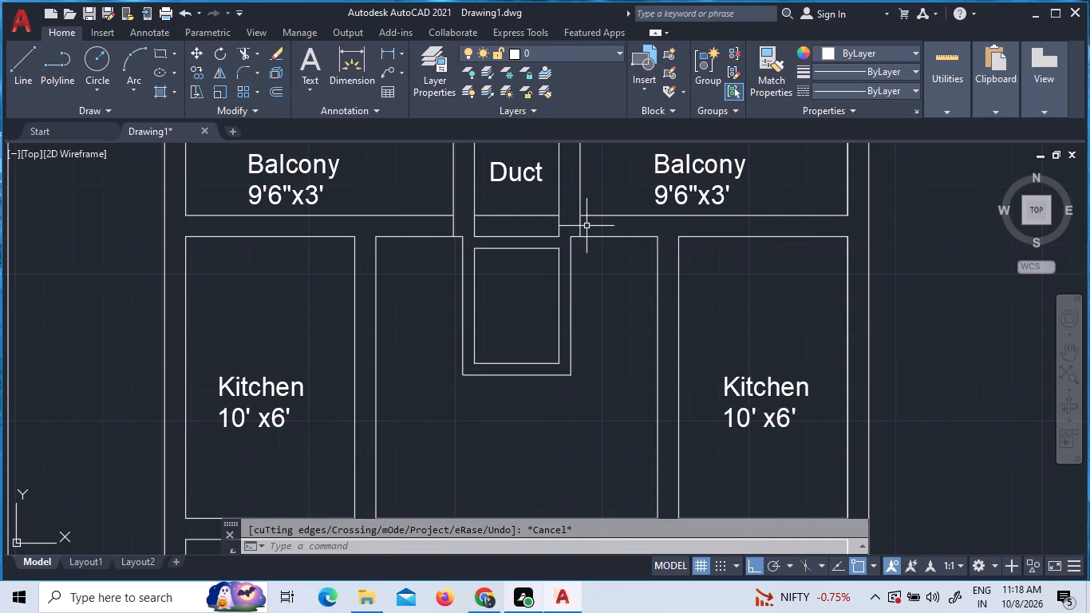
Offset the short vertical lines on both sides of the duct, below the balconies' inner corners, 5" outward from the duct.
{"action": "key", "text": "o"}
{"action": "key", "text": "Return"}
{"action": "key", "text": "5"}
{"action": "key", "text": "shift+quotedbl"}
{"action": "key", "text": "Return"}
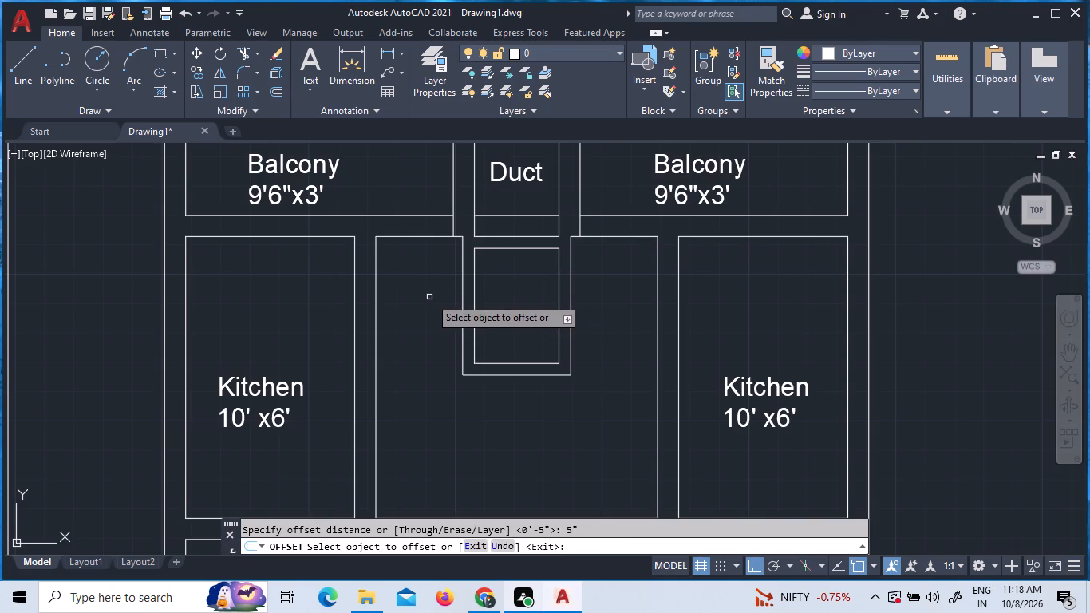
{"action": "left_click", "coordinate": [452, 225]}
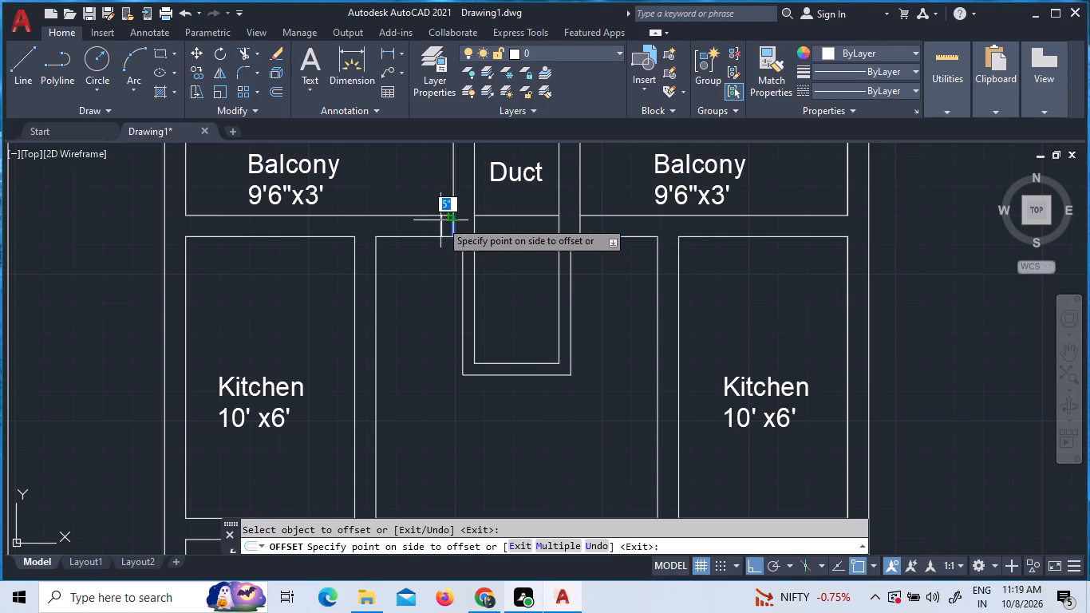
{"action": "left_click", "coordinate": [440, 220]}
{"action": "left_click", "coordinate": [579, 224]}
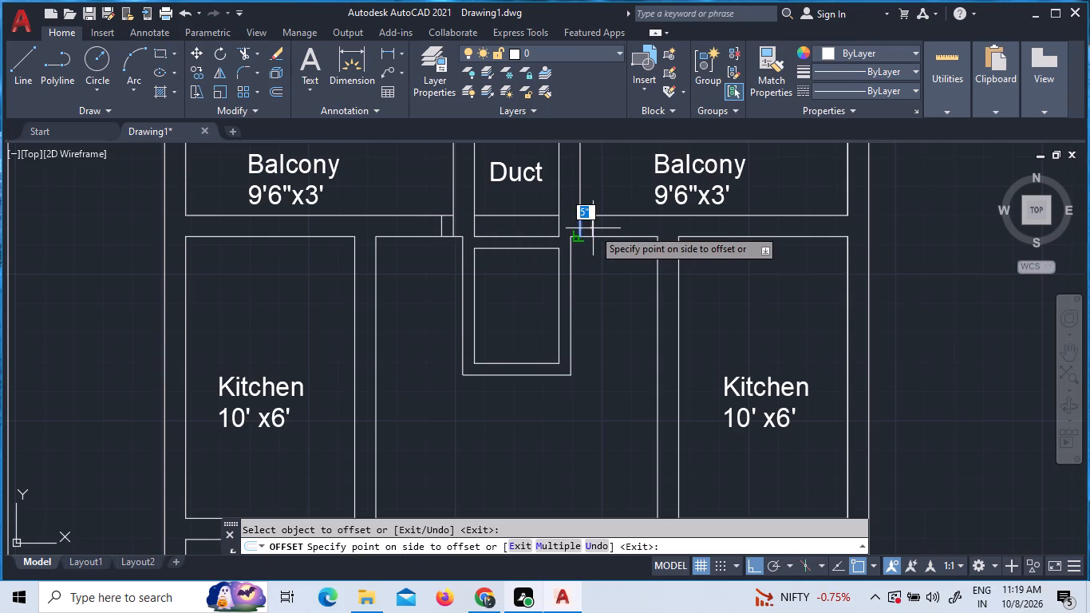
{"action": "left_click", "coordinate": [593, 228]}
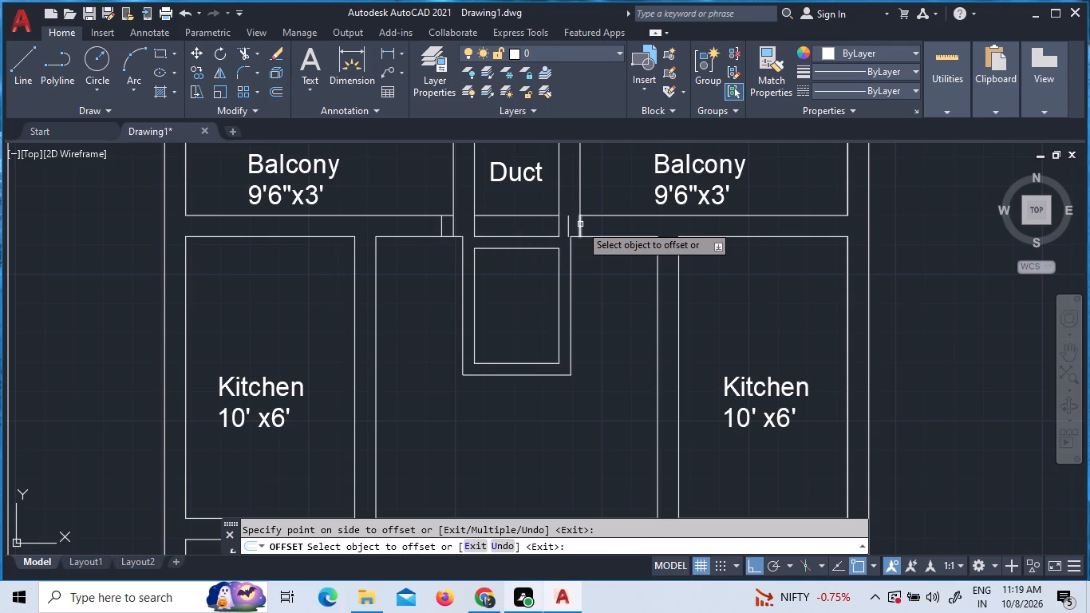
{"action": "left_click", "coordinate": [580, 224]}
{"action": "left_click", "coordinate": [604, 225]}
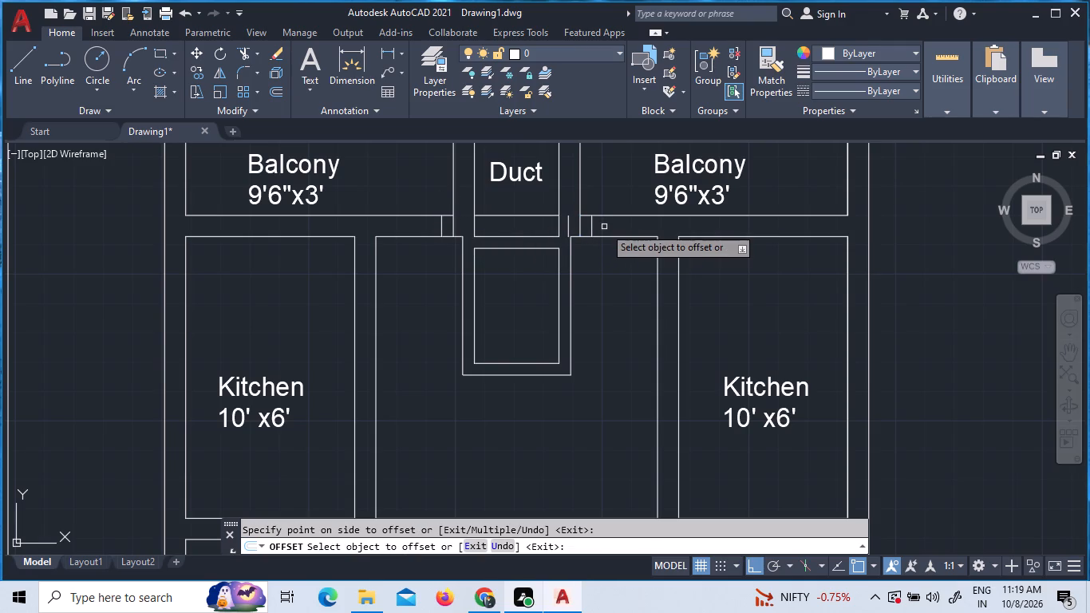
{"action": "key", "text": "Escape"}
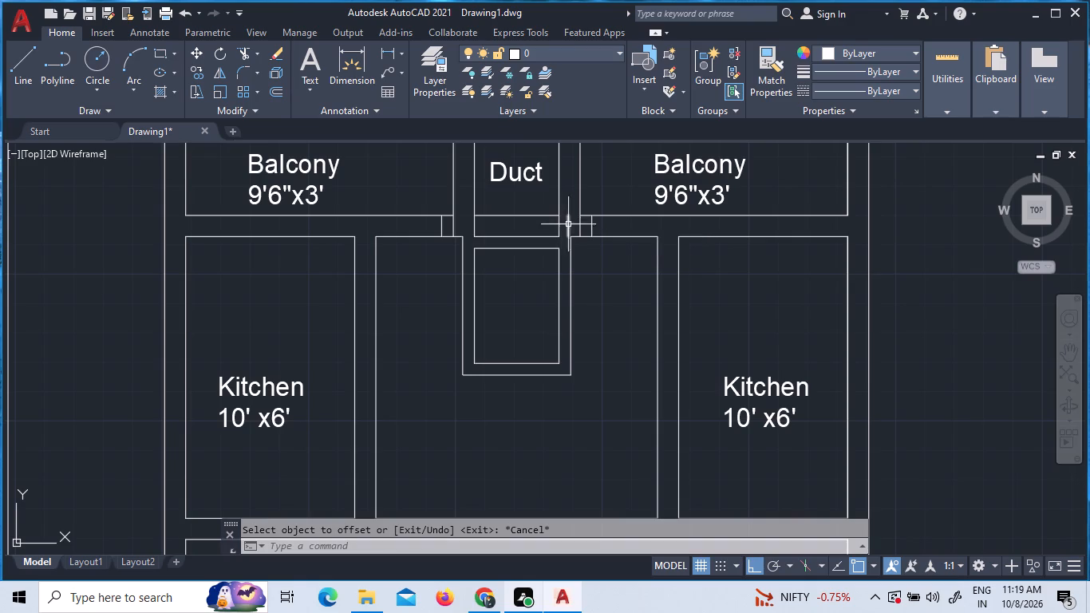
Delete the two original short vertical lines beside the duct and the stray offset copy near its right side.
{"action": "left_click", "coordinate": [586, 225]}
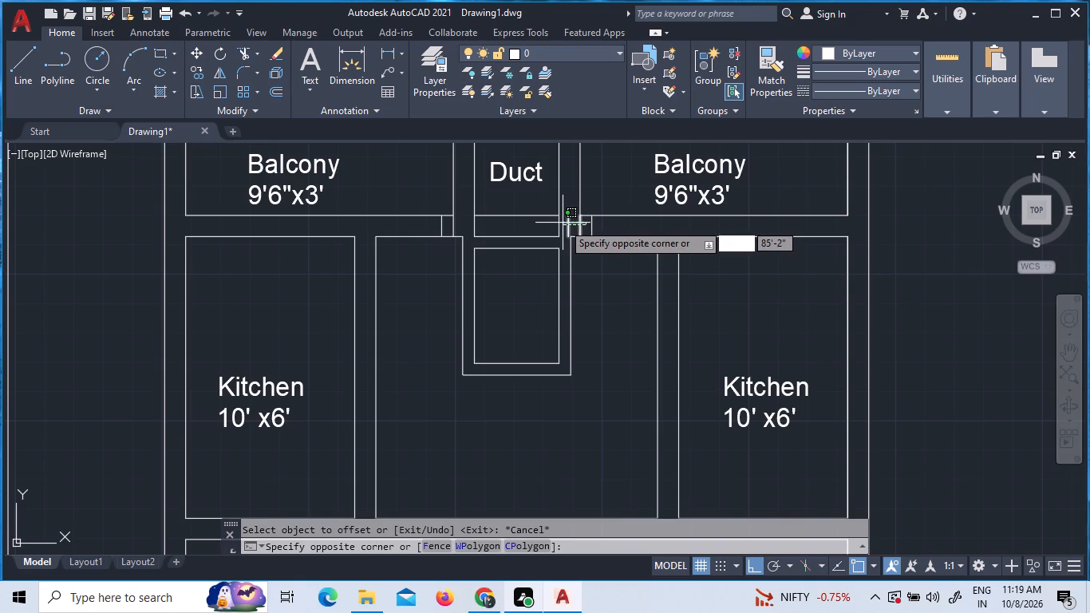
{"action": "left_click", "coordinate": [563, 223]}
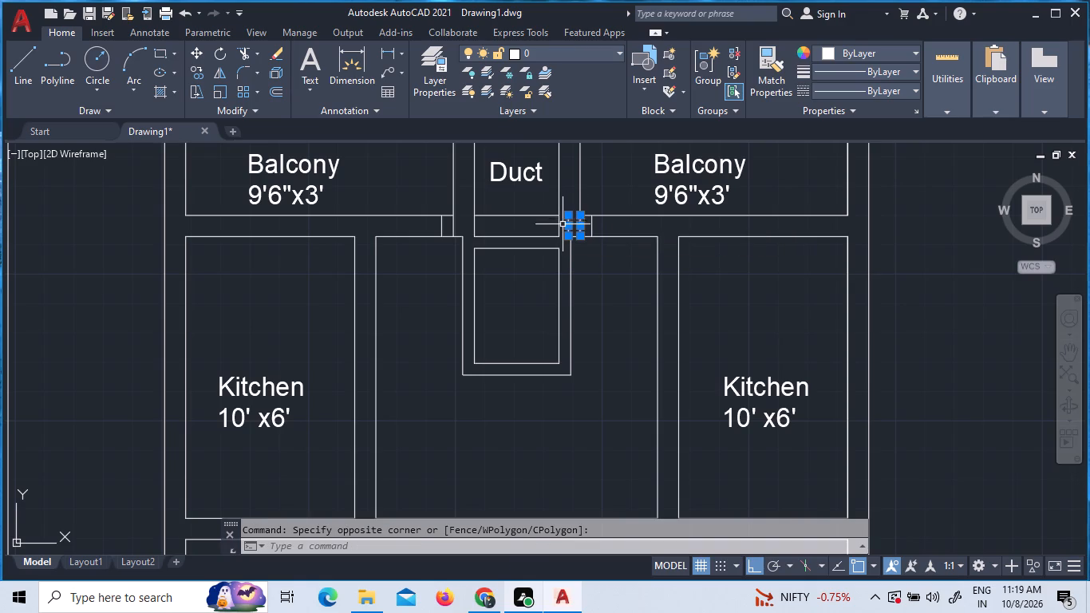
{"action": "key", "text": "Delete"}
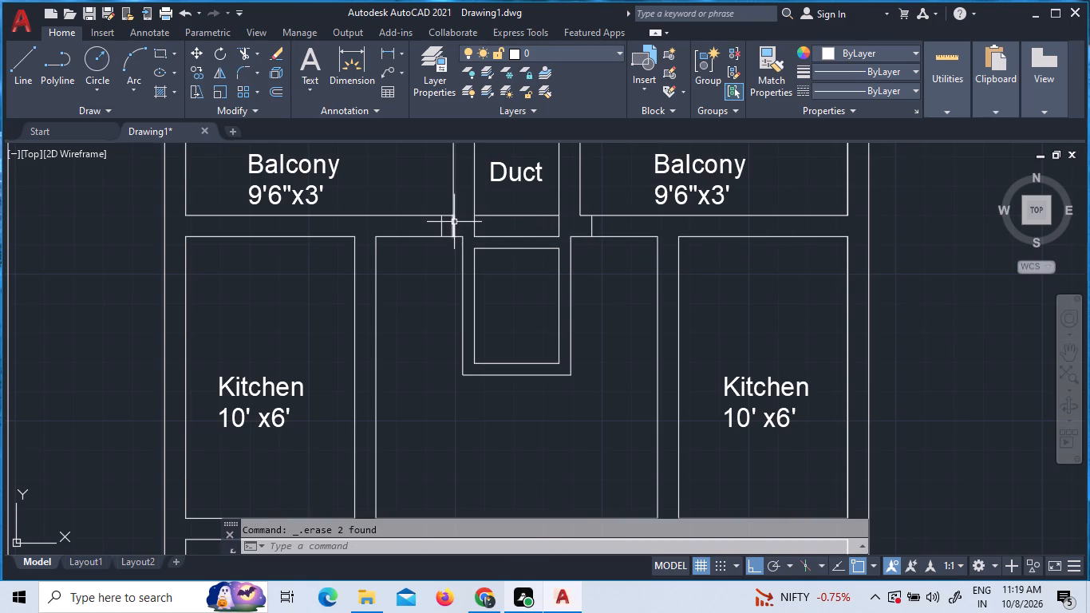
{"action": "left_click", "coordinate": [453, 223]}
{"action": "key", "text": "Delete"}
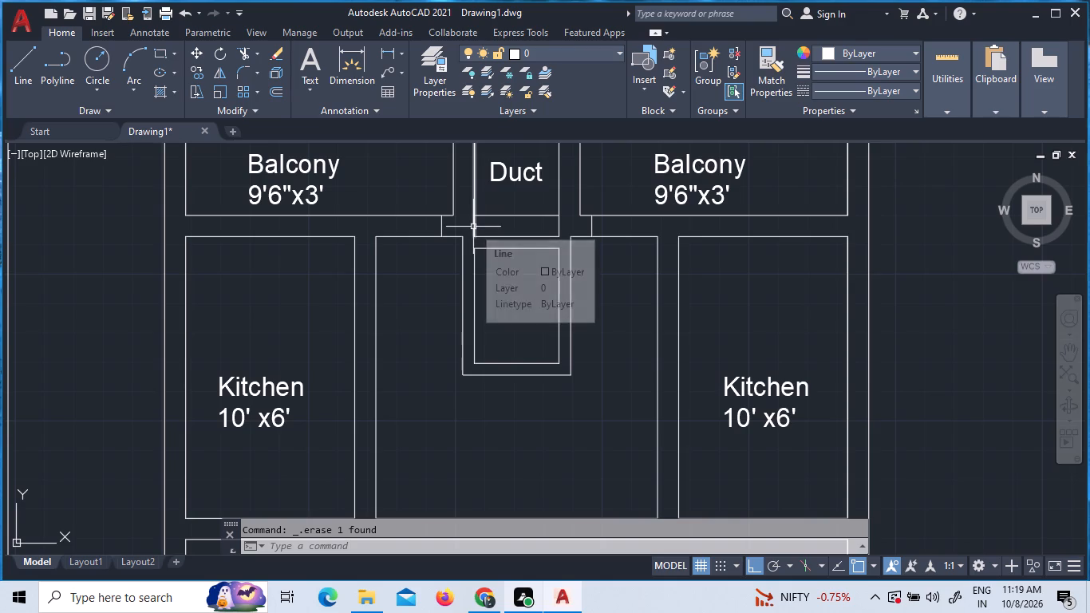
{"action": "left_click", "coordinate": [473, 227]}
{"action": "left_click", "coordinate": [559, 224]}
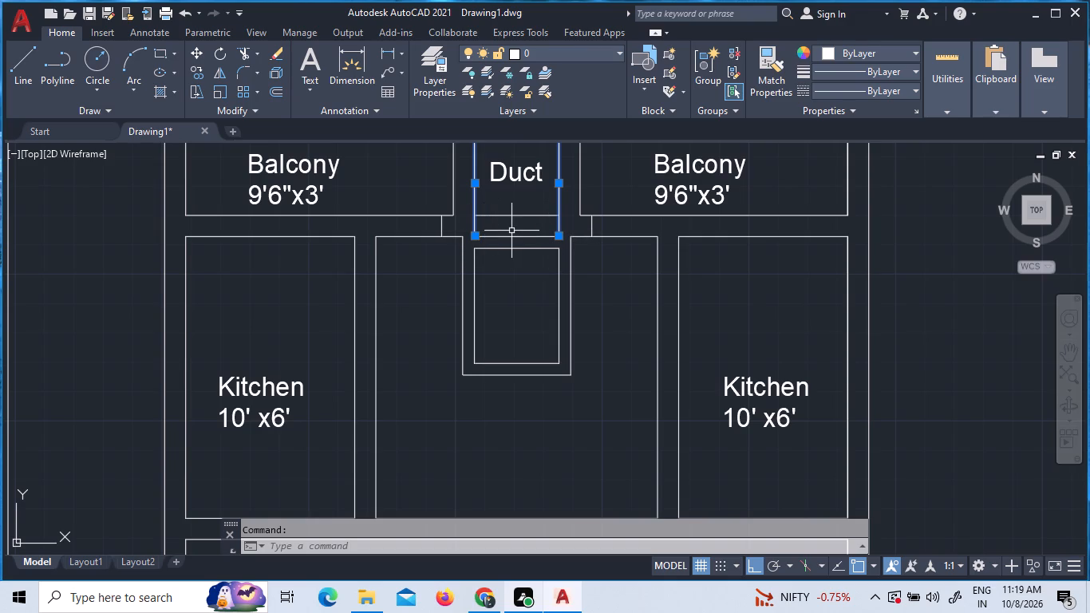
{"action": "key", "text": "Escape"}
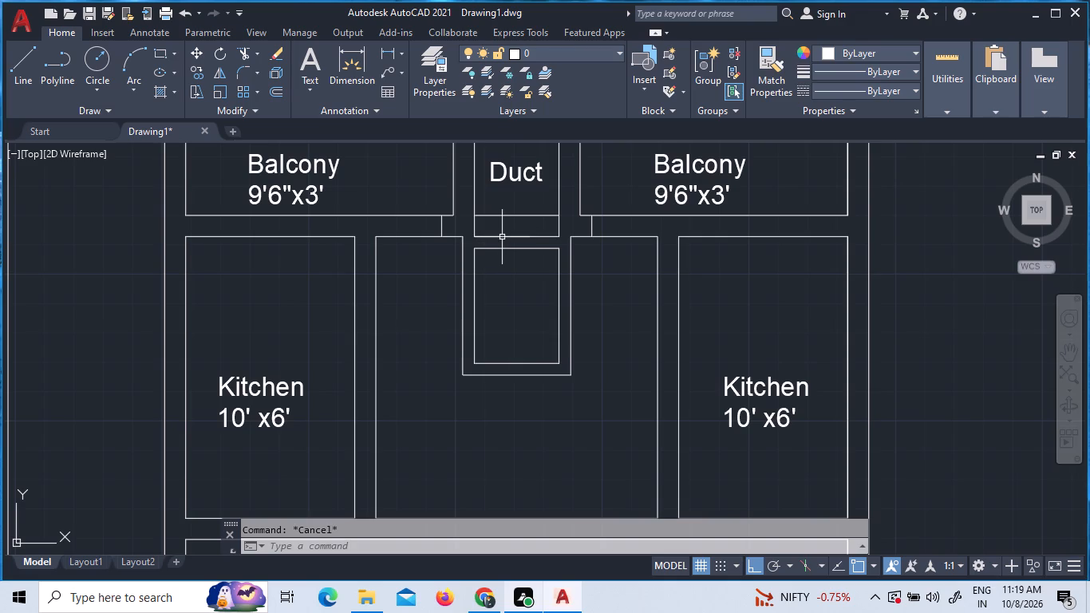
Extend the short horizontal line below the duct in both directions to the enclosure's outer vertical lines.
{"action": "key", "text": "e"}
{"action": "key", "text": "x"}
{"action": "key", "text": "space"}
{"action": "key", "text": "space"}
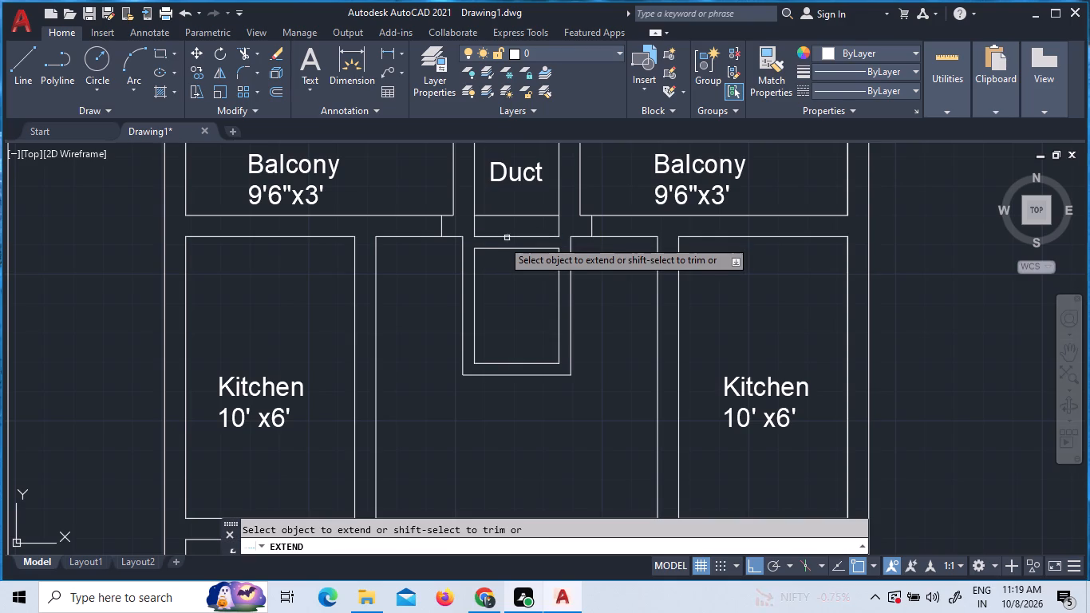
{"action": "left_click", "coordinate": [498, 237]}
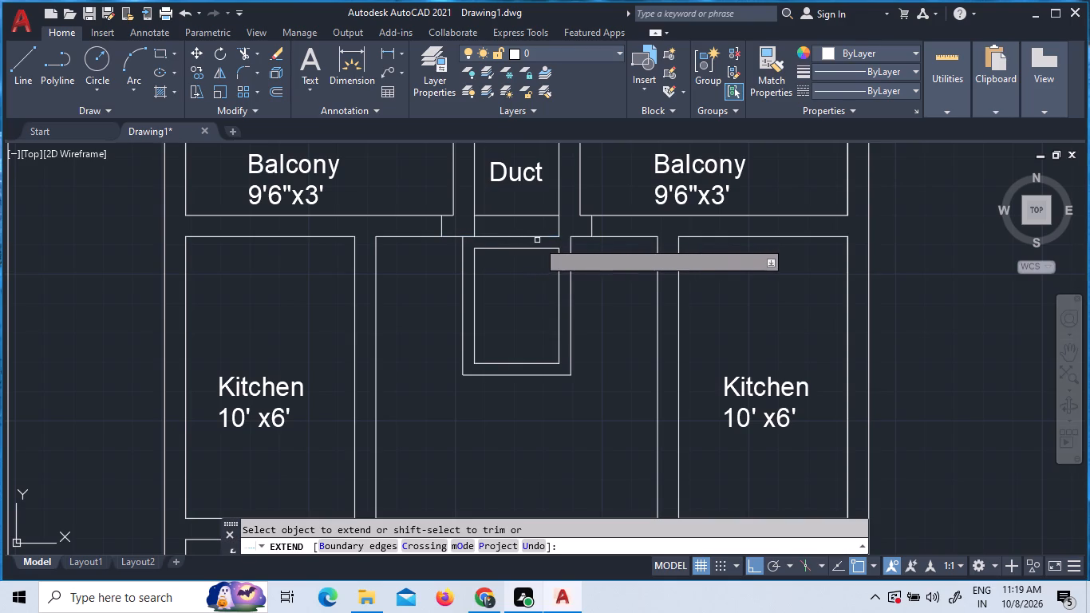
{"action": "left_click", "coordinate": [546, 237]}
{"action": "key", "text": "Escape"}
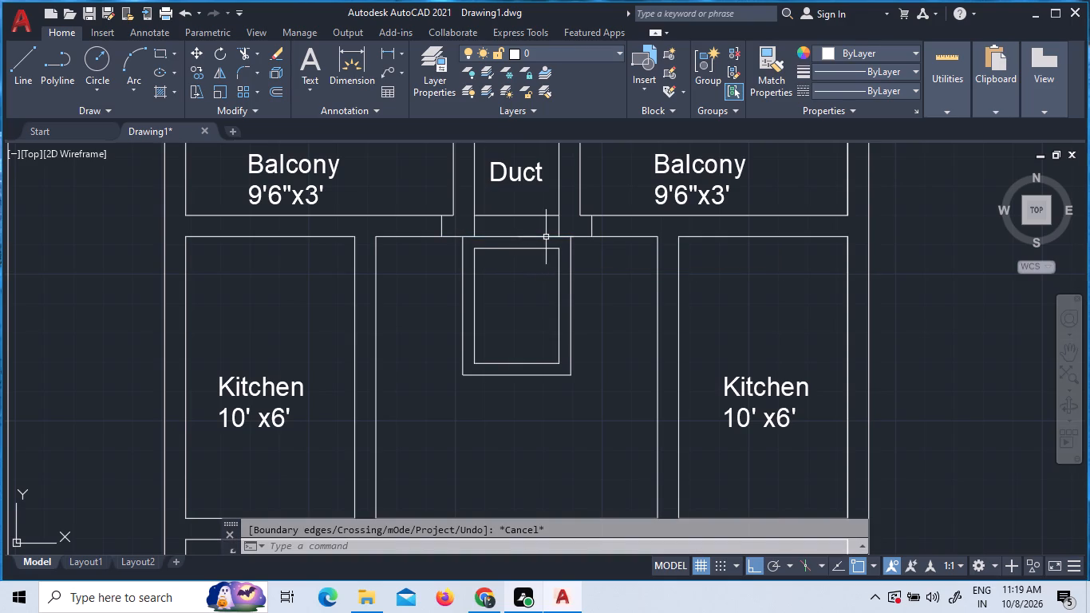
Trim the duct's two vertical lines below the balconies' bottom line and the horizontal line between the enclosure's outer verticals.
{"action": "type", "text": "tr"}
{"action": "key", "text": "space"}
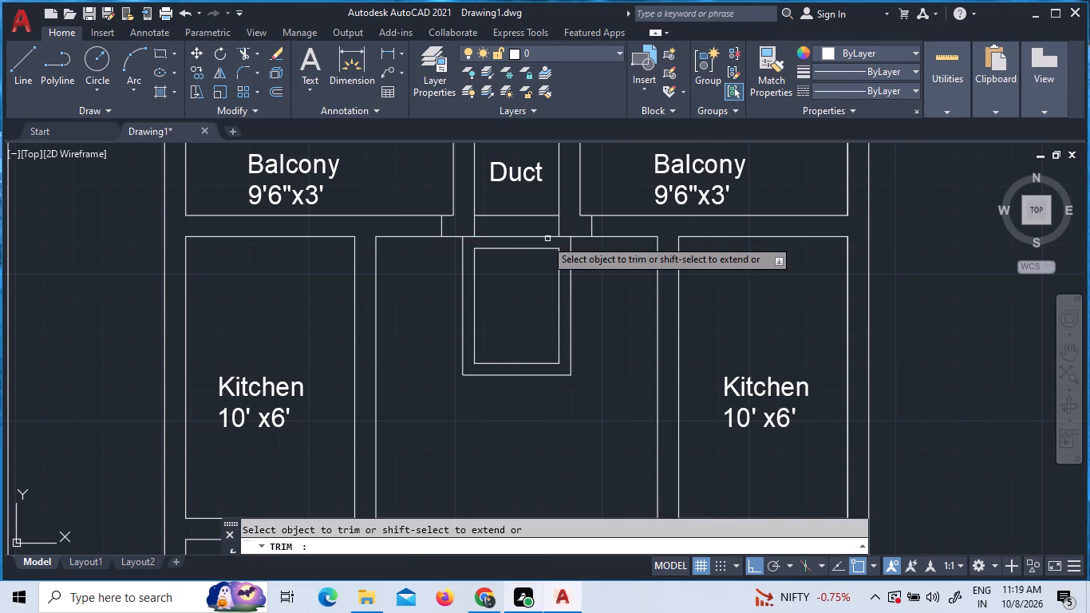
{"action": "left_click", "coordinate": [476, 224]}
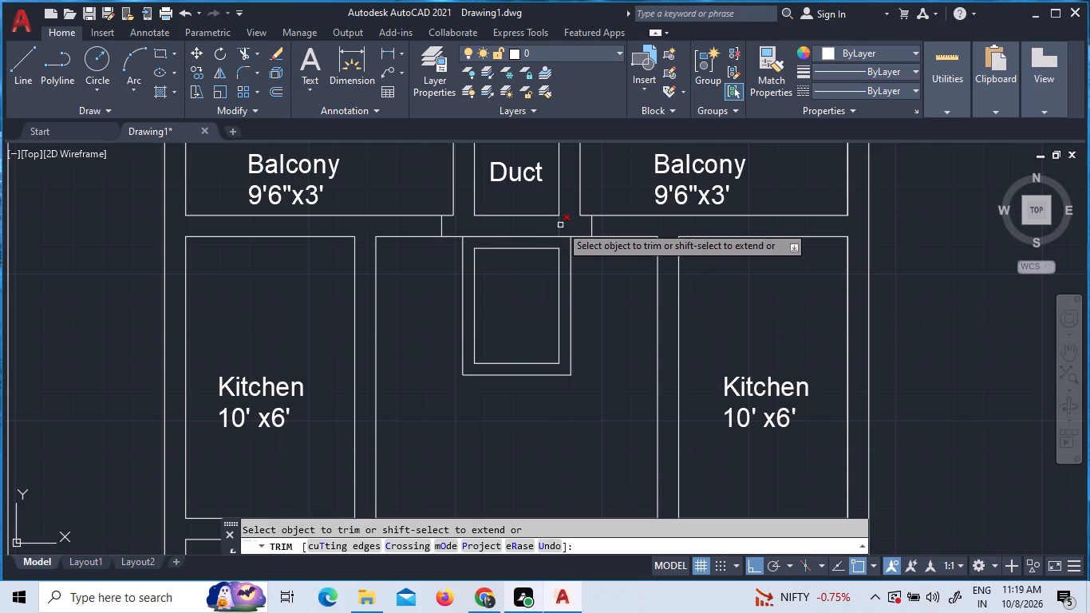
{"action": "left_click", "coordinate": [560, 225]}
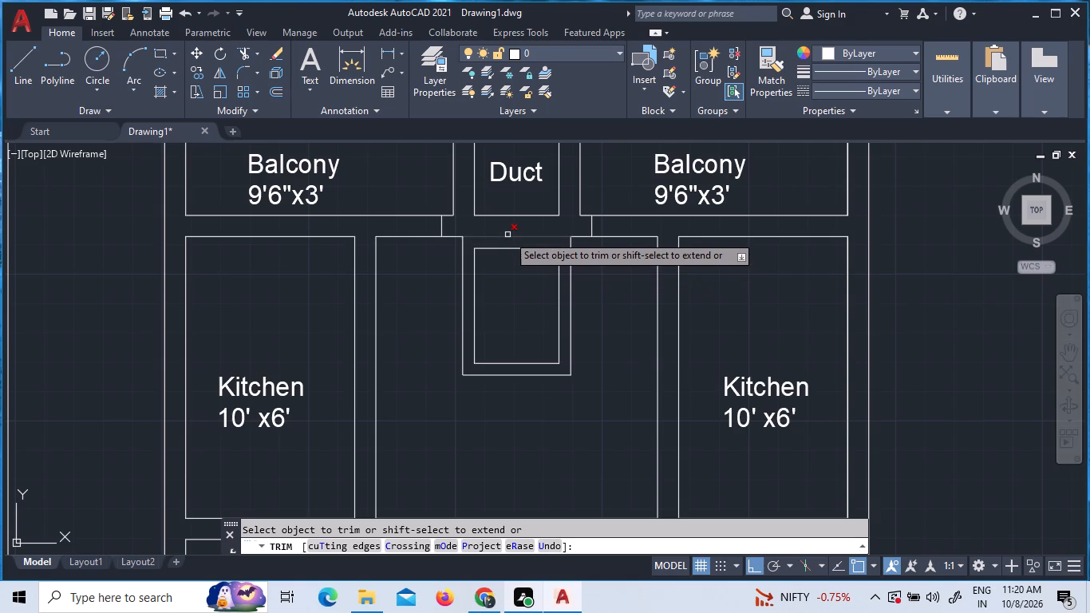
{"action": "left_click", "coordinate": [507, 235]}
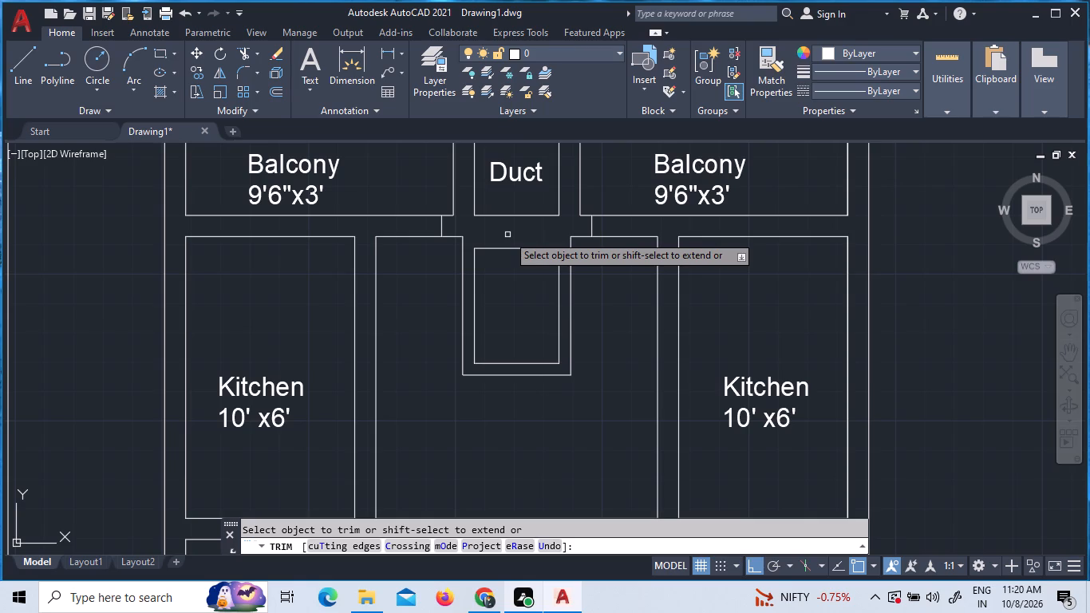
{"action": "key", "text": "Escape"}
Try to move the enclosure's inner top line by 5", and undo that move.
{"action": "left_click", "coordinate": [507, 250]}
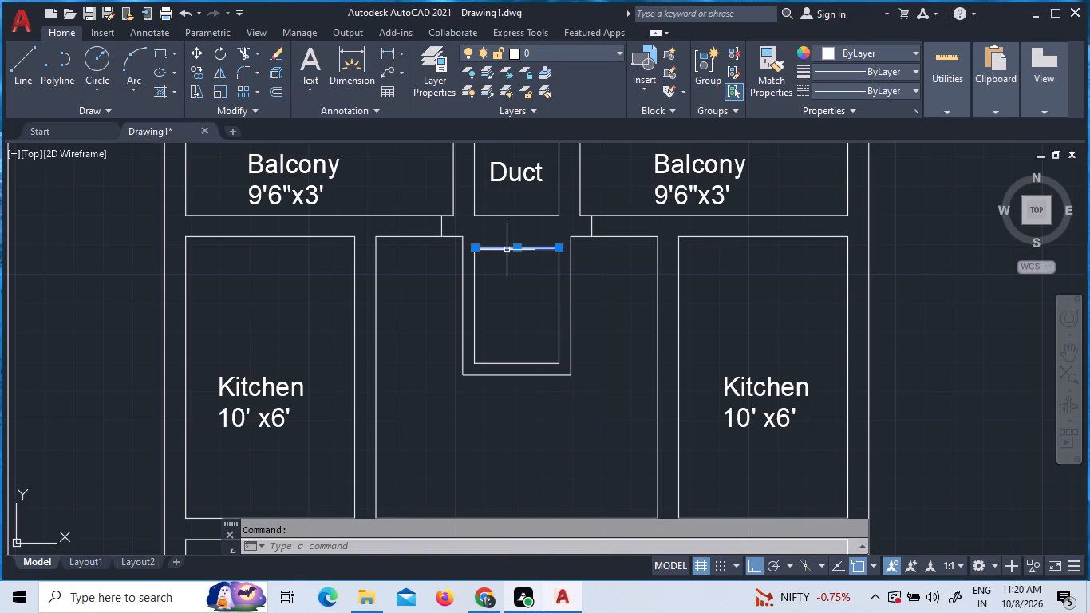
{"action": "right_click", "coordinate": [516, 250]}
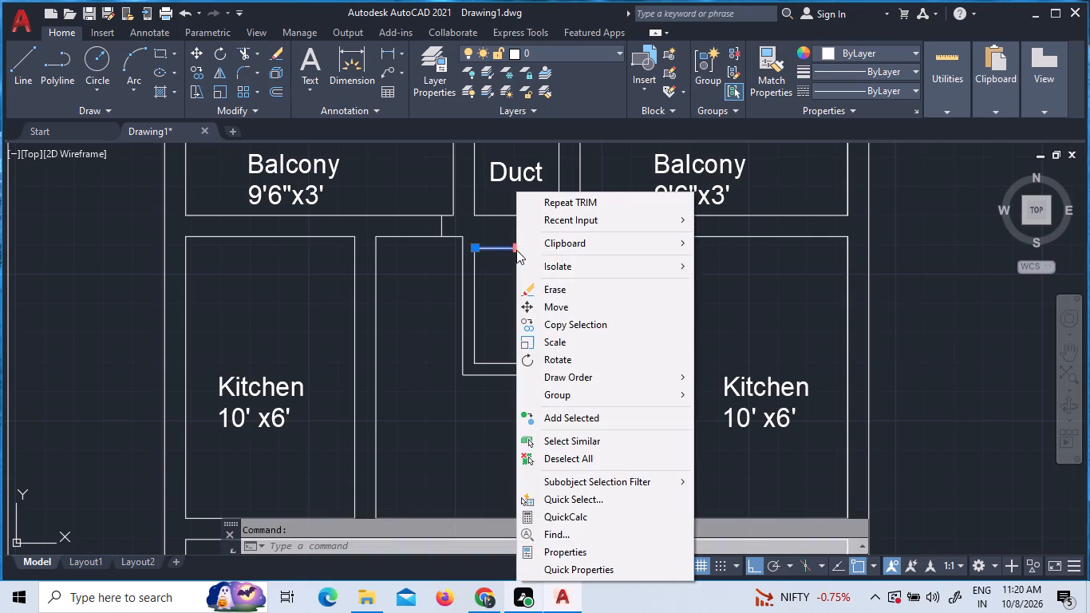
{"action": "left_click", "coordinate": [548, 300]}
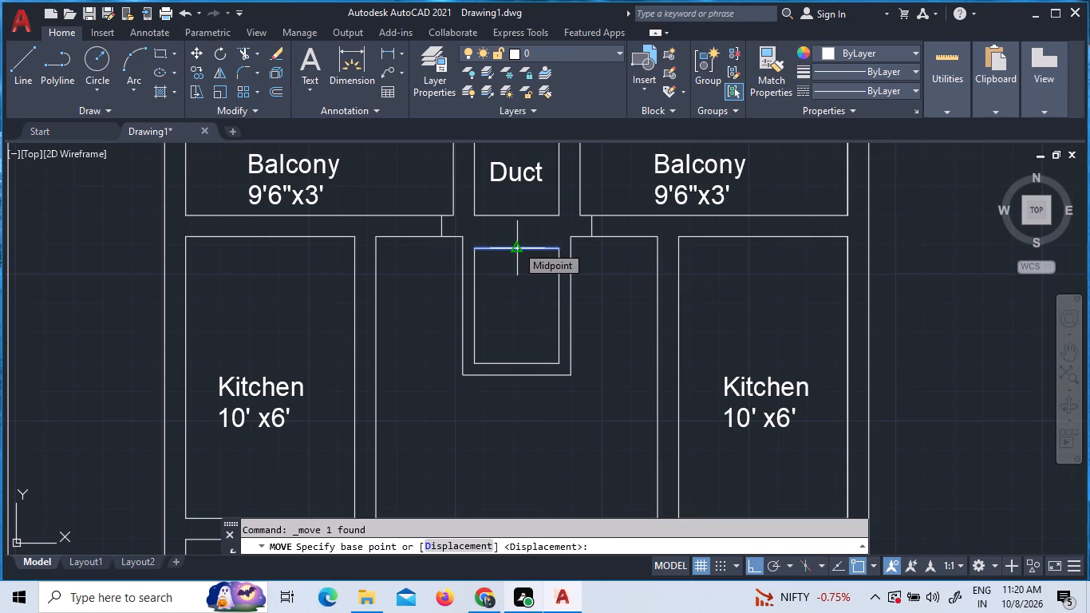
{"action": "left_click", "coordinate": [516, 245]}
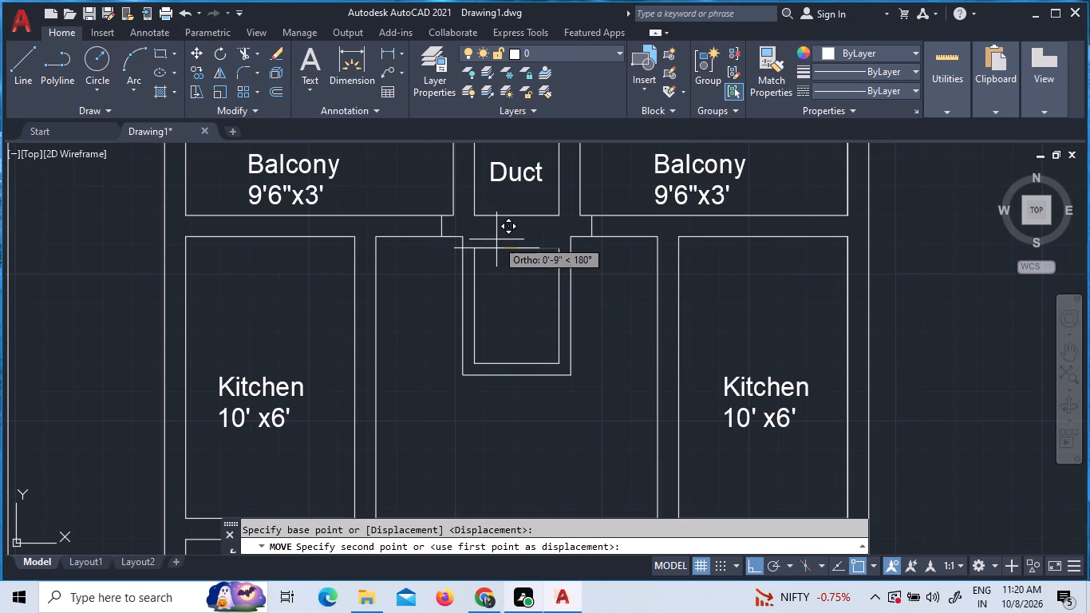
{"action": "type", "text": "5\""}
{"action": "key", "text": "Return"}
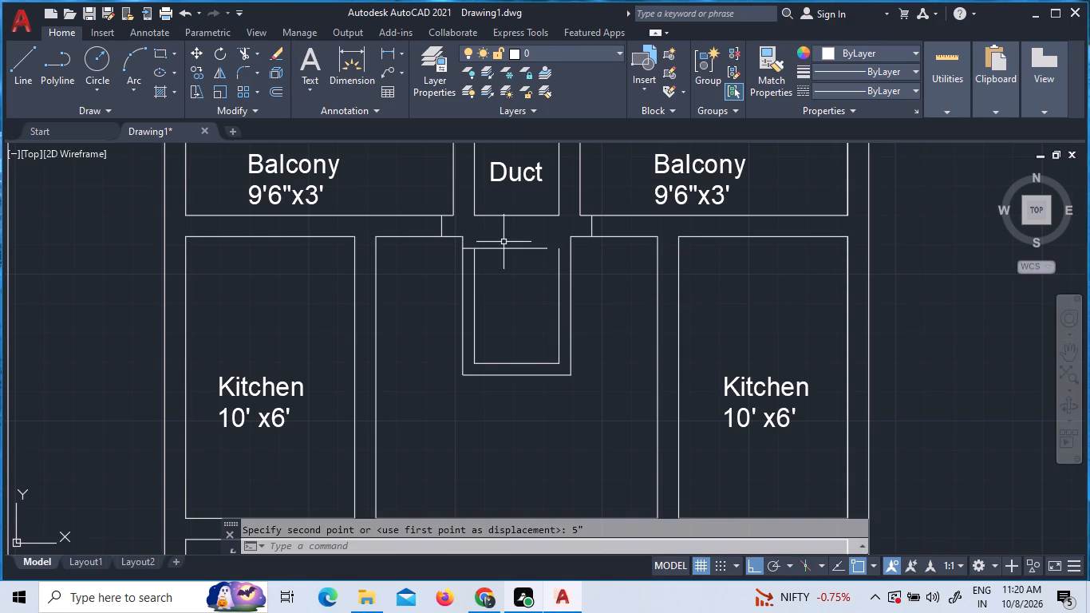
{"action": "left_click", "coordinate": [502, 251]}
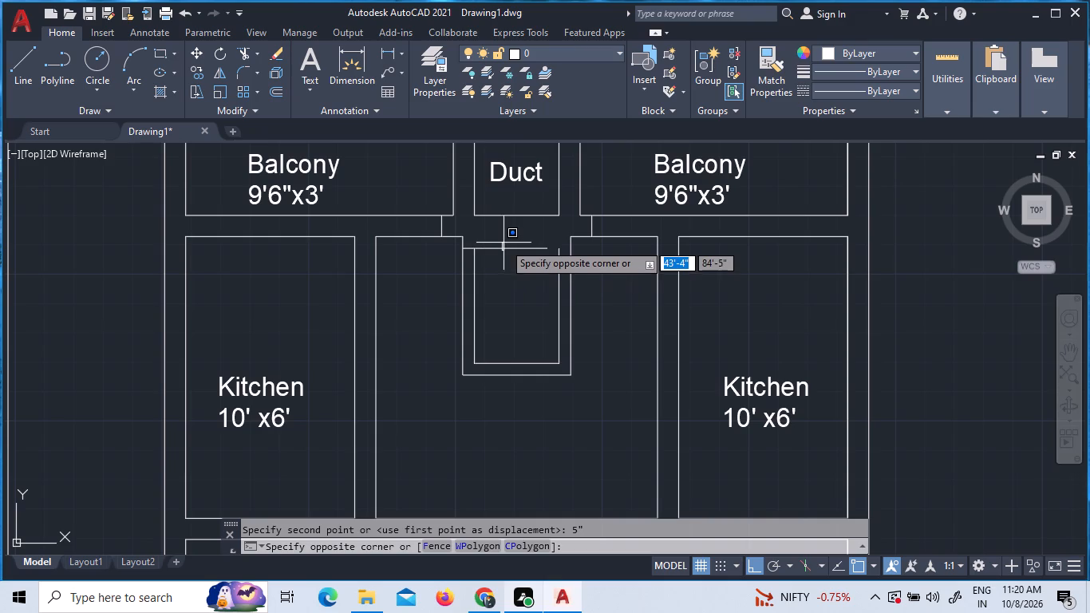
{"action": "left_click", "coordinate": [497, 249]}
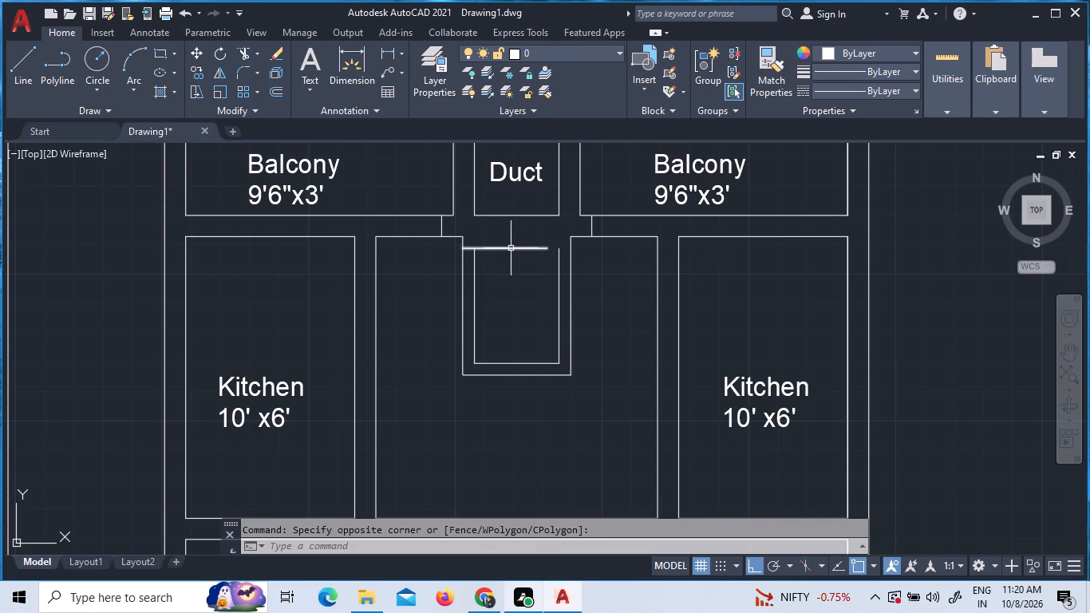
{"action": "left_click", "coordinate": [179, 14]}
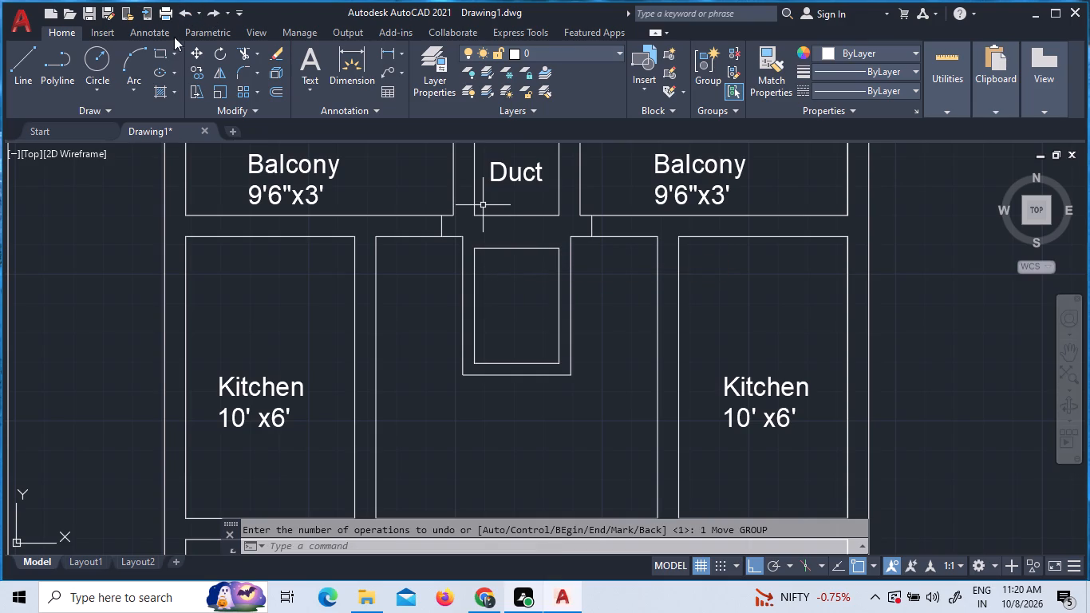
Move the enclosure's inner top line up about 5", to the level of the middle room's top line.
{"action": "left_click", "coordinate": [515, 248]}
{"action": "right_click", "coordinate": [516, 246]}
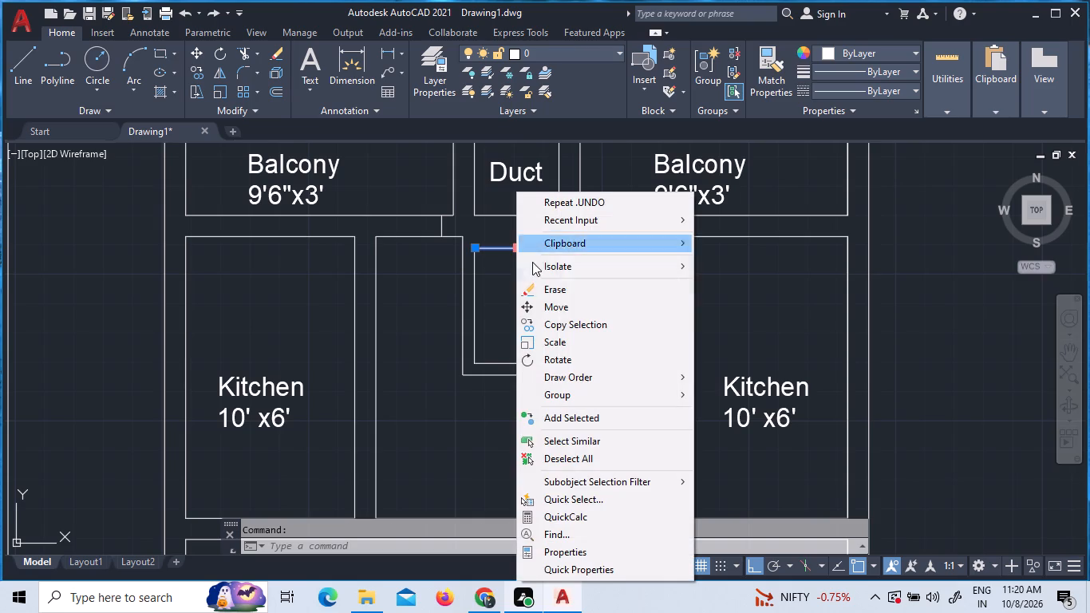
{"action": "left_click", "coordinate": [548, 307]}
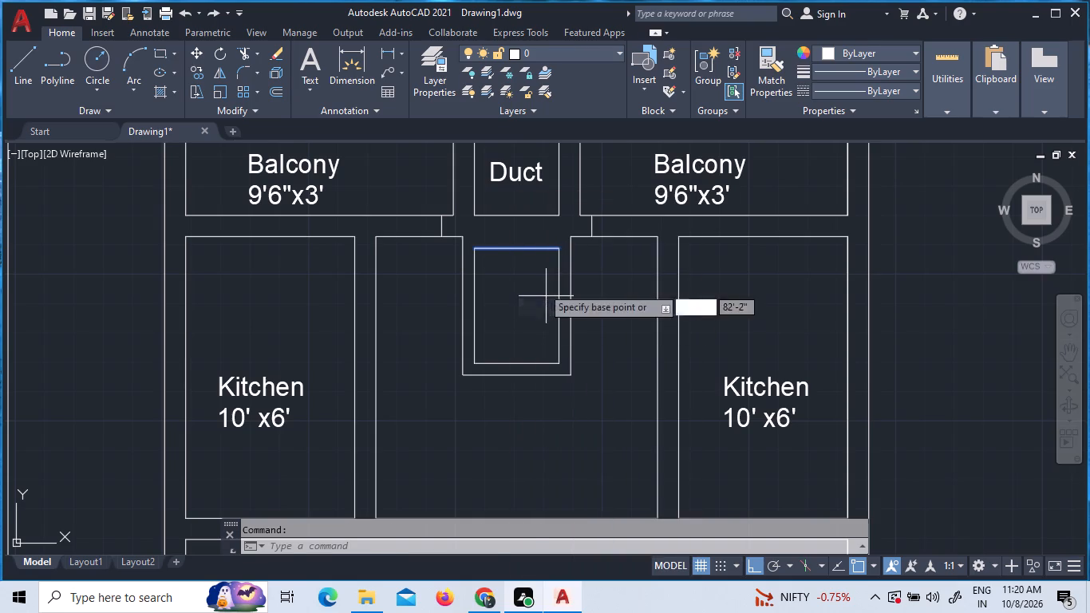
{"action": "left_click", "coordinate": [515, 246]}
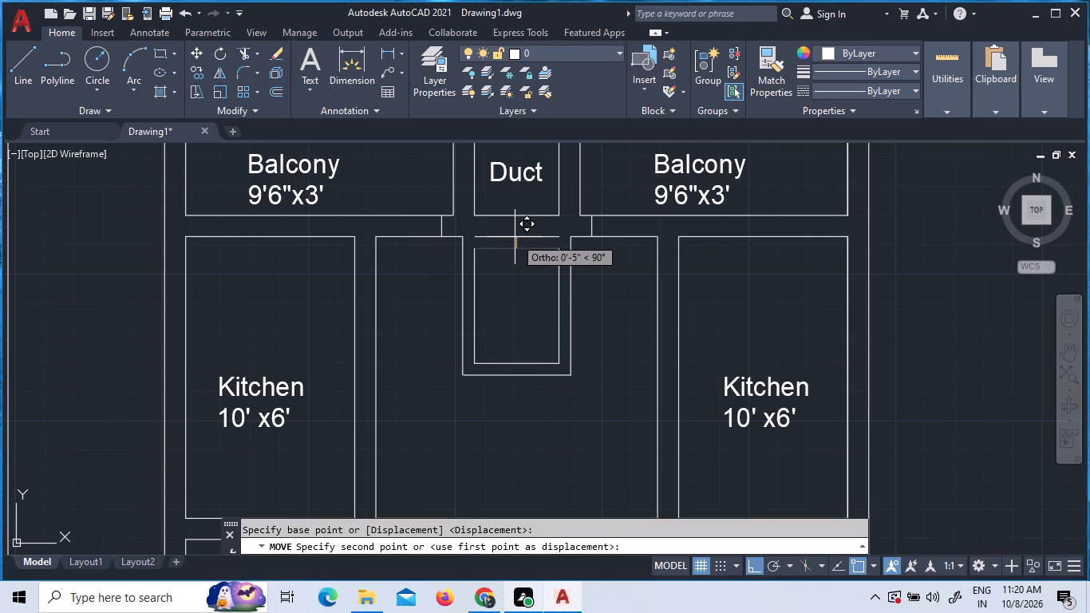
{"action": "left_click", "coordinate": [515, 237]}
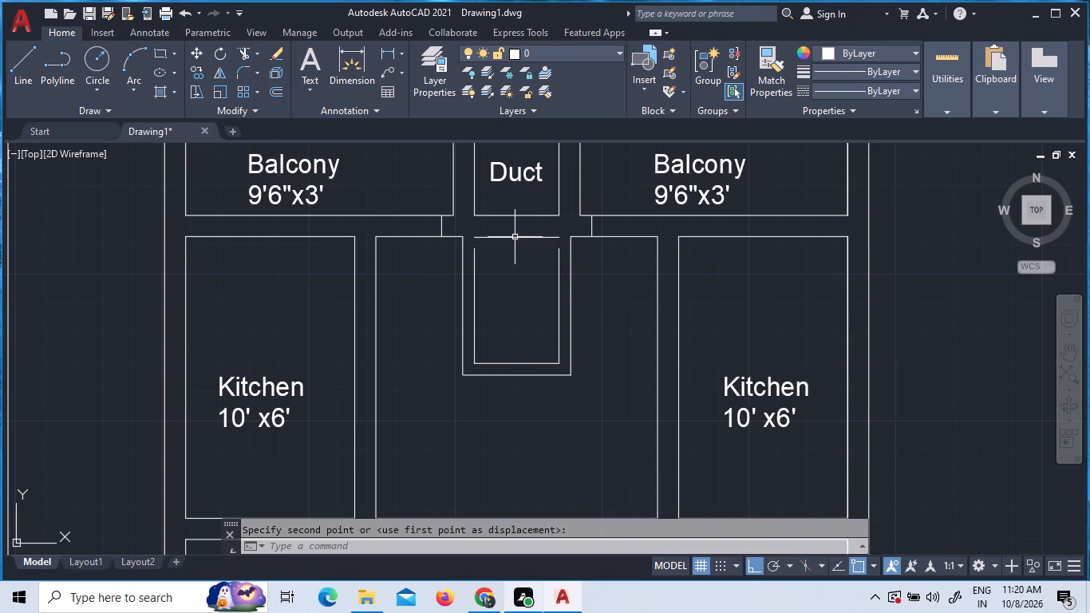
{"action": "key", "text": "e"}
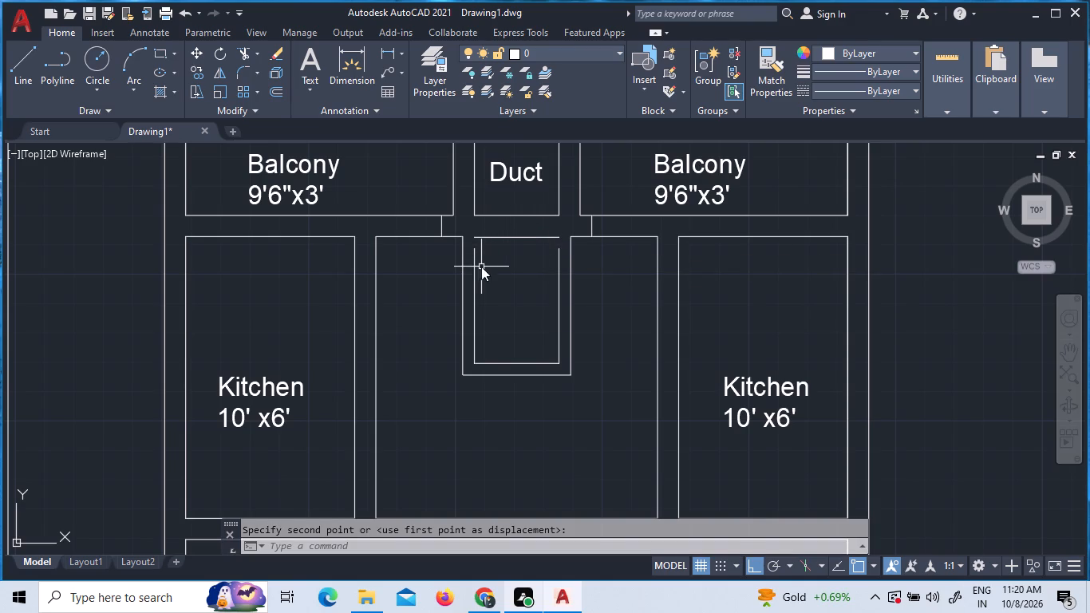
{"action": "key", "text": "Escape"}
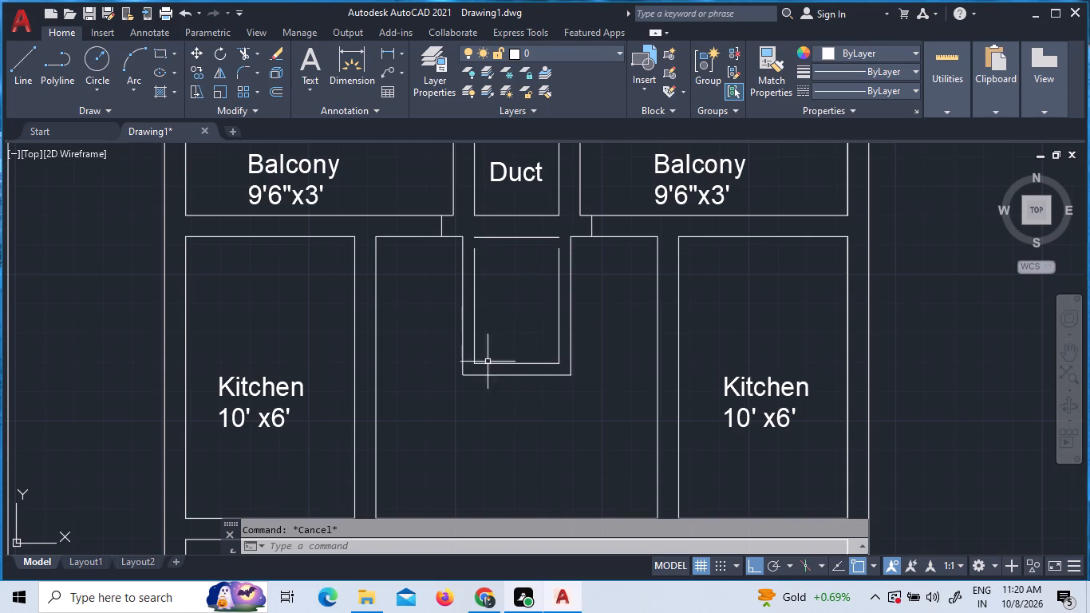
Move the enclosure's two inner vertical lines and inner bottom line together up about 4", towards the raised inner top line.
{"action": "left_click", "coordinate": [516, 368]}
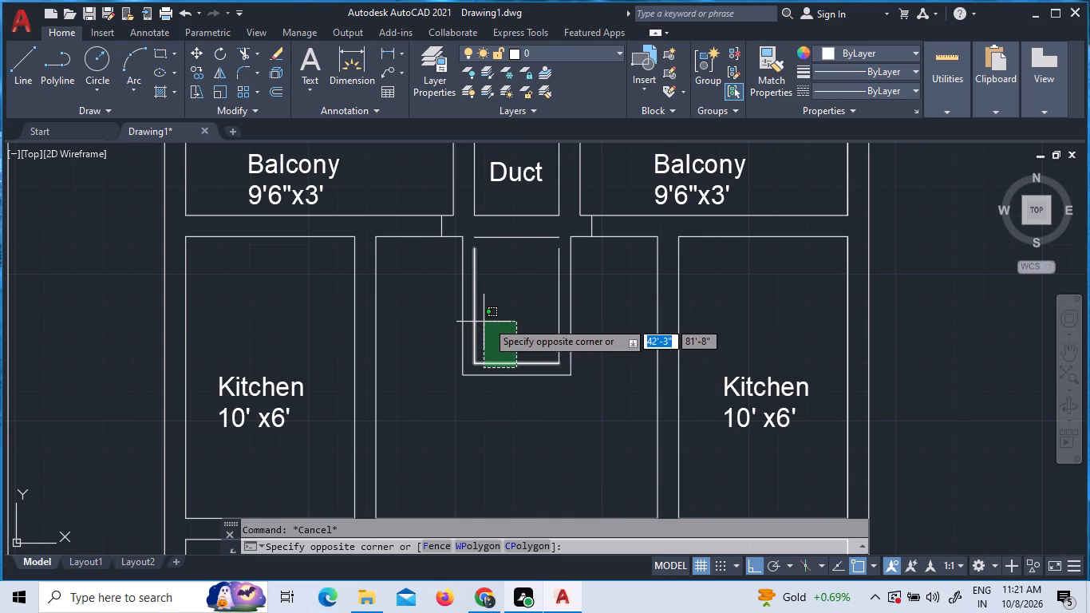
{"action": "key", "text": "Escape"}
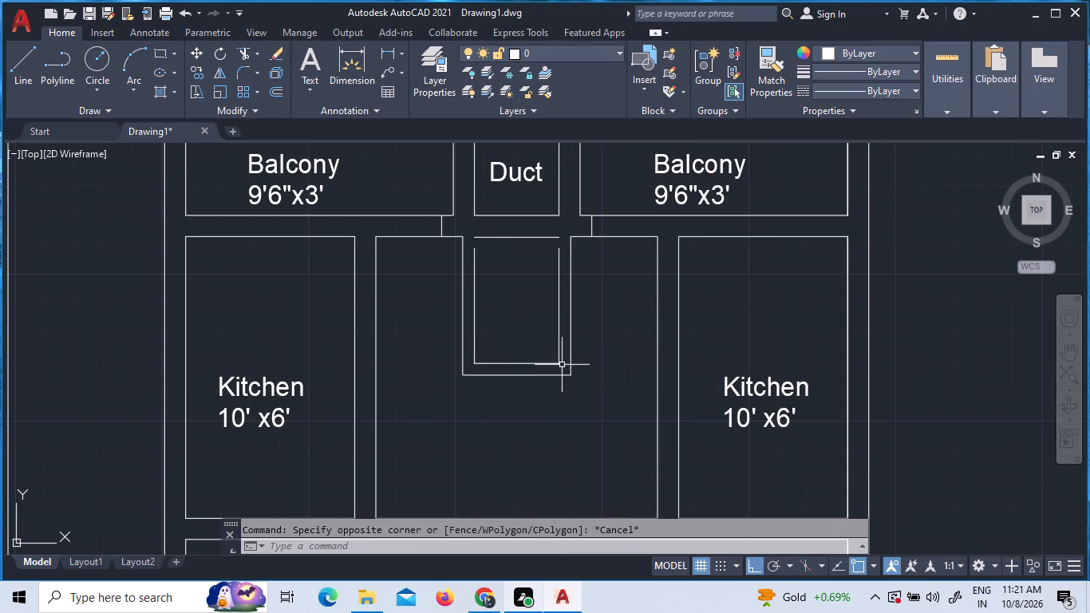
{"action": "left_click", "coordinate": [563, 366]}
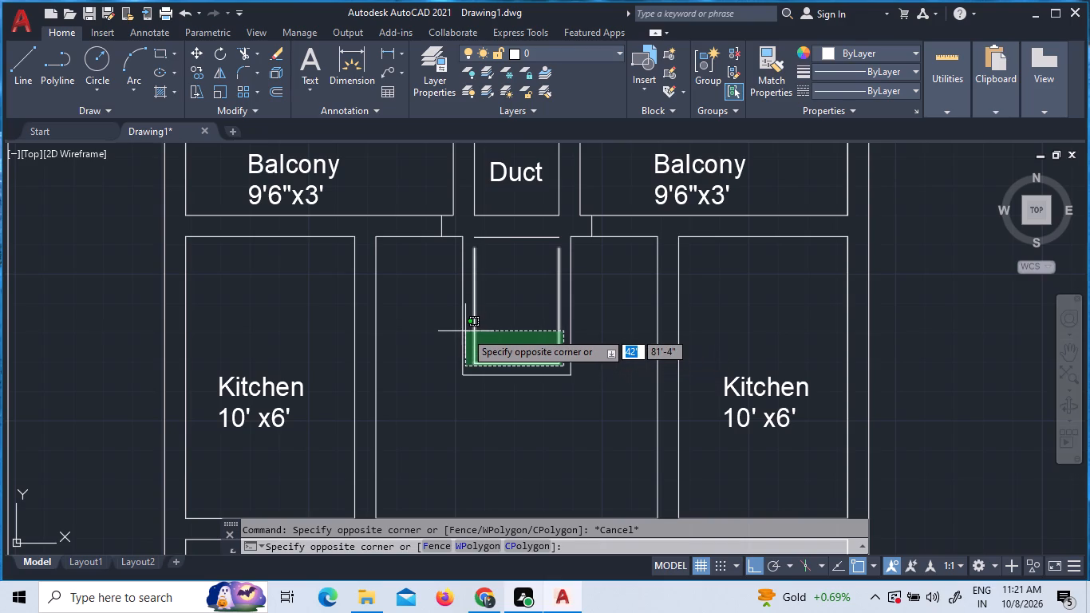
{"action": "left_click", "coordinate": [470, 331]}
{"action": "right_click", "coordinate": [508, 321]}
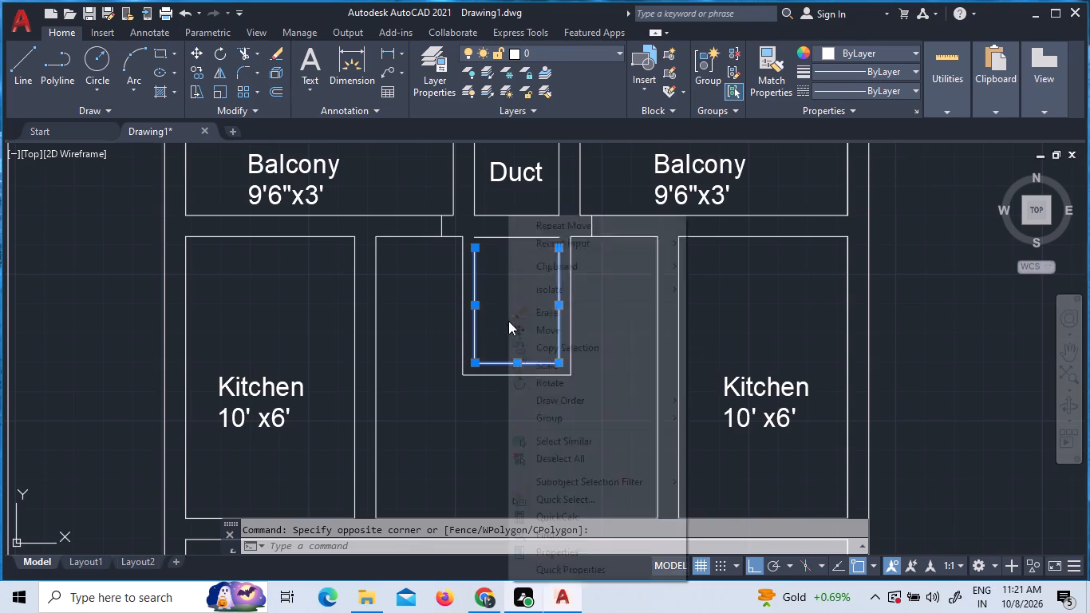
{"action": "left_click", "coordinate": [546, 338]}
{"action": "left_click", "coordinate": [538, 326]}
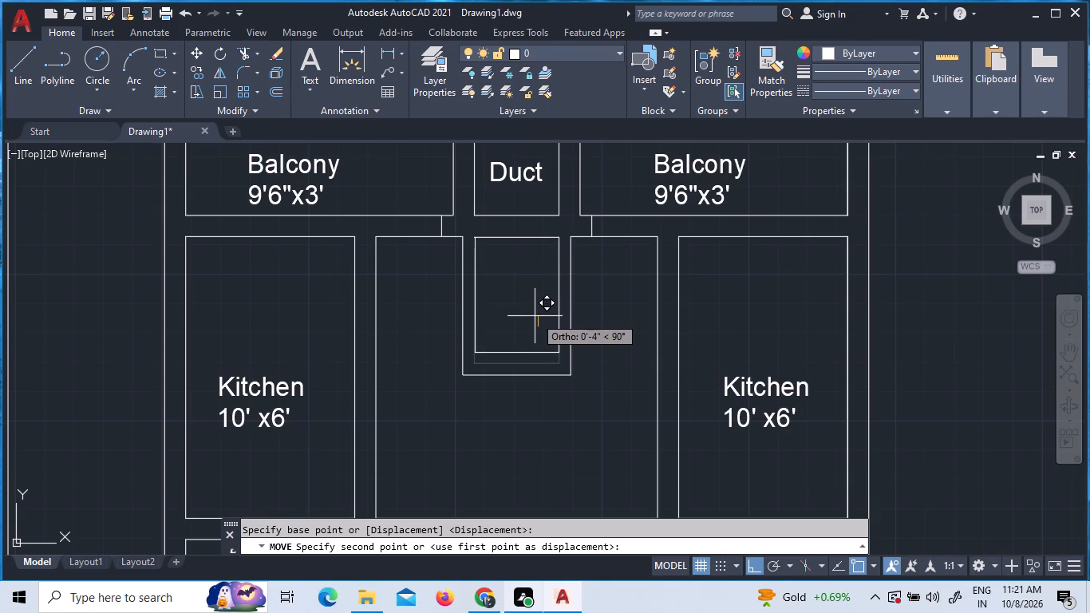
{"action": "left_click", "coordinate": [535, 316]}
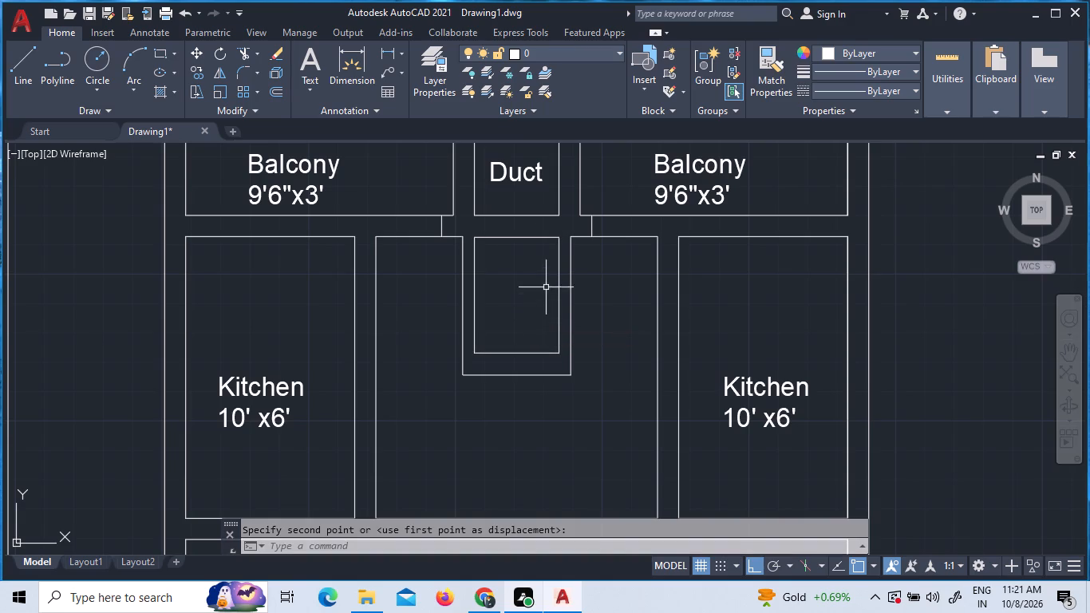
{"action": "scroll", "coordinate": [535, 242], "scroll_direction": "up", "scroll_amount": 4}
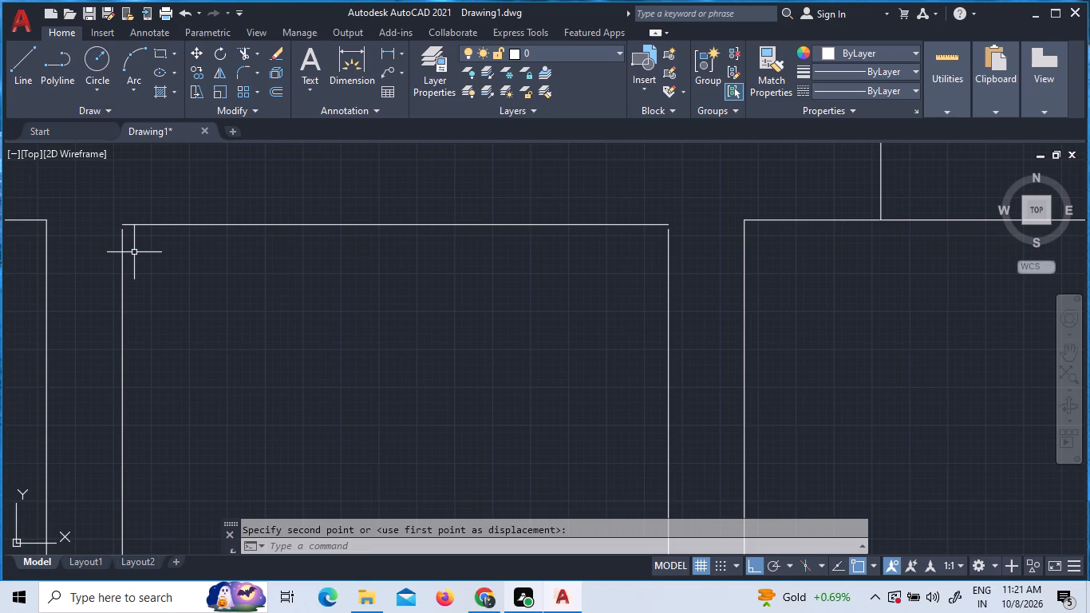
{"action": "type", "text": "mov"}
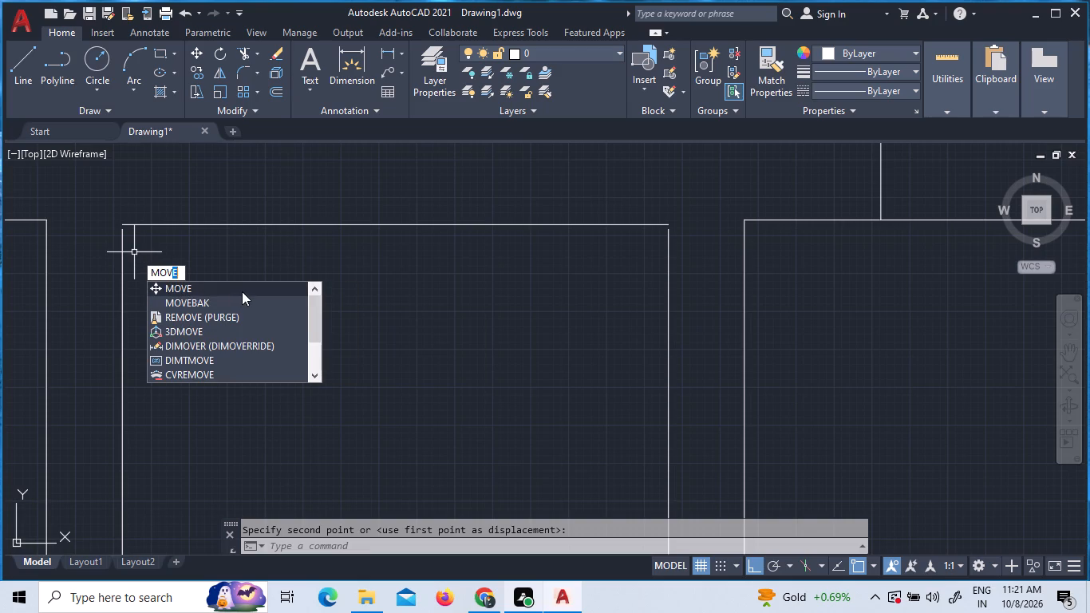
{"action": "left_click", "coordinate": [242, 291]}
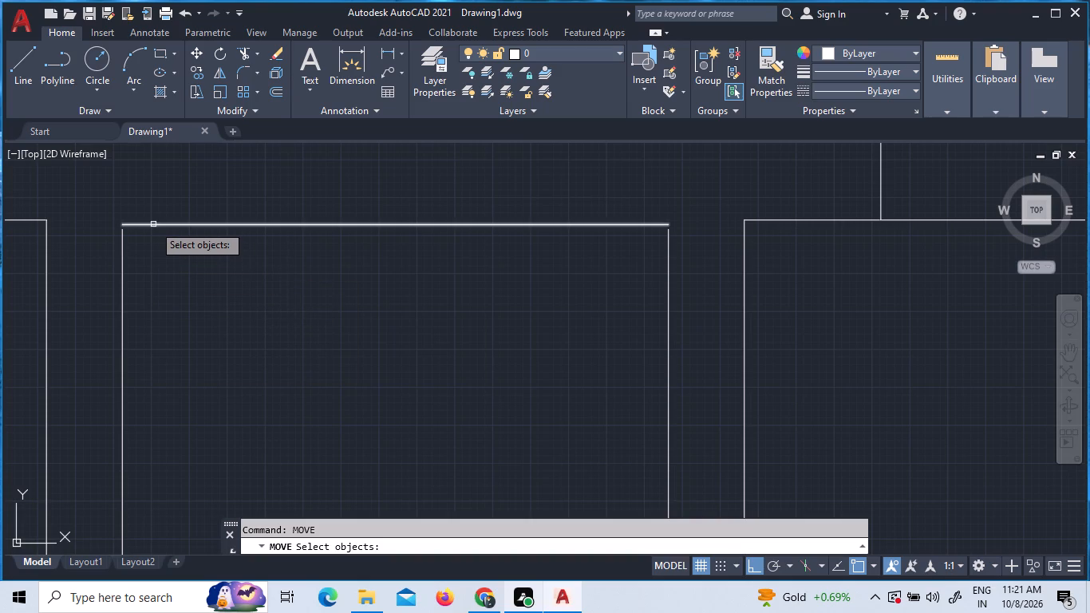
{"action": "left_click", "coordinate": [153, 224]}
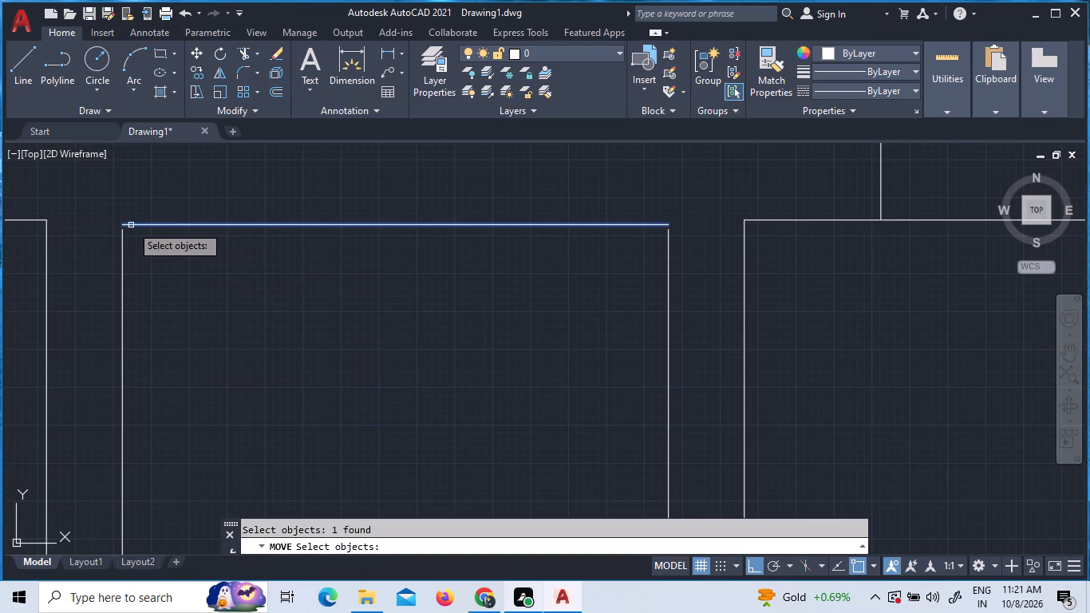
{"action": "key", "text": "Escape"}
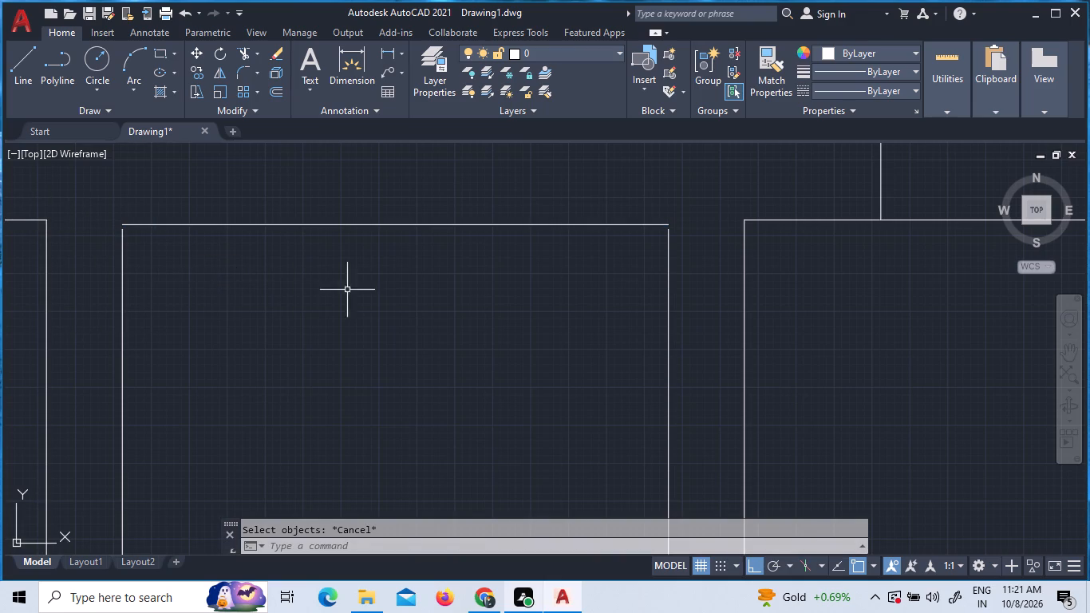
Extend the right part of the middle room's top line across the enclosure to its left outer vertical.
{"action": "left_click", "coordinate": [639, 227]}
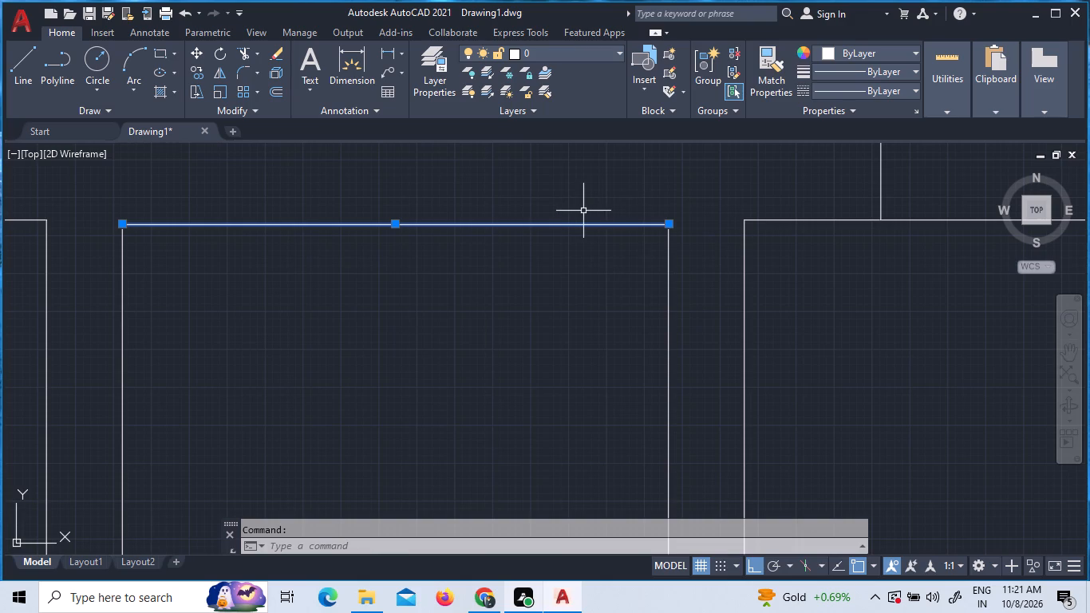
{"action": "key", "text": "Escape"}
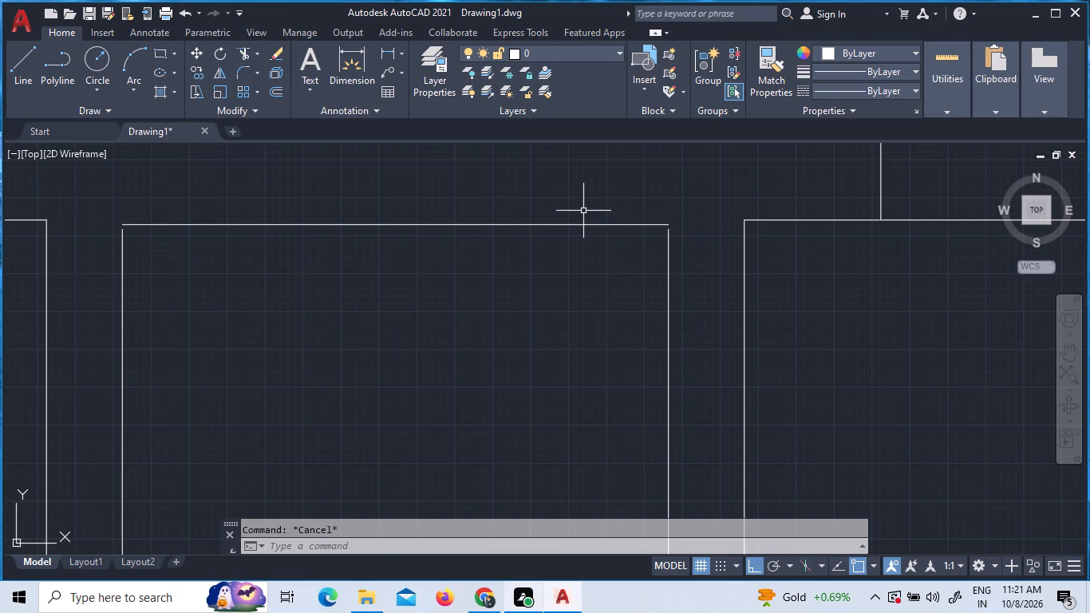
{"action": "type", "text": "ex"}
{"action": "key", "text": "space"}
{"action": "key", "text": "space"}
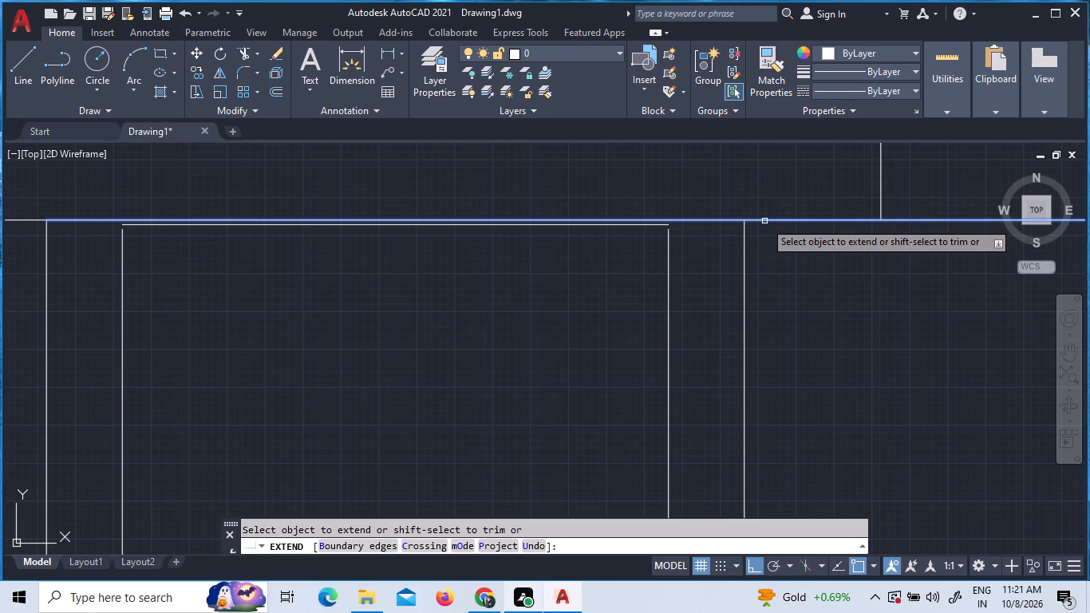
{"action": "left_click", "coordinate": [764, 221]}
{"action": "key", "text": "Escape"}
Delete the enclosure's separate inner top line just below the middle room's top line.
{"action": "left_click", "coordinate": [598, 226]}
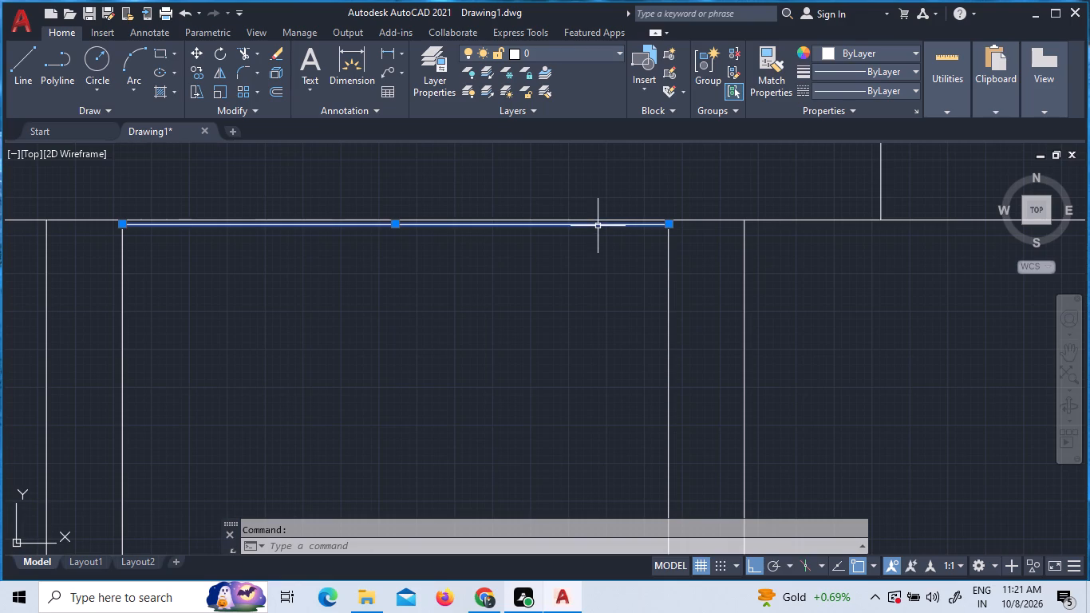
{"action": "key", "text": "Delete"}
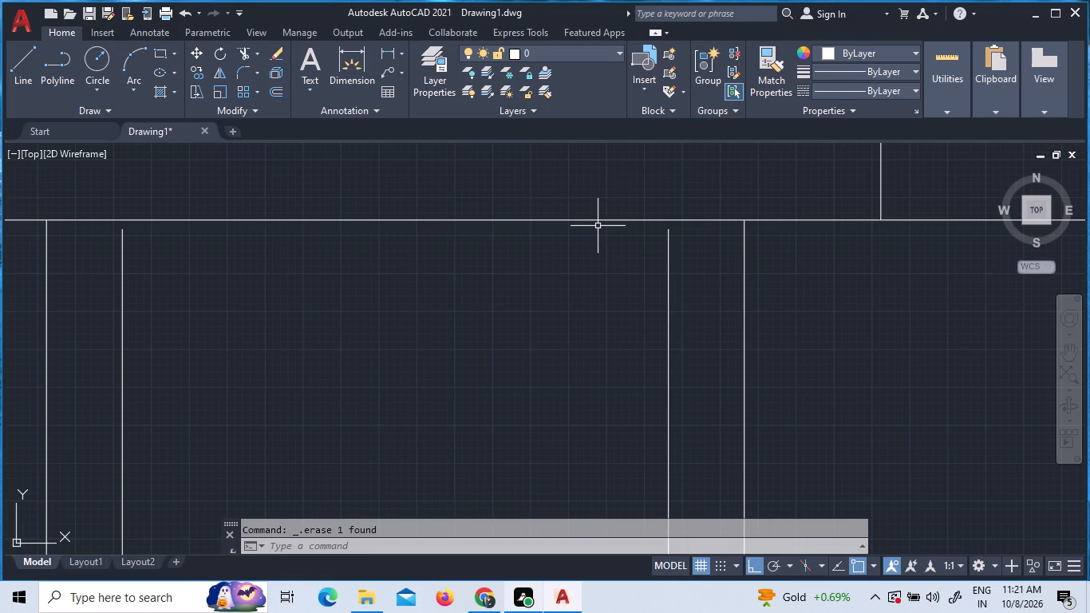
Move the enclosure's right inner vertical line up about 1" to meet the middle room's top line.
{"action": "left_click", "coordinate": [668, 243]}
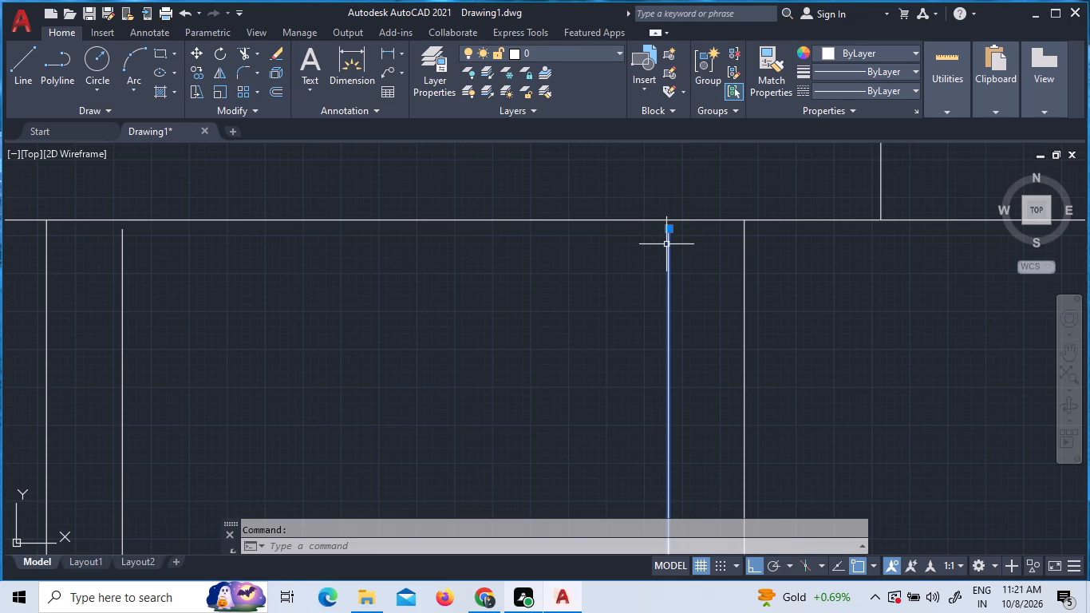
{"action": "right_click", "coordinate": [670, 231]}
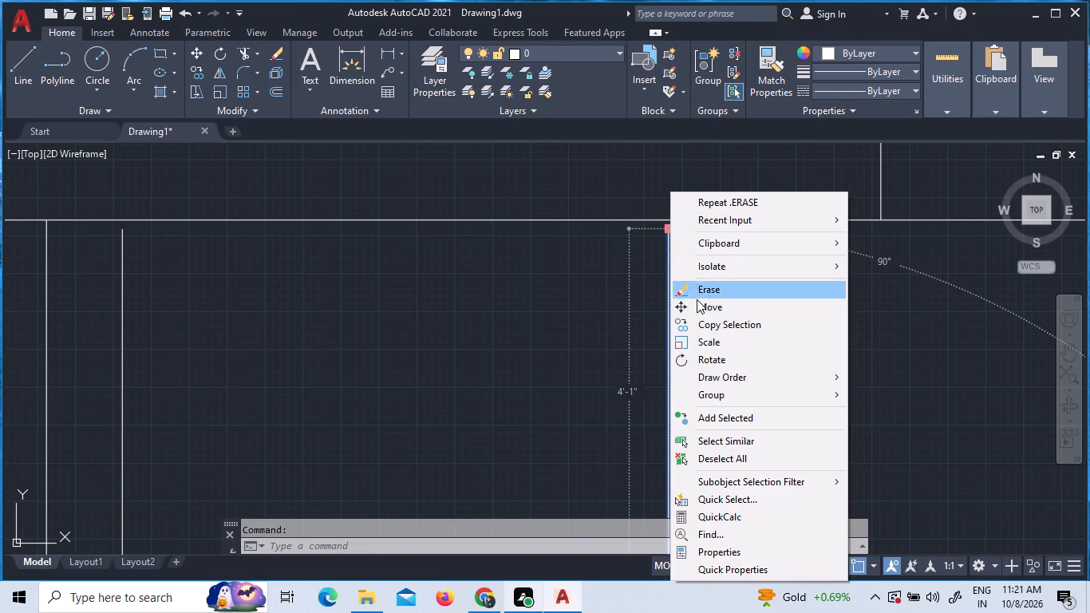
{"action": "left_click", "coordinate": [697, 299]}
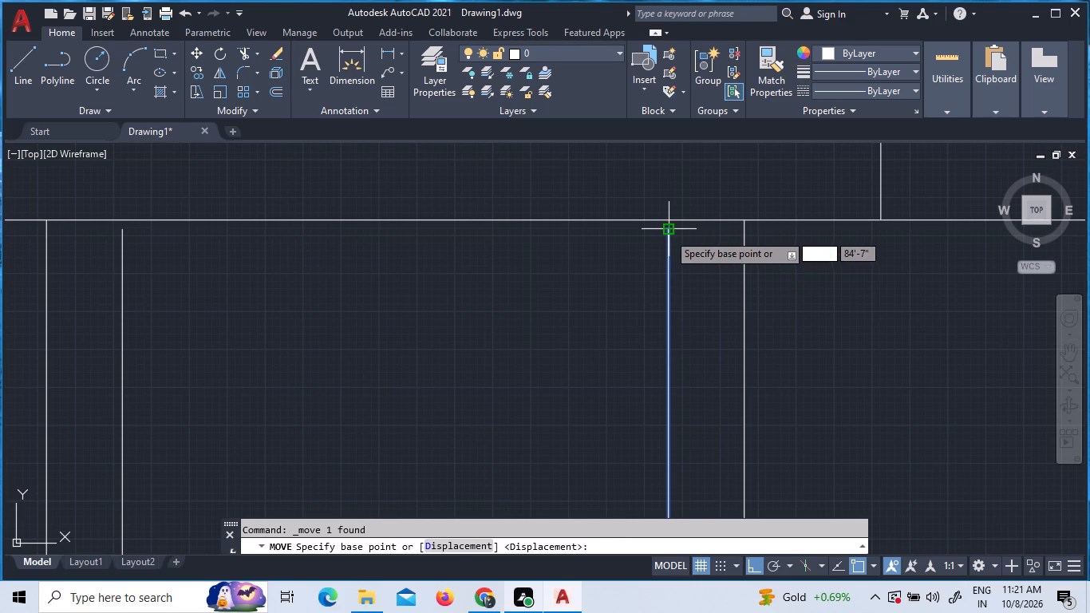
{"action": "left_click", "coordinate": [668, 233]}
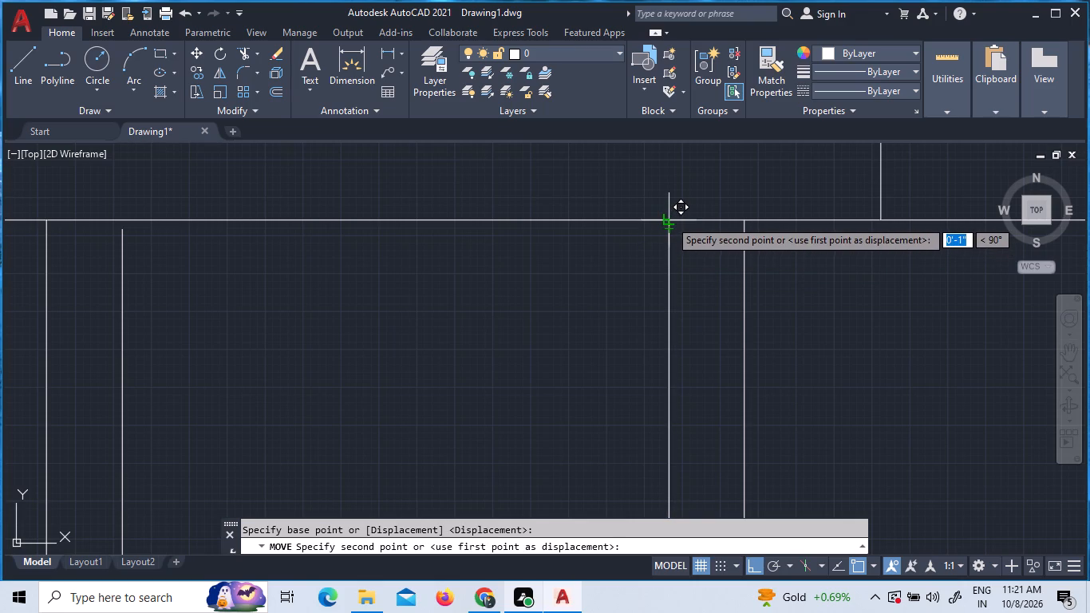
{"action": "scroll", "coordinate": [669, 219], "scroll_direction": "up", "scroll_amount": 4}
{"action": "left_click", "coordinate": [663, 228]}
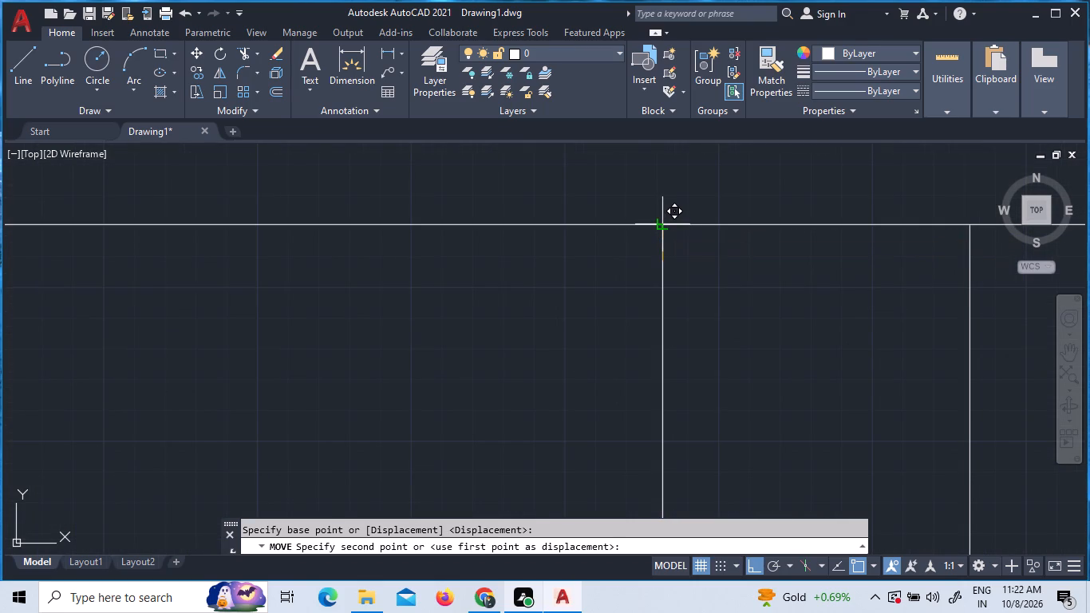
Move the enclosure's left inner vertical line up about 1" to meet the middle room's top line.
{"action": "scroll", "coordinate": [663, 228], "scroll_direction": "down", "scroll_amount": 7}
{"action": "scroll", "coordinate": [601, 242], "scroll_direction": "up", "scroll_amount": 2}
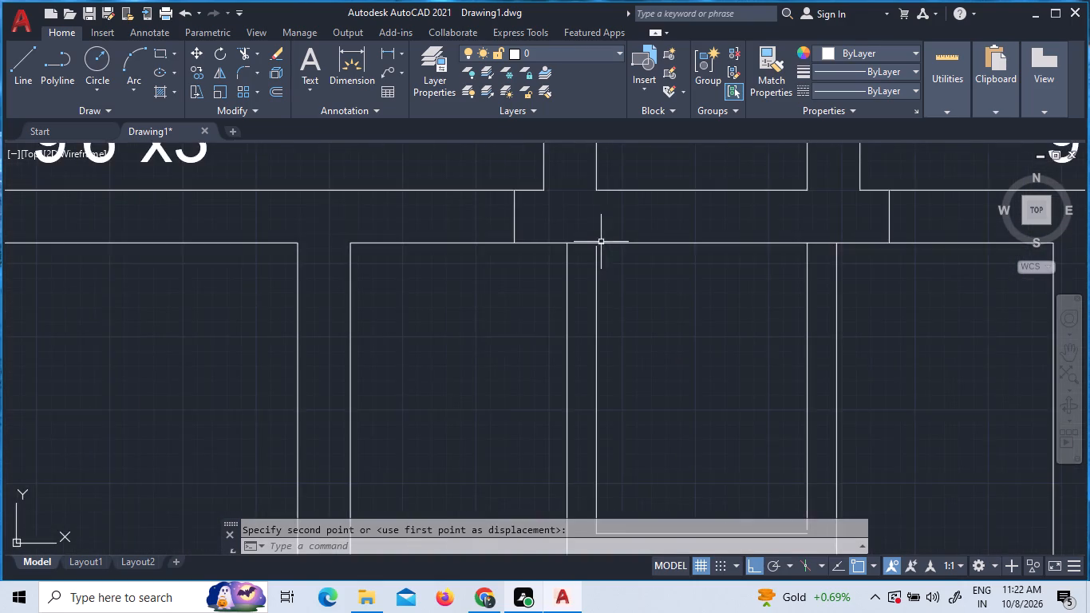
{"action": "scroll", "coordinate": [600, 242], "scroll_direction": "up", "scroll_amount": 4}
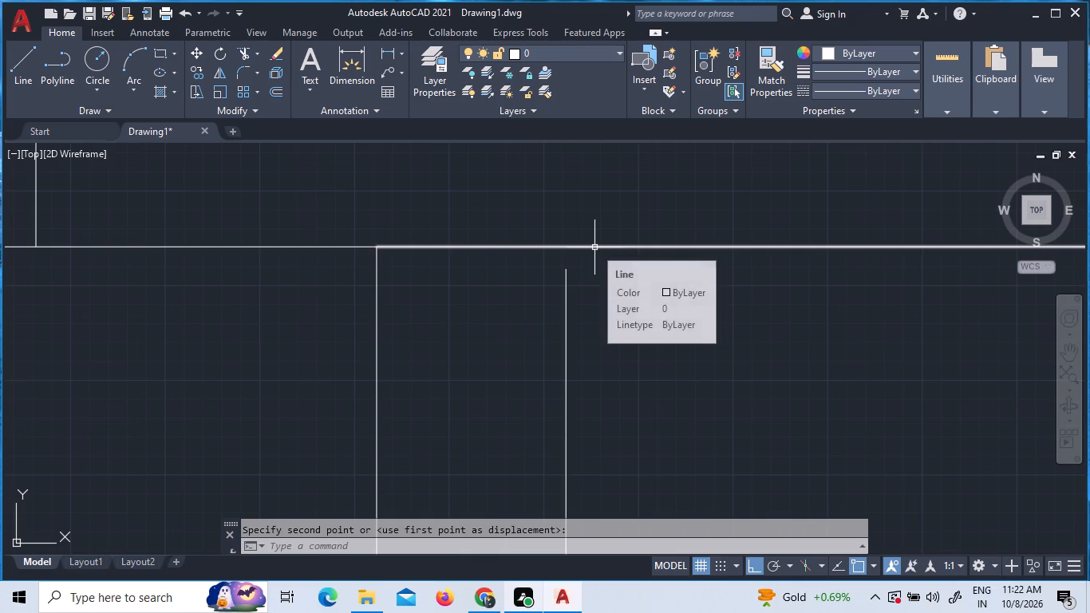
{"action": "type", "text": "mo"}
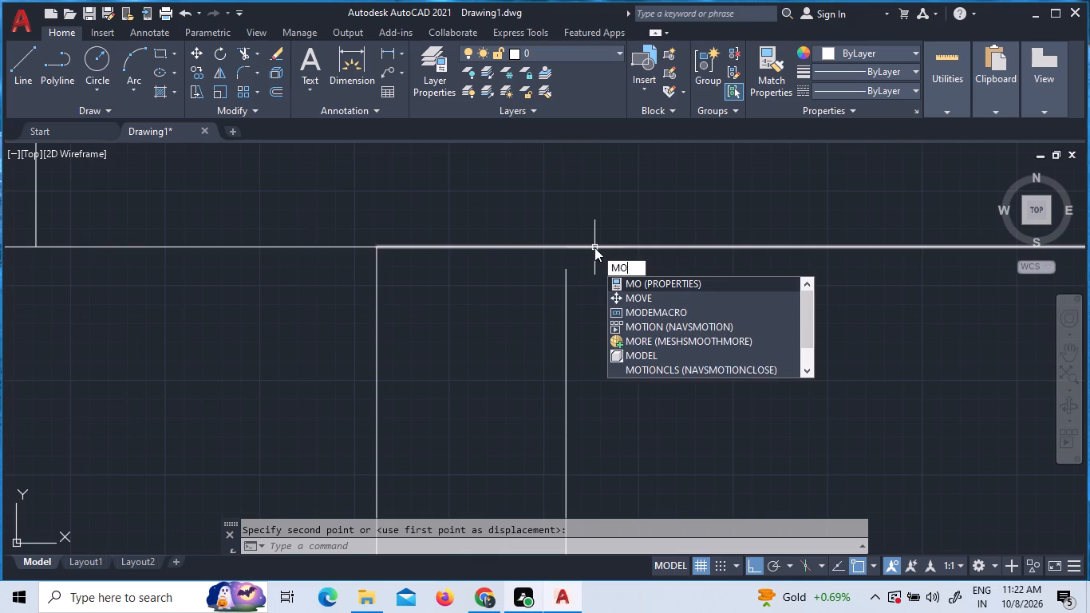
{"action": "key", "text": "v"}
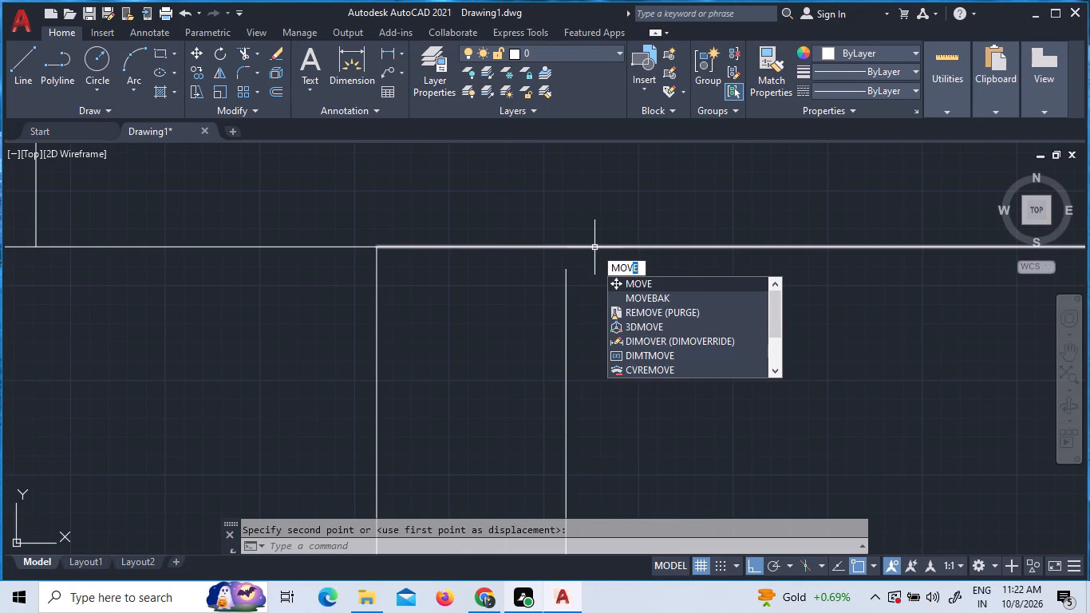
{"action": "left_click", "coordinate": [646, 278]}
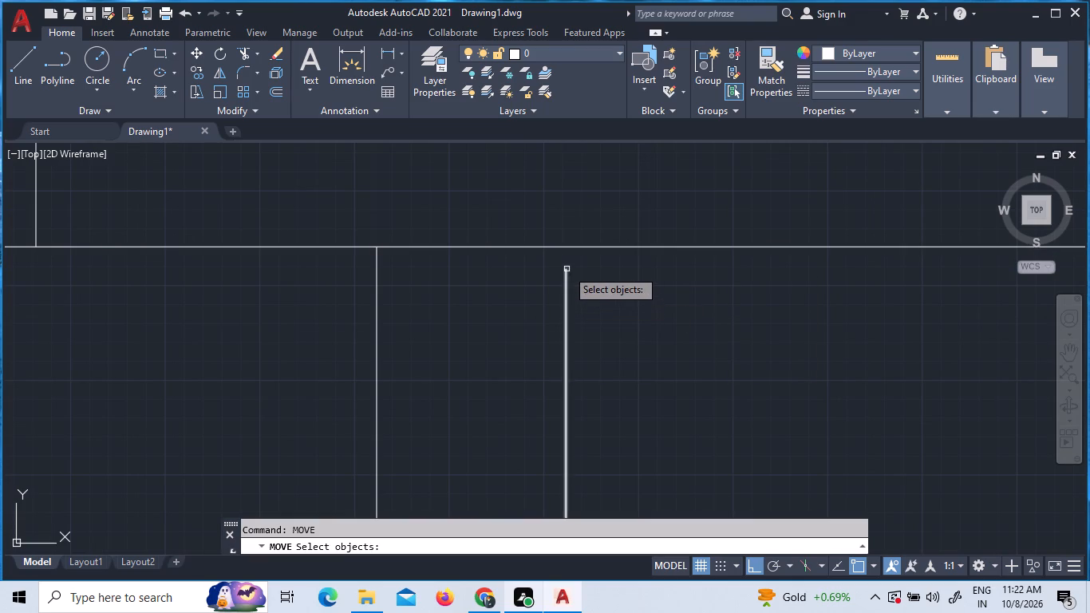
{"action": "left_click", "coordinate": [567, 269]}
{"action": "right_click", "coordinate": [564, 269]}
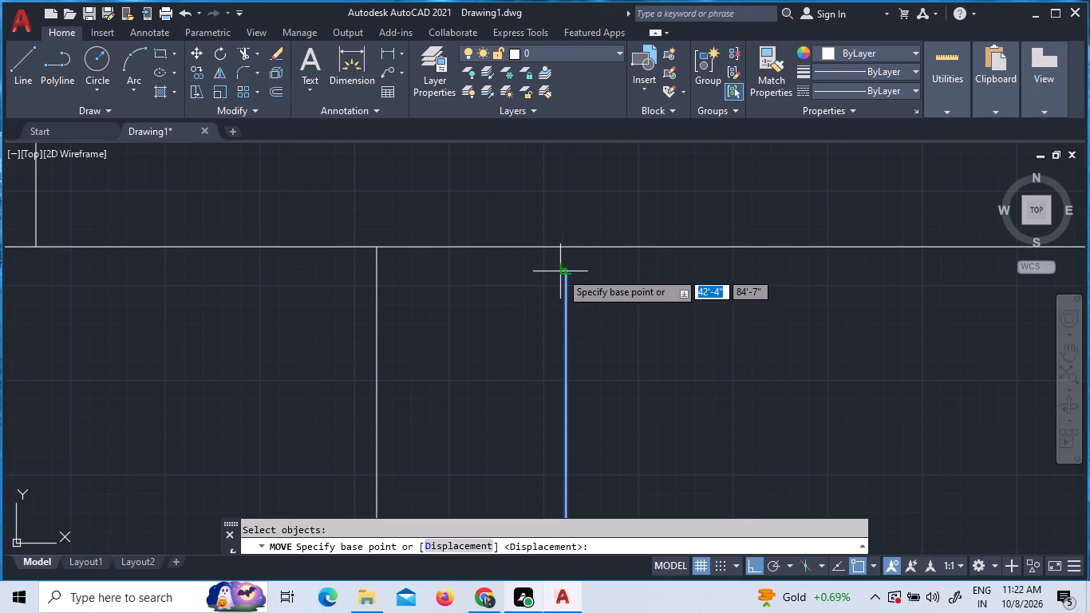
{"action": "left_click", "coordinate": [564, 271]}
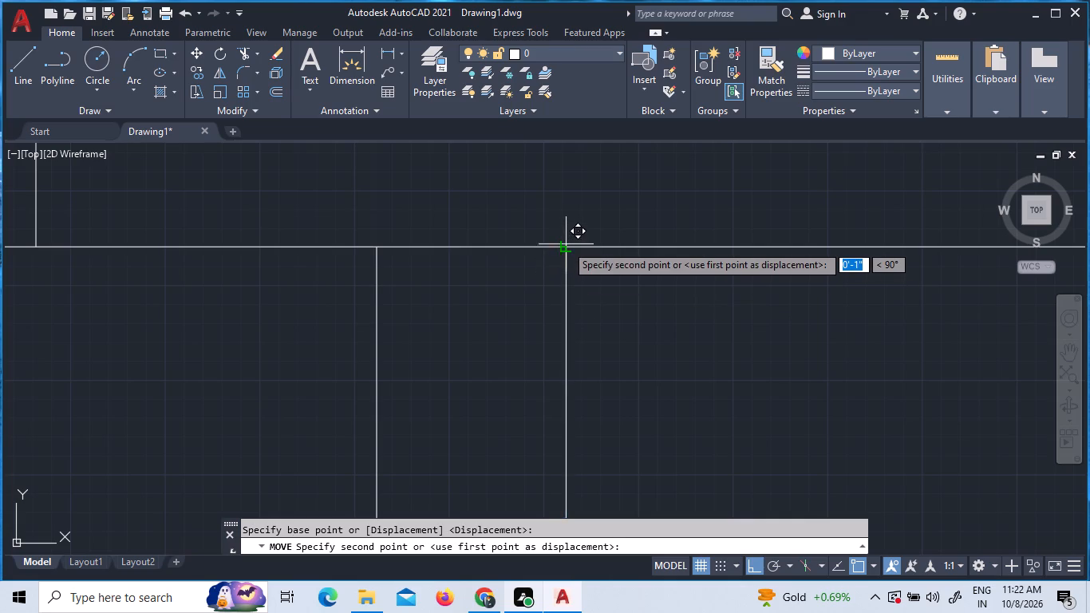
{"action": "left_click", "coordinate": [566, 244]}
Offset the middle room's top line over the enclosure 5" downward.
{"action": "scroll", "coordinate": [566, 243], "scroll_direction": "down", "scroll_amount": 3}
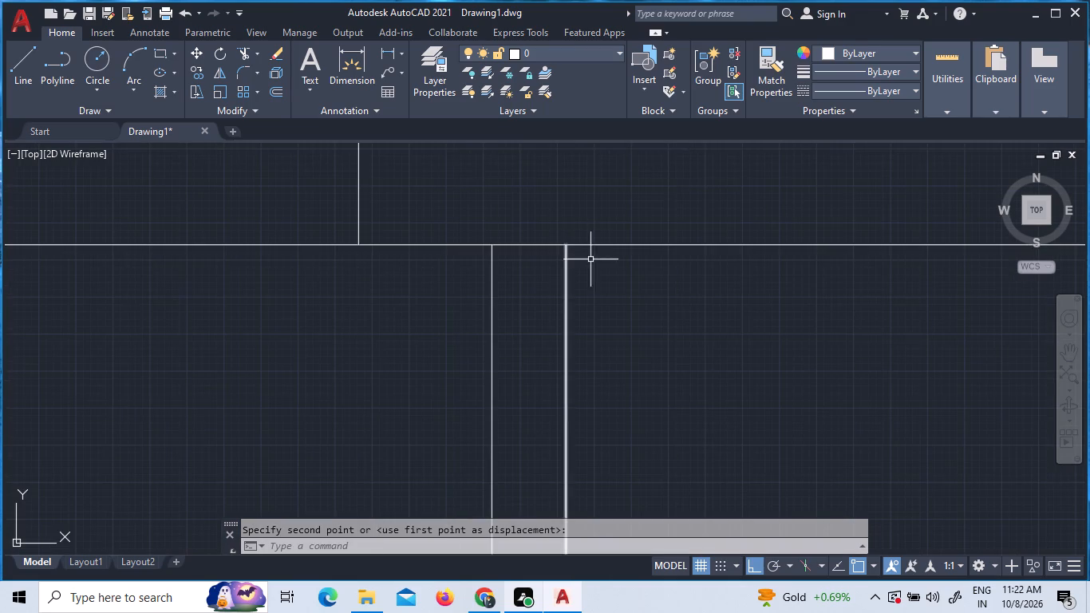
{"action": "scroll", "coordinate": [568, 235], "scroll_direction": "up", "scroll_amount": 8}
{"action": "scroll", "coordinate": [572, 263], "scroll_direction": "down", "scroll_amount": 10}
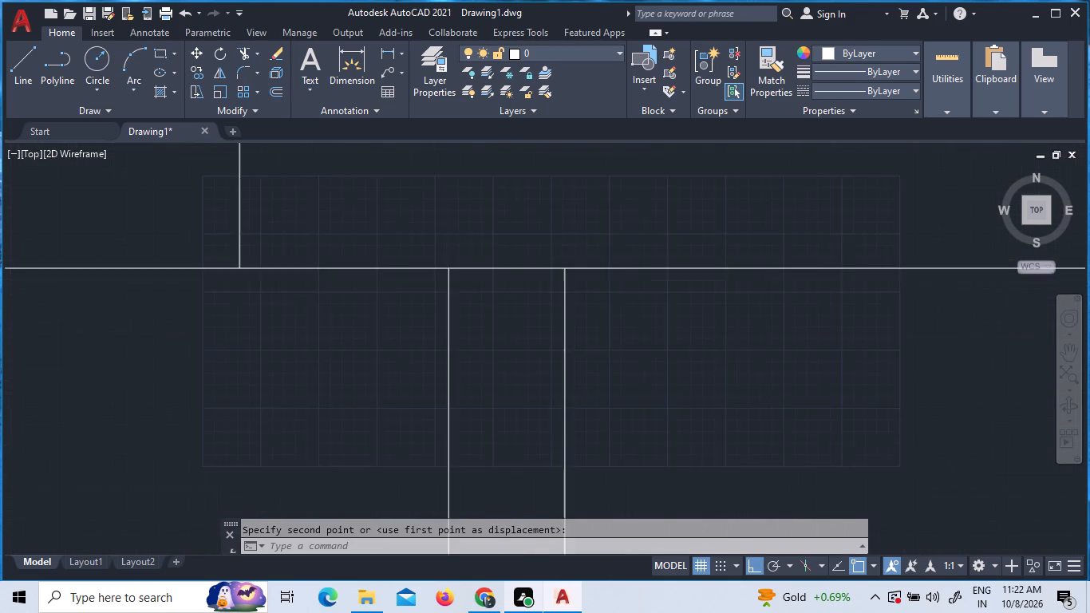
{"action": "scroll", "coordinate": [572, 264], "scroll_direction": "down", "scroll_amount": 4}
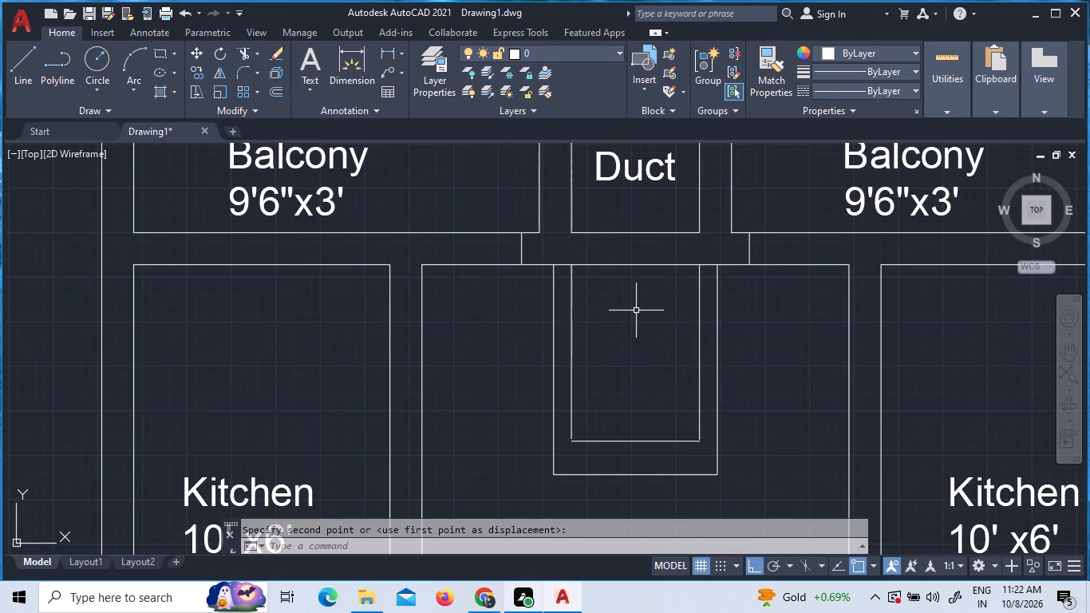
{"action": "key", "text": "o"}
{"action": "key", "text": "Return"}
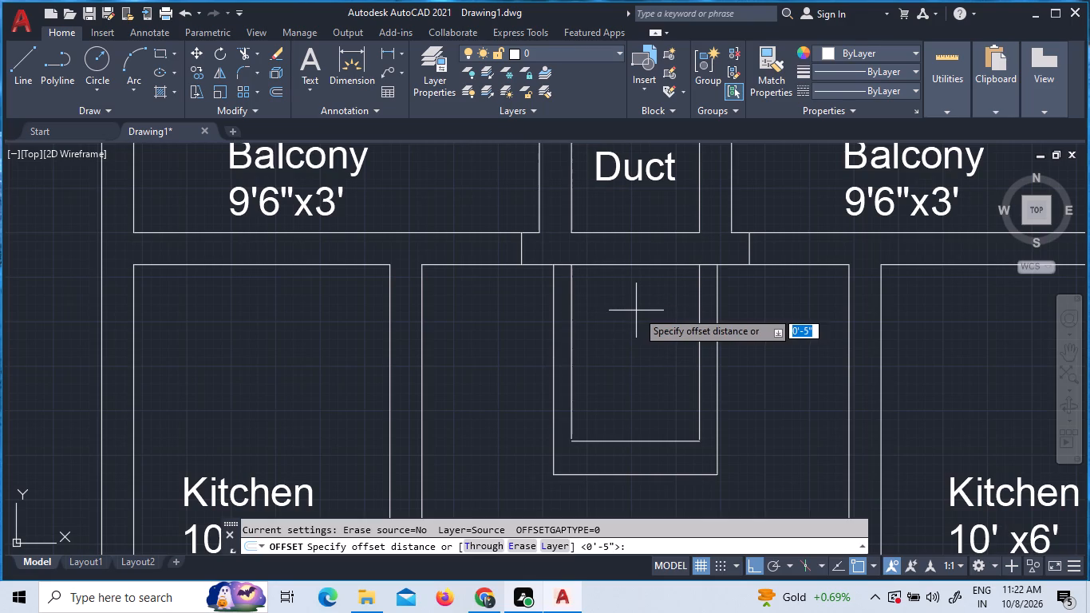
{"action": "type", "text": "5\""}
{"action": "key", "text": "Return"}
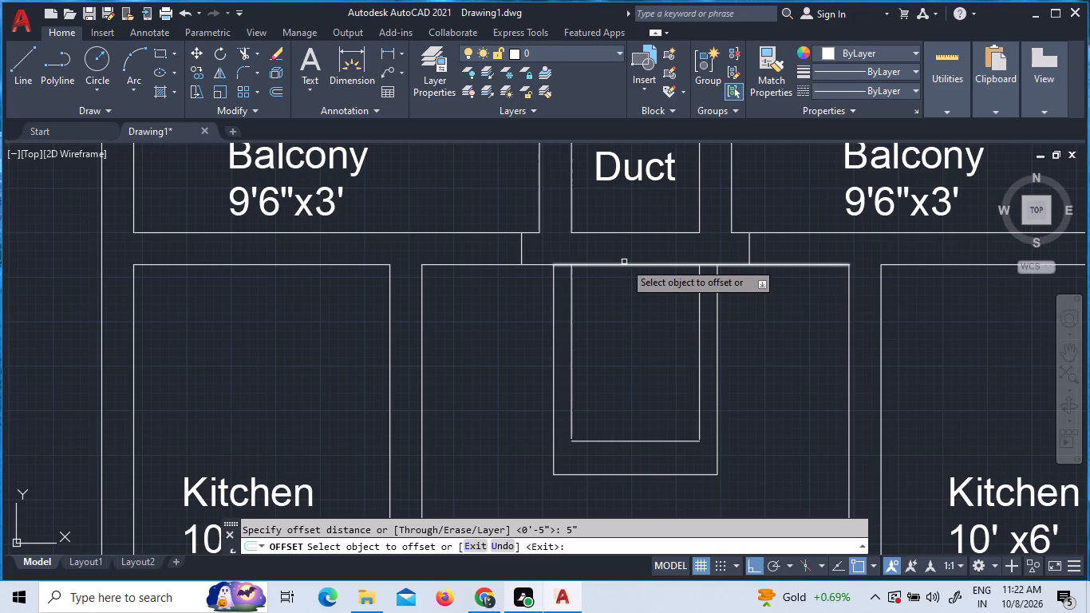
{"action": "left_click", "coordinate": [620, 267]}
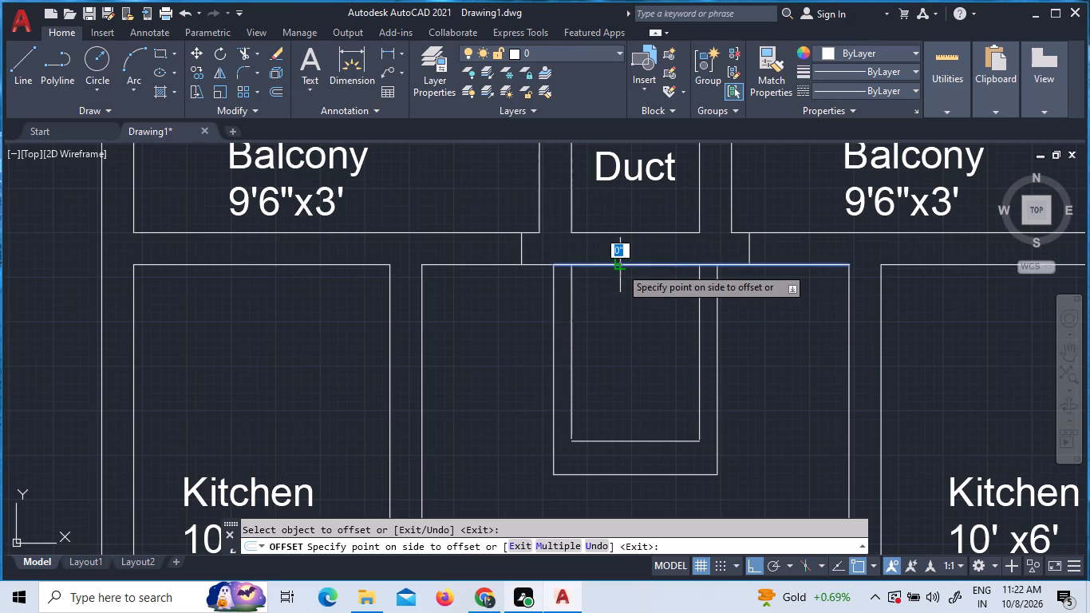
{"action": "left_click", "coordinate": [618, 276]}
{"action": "key", "text": "Escape"}
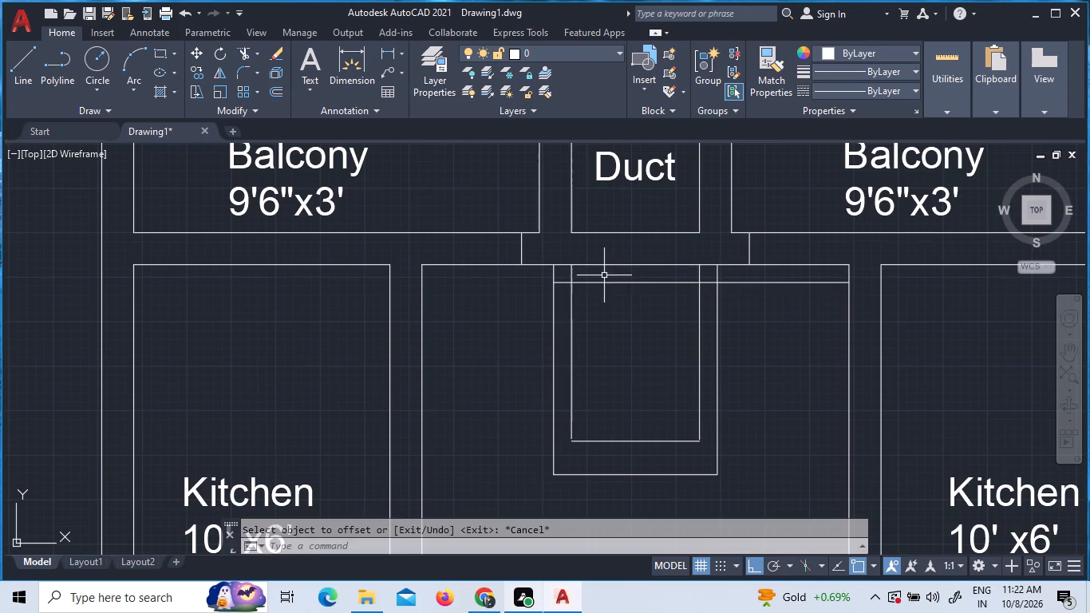
Trim the middle room's top line between the enclosure's inner and outer verticals on both sides.
{"action": "key", "text": "t"}
{"action": "key", "text": "r"}
{"action": "key", "text": "space"}
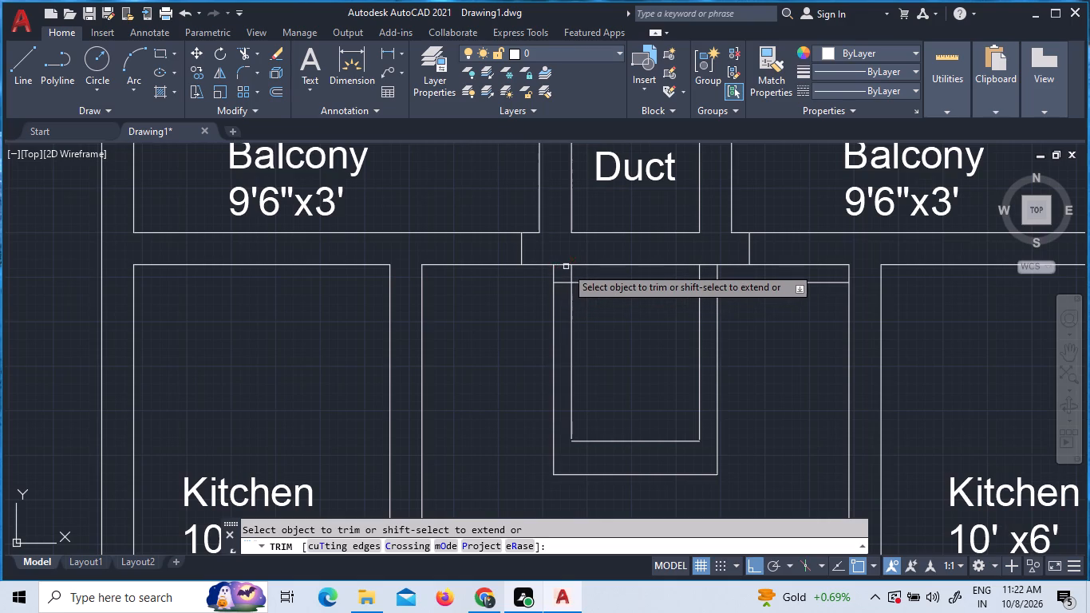
{"action": "left_click", "coordinate": [566, 267]}
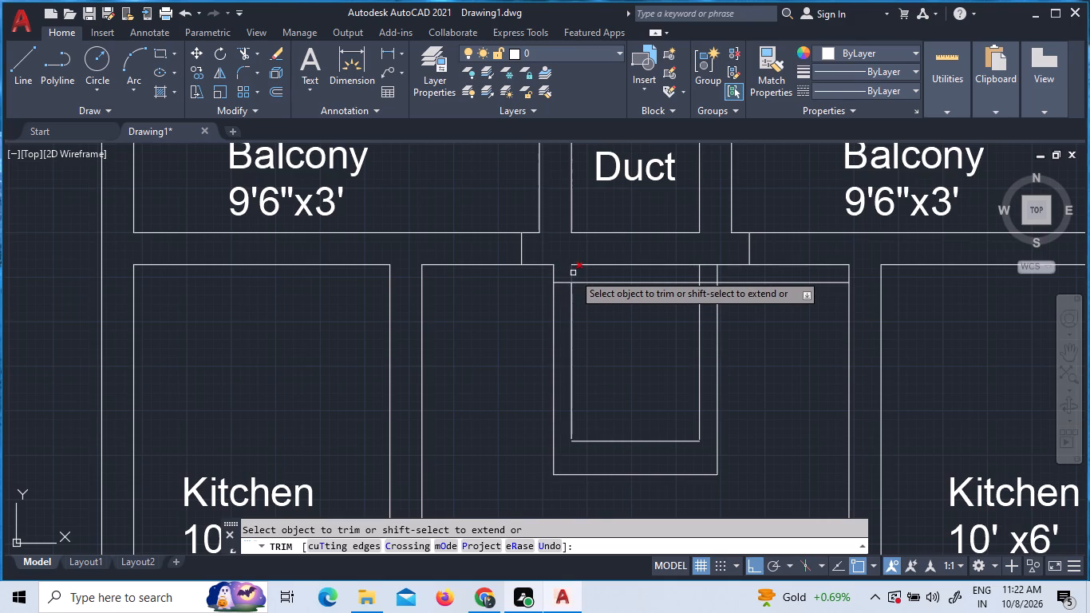
{"action": "left_click", "coordinate": [573, 273]}
{"action": "key", "text": "u"}
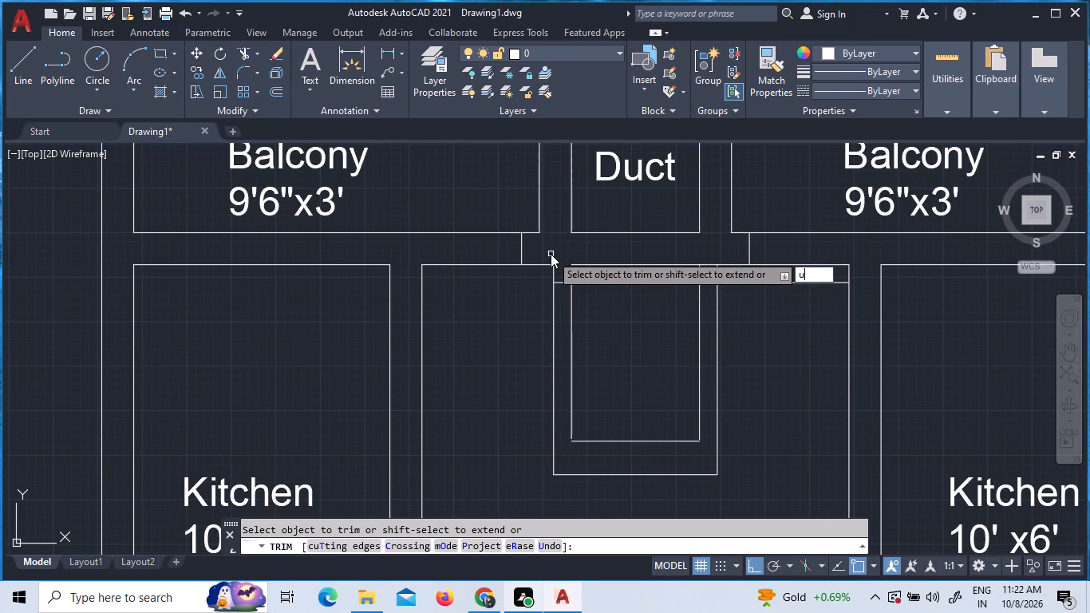
{"action": "key", "text": "Return"}
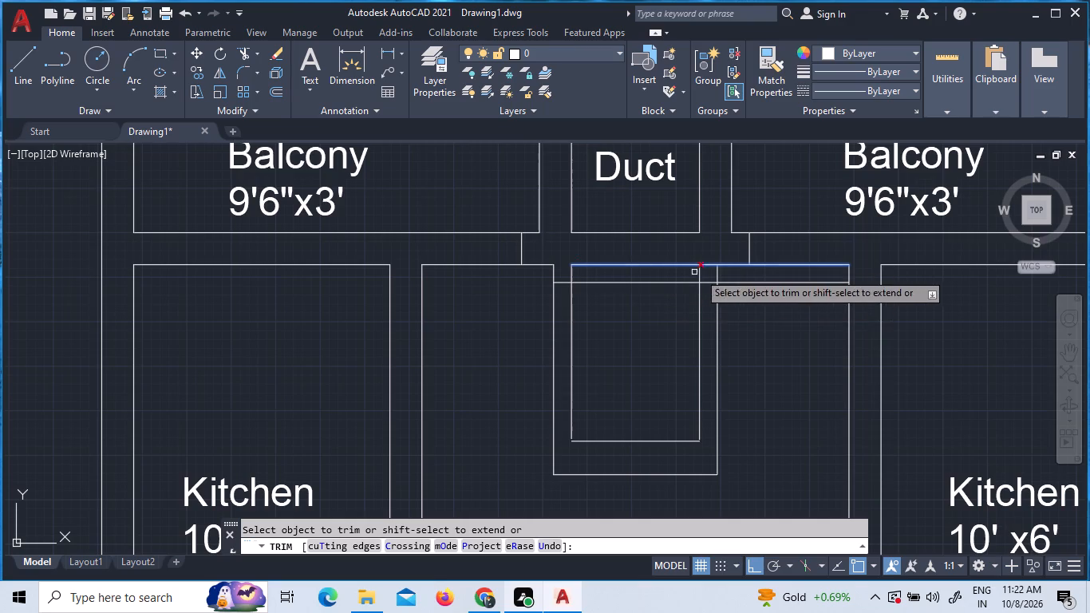
{"action": "left_click", "coordinate": [709, 264]}
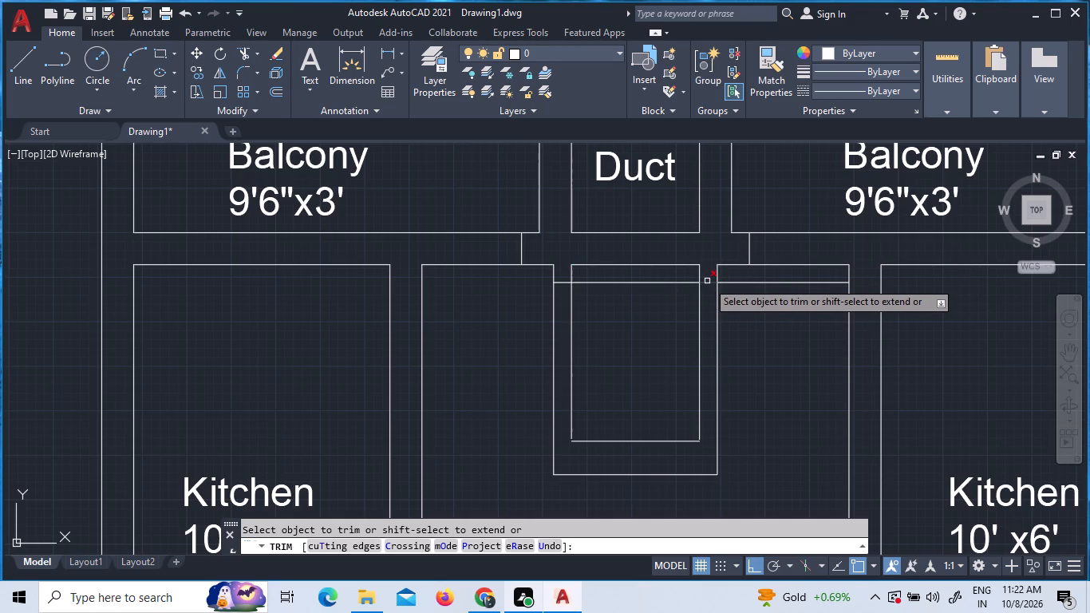
Trim the 5" offset line beyond the enclosure's right inner vertical and inside the enclosure, keeping the short piece across its left wall.
{"action": "left_click", "coordinate": [740, 283]}
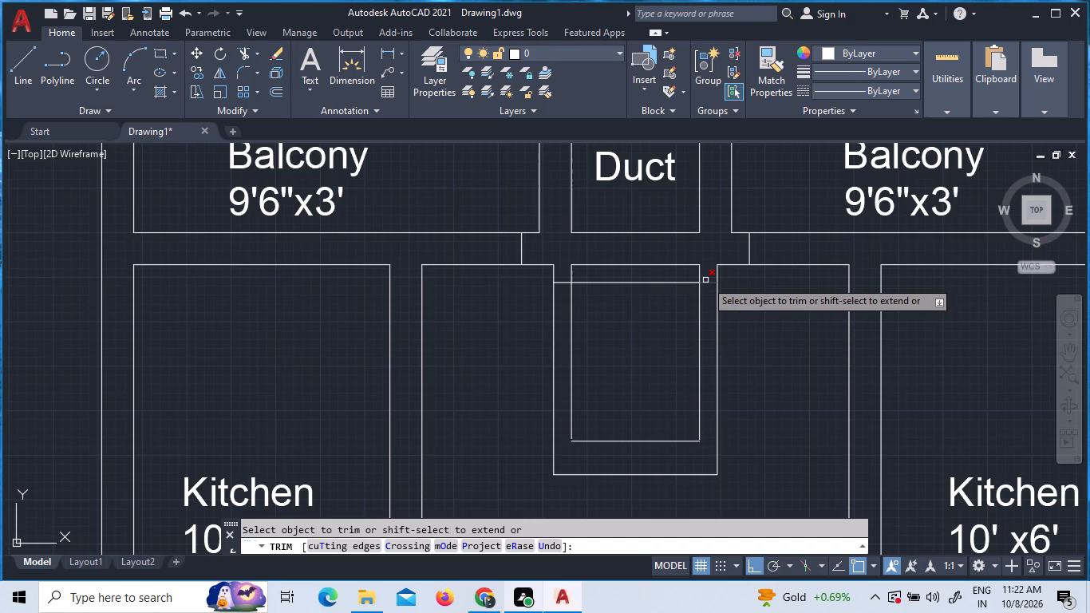
{"action": "left_click", "coordinate": [705, 280]}
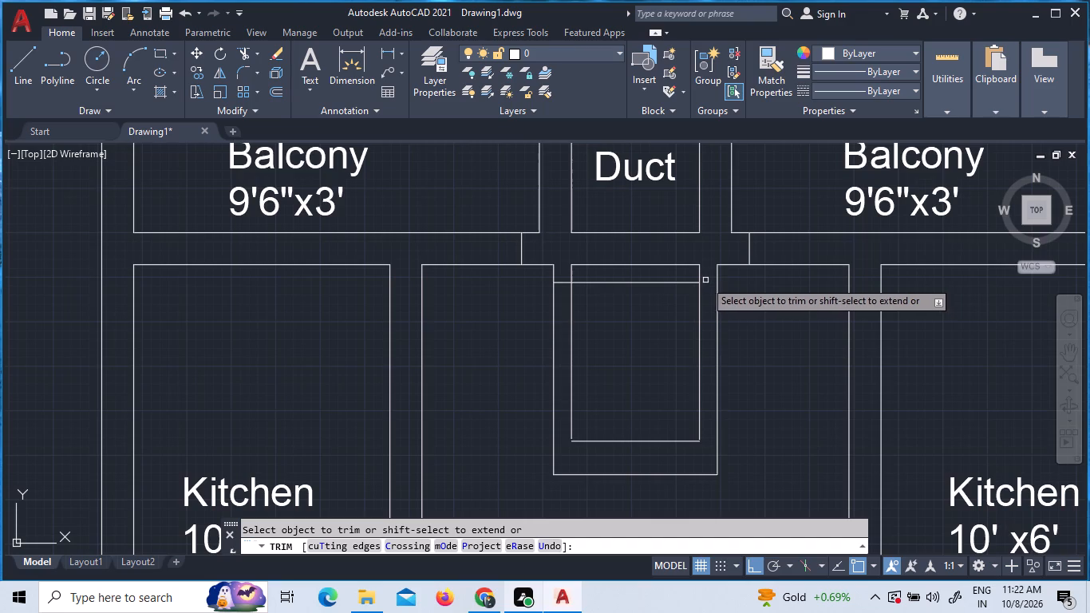
{"action": "left_click", "coordinate": [659, 281]}
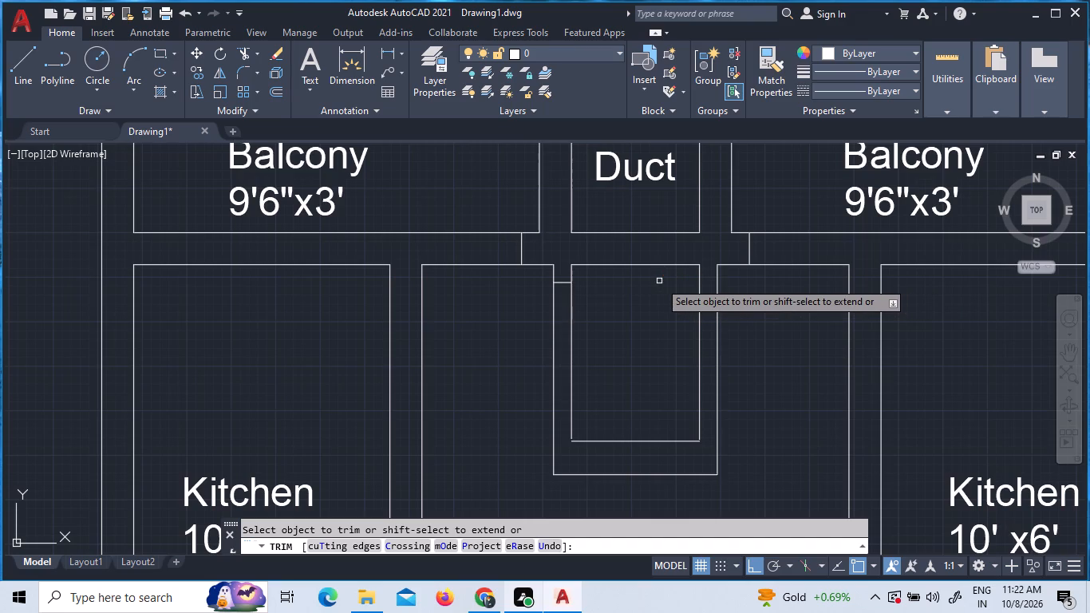
{"action": "key", "text": "Escape"}
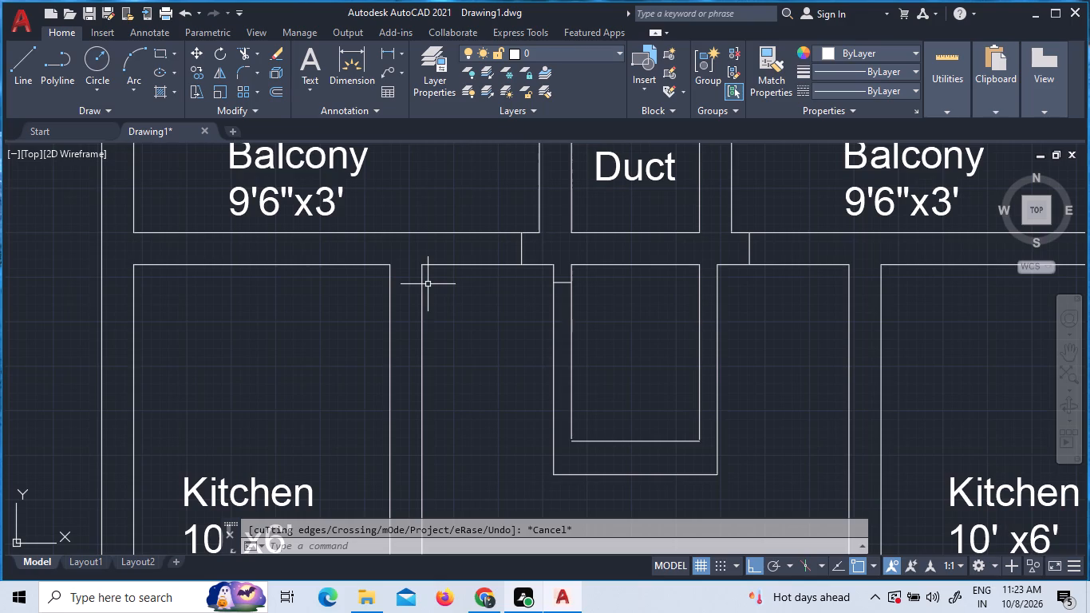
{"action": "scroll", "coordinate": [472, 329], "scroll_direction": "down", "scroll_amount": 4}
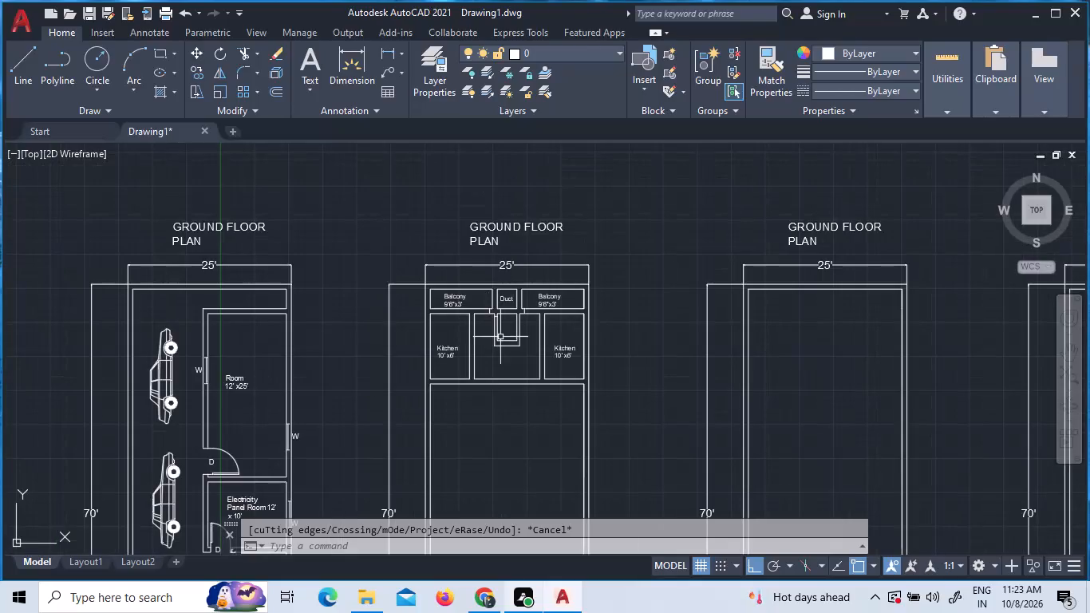
Measure the gap between the inner and outer bottom lines of the middle room's enclosure.
{"action": "scroll", "coordinate": [502, 343], "scroll_direction": "up", "scroll_amount": 3}
{"action": "scroll", "coordinate": [481, 259], "scroll_direction": "up", "scroll_amount": 2}
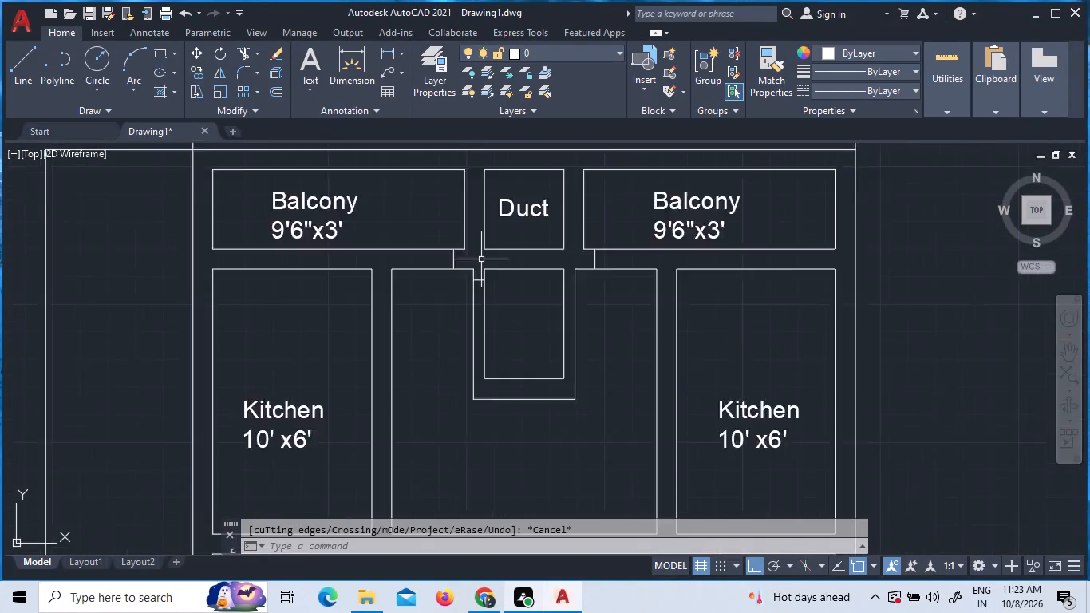
{"action": "scroll", "coordinate": [481, 259], "scroll_direction": "down", "scroll_amount": 2}
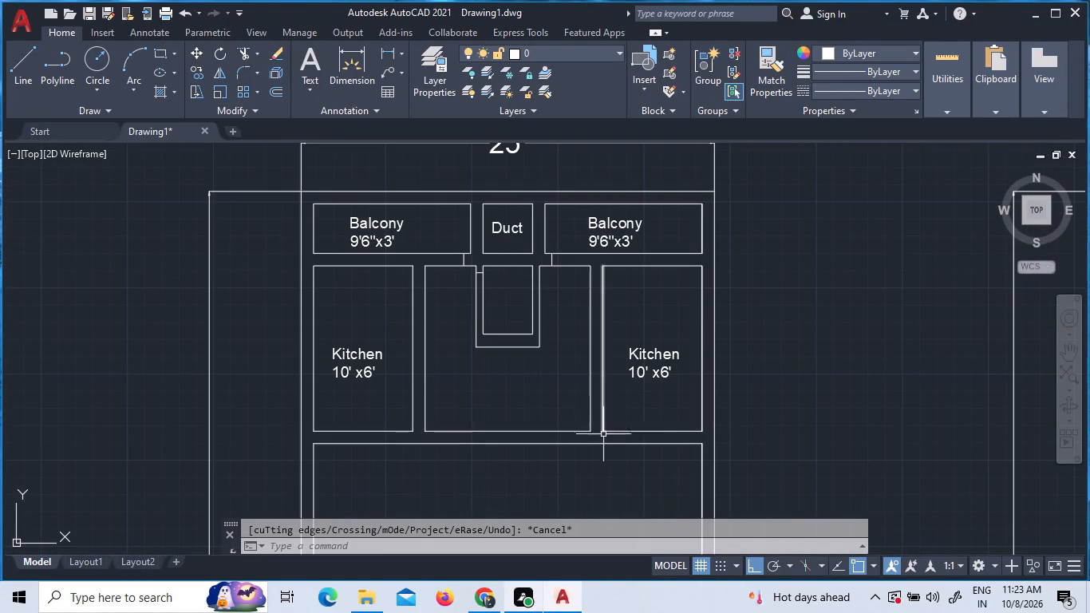
{"action": "scroll", "coordinate": [603, 438], "scroll_direction": "up", "scroll_amount": 1}
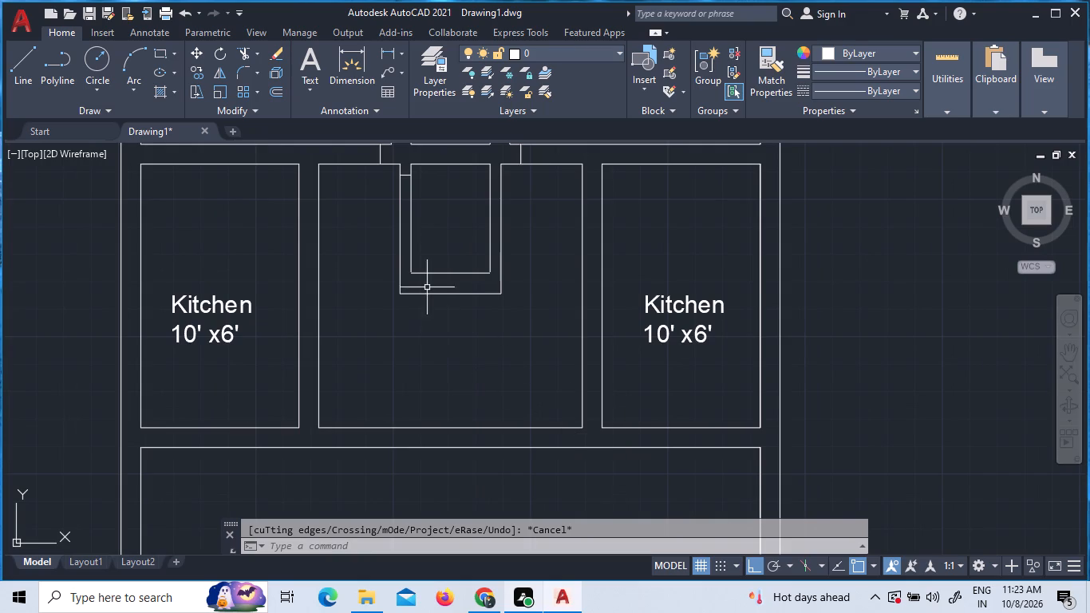
{"action": "left_click", "coordinate": [938, 68]}
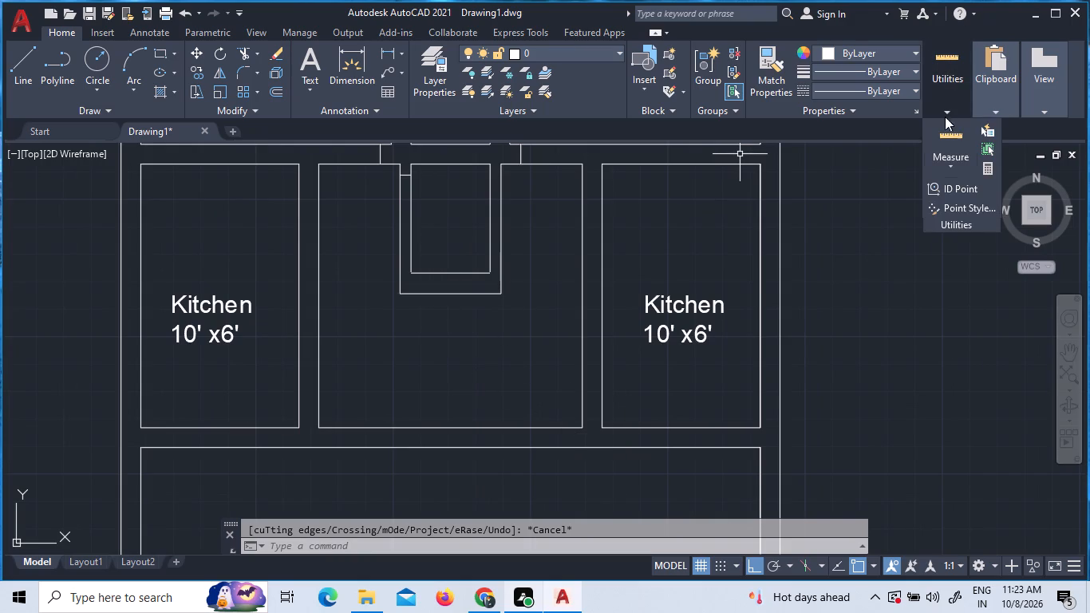
{"action": "left_click", "coordinate": [946, 137]}
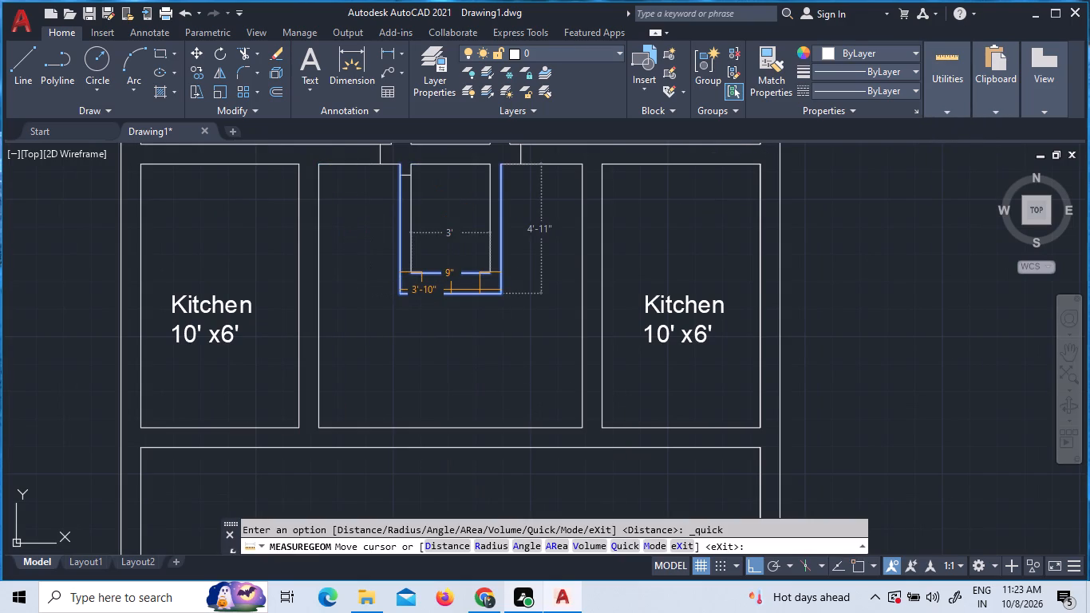
{"action": "scroll", "coordinate": [451, 290], "scroll_direction": "up", "scroll_amount": 3}
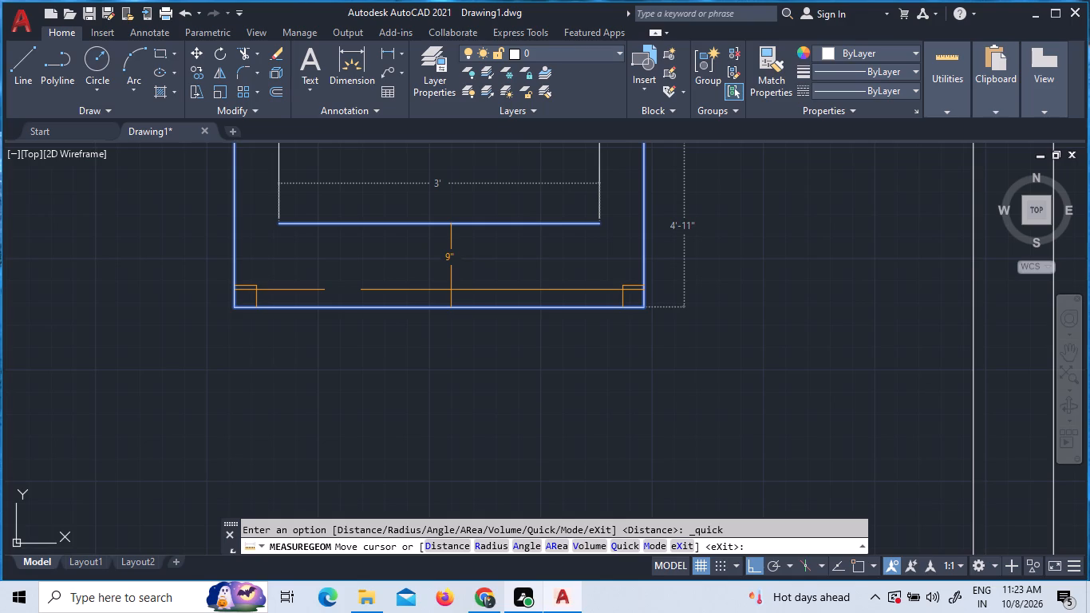
{"action": "key", "text": "Escape"}
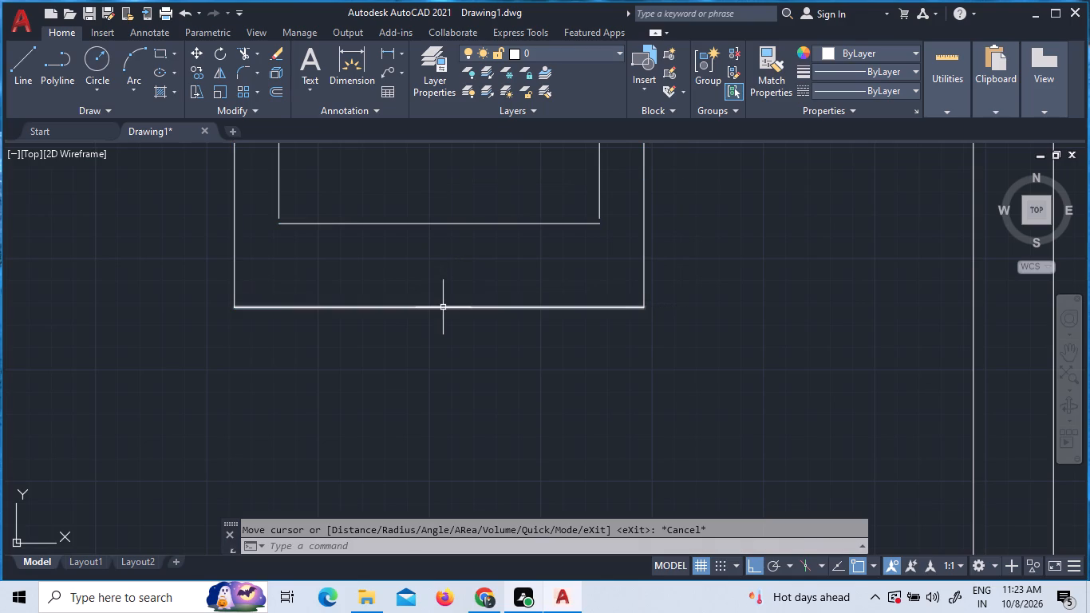
Delete the outer bottom line of the middle room's enclosure.
{"action": "left_click", "coordinate": [443, 307]}
{"action": "key", "text": "Delete"}
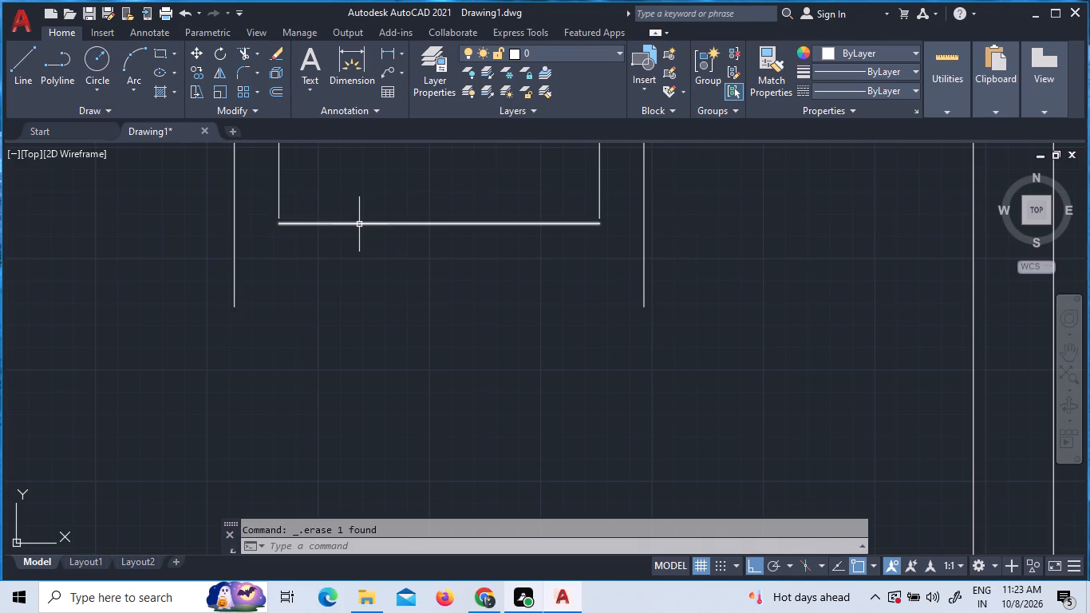
Move the enclosure's inner bottom line up about 1" to meet the lower end of its left inner vertical.
{"action": "scroll", "coordinate": [362, 235], "scroll_direction": "up", "scroll_amount": 1}
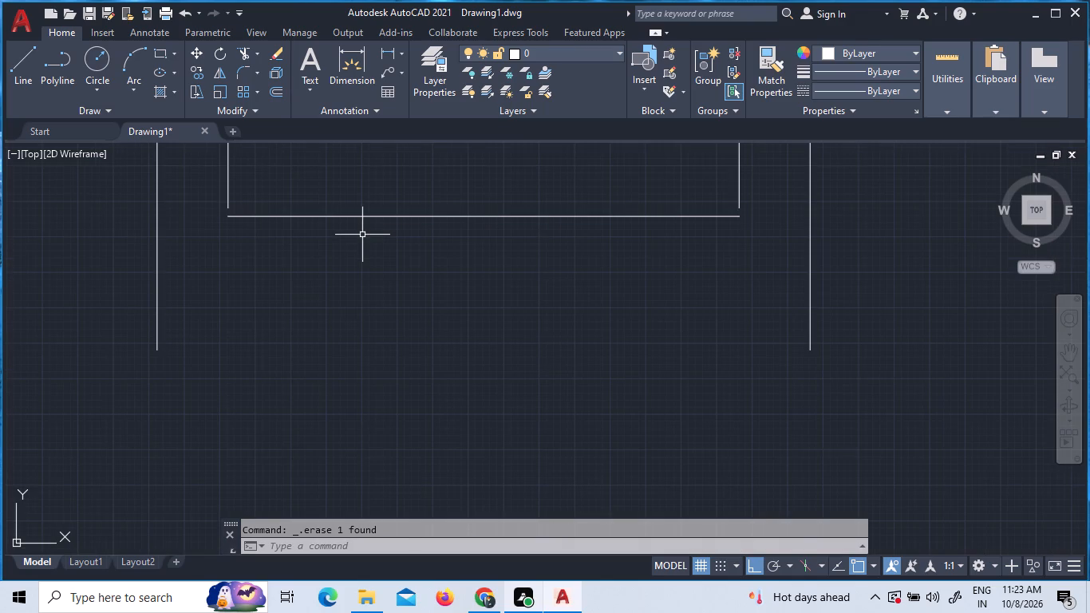
{"action": "key", "text": "m"}
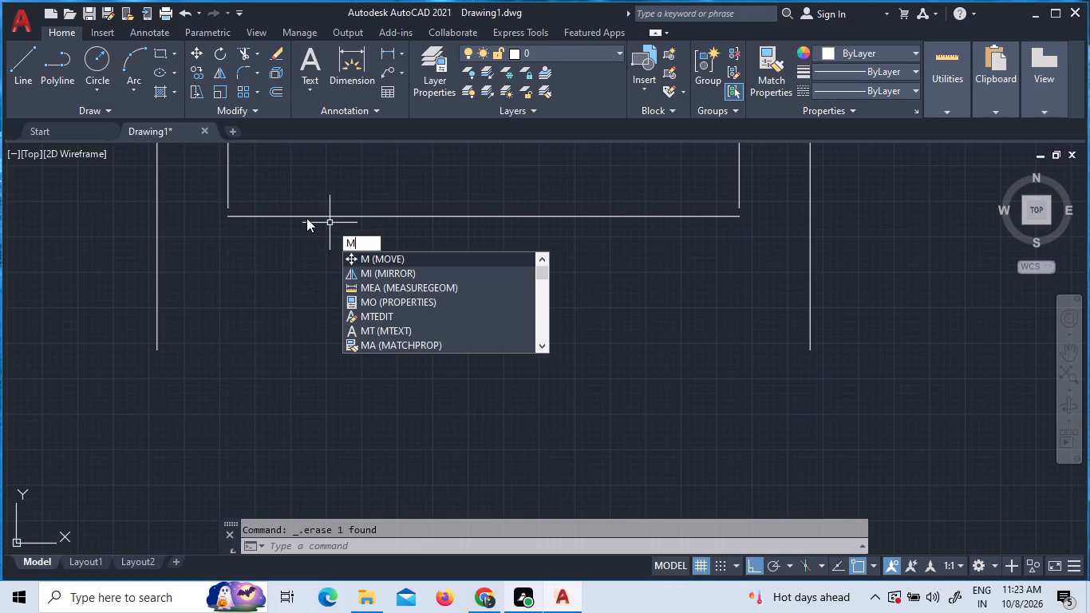
{"action": "key", "text": "o"}
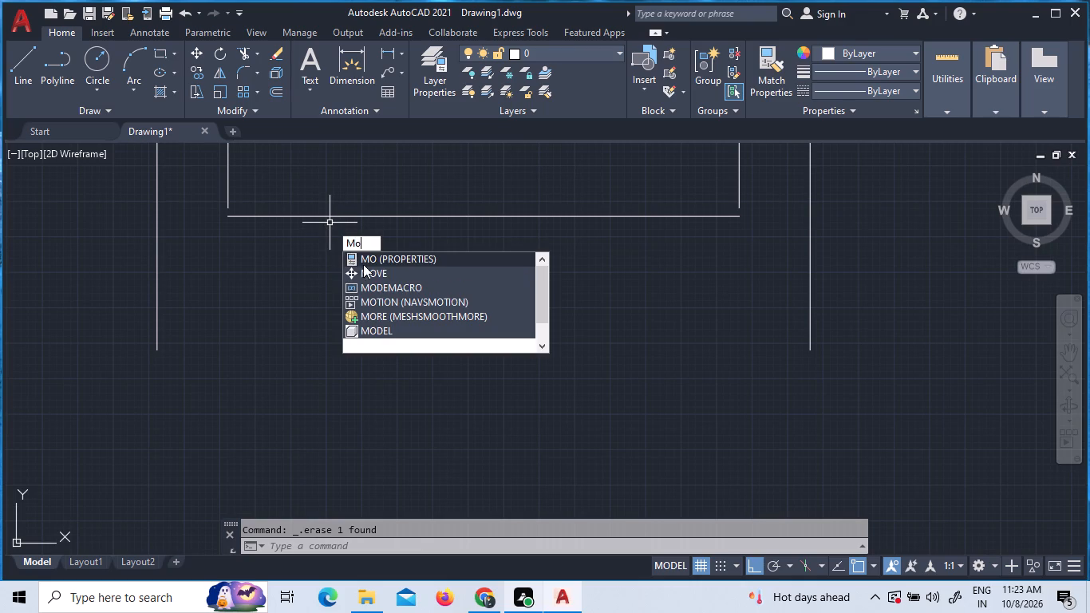
{"action": "left_click", "coordinate": [384, 269]}
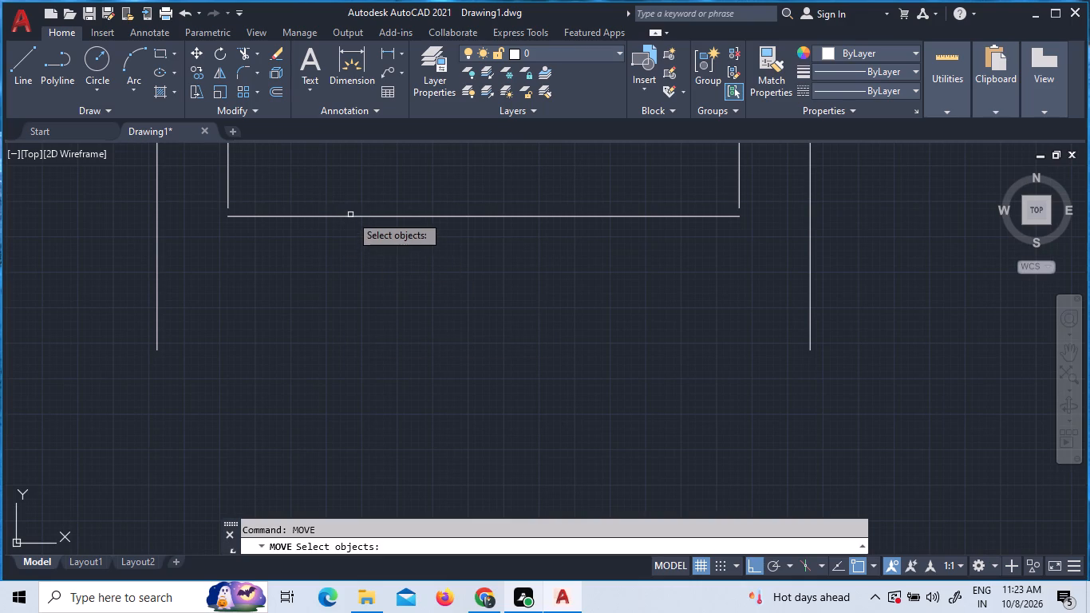
{"action": "scroll", "coordinate": [227, 219], "scroll_direction": "up", "scroll_amount": 3}
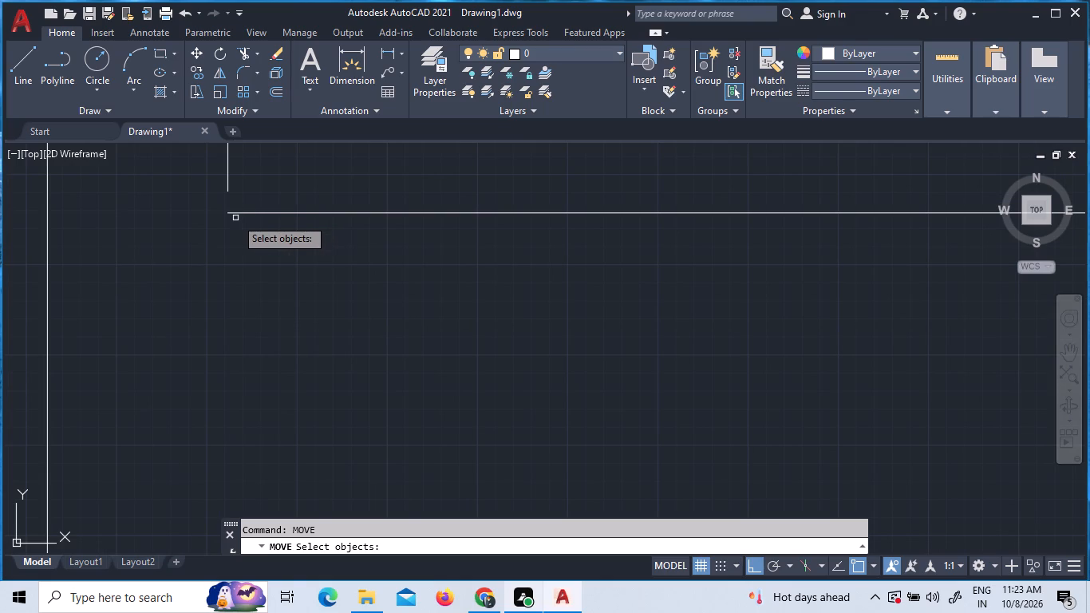
{"action": "left_click", "coordinate": [240, 212]}
{"action": "key", "text": "space"}
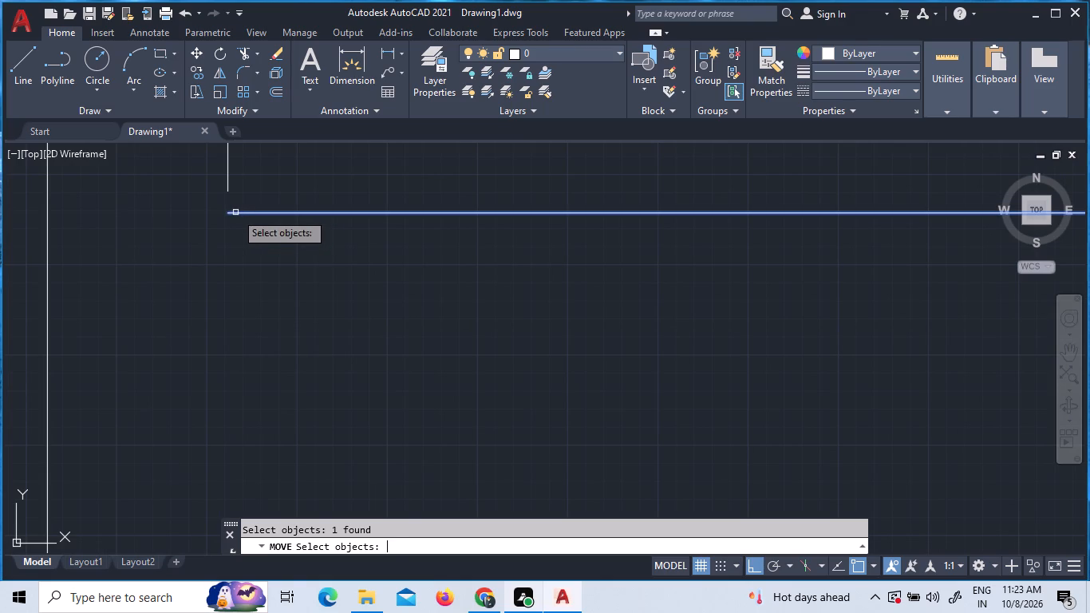
{"action": "left_click", "coordinate": [229, 212]}
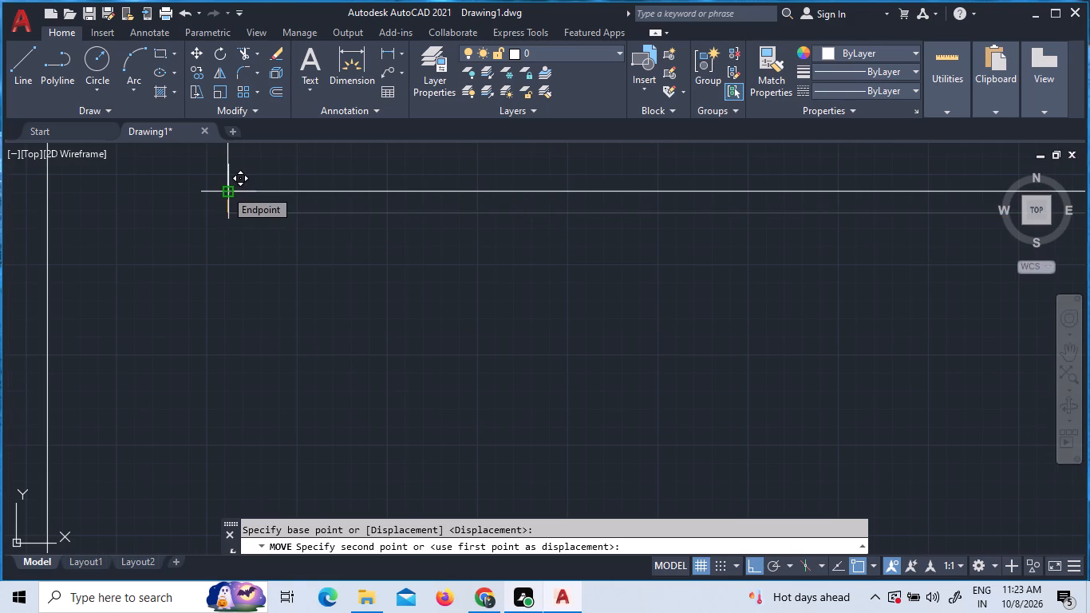
{"action": "scroll", "coordinate": [225, 189], "scroll_direction": "up", "scroll_amount": 3}
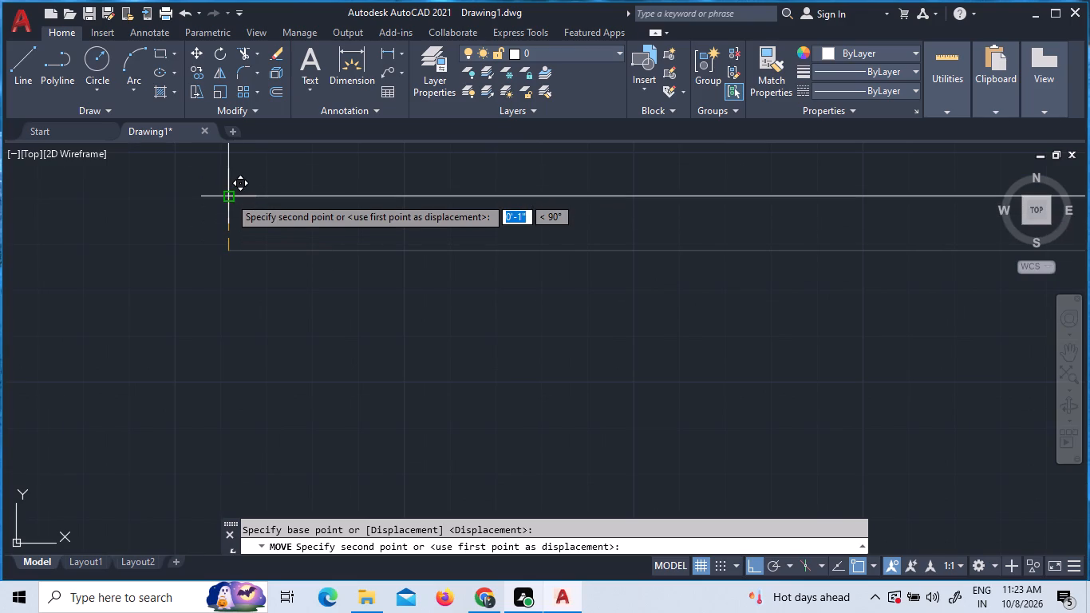
{"action": "left_click", "coordinate": [229, 196]}
Move the enclosure's inner bottom line slightly down so its right end meets the lower end of the right inner vertical.
{"action": "scroll", "coordinate": [283, 252], "scroll_direction": "down", "scroll_amount": 7}
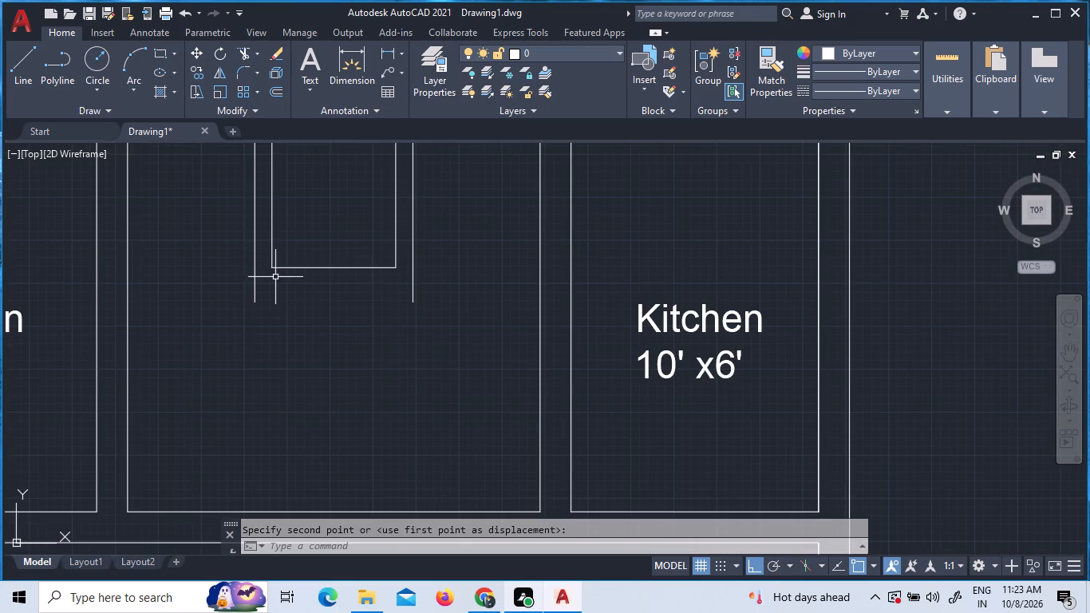
{"action": "scroll", "coordinate": [382, 262], "scroll_direction": "up", "scroll_amount": 6}
{"action": "scroll", "coordinate": [485, 252], "scroll_direction": "up", "scroll_amount": 2}
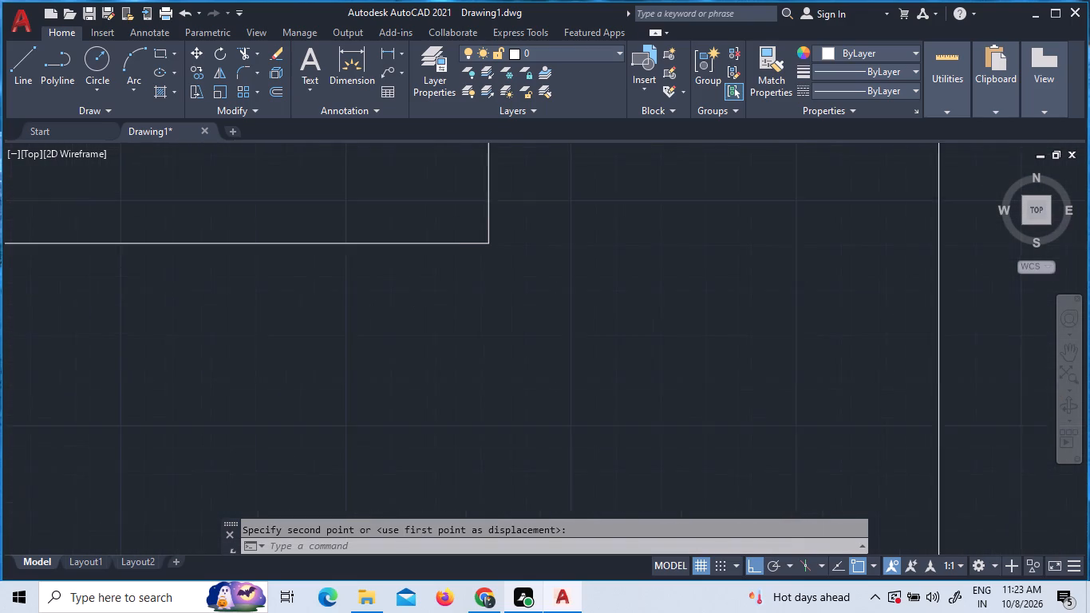
{"action": "scroll", "coordinate": [486, 250], "scroll_direction": "up", "scroll_amount": 9}
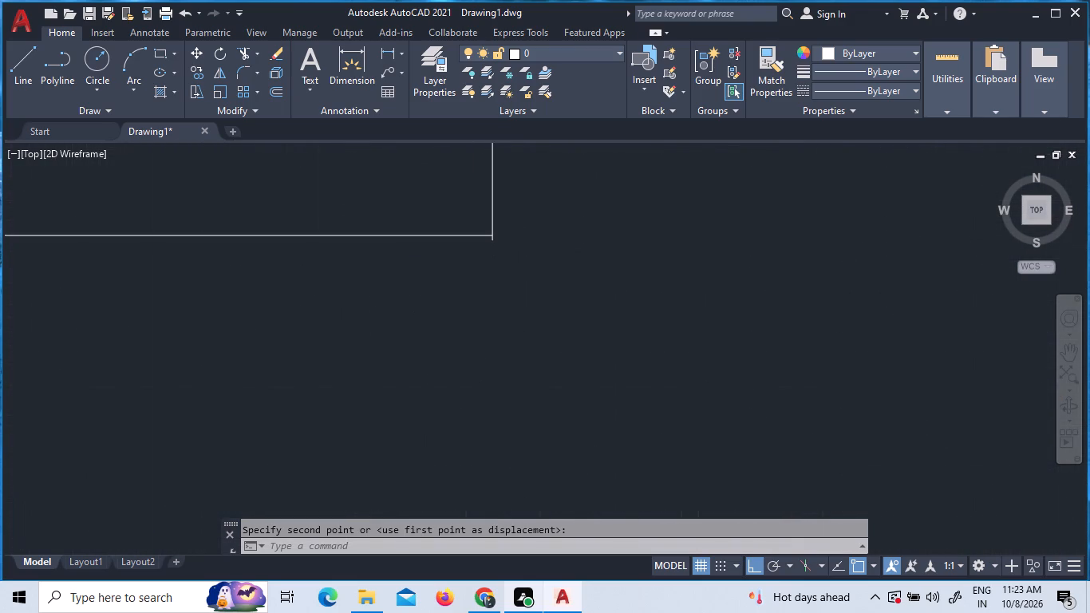
{"action": "left_click", "coordinate": [496, 230]}
{"action": "right_click", "coordinate": [497, 231]}
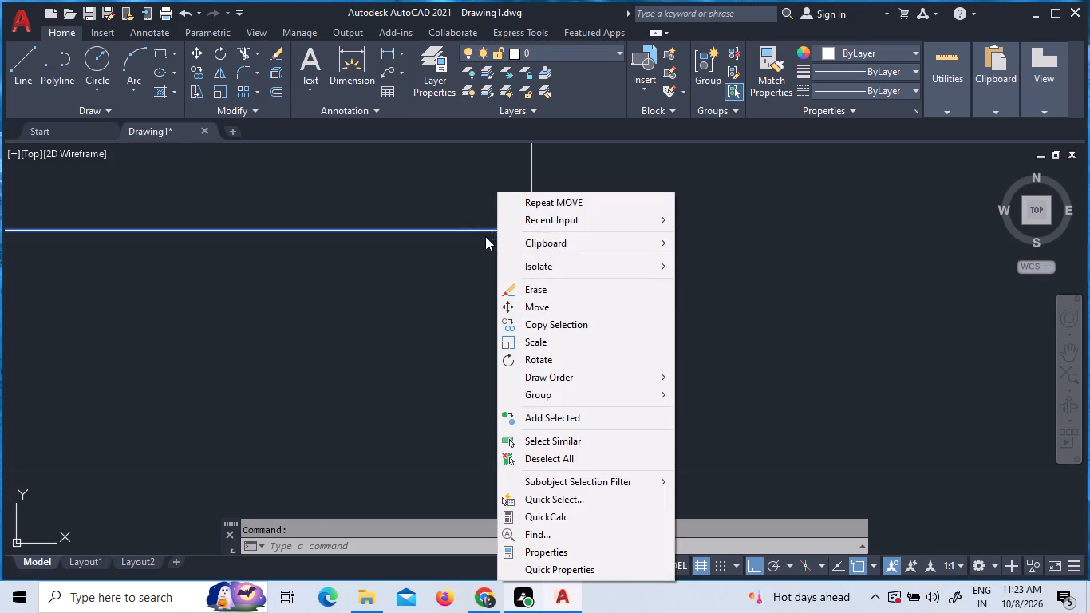
{"action": "left_click", "coordinate": [527, 304]}
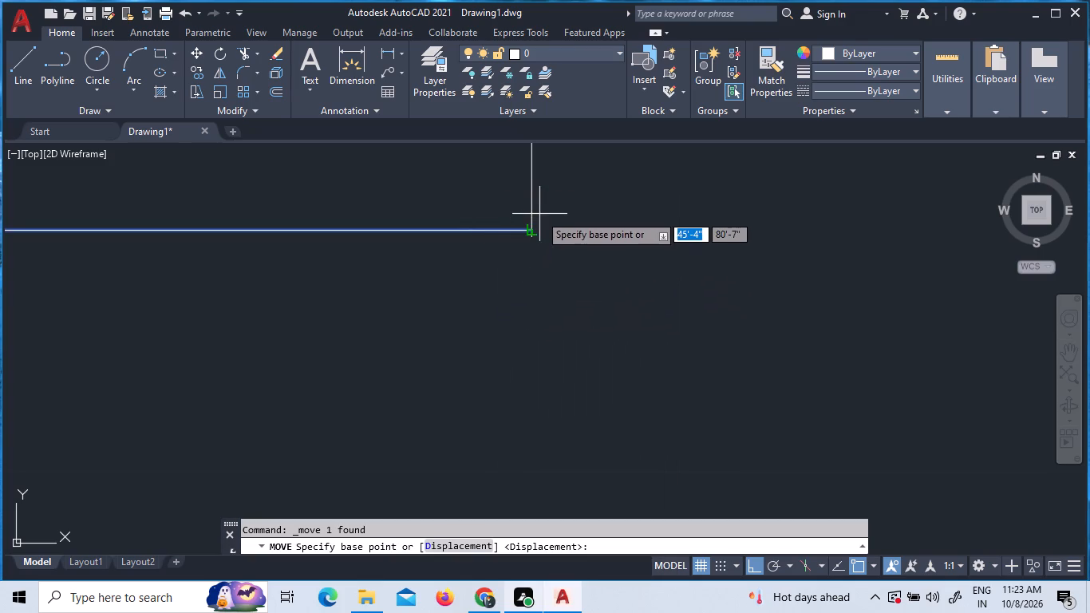
{"action": "scroll", "coordinate": [515, 233], "scroll_direction": "up", "scroll_amount": 6}
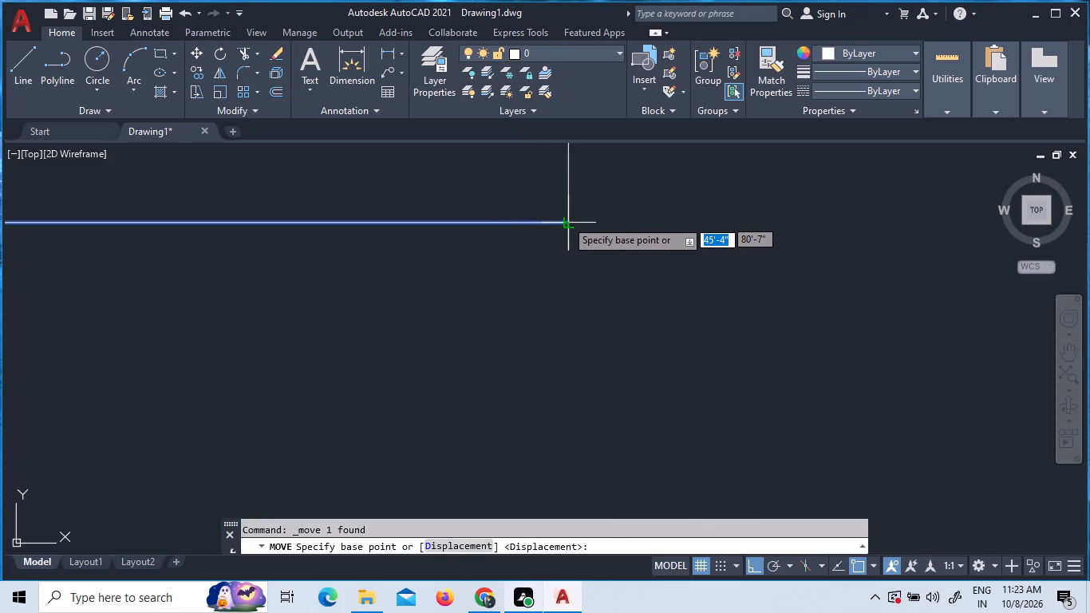
{"action": "left_click", "coordinate": [567, 221]}
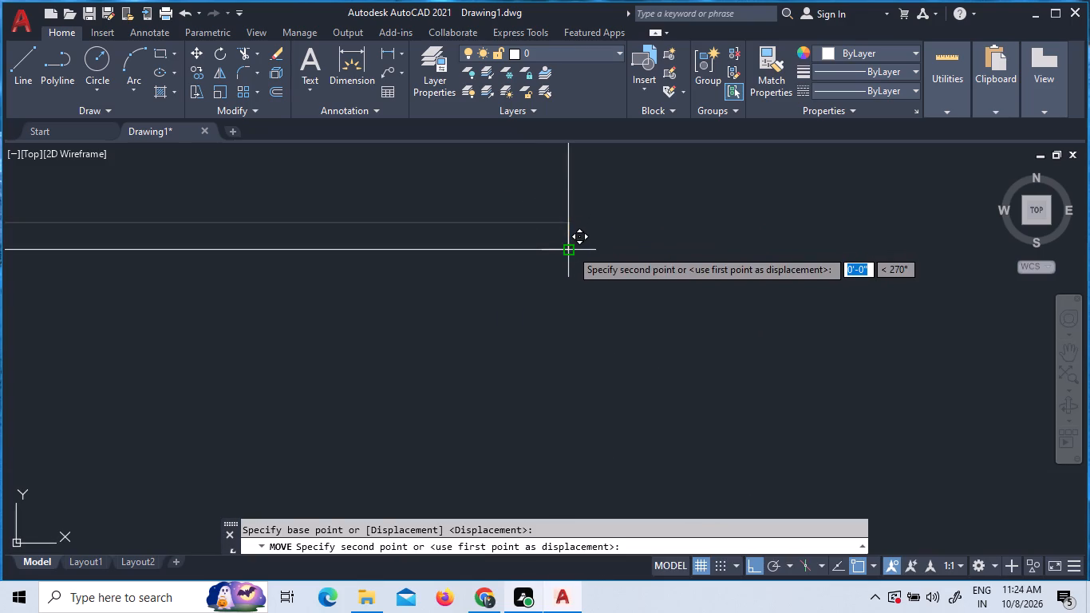
{"action": "left_click", "coordinate": [571, 249]}
Extend the enclosure's left inner vertical down to the inner bottom line to close the corner.
{"action": "scroll", "coordinate": [570, 253], "scroll_direction": "down", "scroll_amount": 5}
{"action": "scroll", "coordinate": [590, 327], "scroll_direction": "down", "scroll_amount": 2}
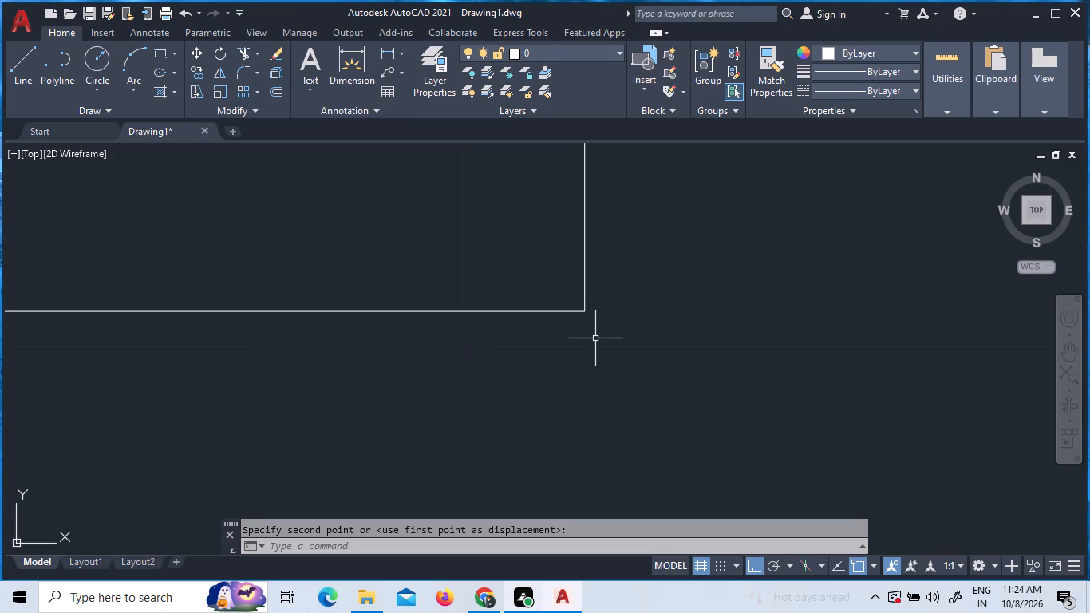
{"action": "middle_click_drag", "start_coordinate": [595, 338], "coordinate": [1089, 386]}
{"action": "scroll", "coordinate": [526, 343], "scroll_direction": "down", "scroll_amount": 2}
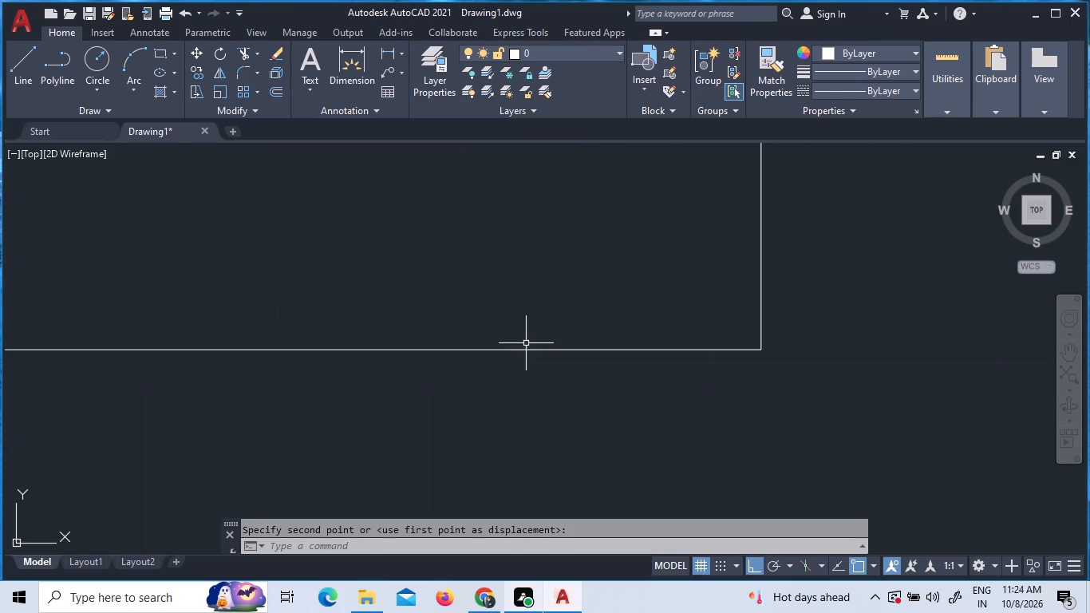
{"action": "scroll", "coordinate": [522, 347], "scroll_direction": "down", "scroll_amount": 2}
{"action": "middle_click_drag", "start_coordinate": [499, 360], "coordinate": [776, 306]}
{"action": "scroll", "coordinate": [768, 317], "scroll_direction": "down", "scroll_amount": 3}
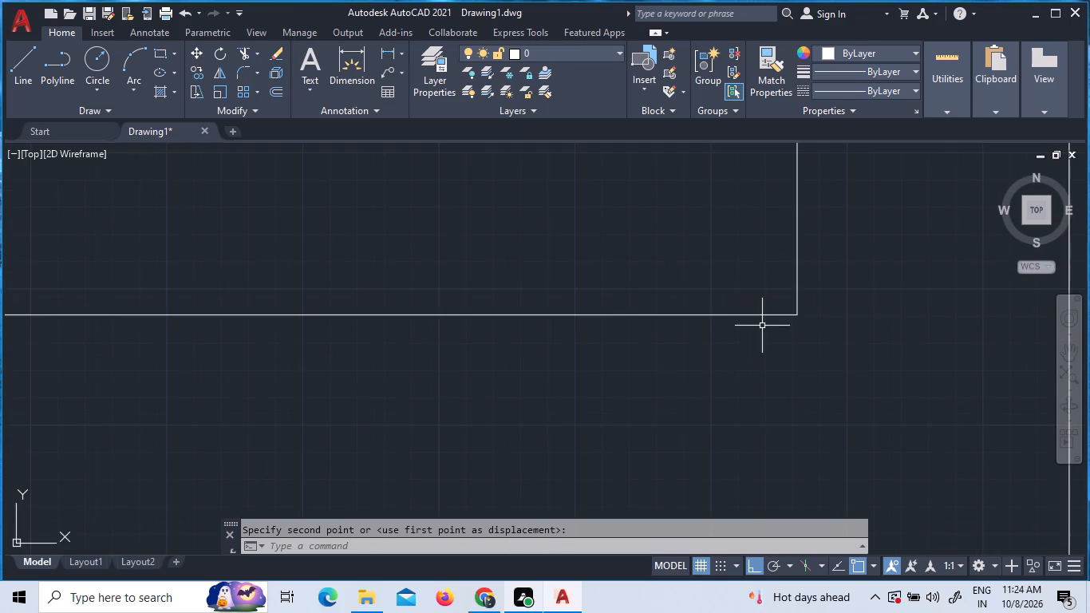
{"action": "middle_click_drag", "start_coordinate": [642, 330], "coordinate": [877, 334]}
{"action": "scroll", "coordinate": [563, 326], "scroll_direction": "down", "scroll_amount": 2}
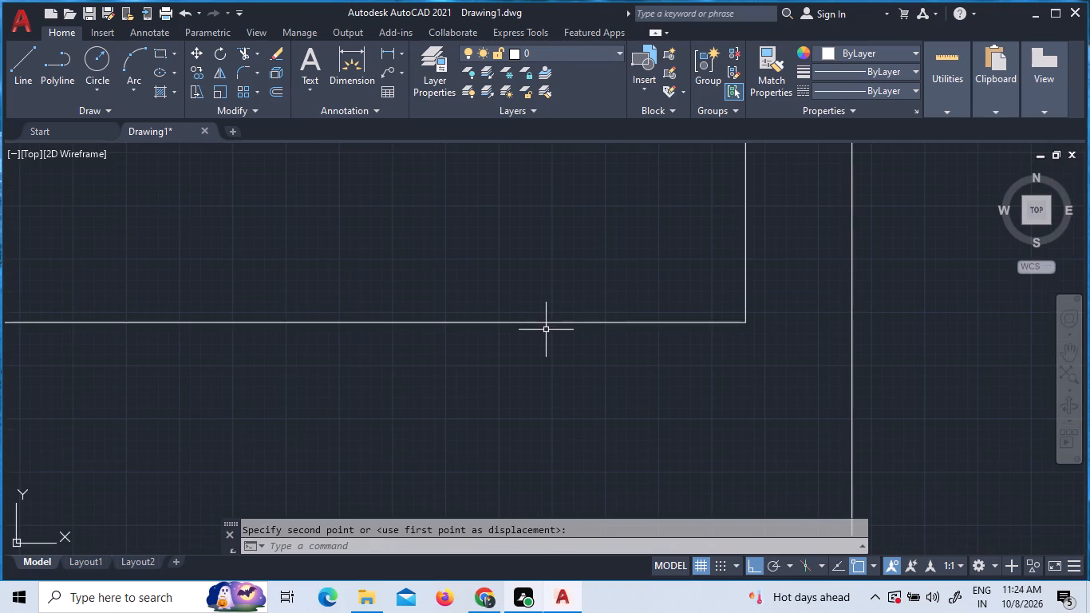
{"action": "scroll", "coordinate": [312, 328], "scroll_direction": "down", "scroll_amount": 3}
{"action": "scroll", "coordinate": [229, 334], "scroll_direction": "up", "scroll_amount": 3}
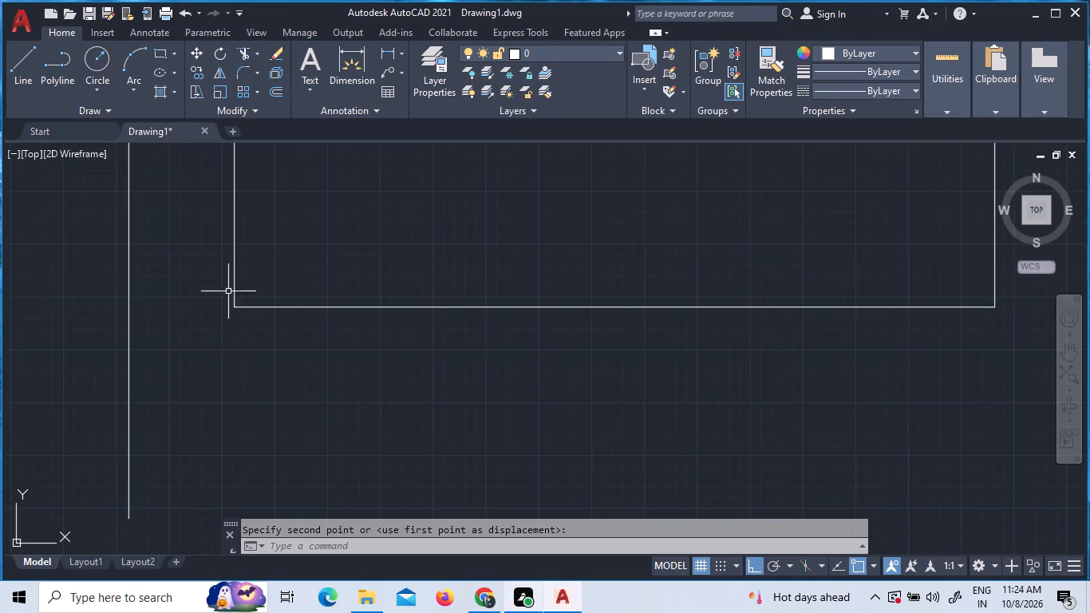
{"action": "scroll", "coordinate": [228, 290], "scroll_direction": "up", "scroll_amount": 4}
{"action": "scroll", "coordinate": [256, 386], "scroll_direction": "up", "scroll_amount": 3}
{"action": "scroll", "coordinate": [262, 471], "scroll_direction": "up", "scroll_amount": 3}
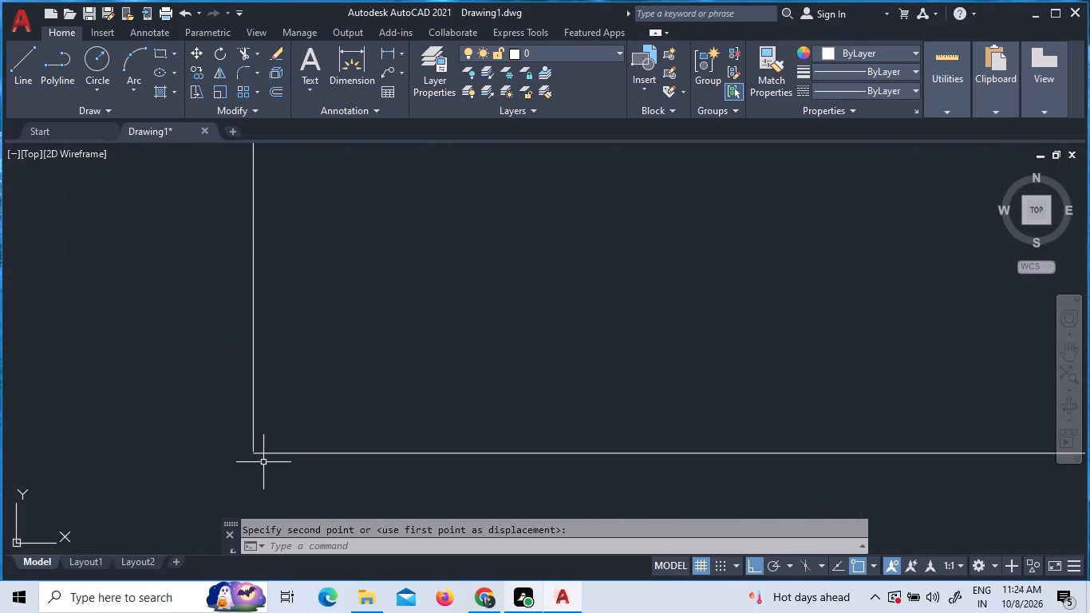
{"action": "scroll", "coordinate": [241, 434], "scroll_direction": "up", "scroll_amount": 4}
{"action": "scroll", "coordinate": [276, 437], "scroll_direction": "down", "scroll_amount": 3}
{"action": "scroll", "coordinate": [314, 478], "scroll_direction": "up", "scroll_amount": 1}
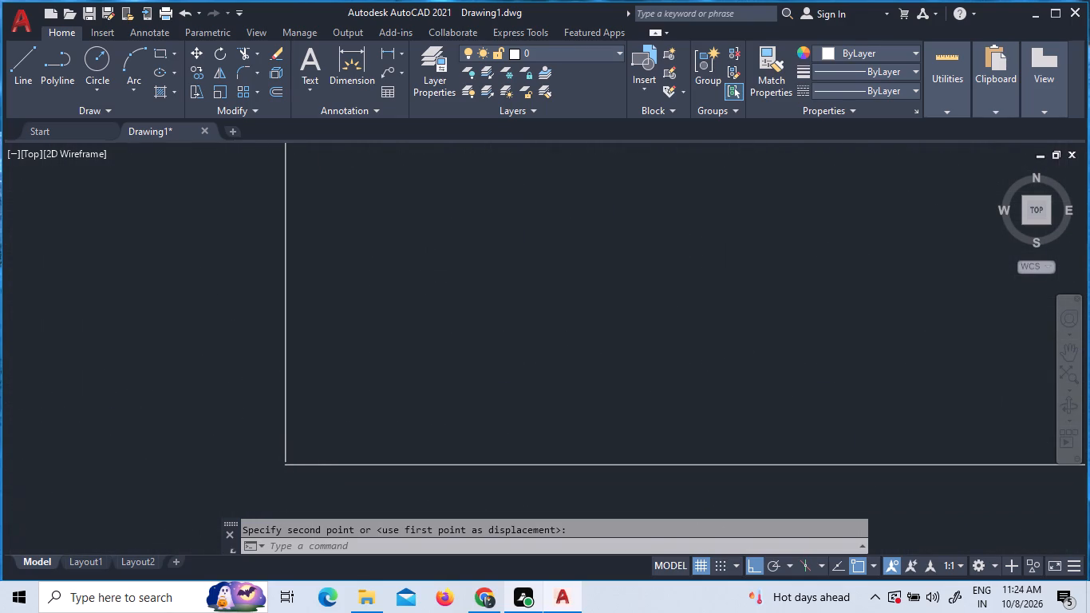
{"action": "scroll", "coordinate": [314, 477], "scroll_direction": "up", "scroll_amount": 1}
{"action": "key", "text": "e"}
{"action": "key", "text": "x"}
{"action": "key", "text": "space"}
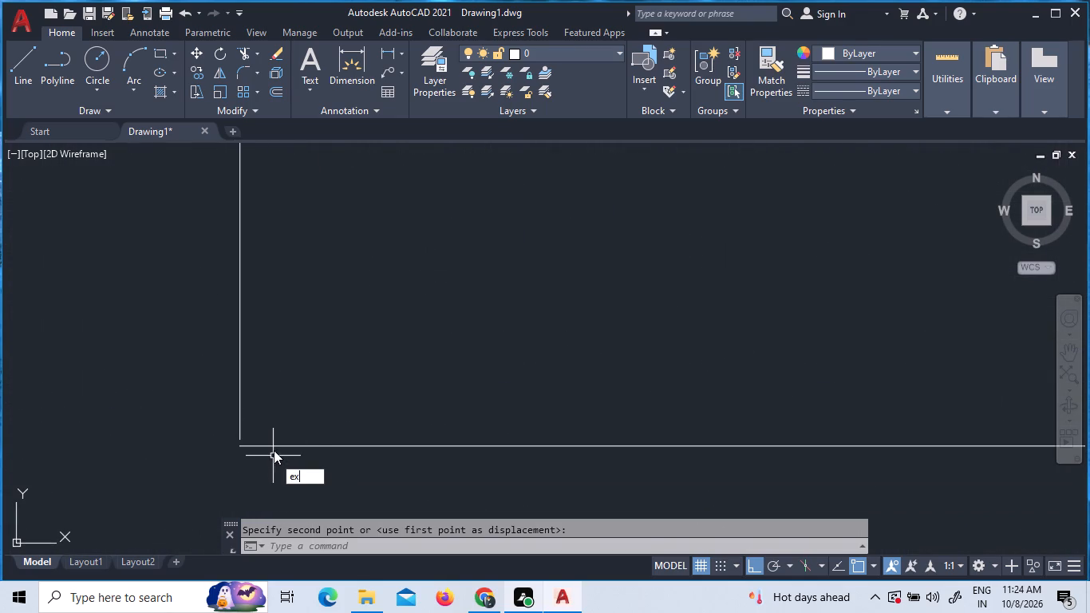
{"action": "key", "text": "space"}
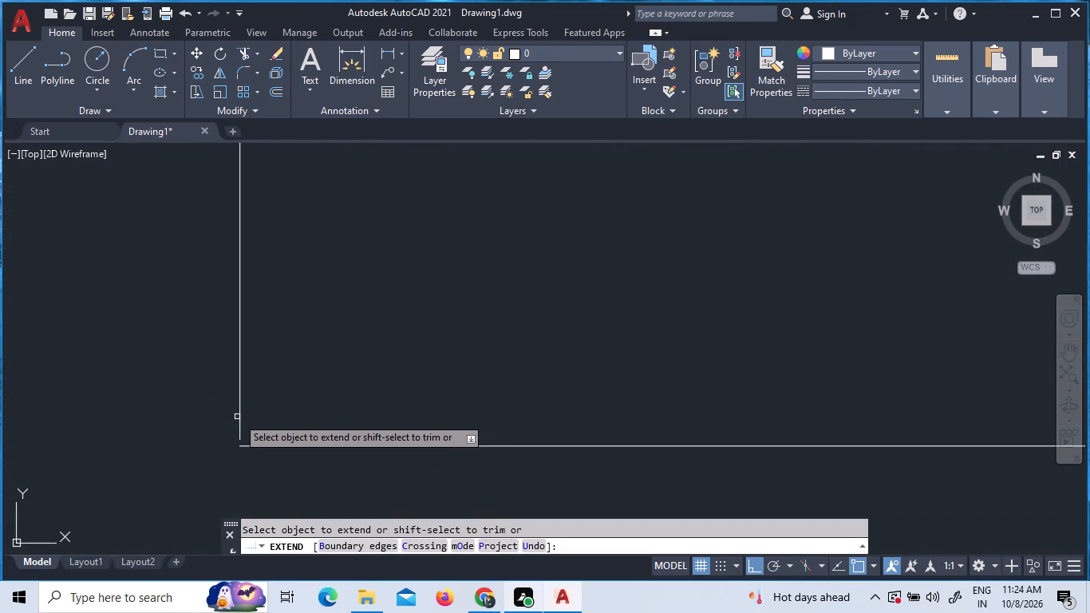
{"action": "left_click", "coordinate": [238, 418]}
{"action": "scroll", "coordinate": [278, 468], "scroll_direction": "down", "scroll_amount": 6}
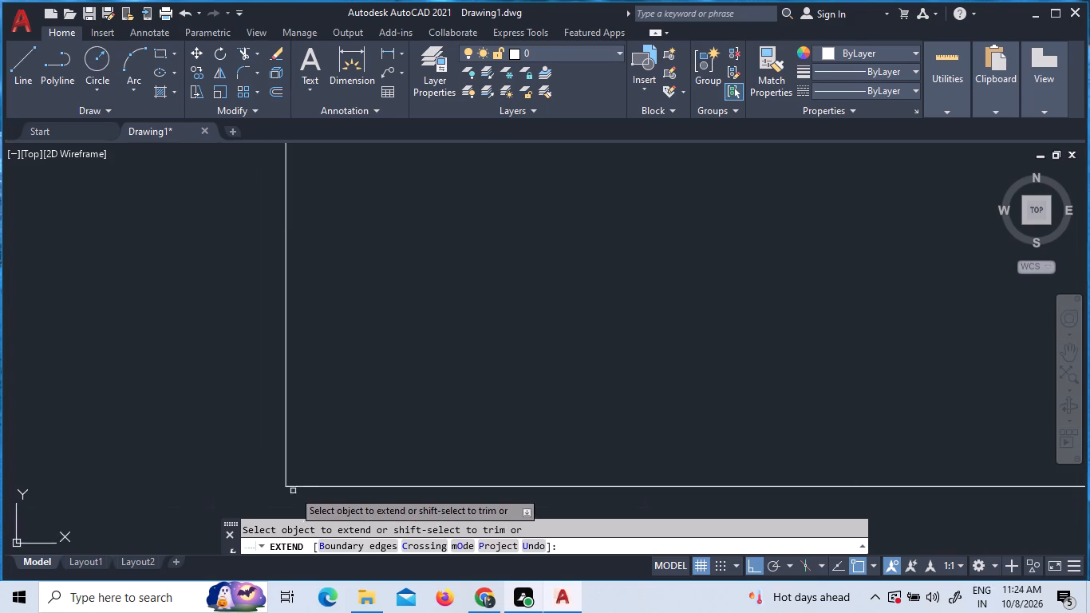
{"action": "scroll", "coordinate": [293, 488], "scroll_direction": "down", "scroll_amount": 13}
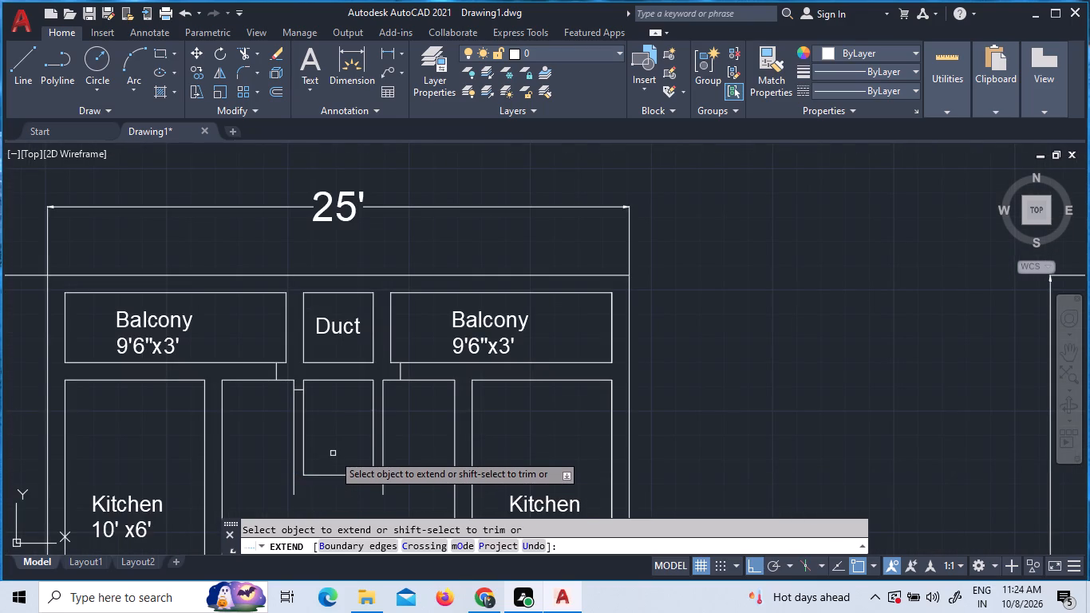
{"action": "key", "text": "Escape"}
Quick-measure the inner rectangle of the middle room's enclosure below the duct.
{"action": "left_click", "coordinate": [961, 65]}
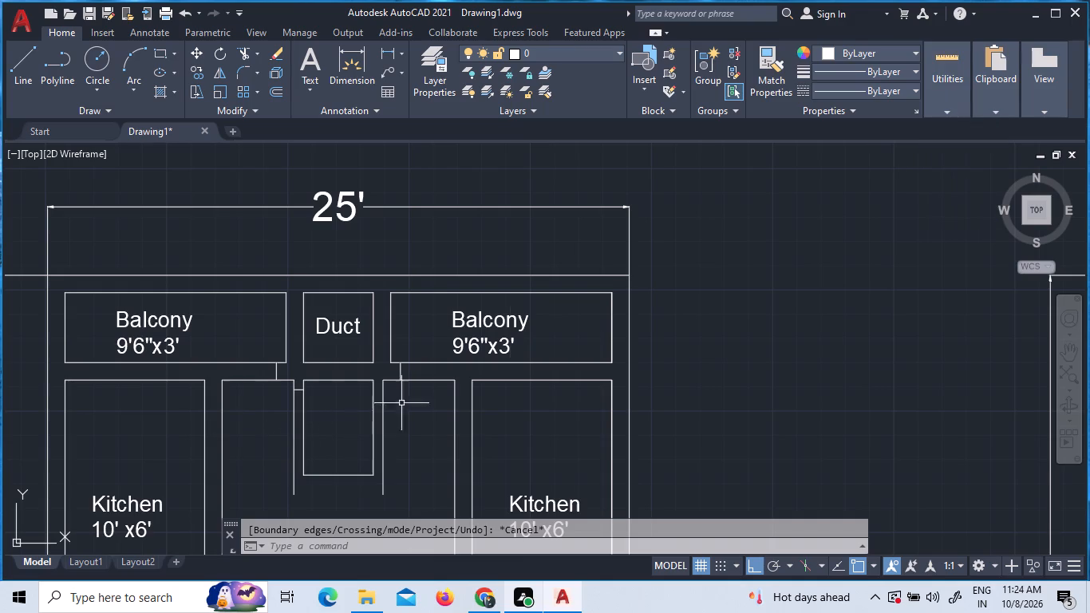
{"action": "left_click", "coordinate": [932, 99]}
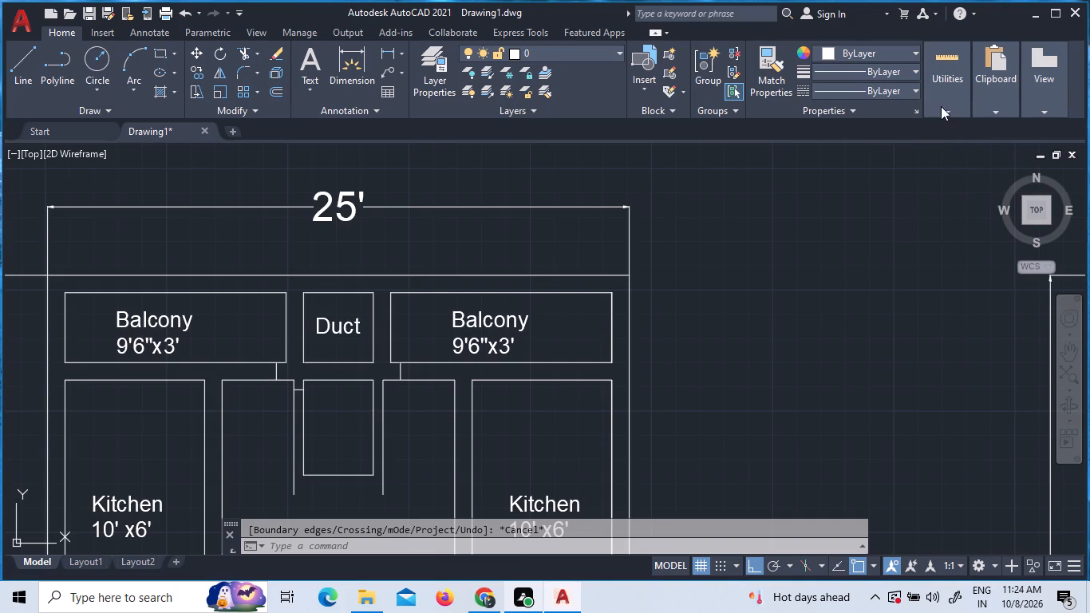
{"action": "left_click", "coordinate": [941, 106]}
{"action": "left_click", "coordinate": [948, 139]}
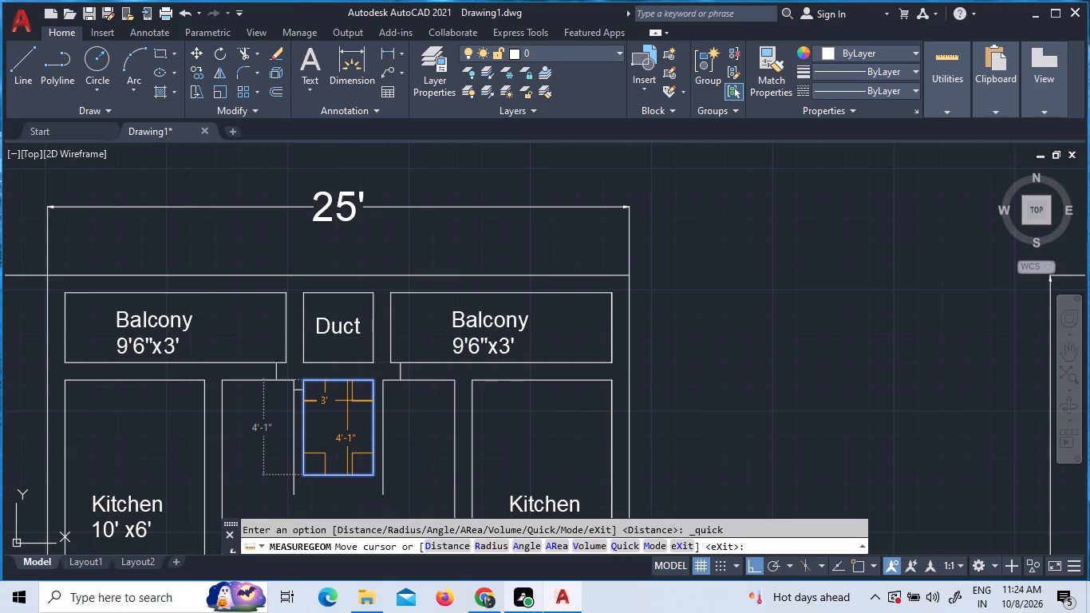
{"action": "key", "text": "Escape"}
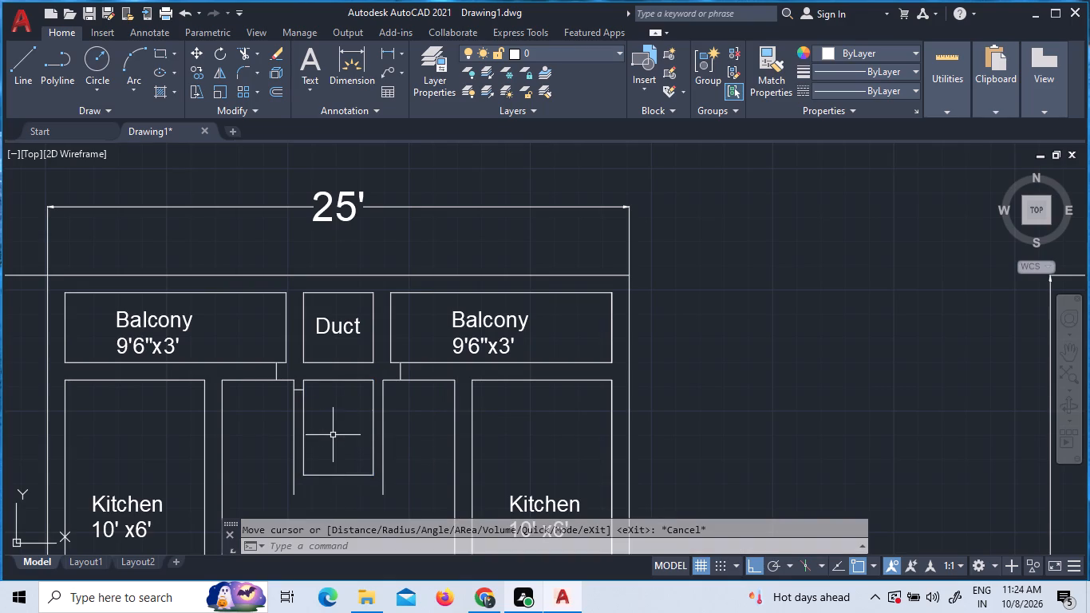
Offset the enclosure's inner bottom line 5" downward to form the outer wall line.
{"action": "key", "text": "o"}
{"action": "key", "text": "Return"}
{"action": "type", "text": "5\""}
{"action": "key", "text": "Return"}
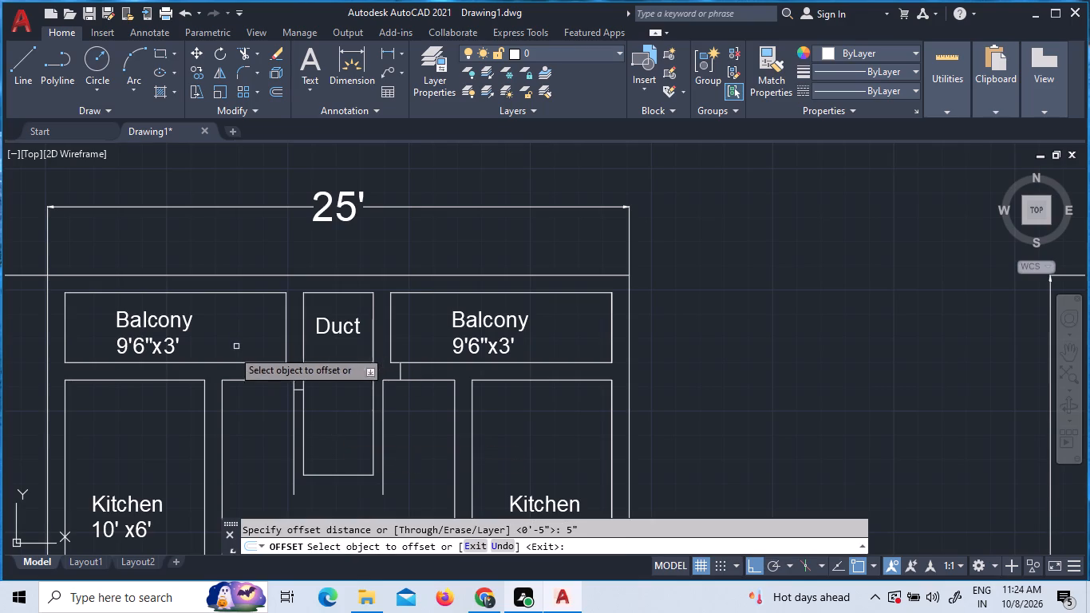
{"action": "left_click", "coordinate": [361, 476]}
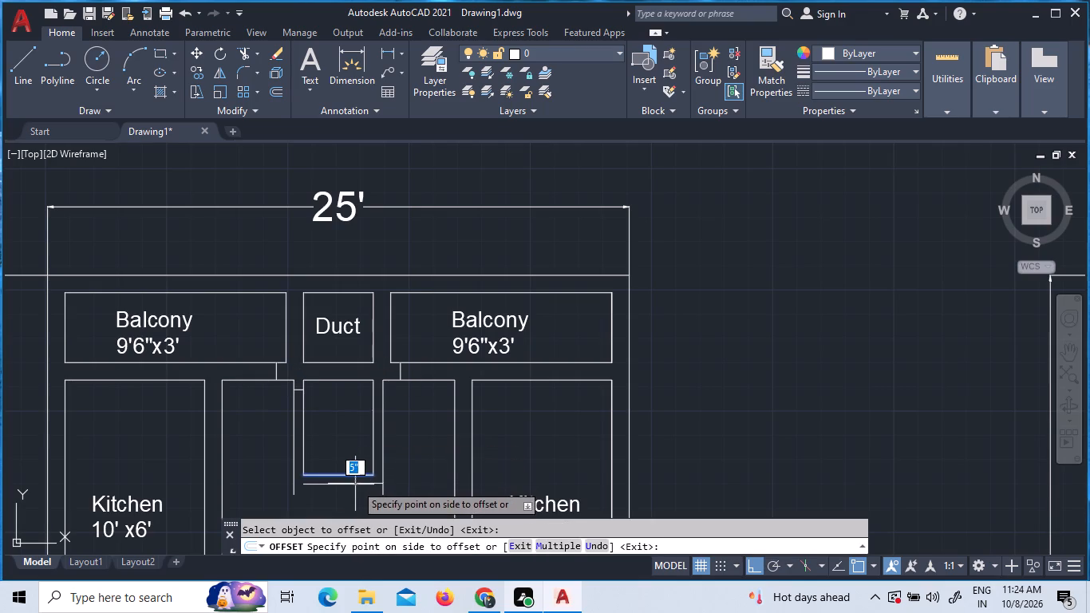
{"action": "left_click", "coordinate": [355, 484]}
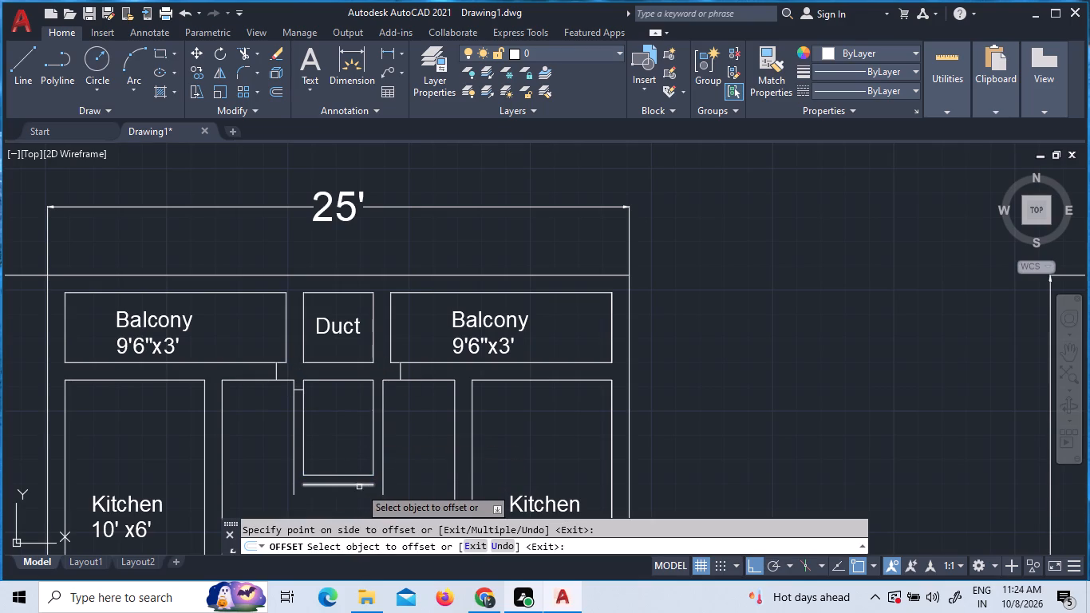
{"action": "key", "text": "Escape"}
Extend both ends of the new outer bottom line to meet the enclosure's outer left and right verticals.
{"action": "type", "text": "ex"}
{"action": "key", "text": "space"}
{"action": "key", "text": "space"}
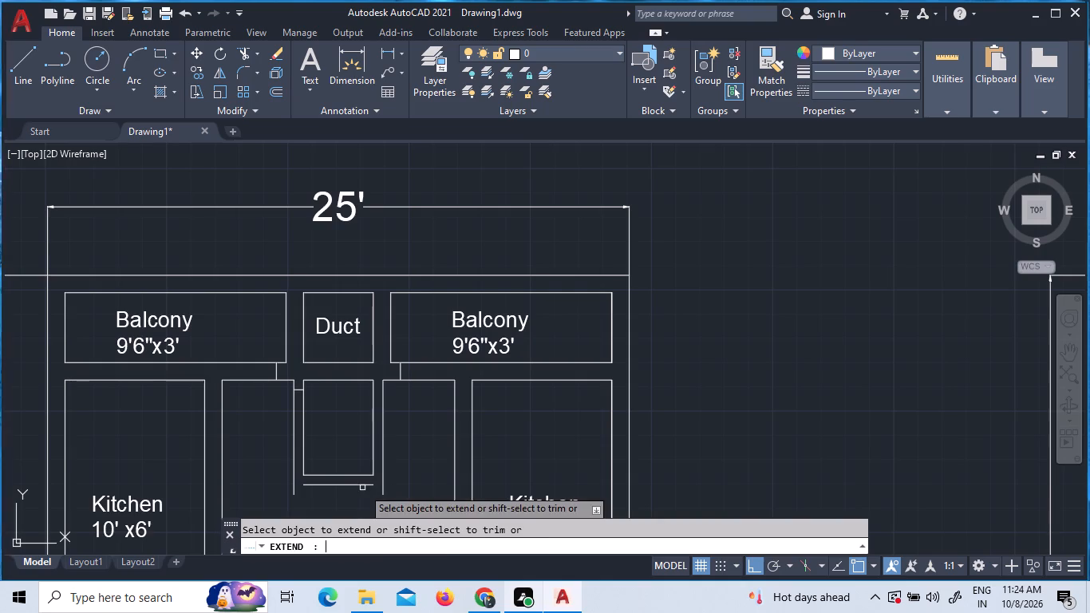
{"action": "left_click", "coordinate": [365, 485]}
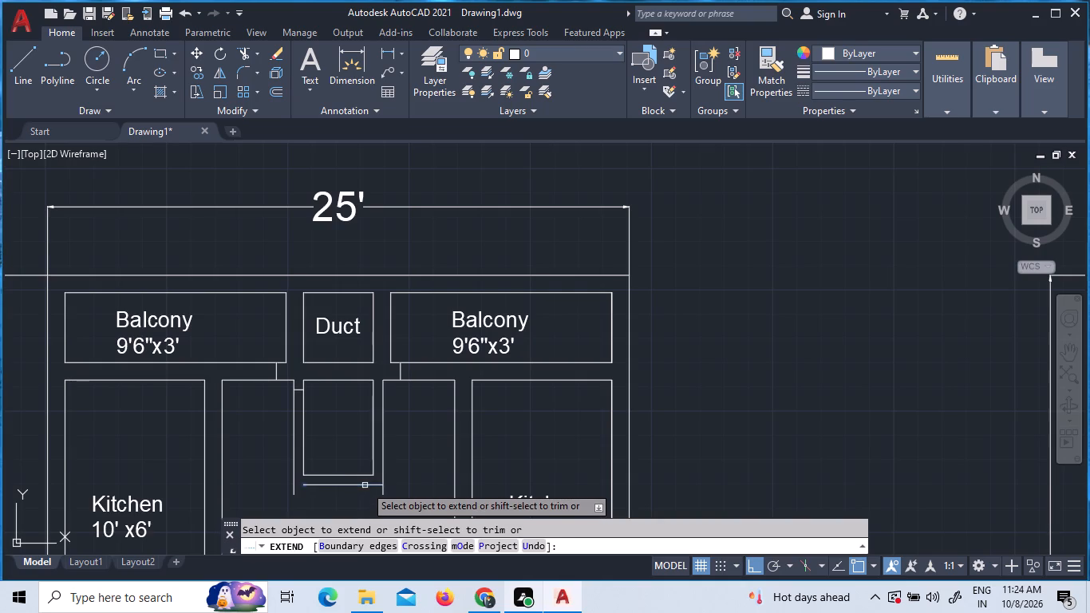
{"action": "left_click", "coordinate": [314, 487]}
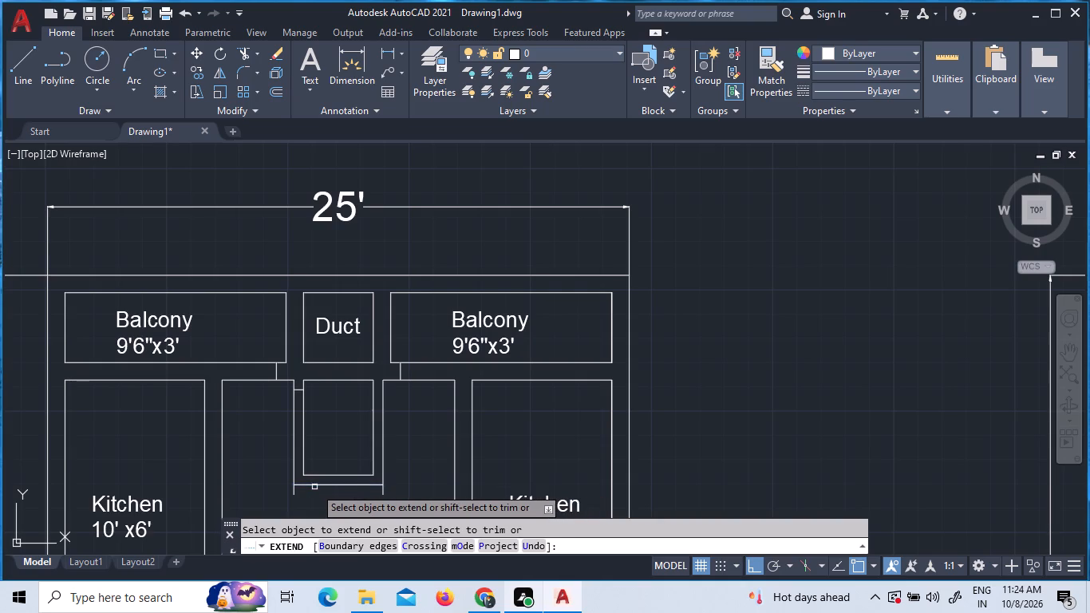
{"action": "key", "text": "Escape"}
Trim the ends of the enclosure's outer left and right verticals that overhang below its outer bottom line.
{"action": "key", "text": "t"}
{"action": "key", "text": "r"}
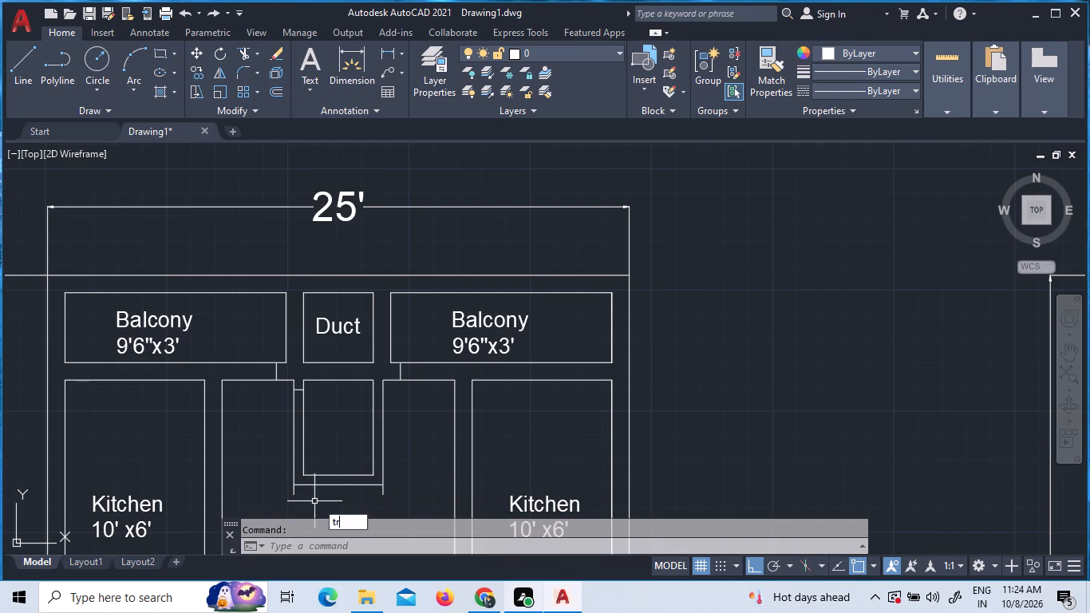
{"action": "key", "text": "space"}
{"action": "key", "text": "space"}
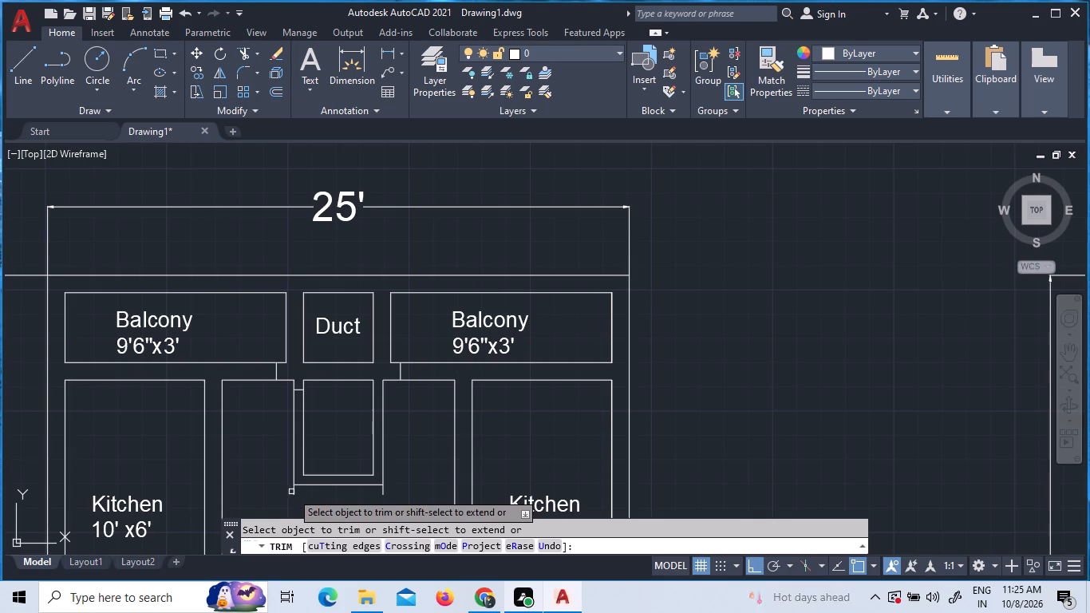
{"action": "left_click", "coordinate": [296, 493]}
{"action": "left_click", "coordinate": [288, 490]}
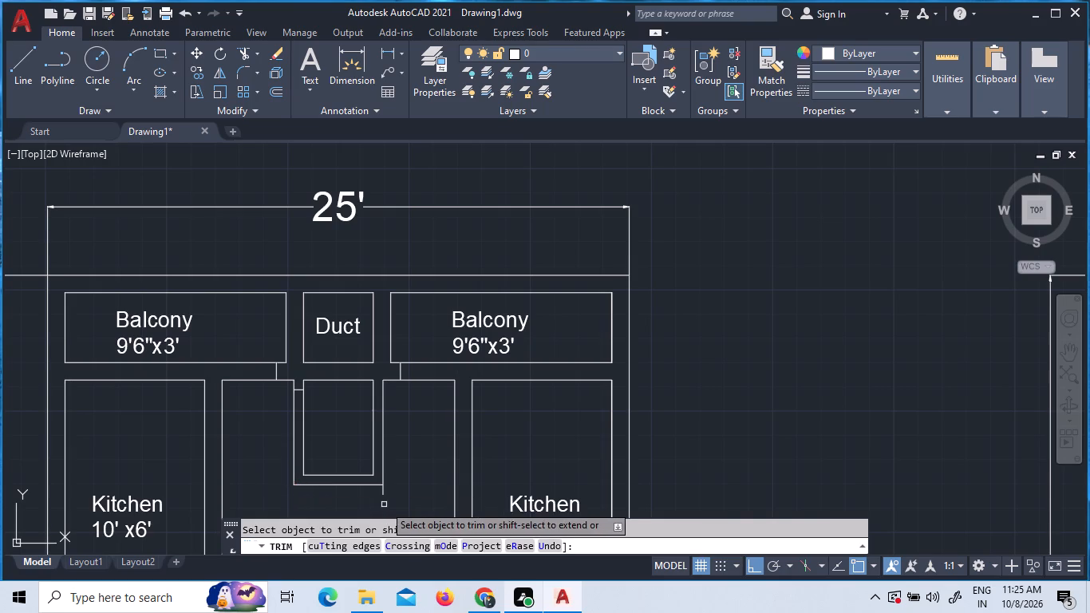
{"action": "left_click_drag", "start_coordinate": [404, 495], "coordinate": [388, 495]}
{"action": "left_click", "coordinate": [365, 491]}
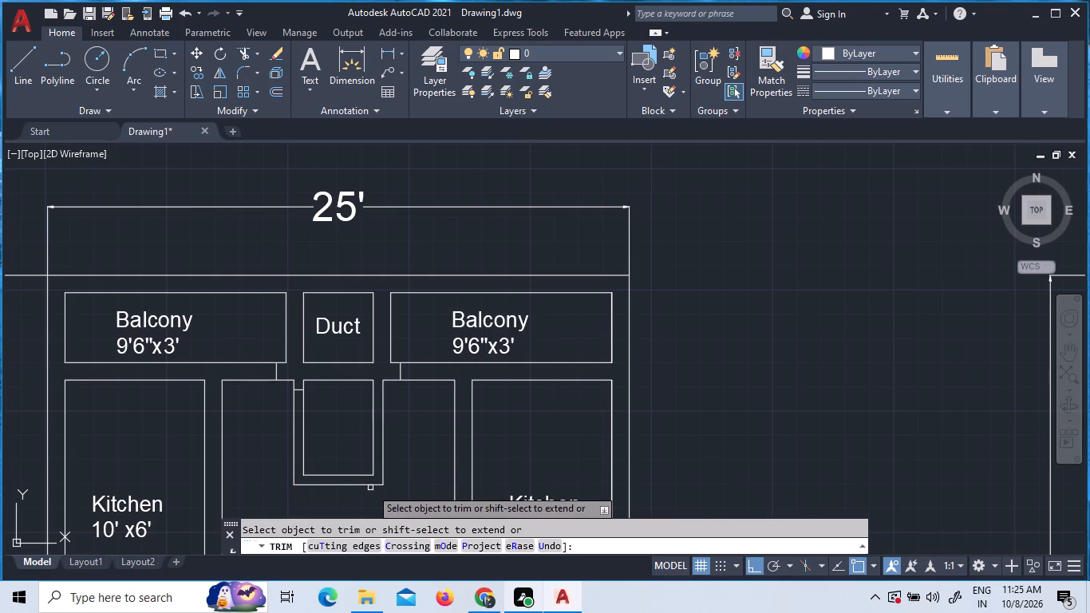
Trim away the middle room's bottom line between the two kitchen walls.
{"action": "scroll", "coordinate": [370, 488], "scroll_direction": "up", "scroll_amount": 3}
{"action": "scroll", "coordinate": [165, 475], "scroll_direction": "up", "scroll_amount": 1}
{"action": "scroll", "coordinate": [165, 475], "scroll_direction": "down", "scroll_amount": 3}
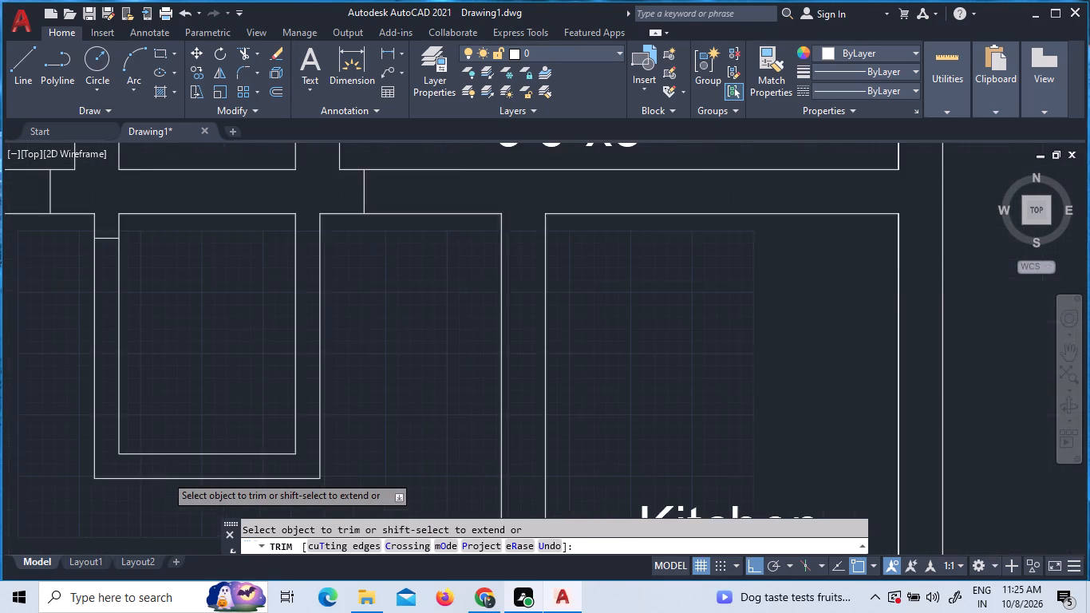
{"action": "scroll", "coordinate": [166, 473], "scroll_direction": "down", "scroll_amount": 3}
{"action": "scroll", "coordinate": [146, 432], "scroll_direction": "up", "scroll_amount": 2}
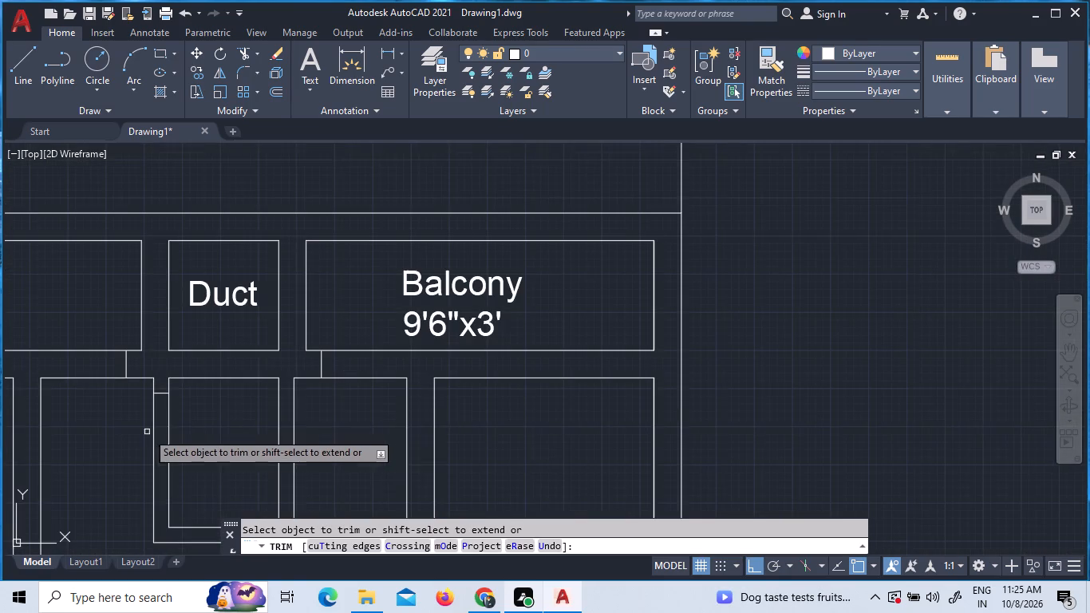
{"action": "scroll", "coordinate": [205, 433], "scroll_direction": "down", "scroll_amount": 3}
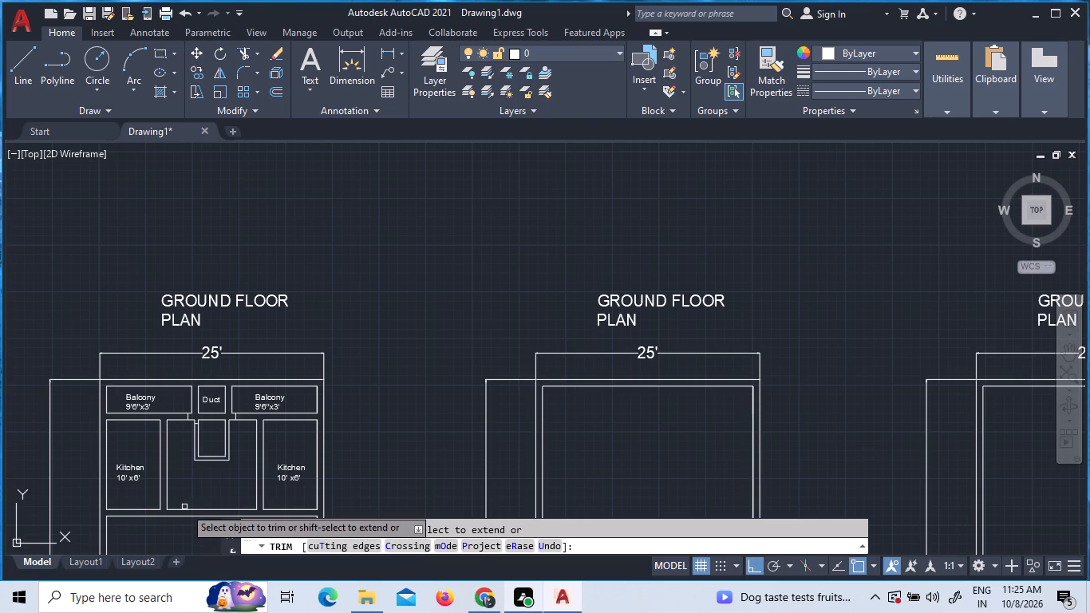
{"action": "left_click", "coordinate": [184, 507]}
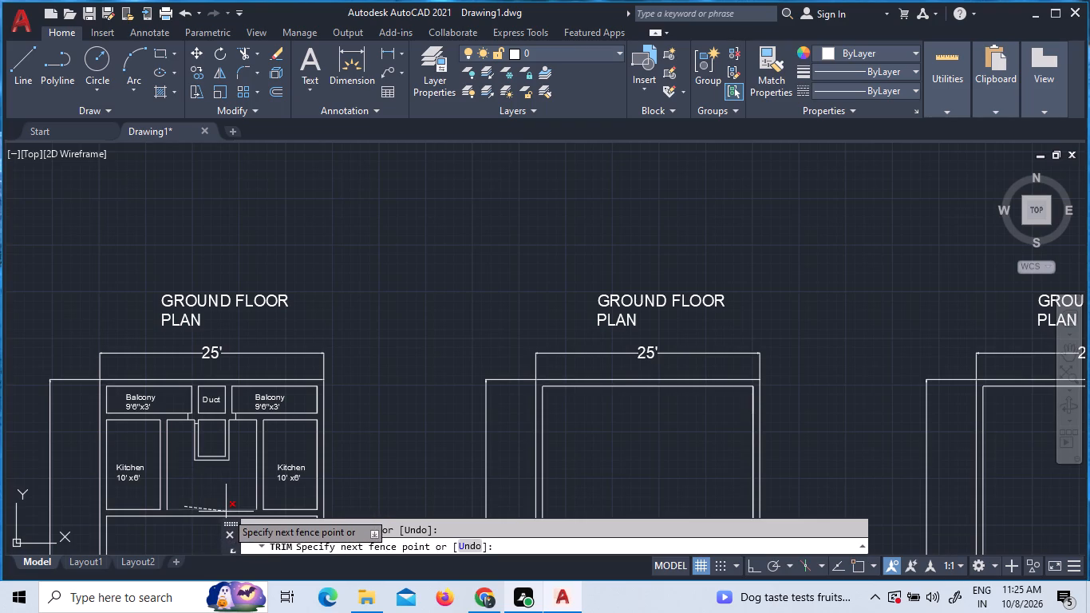
{"action": "left_click", "coordinate": [226, 512]}
{"action": "key", "text": "Escape"}
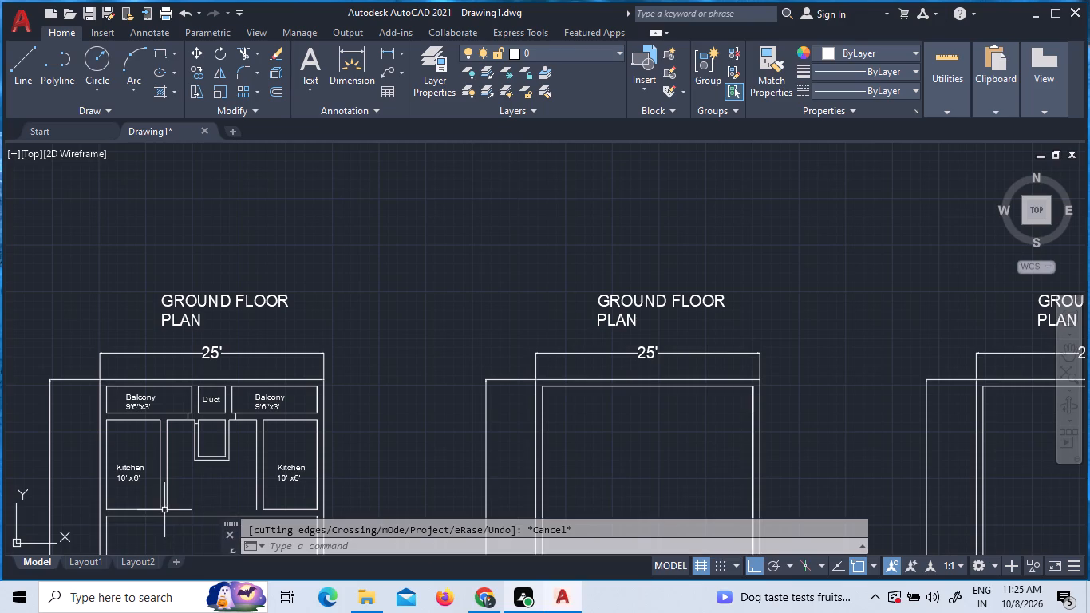
Draw a 9" horizontal line closing the lower end of the wall between the left kitchen and the middle room.
{"action": "scroll", "coordinate": [161, 512], "scroll_direction": "up", "scroll_amount": 2}
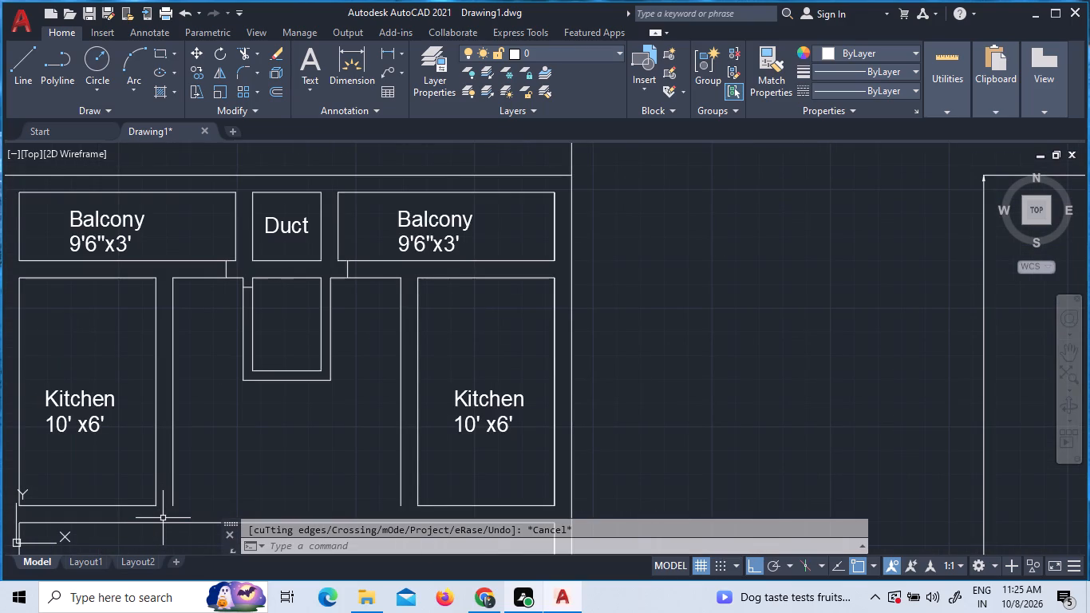
{"action": "key", "text": "l"}
{"action": "key", "text": "Return"}
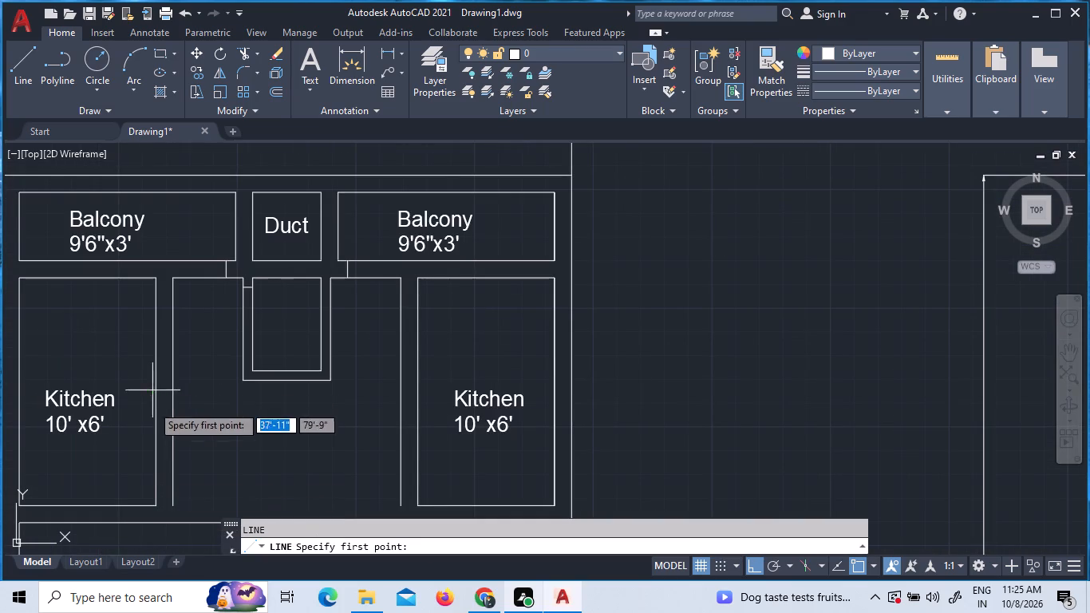
{"action": "left_click", "coordinate": [160, 505]}
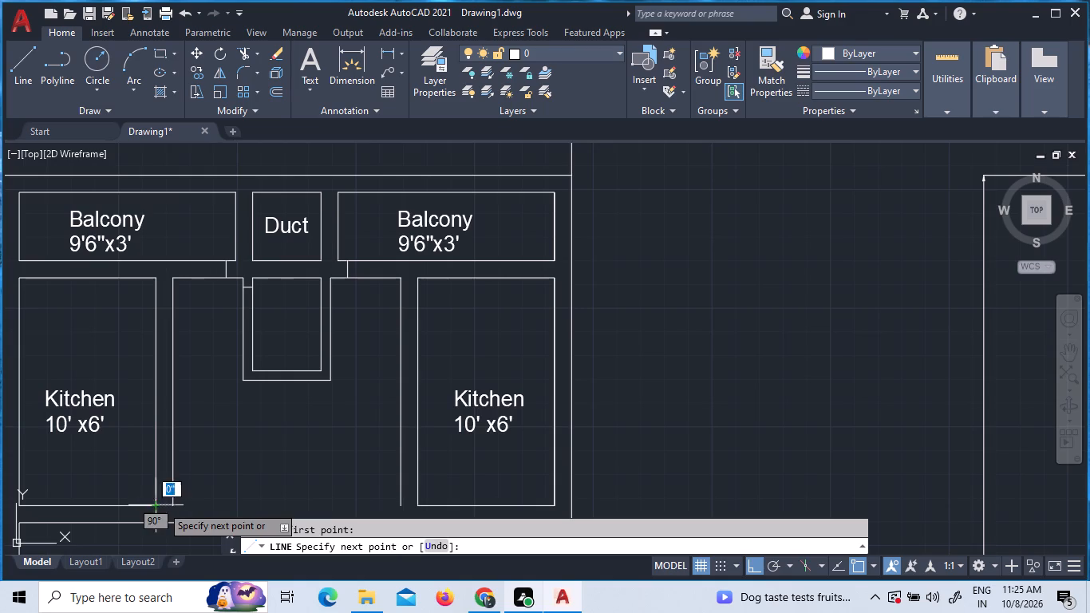
{"action": "left_click", "coordinate": [171, 504]}
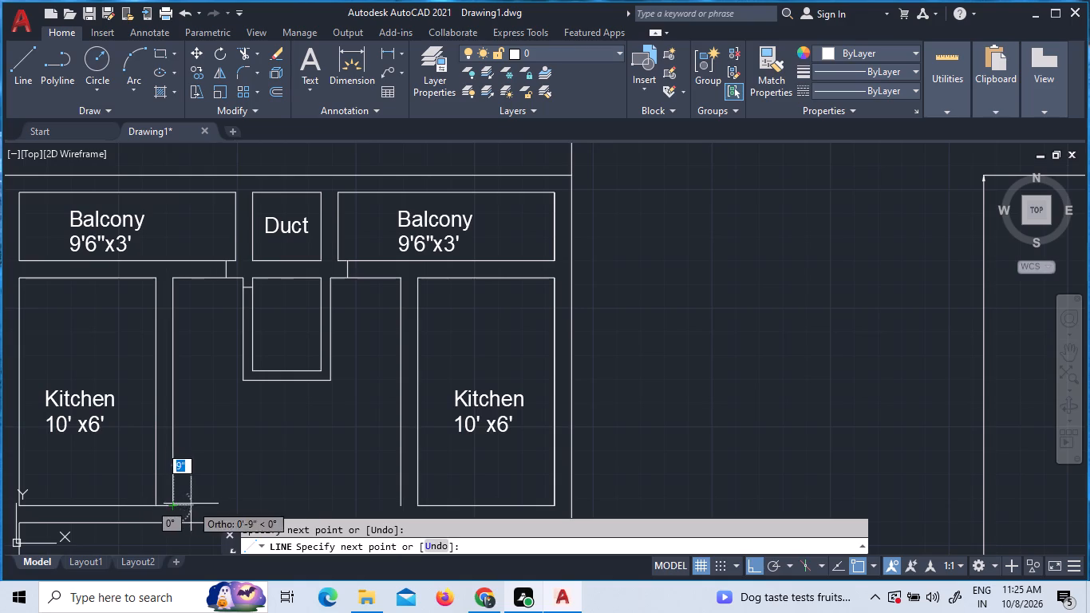
{"action": "key", "text": "Escape"}
Draw a 9" horizontal line closing the lower end of the wall between the right kitchen and the middle room.
{"action": "left_click", "coordinate": [30, 68]}
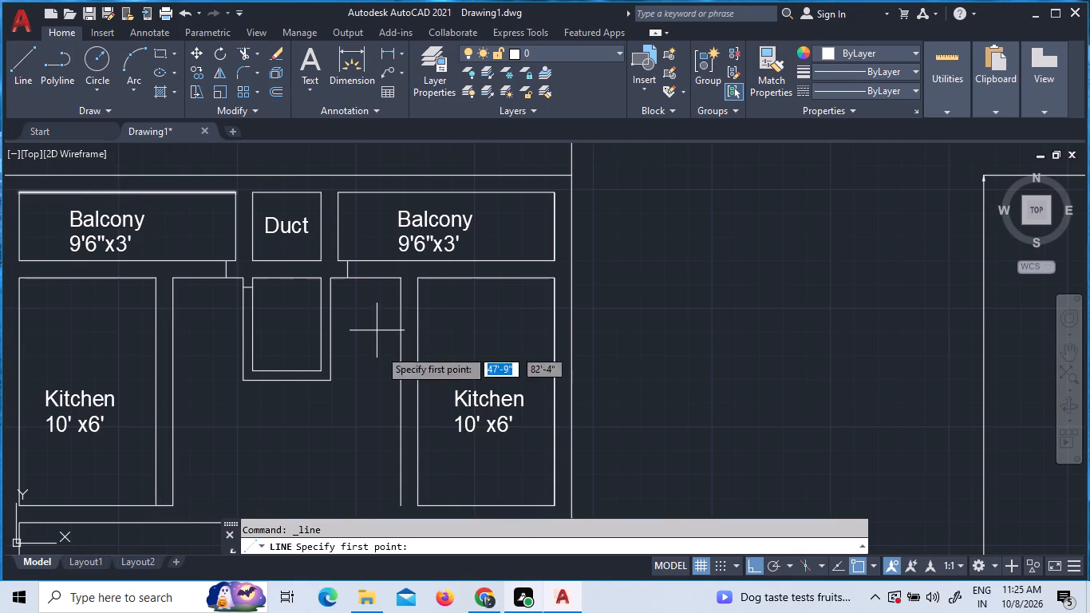
{"action": "left_click_drag", "start_coordinate": [419, 508], "coordinate": [396, 504]}
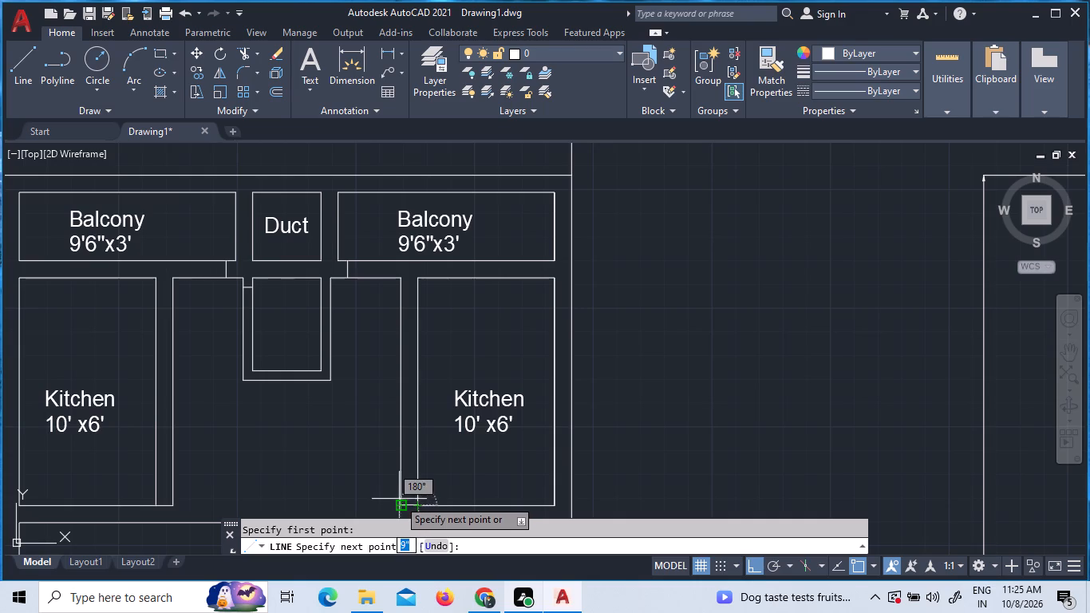
{"action": "scroll", "coordinate": [401, 498], "scroll_direction": "up", "scroll_amount": 3}
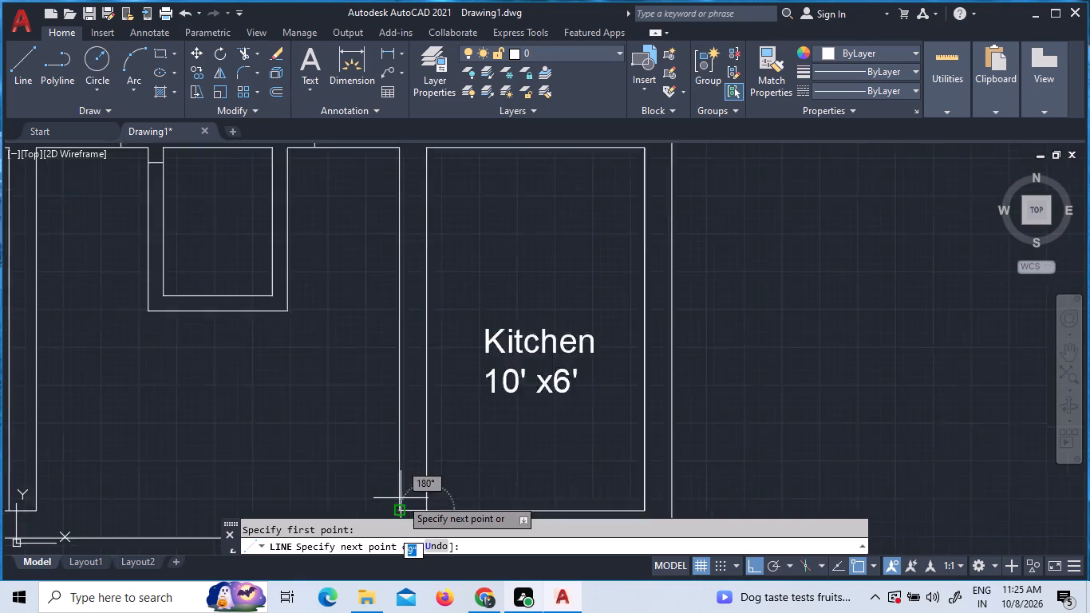
{"action": "scroll", "coordinate": [401, 498], "scroll_direction": "up", "scroll_amount": 1}
{"action": "scroll", "coordinate": [404, 460], "scroll_direction": "down", "scroll_amount": 3}
{"action": "scroll", "coordinate": [399, 504], "scroll_direction": "up", "scroll_amount": 3}
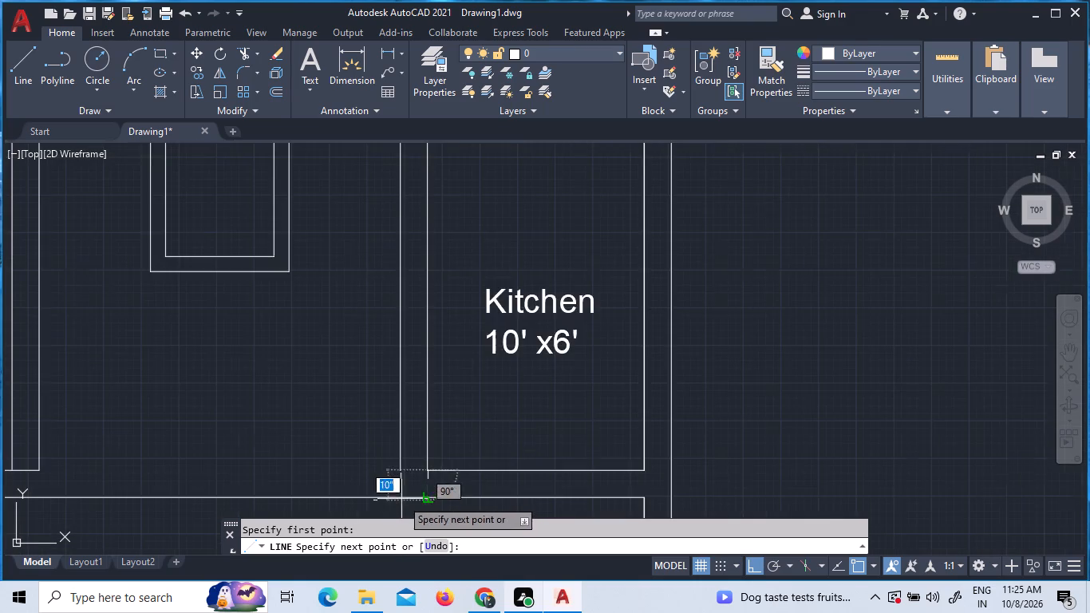
{"action": "scroll", "coordinate": [410, 486], "scroll_direction": "up", "scroll_amount": 4}
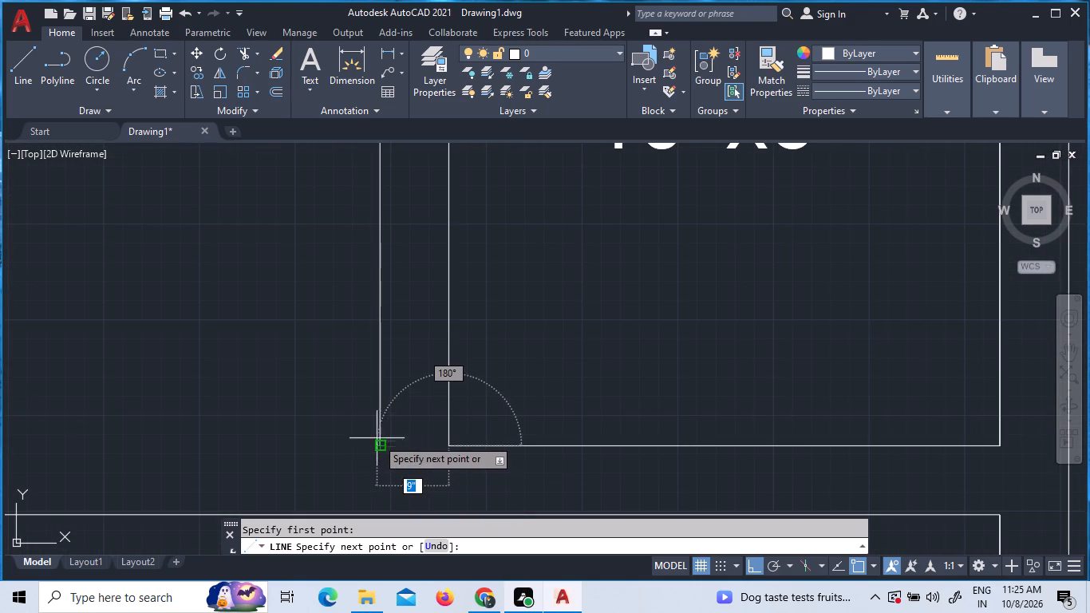
{"action": "left_click", "coordinate": [378, 446]}
{"action": "key", "text": "Escape"}
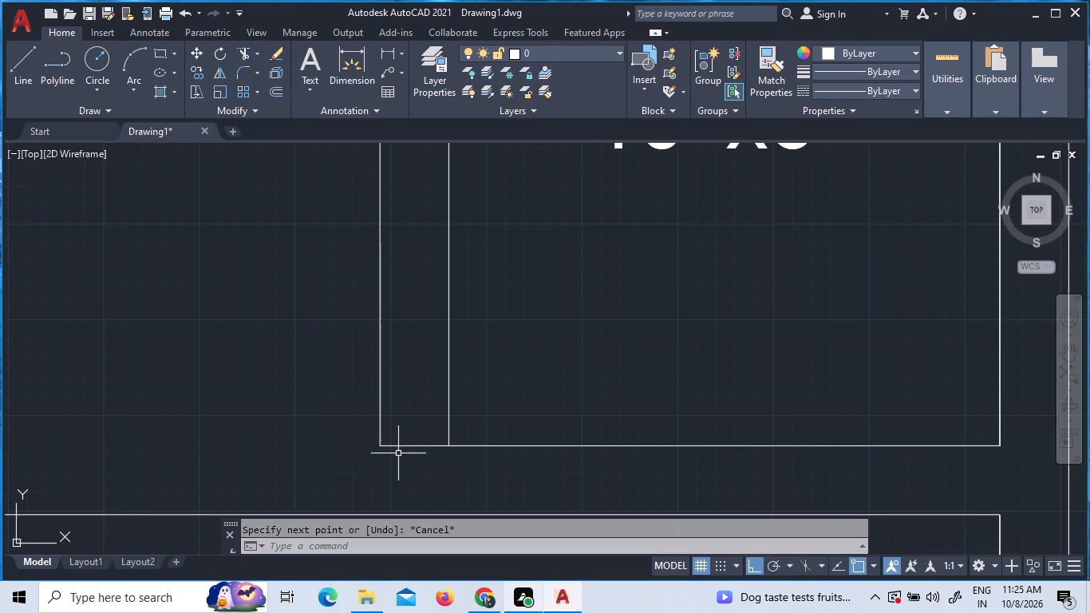
Offset the short line closing the lower end of the left kitchen's inner wall 5" upward.
{"action": "scroll", "coordinate": [401, 452], "scroll_direction": "down", "scroll_amount": 4}
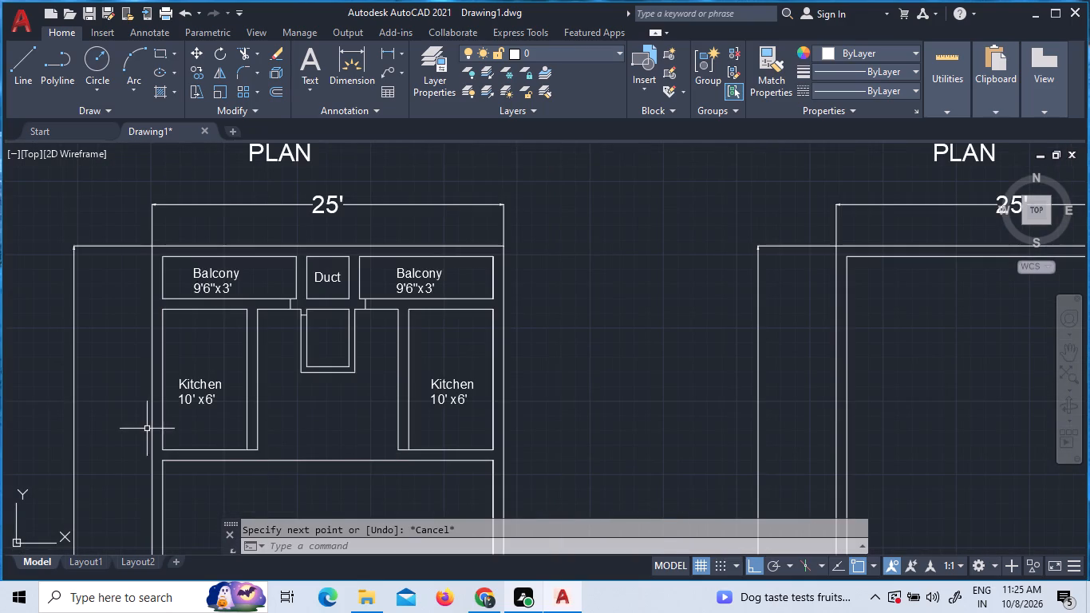
{"action": "key", "text": "o"}
{"action": "key", "text": "Return"}
{"action": "type", "text": "5\""}
{"action": "key", "text": "Return"}
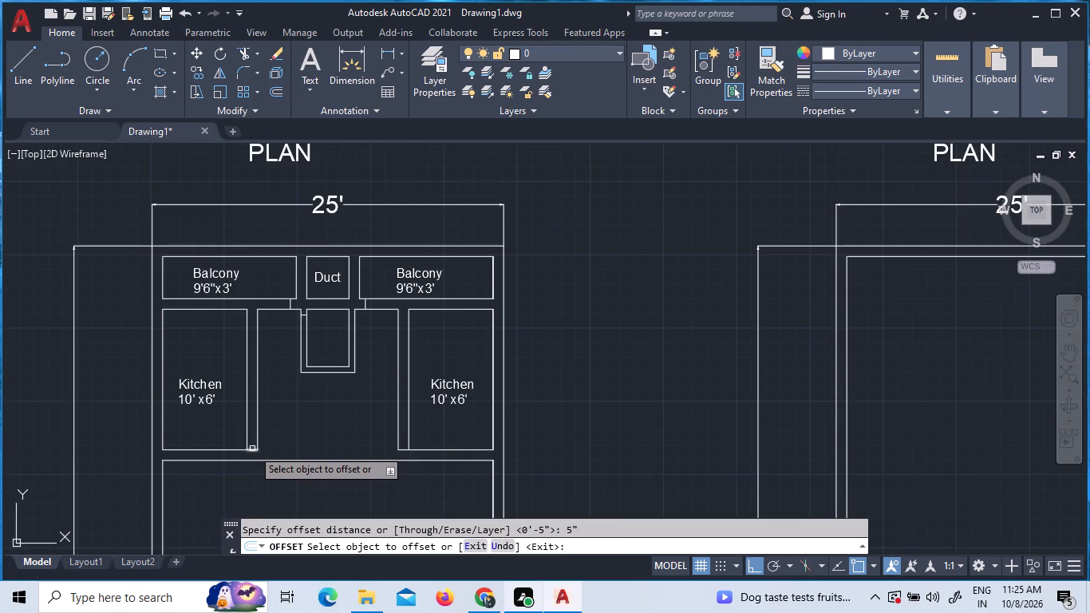
{"action": "left_click", "coordinate": [251, 450]}
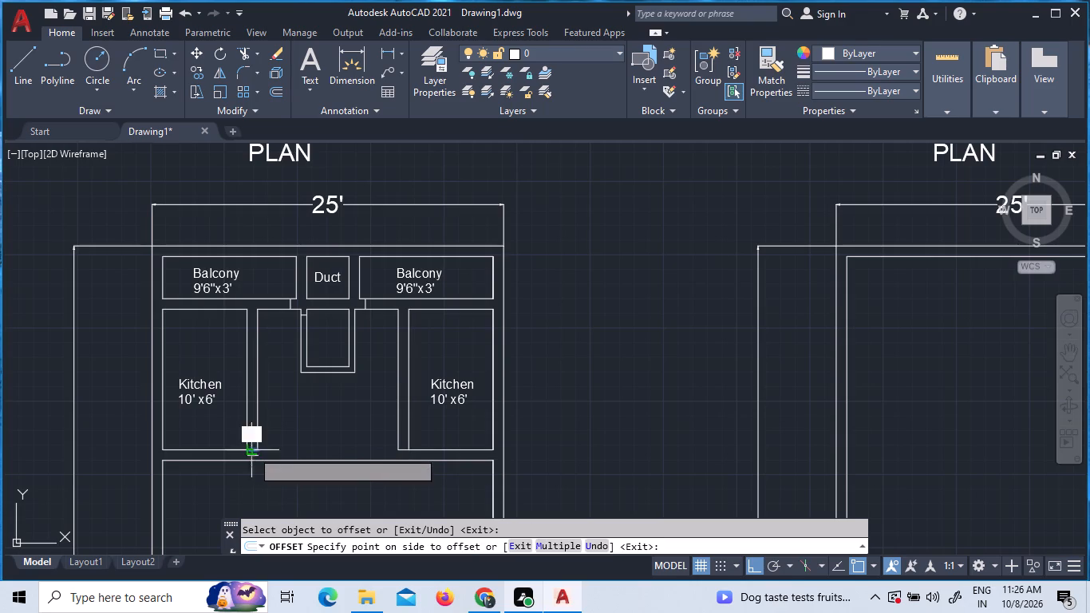
{"action": "left_click", "coordinate": [250, 429]}
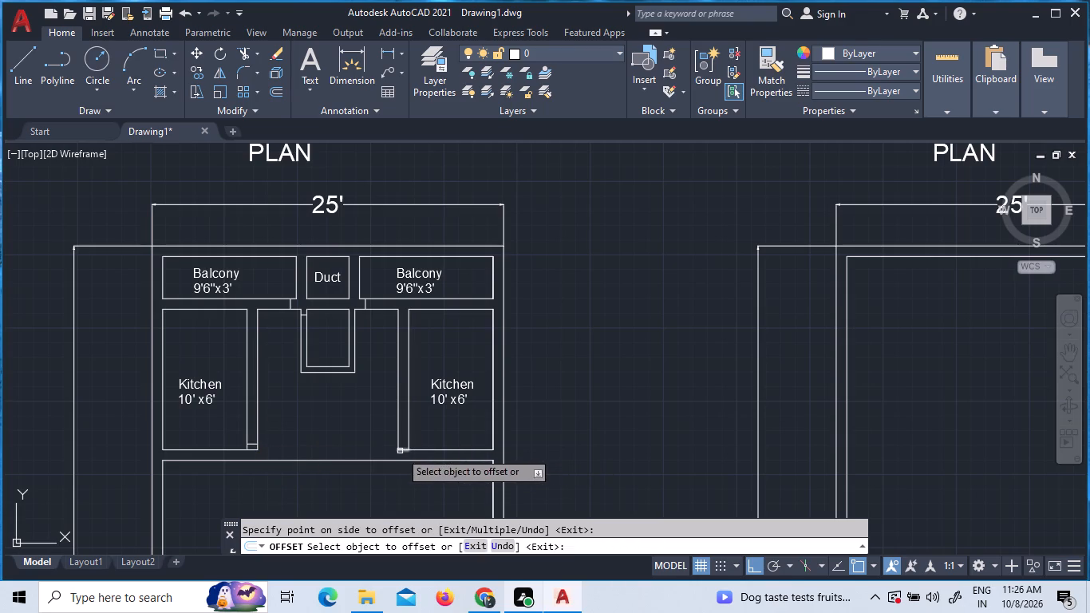
Offset the short line closing the lower end of the right kitchen's inner wall 5" upward.
{"action": "left_click", "coordinate": [403, 451]}
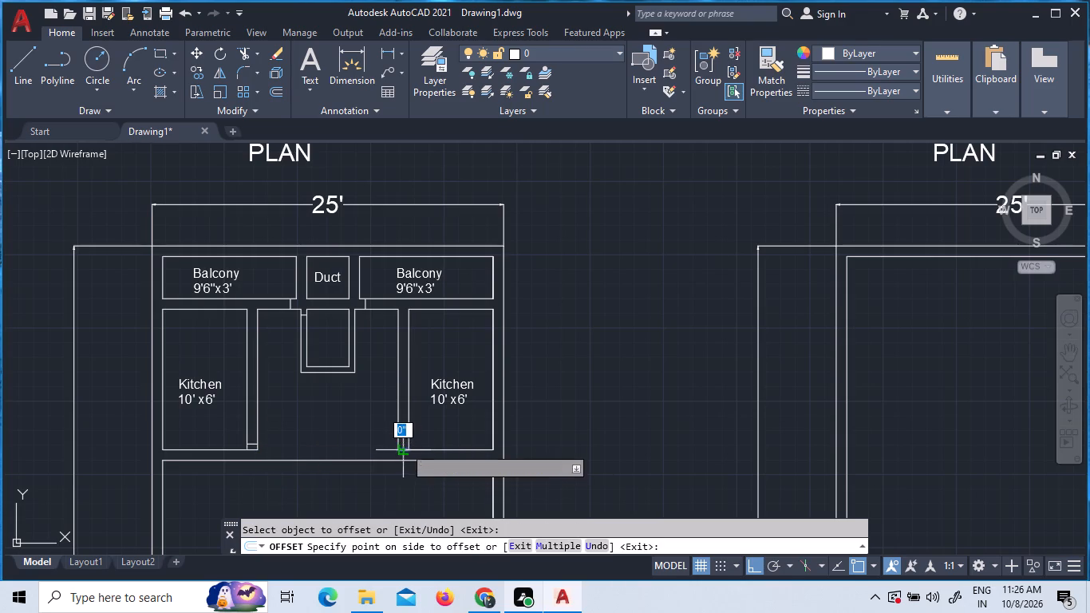
{"action": "left_click", "coordinate": [404, 440]}
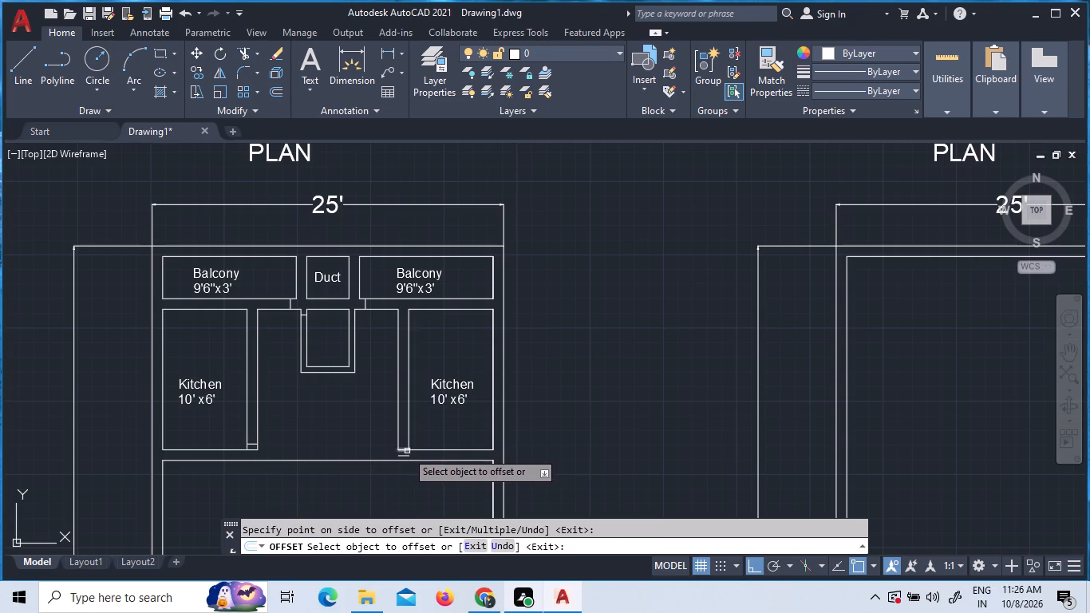
{"action": "left_click", "coordinate": [405, 451]}
{"action": "left_click", "coordinate": [406, 437]}
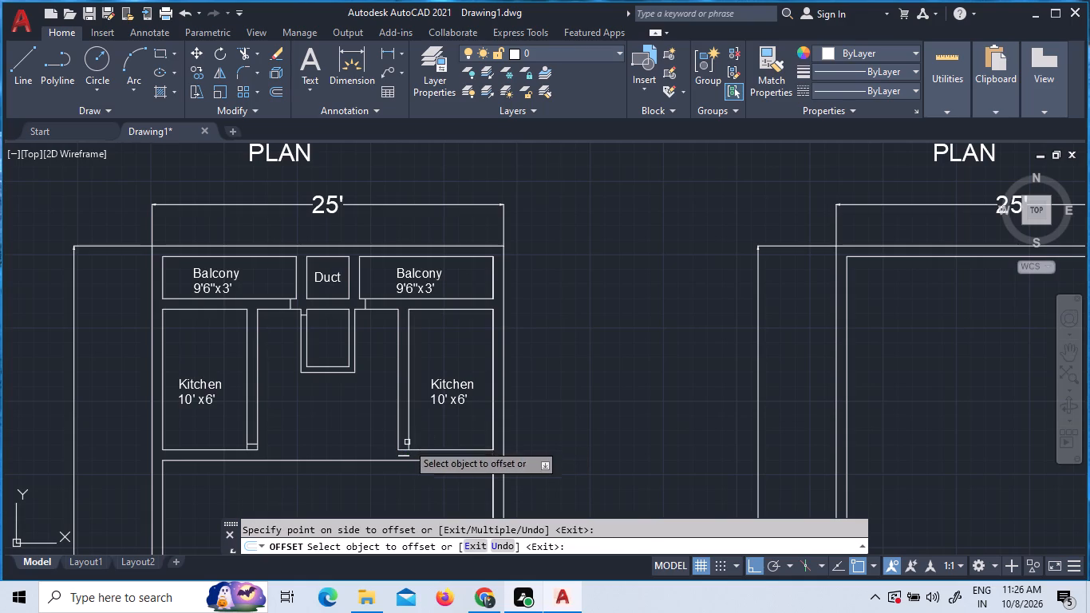
{"action": "scroll", "coordinate": [397, 467], "scroll_direction": "up", "scroll_amount": 3}
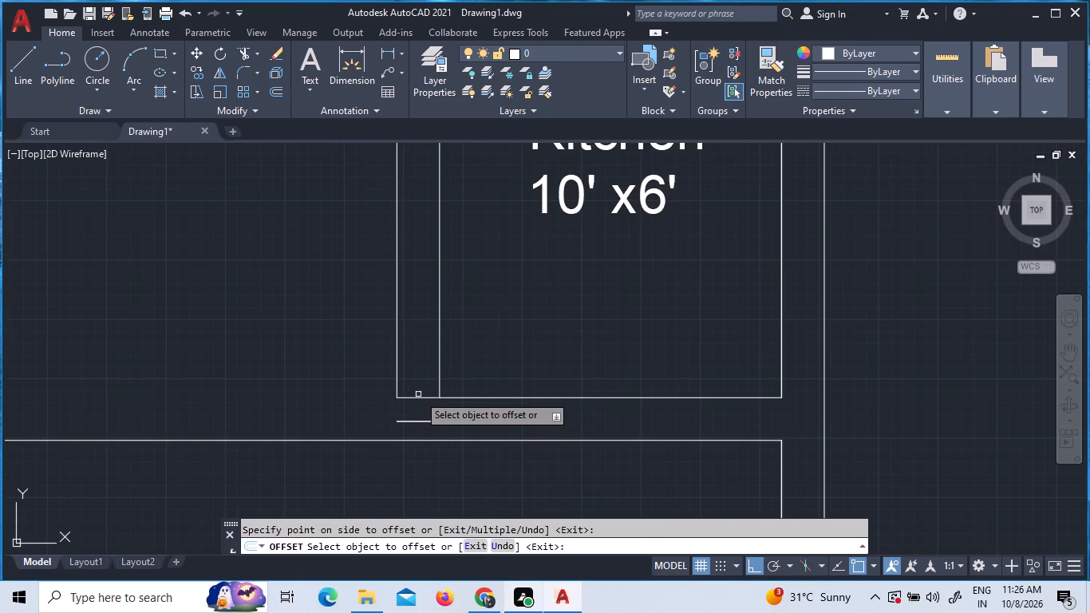
{"action": "left_click", "coordinate": [418, 397]}
{"action": "left_click", "coordinate": [422, 362]}
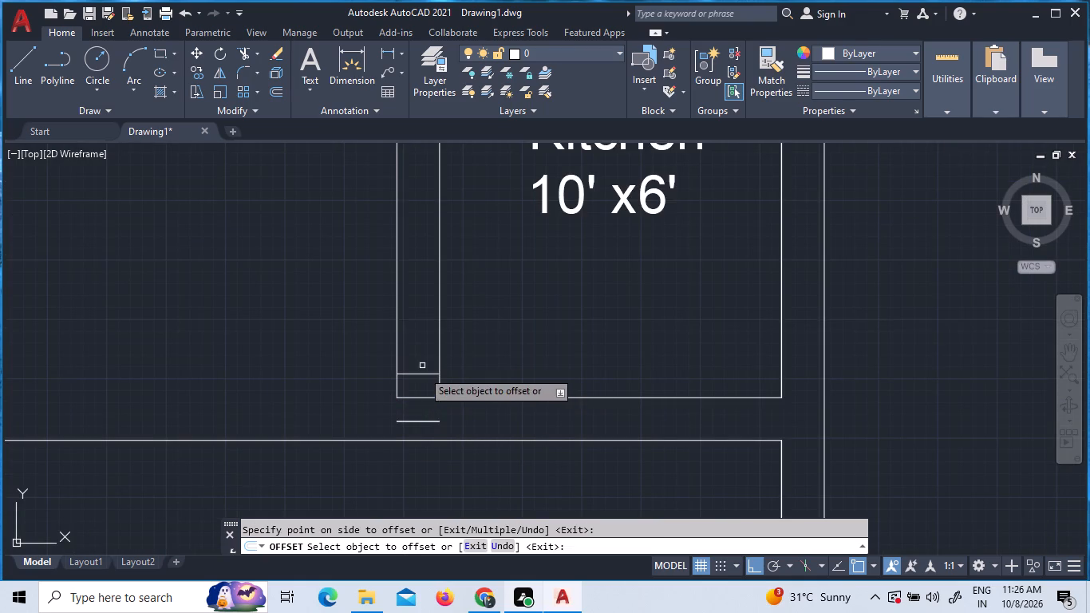
Delete the two overlapping stray offset lines just below the lower end of the right kitchen's inner wall.
{"action": "key", "text": "Escape"}
{"action": "left_click", "coordinate": [428, 422]}
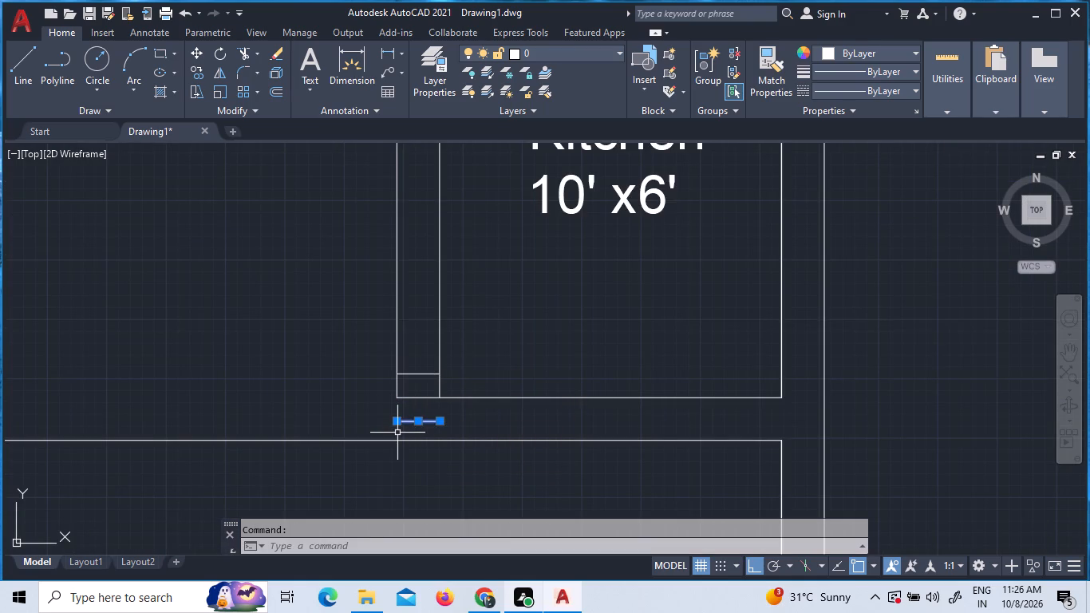
{"action": "key", "text": "Delete"}
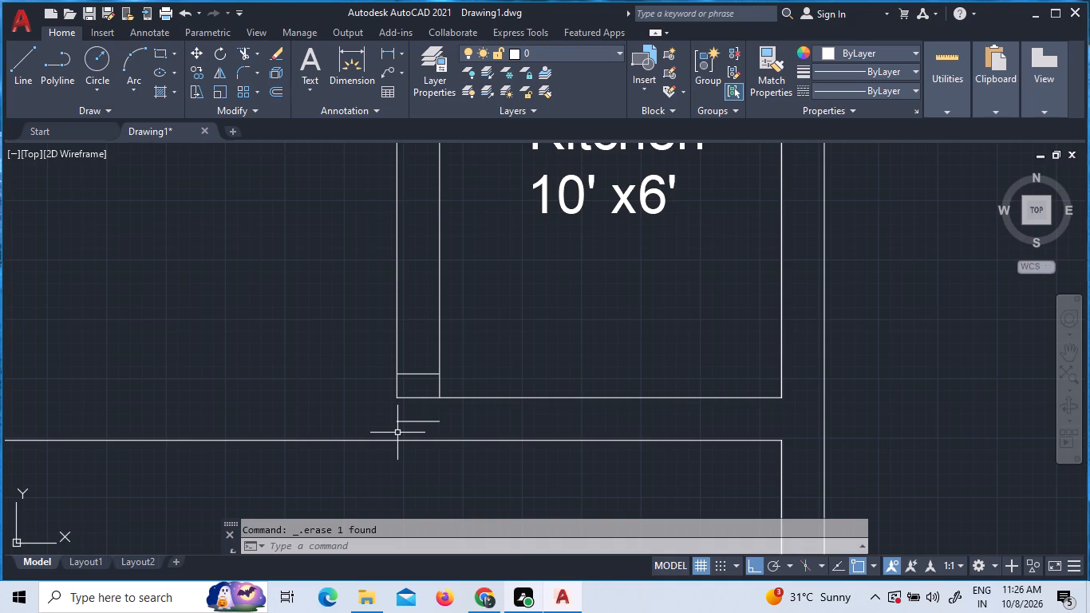
{"action": "left_click", "coordinate": [409, 420]}
{"action": "key", "text": "Delete"}
{"action": "key", "text": "Delete"}
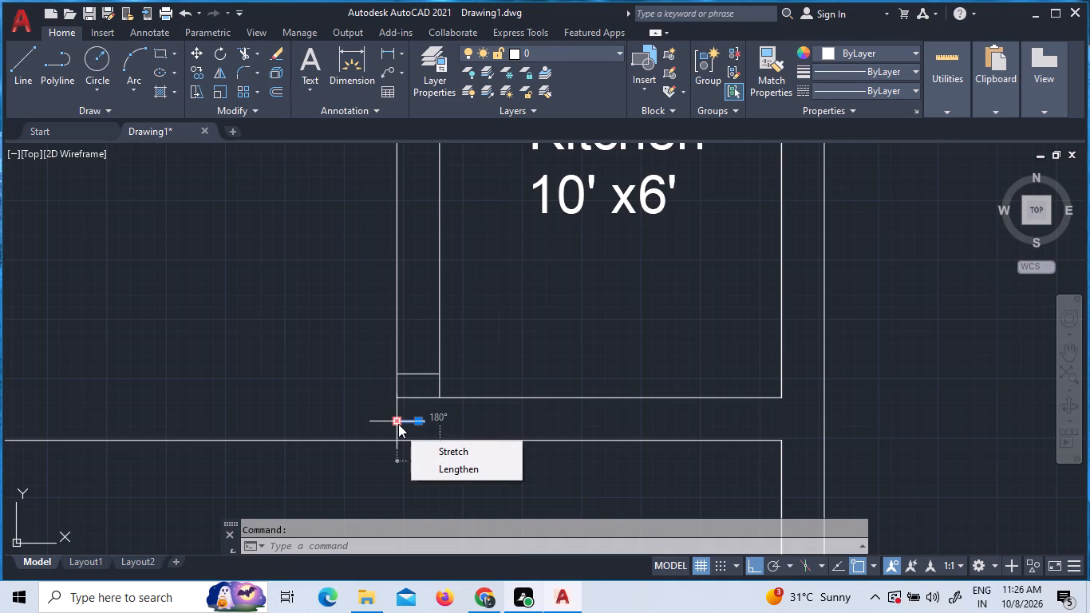
{"action": "key", "text": "Delete"}
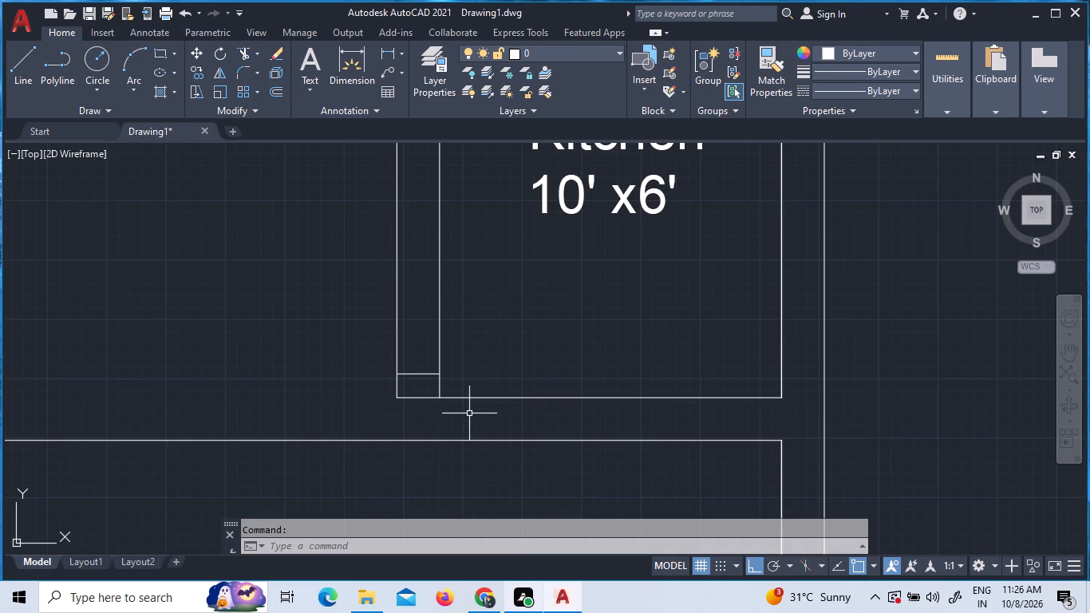
Delete the original short closing lines at the lower ends of the left and right kitchens' inner walls, keeping the offset ones.
{"action": "scroll", "coordinate": [453, 461], "scroll_direction": "down", "scroll_amount": 2}
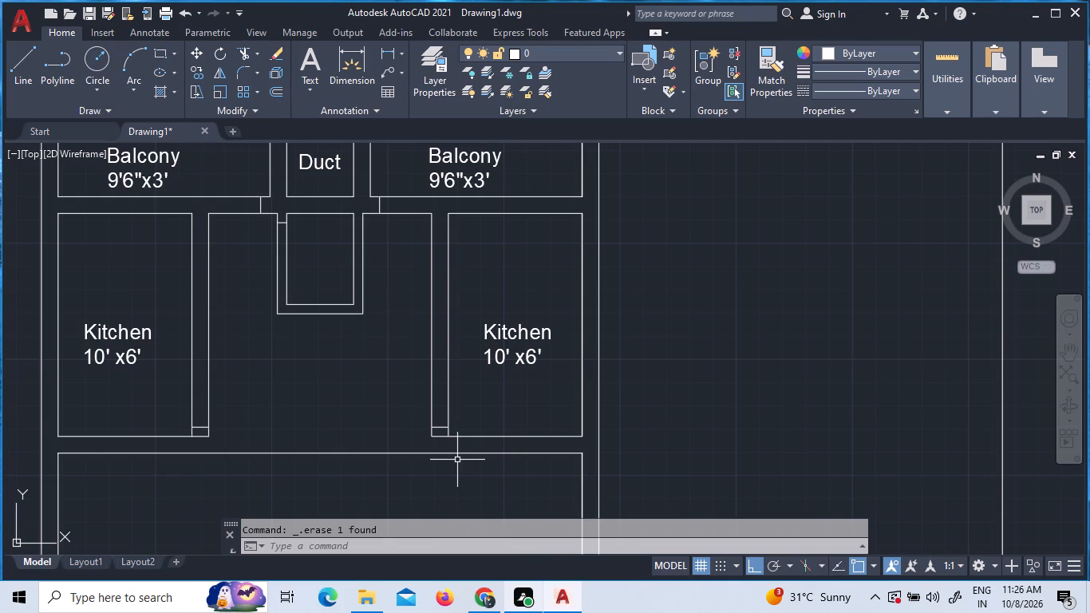
{"action": "left_click", "coordinate": [201, 436]}
{"action": "key", "text": "Delete"}
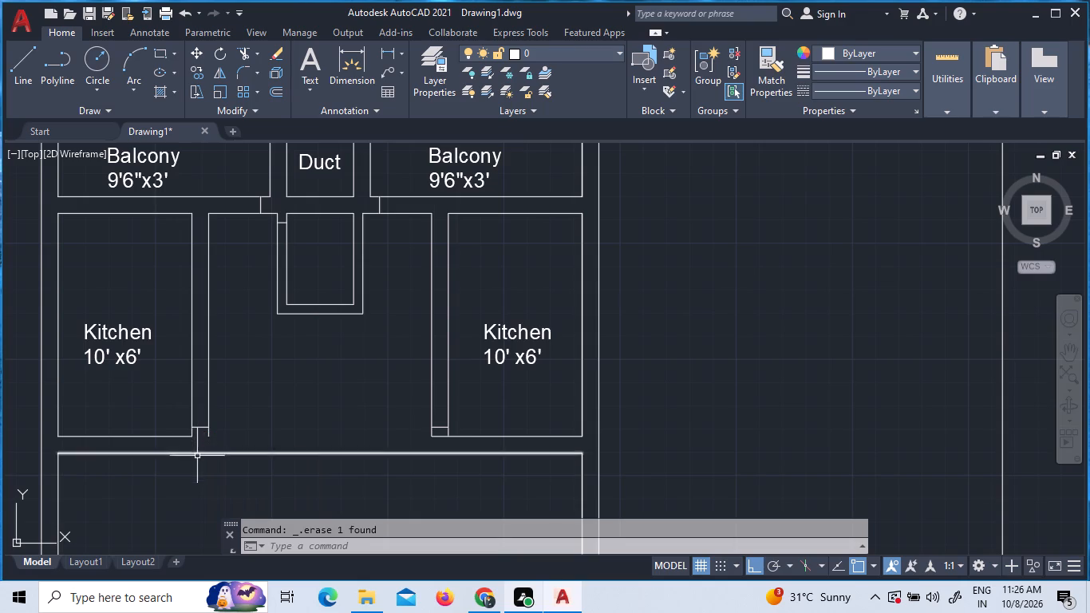
{"action": "left_click", "coordinate": [438, 436]}
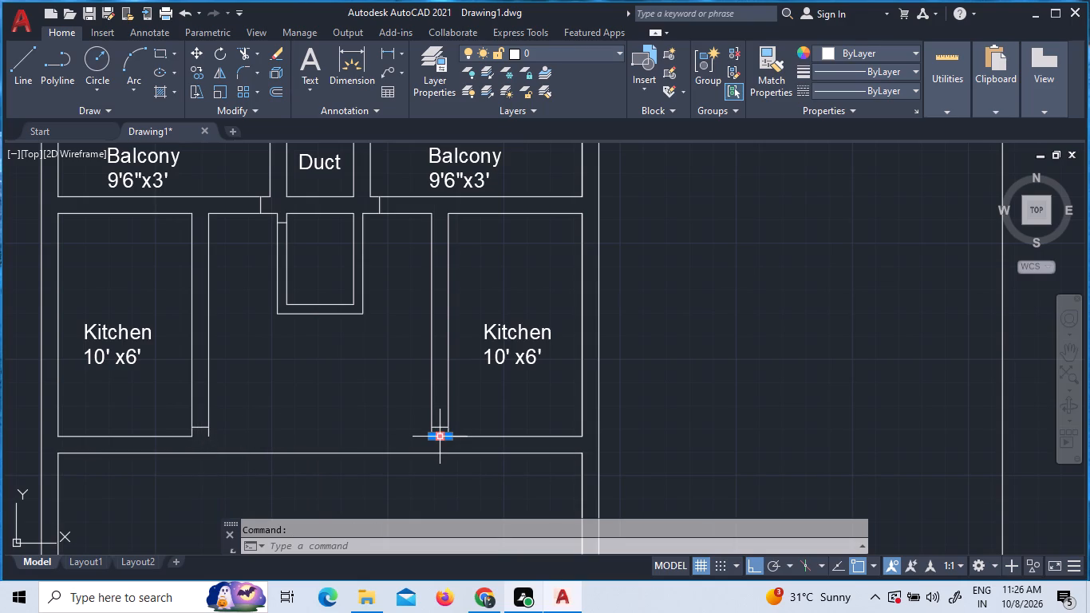
{"action": "key", "text": "Delete"}
Extend the middle room's left and right vertical wall lines down to the horizontal line below the kitchens.
{"action": "type", "text": "ex"}
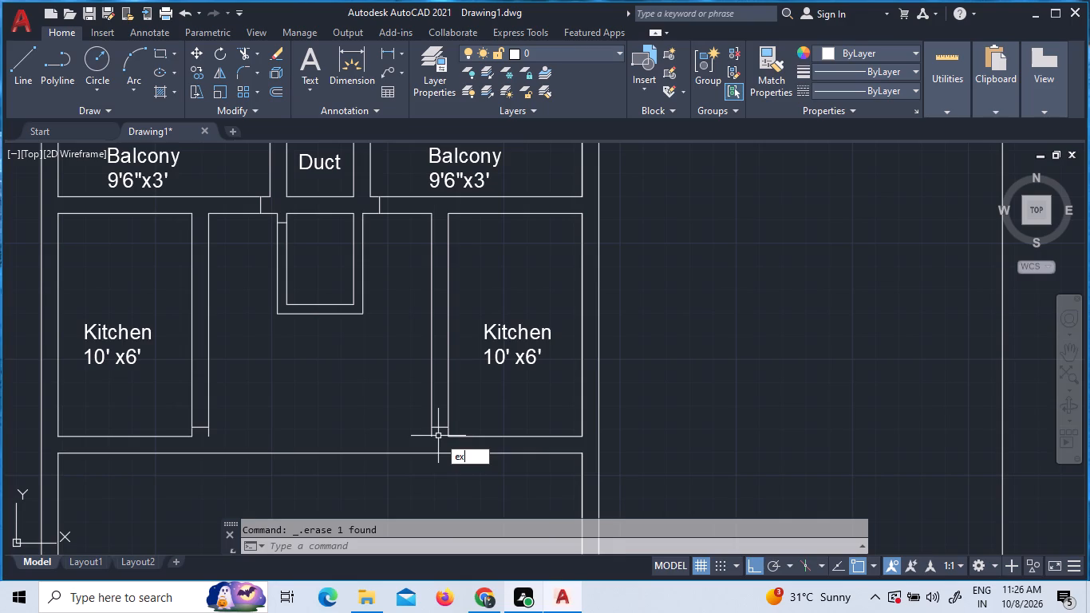
{"action": "key", "text": "Return"}
{"action": "key", "text": "Return"}
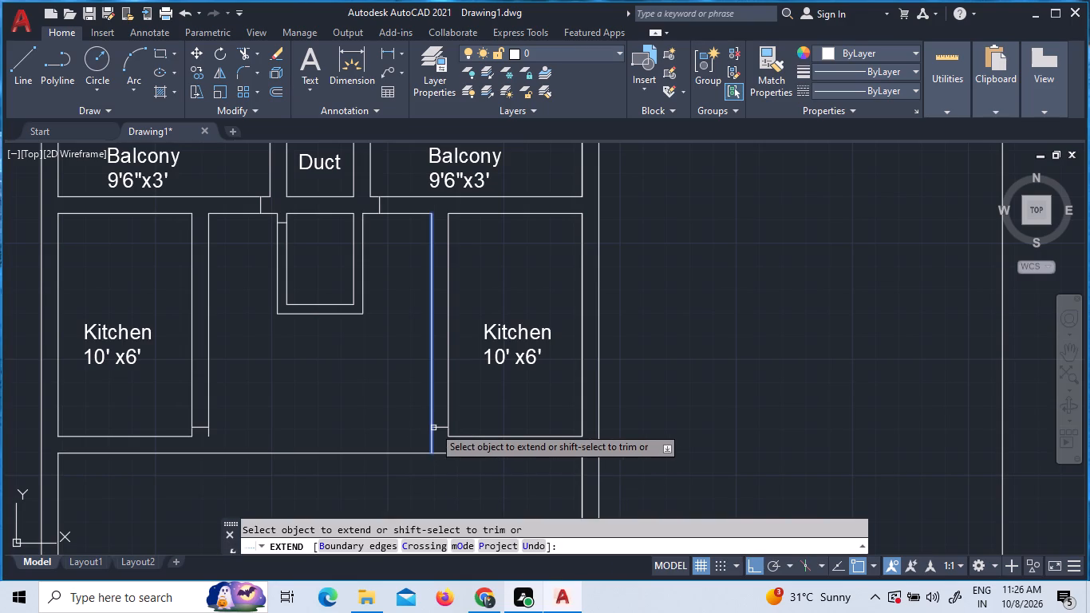
{"action": "left_click", "coordinate": [432, 406]}
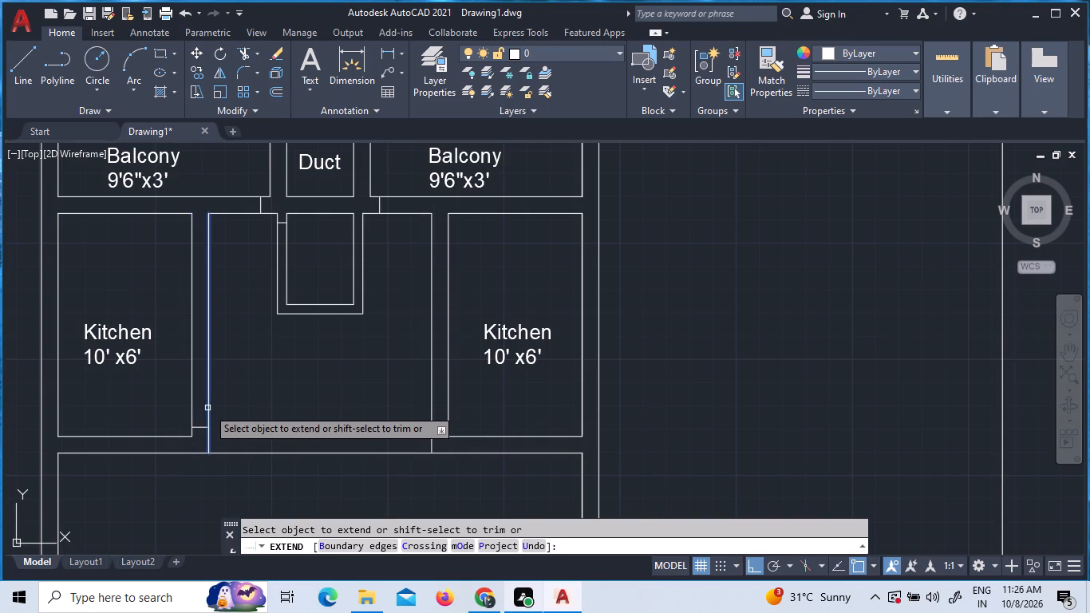
{"action": "left_click", "coordinate": [207, 408]}
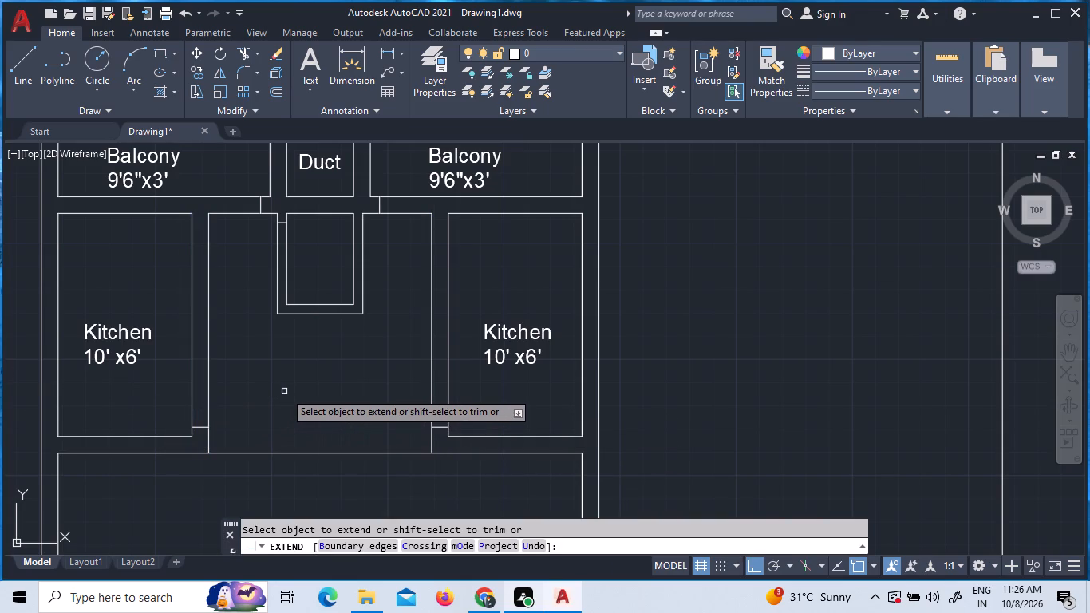
{"action": "key", "text": "Escape"}
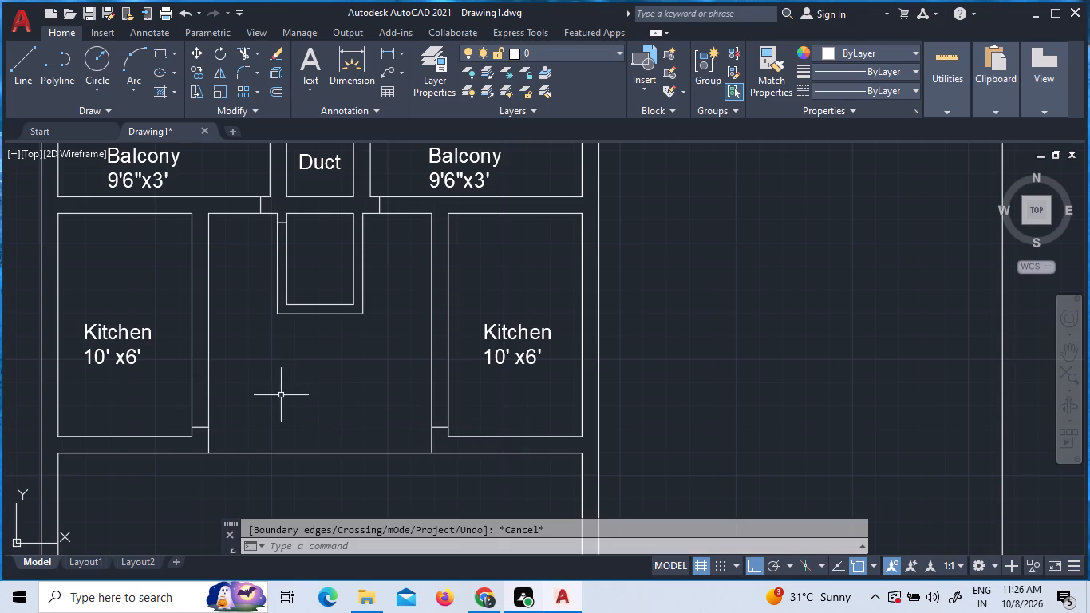
Open the tool palettes containing the imperial architectural block samples.
{"action": "scroll", "coordinate": [243, 437], "scroll_direction": "down", "scroll_amount": 2}
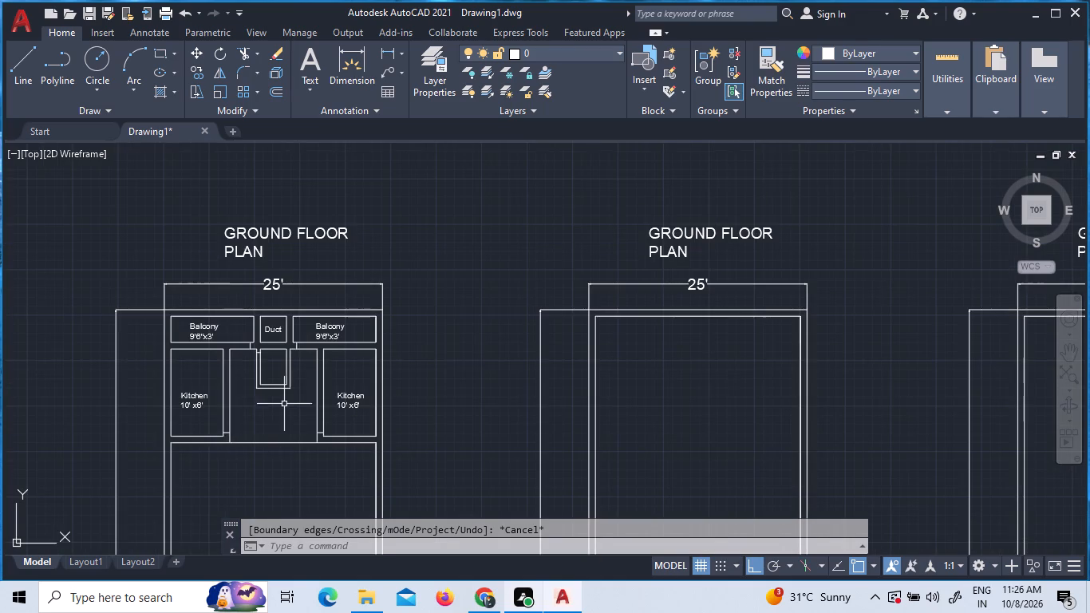
{"action": "scroll", "coordinate": [279, 401], "scroll_direction": "up", "scroll_amount": 2}
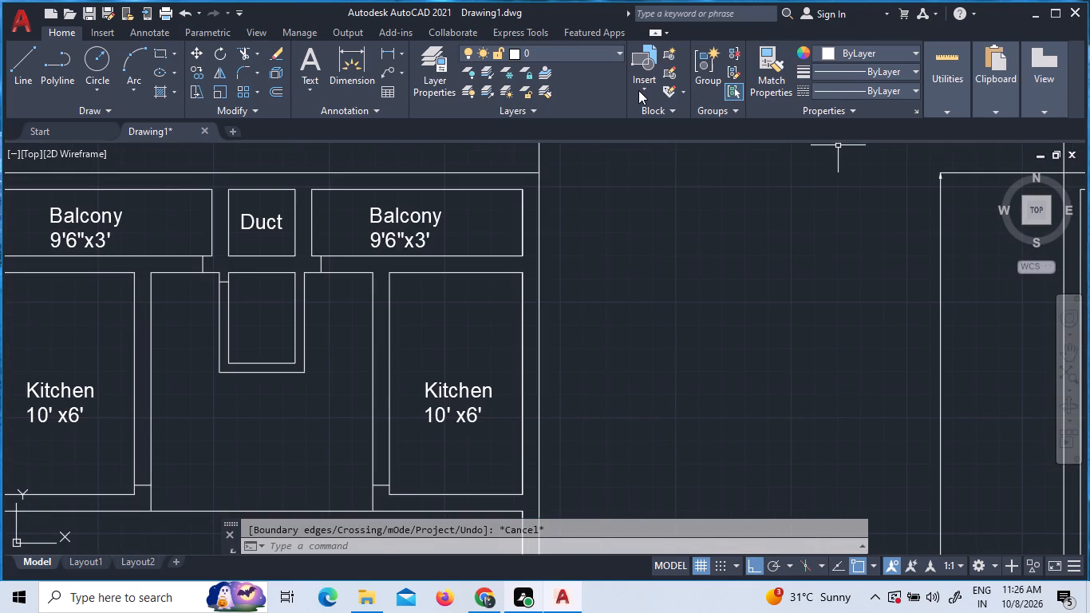
{"action": "key", "text": "t"}
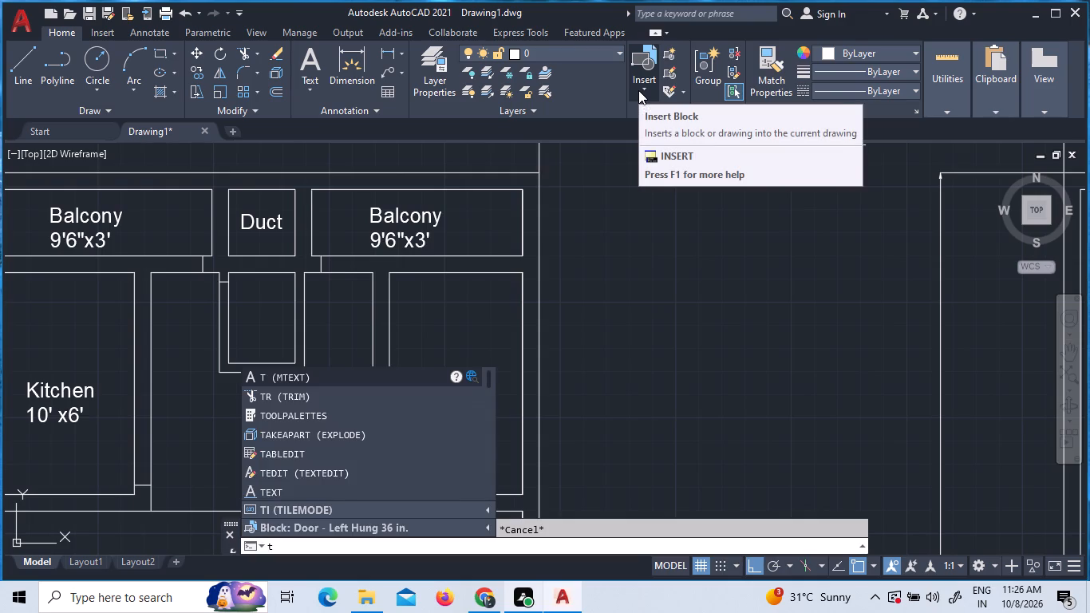
{"action": "key", "text": "p"}
{"action": "key", "text": "Return"}
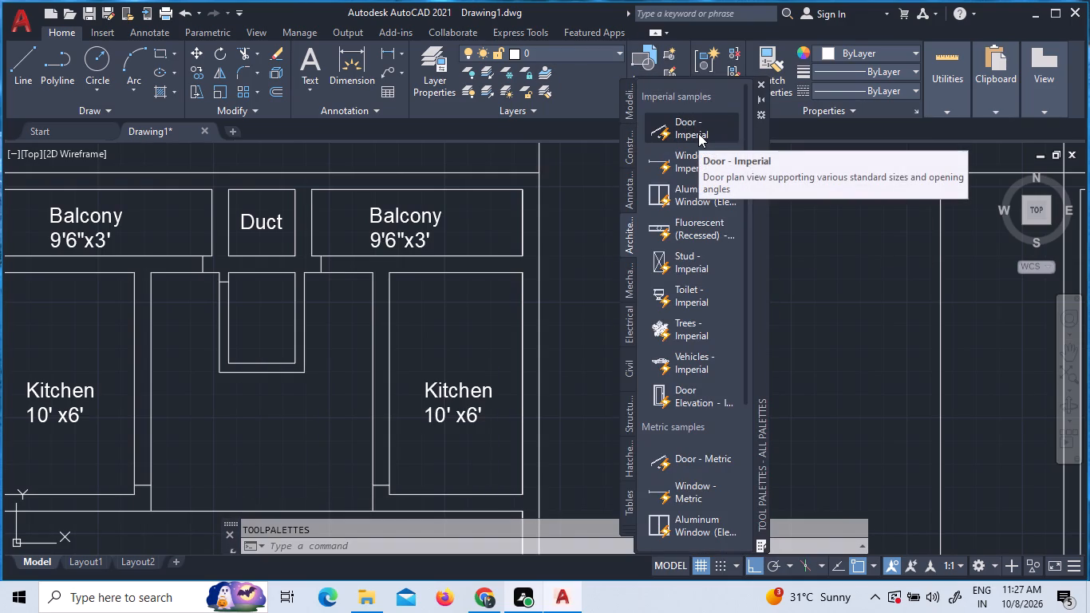
Insert a Door - Imperial block from the architectural tool palette into the empty space beside the floor plan.
{"action": "left_click_drag", "start_coordinate": [698, 133], "coordinate": [808, 279]}
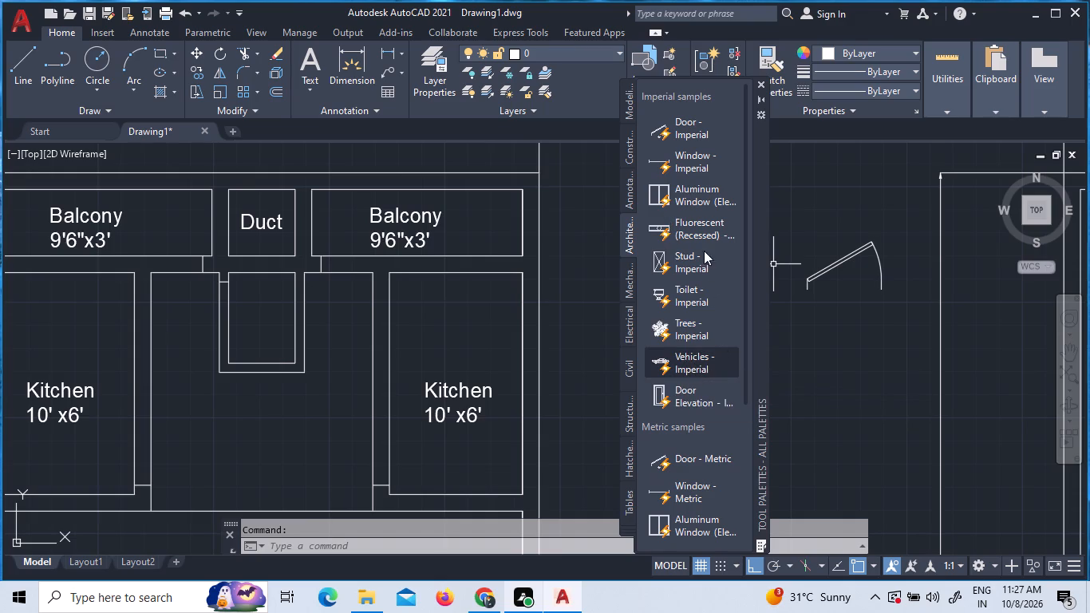
{"action": "left_click", "coordinate": [760, 85]}
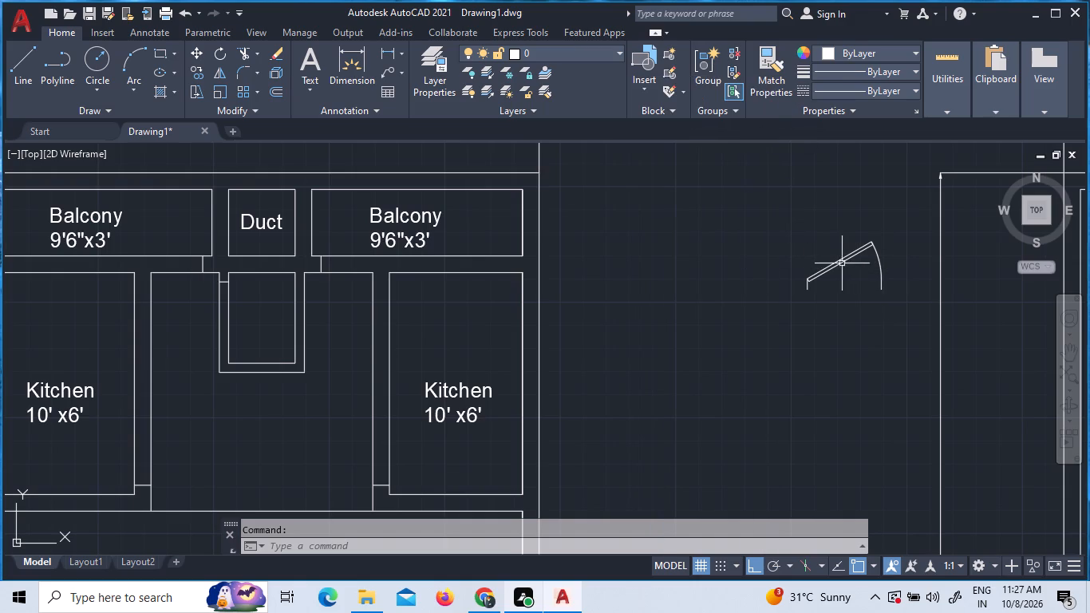
Measure the central passage's upper wall segments below the balconies with Quick Measure.
{"action": "left_click", "coordinate": [944, 95]}
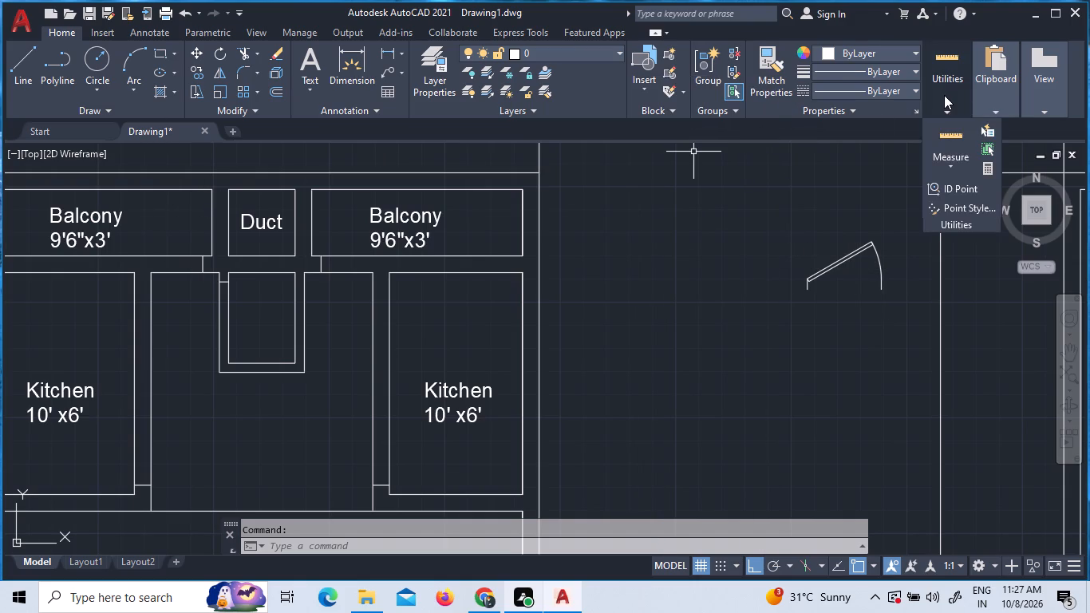
{"action": "left_click", "coordinate": [946, 129]}
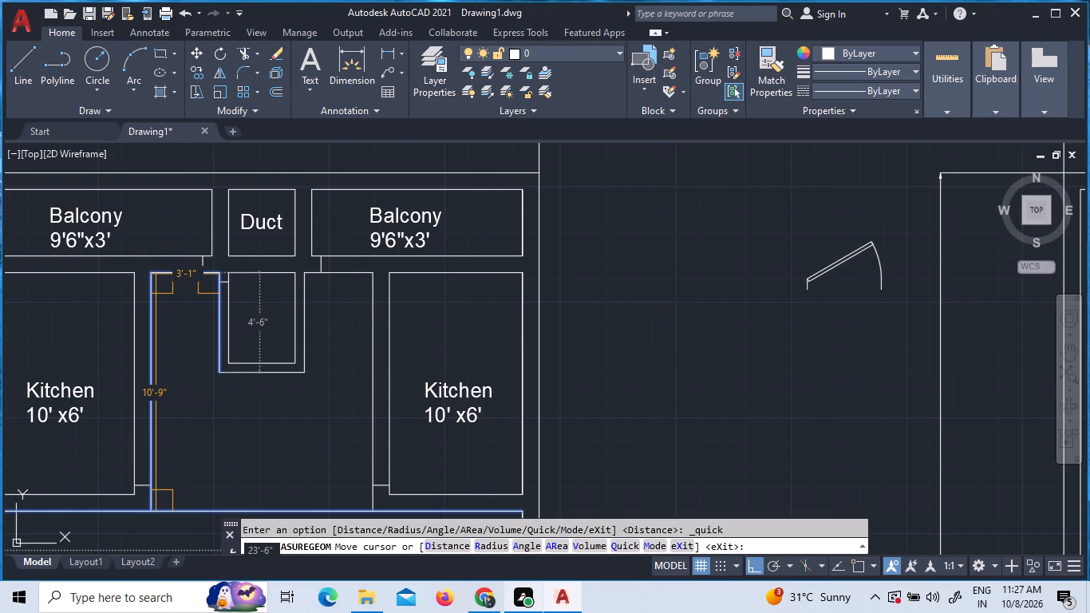
{"action": "key", "text": "Escape"}
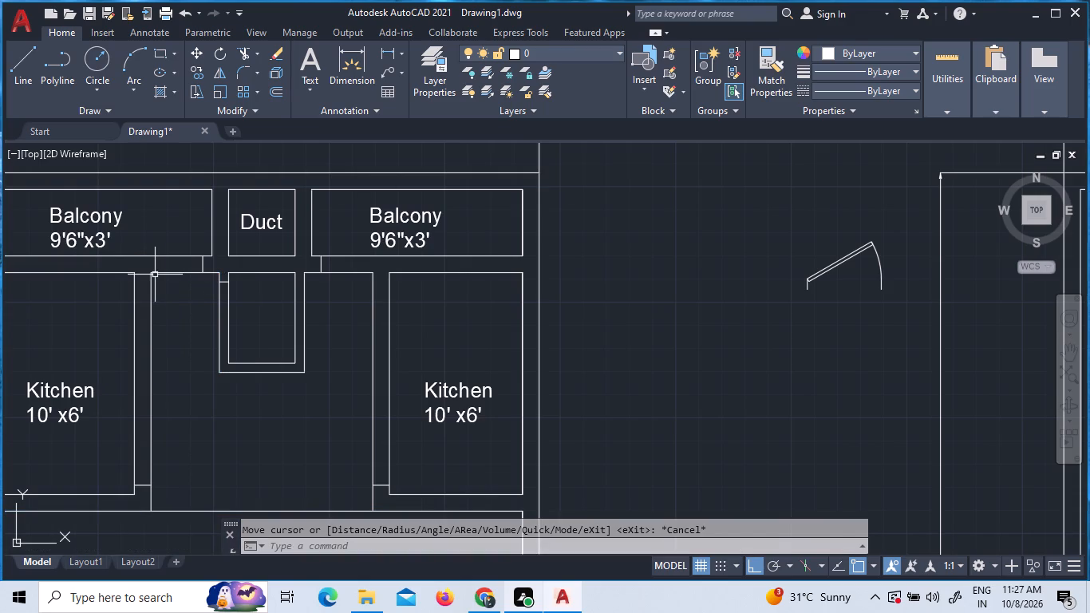
{"action": "scroll", "coordinate": [164, 273], "scroll_direction": "up", "scroll_amount": 3}
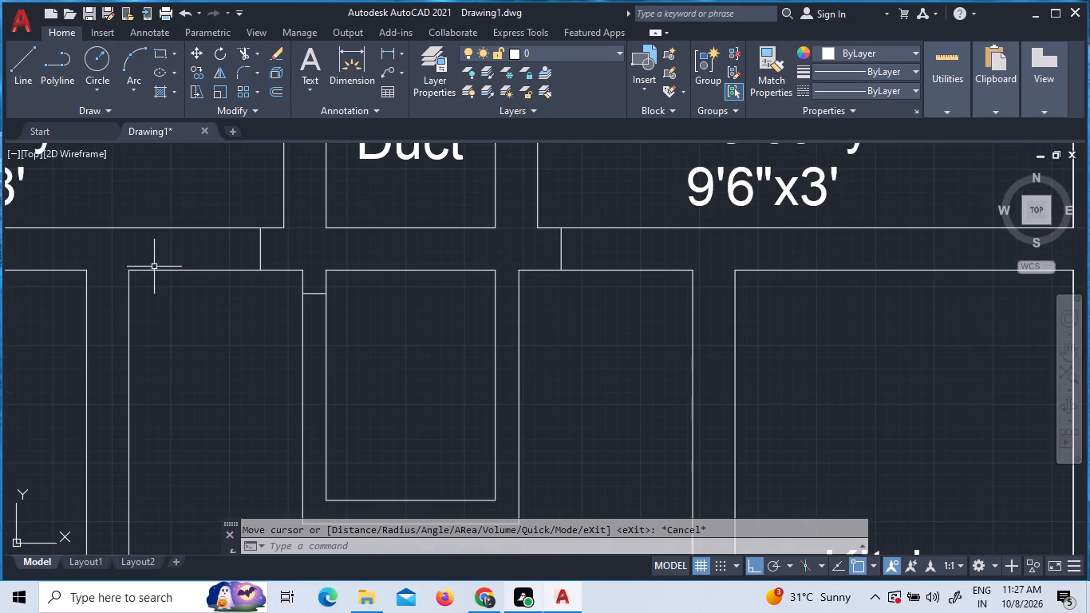
{"action": "left_click", "coordinate": [155, 270]}
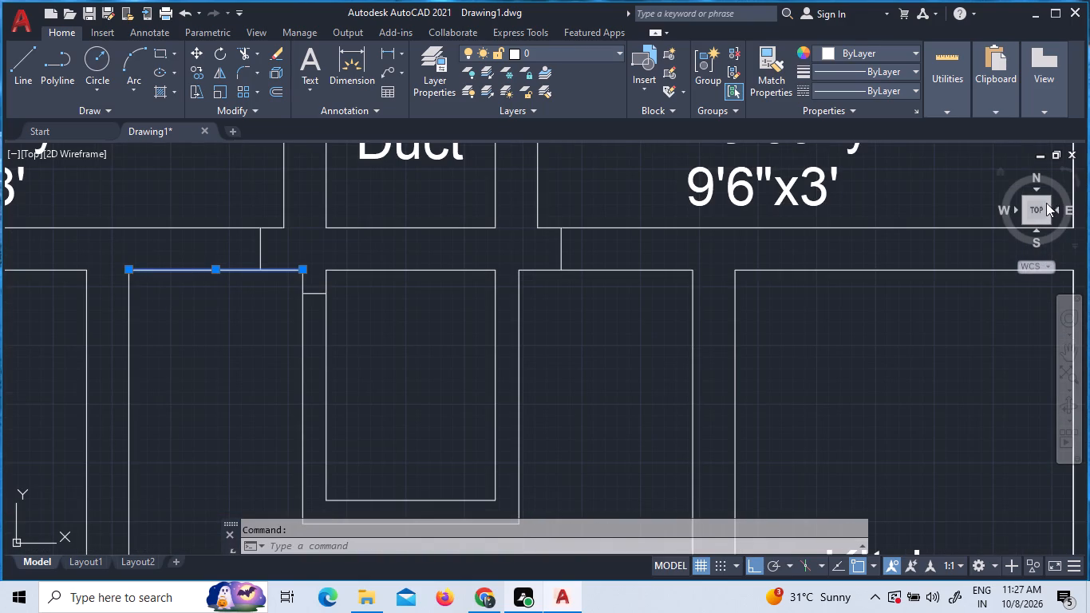
{"action": "left_click", "coordinate": [938, 109]}
{"action": "left_click", "coordinate": [941, 137]}
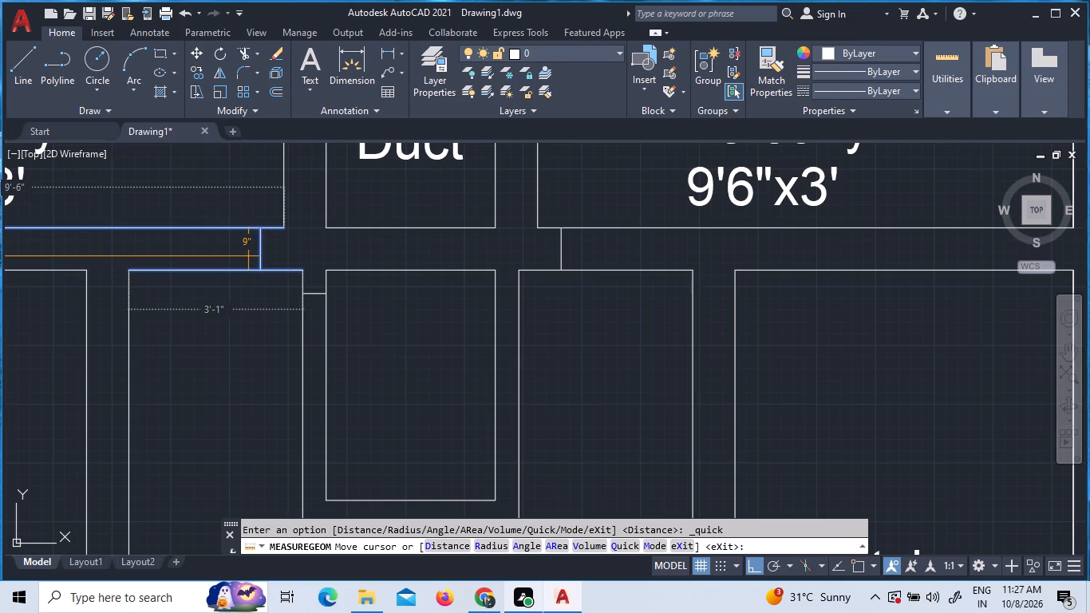
{"action": "key", "text": "Escape"}
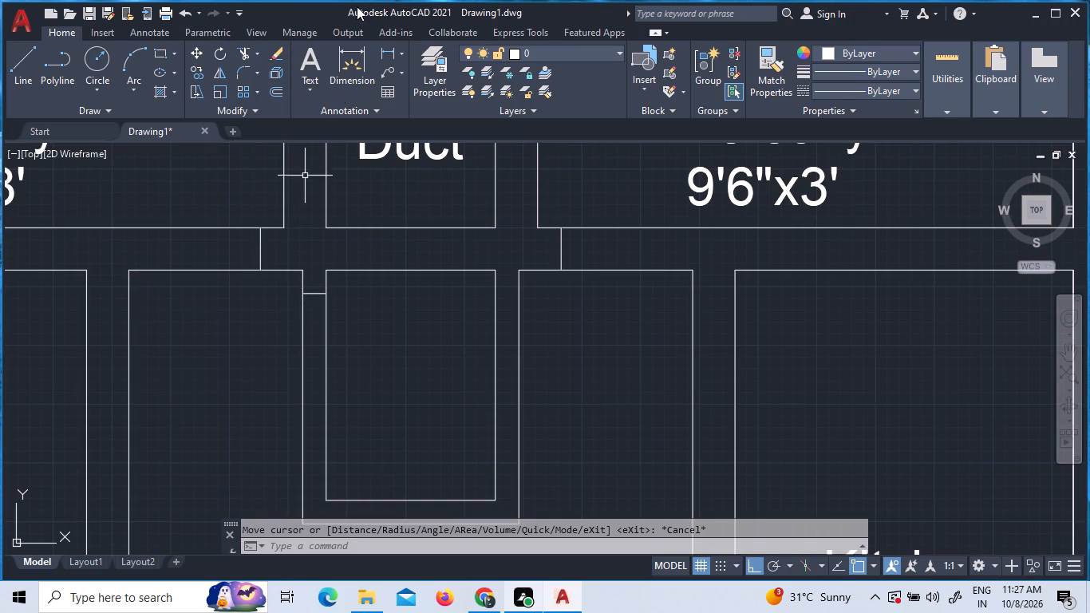
Check the distance from the left balcony's door jamb line to the passage's upper-left corner with a linear dimension.
{"action": "left_click", "coordinate": [391, 61]}
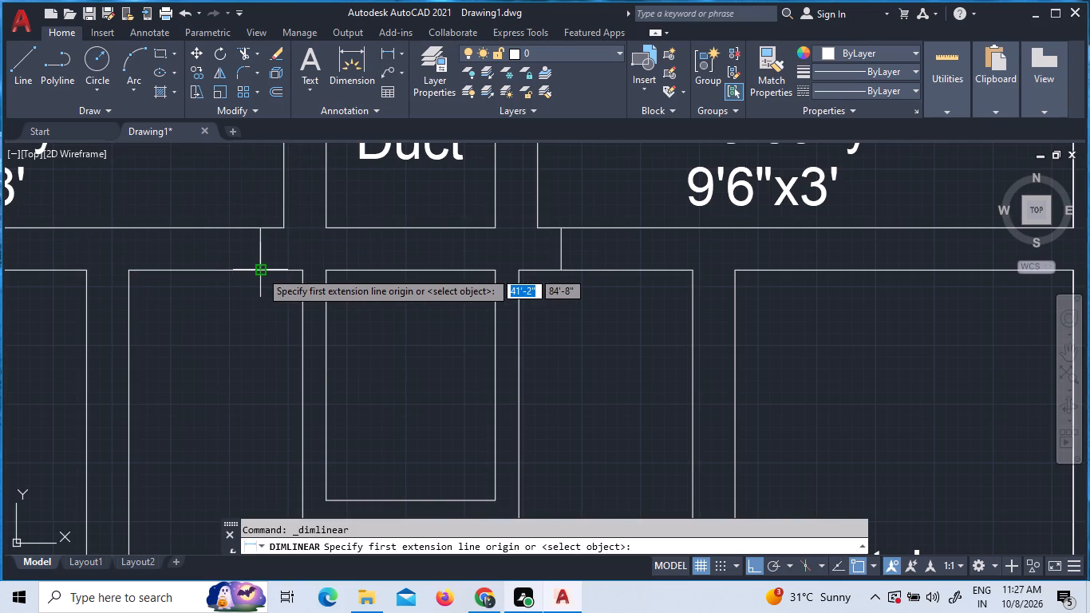
{"action": "left_click", "coordinate": [260, 271]}
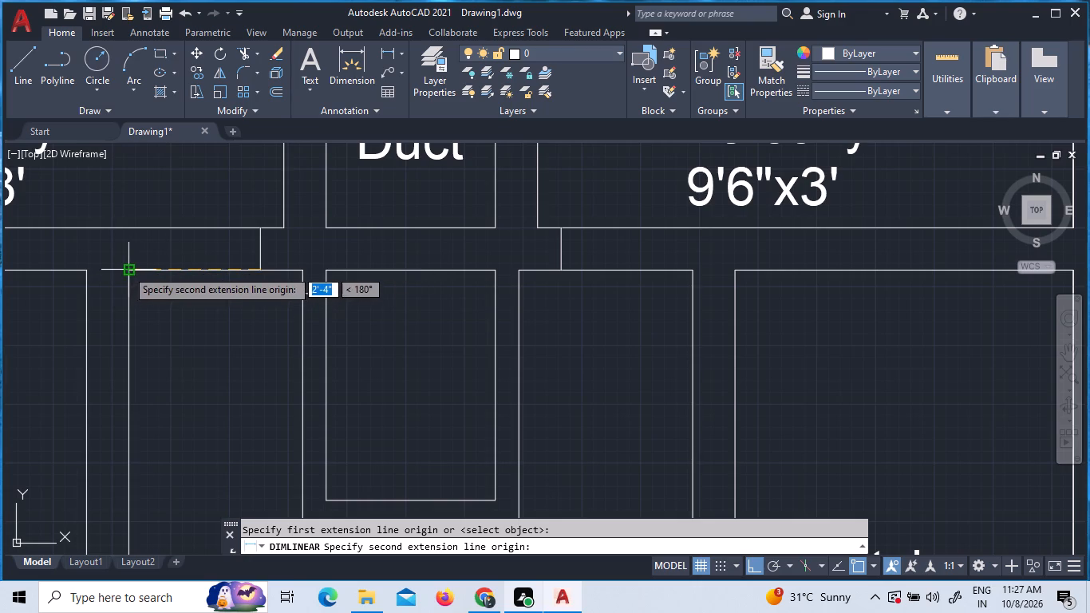
{"action": "scroll", "coordinate": [126, 269], "scroll_direction": "up", "scroll_amount": 5}
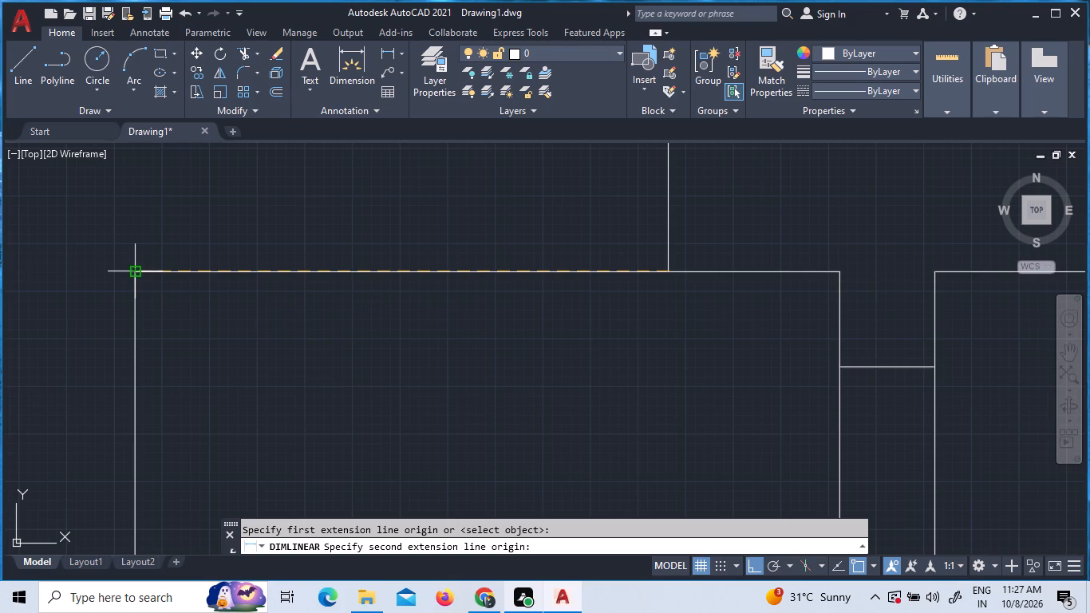
{"action": "key", "text": "Escape"}
Check the distance from the right balcony's door jamb line toward the passage's upper-right corner with a linear dimension.
{"action": "scroll", "coordinate": [235, 251], "scroll_direction": "down", "scroll_amount": 7}
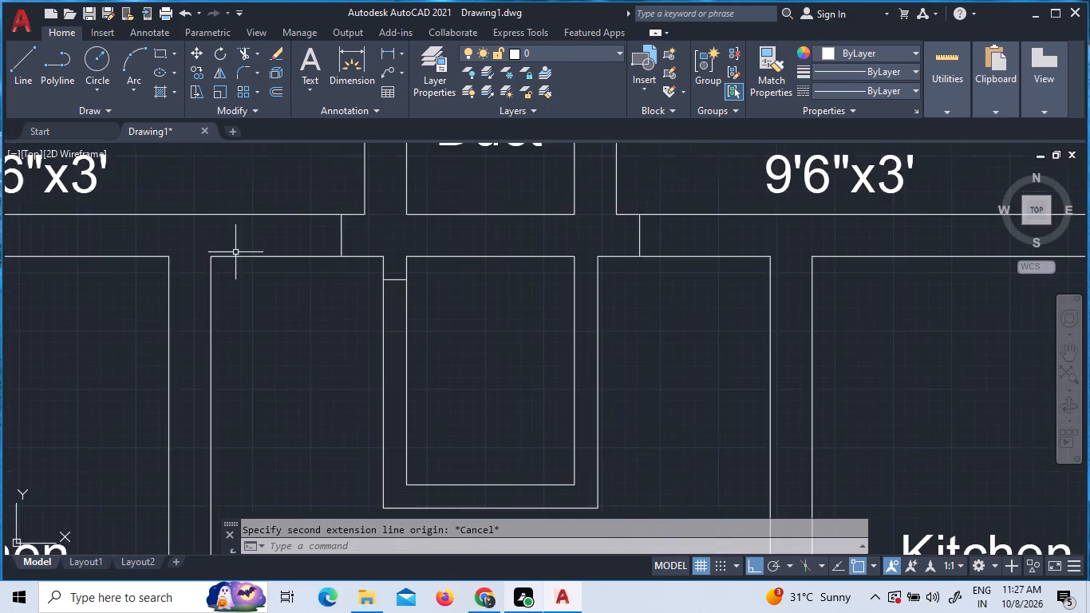
{"action": "scroll", "coordinate": [235, 252], "scroll_direction": "down", "scroll_amount": 1}
{"action": "scroll", "coordinate": [626, 287], "scroll_direction": "up", "scroll_amount": 2}
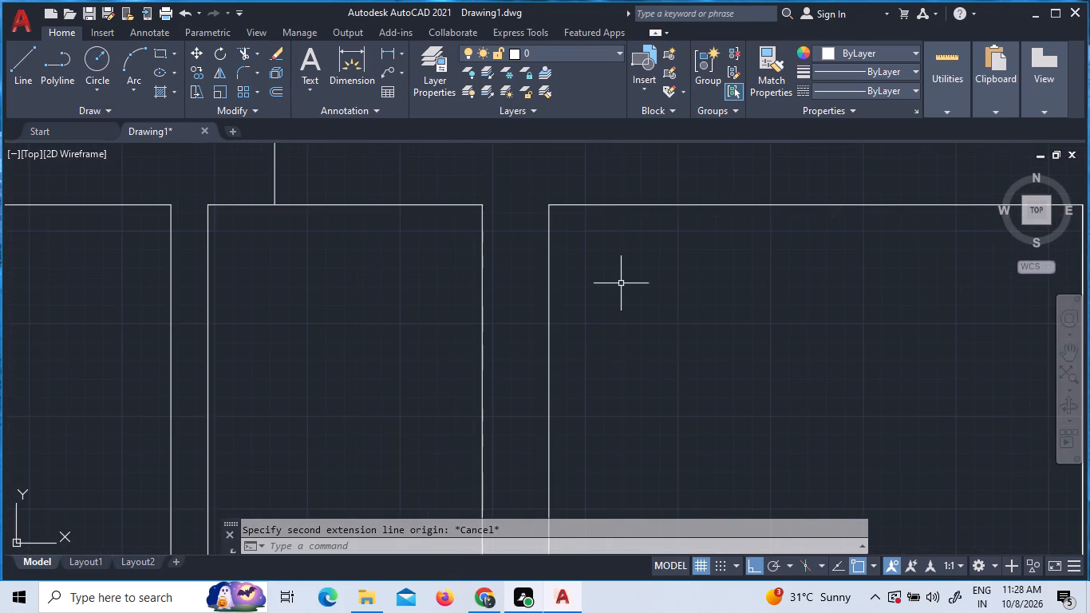
{"action": "scroll", "coordinate": [620, 285], "scroll_direction": "down", "scroll_amount": 1}
{"action": "left_click", "coordinate": [397, 54]}
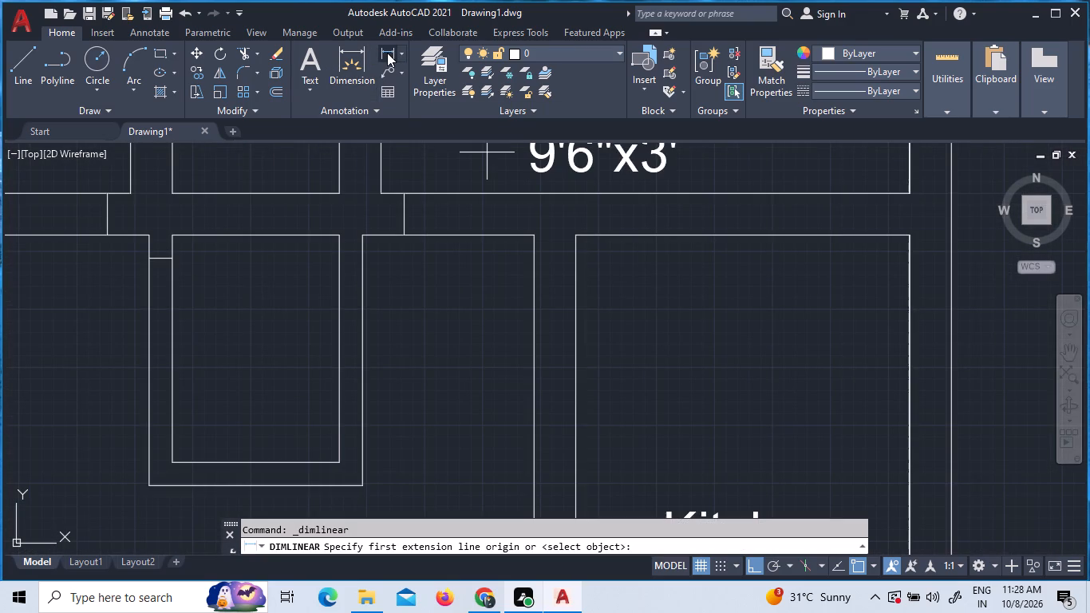
{"action": "left_click", "coordinate": [401, 234]}
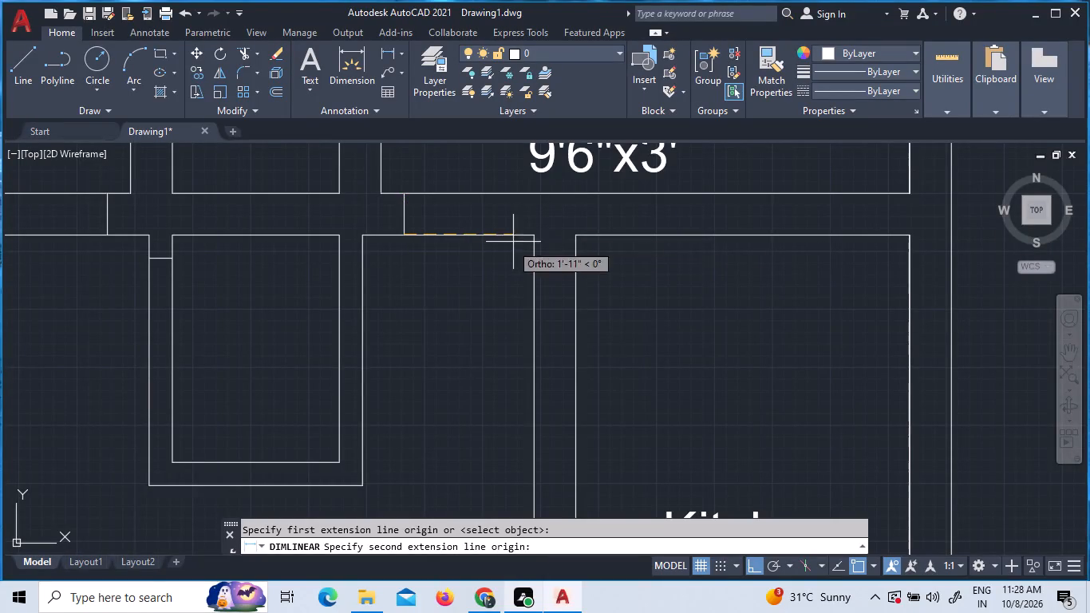
{"action": "scroll", "coordinate": [530, 239], "scroll_direction": "down", "scroll_amount": 3}
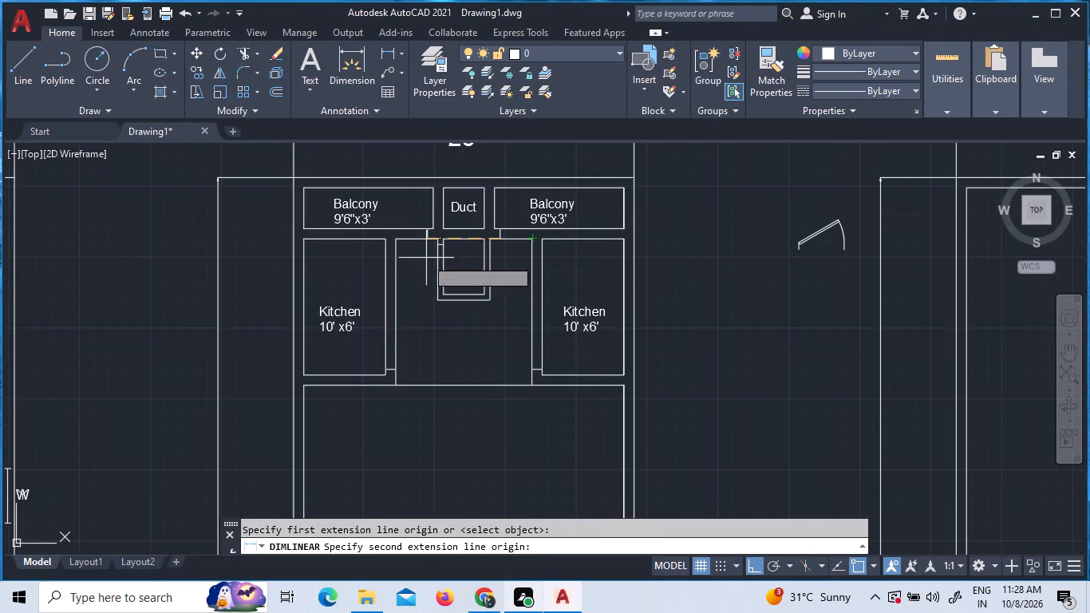
{"action": "scroll", "coordinate": [440, 267], "scroll_direction": "up", "scroll_amount": 1}
{"action": "key", "text": "Escape"}
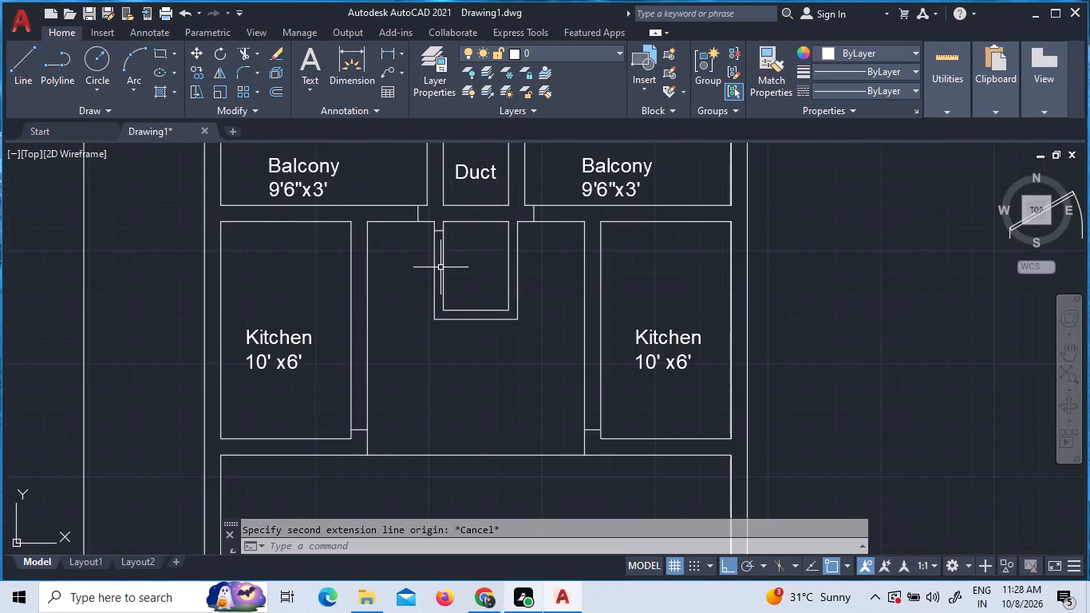
Measure the size of the inserted door block with Quick Measure.
{"action": "scroll", "coordinate": [518, 253], "scroll_direction": "down", "scroll_amount": 1}
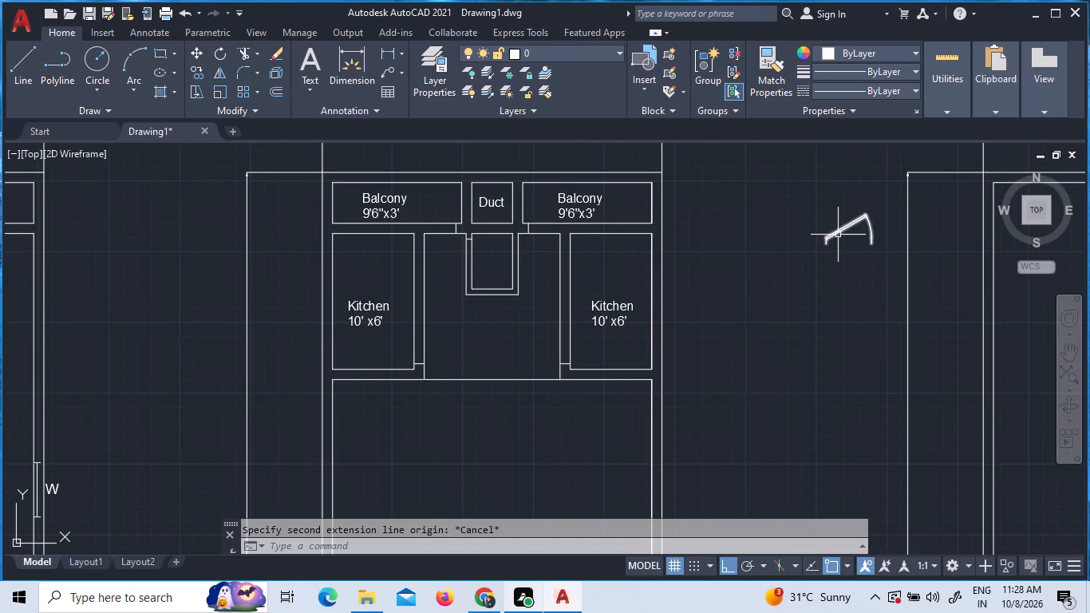
{"action": "left_click", "coordinate": [838, 235]}
{"action": "scroll", "coordinate": [838, 235], "scroll_direction": "up", "scroll_amount": 3}
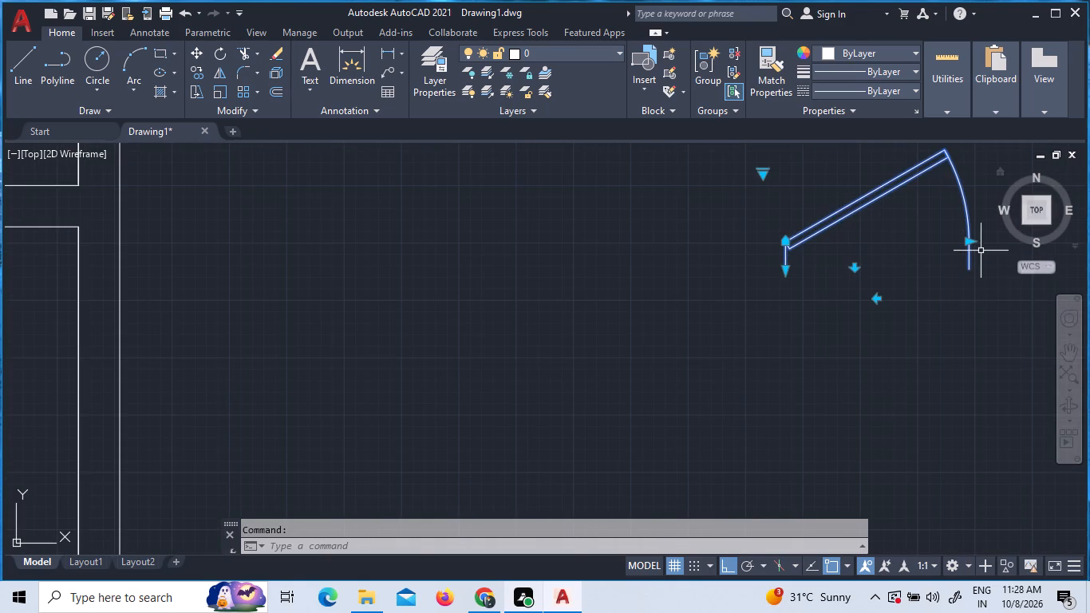
{"action": "left_click", "coordinate": [956, 81]}
{"action": "left_click", "coordinate": [948, 136]}
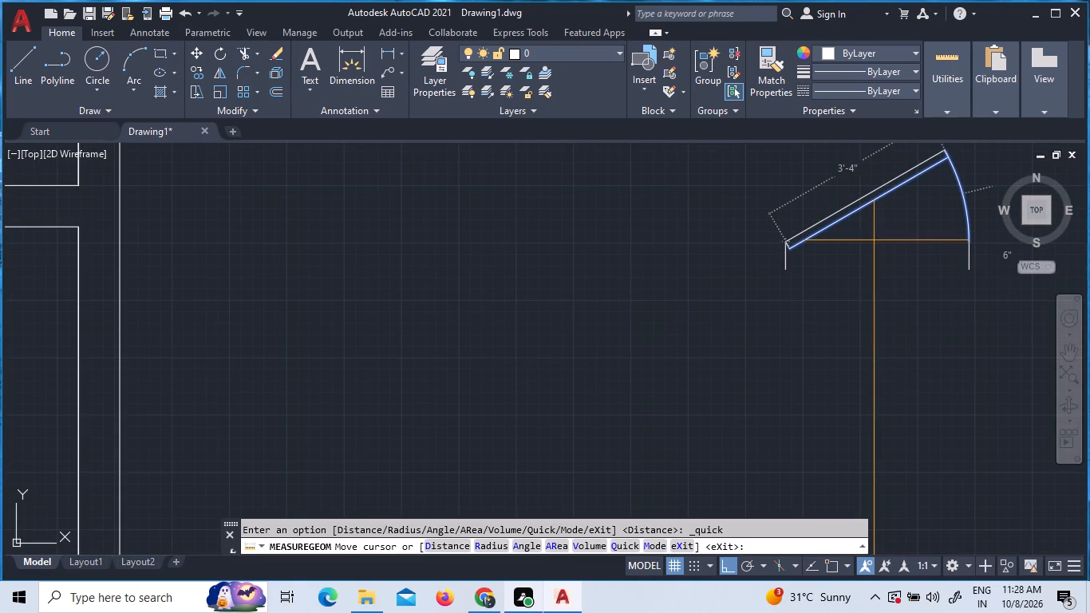
{"action": "key", "text": "Escape"}
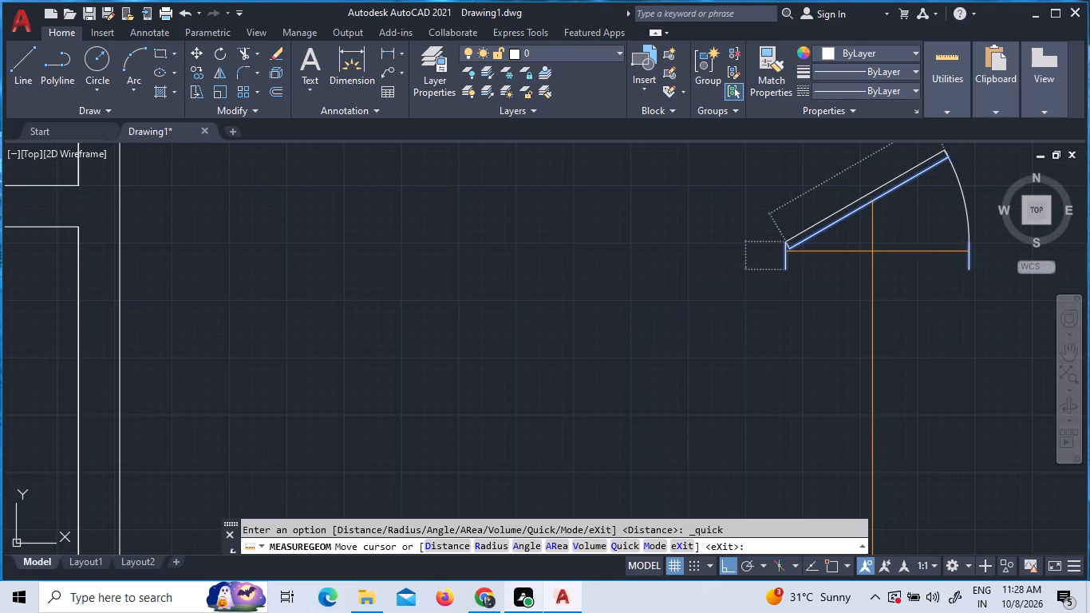
Reduce the door block's width to the preset size just below 2'-4".
{"action": "left_click", "coordinate": [969, 223]}
{"action": "left_click", "coordinate": [966, 239]}
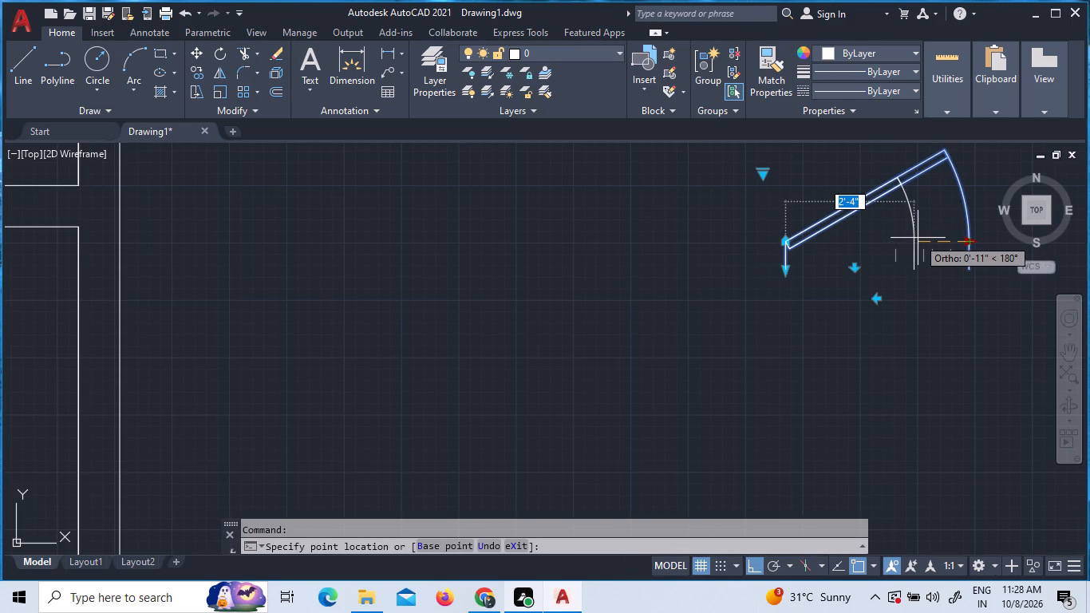
{"action": "scroll", "coordinate": [916, 237], "scroll_direction": "up", "scroll_amount": 2}
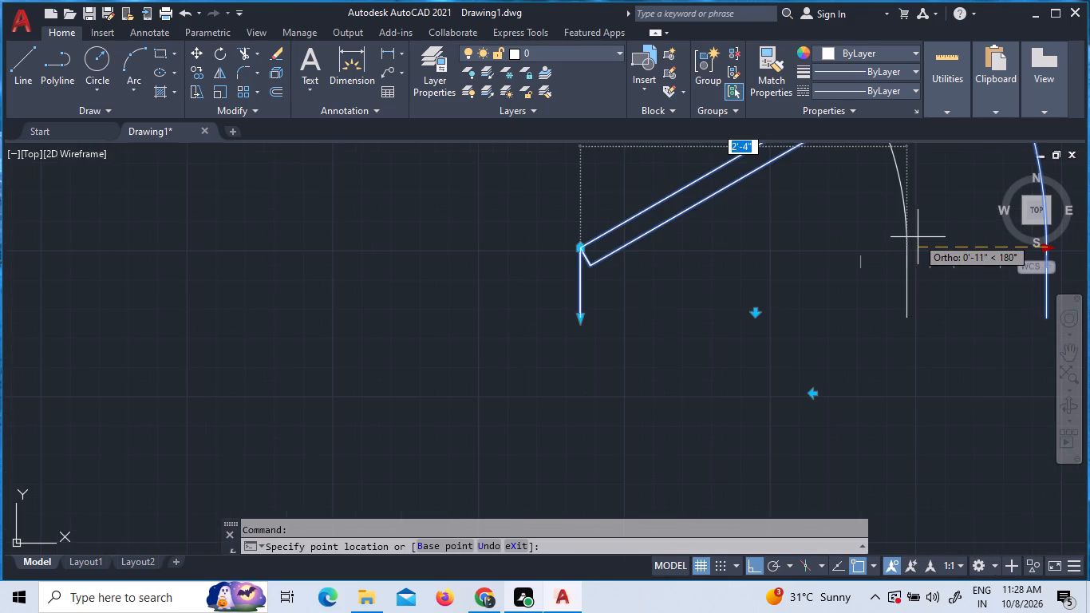
{"action": "scroll", "coordinate": [913, 241], "scroll_direction": "down", "scroll_amount": 2}
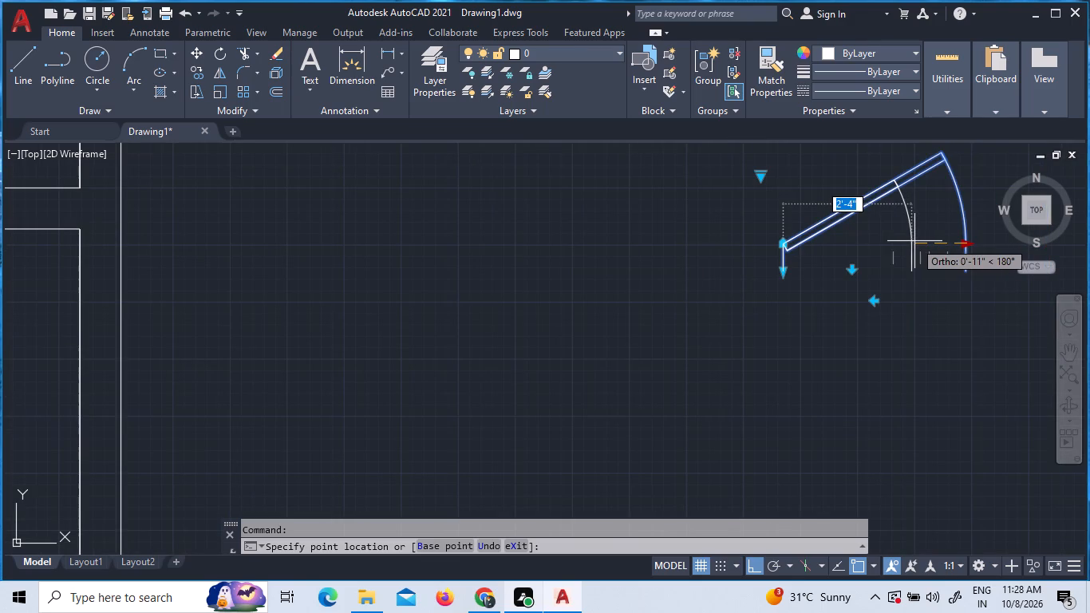
{"action": "left_click", "coordinate": [897, 227]}
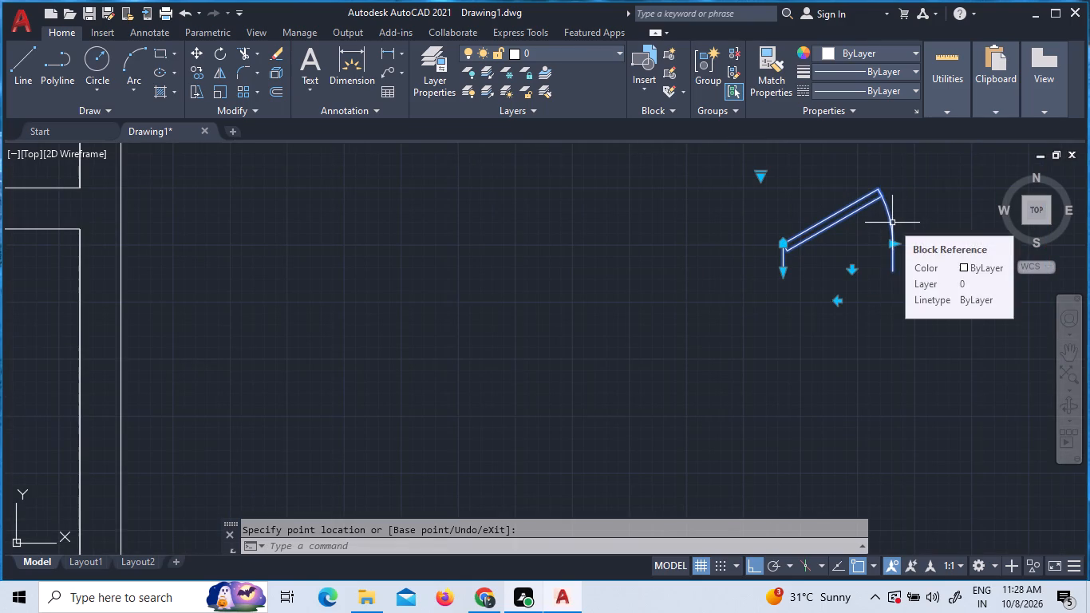
Flip the door block horizontally to put its hinge on the opposite side.
{"action": "left_click", "coordinate": [839, 302]}
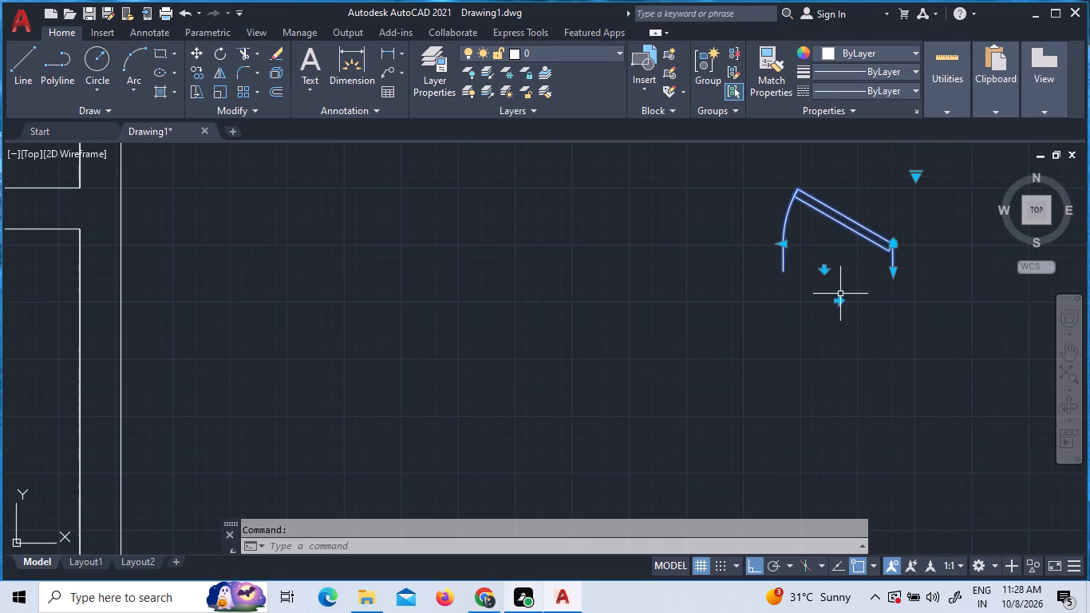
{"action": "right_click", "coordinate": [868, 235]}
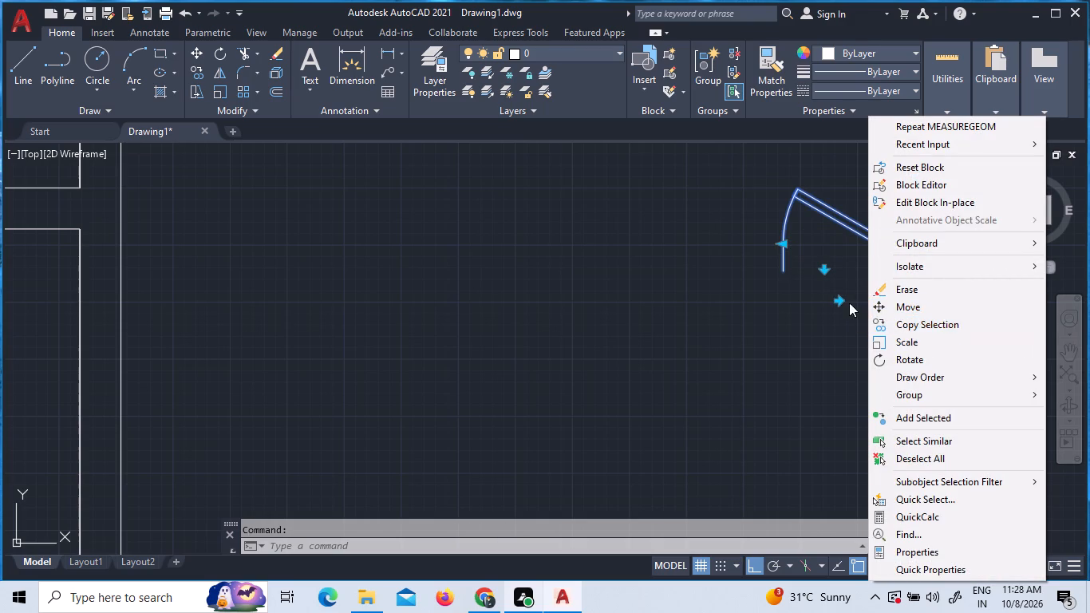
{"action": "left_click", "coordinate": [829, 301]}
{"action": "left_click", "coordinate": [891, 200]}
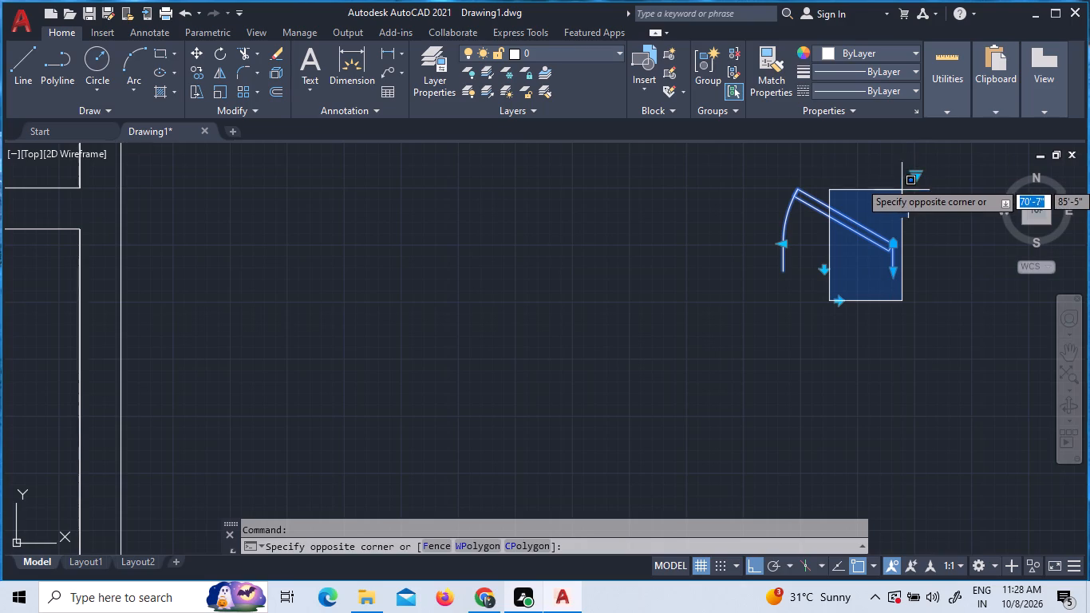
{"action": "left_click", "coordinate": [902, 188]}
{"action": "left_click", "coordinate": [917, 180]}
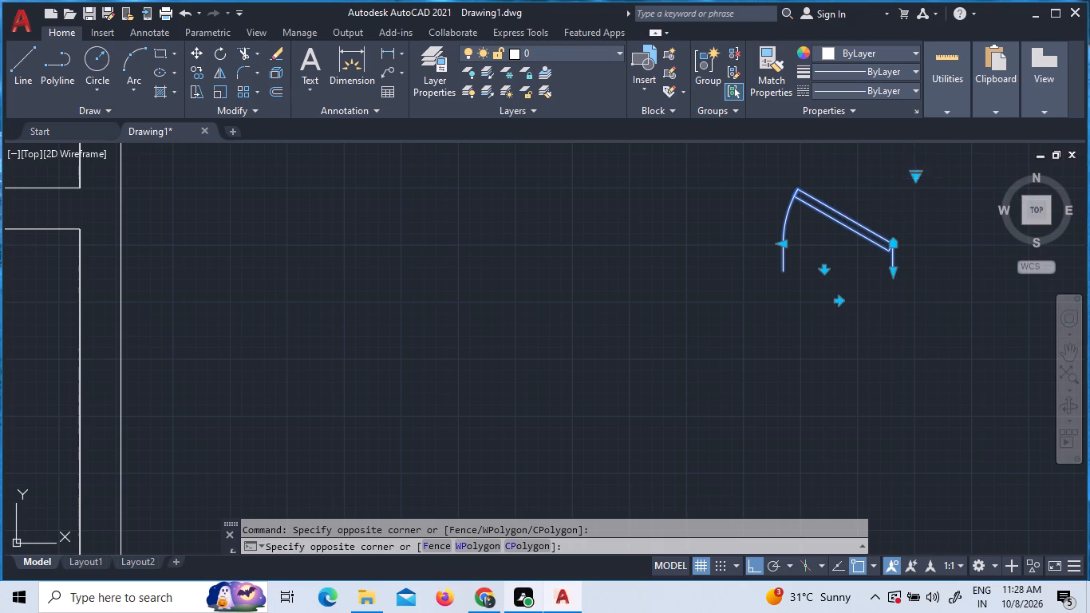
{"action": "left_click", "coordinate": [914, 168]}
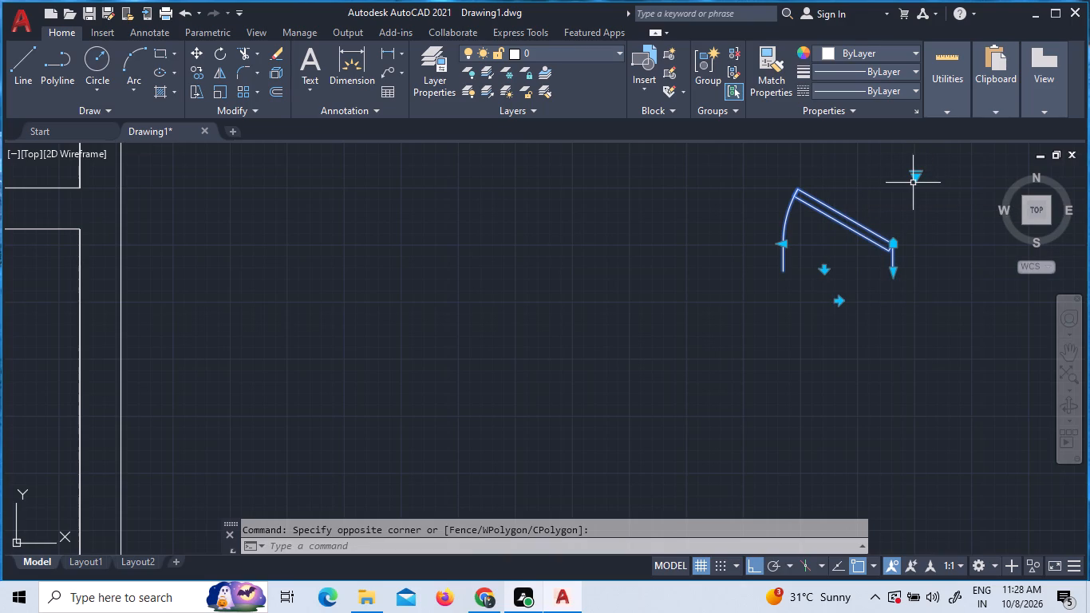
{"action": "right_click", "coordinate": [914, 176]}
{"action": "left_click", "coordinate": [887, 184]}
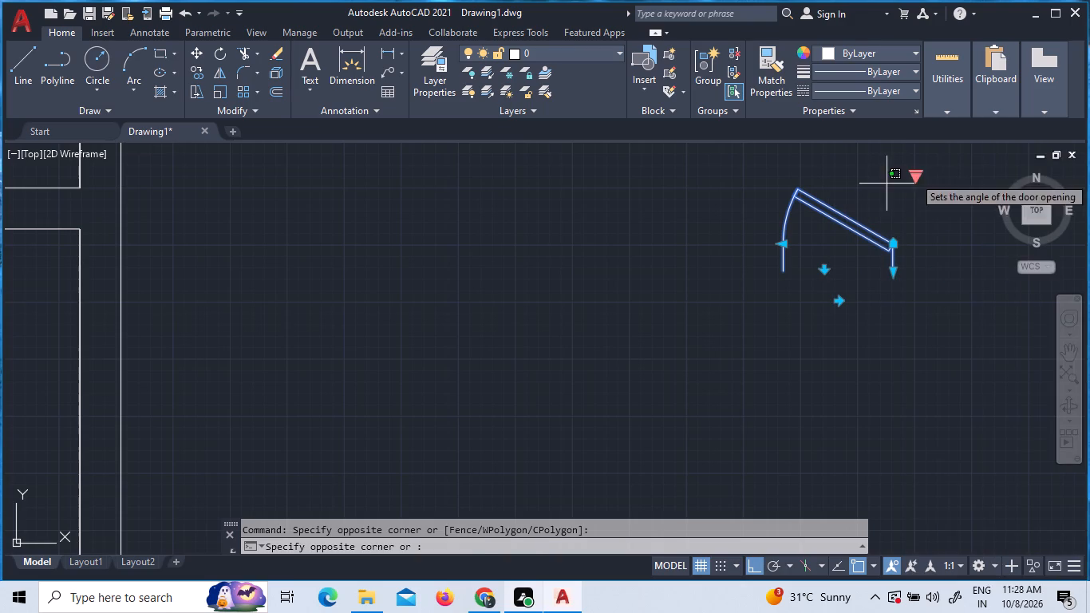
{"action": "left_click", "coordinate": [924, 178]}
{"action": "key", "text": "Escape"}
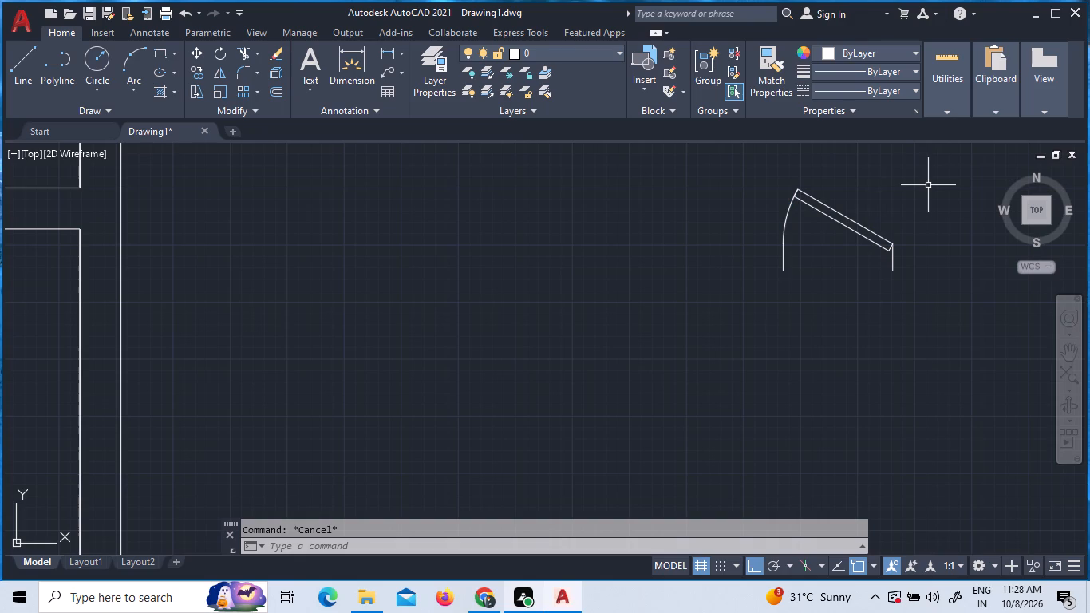
Set the door block's opening angle to 90°, with the leaf perpendicular to the opening.
{"action": "left_click", "coordinate": [867, 231]}
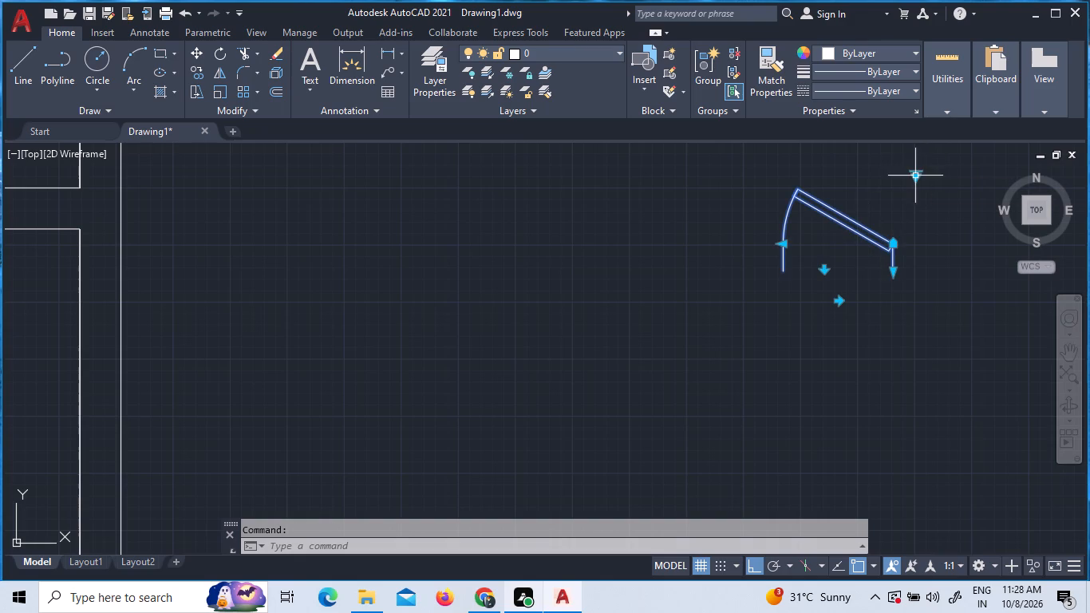
{"action": "left_click", "coordinate": [919, 173]}
{"action": "left_click", "coordinate": [933, 230]}
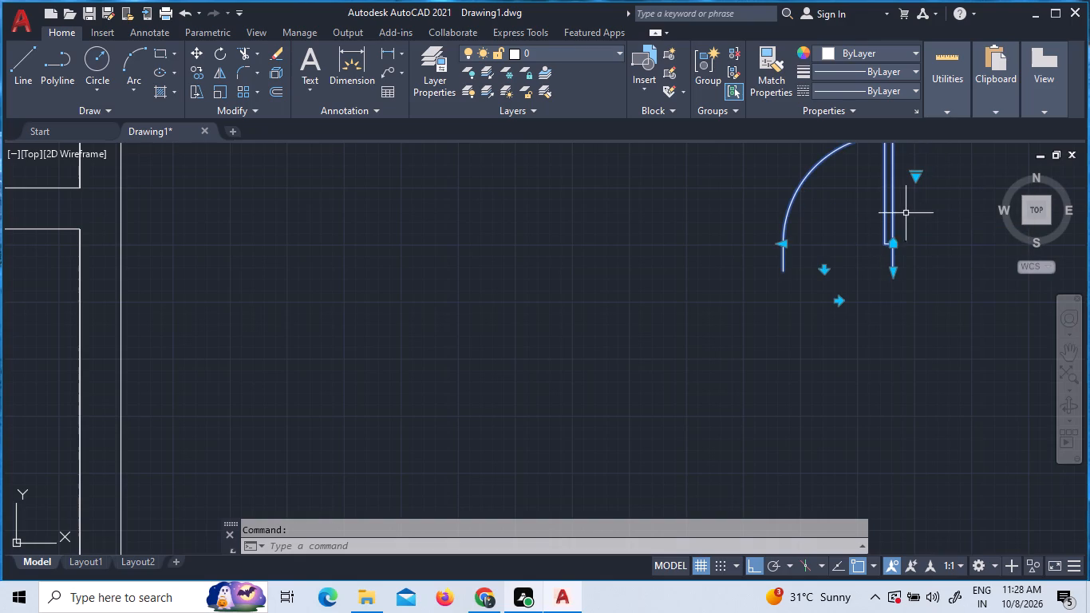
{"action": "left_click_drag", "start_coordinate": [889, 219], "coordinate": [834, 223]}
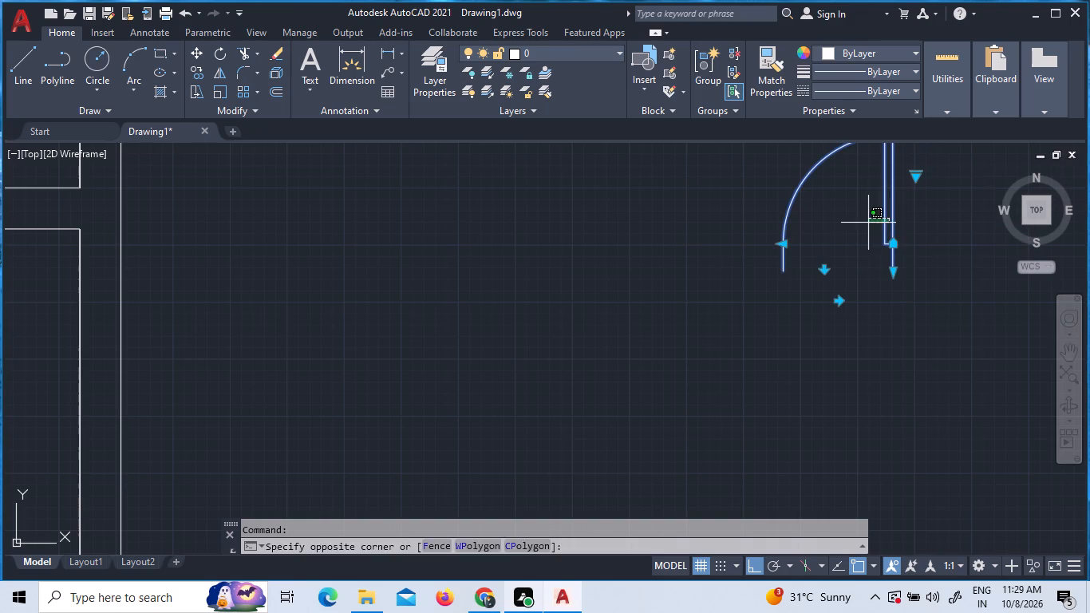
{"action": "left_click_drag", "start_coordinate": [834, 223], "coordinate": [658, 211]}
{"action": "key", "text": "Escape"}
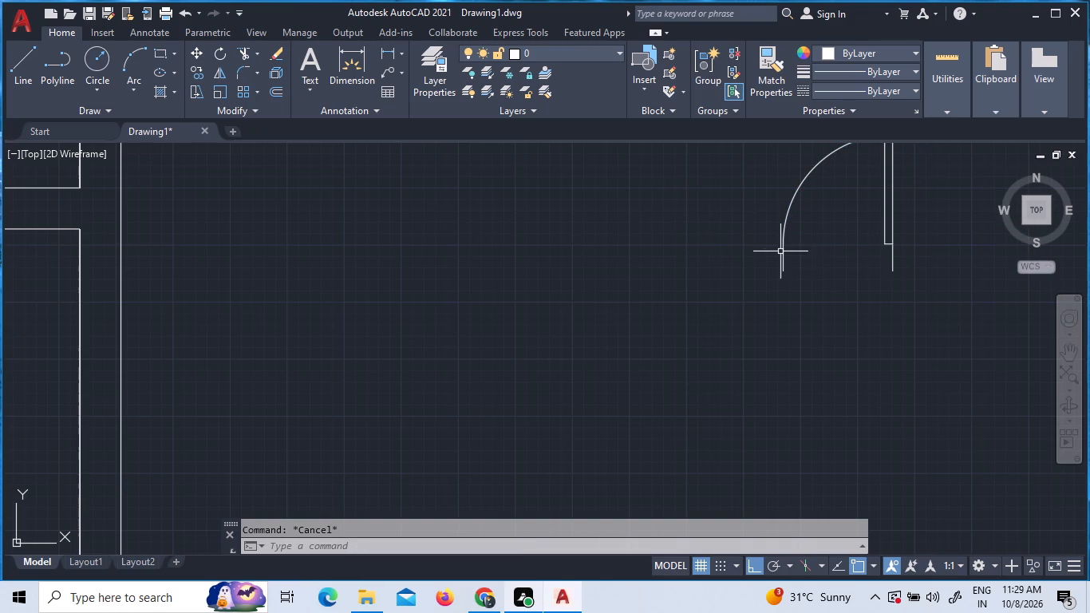
Copy the loose door block, with Ortho off, onto the lower wall line of the balcony left of the duct.
{"action": "left_click", "coordinate": [783, 249]}
{"action": "right_click", "coordinate": [780, 249]}
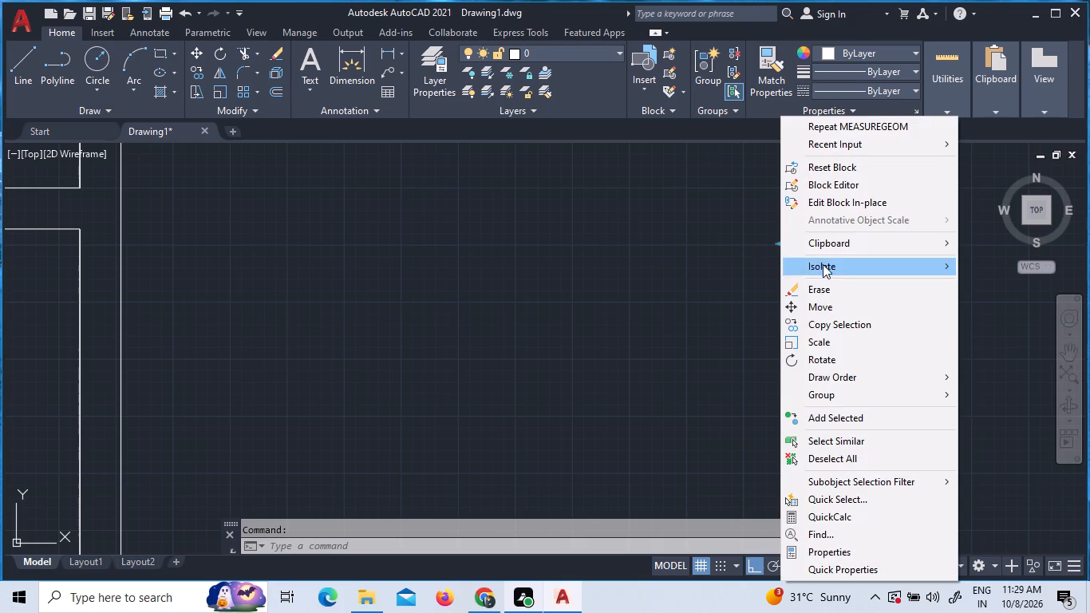
{"action": "left_click", "coordinate": [828, 322]}
{"action": "left_click", "coordinate": [827, 275]}
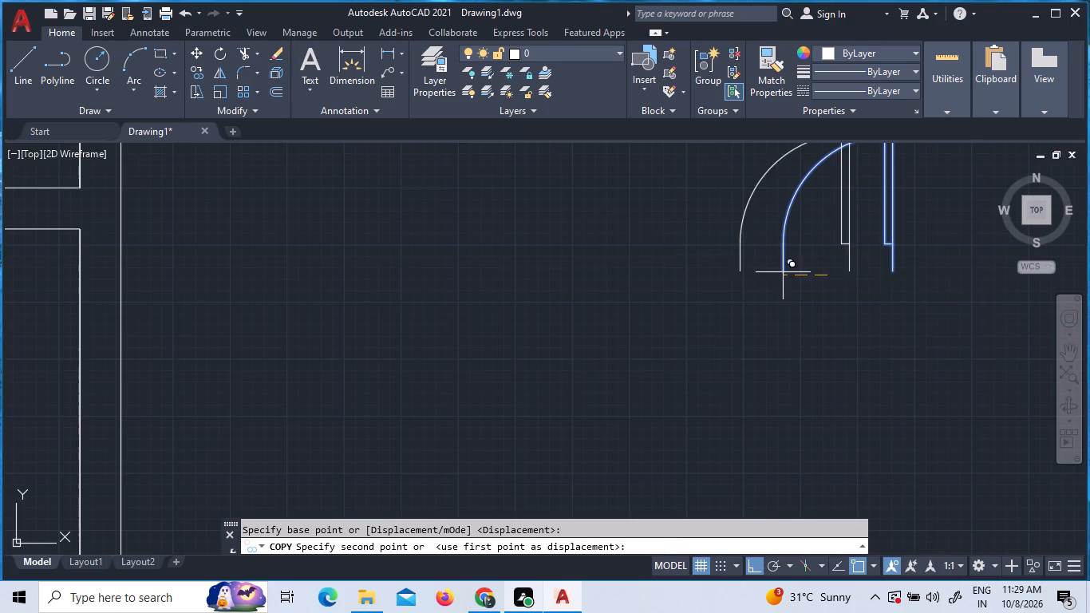
{"action": "scroll", "coordinate": [494, 280], "scroll_direction": "down", "scroll_amount": 4}
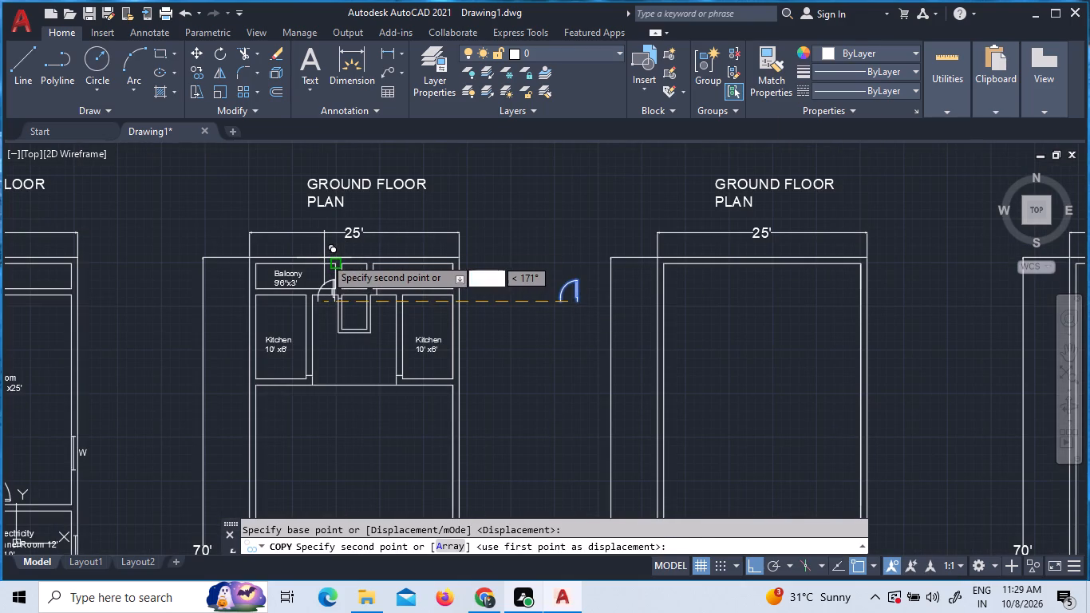
{"action": "key", "text": "F8"}
{"action": "scroll", "coordinate": [321, 290], "scroll_direction": "up", "scroll_amount": 1}
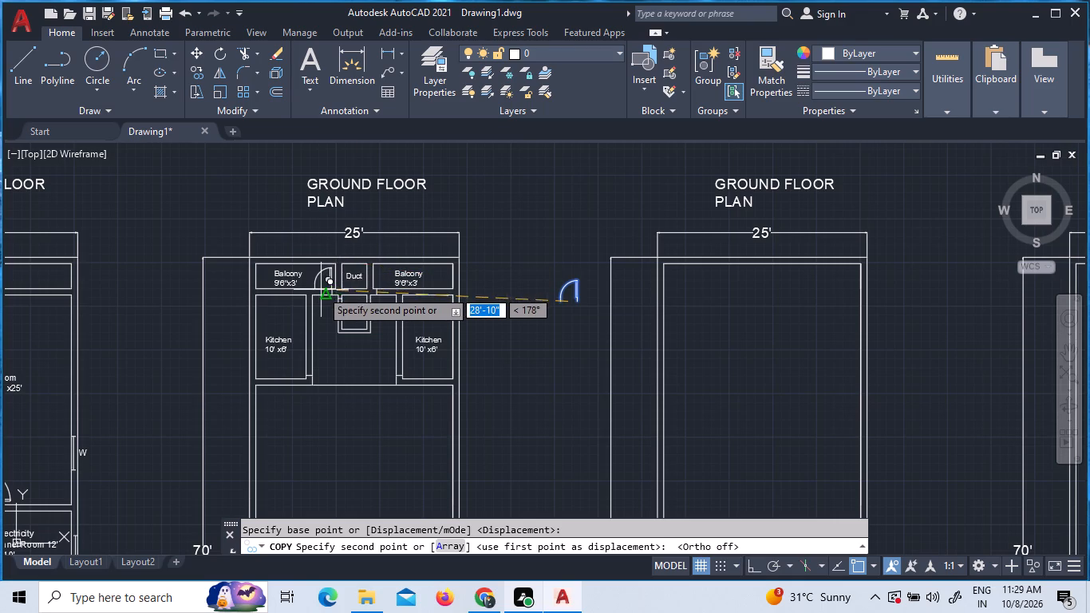
{"action": "scroll", "coordinate": [318, 286], "scroll_direction": "up", "scroll_amount": 3}
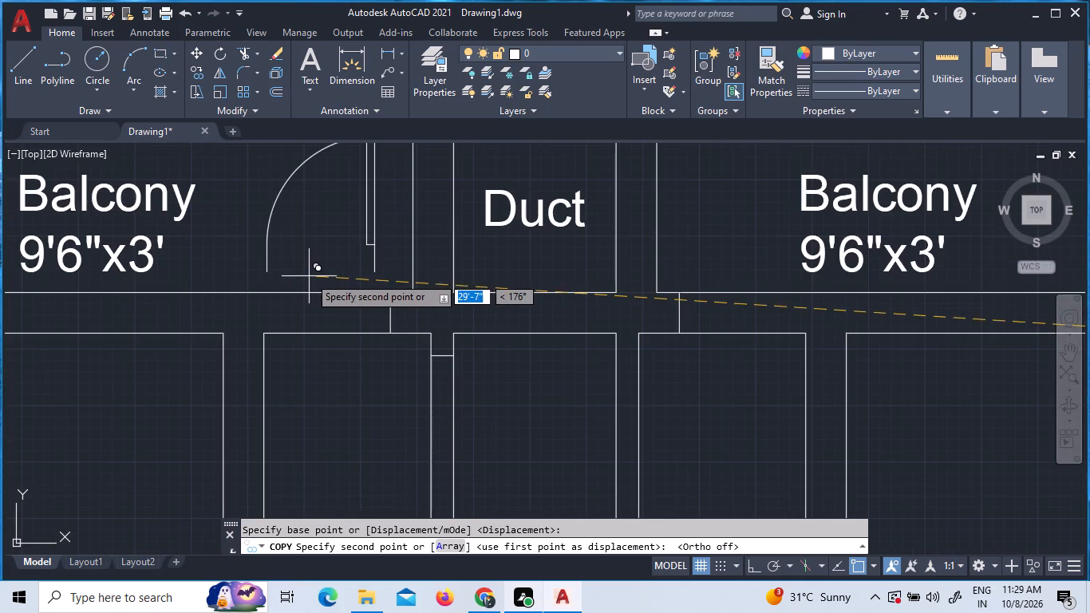
{"action": "scroll", "coordinate": [309, 276], "scroll_direction": "up", "scroll_amount": 4}
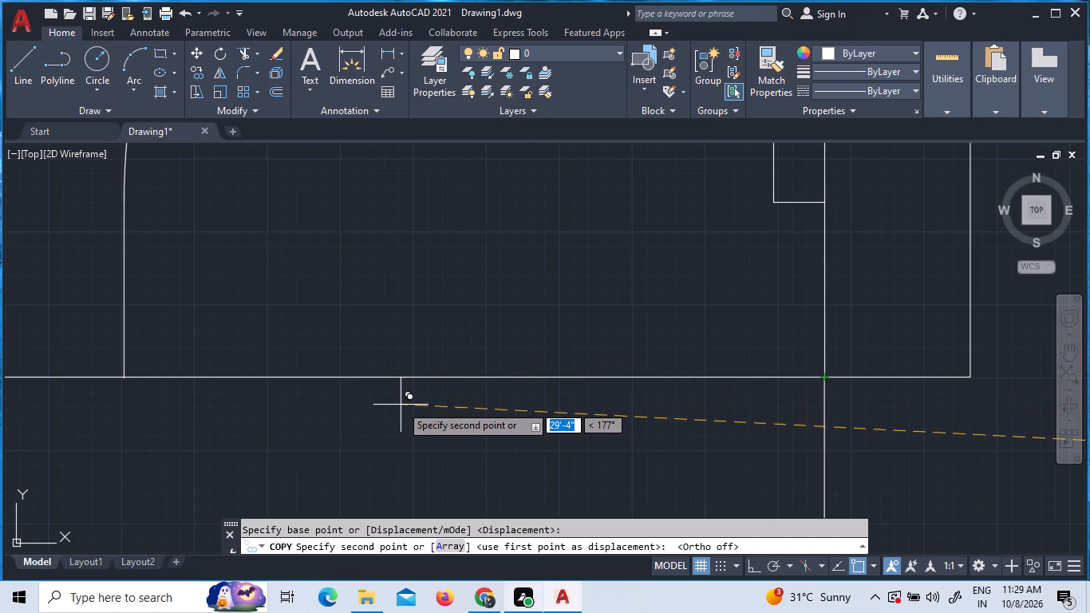
{"action": "scroll", "coordinate": [400, 403], "scroll_direction": "up", "scroll_amount": 3}
{"action": "scroll", "coordinate": [397, 402], "scroll_direction": "down", "scroll_amount": 3}
{"action": "middle_click_drag", "start_coordinate": [389, 402], "coordinate": [380, 393]}
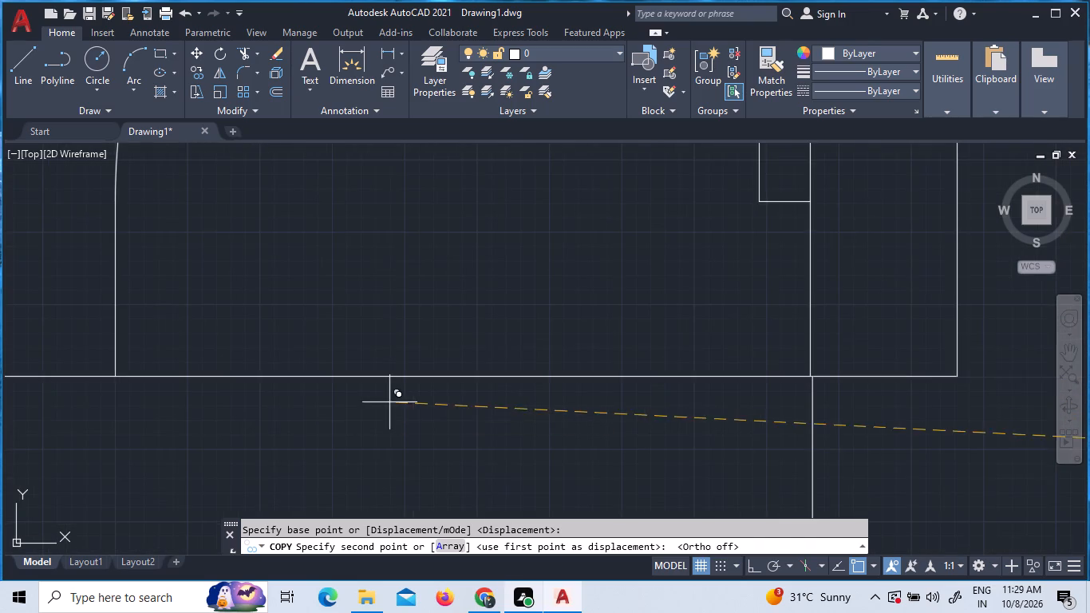
{"action": "middle_click_drag", "start_coordinate": [380, 393], "coordinate": [267, 339]}
{"action": "scroll", "coordinate": [272, 340], "scroll_direction": "up", "scroll_amount": 4}
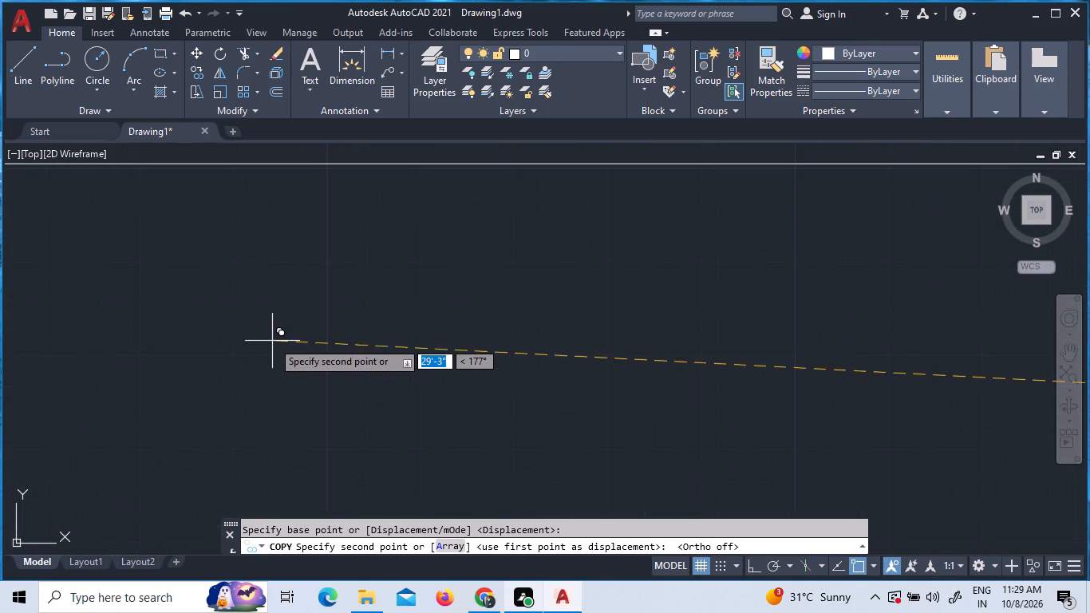
{"action": "scroll", "coordinate": [271, 341], "scroll_direction": "down", "scroll_amount": 3}
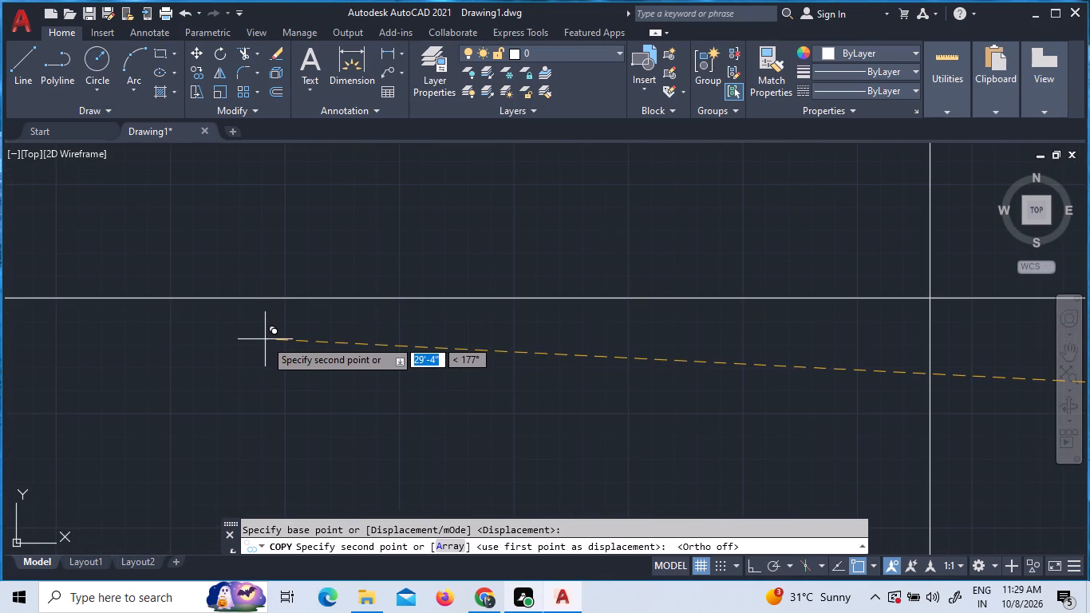
{"action": "left_click", "coordinate": [266, 338]}
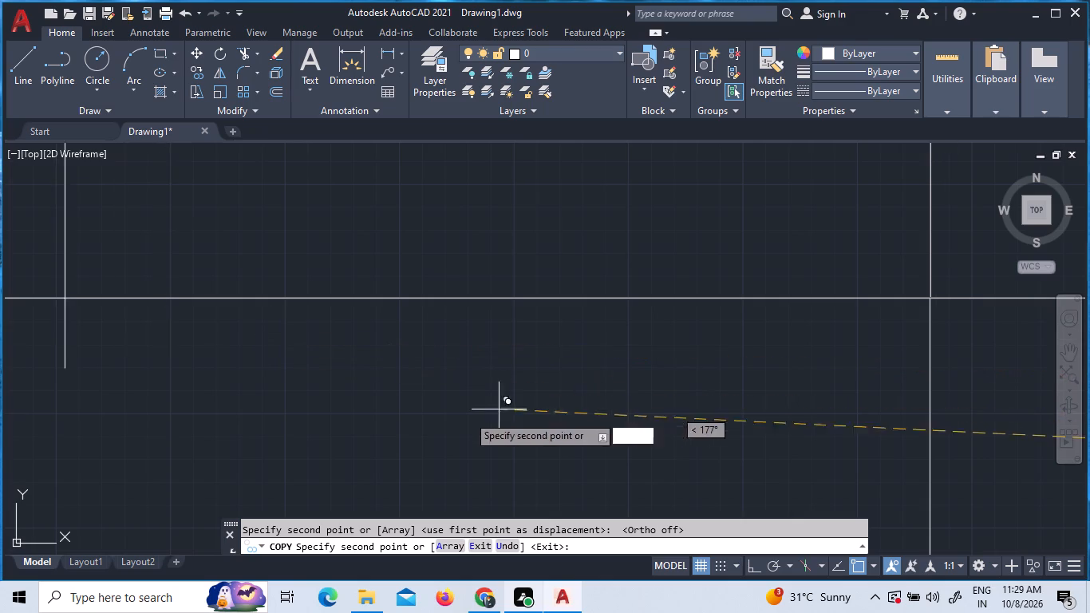
{"action": "scroll", "coordinate": [412, 424], "scroll_direction": "down", "scroll_amount": 5}
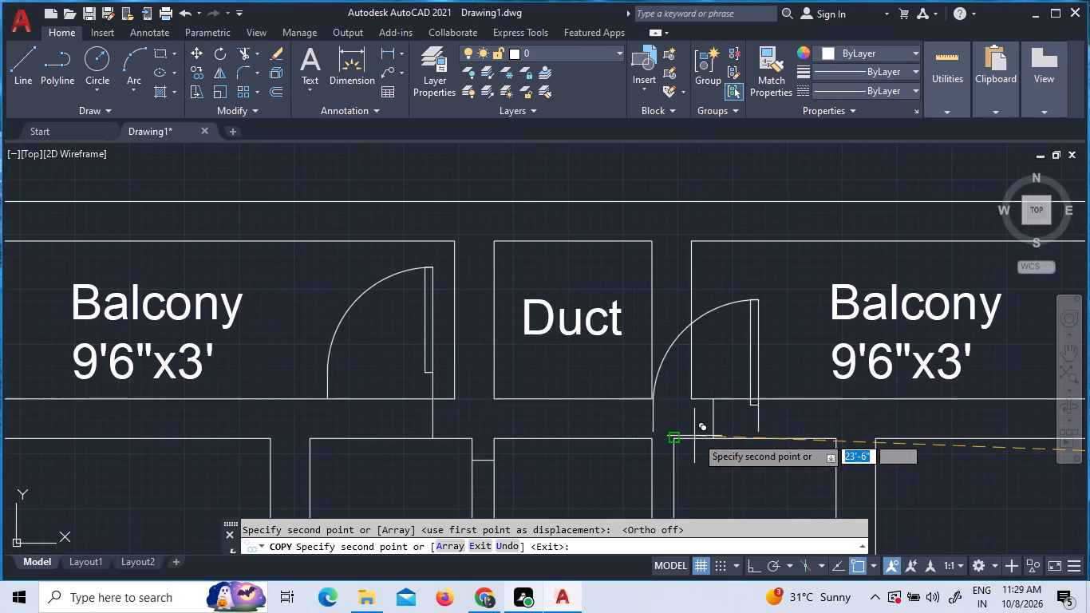
{"action": "scroll", "coordinate": [698, 419], "scroll_direction": "down", "scroll_amount": 5}
{"action": "key", "text": "Escape"}
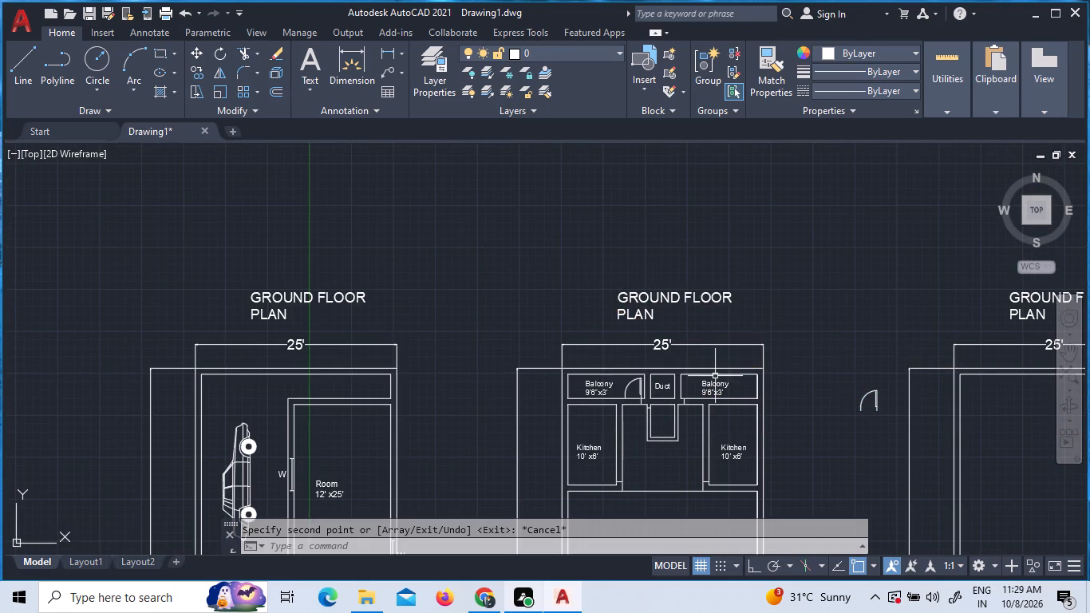
Move the copied door block from its hinge-side jamb end to the corner where the opening's edge meets the balcony wall line.
{"action": "scroll", "coordinate": [647, 381], "scroll_direction": "up", "scroll_amount": 2}
{"action": "scroll", "coordinate": [659, 445], "scroll_direction": "up", "scroll_amount": 4}
{"action": "scroll", "coordinate": [562, 401], "scroll_direction": "up", "scroll_amount": 4}
{"action": "scroll", "coordinate": [565, 399], "scroll_direction": "down", "scroll_amount": 4}
{"action": "scroll", "coordinate": [559, 405], "scroll_direction": "up", "scroll_amount": 7}
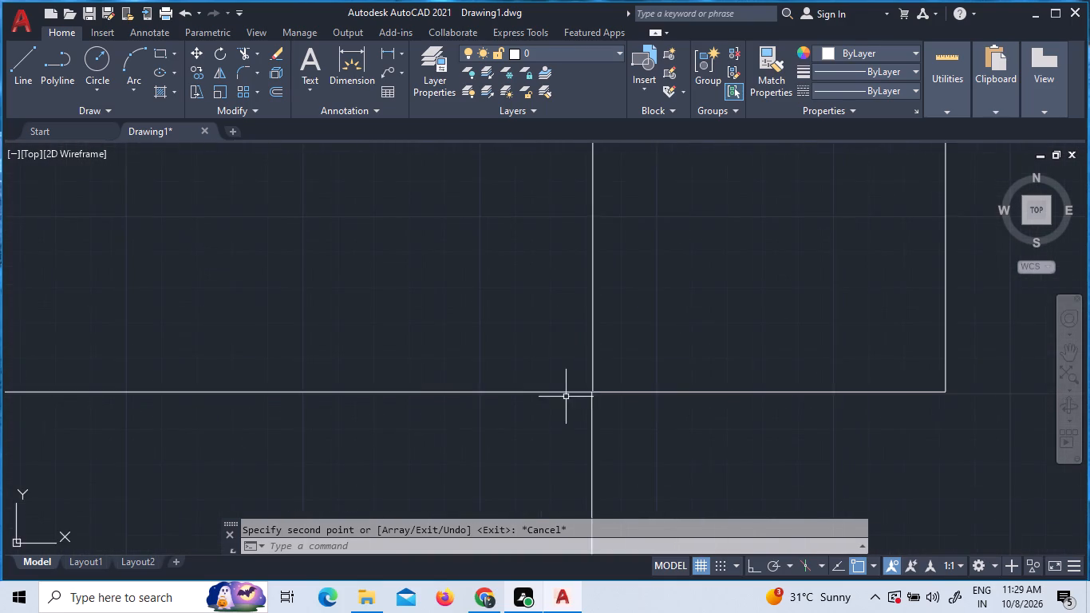
{"action": "scroll", "coordinate": [579, 392], "scroll_direction": "up", "scroll_amount": 4}
{"action": "scroll", "coordinate": [665, 431], "scroll_direction": "up", "scroll_amount": 3}
{"action": "left_click", "coordinate": [637, 275]}
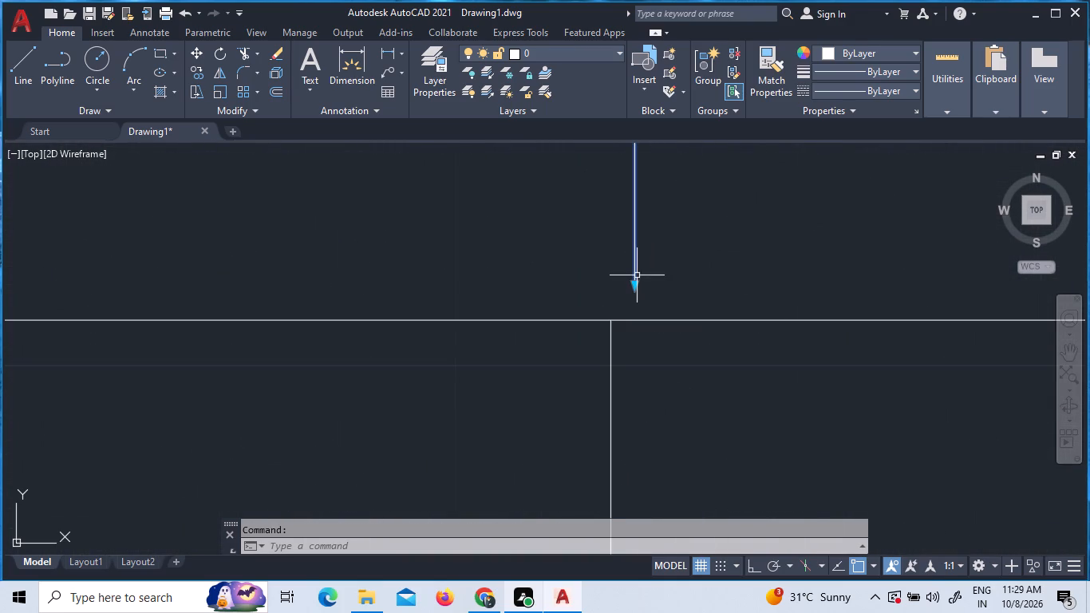
{"action": "right_click", "coordinate": [637, 275]}
{"action": "left_click", "coordinate": [675, 309]}
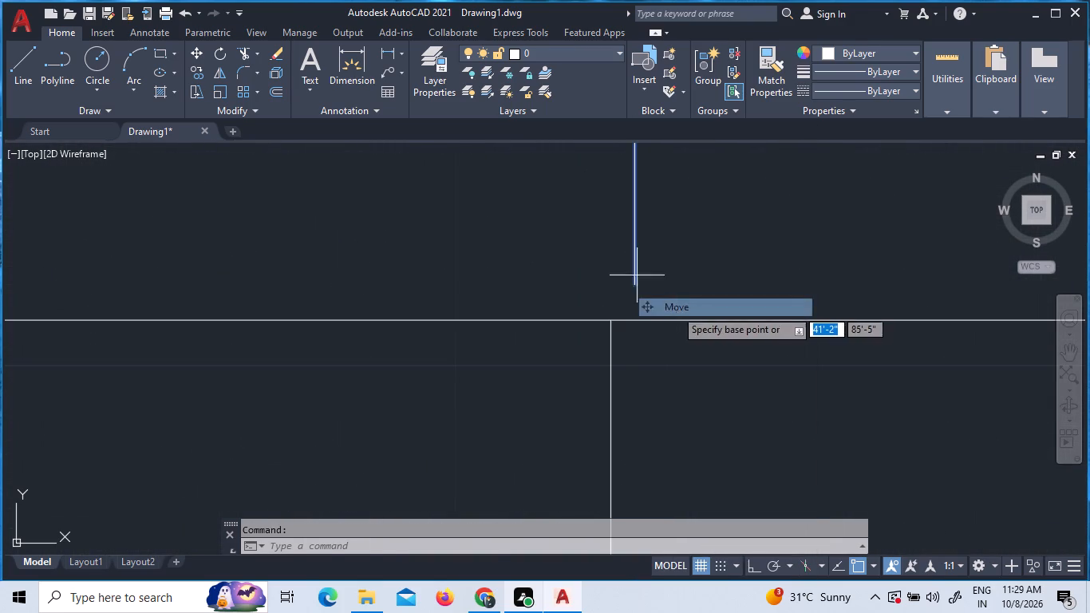
{"action": "left_click", "coordinate": [635, 284]}
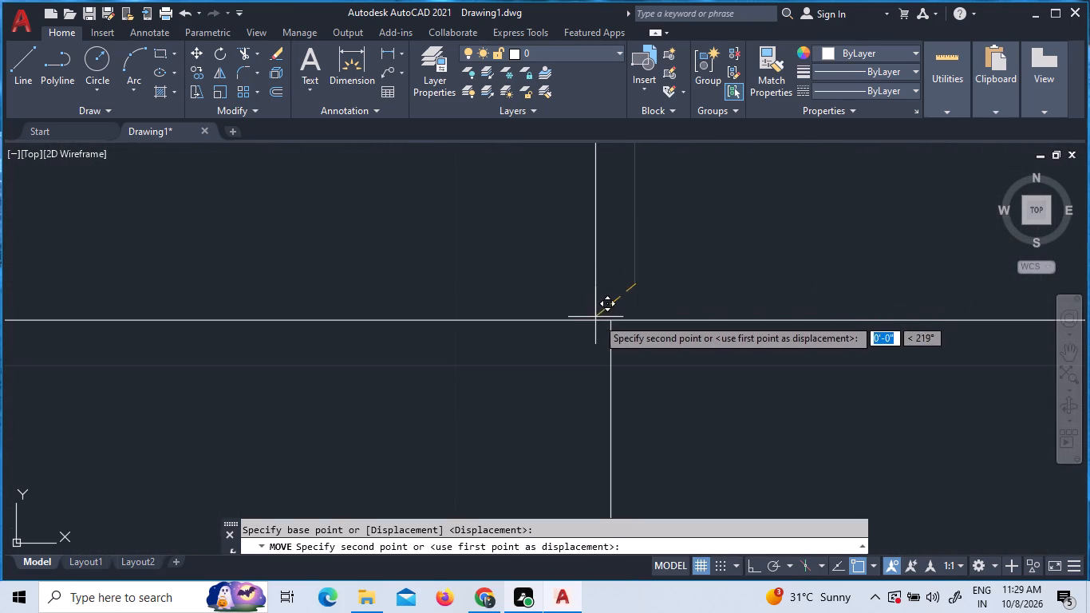
{"action": "left_click", "coordinate": [607, 322]}
Flip the original loose door block outside the plan horizontally to put its hinge on the opposite side.
{"action": "scroll", "coordinate": [649, 362], "scroll_direction": "down", "scroll_amount": 2}
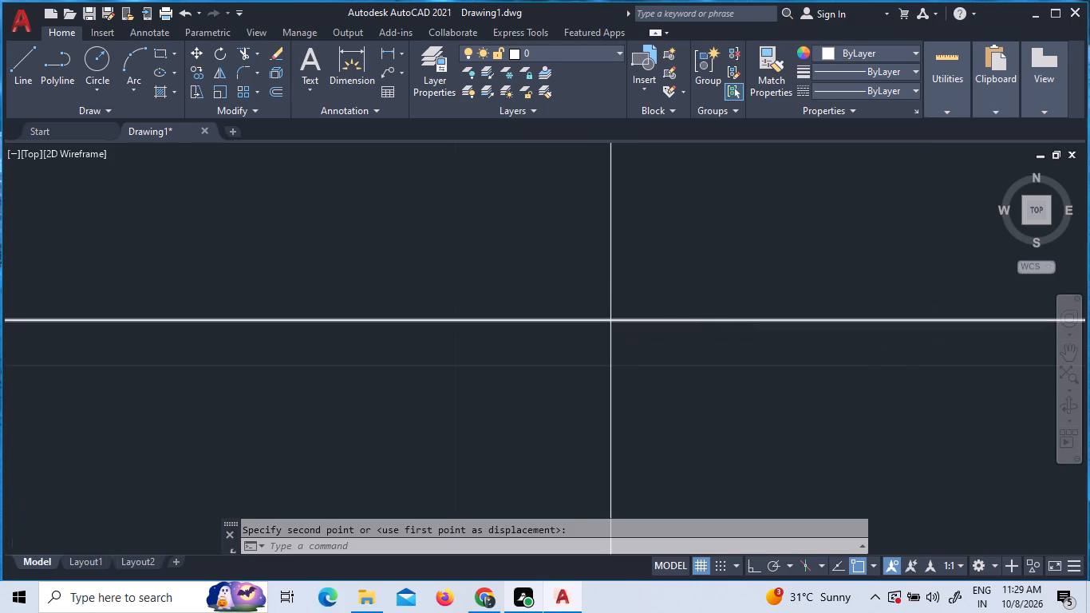
{"action": "scroll", "coordinate": [655, 369], "scroll_direction": "down", "scroll_amount": 8}
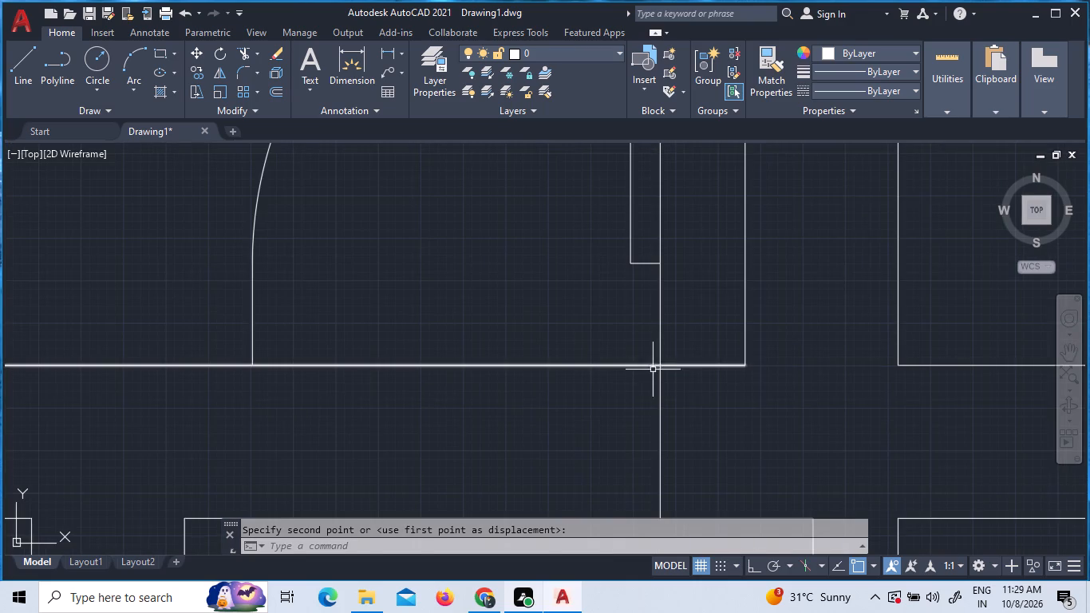
{"action": "scroll", "coordinate": [647, 373], "scroll_direction": "down", "scroll_amount": 3}
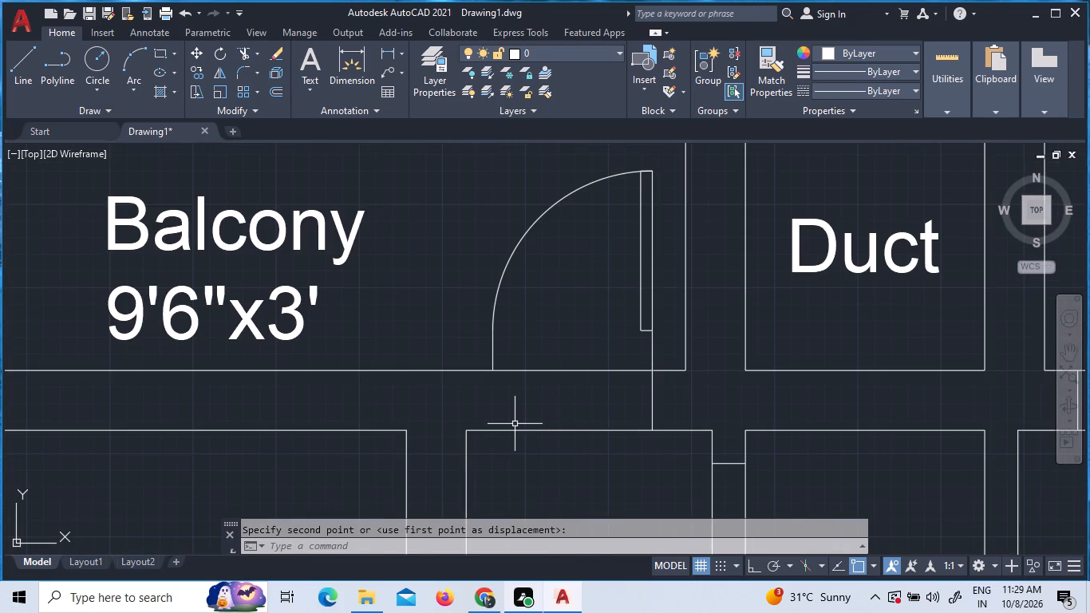
{"action": "scroll", "coordinate": [278, 136], "scroll_direction": "down", "scroll_amount": 3}
{"action": "scroll", "coordinate": [603, 341], "scroll_direction": "down", "scroll_amount": 4}
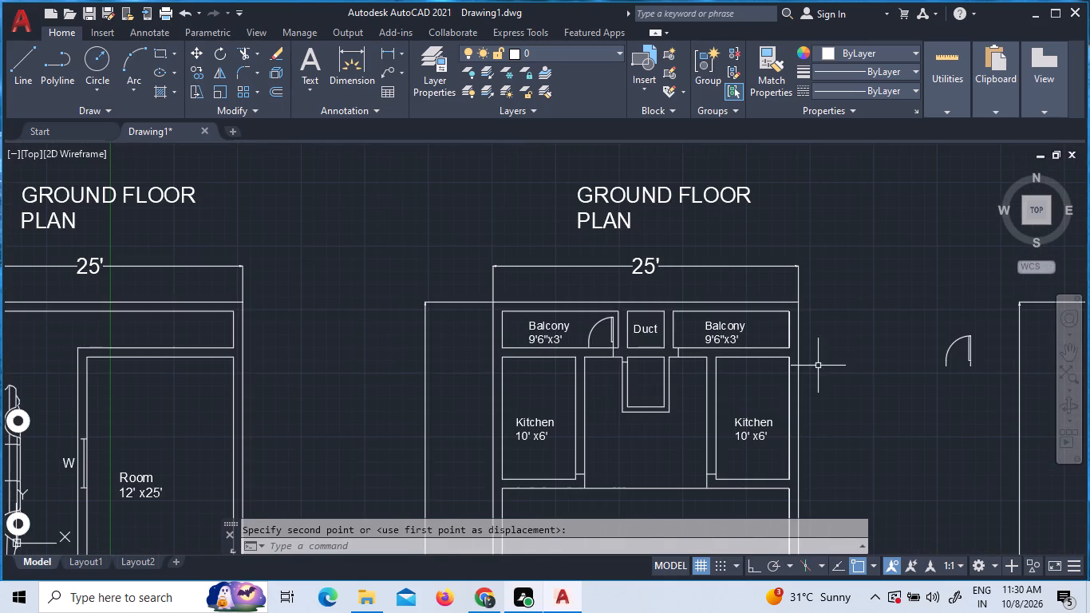
{"action": "scroll", "coordinate": [984, 353], "scroll_direction": "up", "scroll_amount": 3}
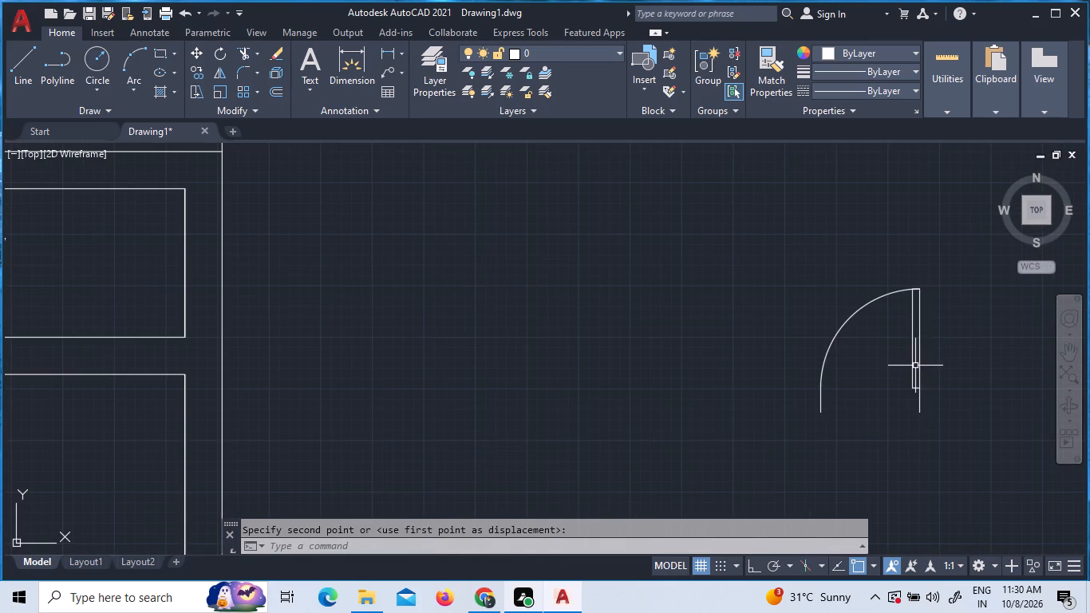
{"action": "left_click", "coordinate": [914, 366]}
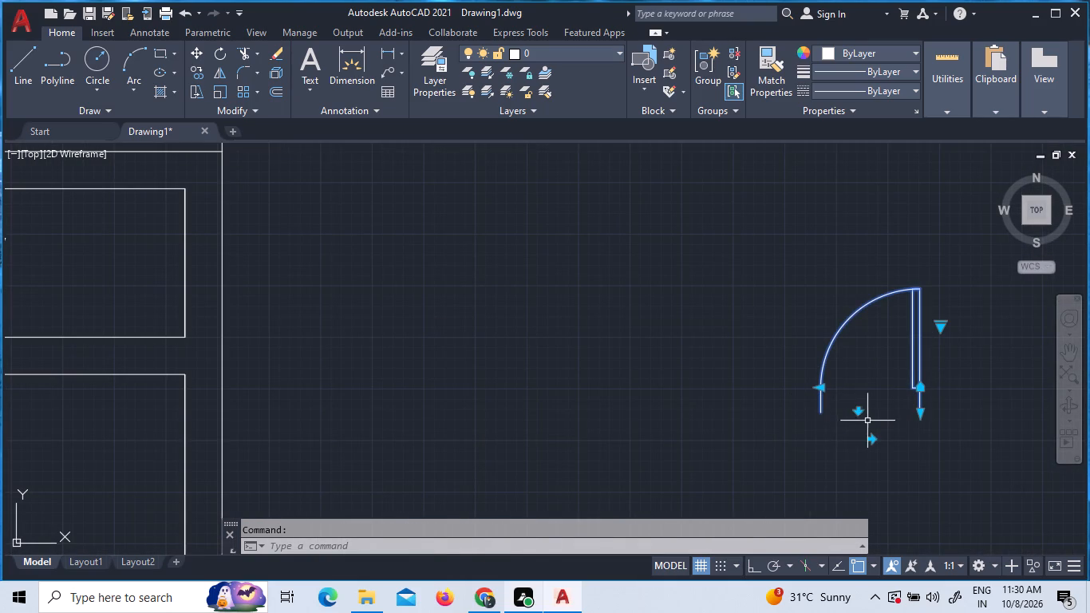
{"action": "left_click", "coordinate": [875, 442]}
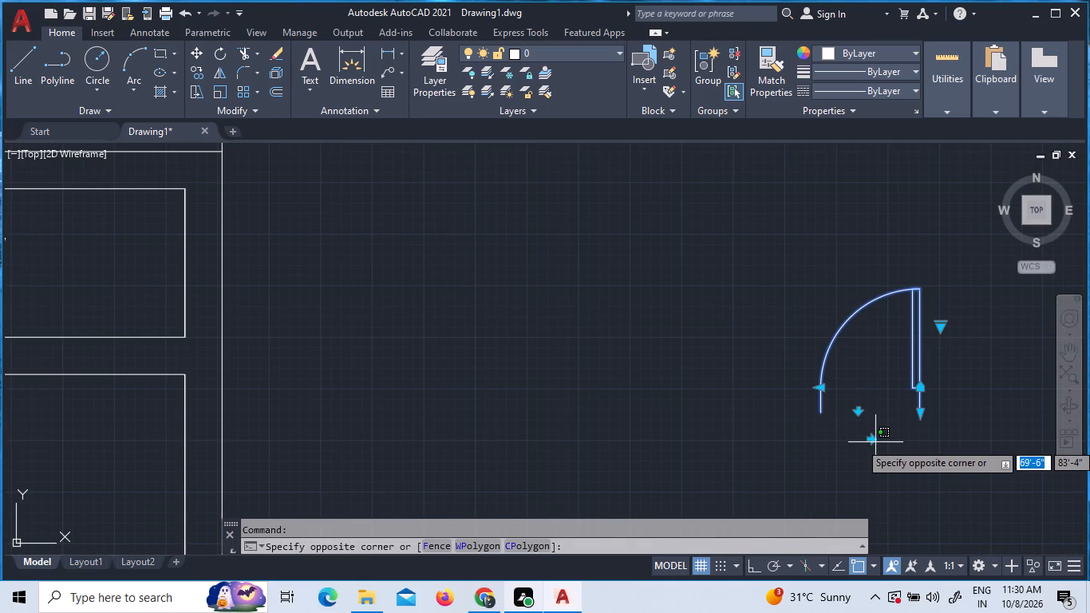
{"action": "left_click", "coordinate": [869, 437]}
{"action": "key", "text": "Escape"}
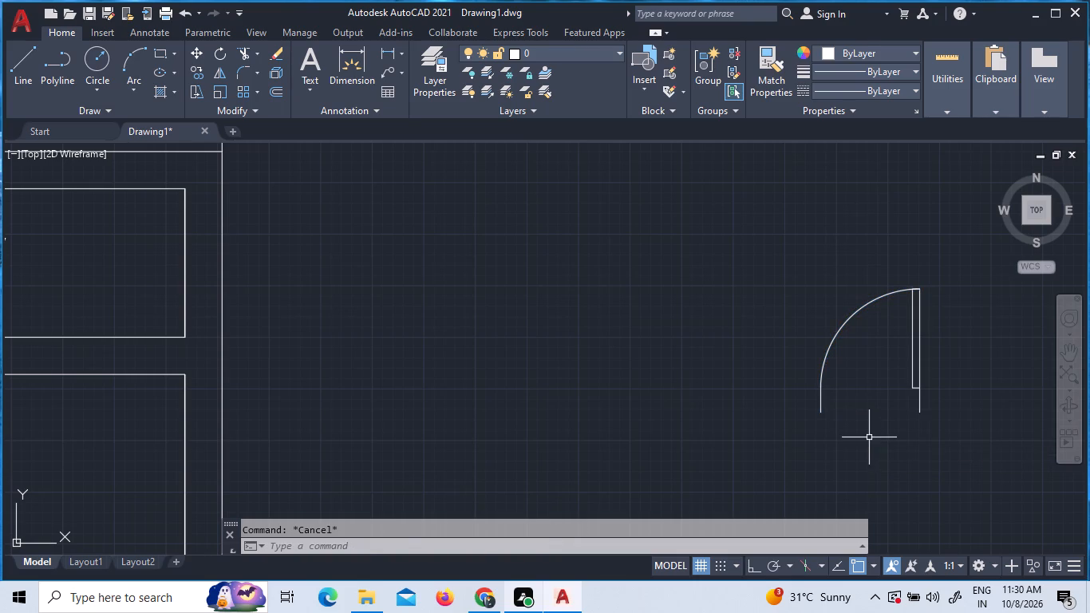
{"action": "left_click", "coordinate": [870, 437]}
{"action": "left_click", "coordinate": [858, 418]}
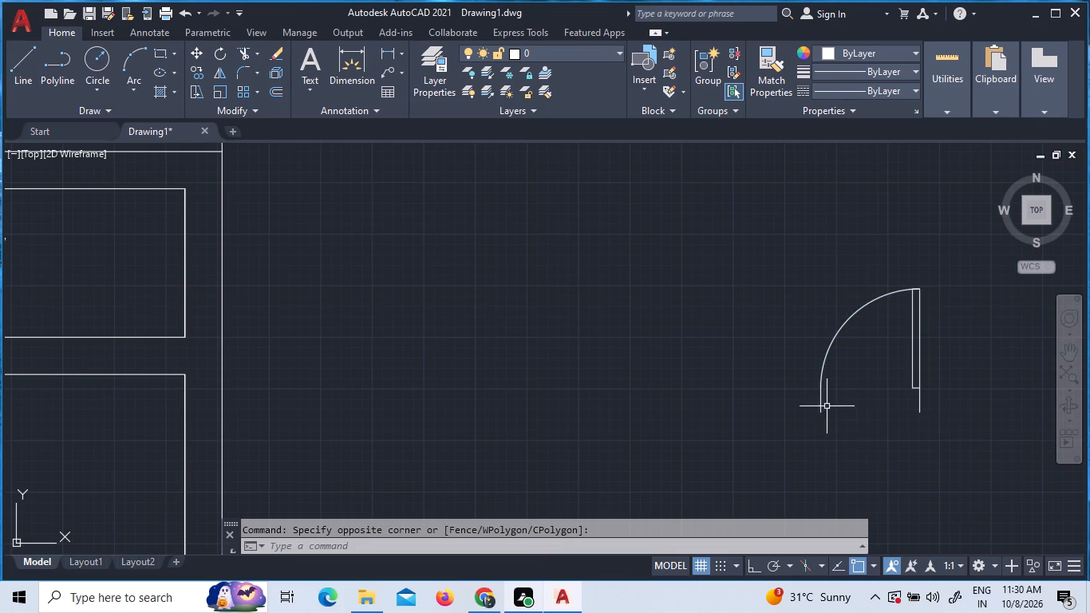
{"action": "left_click", "coordinate": [820, 405]}
{"action": "left_click", "coordinate": [868, 437]}
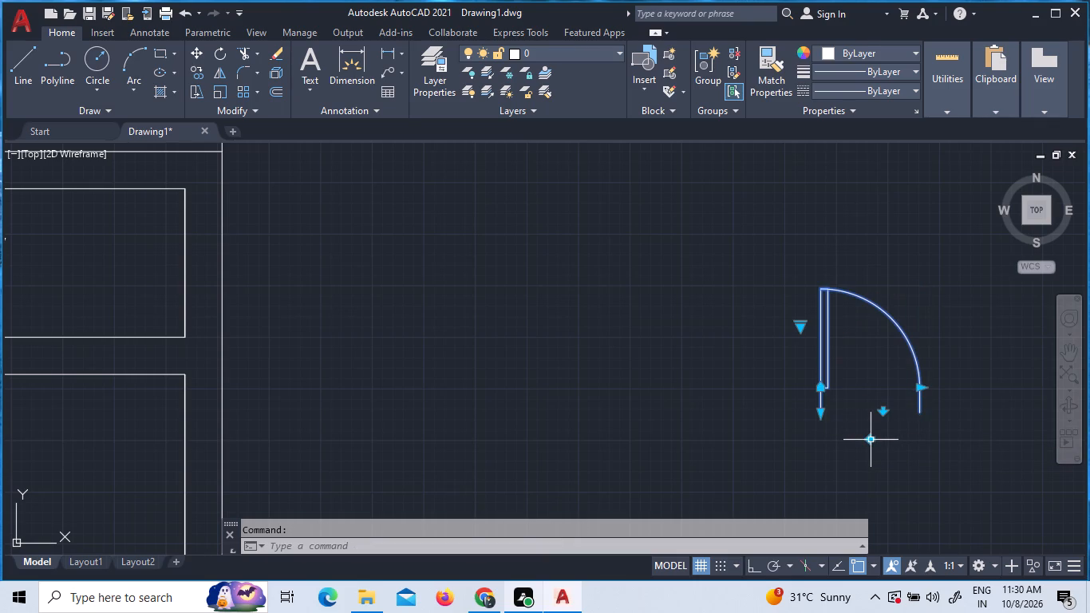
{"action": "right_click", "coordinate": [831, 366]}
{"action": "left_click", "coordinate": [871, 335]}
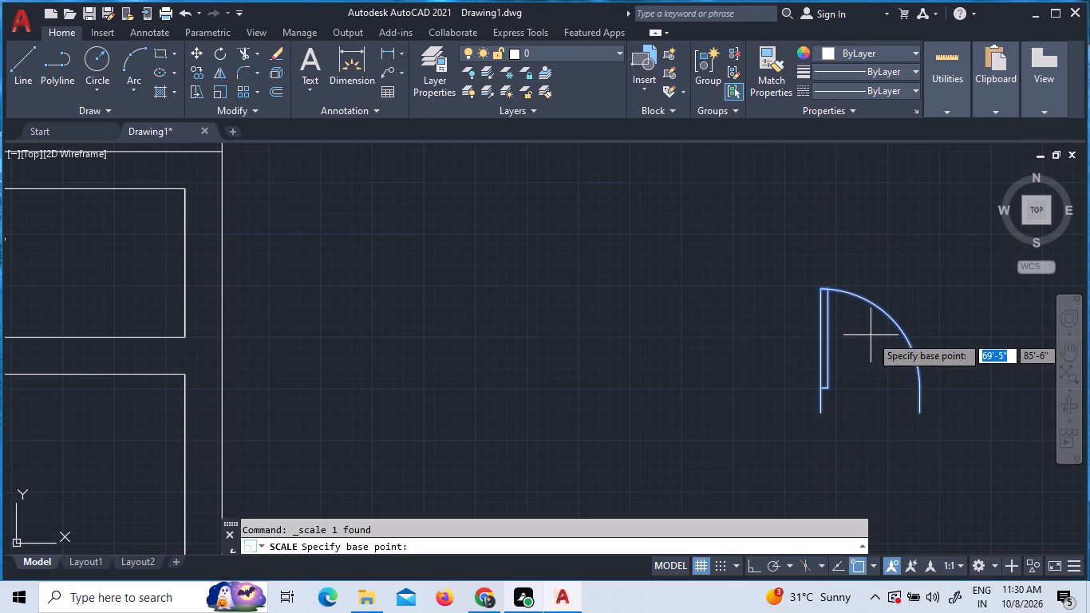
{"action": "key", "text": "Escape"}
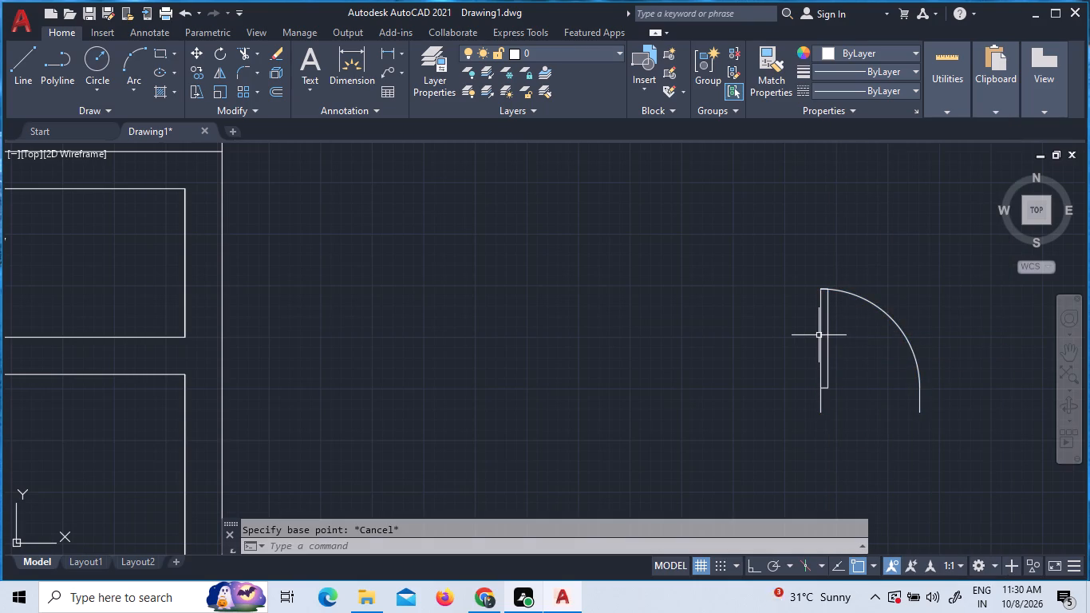
Copy the flipped loose door block onto the lower wall line of the balcony right of the duct.
{"action": "left_click", "coordinate": [819, 335]}
{"action": "right_click", "coordinate": [819, 335]}
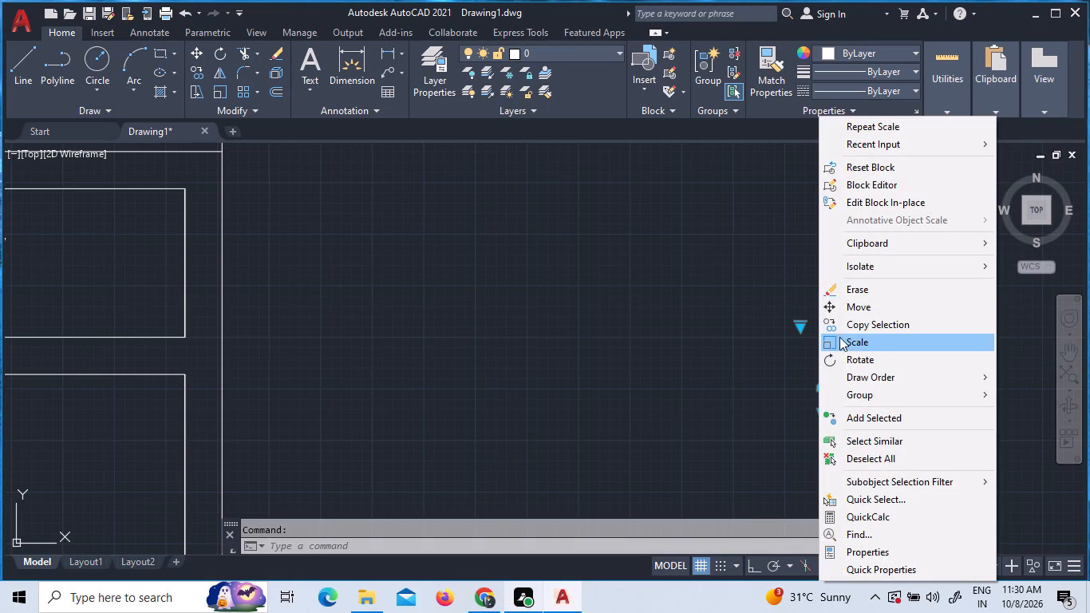
{"action": "left_click", "coordinate": [843, 323]}
{"action": "left_click", "coordinate": [856, 327]}
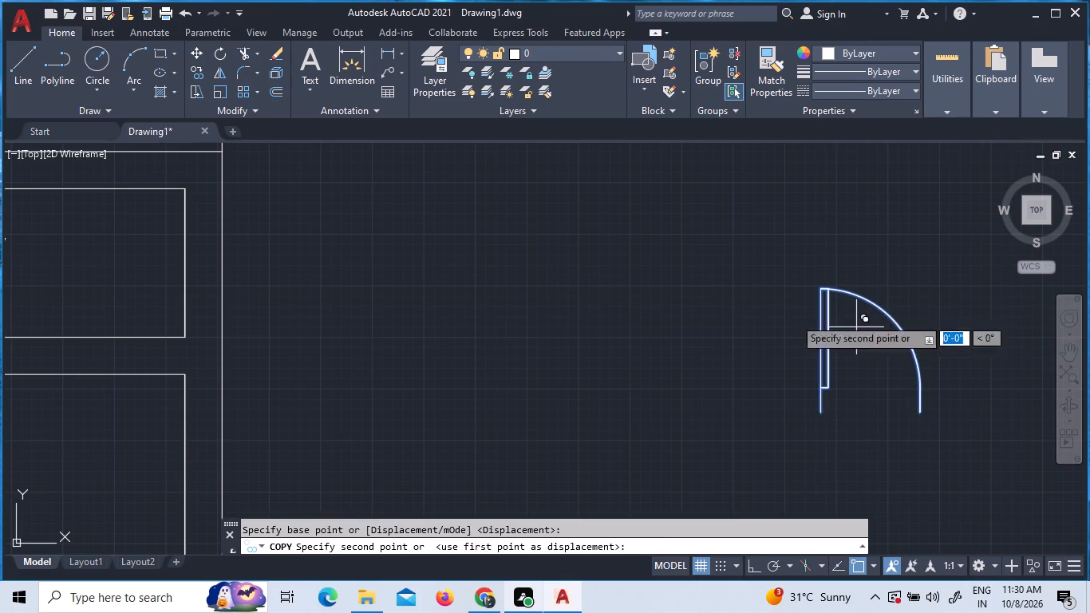
{"action": "scroll", "coordinate": [148, 254], "scroll_direction": "down", "scroll_amount": 4}
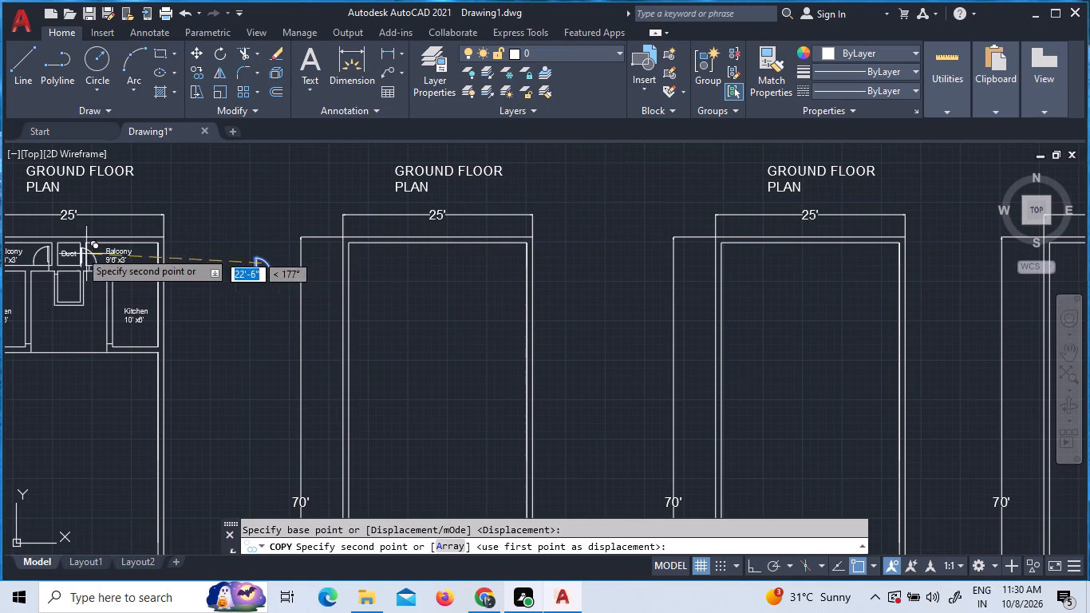
{"action": "scroll", "coordinate": [82, 255], "scroll_direction": "up", "scroll_amount": 7}
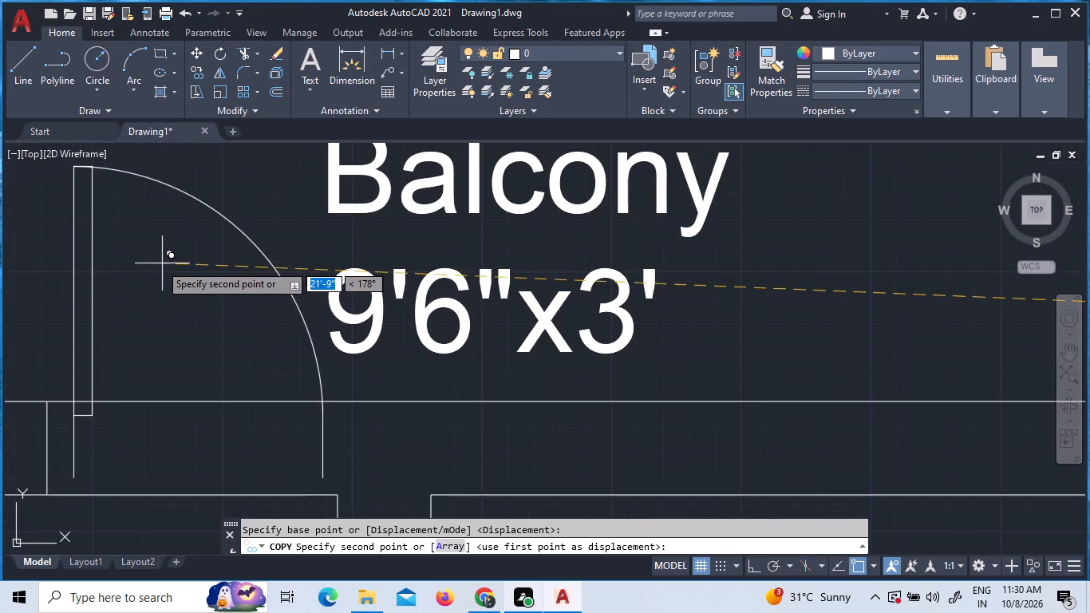
{"action": "scroll", "coordinate": [160, 263], "scroll_direction": "up", "scroll_amount": 1}
{"action": "scroll", "coordinate": [163, 268], "scroll_direction": "down", "scroll_amount": 2}
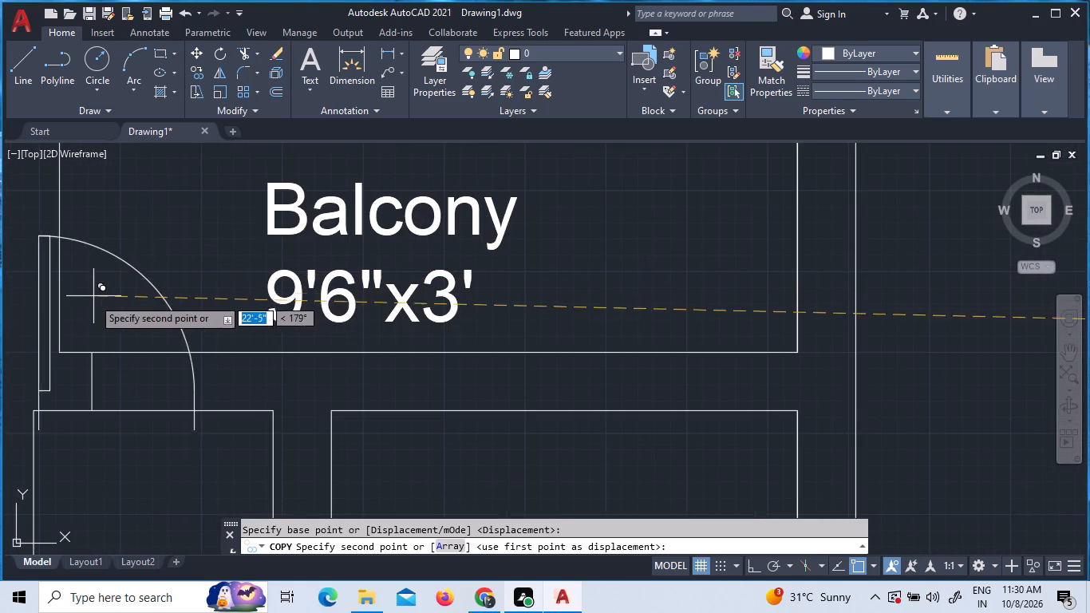
{"action": "scroll", "coordinate": [90, 345], "scroll_direction": "up", "scroll_amount": 3}
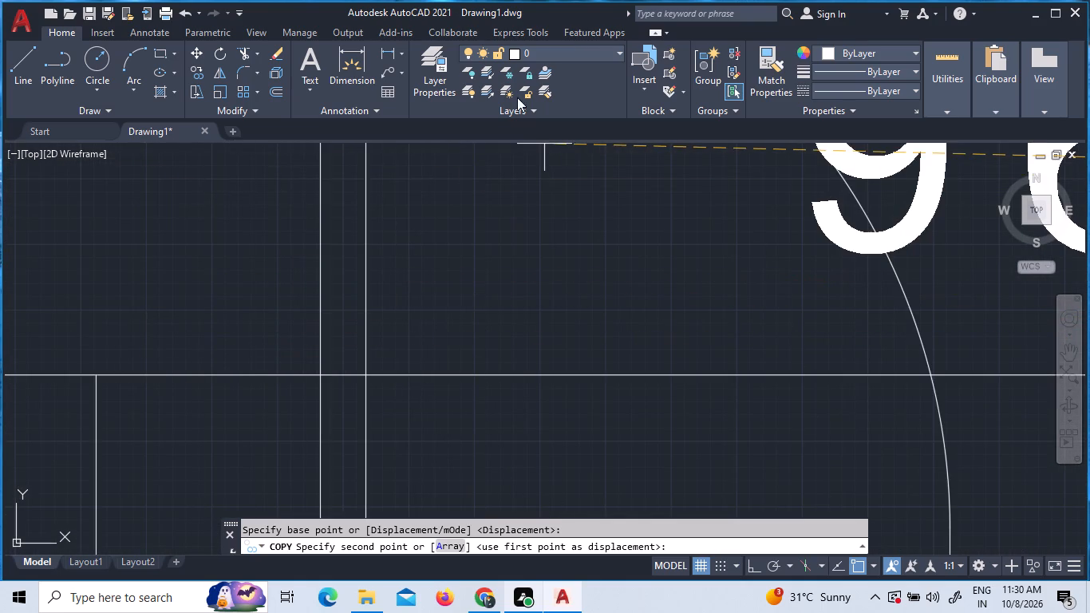
{"action": "scroll", "coordinate": [198, 271], "scroll_direction": "down", "scroll_amount": 2}
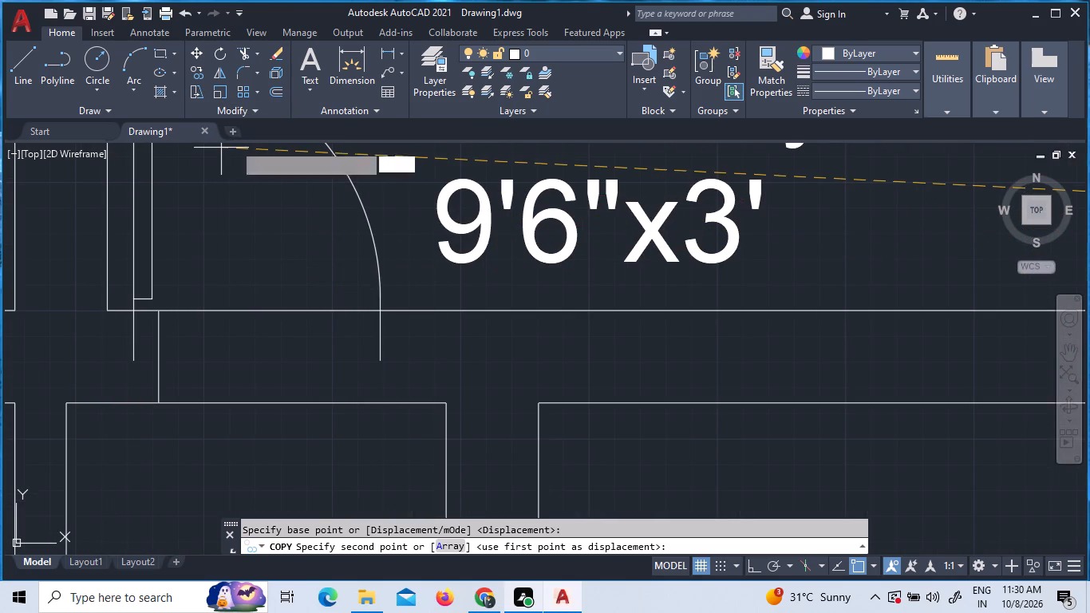
{"action": "scroll", "coordinate": [231, 184], "scroll_direction": "down", "scroll_amount": 4}
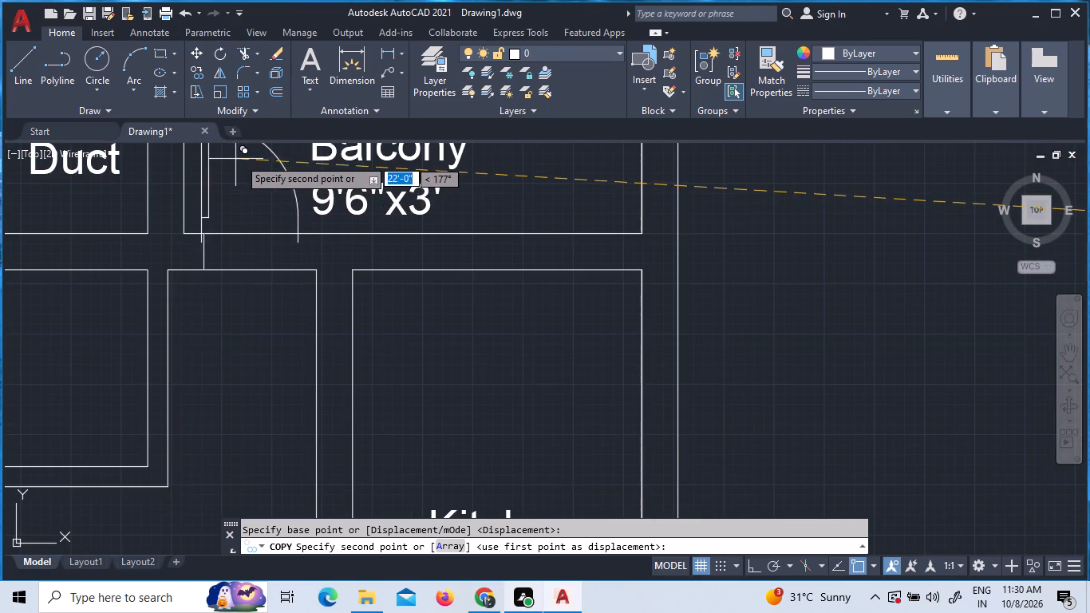
{"action": "left_click", "coordinate": [238, 150]}
{"action": "scroll", "coordinate": [242, 231], "scroll_direction": "down", "scroll_amount": 3}
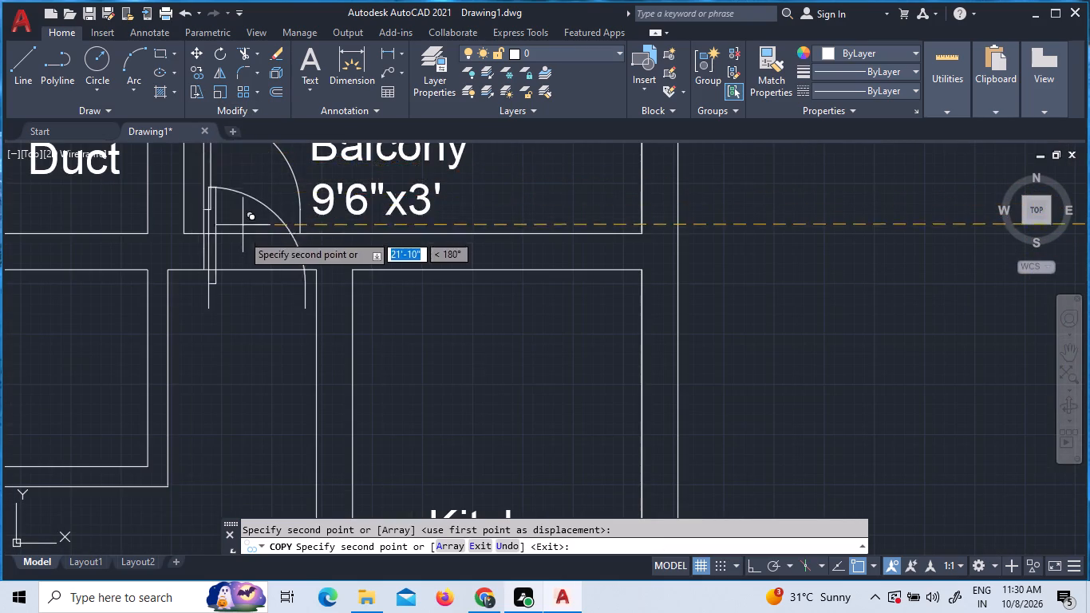
{"action": "key", "text": "Escape"}
Move the copied door block from its hinge-side jamb end to the corner where the opening's edge meets the right balcony's wall line.
{"action": "scroll", "coordinate": [230, 242], "scroll_direction": "up", "scroll_amount": 2}
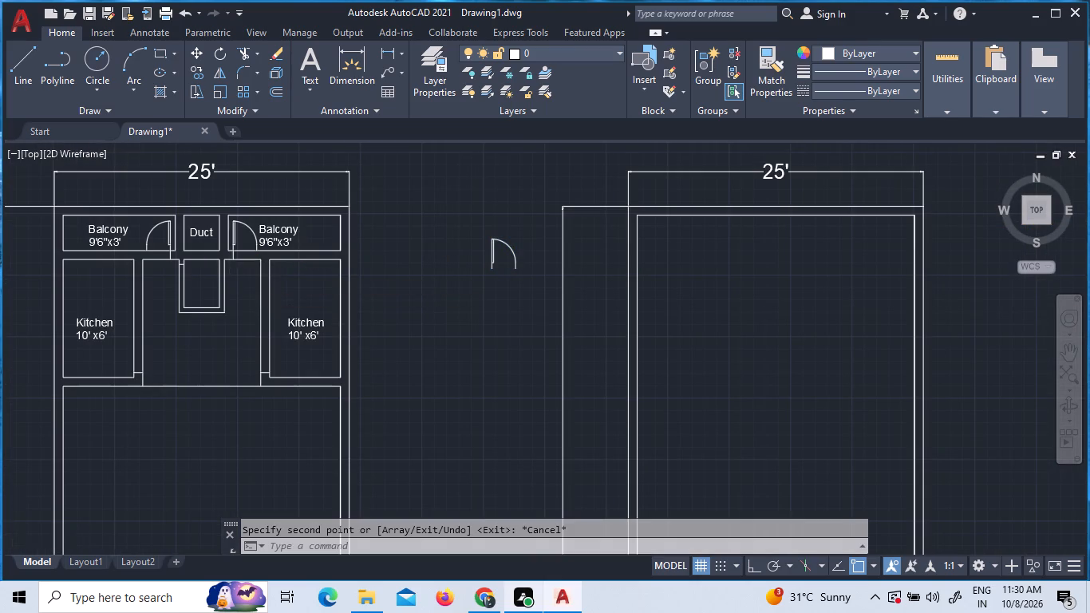
{"action": "scroll", "coordinate": [232, 206], "scroll_direction": "up", "scroll_amount": 3}
{"action": "scroll", "coordinate": [239, 397], "scroll_direction": "up", "scroll_amount": 4}
{"action": "scroll", "coordinate": [207, 314], "scroll_direction": "up", "scroll_amount": 4}
{"action": "scroll", "coordinate": [235, 316], "scroll_direction": "down", "scroll_amount": 2}
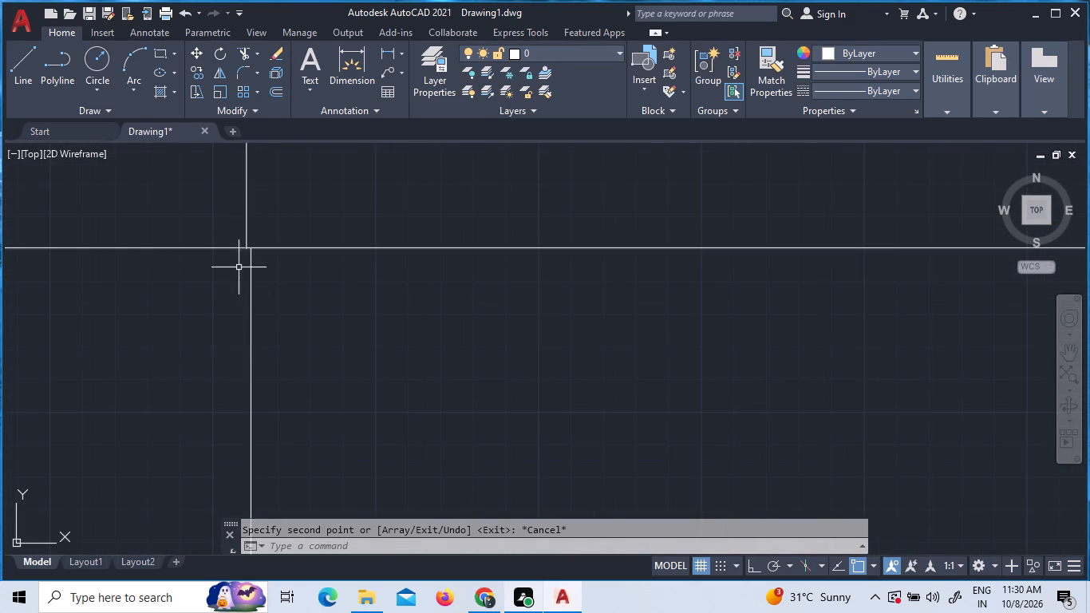
{"action": "scroll", "coordinate": [249, 231], "scroll_direction": "up", "scroll_amount": 6}
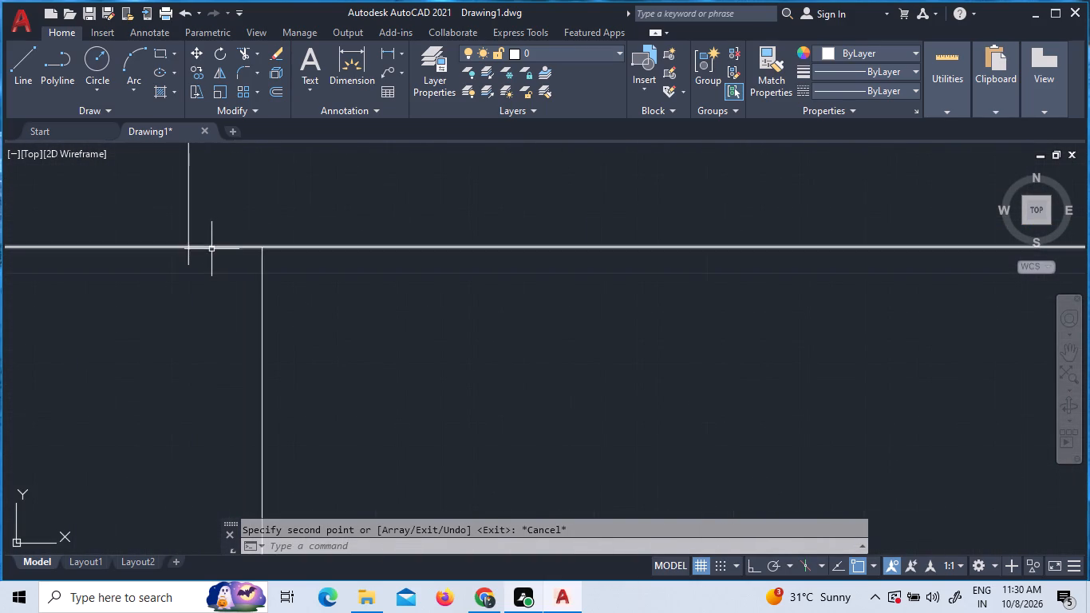
{"action": "type", "text": "mov"}
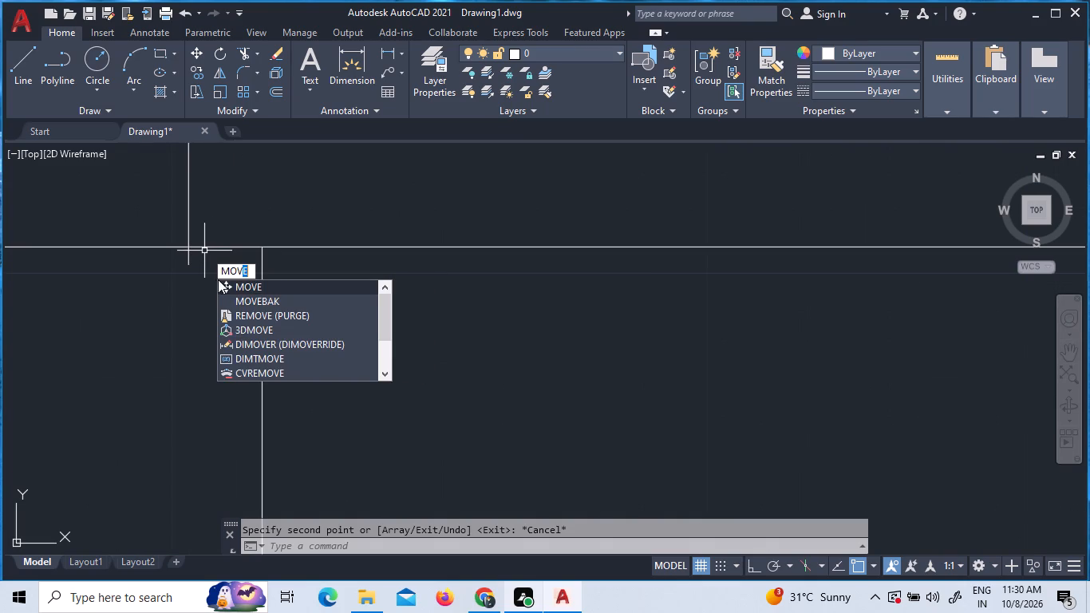
{"action": "left_click", "coordinate": [282, 283]}
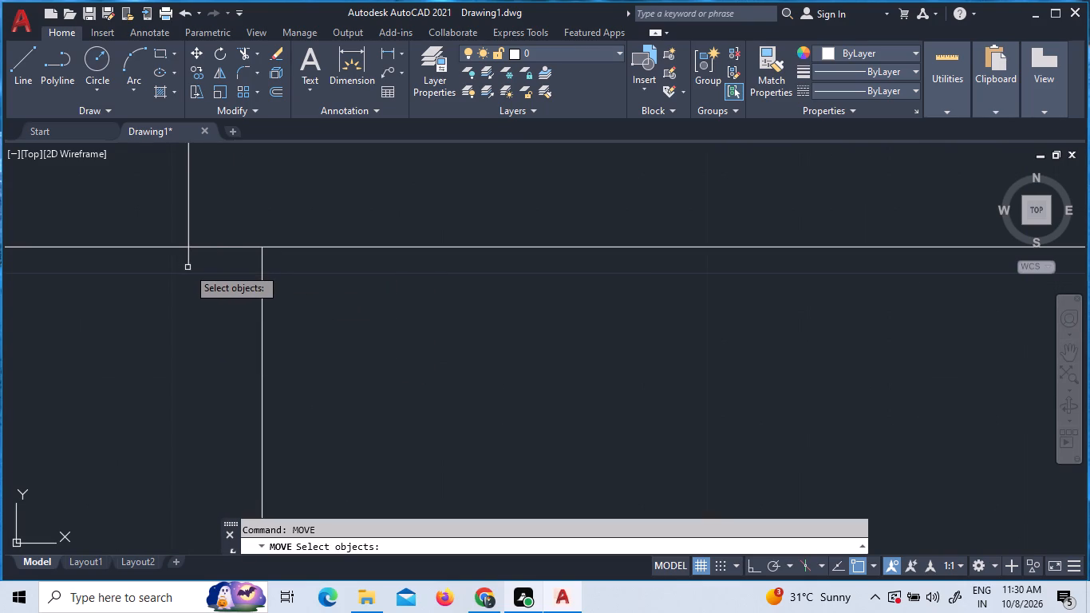
{"action": "left_click", "coordinate": [188, 267]}
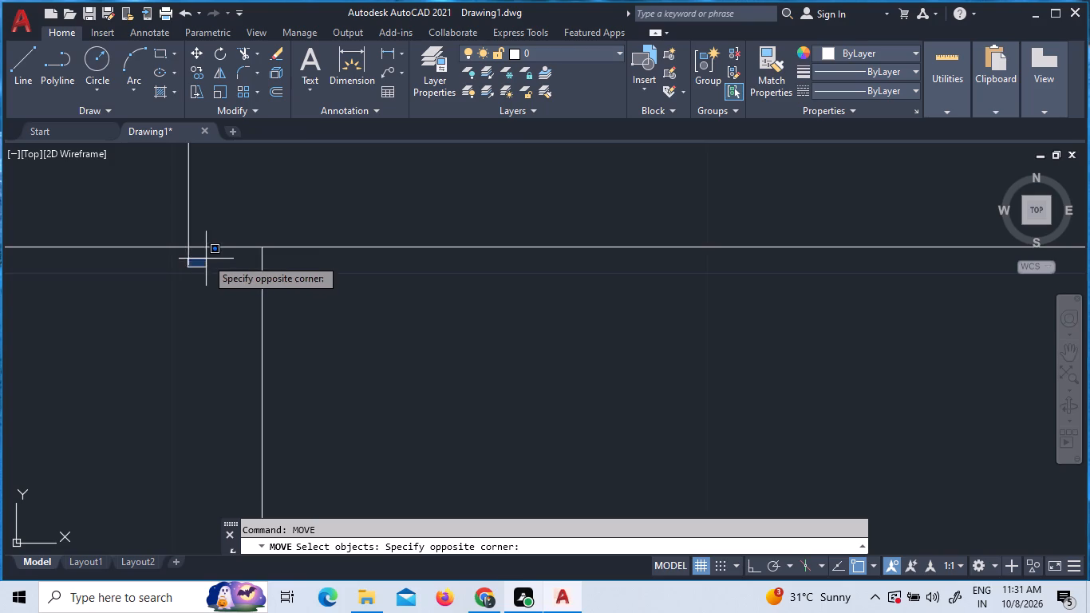
{"action": "left_click", "coordinate": [221, 267]}
{"action": "left_click", "coordinate": [190, 259]}
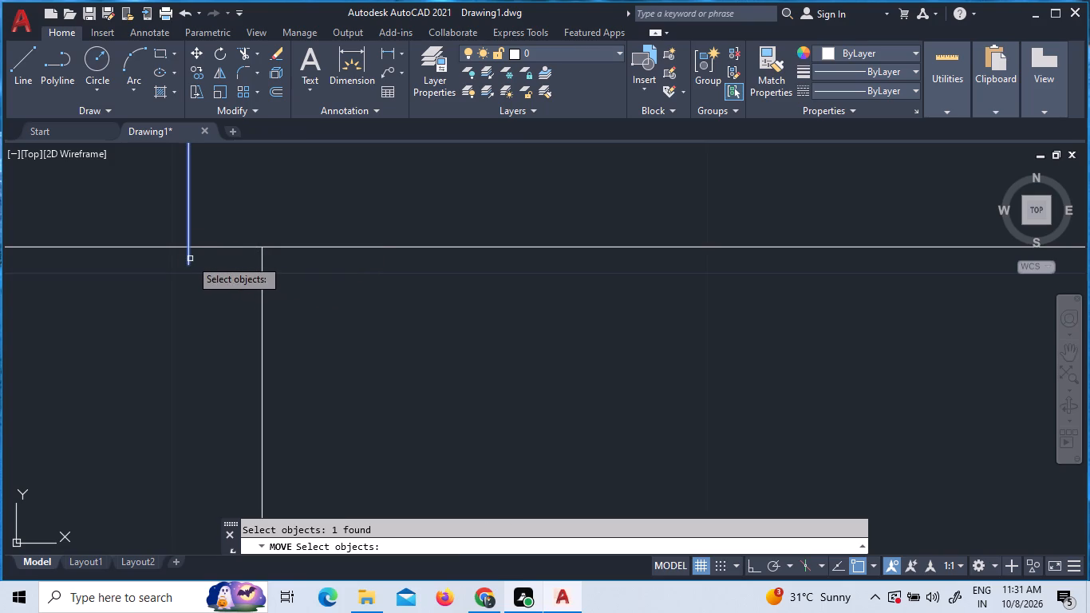
{"action": "key", "text": "Return"}
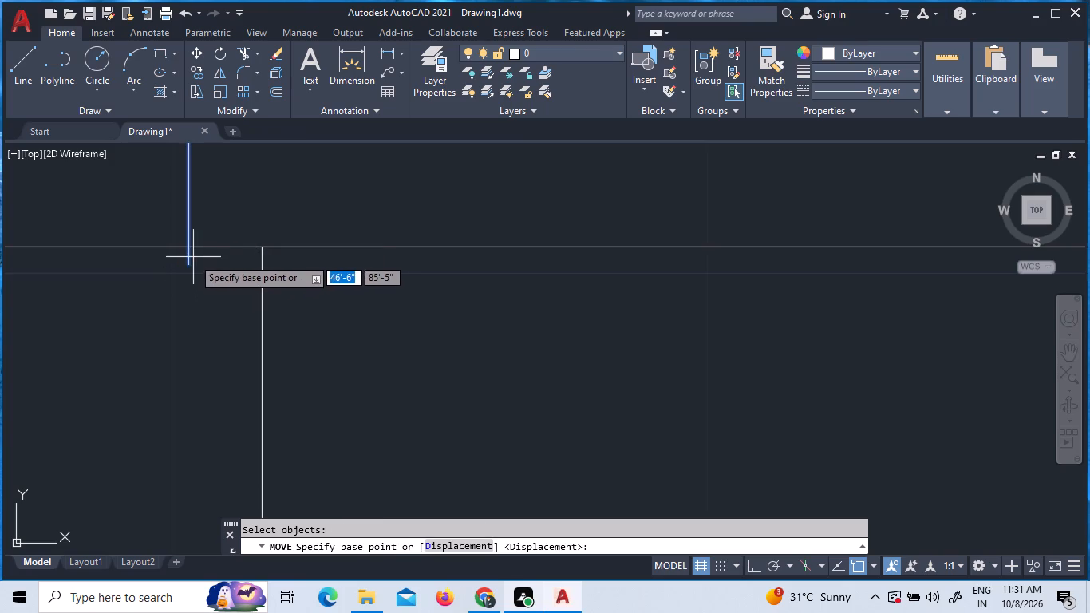
{"action": "left_click", "coordinate": [188, 263]}
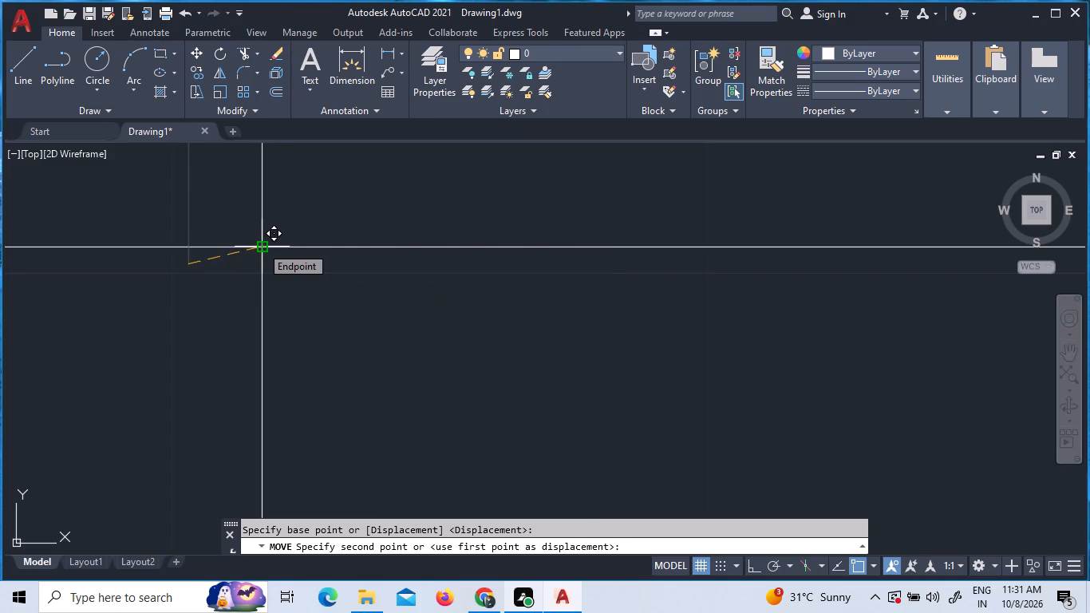
{"action": "left_click", "coordinate": [261, 246]}
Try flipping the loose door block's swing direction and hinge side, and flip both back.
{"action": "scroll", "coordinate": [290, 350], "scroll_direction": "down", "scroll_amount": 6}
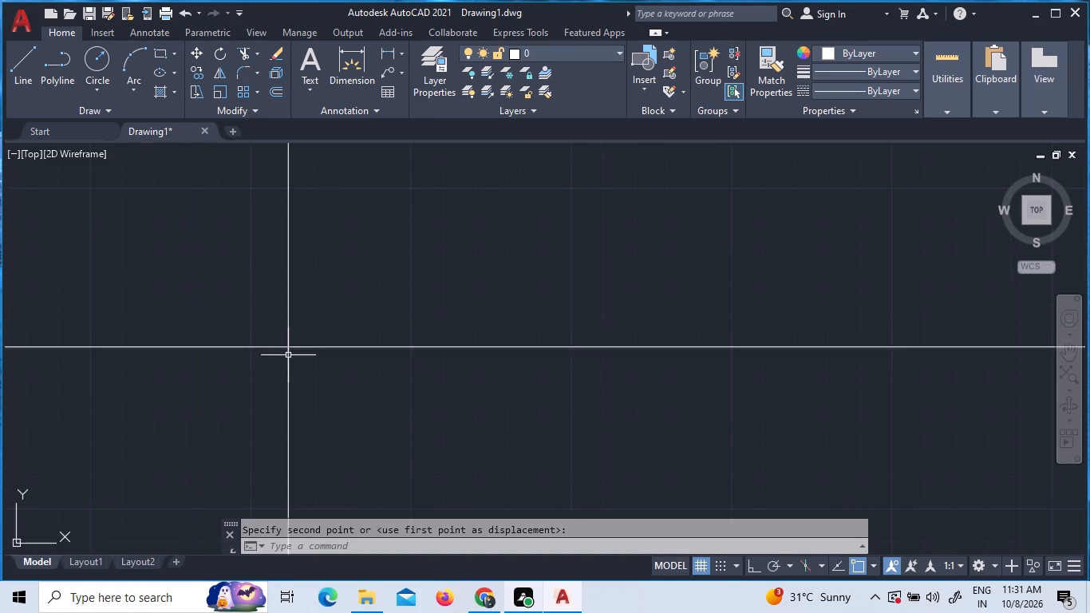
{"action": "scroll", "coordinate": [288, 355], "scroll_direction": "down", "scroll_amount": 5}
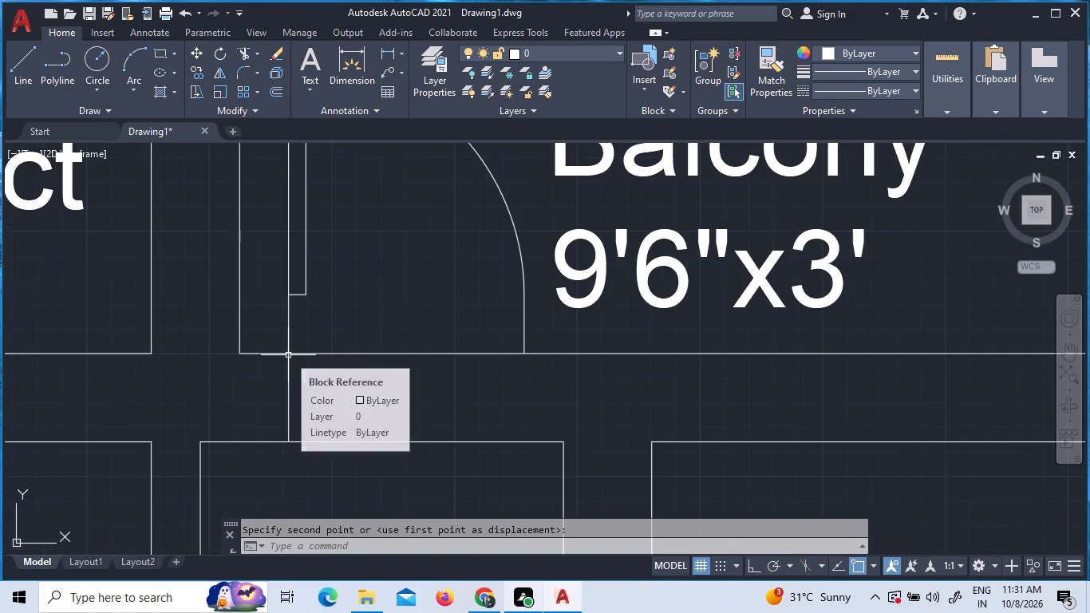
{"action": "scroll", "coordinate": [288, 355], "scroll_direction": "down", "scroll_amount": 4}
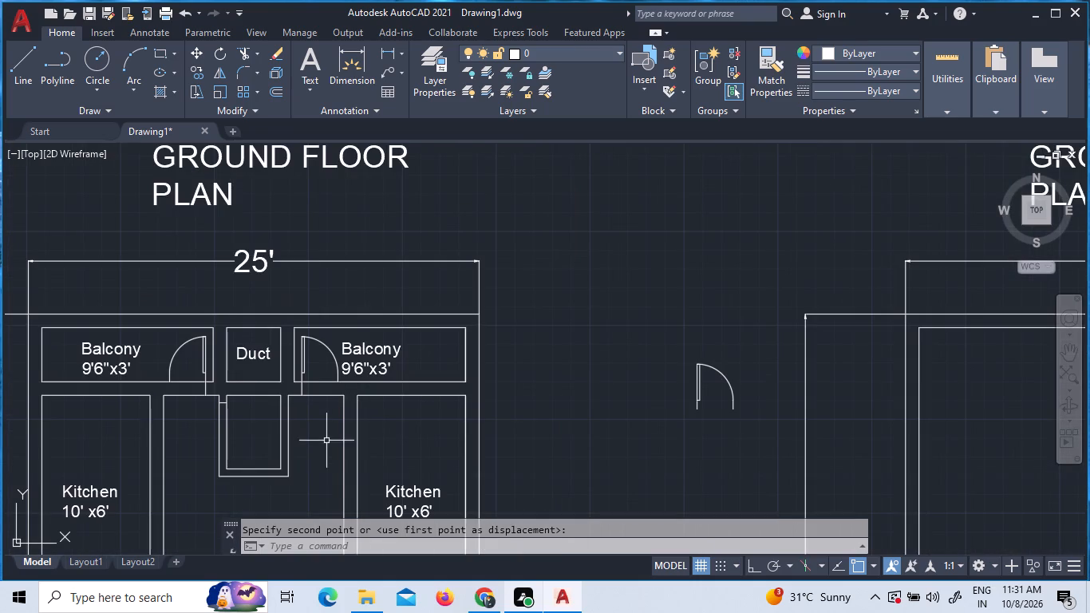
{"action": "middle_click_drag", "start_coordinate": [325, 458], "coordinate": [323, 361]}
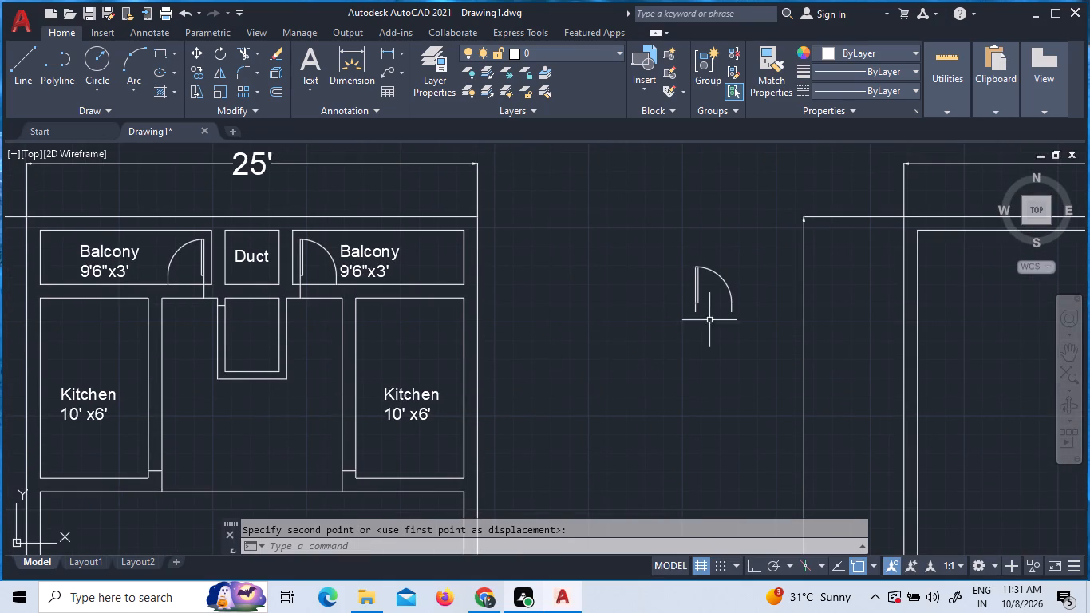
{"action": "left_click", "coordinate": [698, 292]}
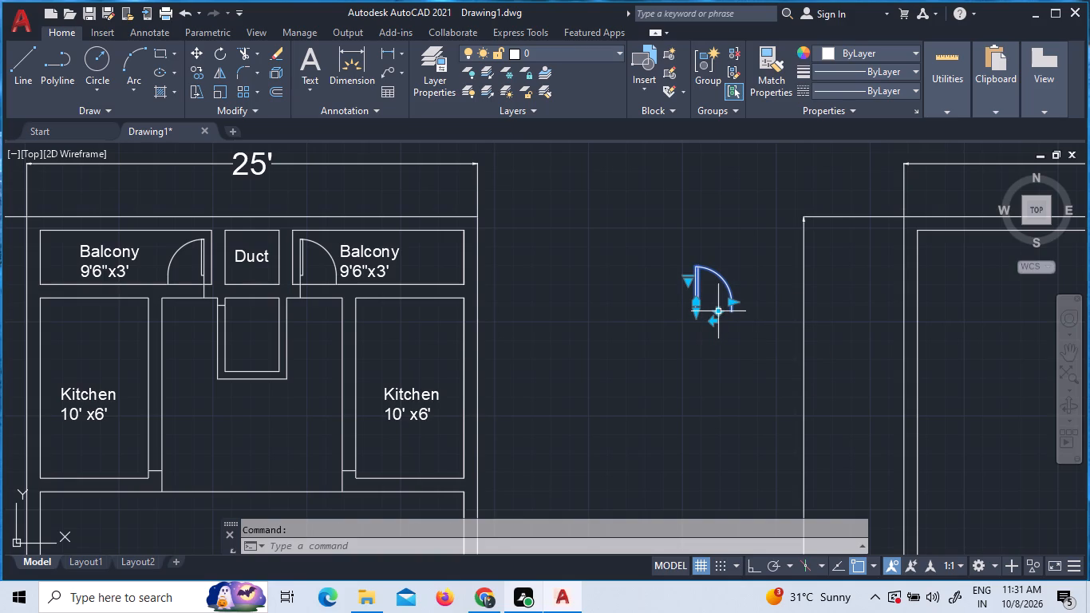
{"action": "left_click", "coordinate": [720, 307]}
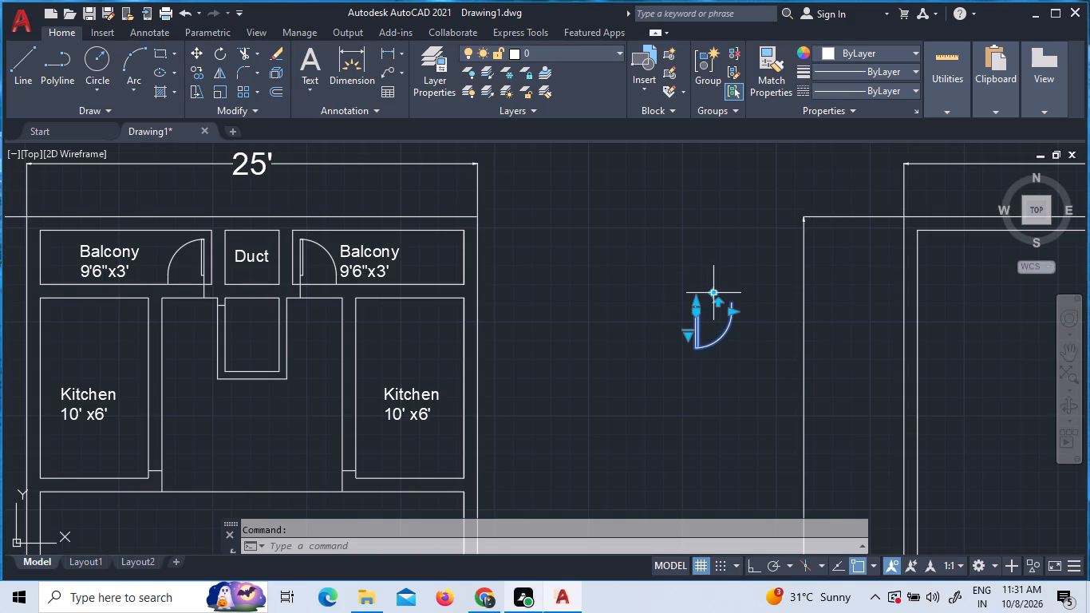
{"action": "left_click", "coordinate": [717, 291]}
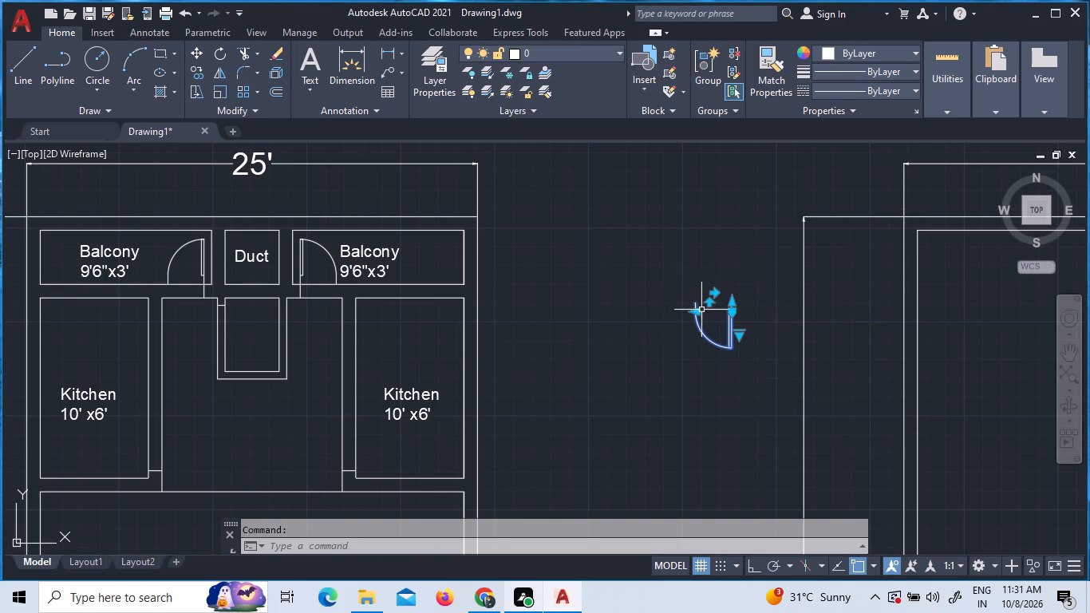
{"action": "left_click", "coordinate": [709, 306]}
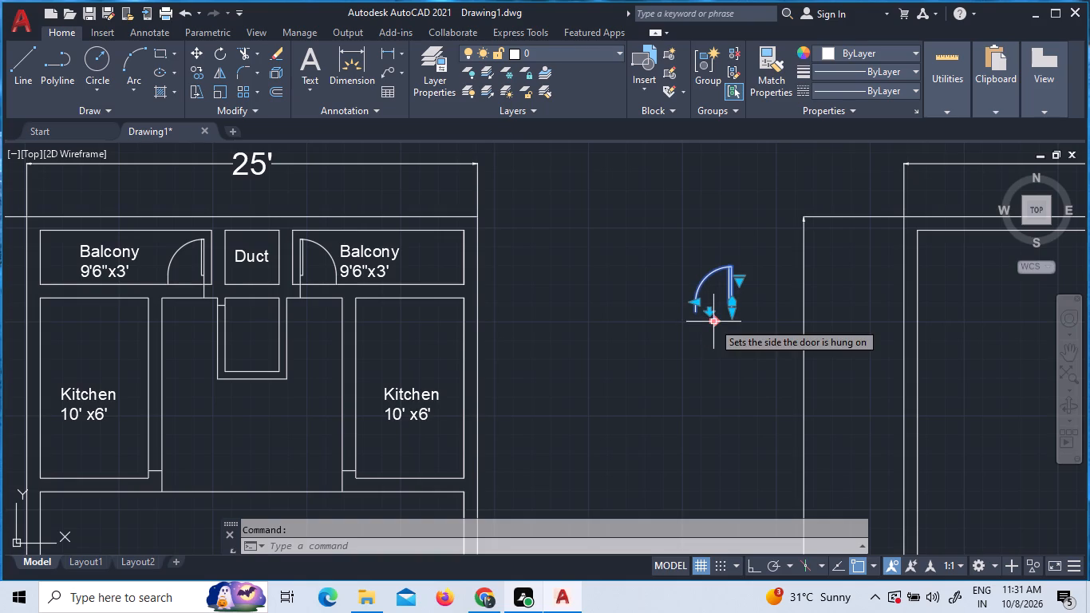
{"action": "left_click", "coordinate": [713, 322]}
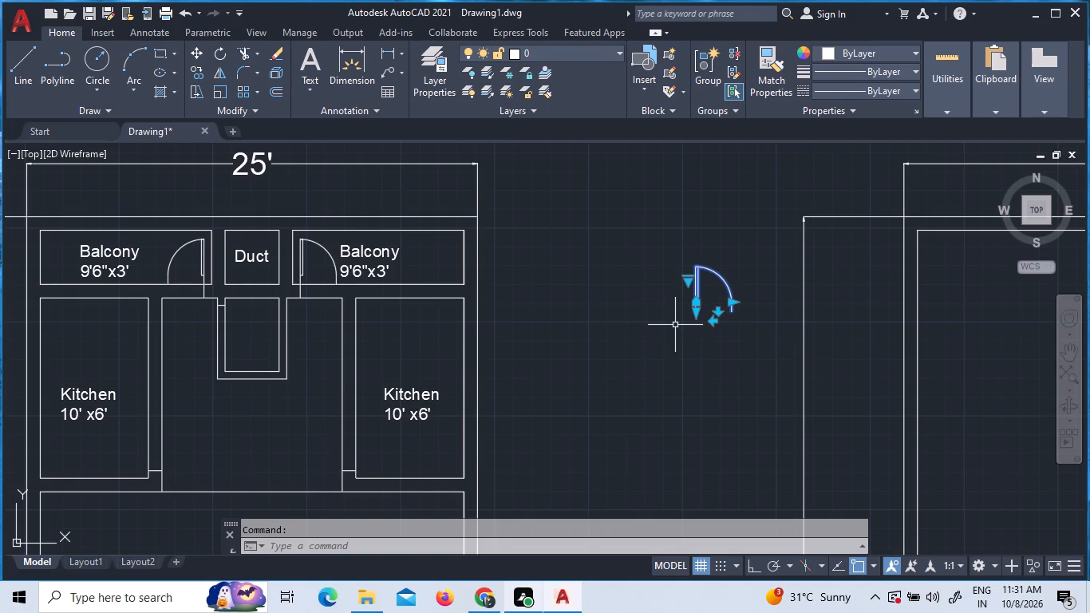
Rotate the loose door block 90° clockwise about its hinge-side jamb end, with Ortho on.
{"action": "type", "text": "ro"}
{"action": "key", "text": "Return"}
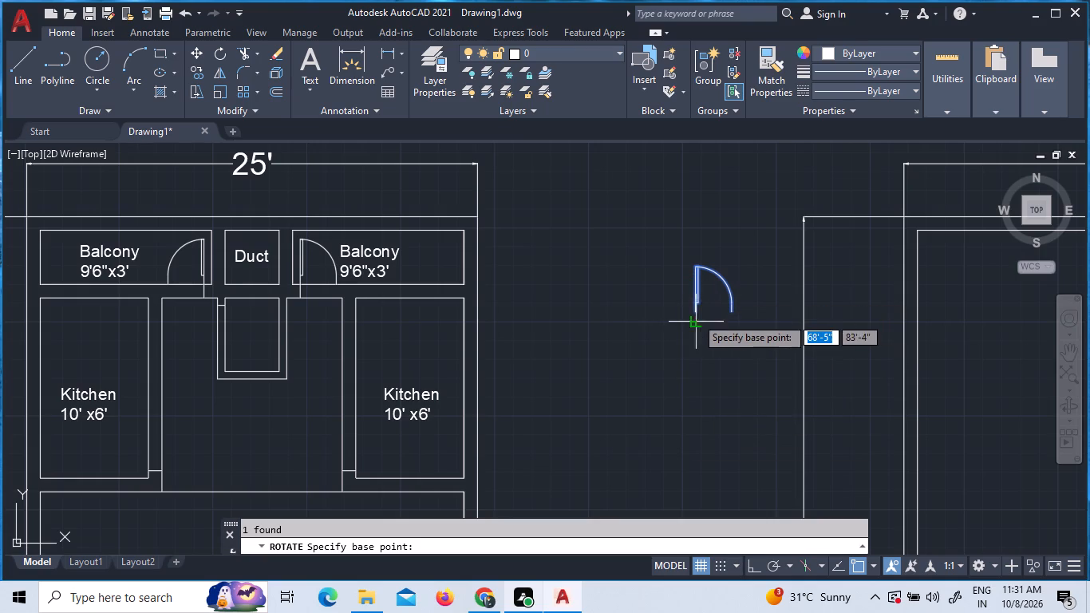
{"action": "left_click", "coordinate": [693, 313]}
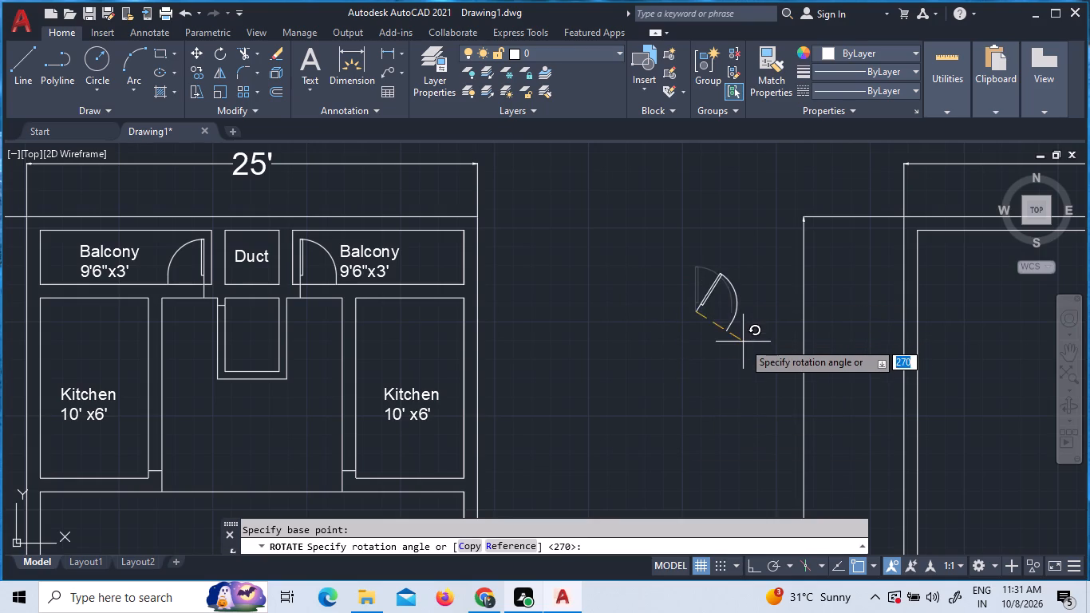
{"action": "key", "text": "F8"}
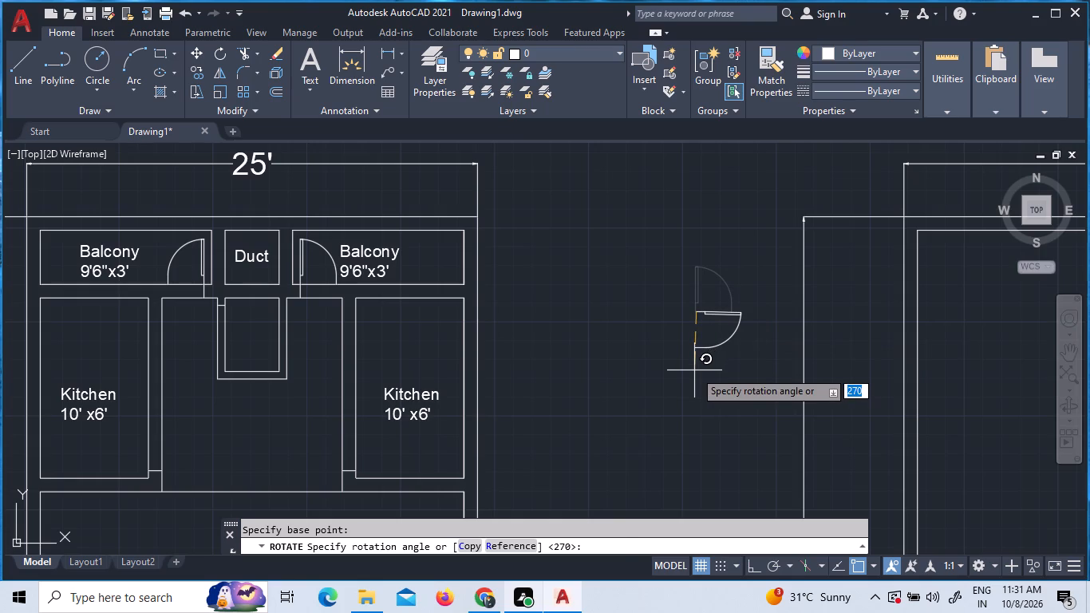
{"action": "left_click", "coordinate": [694, 370]}
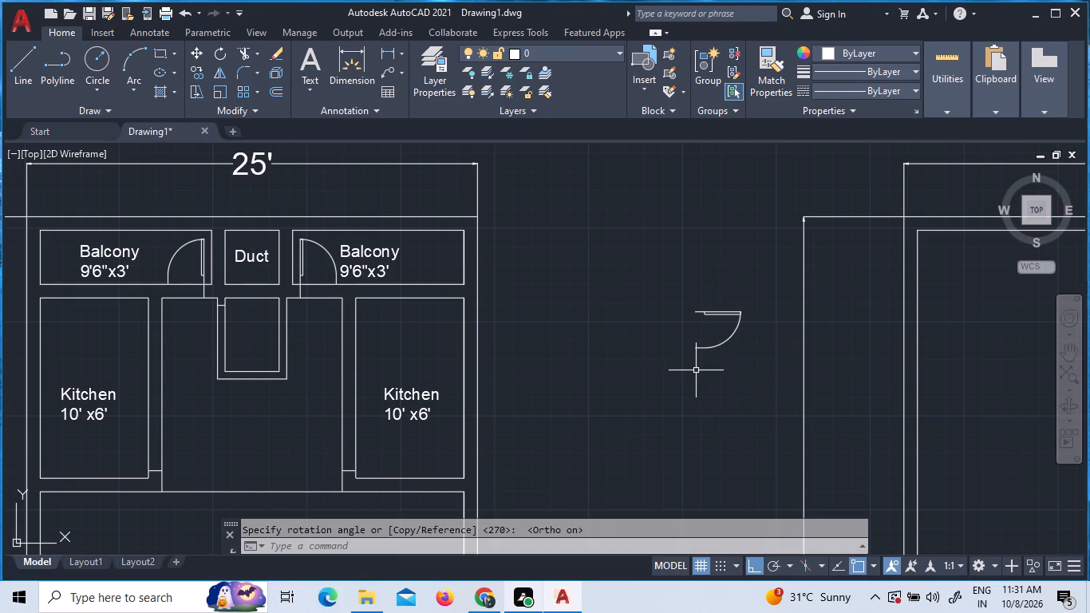
Copy the rotated loose door block into the small room below the duct, beside its left wall's opening edge, with Ortho off.
{"action": "left_click", "coordinate": [715, 348]}
{"action": "right_click", "coordinate": [715, 348]}
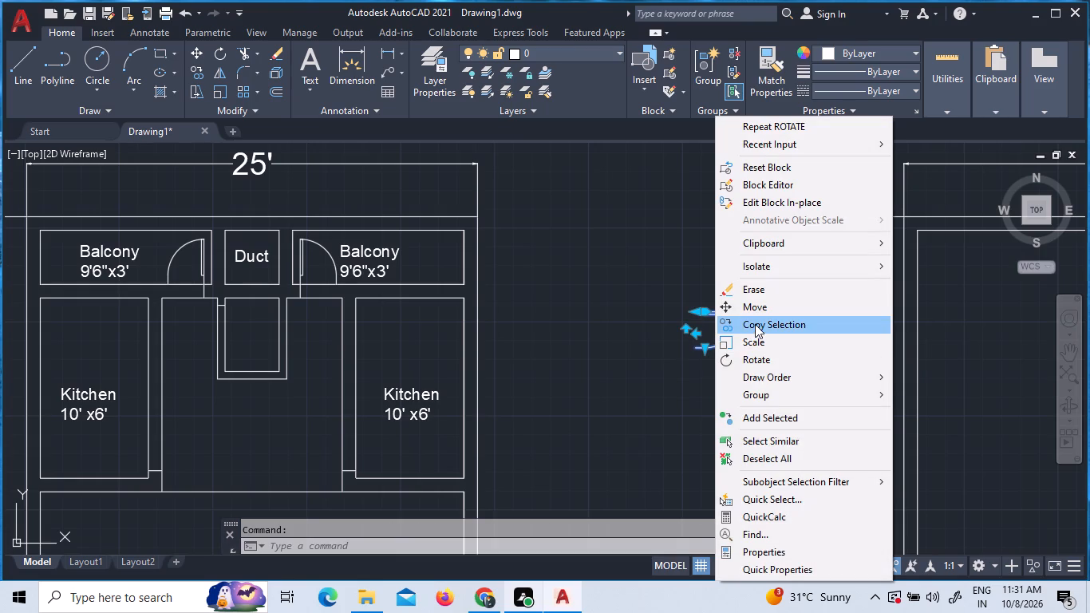
{"action": "double_click", "coordinate": [755, 324]}
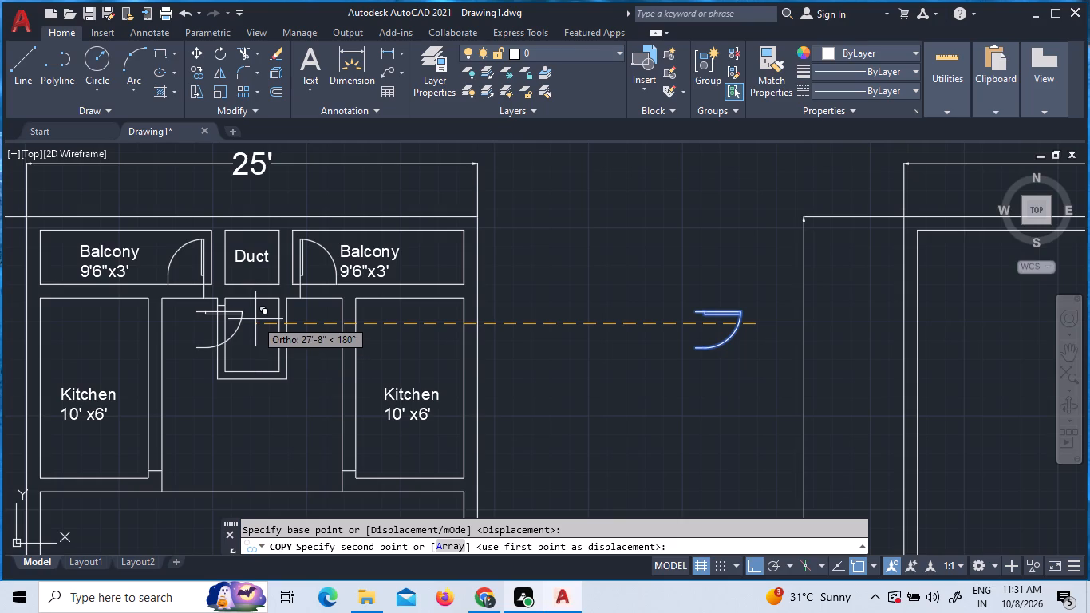
{"action": "key", "text": "F8"}
{"action": "scroll", "coordinate": [282, 328], "scroll_direction": "up", "scroll_amount": 3}
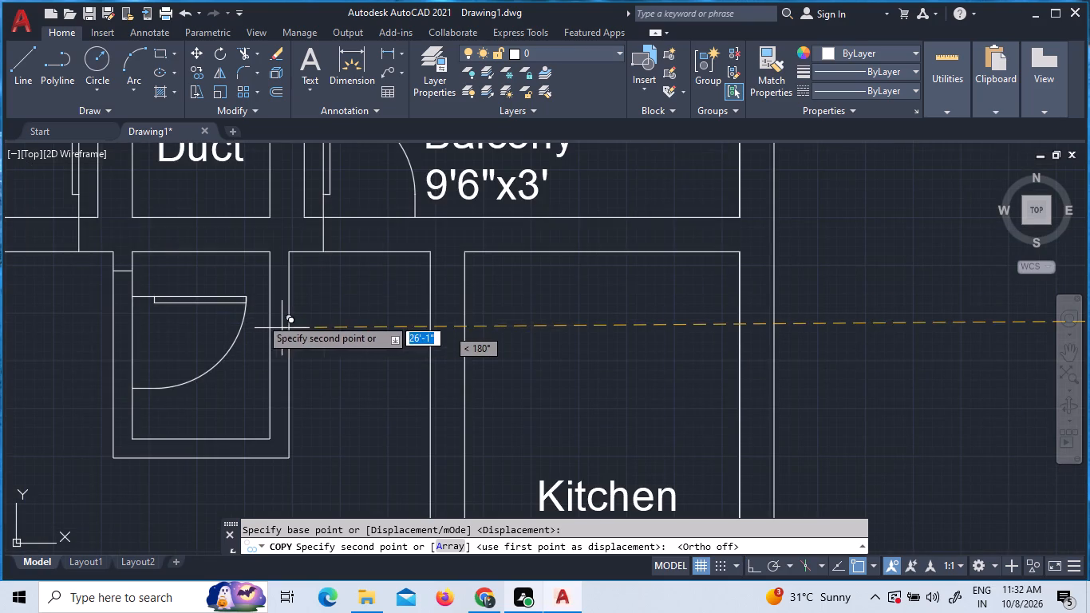
{"action": "scroll", "coordinate": [160, 267], "scroll_direction": "up", "scroll_amount": 3}
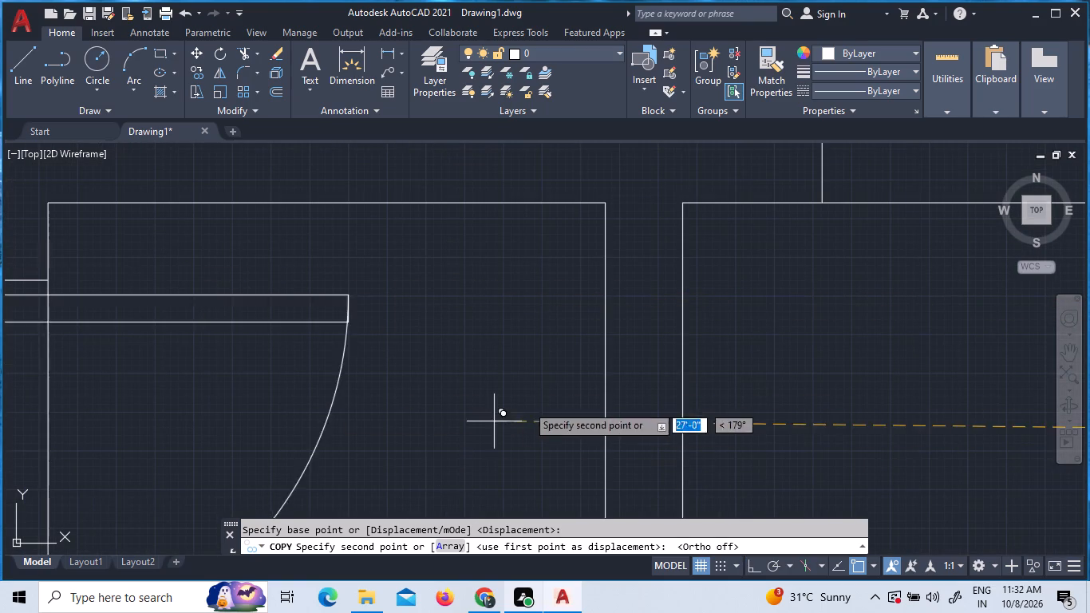
{"action": "left_click", "coordinate": [659, 407]}
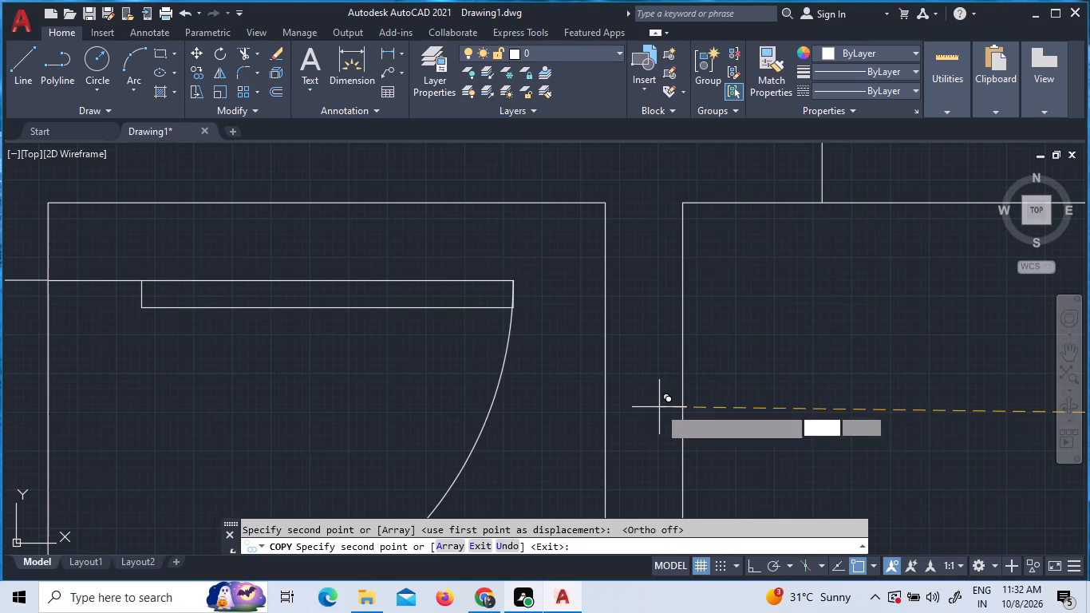
{"action": "key", "text": "Escape"}
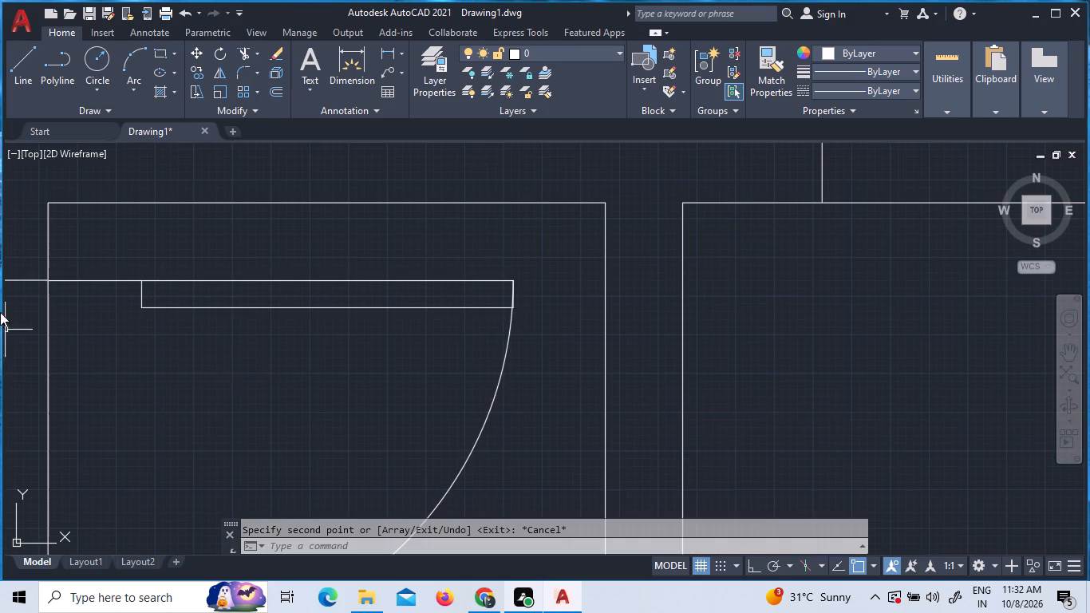
Move the copied door block from its hinge-side jamb end to the point where the opening's edge line meets the small room's inner left wall line.
{"action": "scroll", "coordinate": [45, 267], "scroll_direction": "up", "scroll_amount": 8}
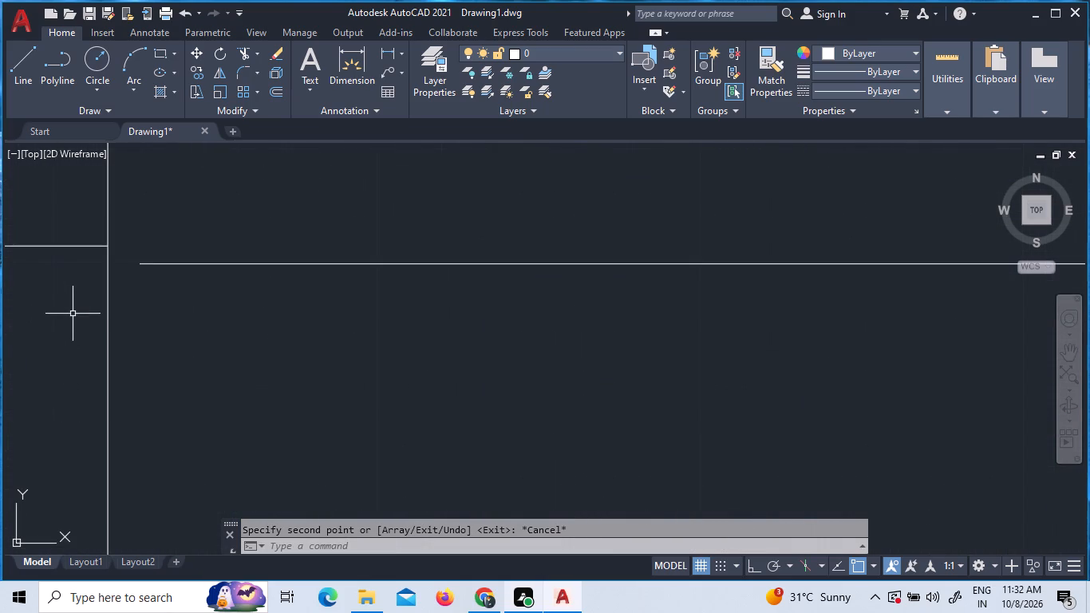
{"action": "left_click", "coordinate": [175, 263]}
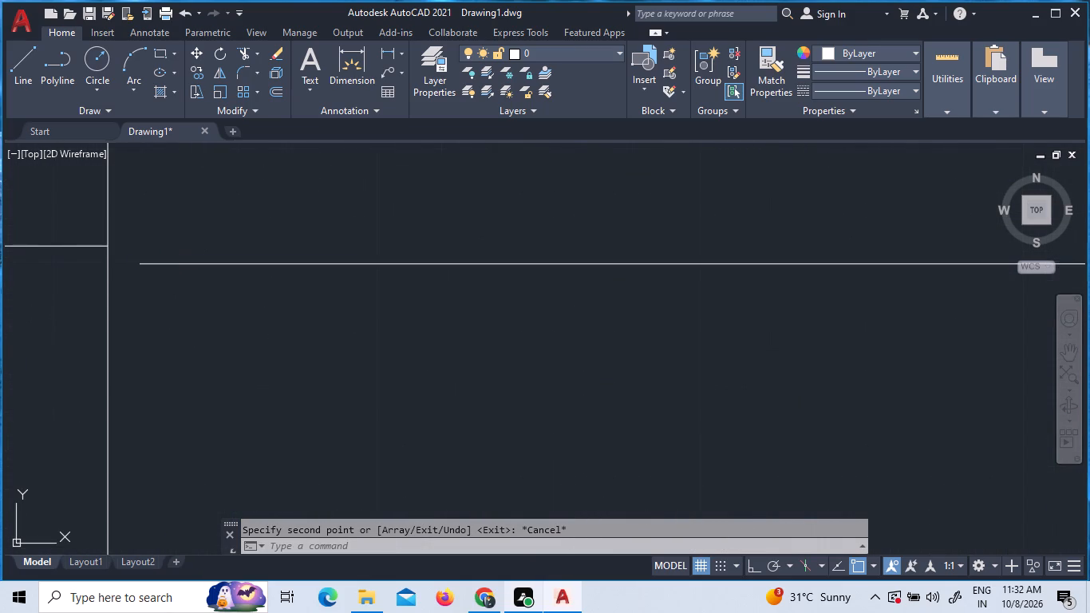
{"action": "right_click", "coordinate": [175, 263]}
{"action": "left_click", "coordinate": [204, 306]}
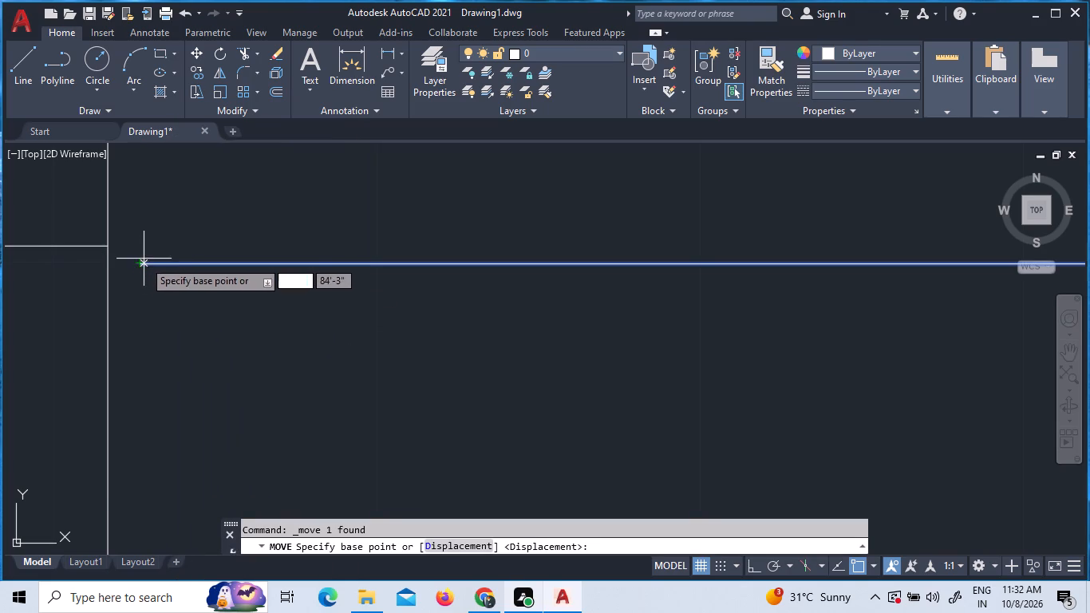
{"action": "left_click", "coordinate": [144, 265]}
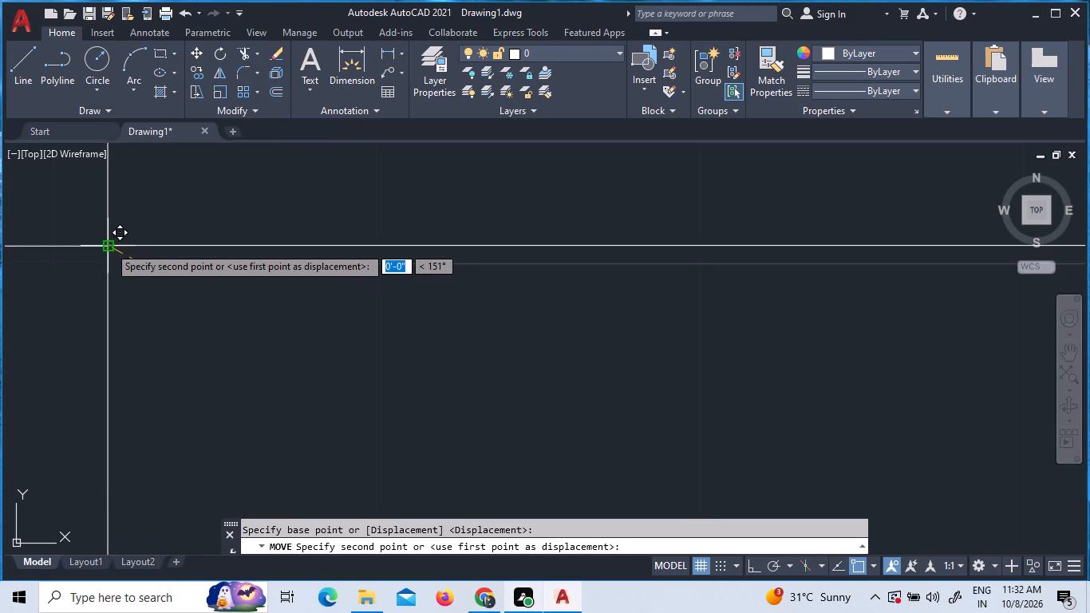
{"action": "left_click", "coordinate": [109, 246]}
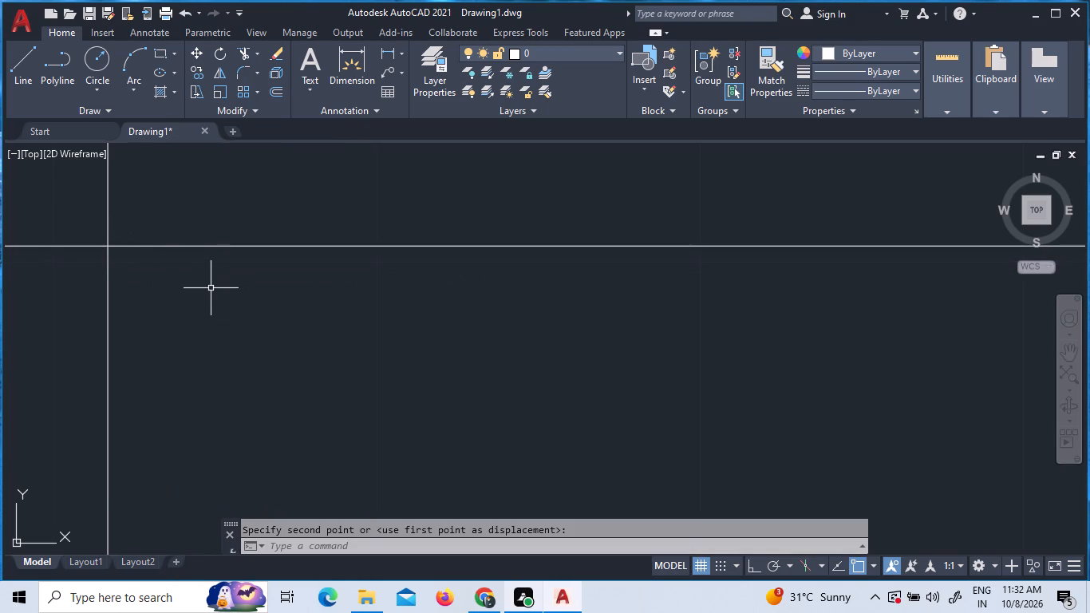
Draw a 5" line across the small room's left wall at the door's latch side, from the inner to the outer wall line.
{"action": "scroll", "coordinate": [77, 227], "scroll_direction": "up", "scroll_amount": 5}
{"action": "scroll", "coordinate": [441, 477], "scroll_direction": "up", "scroll_amount": 3}
{"action": "scroll", "coordinate": [441, 461], "scroll_direction": "down", "scroll_amount": 3}
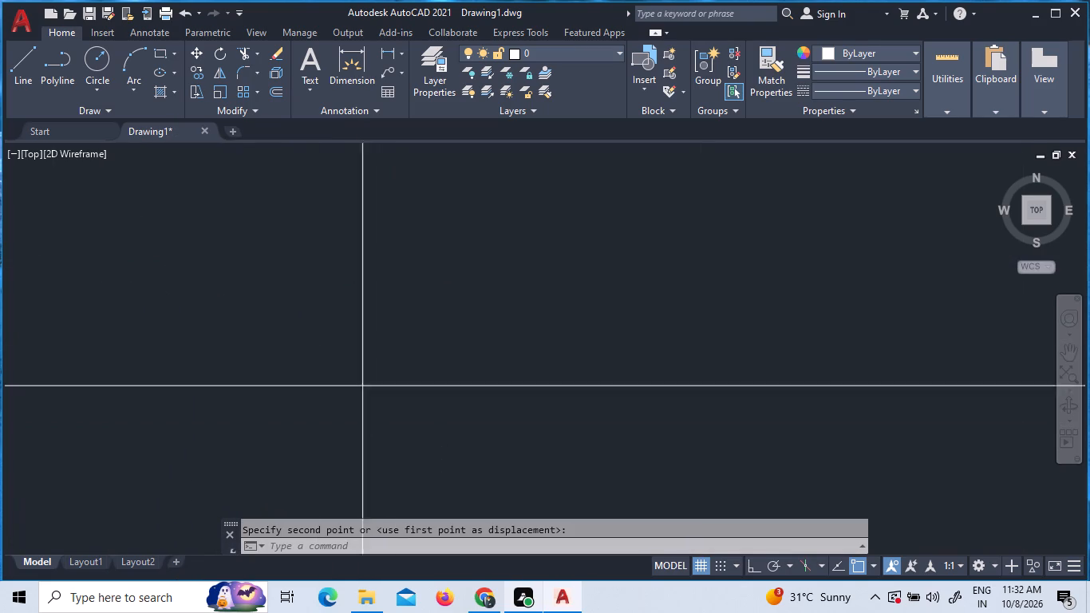
{"action": "scroll", "coordinate": [442, 453], "scroll_direction": "down", "scroll_amount": 17}
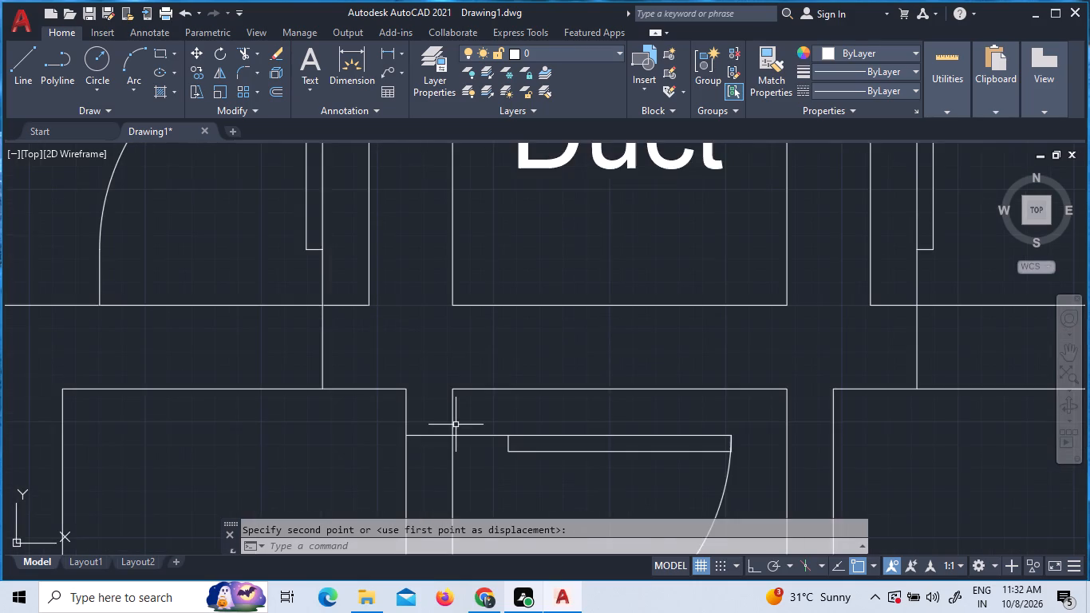
{"action": "scroll", "coordinate": [456, 425], "scroll_direction": "down", "scroll_amount": 2}
{"action": "middle_click_drag", "start_coordinate": [684, 454], "coordinate": [643, 363]}
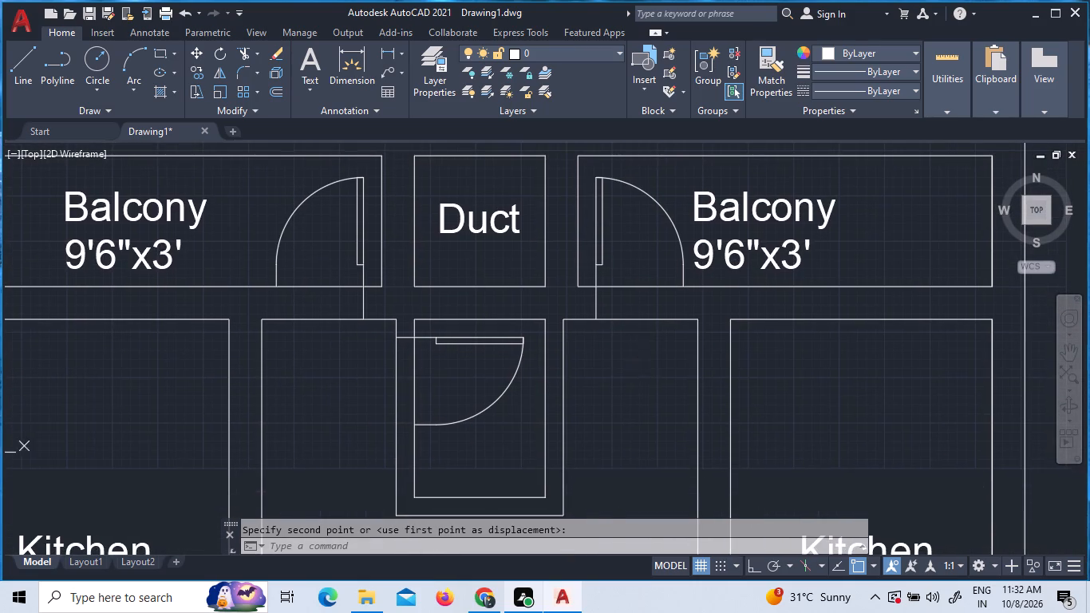
{"action": "left_click", "coordinate": [26, 61]}
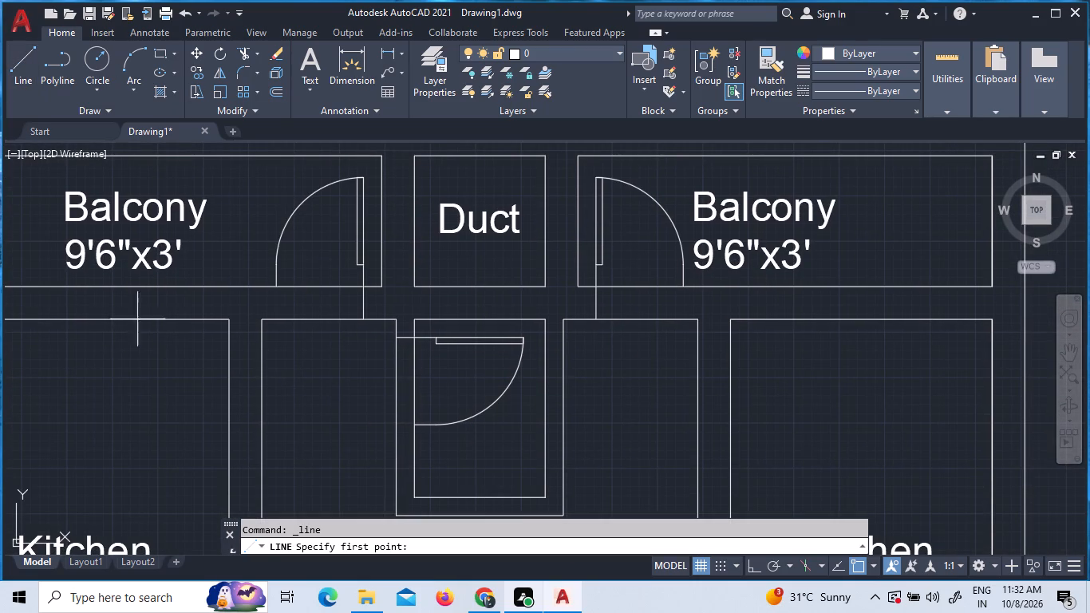
{"action": "scroll", "coordinate": [405, 434], "scroll_direction": "up", "scroll_amount": 2}
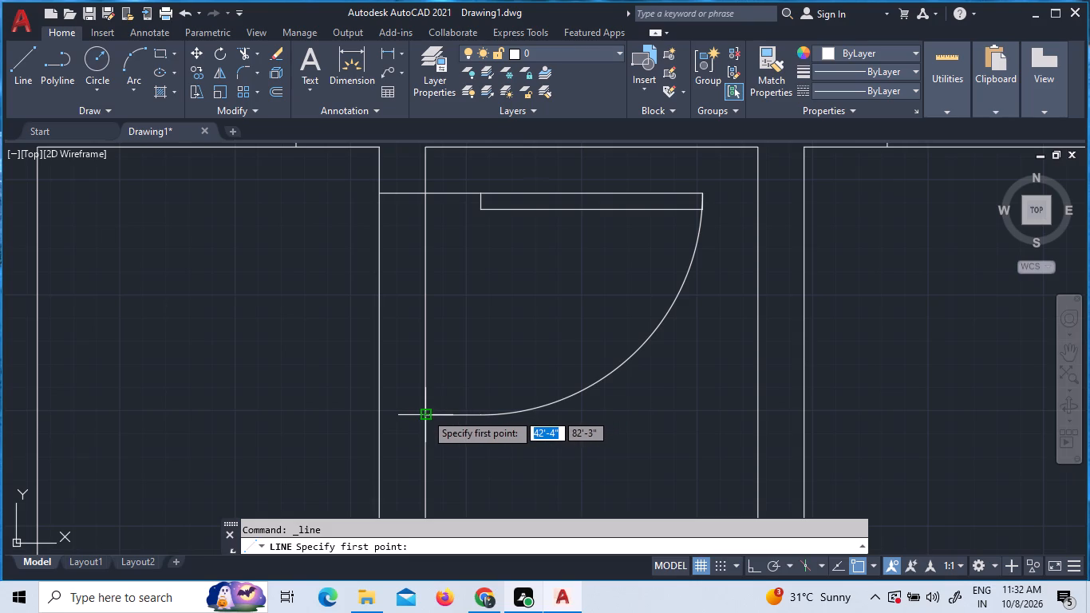
{"action": "left_click", "coordinate": [425, 413]}
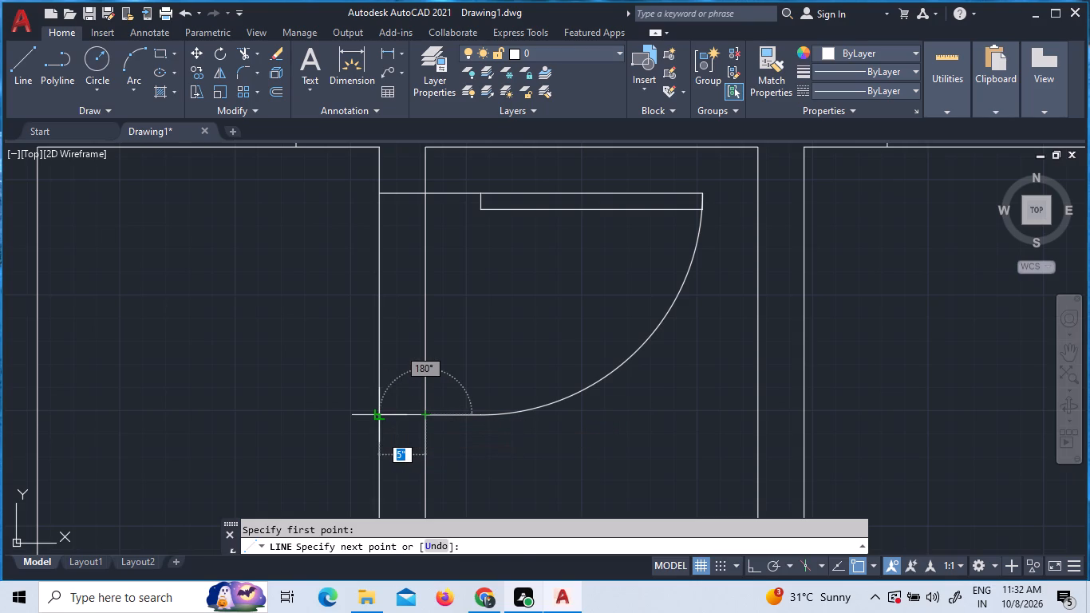
{"action": "key", "text": "F8"}
{"action": "left_click", "coordinate": [381, 416]}
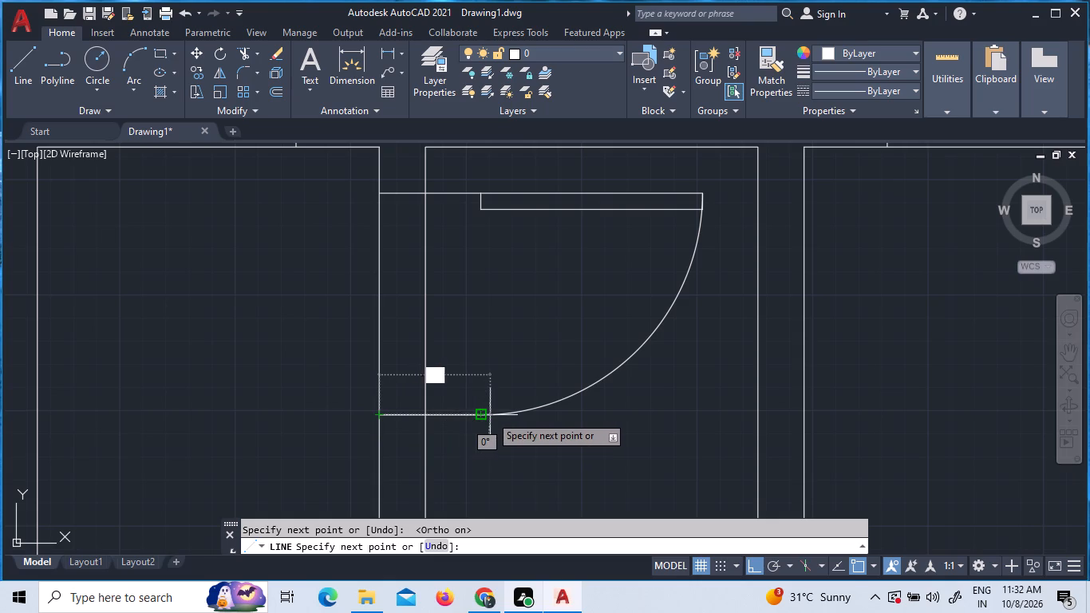
{"action": "key", "text": "Escape"}
Draw a vertical line across the wall below the left balcony, from the door's latch-side end to the lower wall line.
{"action": "scroll", "coordinate": [448, 439], "scroll_direction": "down", "scroll_amount": 2}
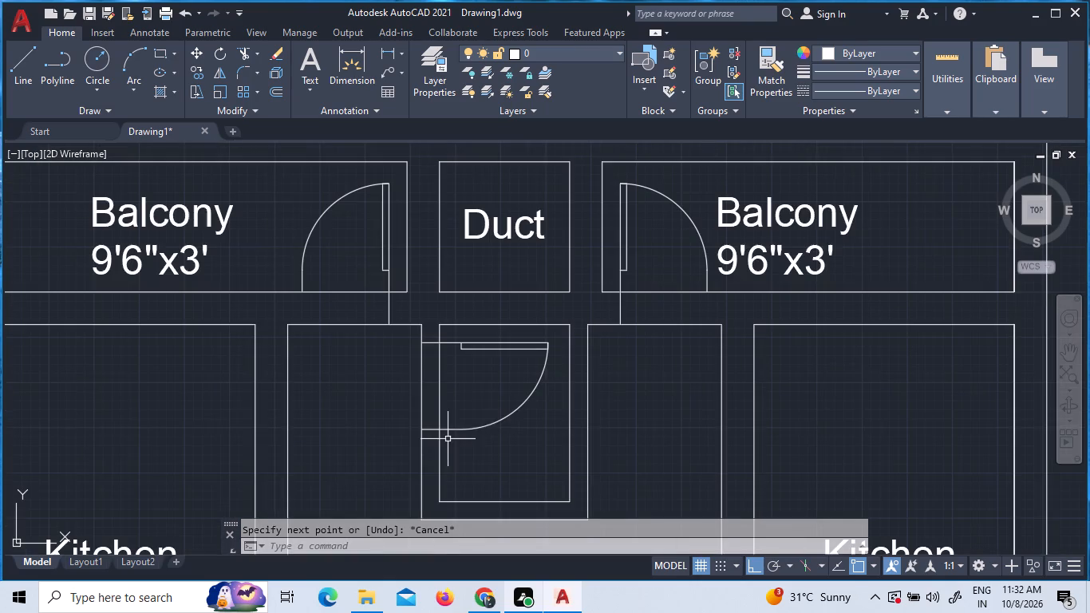
{"action": "left_click", "coordinate": [22, 67]}
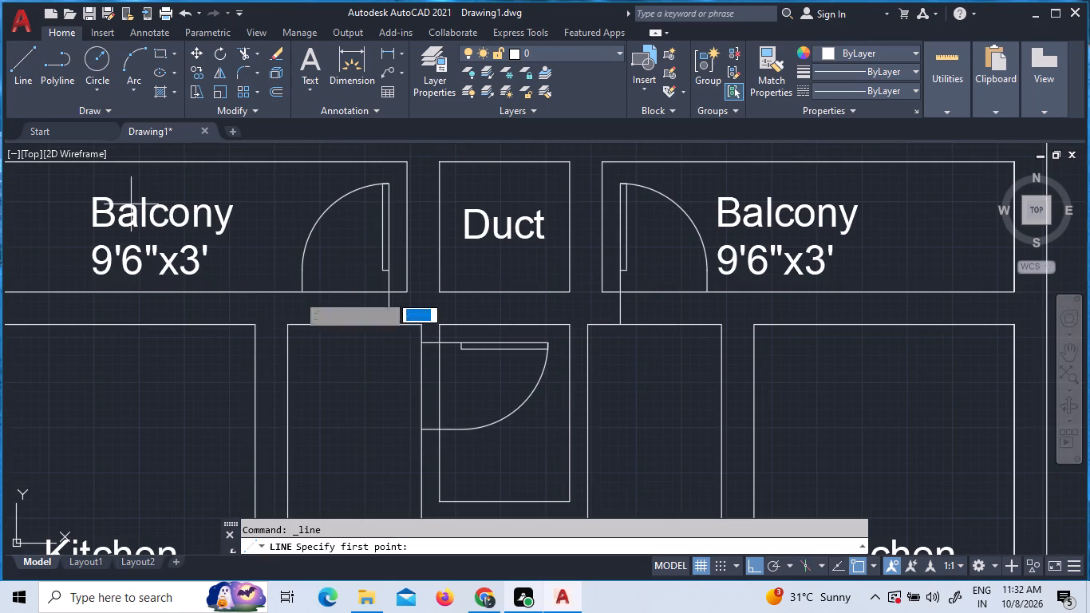
{"action": "scroll", "coordinate": [300, 298], "scroll_direction": "up", "scroll_amount": 3}
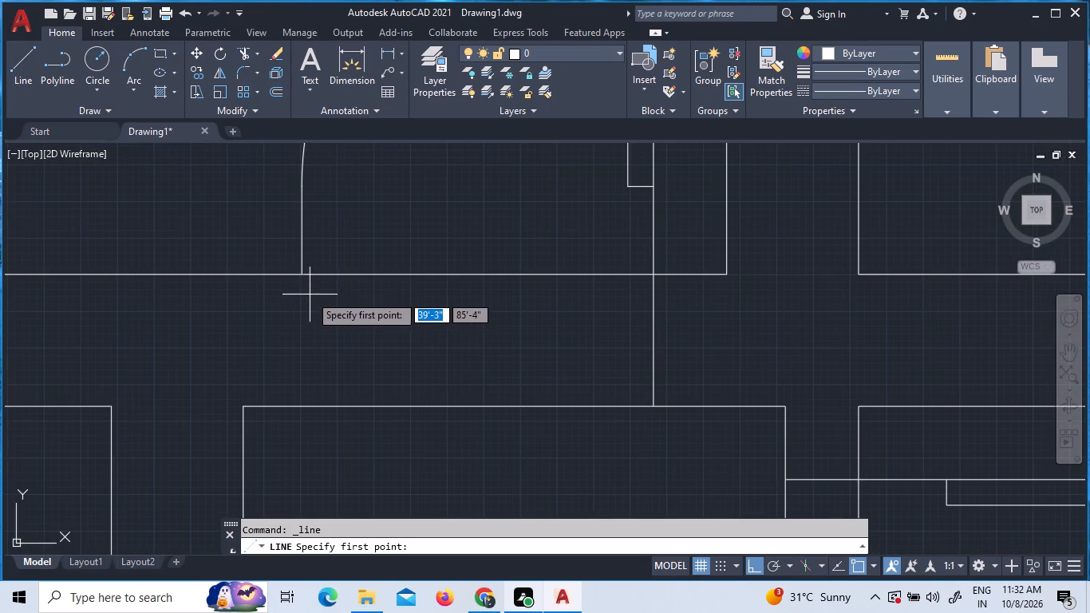
{"action": "left_click", "coordinate": [302, 273]}
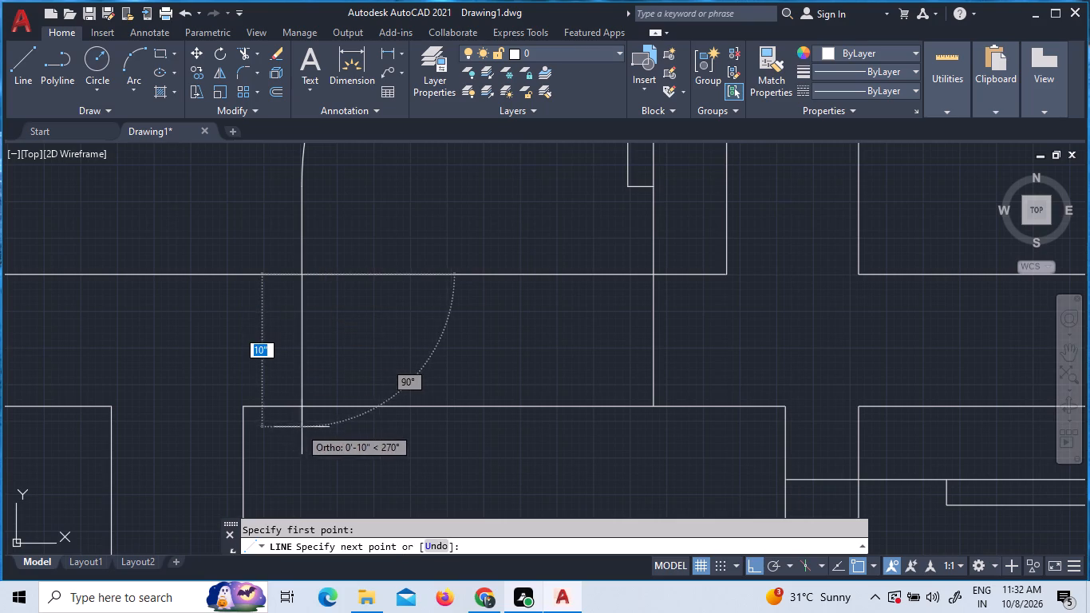
{"action": "left_click", "coordinate": [302, 402]}
{"action": "key", "text": "Escape"}
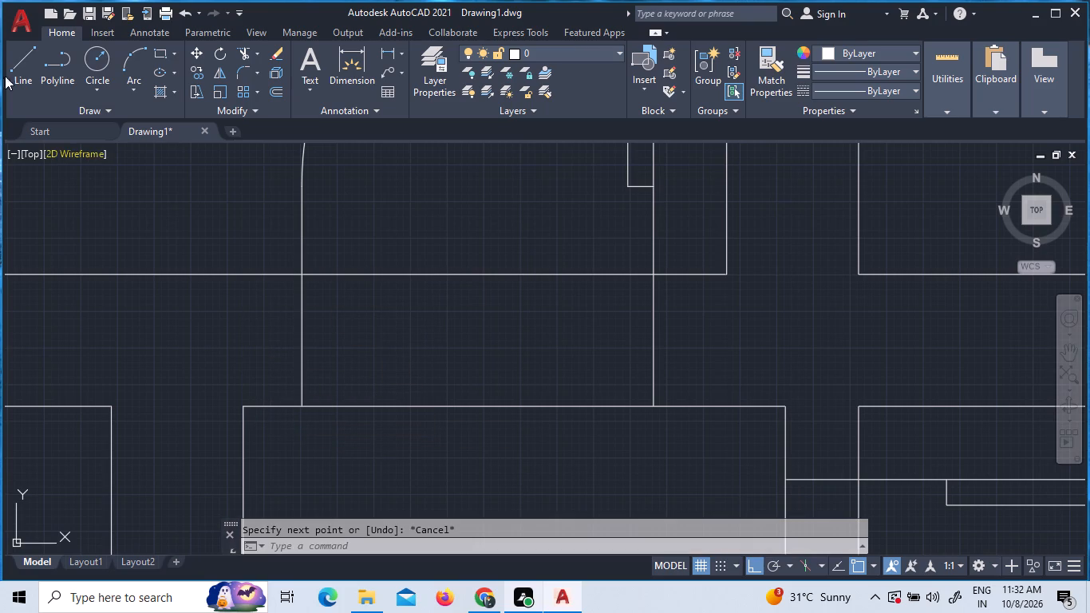
Draw a vertical line about 9" long across the wall below the right balcony, from the door's latch-side end to the lower wall line.
{"action": "left_click", "coordinate": [26, 65]}
{"action": "scroll", "coordinate": [175, 243], "scroll_direction": "down", "scroll_amount": 3}
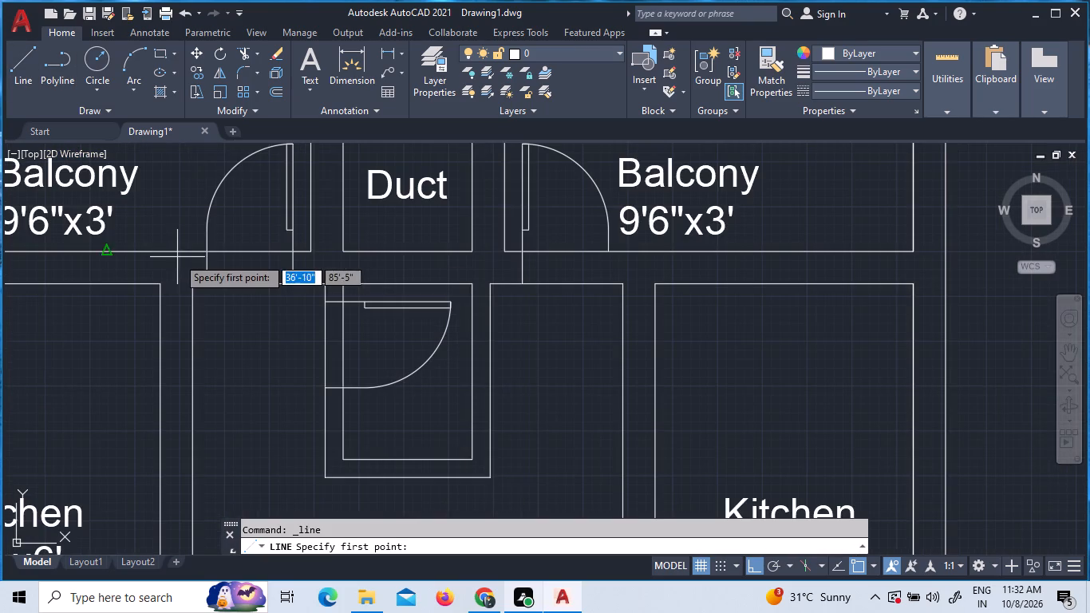
{"action": "scroll", "coordinate": [597, 245], "scroll_direction": "up", "scroll_amount": 3}
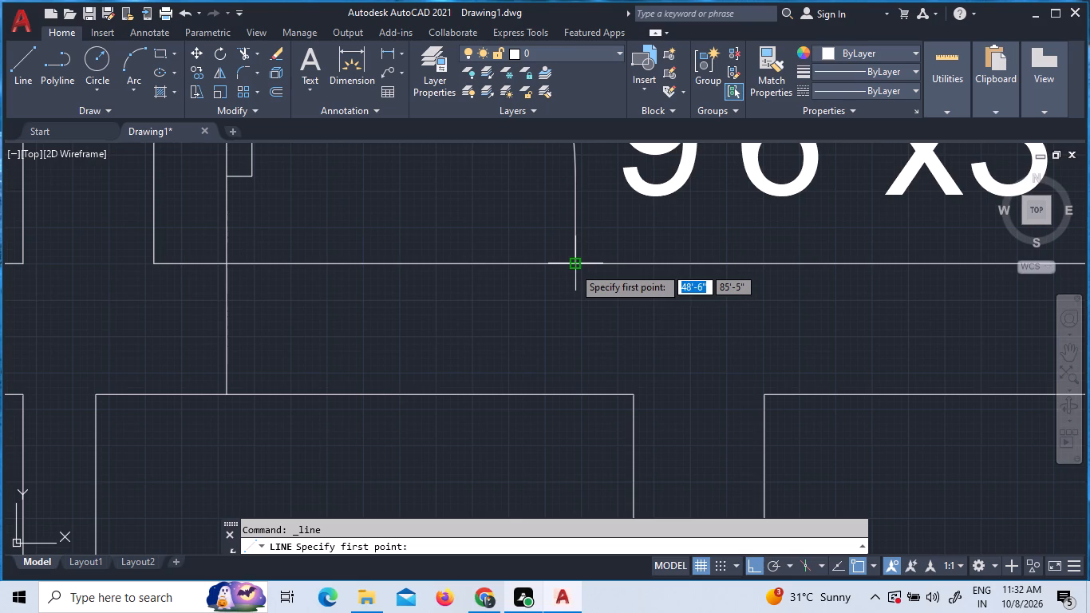
{"action": "left_click_drag", "start_coordinate": [573, 267], "coordinate": [571, 280]}
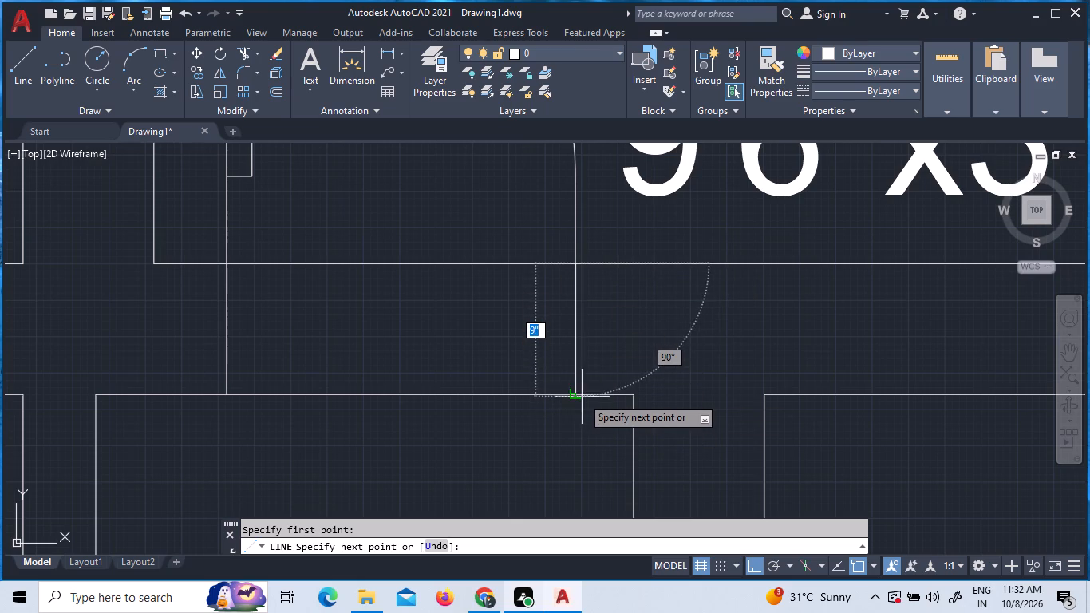
{"action": "left_click", "coordinate": [580, 395]}
{"action": "key", "text": "Escape"}
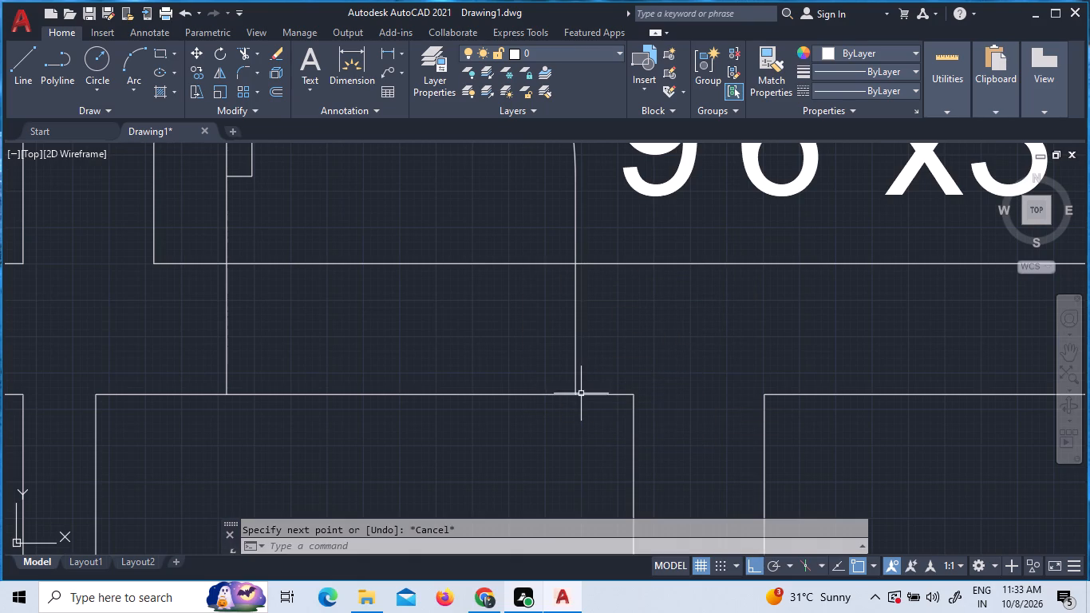
Trim the wall lines crossing the three door openings at the left balcony, the small room below the duct and the right balcony.
{"action": "scroll", "coordinate": [589, 378], "scroll_direction": "down", "scroll_amount": 4}
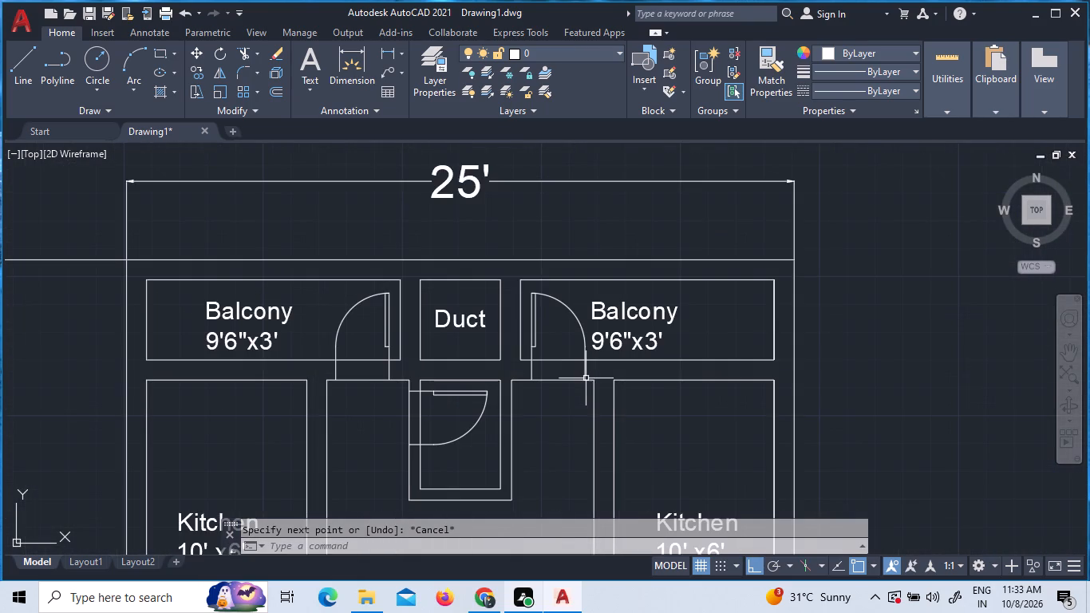
{"action": "middle_click_drag", "start_coordinate": [554, 477], "coordinate": [525, 383]}
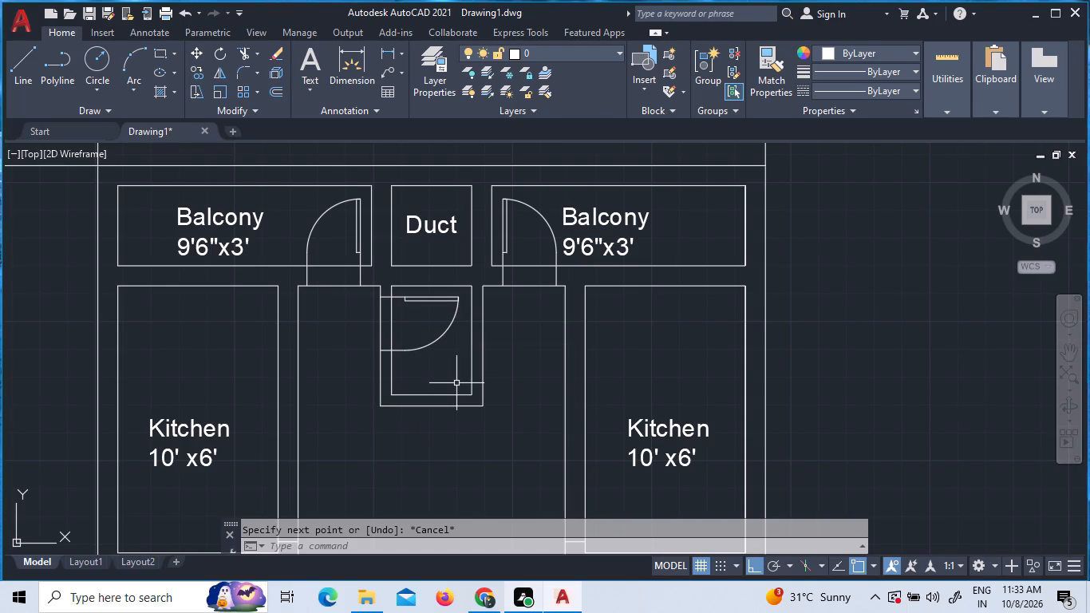
{"action": "type", "text": "tr"}
{"action": "key", "text": "space"}
{"action": "key", "text": "space"}
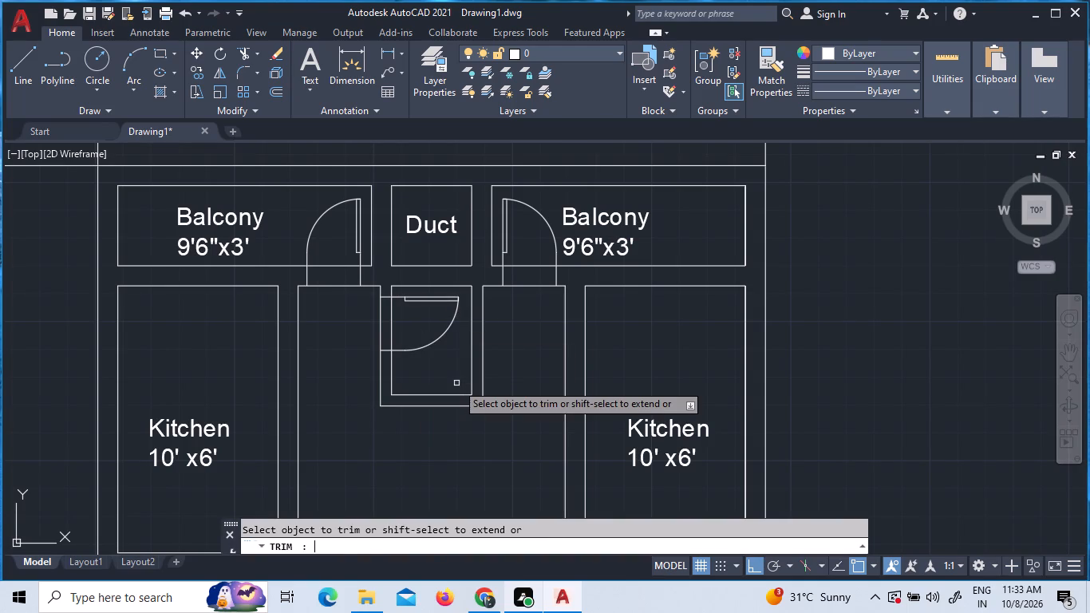
{"action": "left_click", "coordinate": [348, 306]}
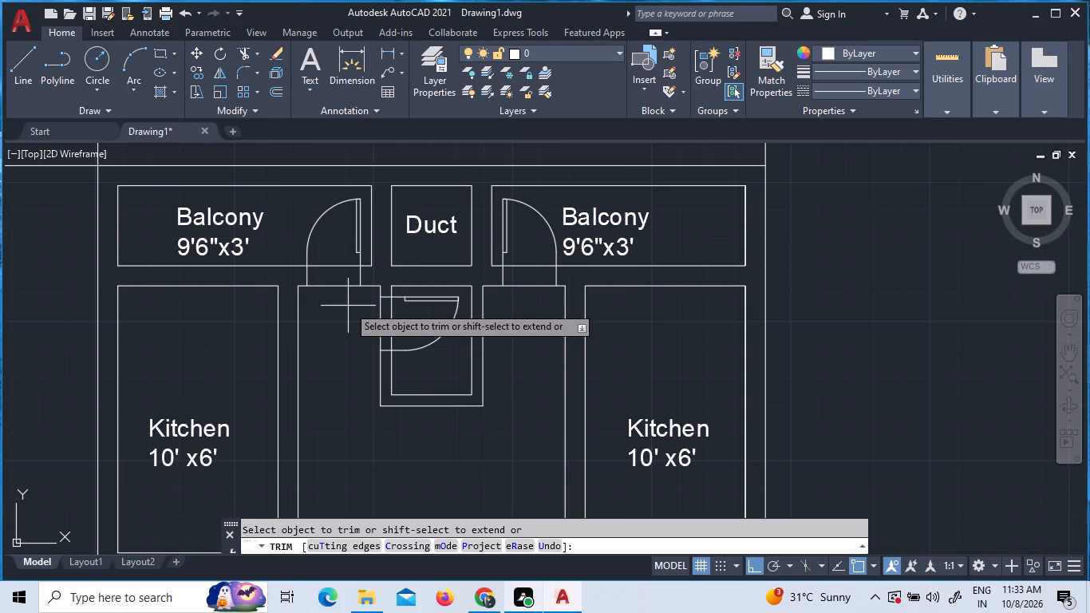
{"action": "left_click", "coordinate": [336, 236]}
{"action": "left_click", "coordinate": [423, 314]}
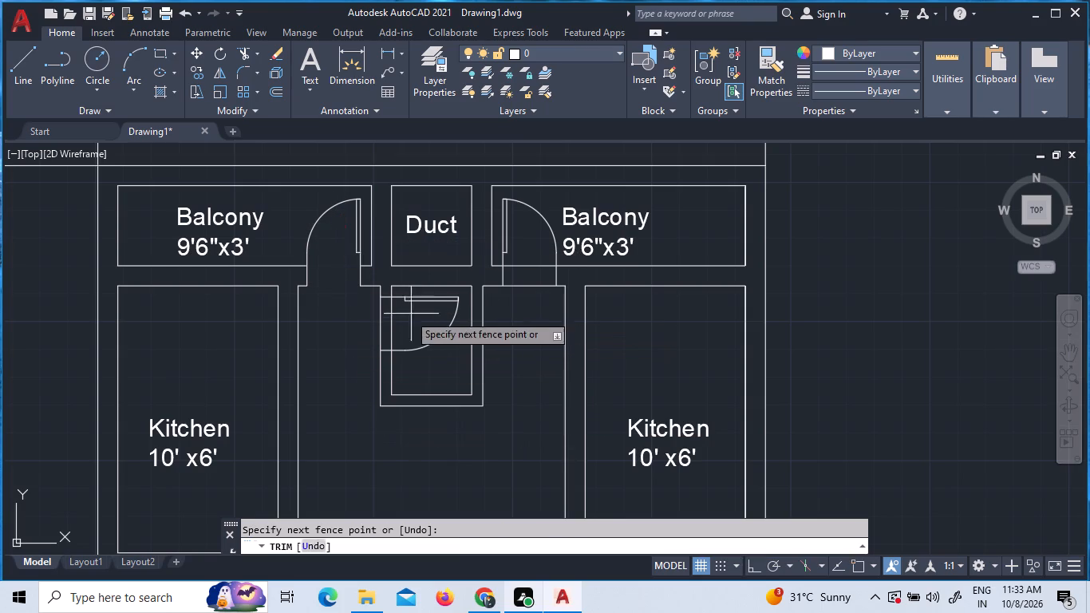
{"action": "left_click", "coordinate": [345, 321]}
{"action": "left_click_drag", "start_coordinate": [537, 309], "coordinate": [537, 287]}
{"action": "left_click", "coordinate": [535, 223]}
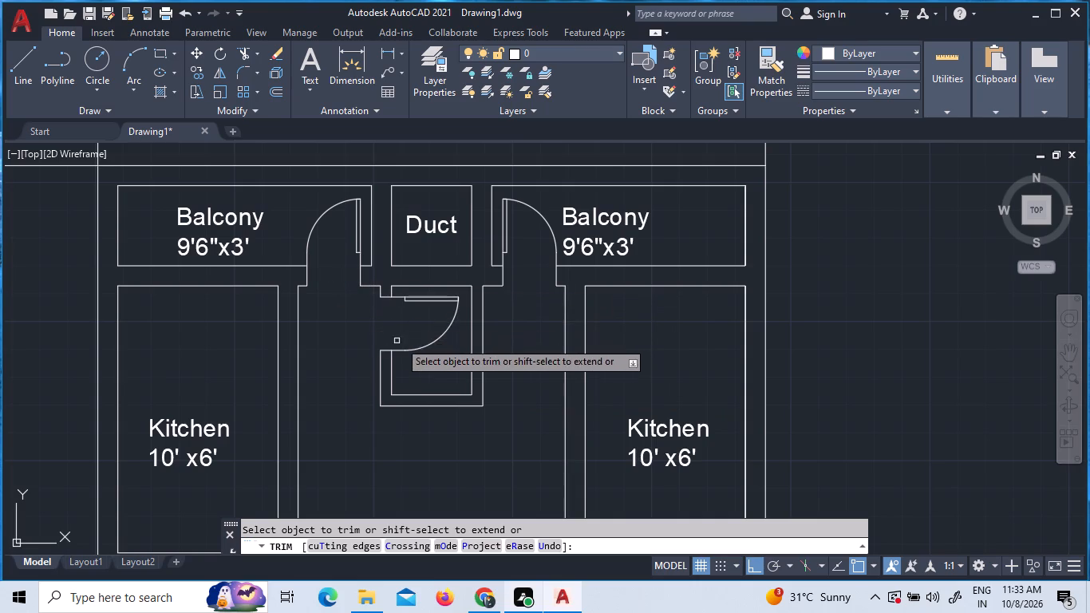
{"action": "key", "text": "Escape"}
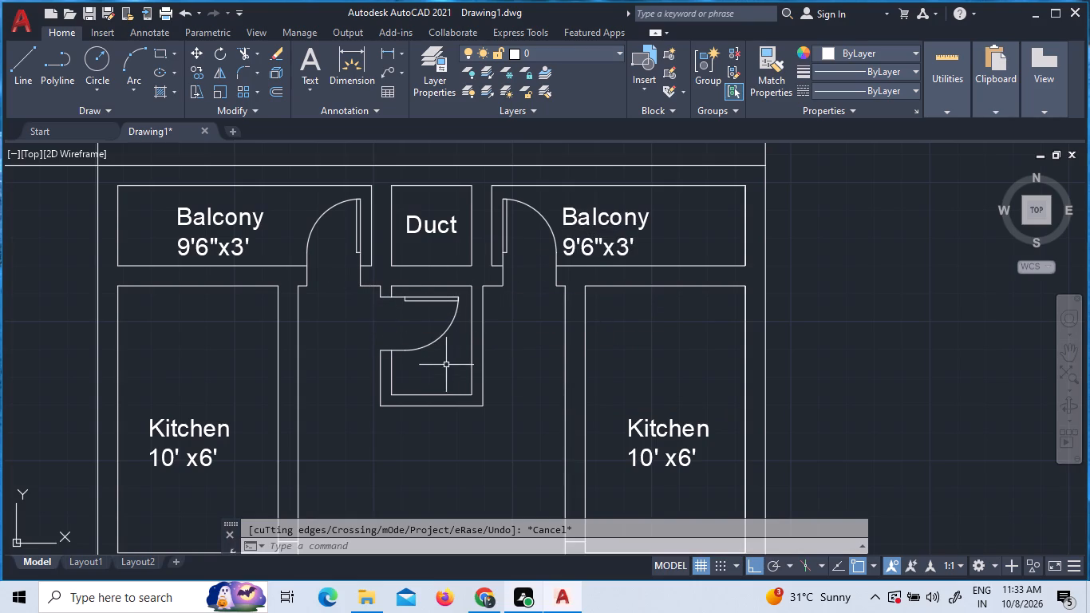
Add a multiline text label reading "toilet" with 3" text height inside the small room below the duct's door.
{"action": "left_click", "coordinate": [294, 53]}
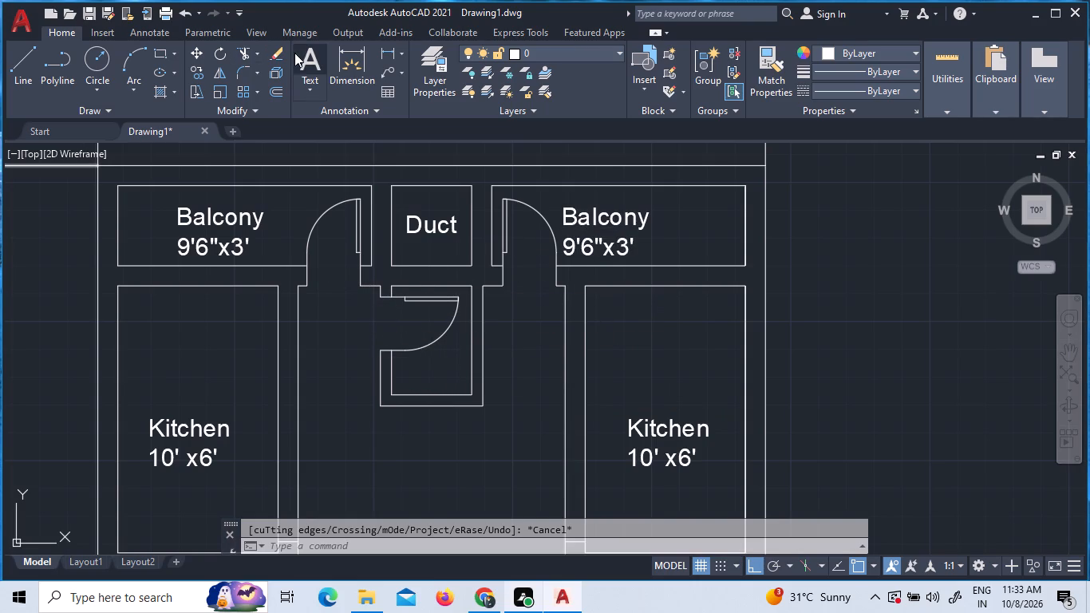
{"action": "left_click", "coordinate": [407, 362]}
{"action": "left_click", "coordinate": [450, 378]}
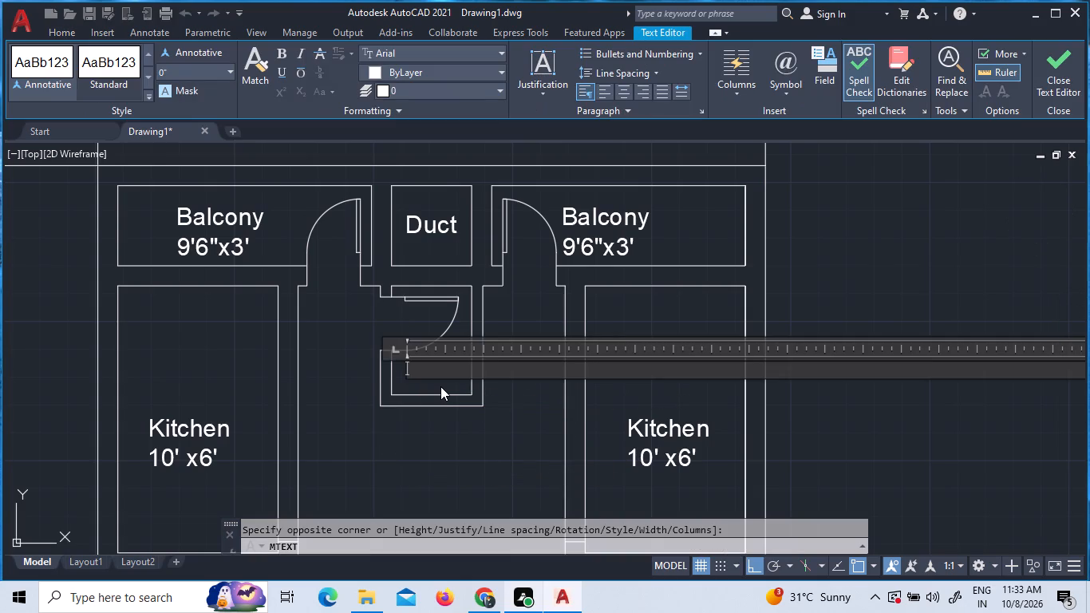
{"action": "type", "text": "to"}
{"action": "type", "text": "il"}
{"action": "type", "text": "et"}
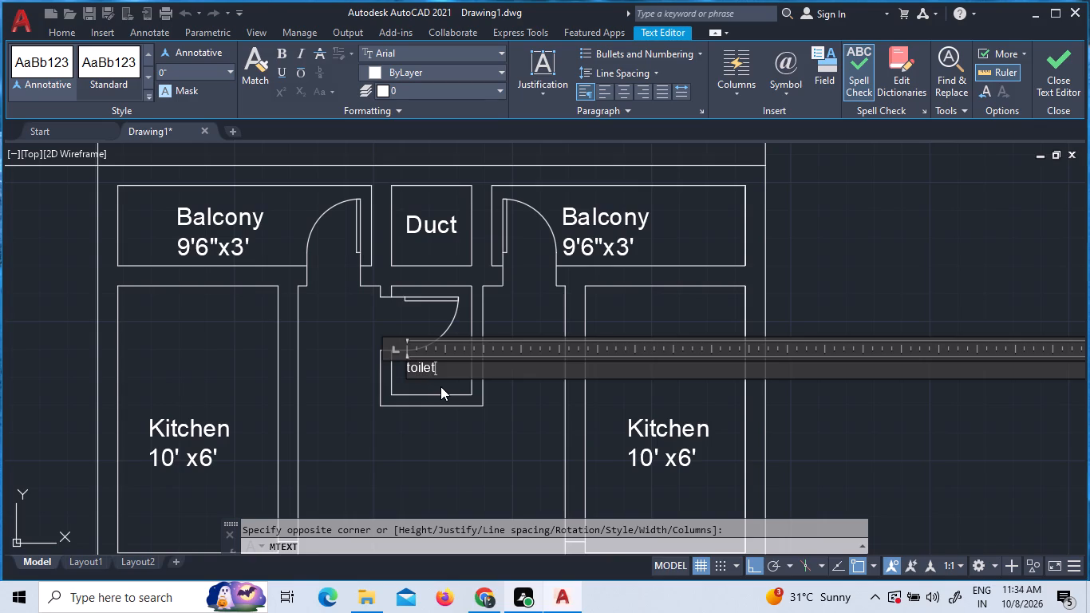
{"action": "key", "text": "BackSpace"}
{"action": "key", "text": "BackSpace"}
{"action": "key", "text": "BackSpace"}
{"action": "key", "text": "BackSpace"}
{"action": "key", "text": "BackSpace"}
{"action": "key", "text": "BackSpace"}
{"action": "type", "text": "comm"}
{"action": "key", "text": "BackSpace"}
{"action": "key", "text": "BackSpace"}
{"action": "key", "text": "BackSpace"}
{"action": "key", "text": "BackSpace"}
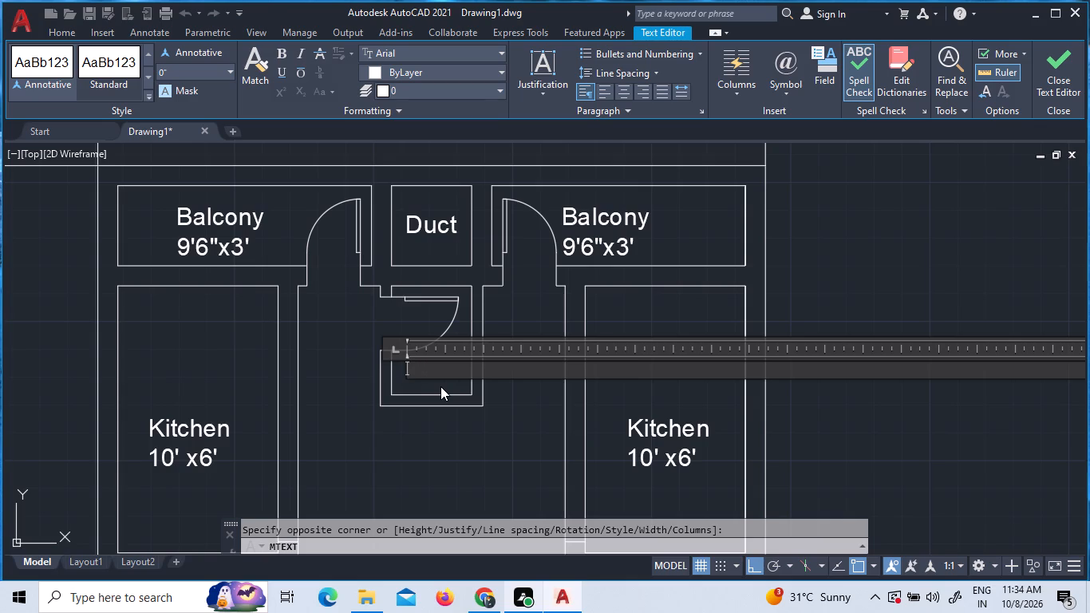
{"action": "type", "text": "toilet"}
{"action": "key", "text": "Return"}
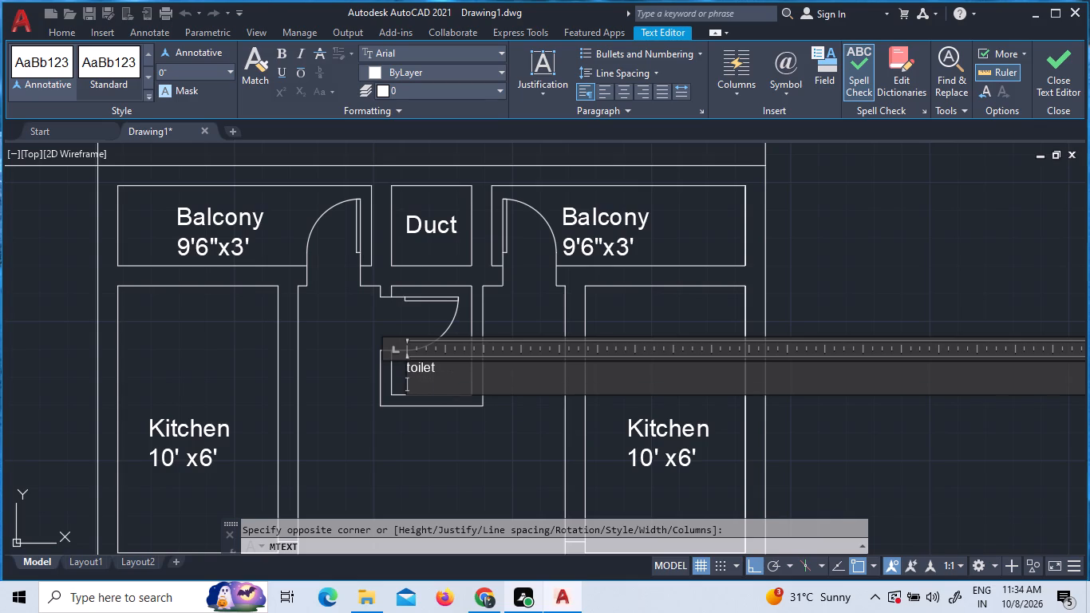
{"action": "left_click_drag", "start_coordinate": [440, 369], "coordinate": [404, 373]}
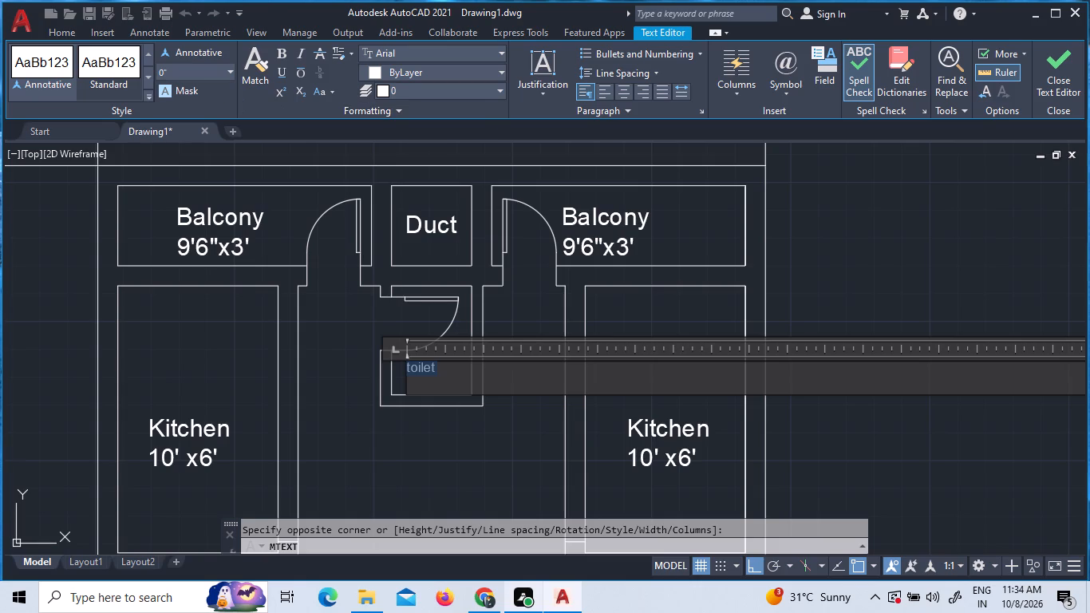
{"action": "left_click", "coordinate": [232, 66]}
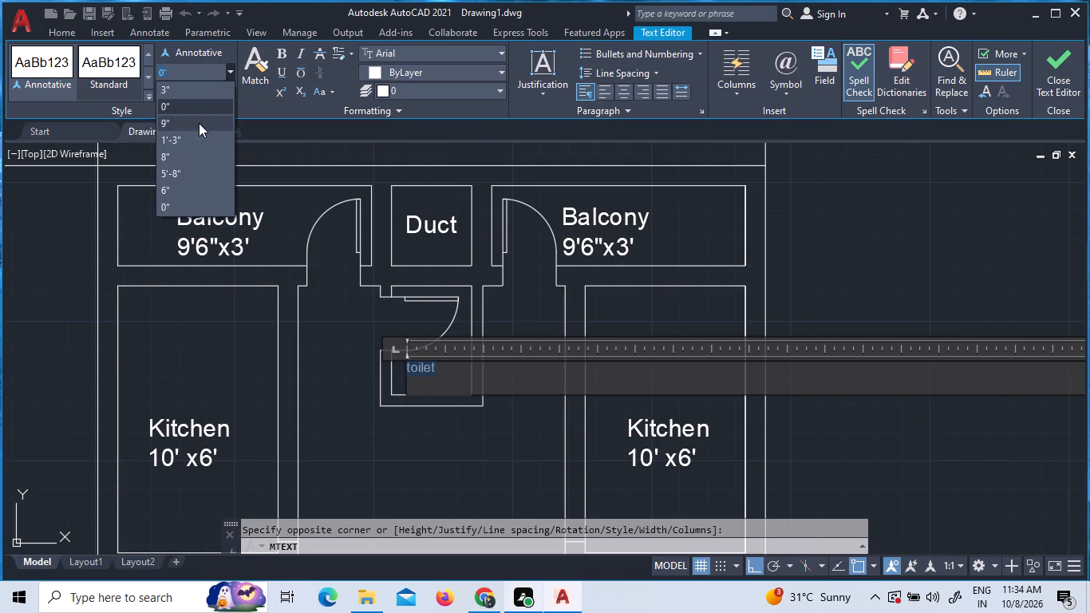
{"action": "left_click", "coordinate": [203, 97]}
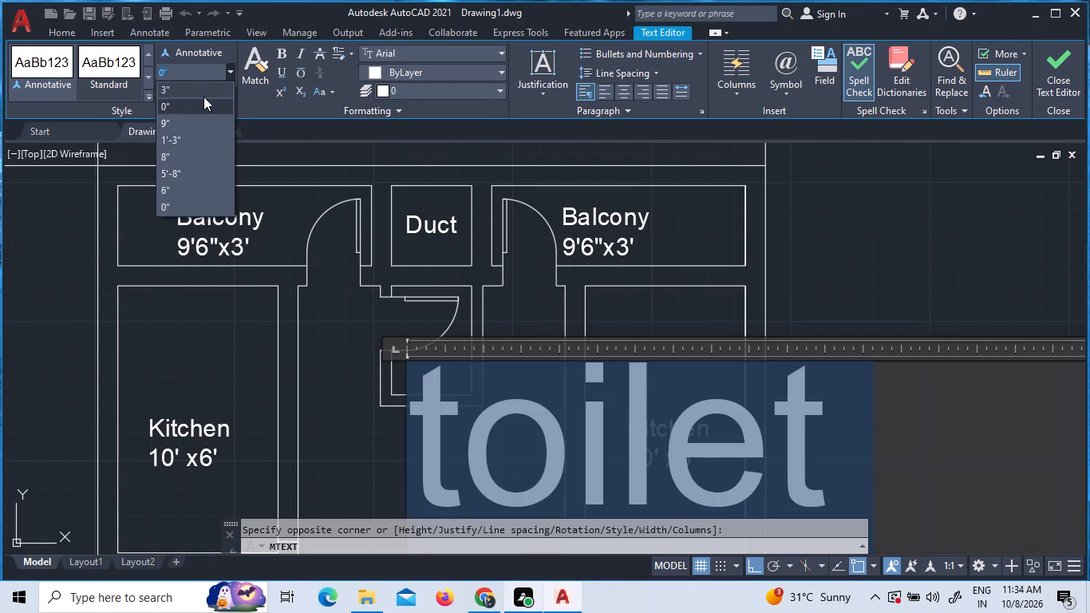
{"action": "left_click", "coordinate": [413, 319]}
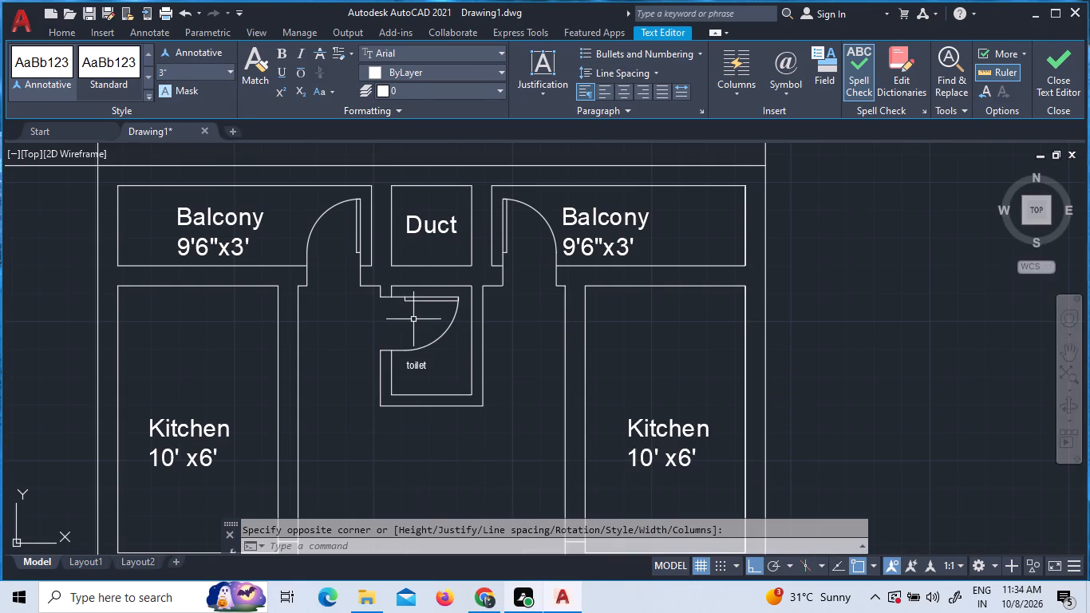
Set the text height of the "toilet" label to 6".
{"action": "left_click", "coordinate": [421, 374]}
{"action": "left_click", "coordinate": [405, 364]}
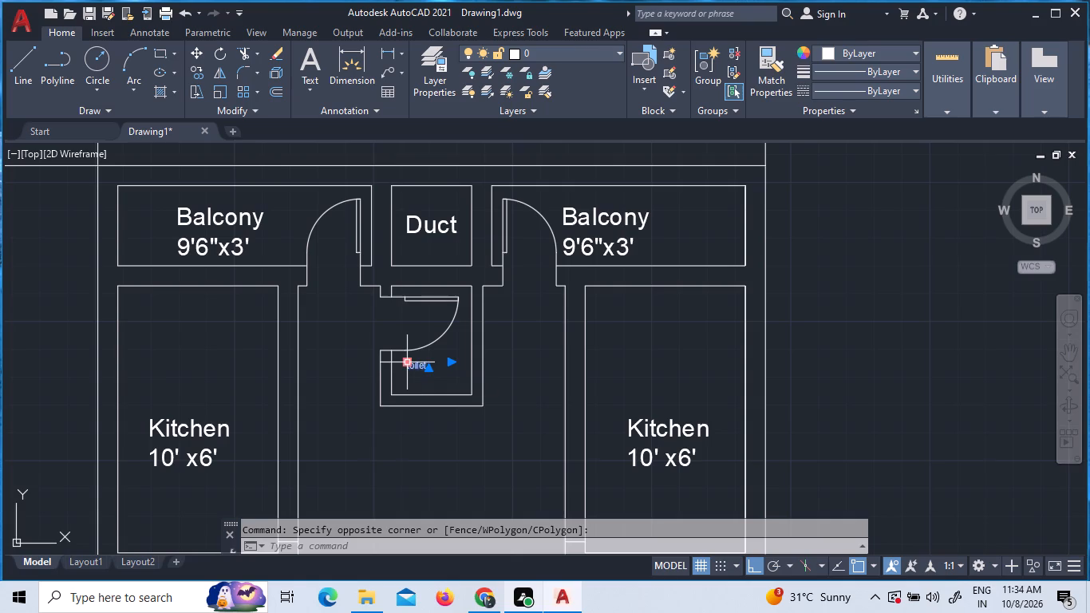
{"action": "triple_click", "coordinate": [417, 368]}
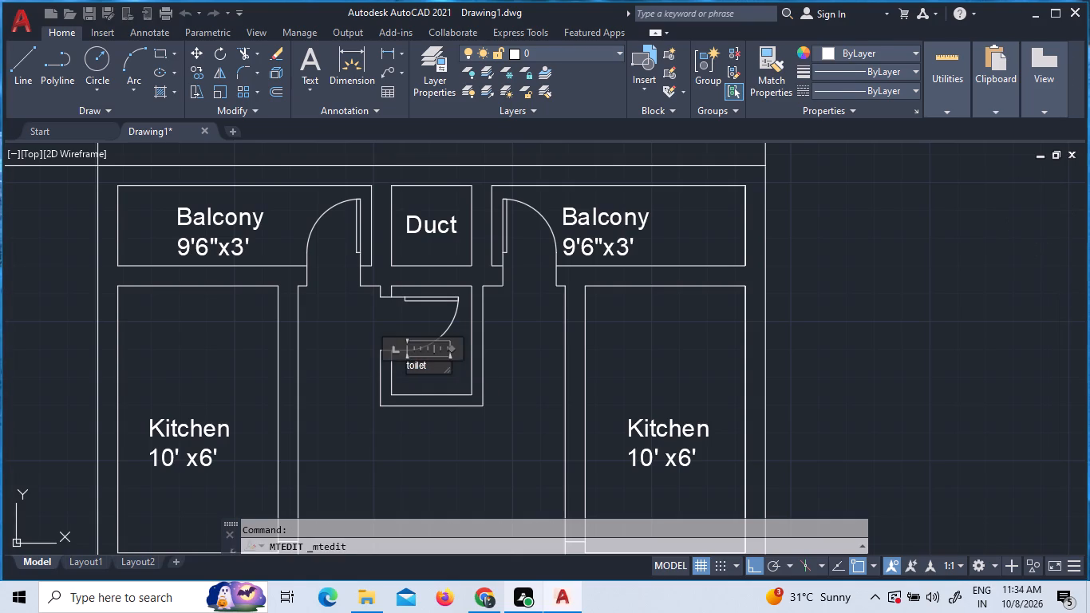
{"action": "left_click_drag", "start_coordinate": [426, 365], "coordinate": [389, 359]}
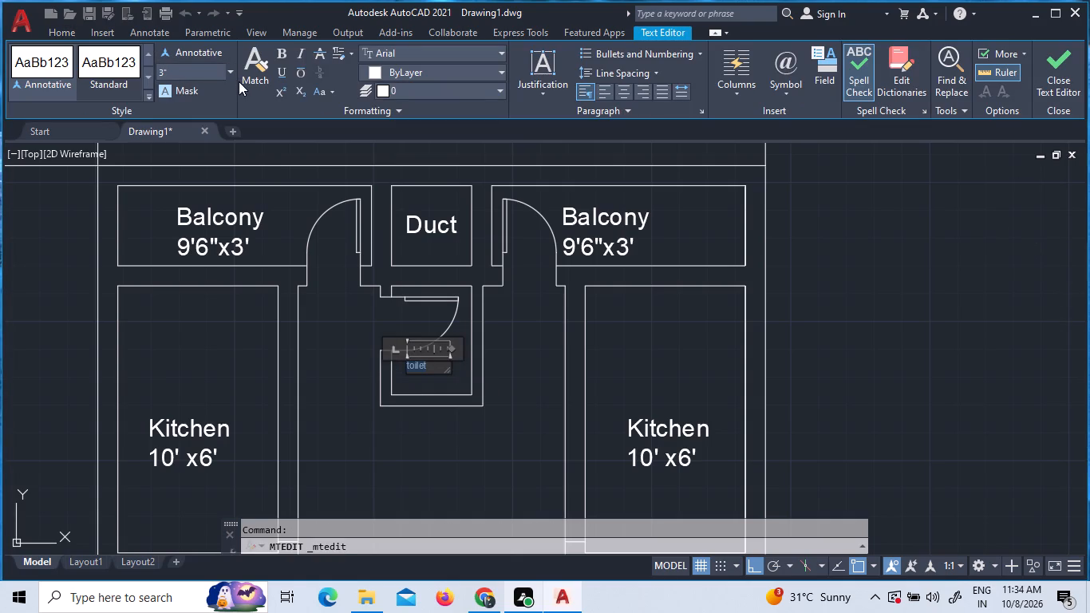
{"action": "left_click", "coordinate": [234, 77]}
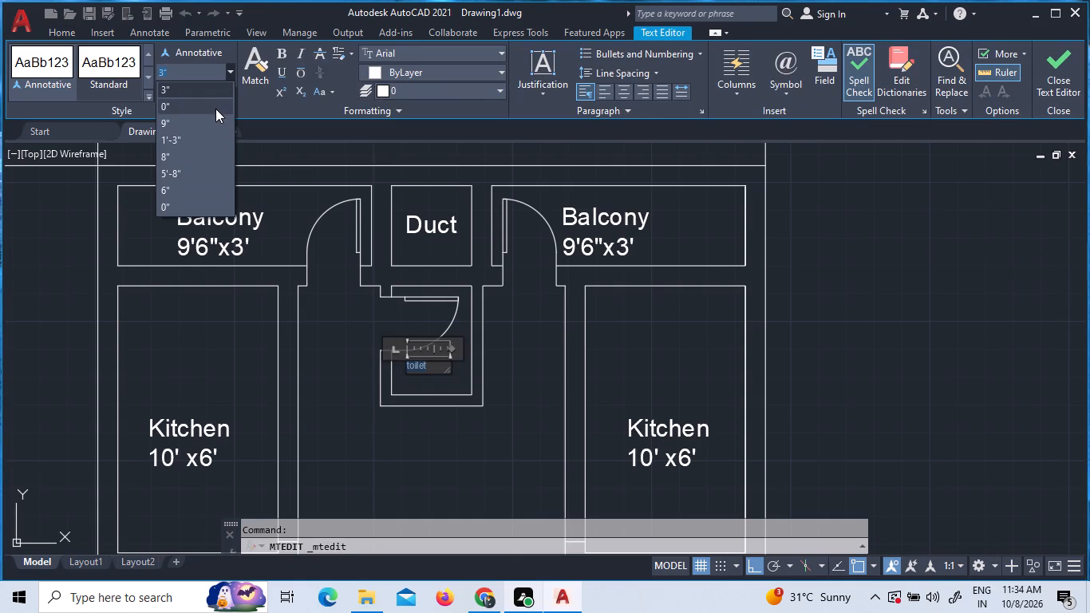
{"action": "left_click", "coordinate": [183, 190]}
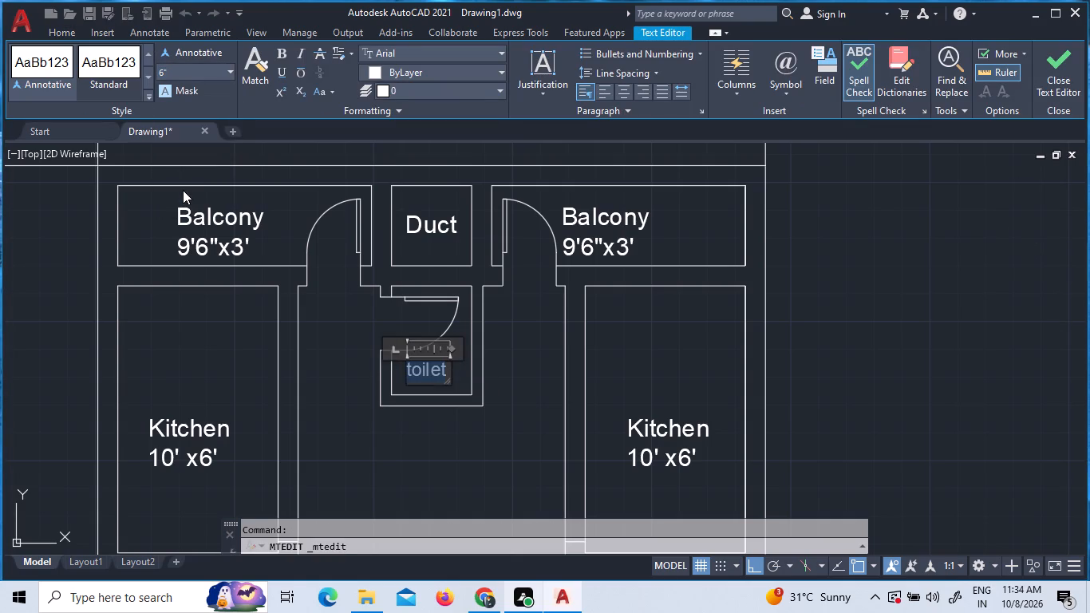
{"action": "left_click", "coordinate": [407, 318]}
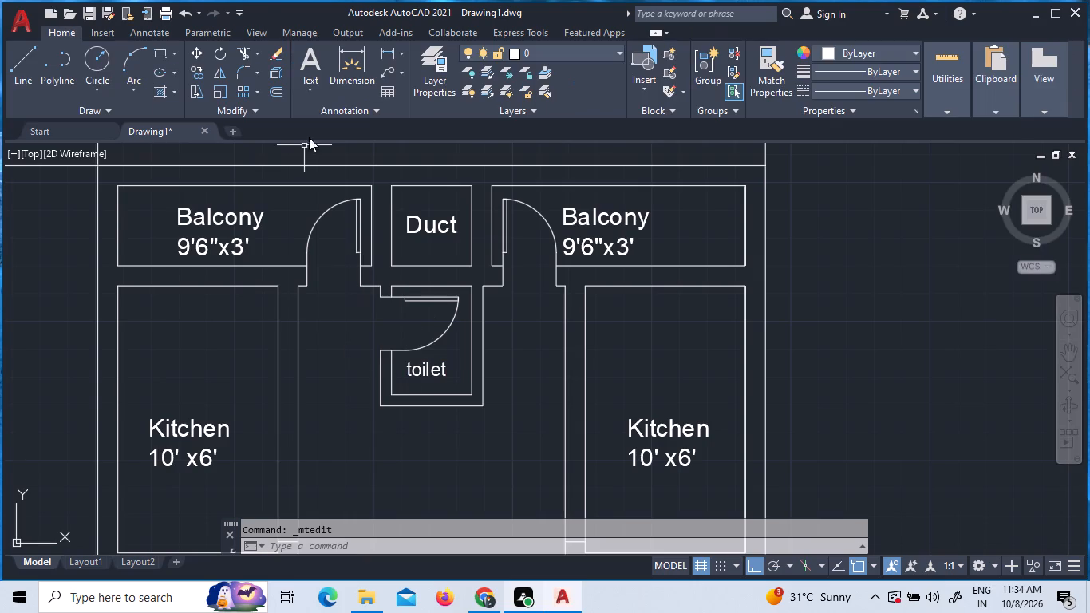
Add a multiline text label "D" with 8" text height in the door opening below the left balcony.
{"action": "left_click", "coordinate": [305, 49]}
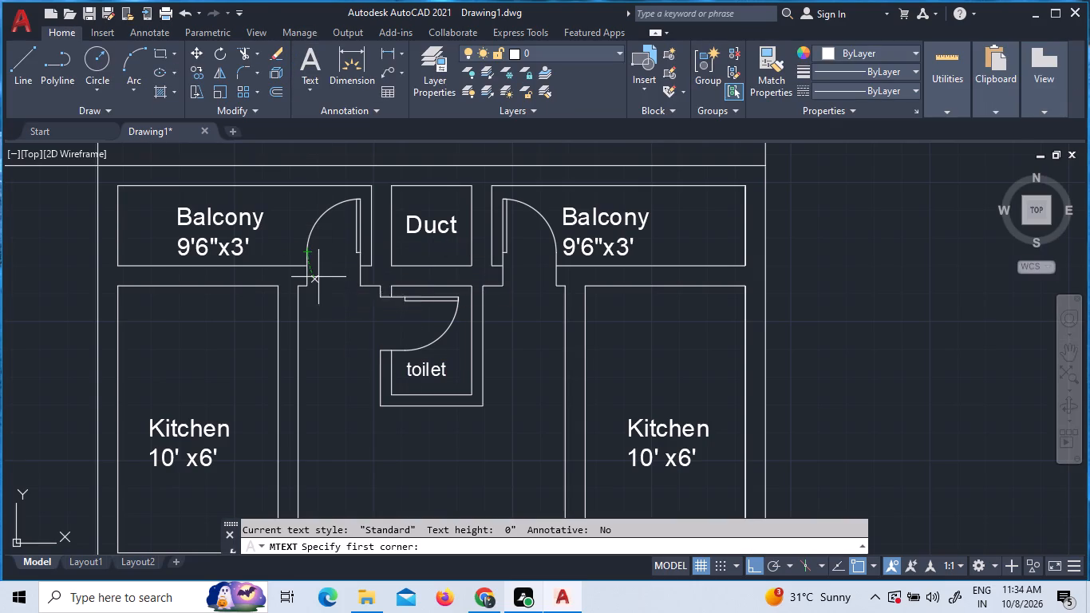
{"action": "left_click", "coordinate": [322, 267]}
{"action": "left_click", "coordinate": [346, 282]}
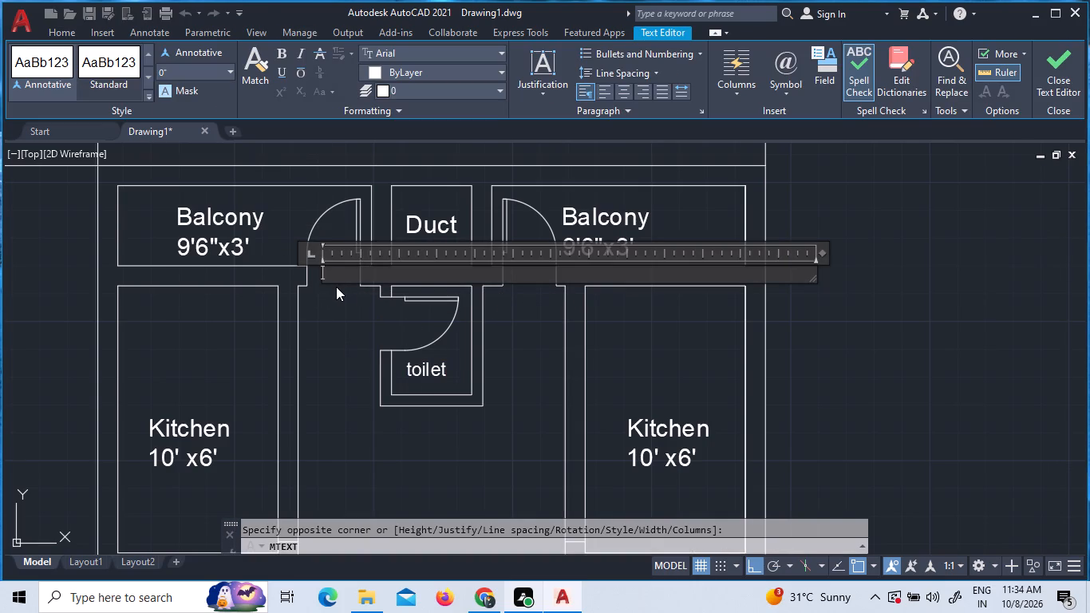
{"action": "key", "text": "d"}
{"action": "key", "text": "BackSpace"}
{"action": "key", "text": "d"}
{"action": "key", "text": "1"}
{"action": "key", "text": "BackSpace"}
{"action": "left_click_drag", "start_coordinate": [330, 271], "coordinate": [318, 273]}
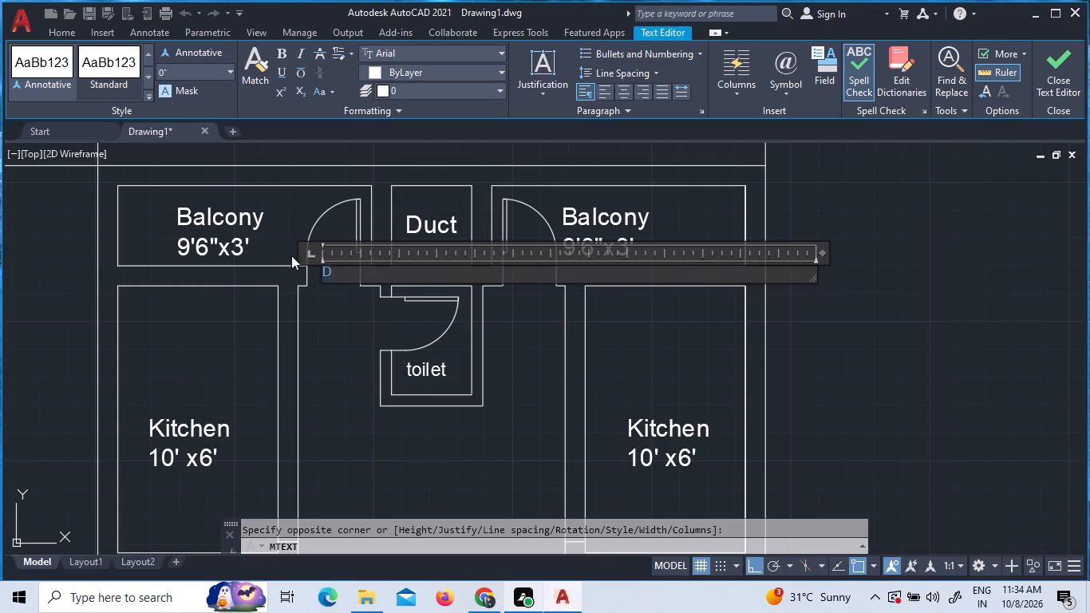
{"action": "left_click", "coordinate": [226, 65]}
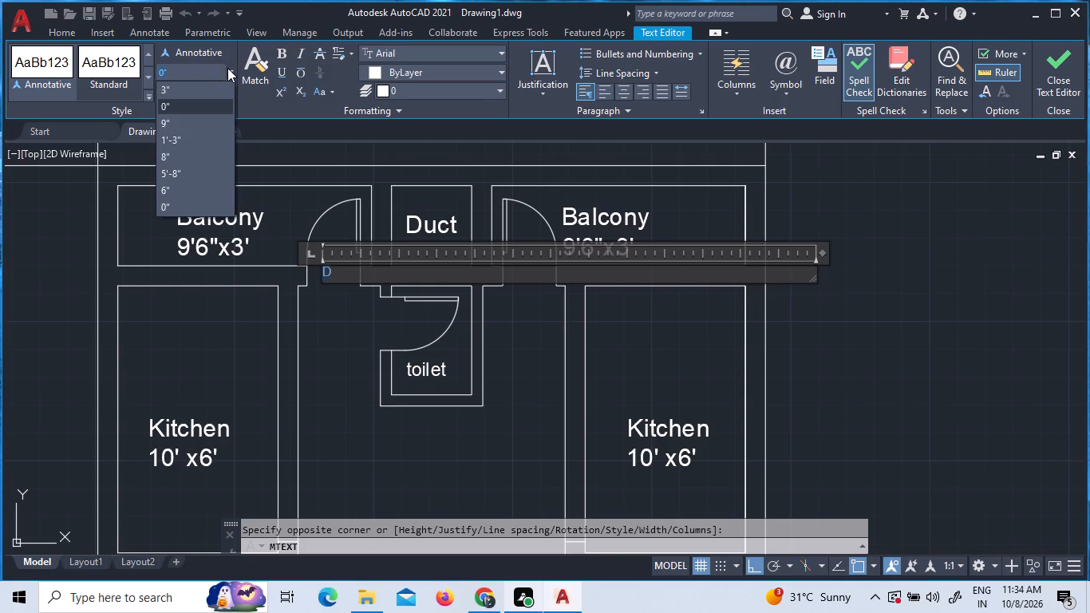
{"action": "left_click", "coordinate": [176, 154]}
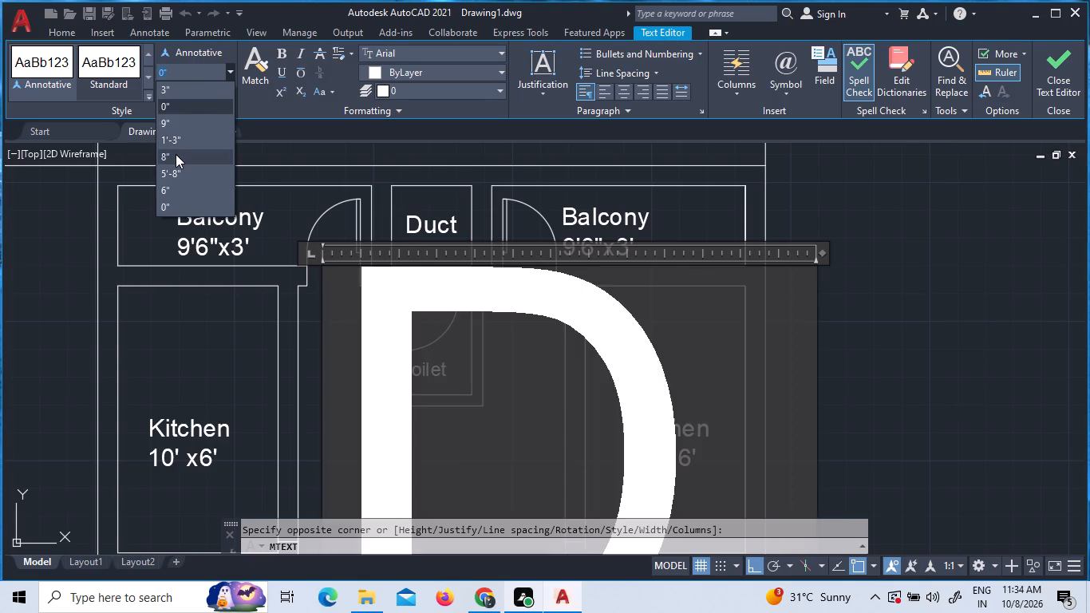
{"action": "left_click", "coordinate": [256, 316]}
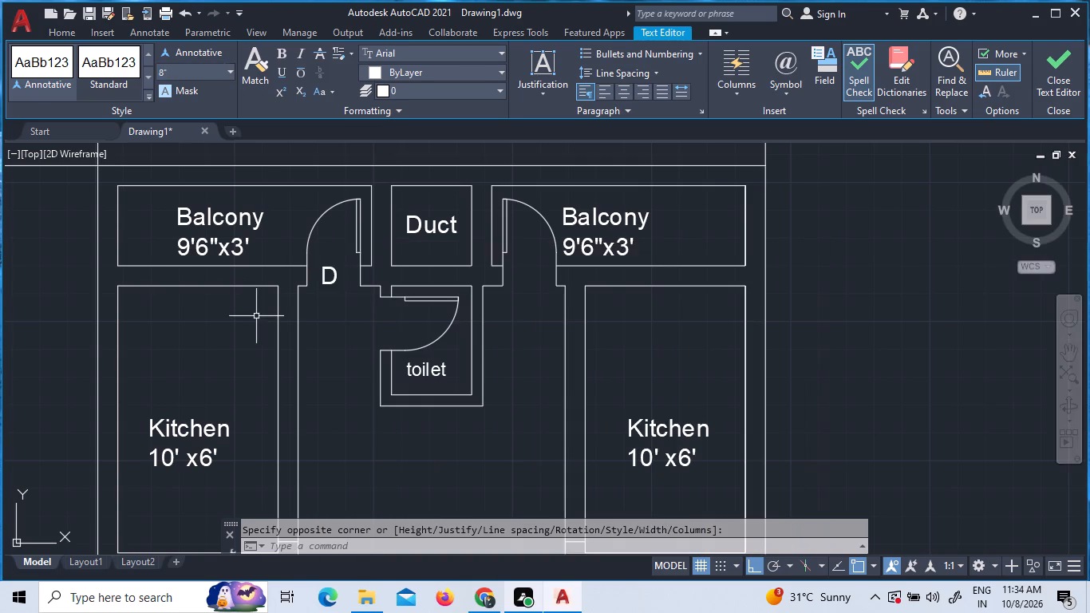
Copy the "D" label horizontally to the right balcony's door opening, and with Ortho off to the toilet's door opening.
{"action": "left_click", "coordinate": [335, 273]}
{"action": "right_click", "coordinate": [335, 273]}
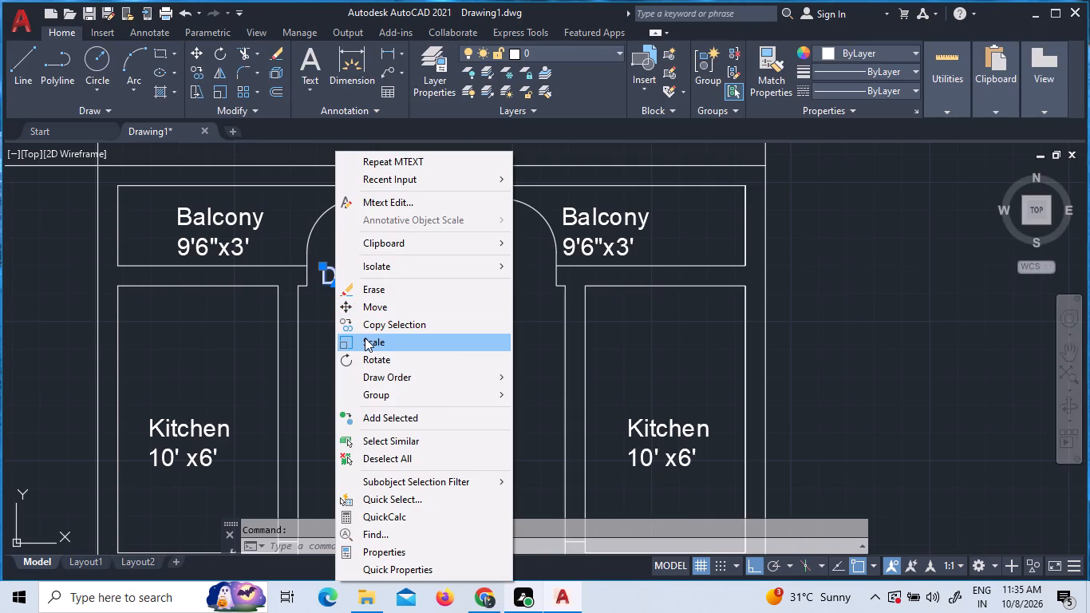
{"action": "left_click", "coordinate": [374, 317]}
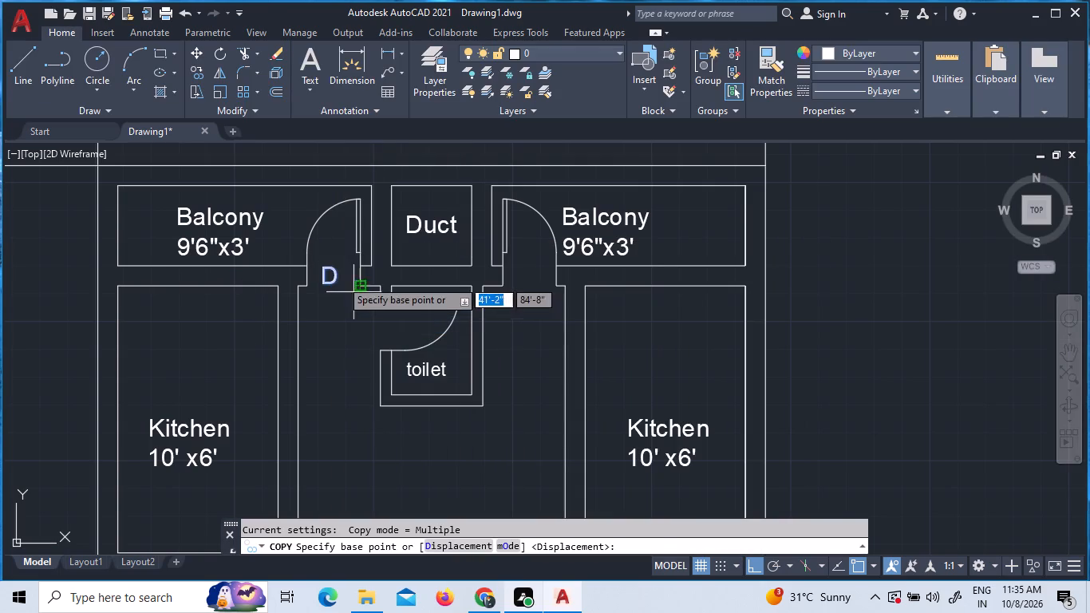
{"action": "left_click", "coordinate": [327, 269]}
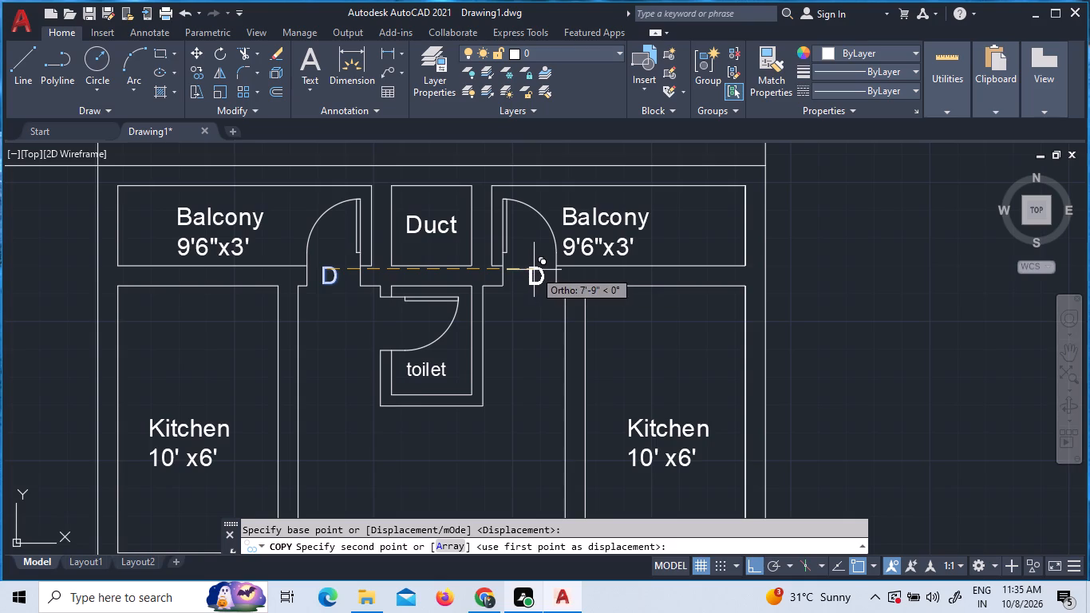
{"action": "left_click", "coordinate": [534, 270]}
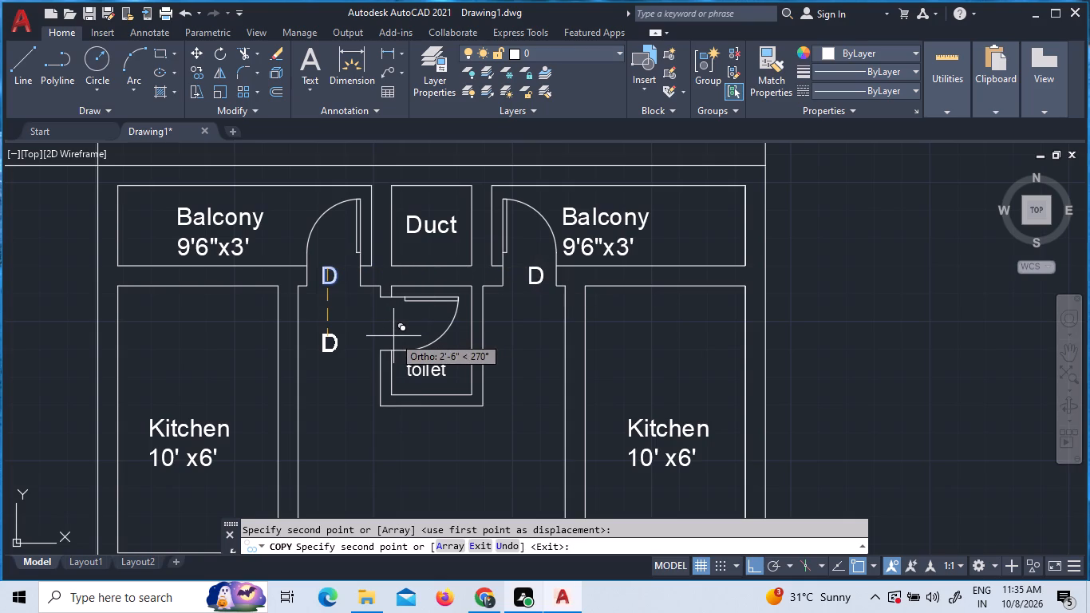
{"action": "key", "text": "F8"}
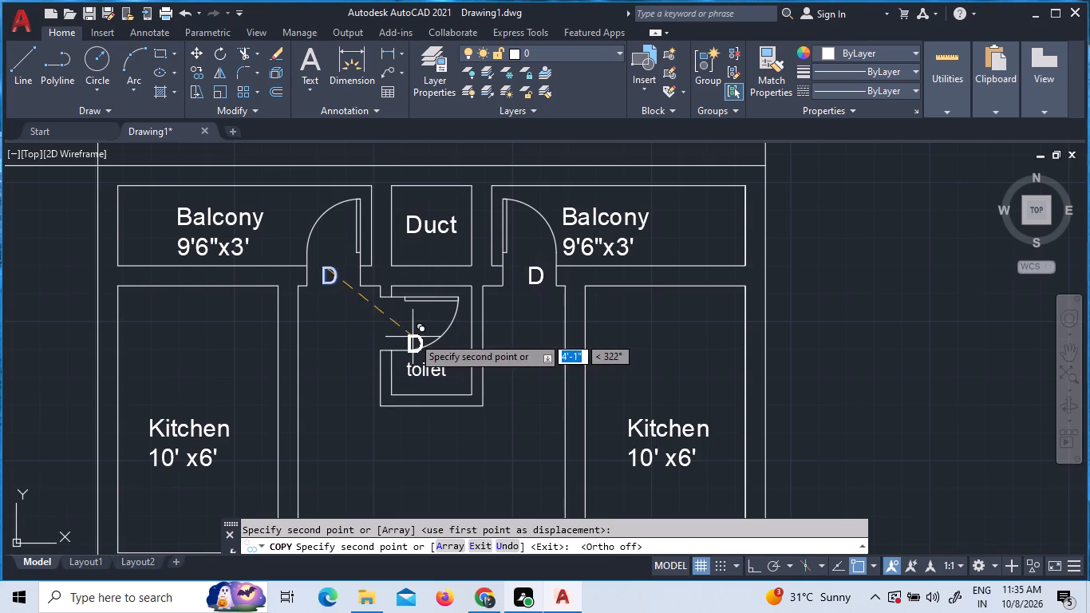
{"action": "left_click", "coordinate": [399, 322]}
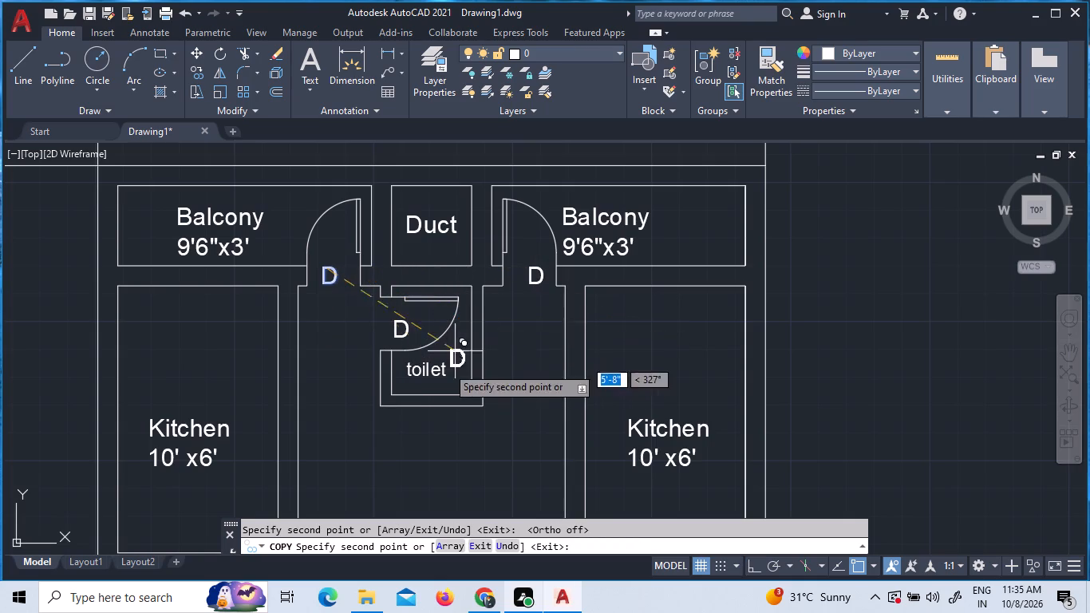
{"action": "key", "text": "Escape"}
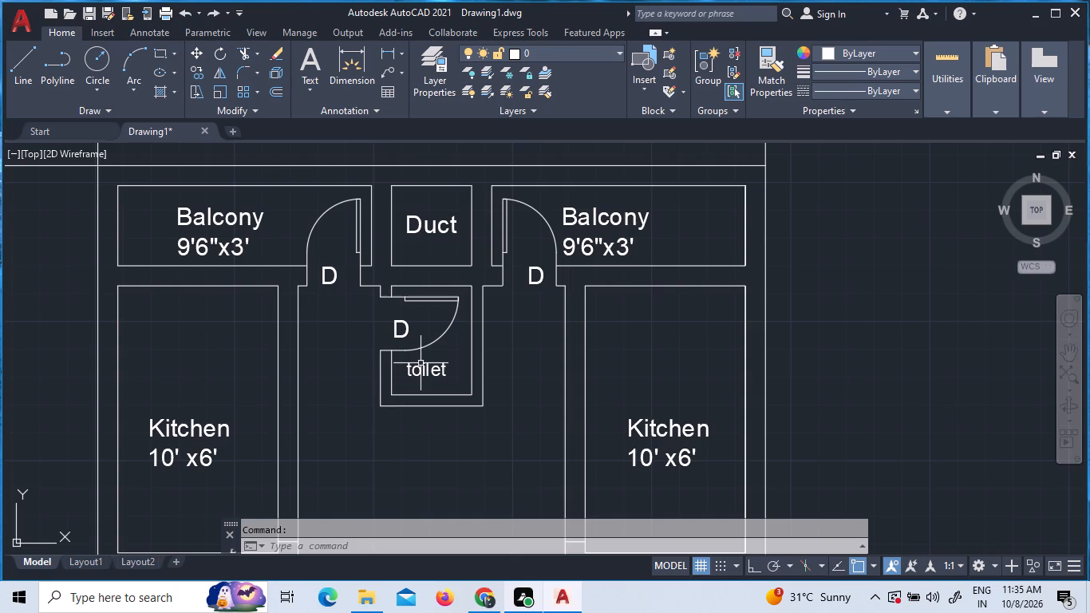
Flip the spare door block beside the plan so its arc is above the leaf, and stretch its opening to 3'.
{"action": "scroll", "coordinate": [638, 300], "scroll_direction": "down", "scroll_amount": 1}
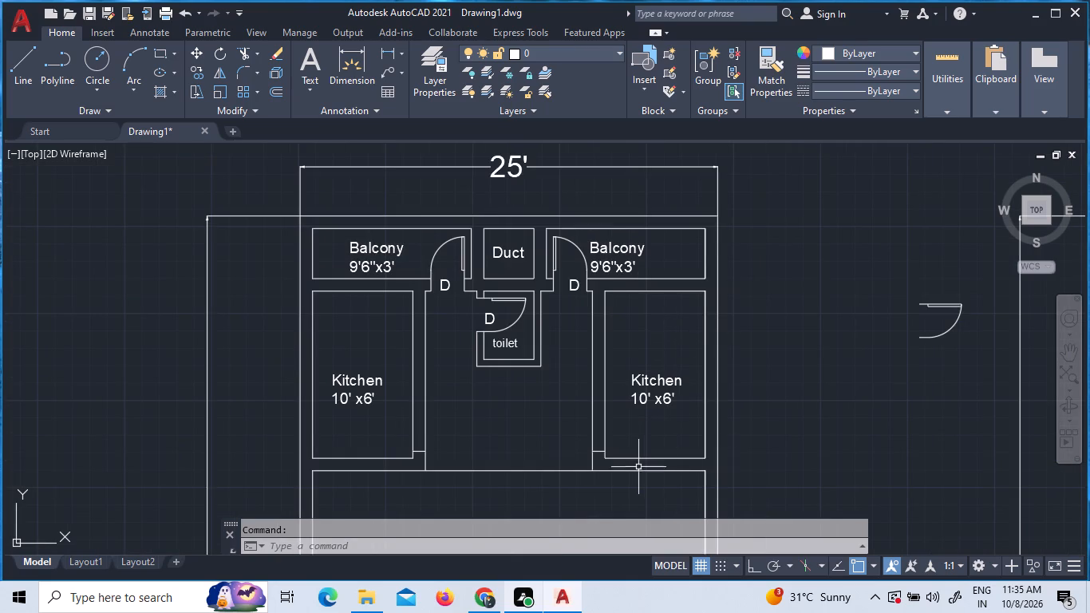
{"action": "left_click", "coordinate": [949, 305]}
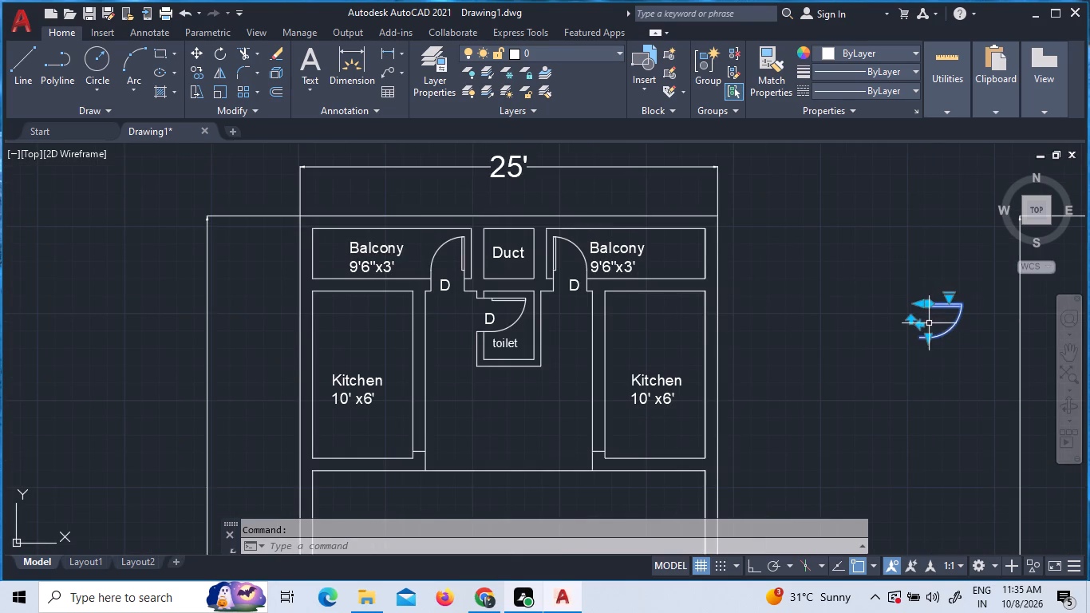
{"action": "left_click", "coordinate": [914, 320]}
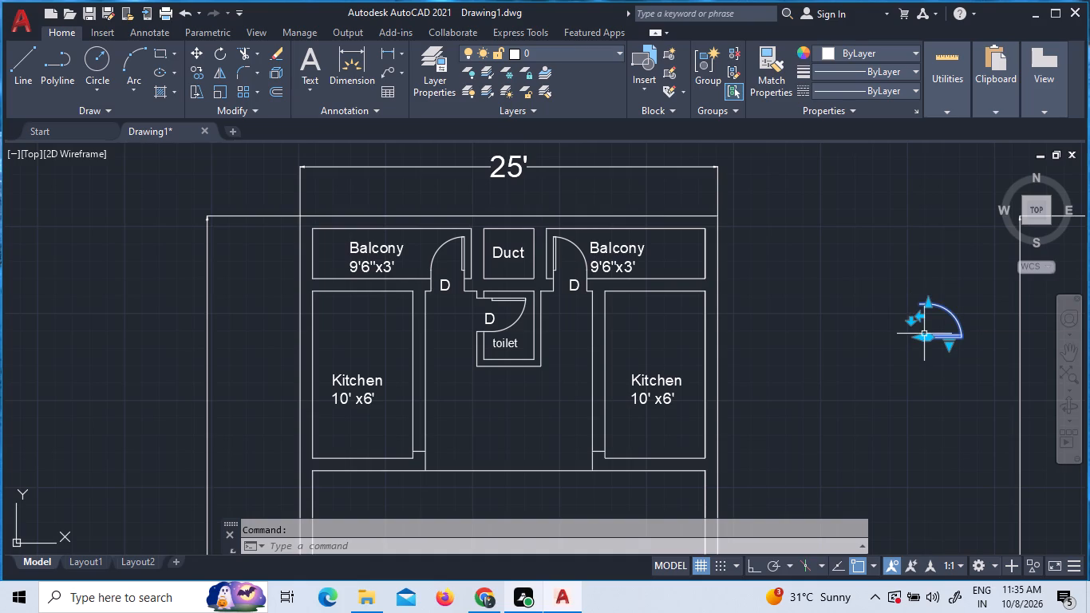
{"action": "scroll", "coordinate": [930, 335], "scroll_direction": "up", "scroll_amount": 3}
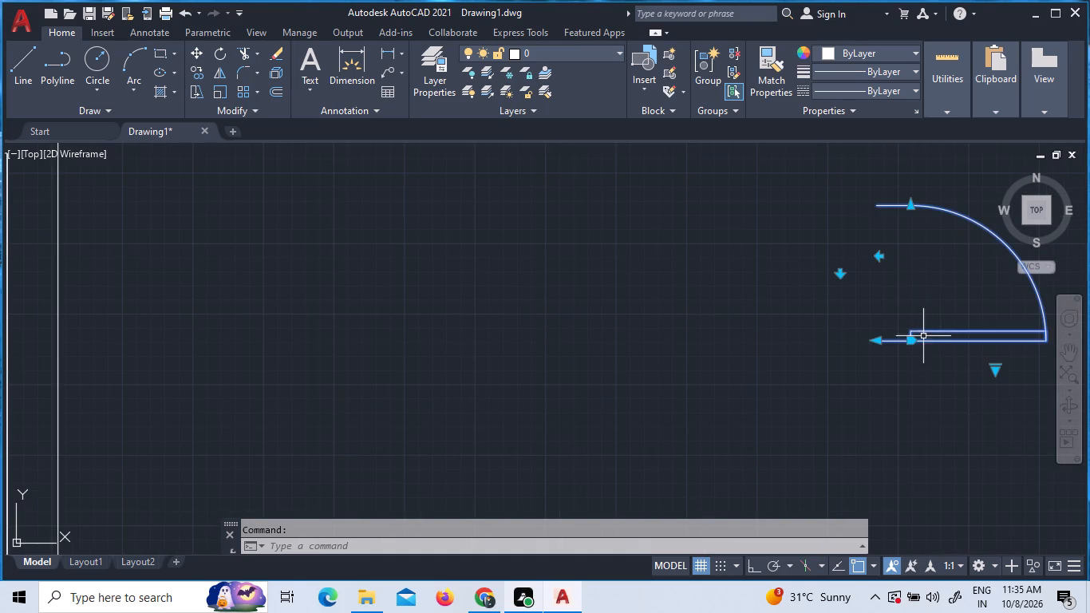
{"action": "left_click", "coordinate": [913, 206]}
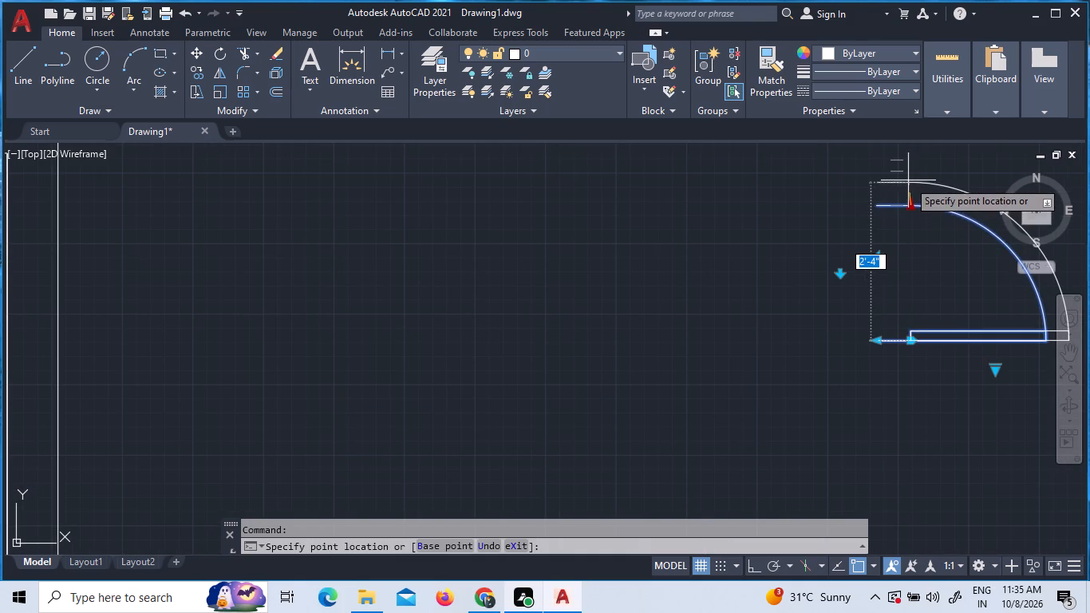
{"action": "scroll", "coordinate": [901, 189], "scroll_direction": "down", "scroll_amount": 2}
{"action": "scroll", "coordinate": [890, 180], "scroll_direction": "up", "scroll_amount": 3}
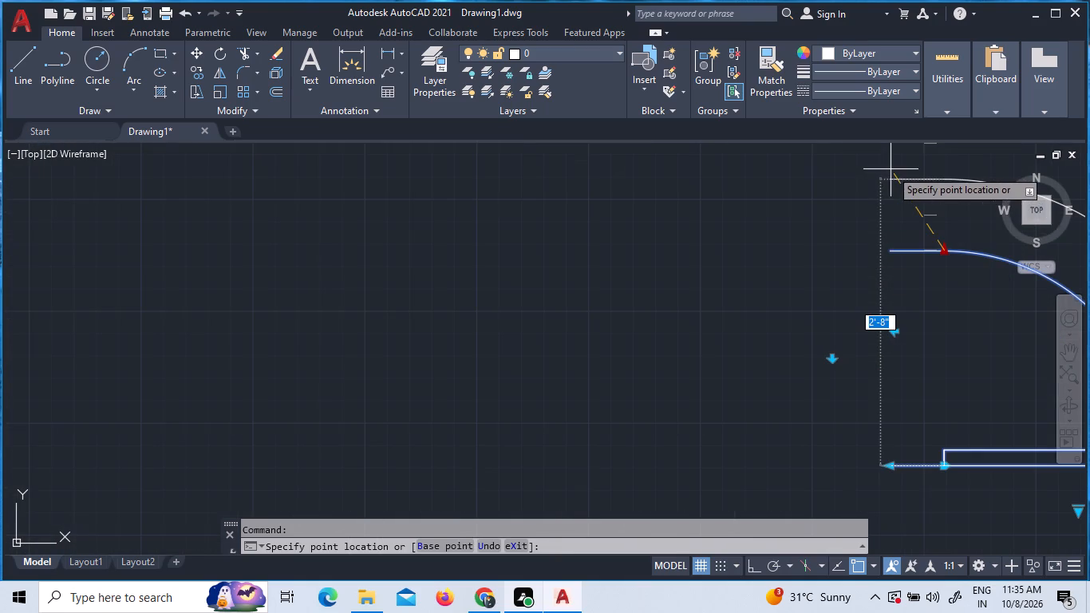
{"action": "scroll", "coordinate": [938, 207], "scroll_direction": "down", "scroll_amount": 2}
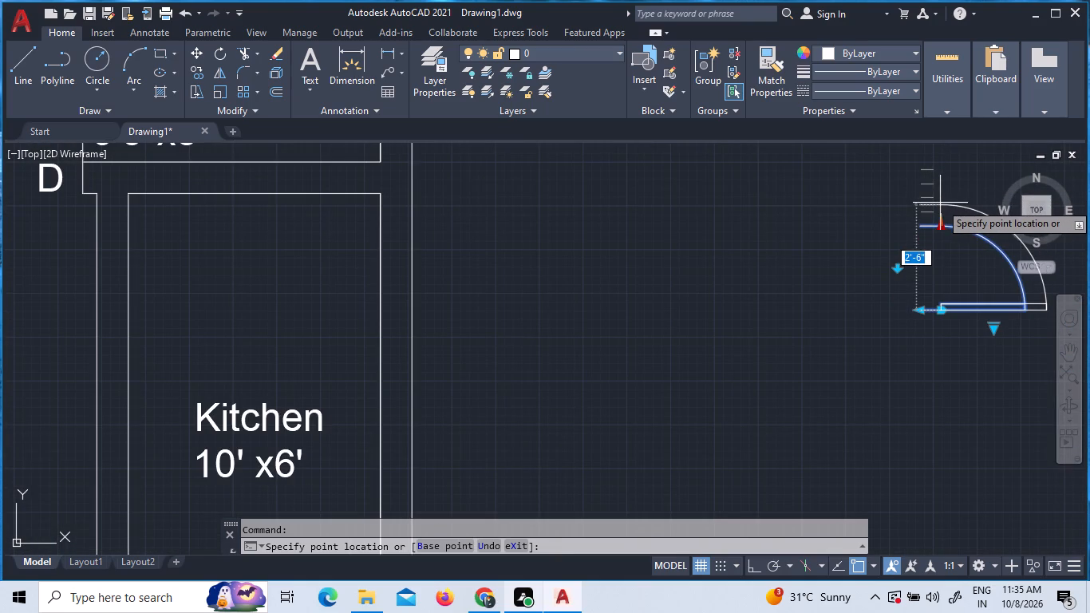
{"action": "scroll", "coordinate": [939, 204], "scroll_direction": "up", "scroll_amount": 2}
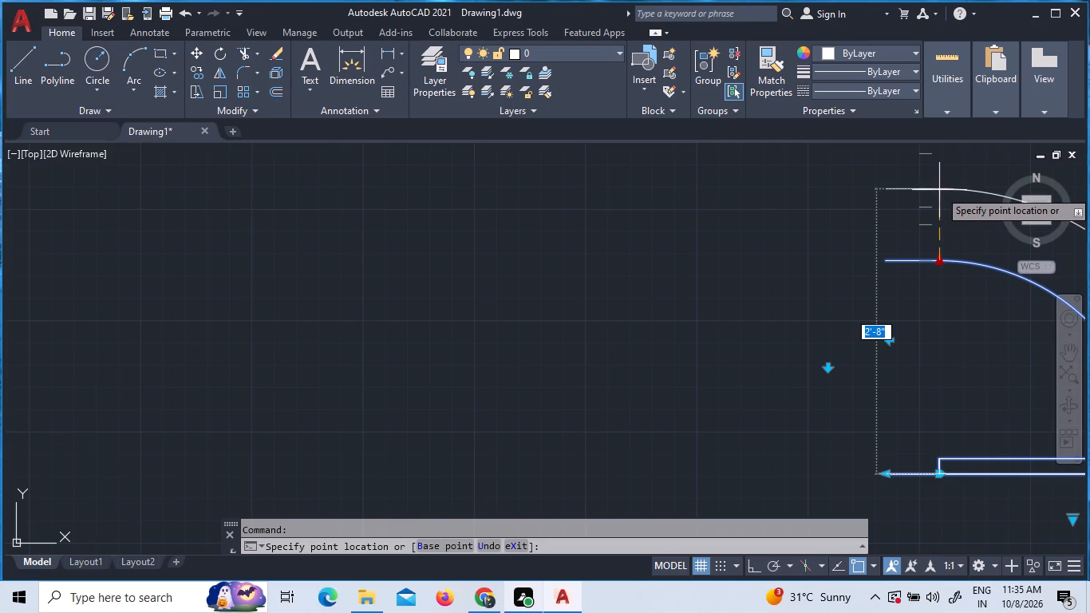
{"action": "scroll", "coordinate": [938, 189], "scroll_direction": "down", "scroll_amount": 1}
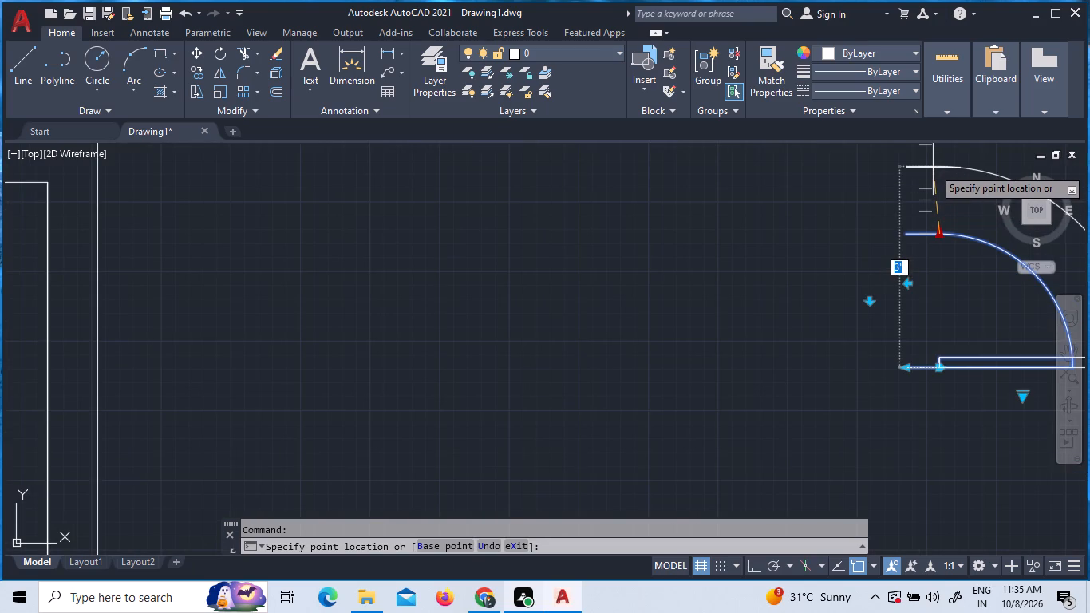
{"action": "left_click", "coordinate": [940, 168]}
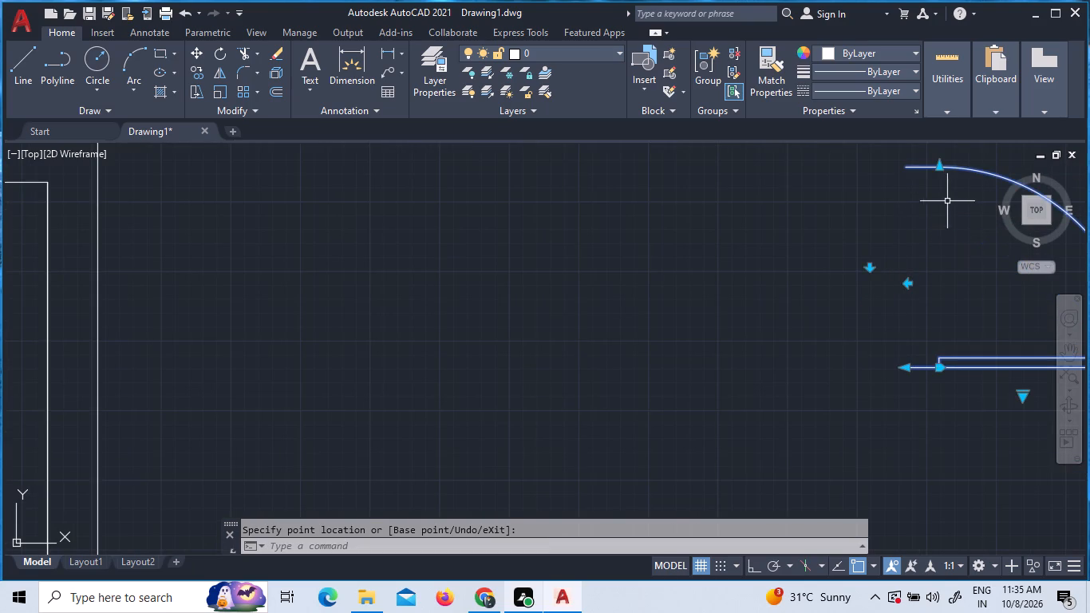
{"action": "scroll", "coordinate": [930, 259], "scroll_direction": "down", "scroll_amount": 2}
Copy the resized door block into the right kitchen, at the lower end of its inner wall.
{"action": "left_click_drag", "start_coordinate": [1013, 335], "coordinate": [1001, 330]}
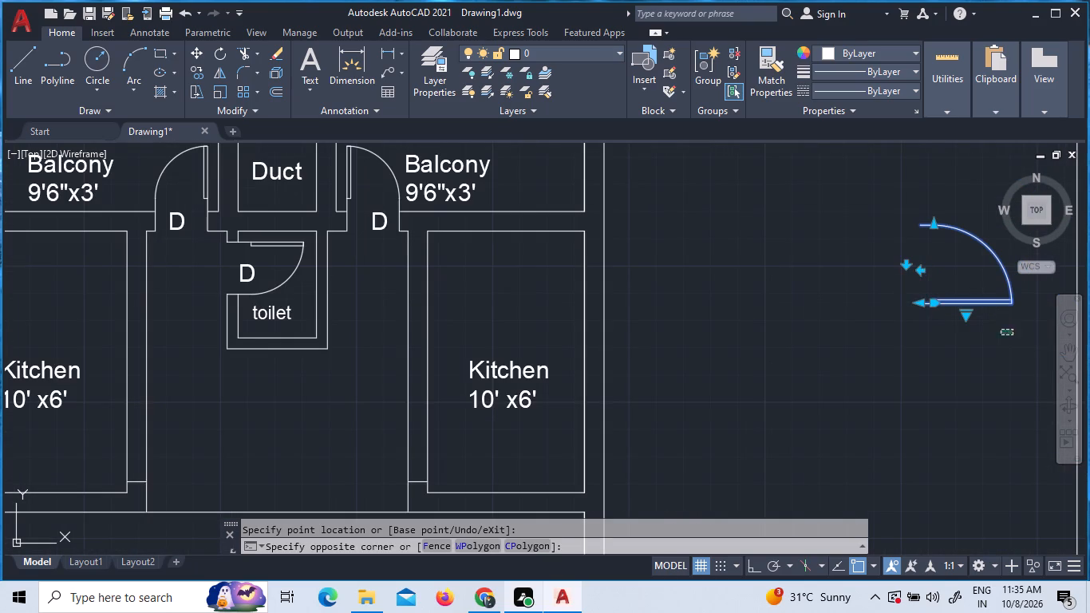
{"action": "left_click", "coordinate": [887, 243]}
{"action": "right_click", "coordinate": [946, 285]}
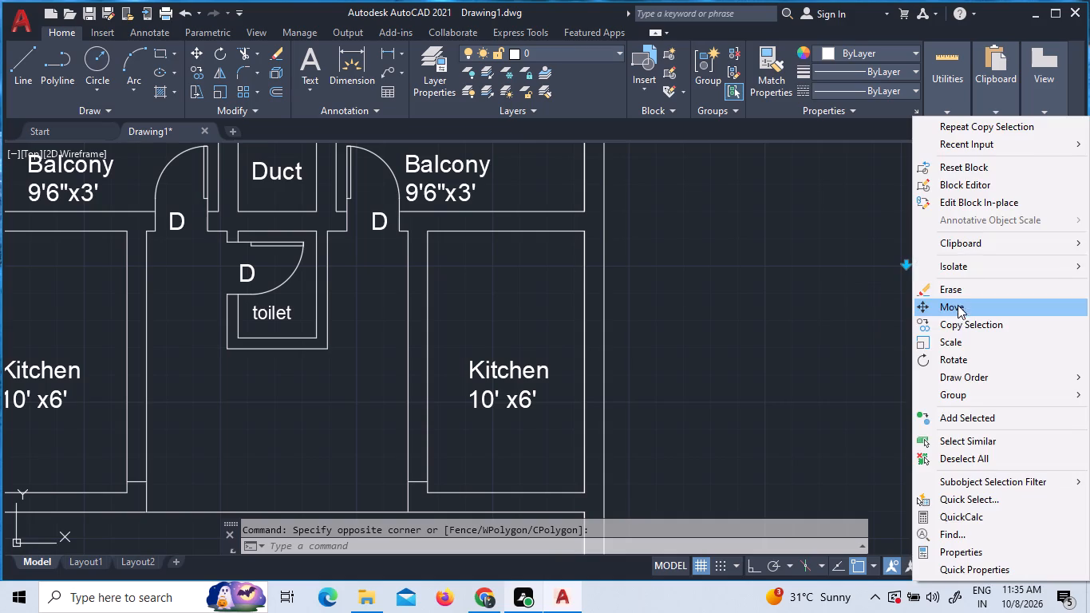
{"action": "left_click", "coordinate": [962, 322]}
{"action": "left_click", "coordinate": [954, 294]}
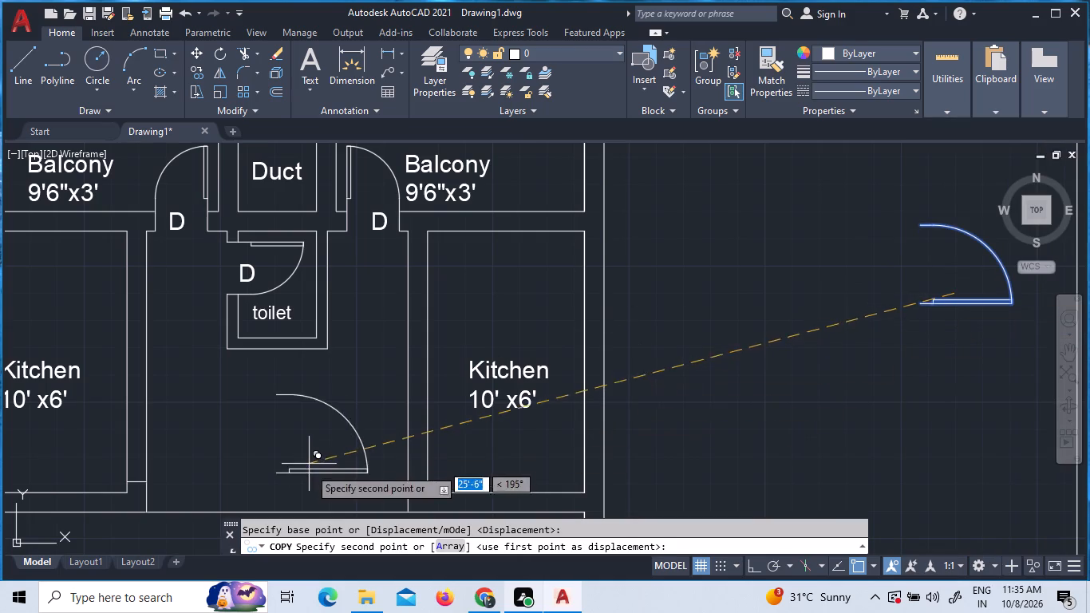
{"action": "scroll", "coordinate": [409, 505], "scroll_direction": "up", "scroll_amount": 2}
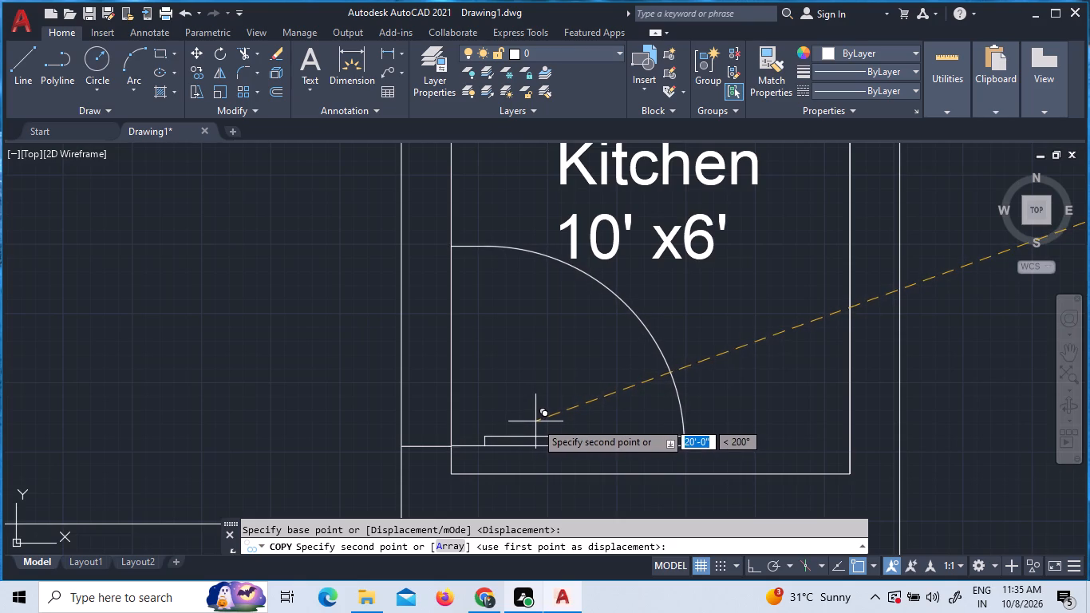
{"action": "left_click", "coordinate": [535, 422]}
{"action": "scroll", "coordinate": [567, 424], "scroll_direction": "down", "scroll_amount": 2}
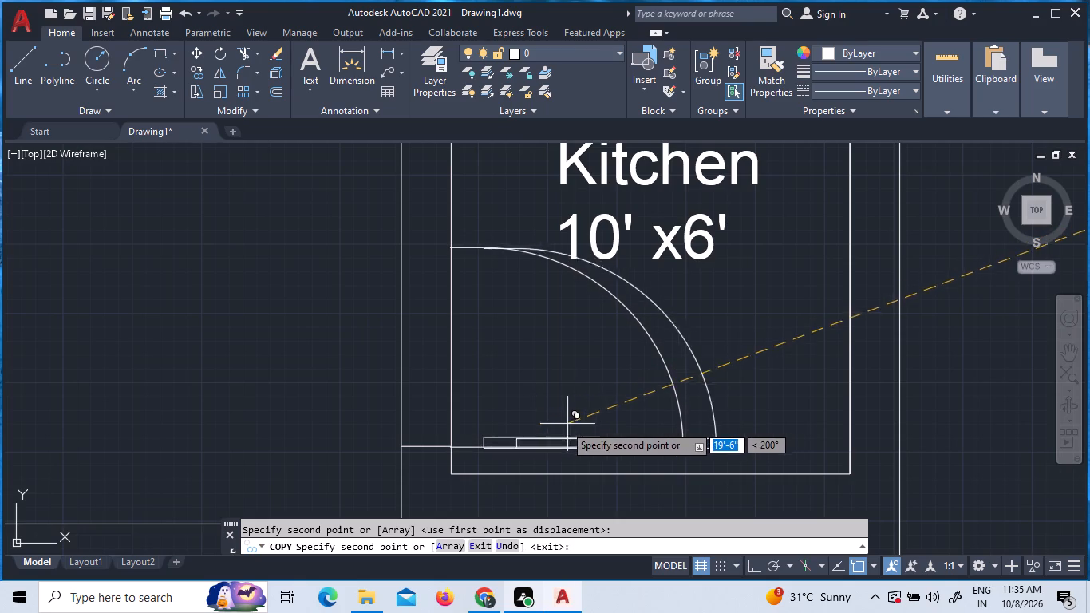
{"action": "scroll", "coordinate": [559, 425], "scroll_direction": "down", "scroll_amount": 2}
{"action": "key", "text": "Escape"}
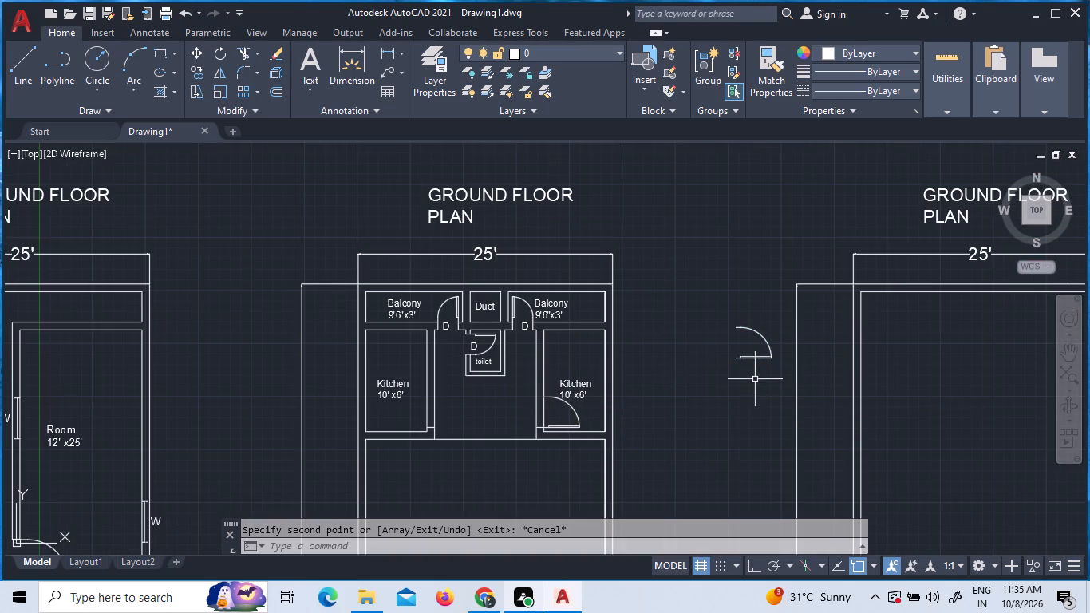
Flip the spare door block horizontally and copy it into the left kitchen, at the lower end of its inner wall.
{"action": "left_click", "coordinate": [757, 342]}
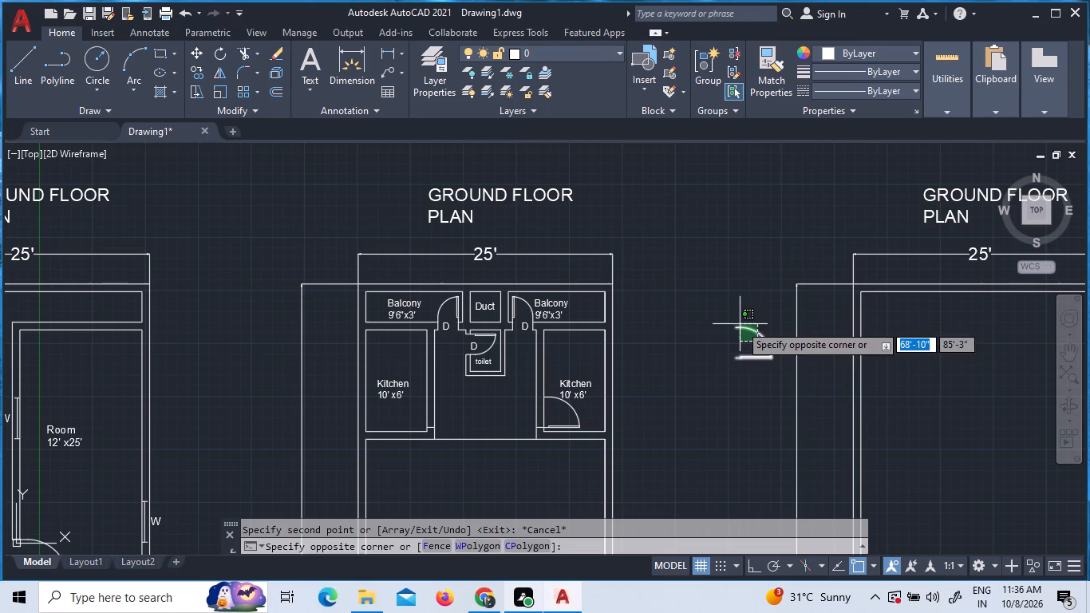
{"action": "left_click", "coordinate": [740, 324]}
{"action": "scroll", "coordinate": [759, 357], "scroll_direction": "up", "scroll_amount": 1}
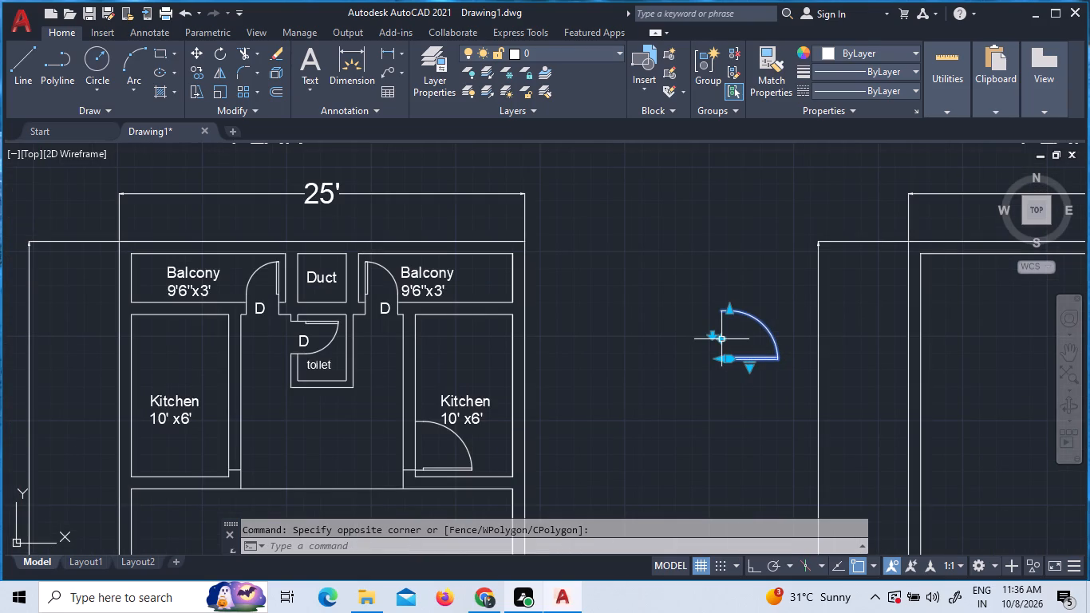
{"action": "left_click", "coordinate": [725, 337]}
{"action": "right_click", "coordinate": [694, 354]}
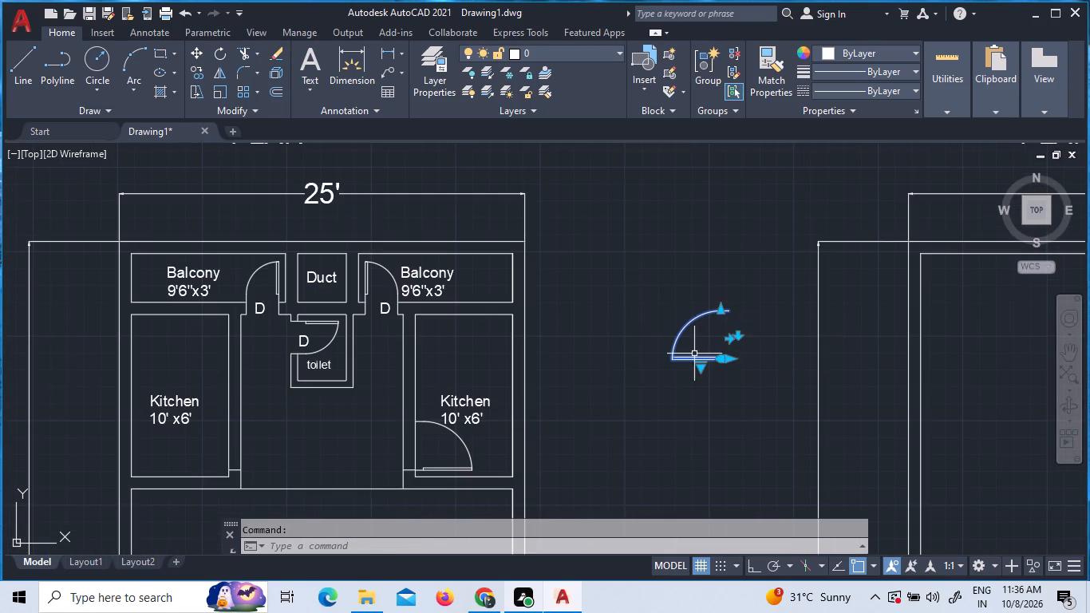
{"action": "left_click", "coordinate": [735, 331]}
{"action": "left_click", "coordinate": [725, 333]}
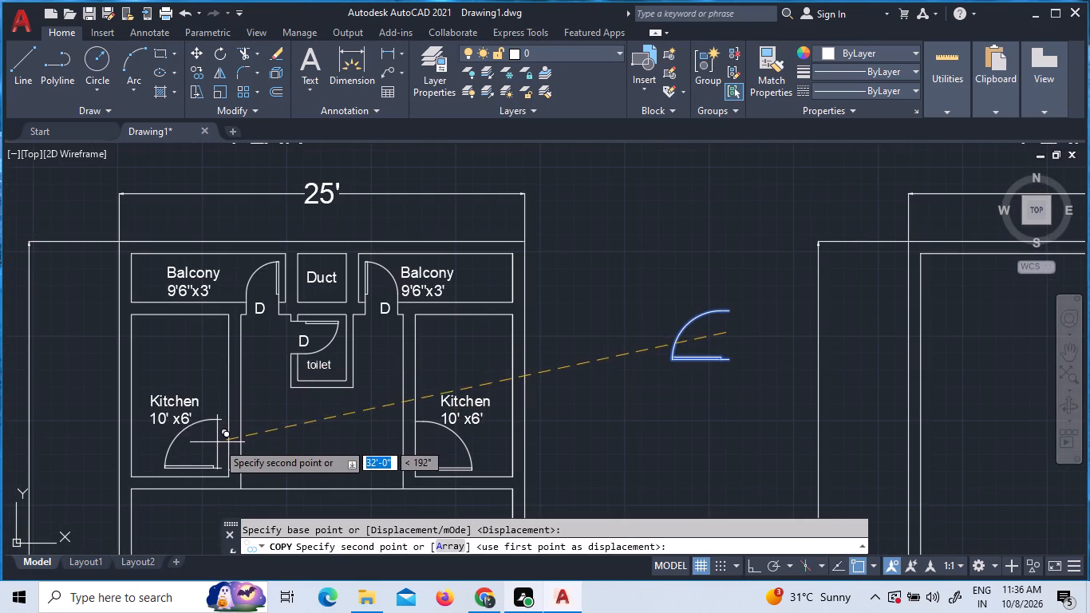
{"action": "scroll", "coordinate": [218, 448], "scroll_direction": "up", "scroll_amount": 2}
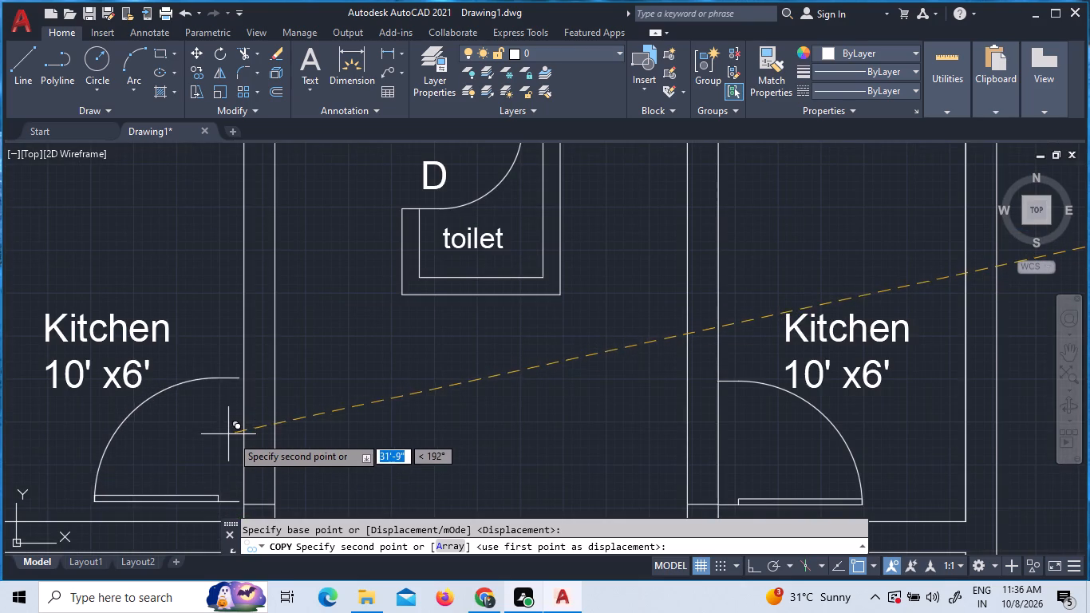
{"action": "left_click", "coordinate": [232, 437]}
{"action": "key", "text": "Escape"}
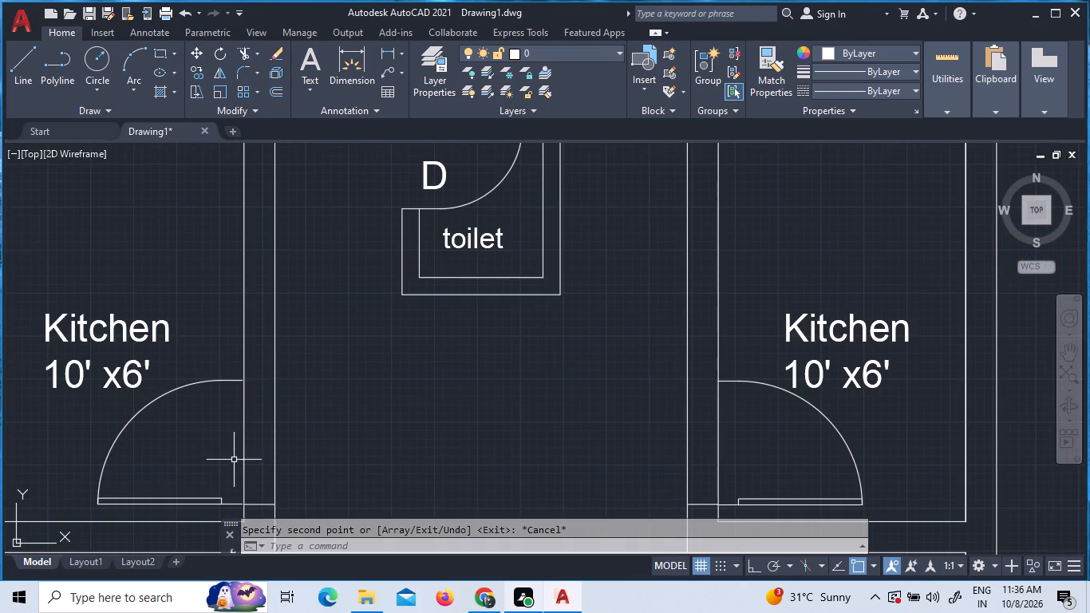
Move the right kitchen's door block so its base endpoint snaps to the short jamb line's end on the kitchen-side wall face.
{"action": "scroll", "coordinate": [783, 410], "scroll_direction": "down", "scroll_amount": 1}
{"action": "scroll", "coordinate": [762, 507], "scroll_direction": "up", "scroll_amount": 2}
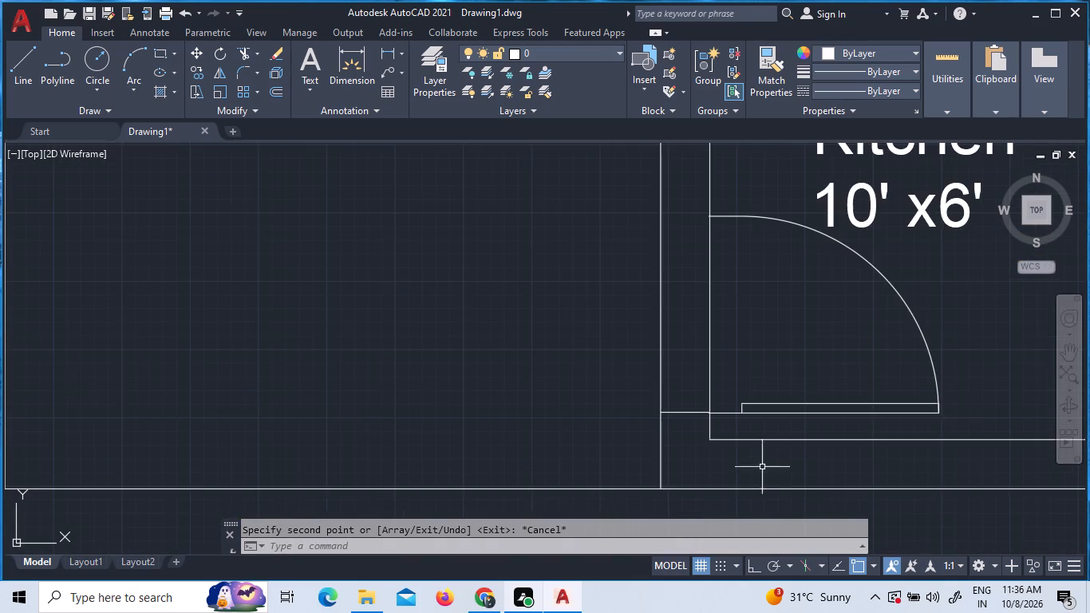
{"action": "scroll", "coordinate": [721, 382], "scroll_direction": "up", "scroll_amount": 2}
{"action": "scroll", "coordinate": [725, 465], "scroll_direction": "up", "scroll_amount": 3}
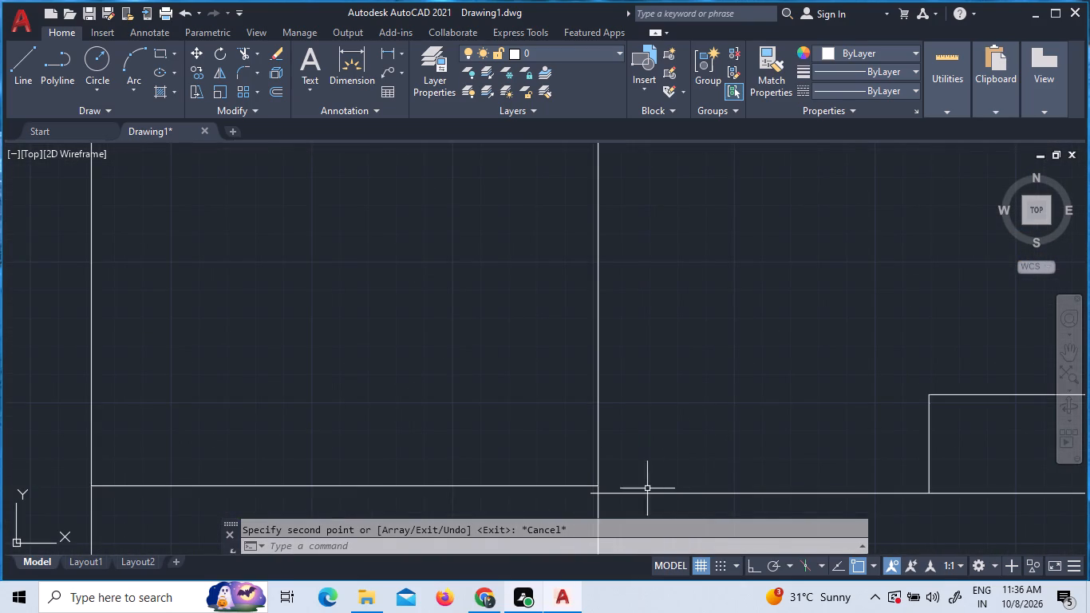
{"action": "scroll", "coordinate": [612, 503], "scroll_direction": "up", "scroll_amount": 3}
{"action": "left_click", "coordinate": [628, 478]}
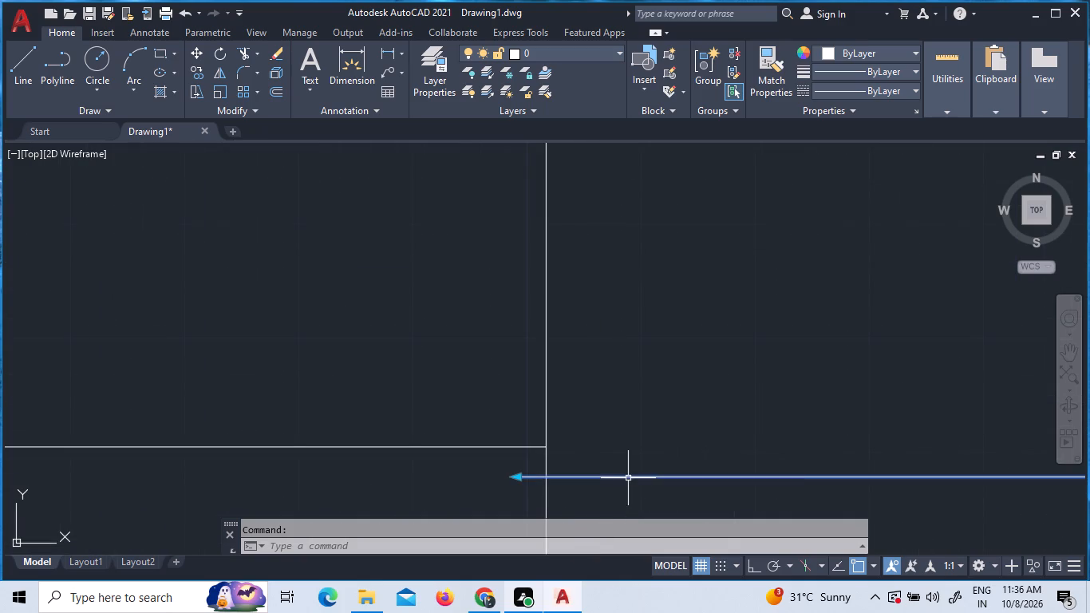
{"action": "right_click", "coordinate": [628, 478]}
{"action": "left_click", "coordinate": [700, 208]}
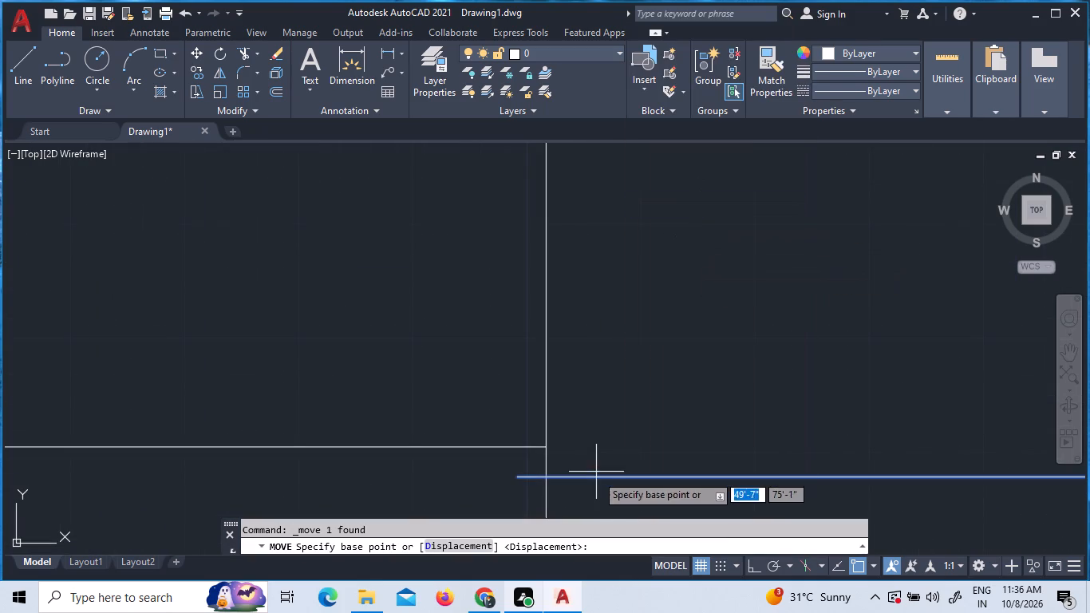
{"action": "left_click", "coordinate": [523, 477]}
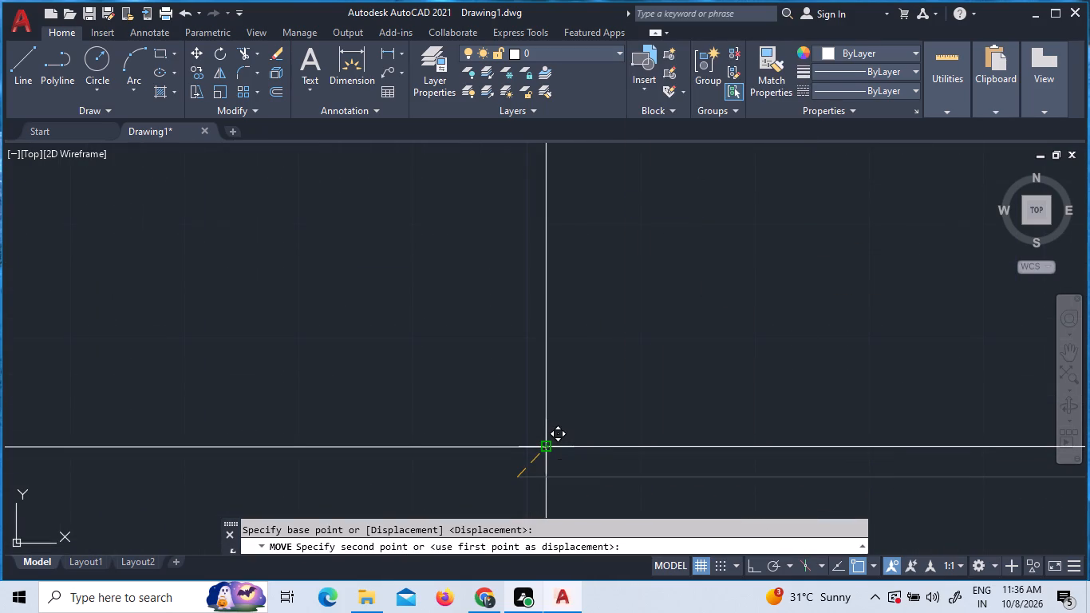
{"action": "left_click", "coordinate": [545, 446]}
Move the left kitchen's door block so its base endpoint snaps to the short jamb line's end on the kitchen-side wall face.
{"action": "scroll", "coordinate": [602, 446], "scroll_direction": "down", "scroll_amount": 7}
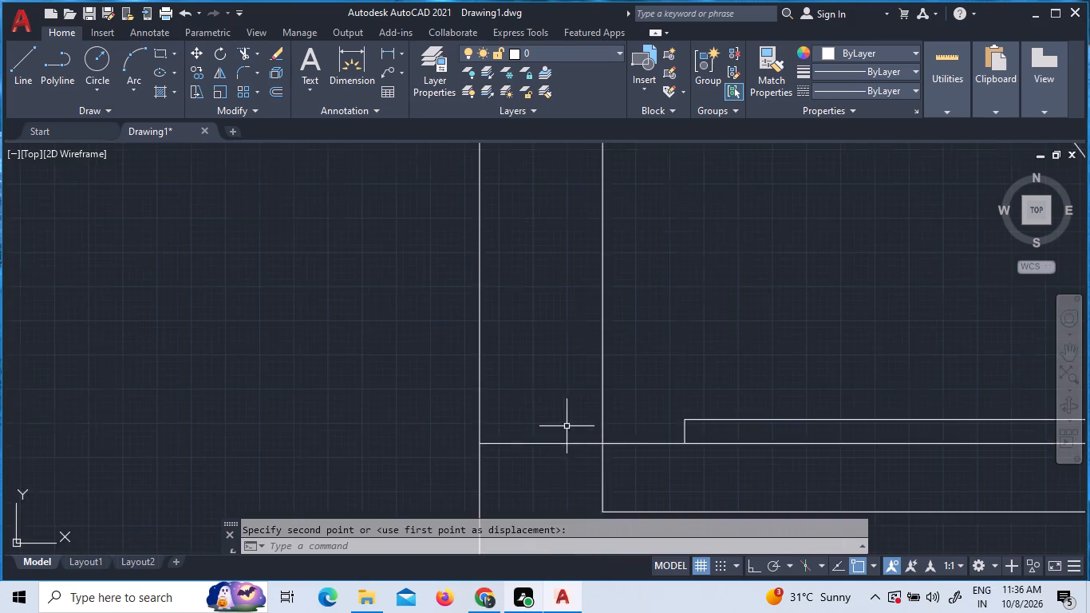
{"action": "scroll", "coordinate": [566, 426], "scroll_direction": "down", "scroll_amount": 2}
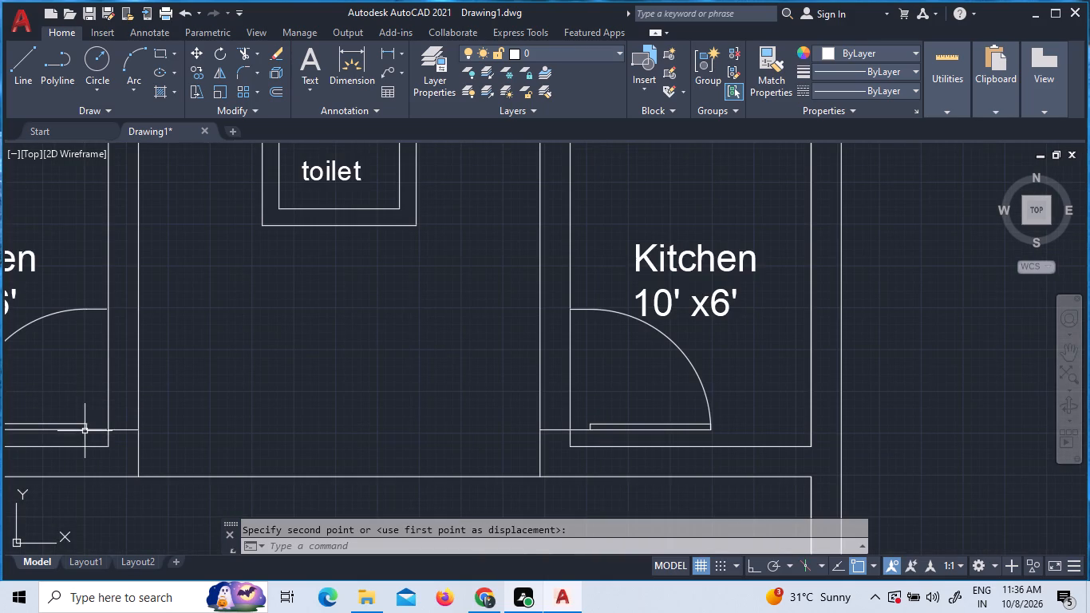
{"action": "scroll", "coordinate": [89, 433], "scroll_direction": "up", "scroll_amount": 6}
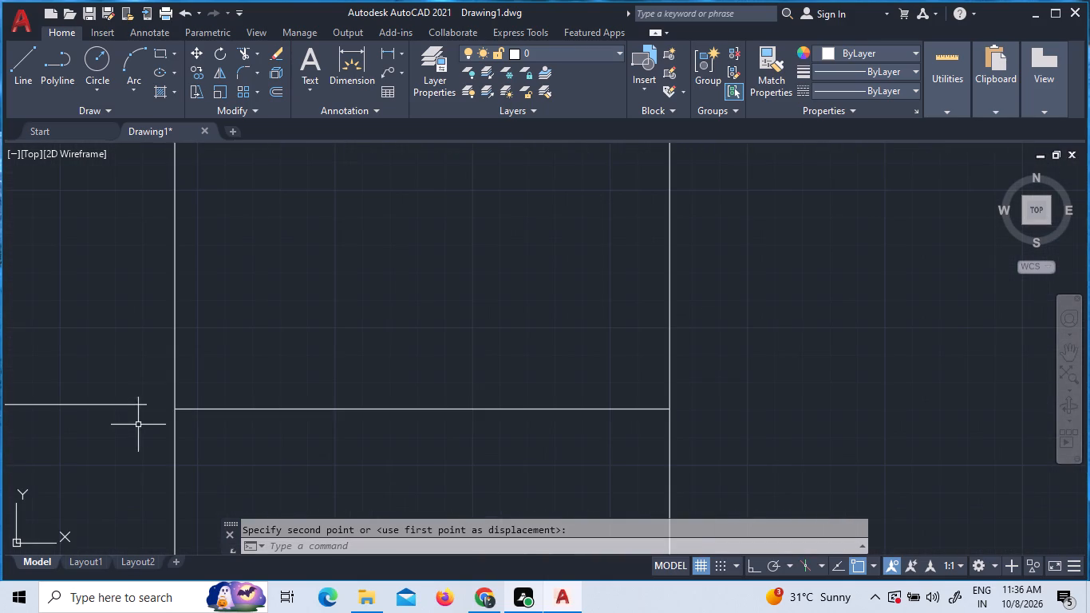
{"action": "left_click", "coordinate": [140, 402]}
{"action": "right_click", "coordinate": [140, 402]}
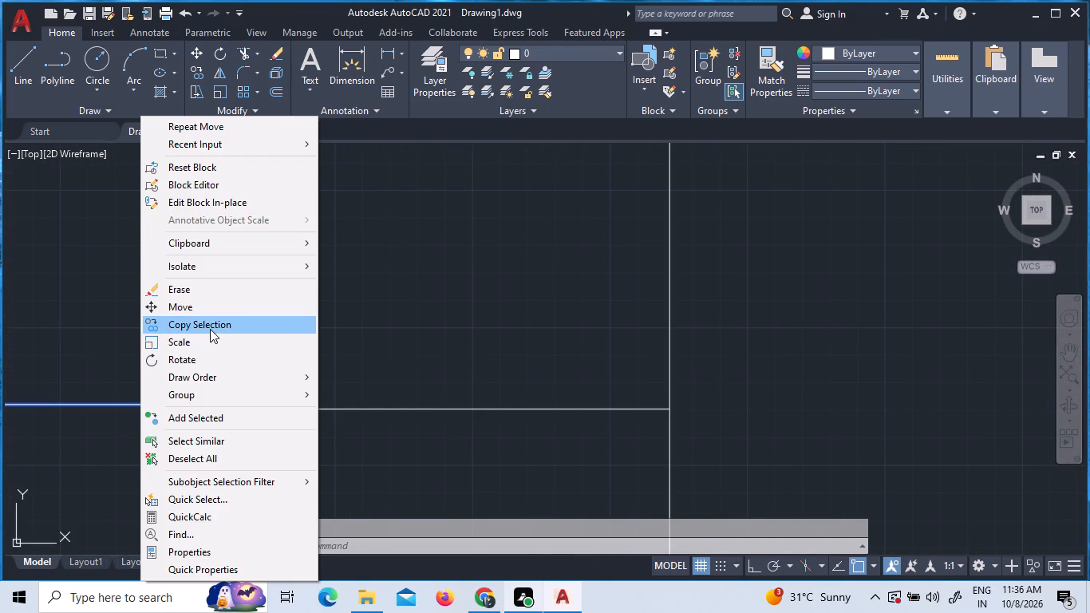
{"action": "left_click", "coordinate": [226, 304]}
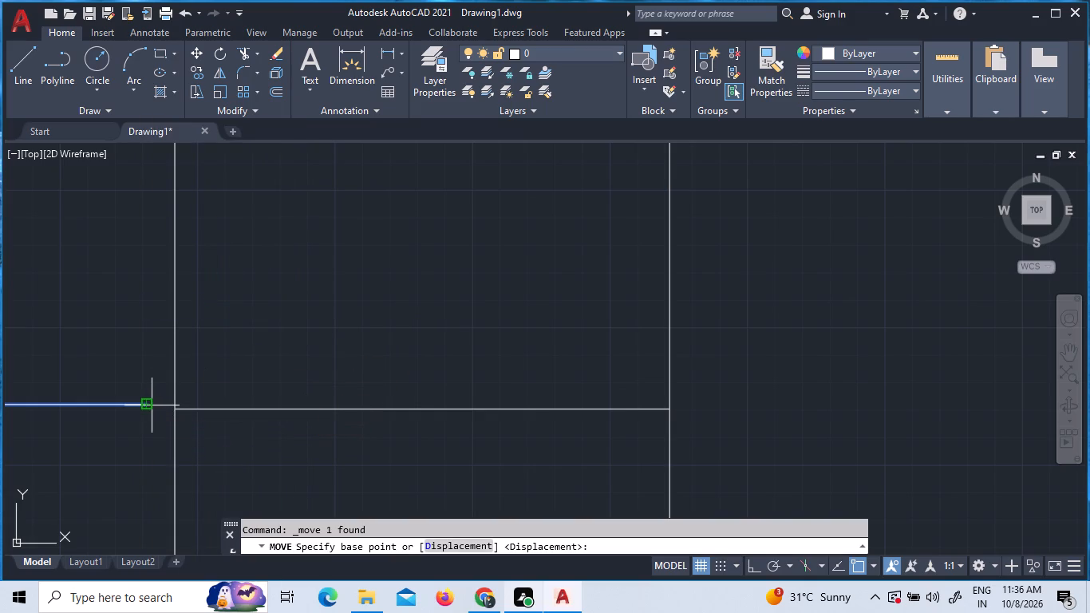
{"action": "left_click", "coordinate": [150, 405]}
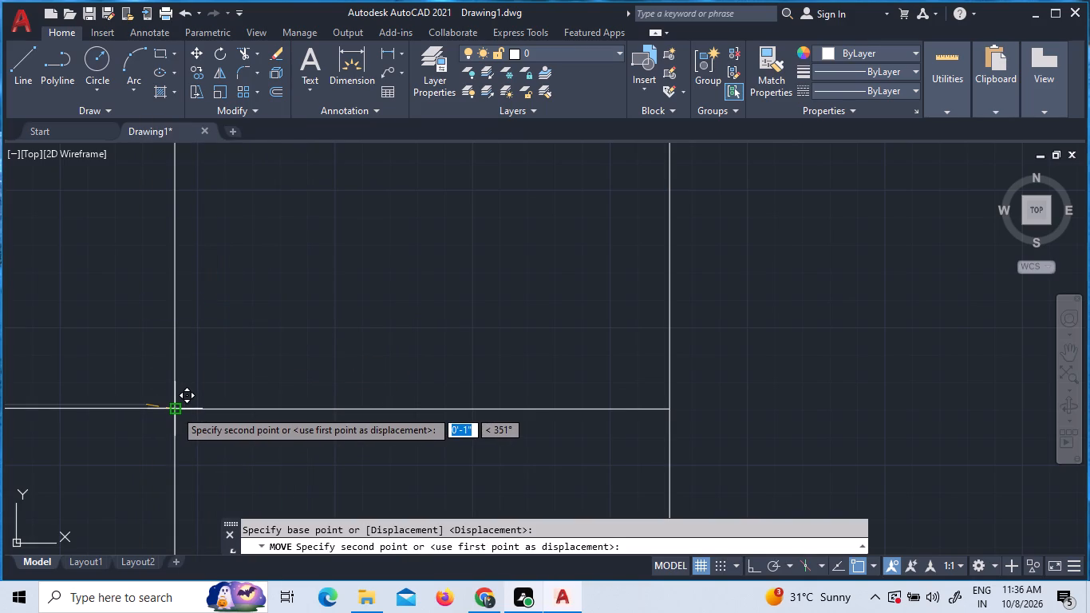
{"action": "left_click", "coordinate": [175, 409]}
{"action": "scroll", "coordinate": [280, 374], "scroll_direction": "down", "scroll_amount": 5}
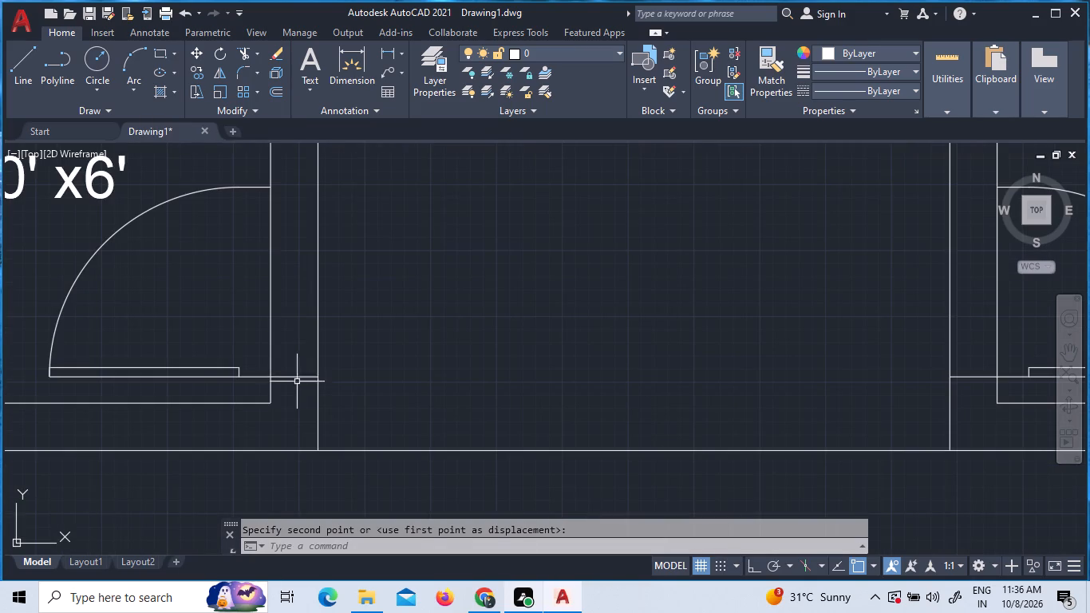
{"action": "scroll", "coordinate": [275, 177], "scroll_direction": "up", "scroll_amount": 3}
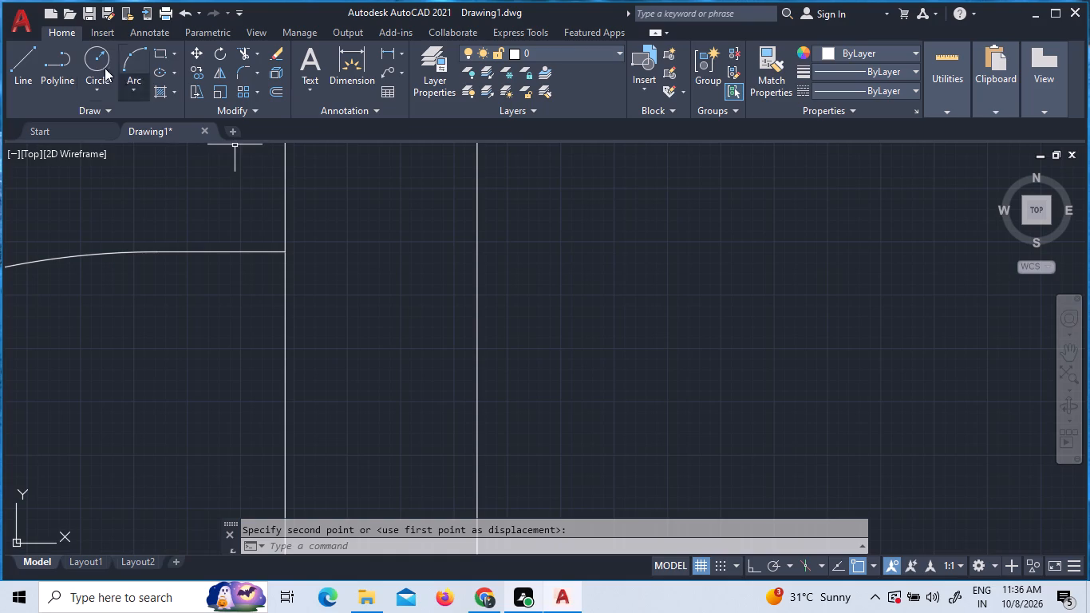
Draw a horizontal jamb line across the left kitchen's inner wall, from the door swing's upper end to the opposite wall face.
{"action": "left_click", "coordinate": [32, 62]}
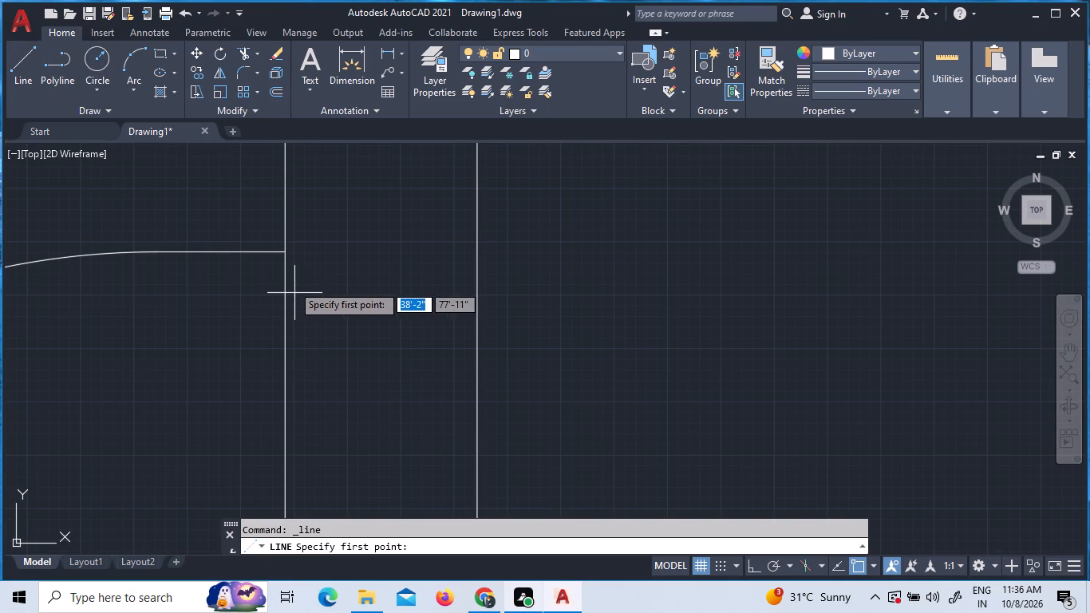
{"action": "left_click", "coordinate": [283, 247]}
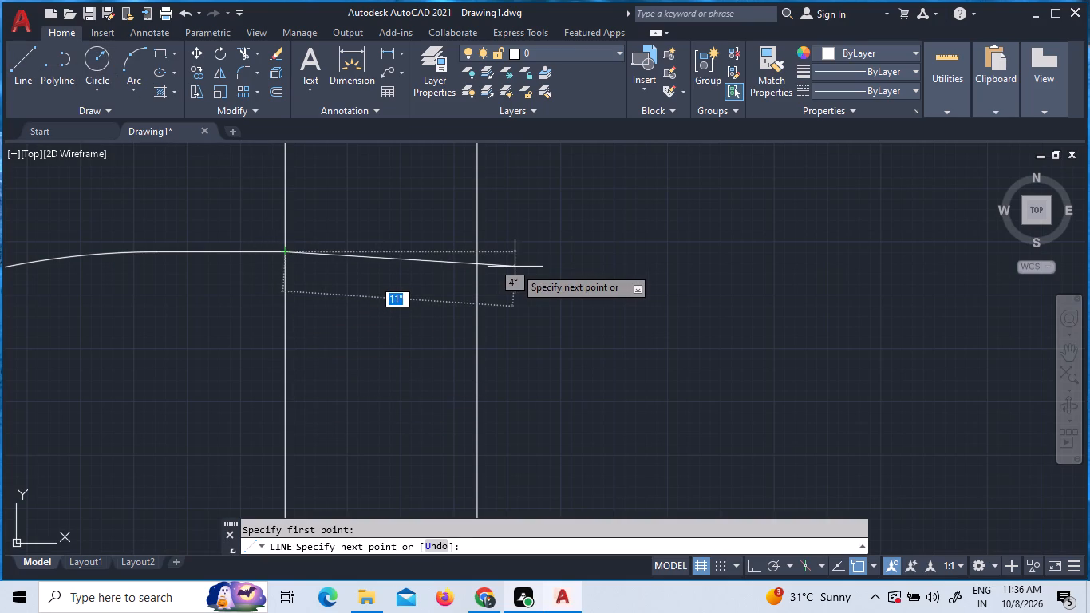
{"action": "key", "text": "F8"}
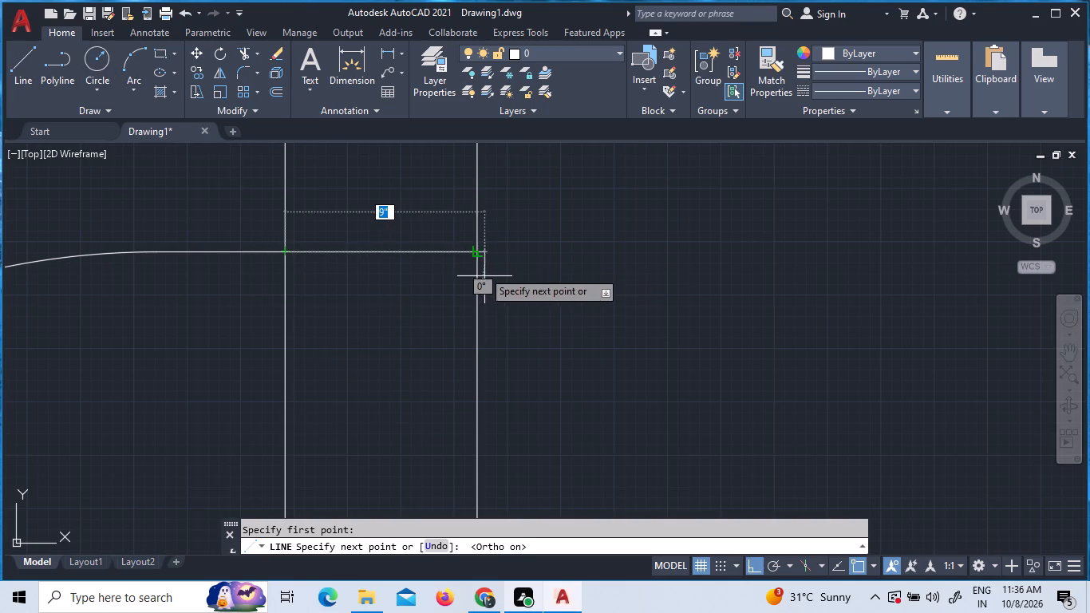
{"action": "left_click", "coordinate": [479, 255]}
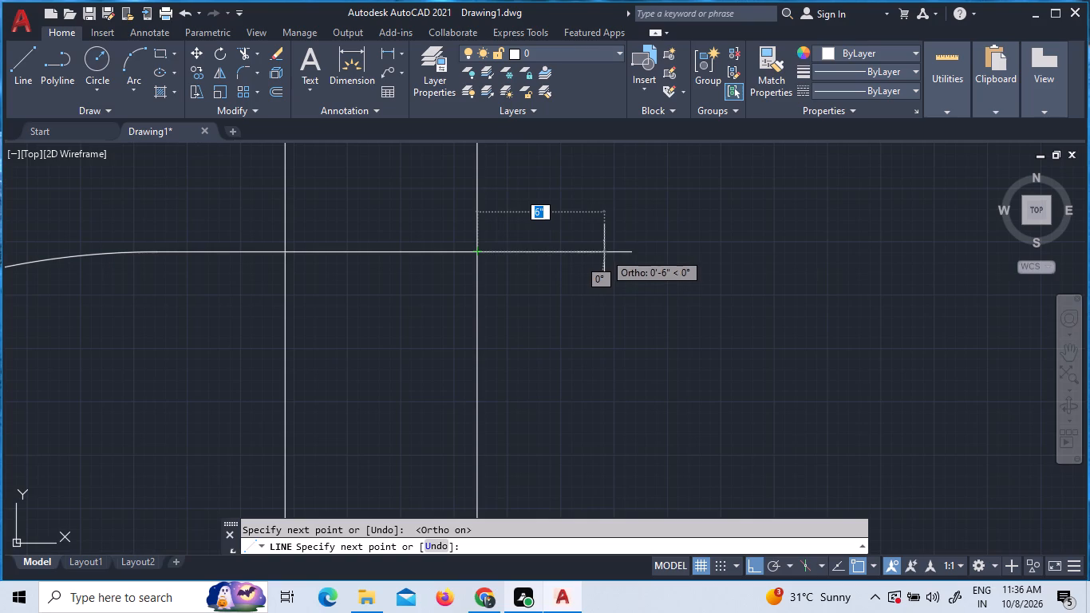
{"action": "key", "text": "Escape"}
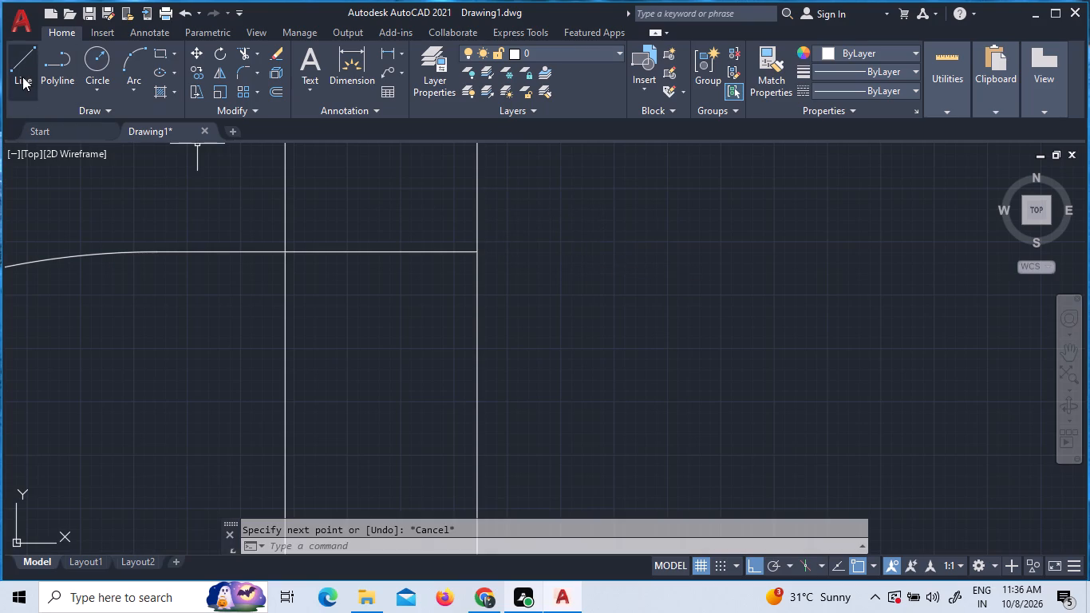
Draw a horizontal jamb line across the right kitchen's inner wall, from the door swing's upper end to the opposite wall face.
{"action": "left_click", "coordinate": [21, 76]}
{"action": "scroll", "coordinate": [242, 288], "scroll_direction": "down", "scroll_amount": 6}
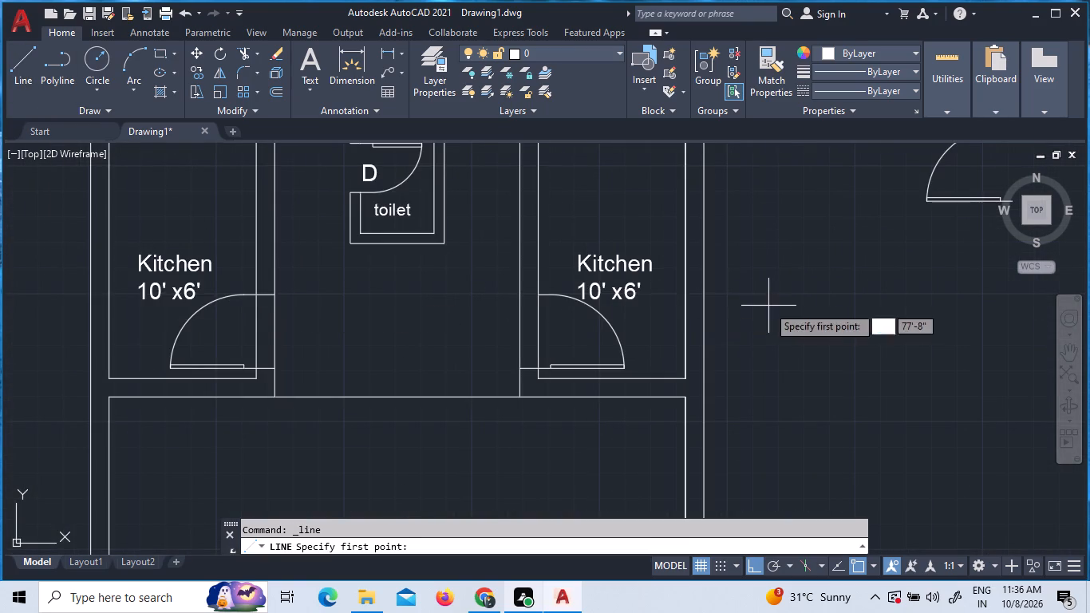
{"action": "scroll", "coordinate": [496, 291], "scroll_direction": "up", "scroll_amount": 1}
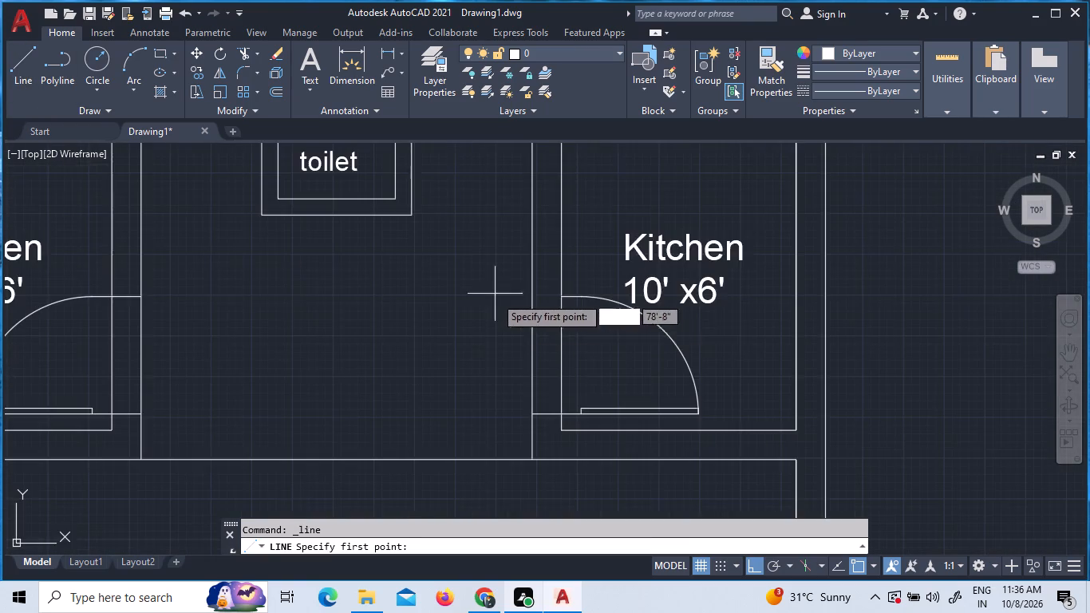
{"action": "scroll", "coordinate": [592, 283], "scroll_direction": "up", "scroll_amount": 4}
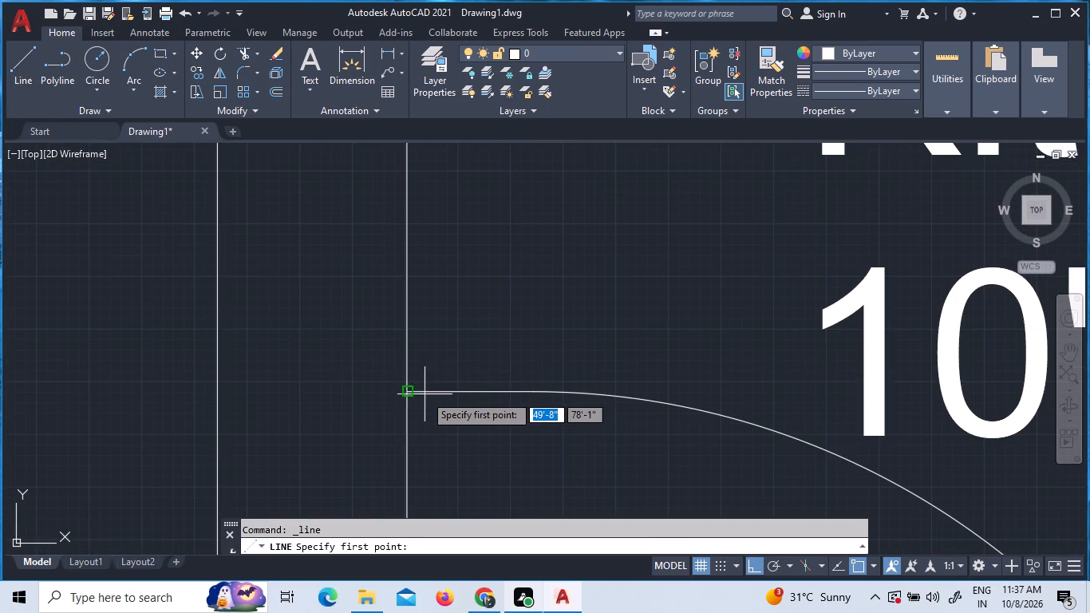
{"action": "left_click", "coordinate": [411, 392]}
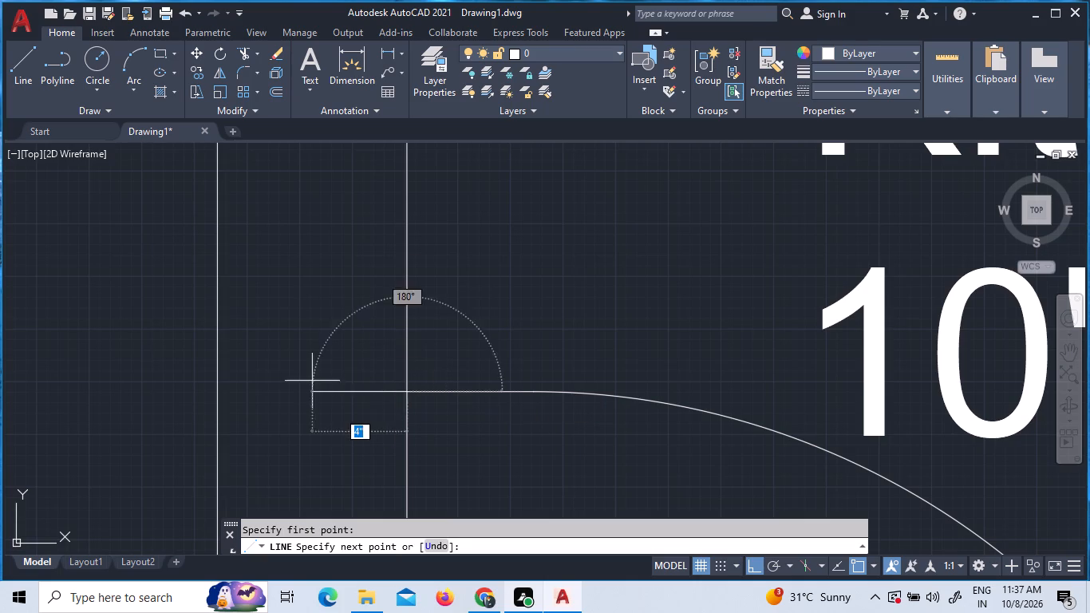
{"action": "left_click", "coordinate": [217, 397]}
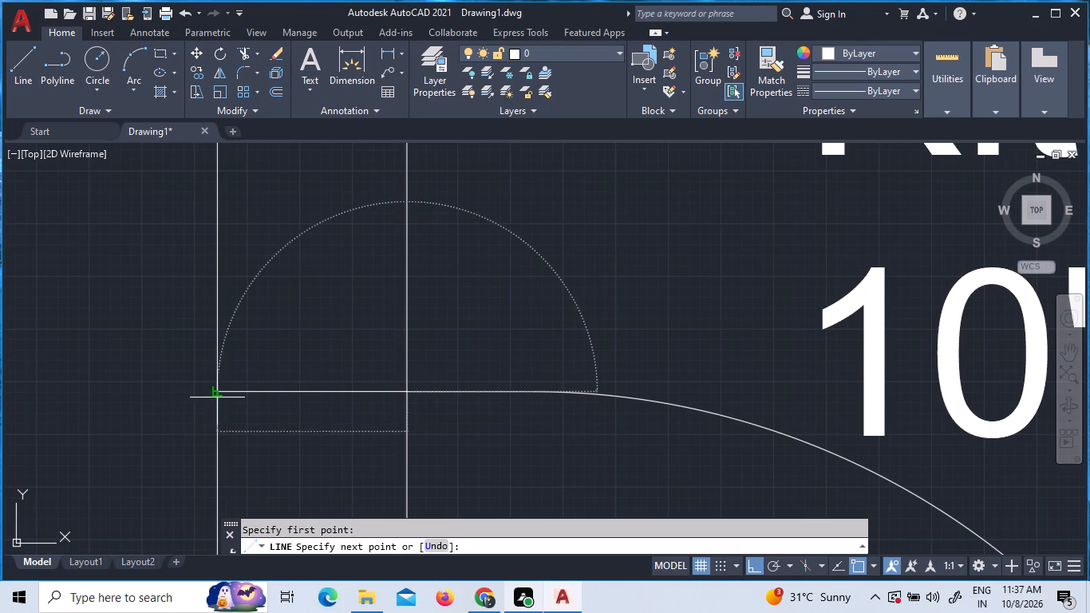
{"action": "scroll", "coordinate": [243, 394], "scroll_direction": "down", "scroll_amount": 6}
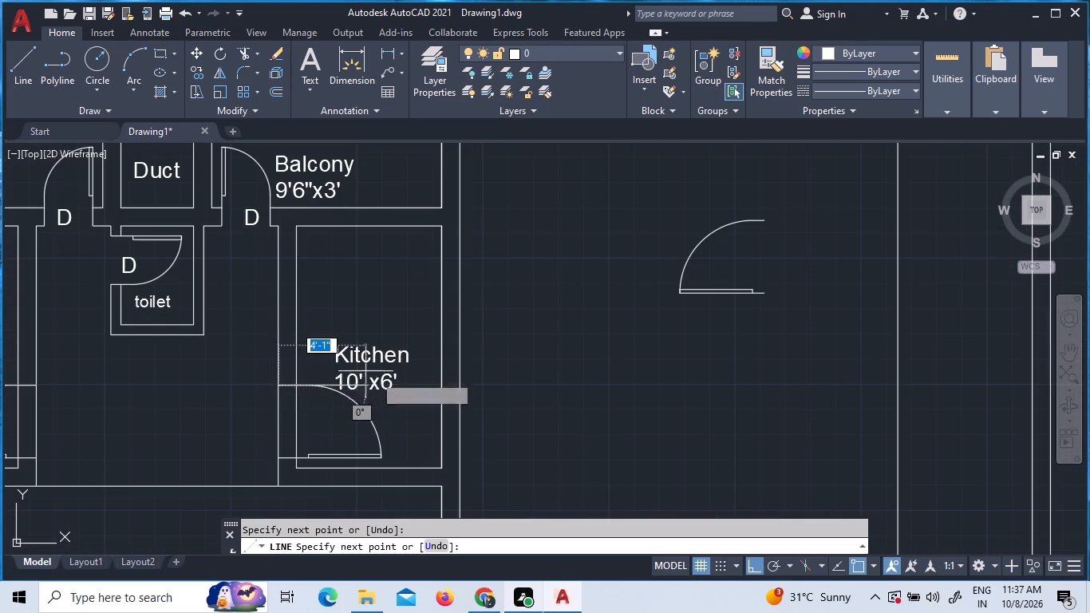
{"action": "key", "text": "Escape"}
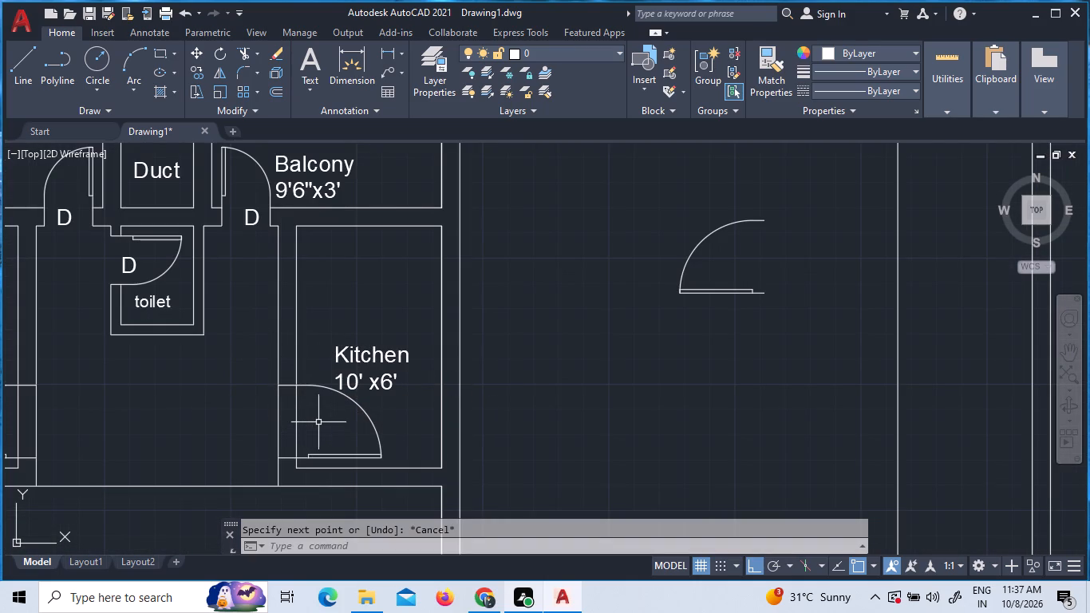
Trim the wall lines between the jamb lines at both kitchen doors to open the doorways.
{"action": "key", "text": "r"}
{"action": "key", "text": "t"}
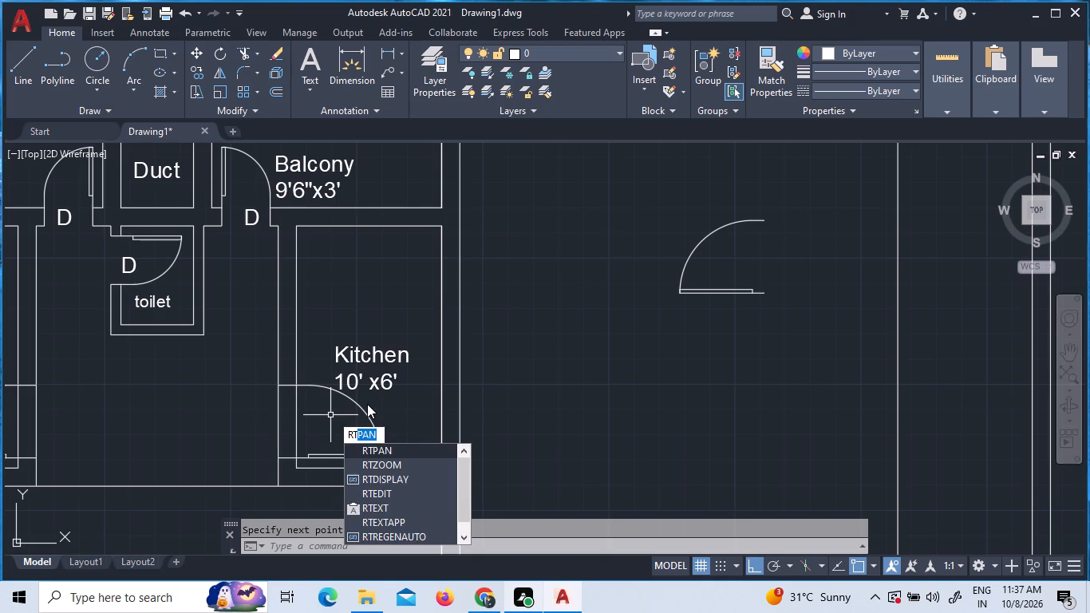
{"action": "key", "text": "BackSpace"}
{"action": "key", "text": "BackSpace"}
{"action": "key", "text": "BackSpace"}
{"action": "key", "text": "BackSpace"}
{"action": "type", "text": "TR"}
{"action": "key", "text": "space"}
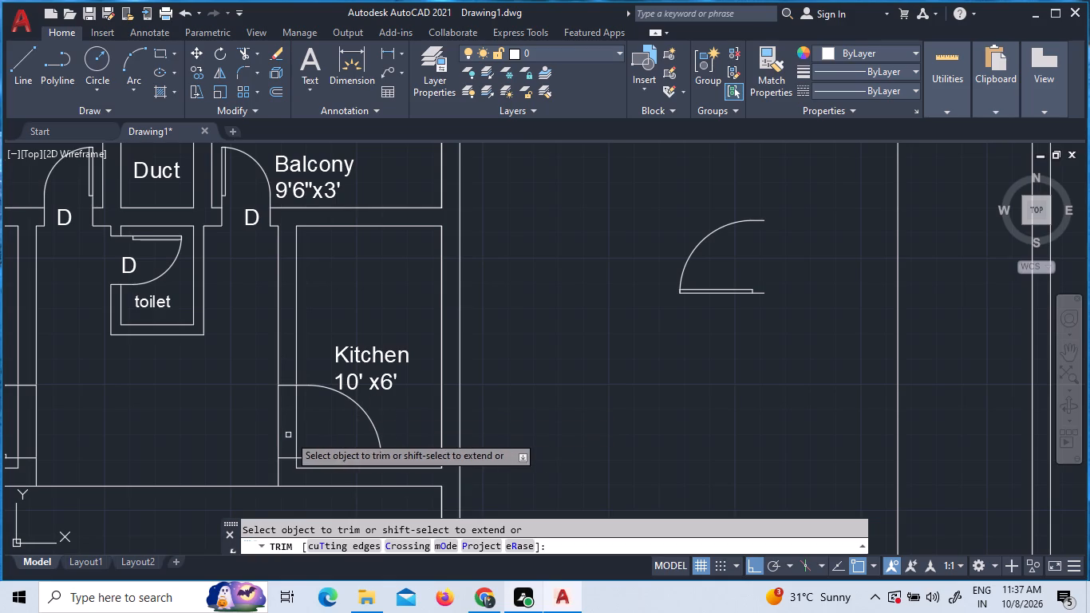
{"action": "left_click_drag", "start_coordinate": [325, 435], "coordinate": [302, 429]}
{"action": "left_click", "coordinate": [192, 403]}
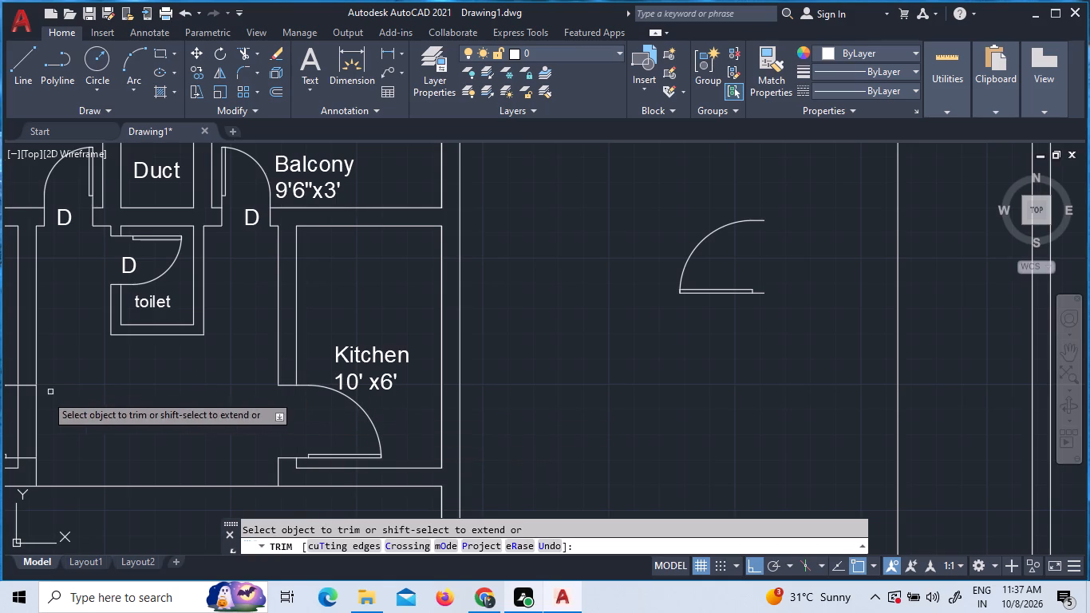
{"action": "left_click", "coordinate": [51, 425]}
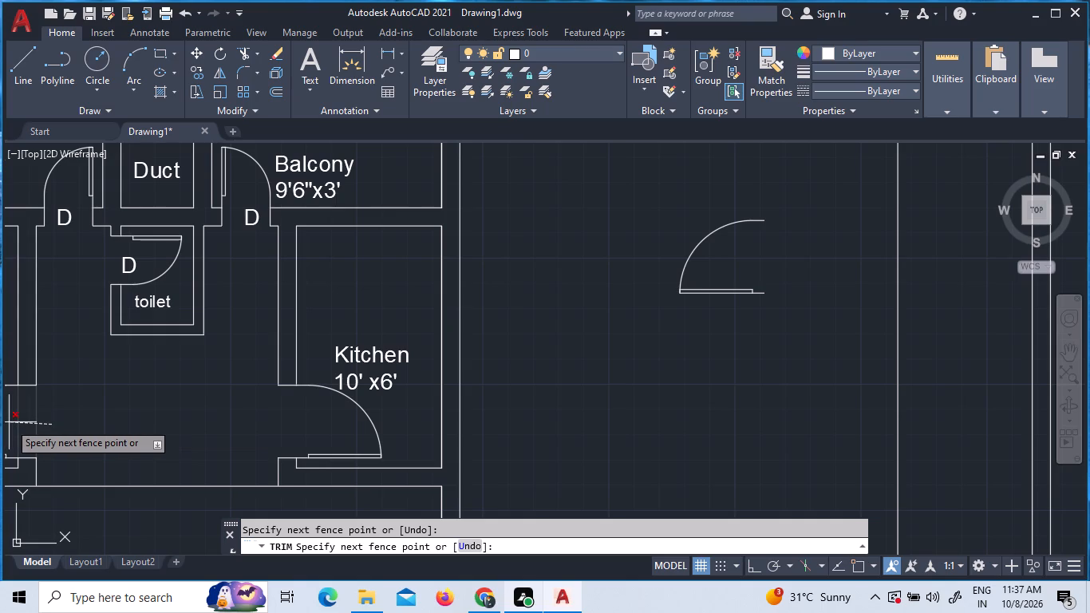
{"action": "left_click", "coordinate": [12, 422]}
{"action": "scroll", "coordinate": [194, 447], "scroll_direction": "down", "scroll_amount": 3}
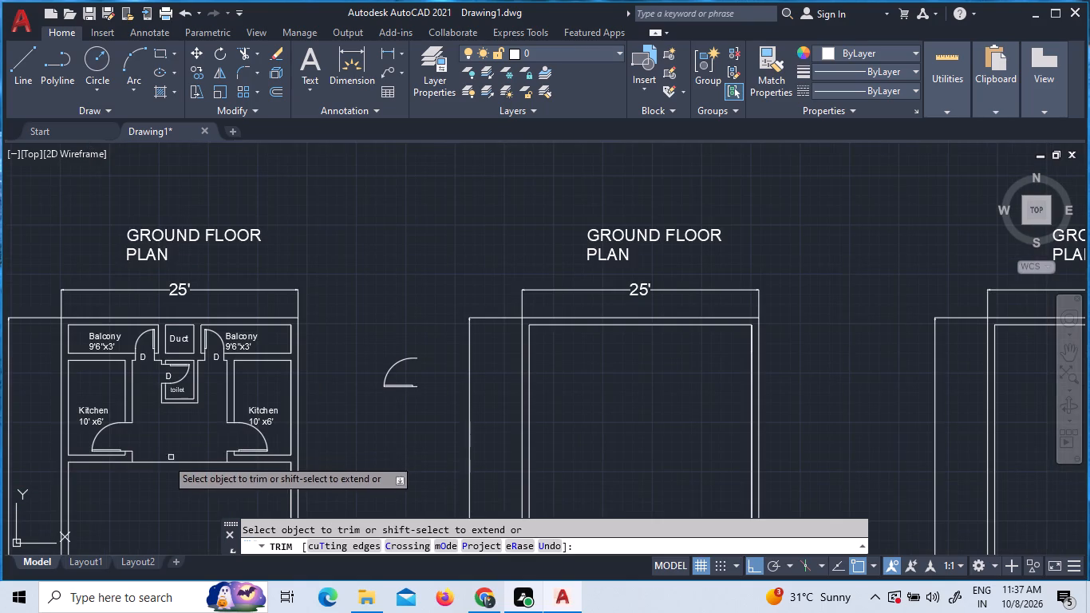
{"action": "scroll", "coordinate": [106, 474], "scroll_direction": "up", "scroll_amount": 1}
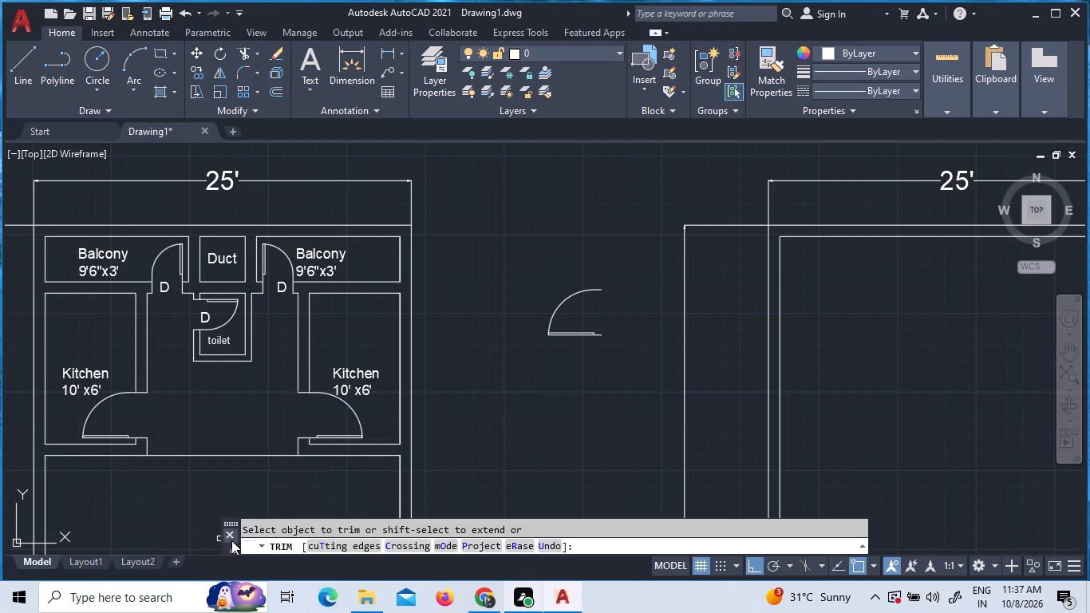
{"action": "key", "text": "Escape"}
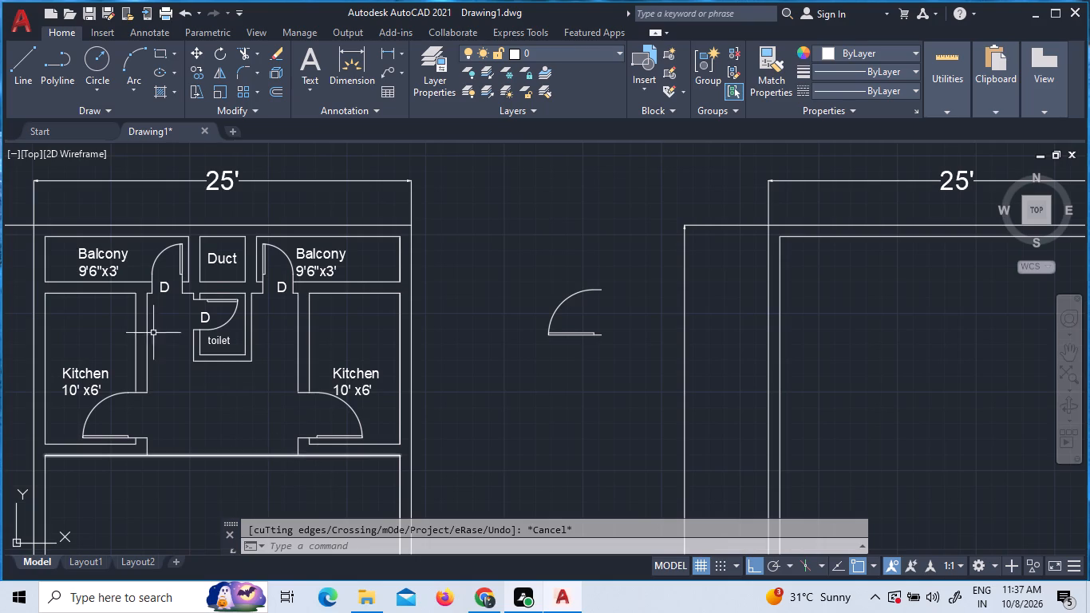
Copy the left balcony door's D label to the left and right kitchen door openings.
{"action": "left_click", "coordinate": [156, 280]}
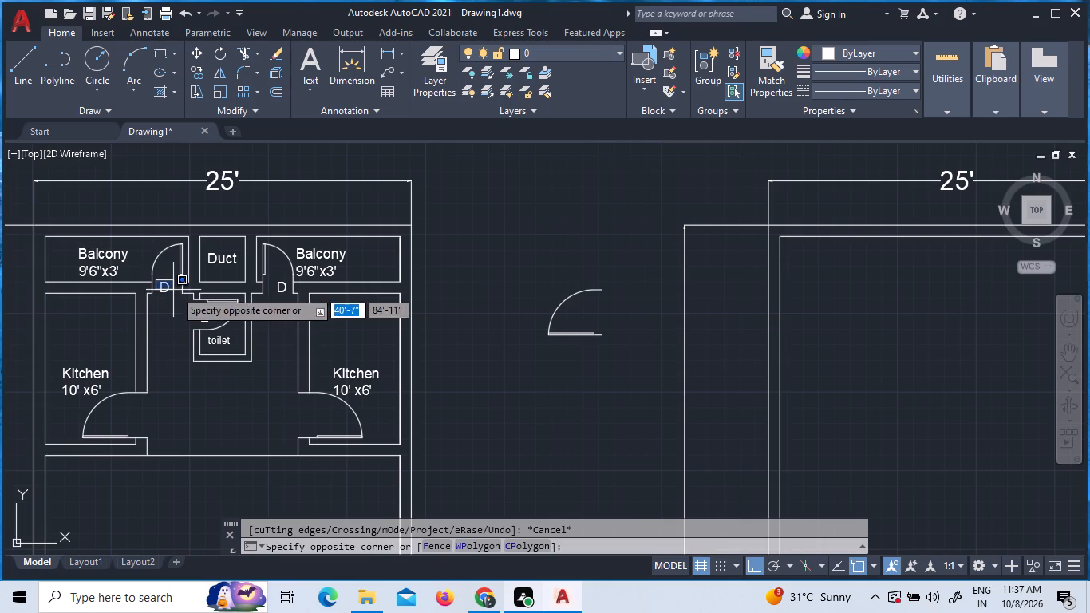
{"action": "left_click", "coordinate": [174, 290]}
{"action": "left_click", "coordinate": [174, 290]}
{"action": "left_click", "coordinate": [167, 287]}
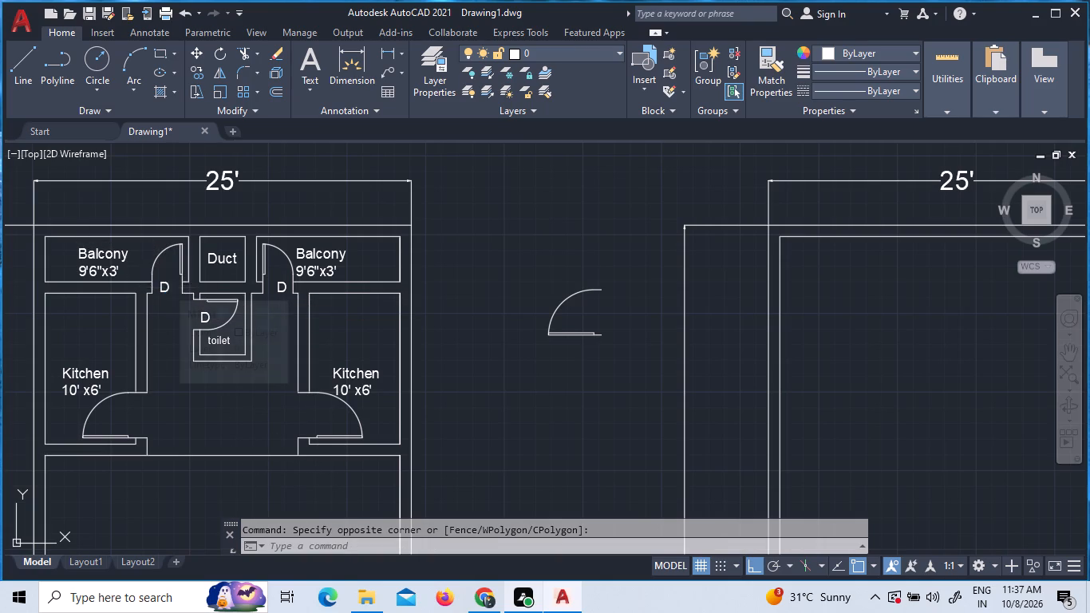
{"action": "right_click", "coordinate": [167, 287]}
{"action": "double_click", "coordinate": [236, 326]}
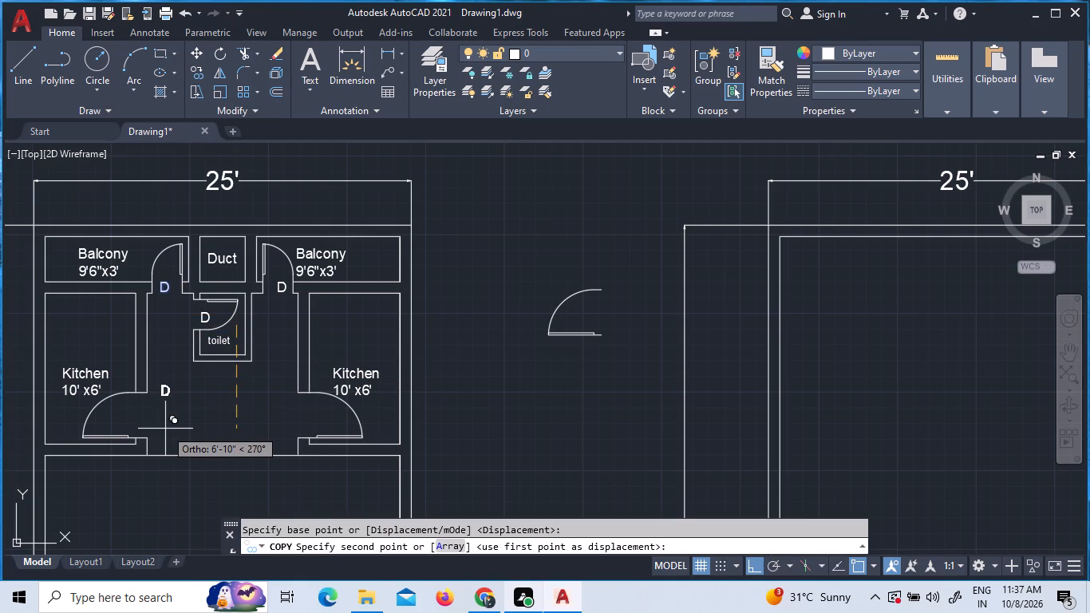
{"action": "key", "text": "F8"}
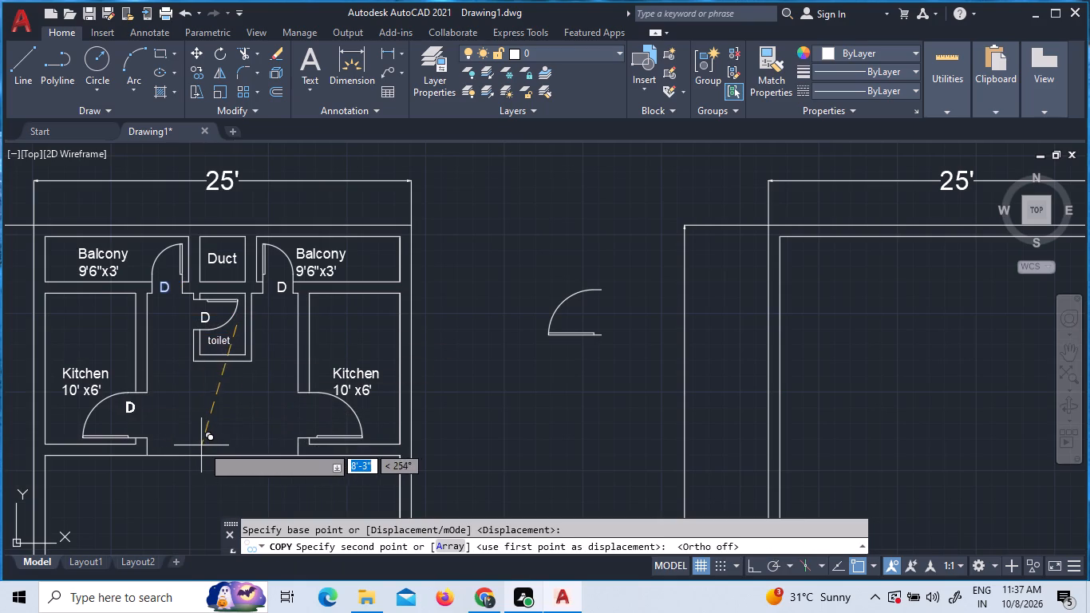
{"action": "left_click", "coordinate": [208, 455]}
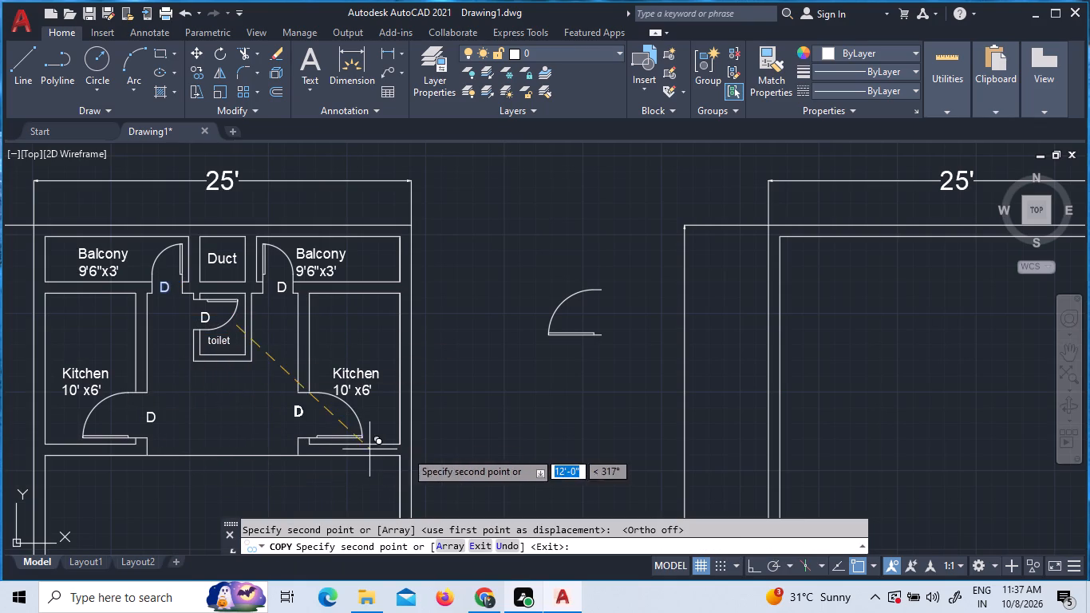
{"action": "left_click", "coordinate": [386, 454]}
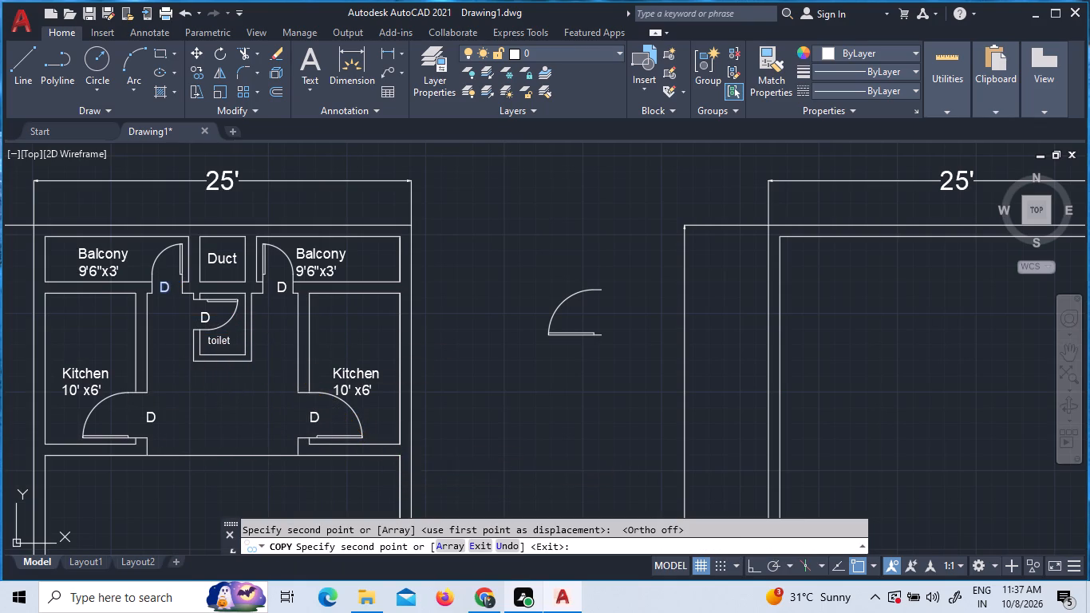
{"action": "key", "text": "Escape"}
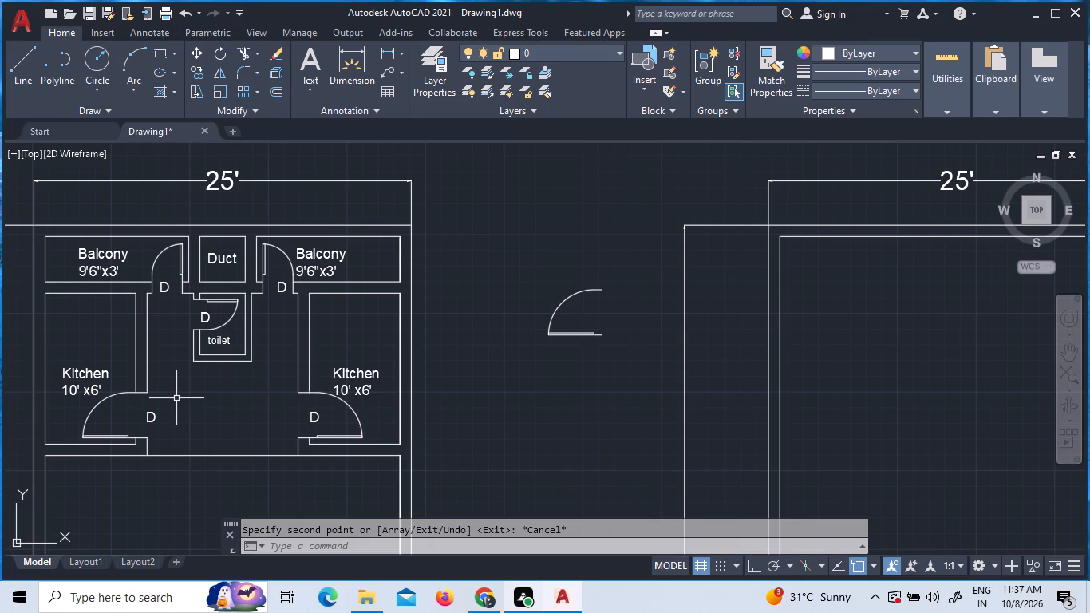
Insert two Window - Imperial blocks, one at the first plan's right outer wall and one above the spare door block.
{"action": "middle_click_drag", "start_coordinate": [164, 500], "coordinate": [164, 456]}
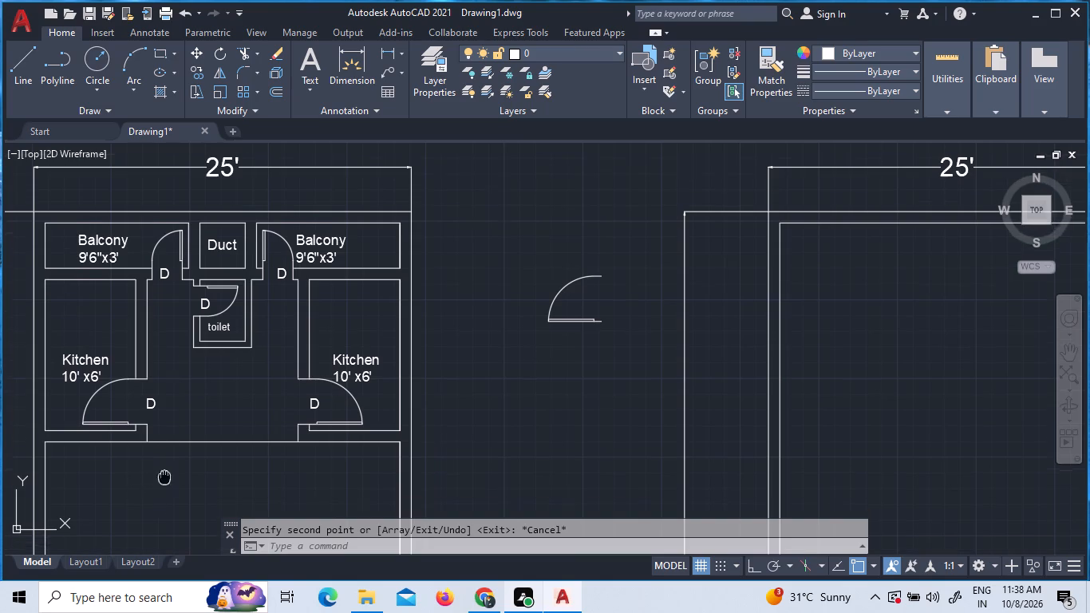
{"action": "middle_click_drag", "start_coordinate": [164, 456], "coordinate": [179, 324]}
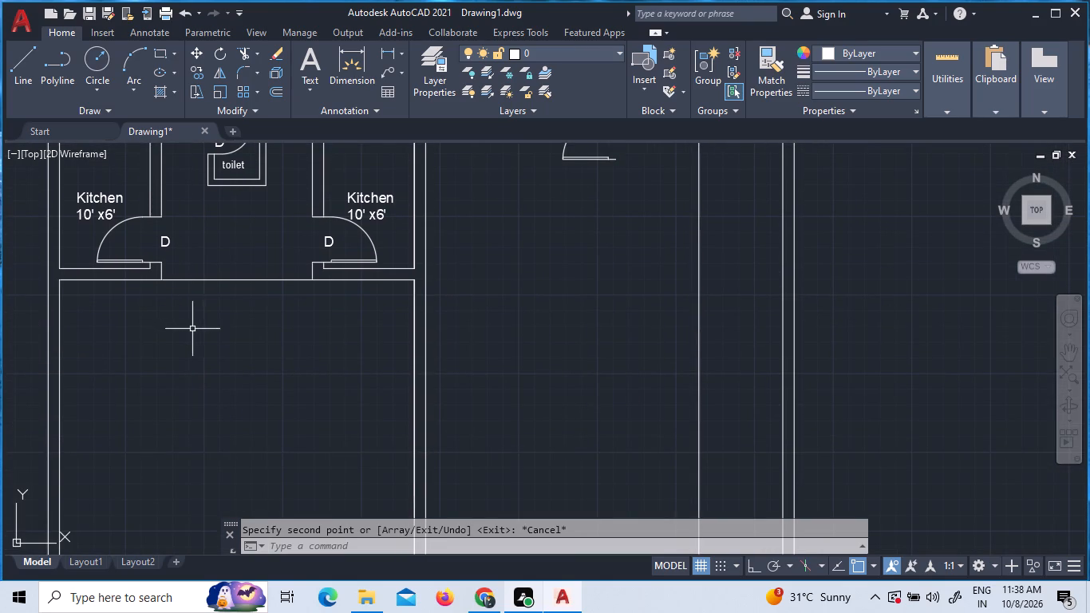
{"action": "middle_click_drag", "start_coordinate": [221, 265], "coordinate": [213, 462]}
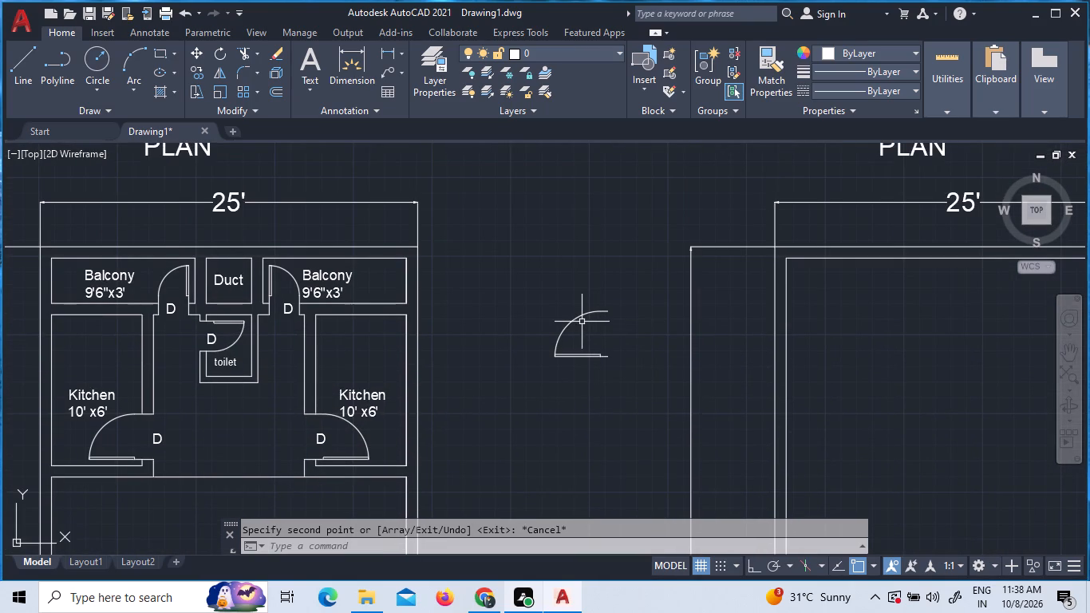
{"action": "key", "text": "t"}
{"action": "key", "text": "p"}
{"action": "key", "text": "Return"}
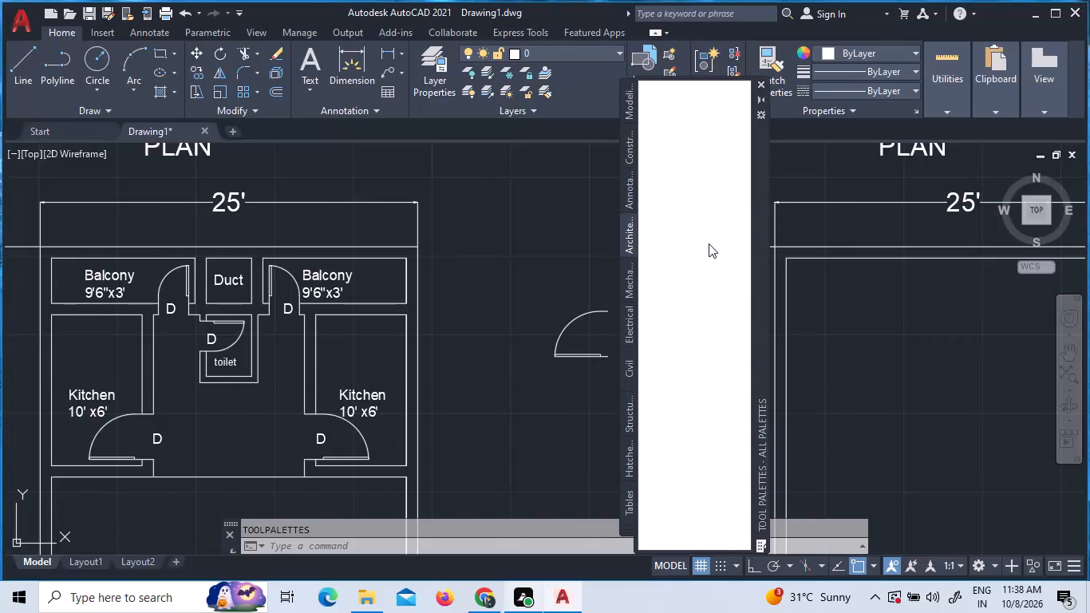
{"action": "left_click_drag", "start_coordinate": [703, 151], "coordinate": [559, 233]}
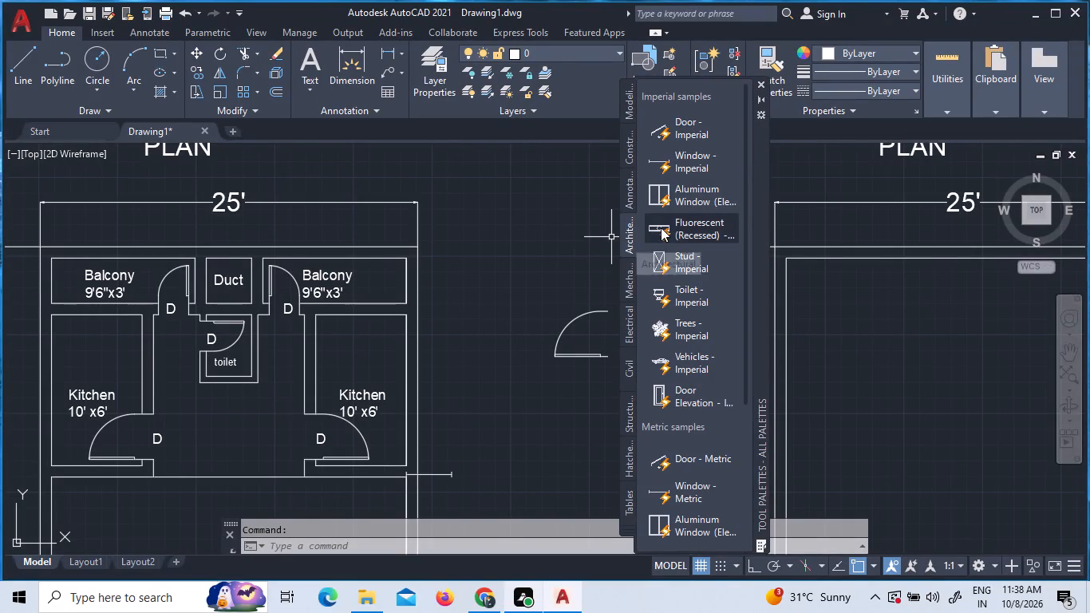
{"action": "left_click_drag", "start_coordinate": [681, 160], "coordinate": [530, 259]}
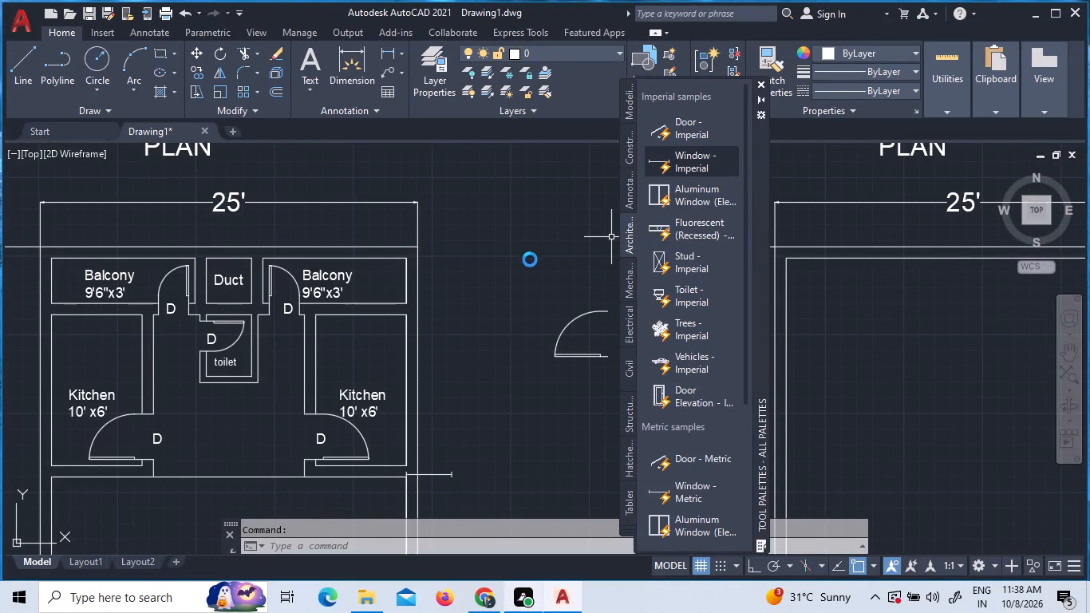
{"action": "left_click_drag", "start_coordinate": [530, 259], "coordinate": [530, 262]}
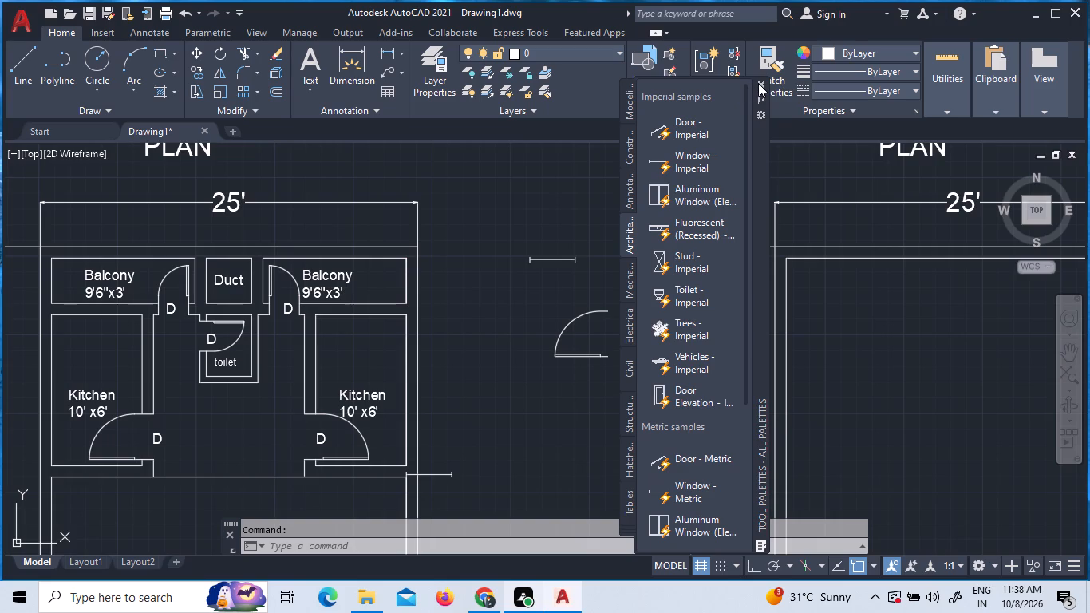
{"action": "left_click", "coordinate": [758, 83]}
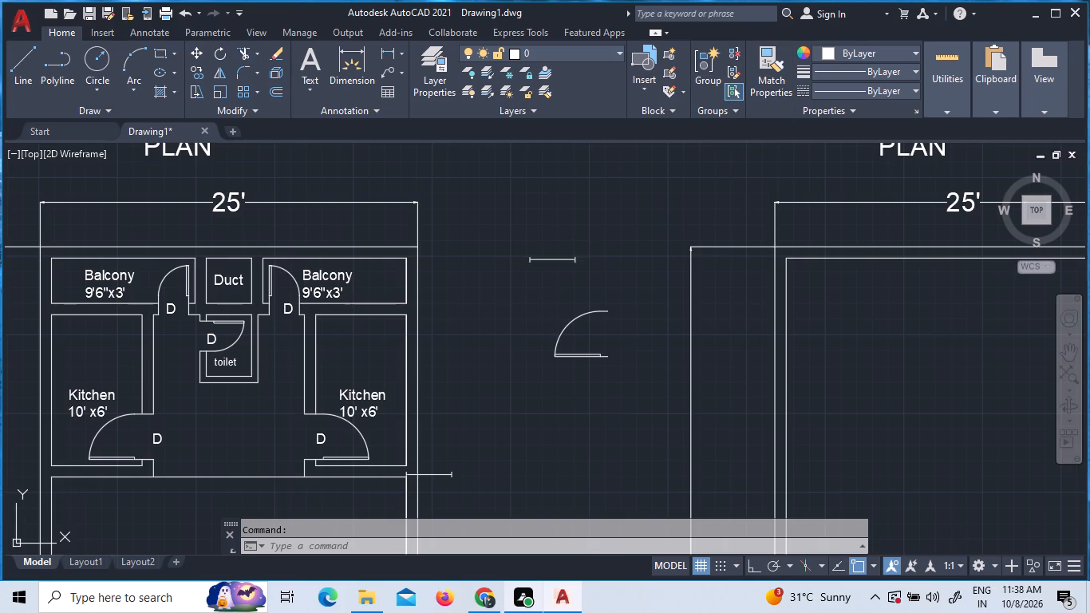
Stretch the wall thickness of the window block above the spare door to 6".
{"action": "left_click", "coordinate": [555, 261]}
{"action": "scroll", "coordinate": [545, 263], "scroll_direction": "up", "scroll_amount": 3}
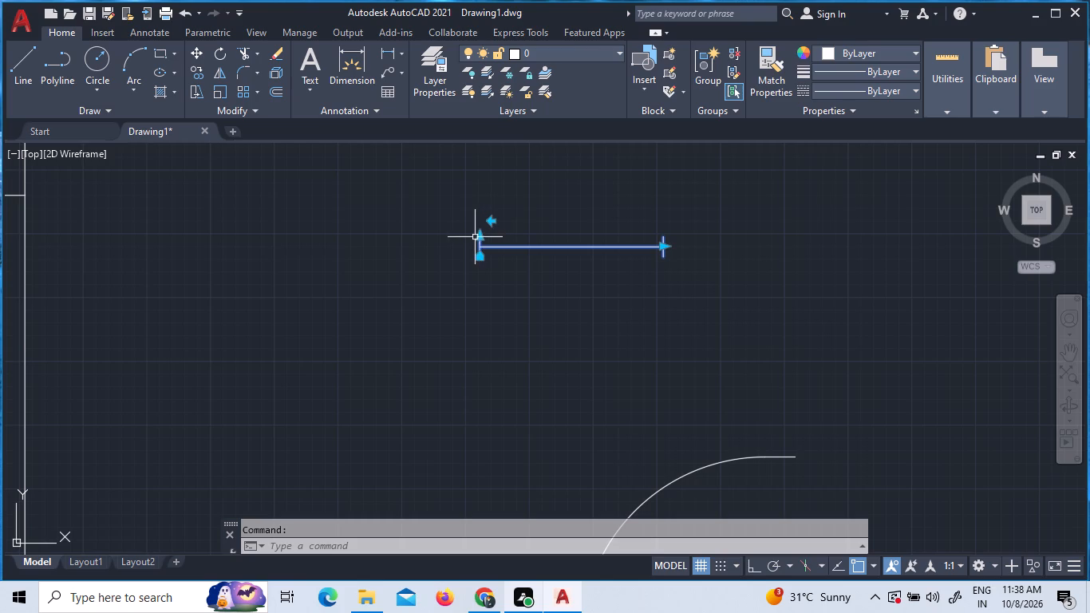
{"action": "left_click", "coordinate": [483, 235]}
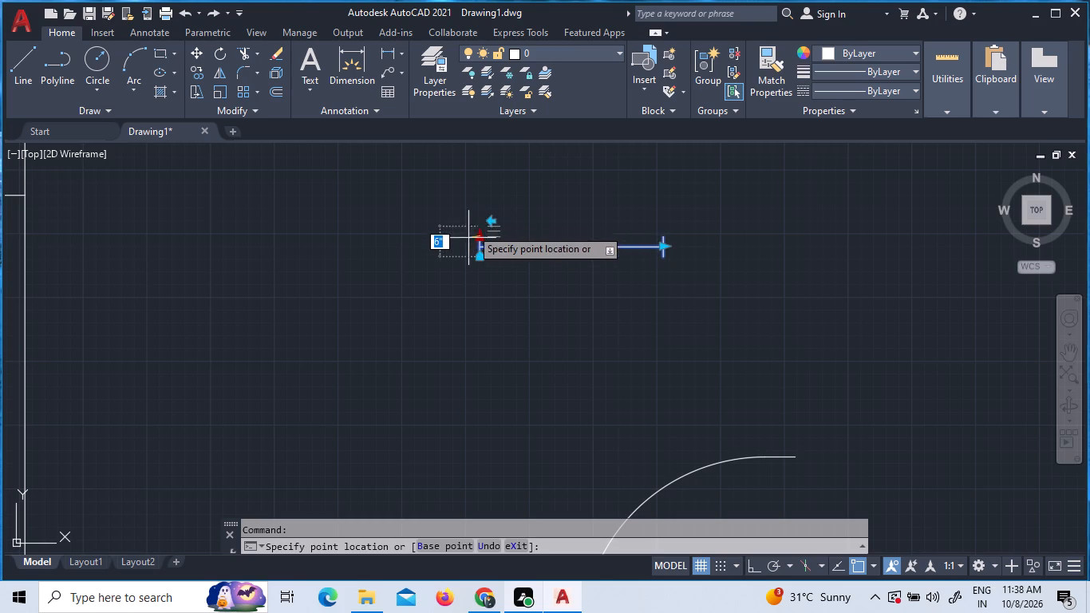
{"action": "scroll", "coordinate": [471, 254], "scroll_direction": "up", "scroll_amount": 2}
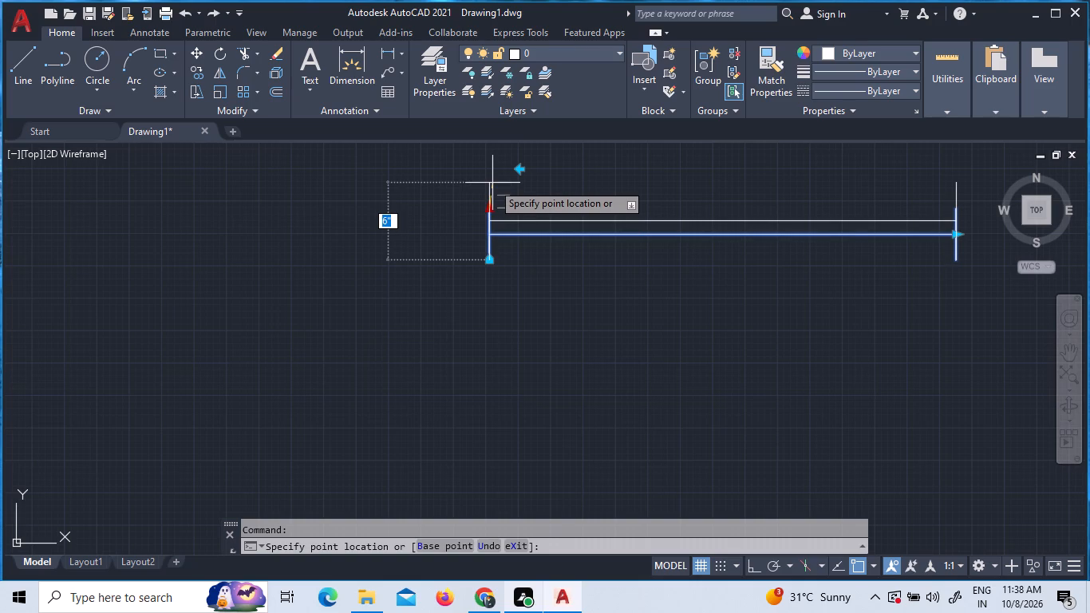
{"action": "left_click", "coordinate": [492, 183]}
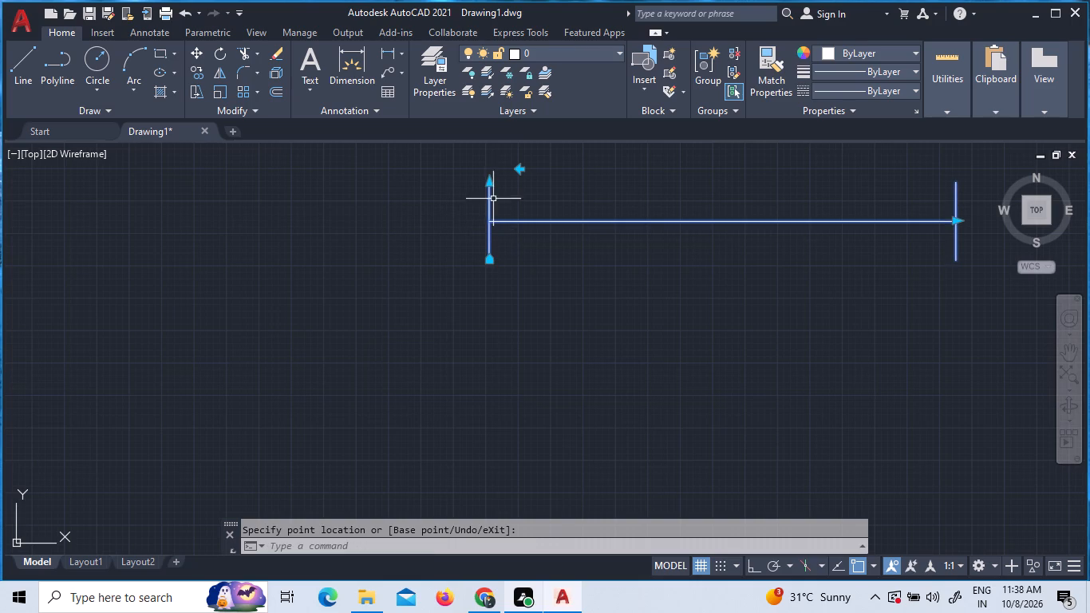
Shift the spare window block down about 2" and flip it horizontally.
{"action": "left_click", "coordinate": [487, 263]}
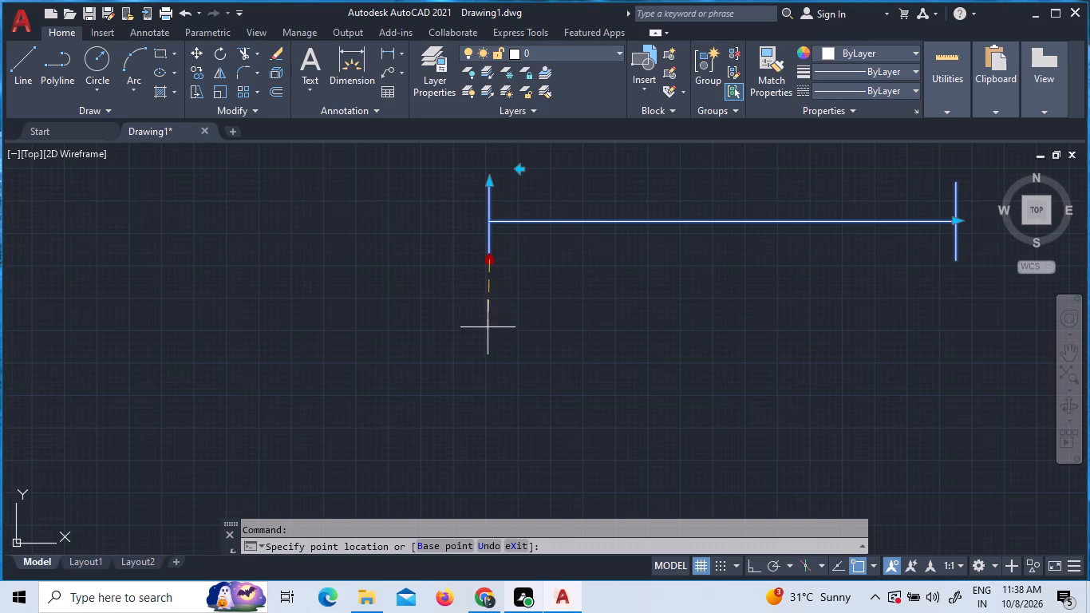
{"action": "left_click", "coordinate": [491, 285]}
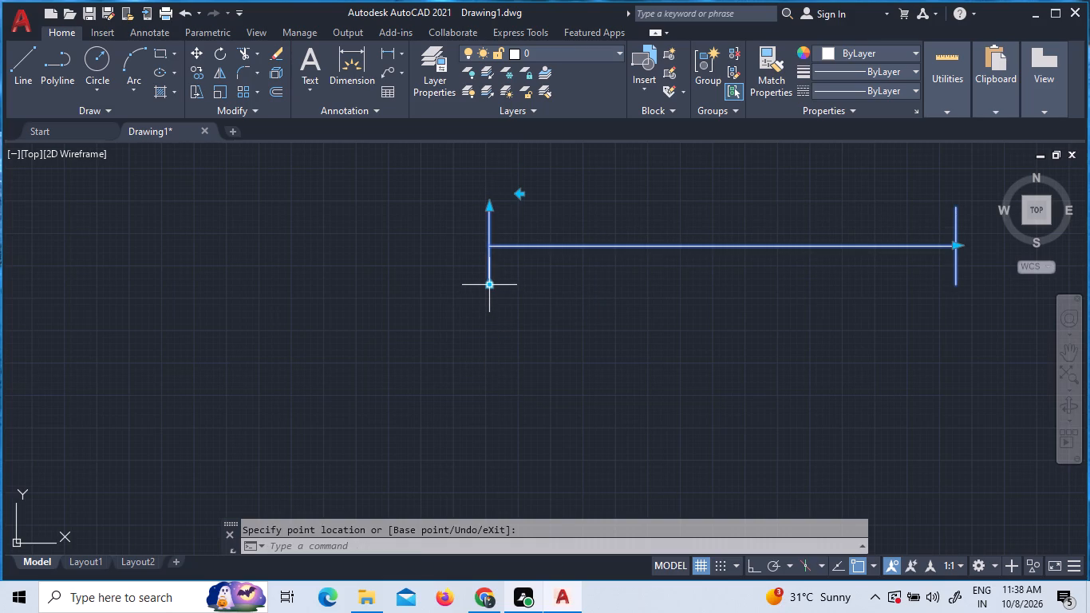
{"action": "left_click", "coordinate": [519, 196]}
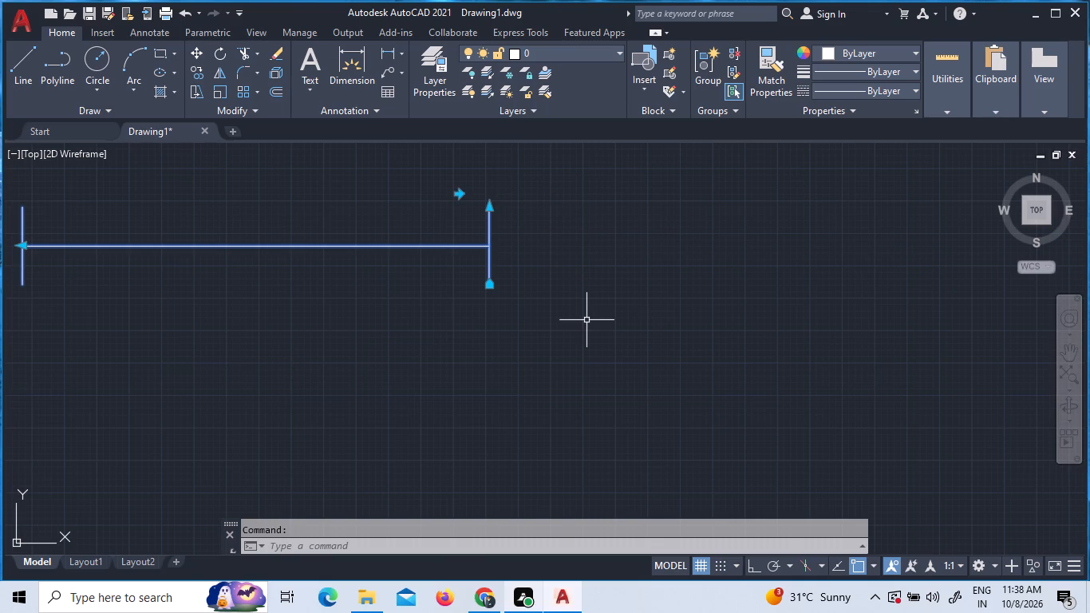
Rotate the spare window block 270° about its lower right end so it stands vertical.
{"action": "scroll", "coordinate": [586, 321], "scroll_direction": "down", "scroll_amount": 4}
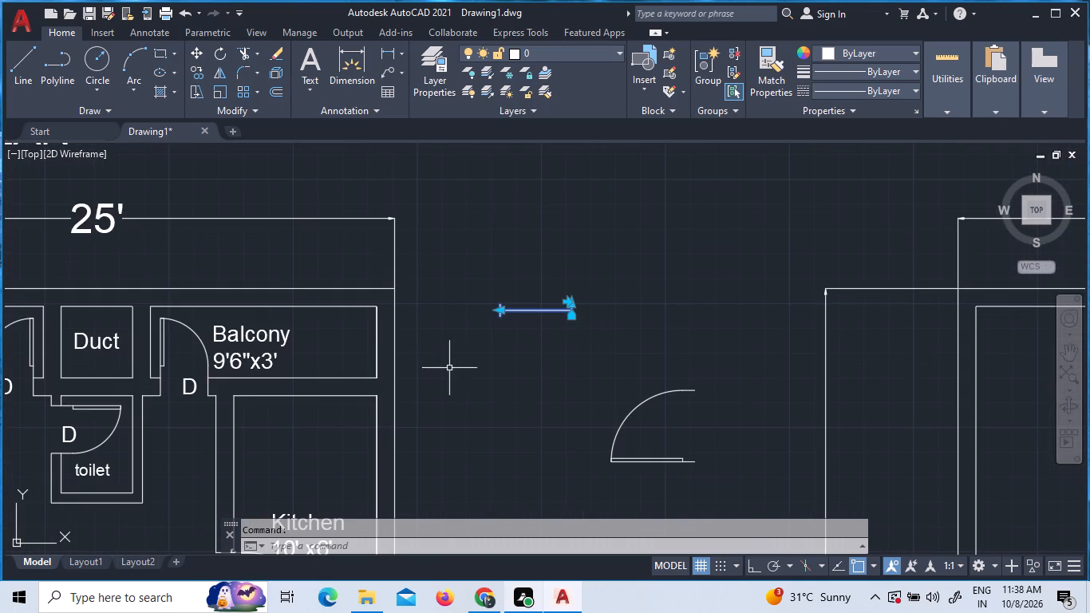
{"action": "key", "text": "r"}
{"action": "key", "text": "o"}
{"action": "key", "text": "Return"}
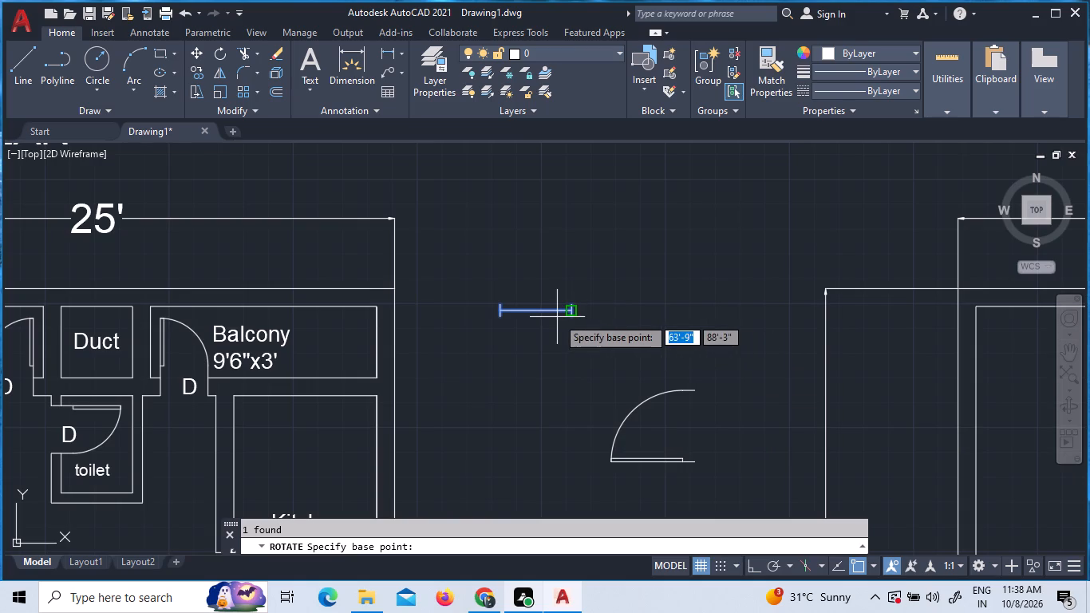
{"action": "left_click", "coordinate": [574, 316]}
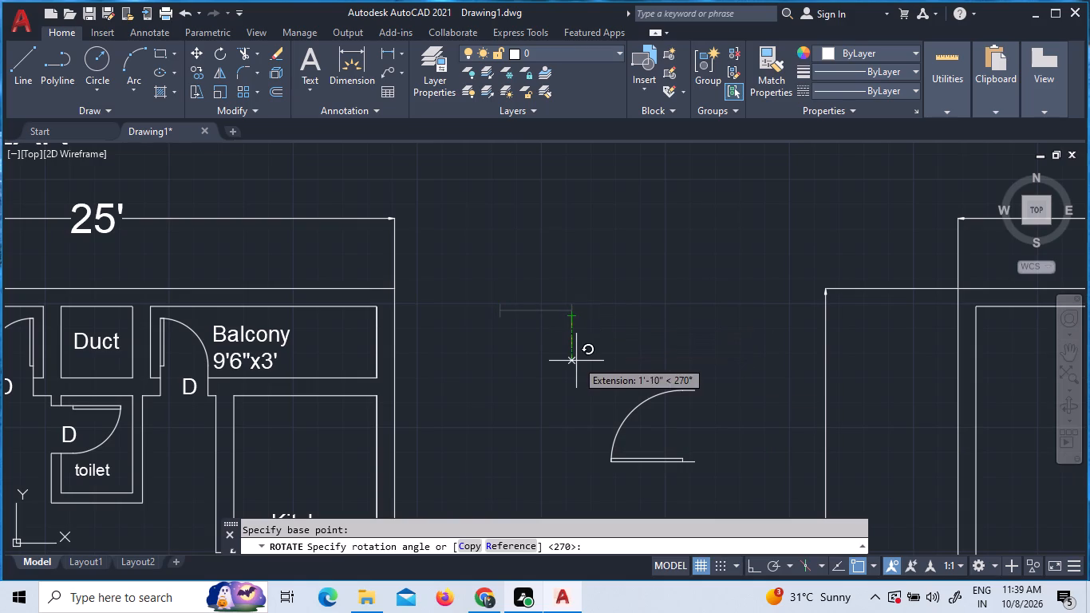
{"action": "key", "text": "F8"}
{"action": "left_click", "coordinate": [578, 371]}
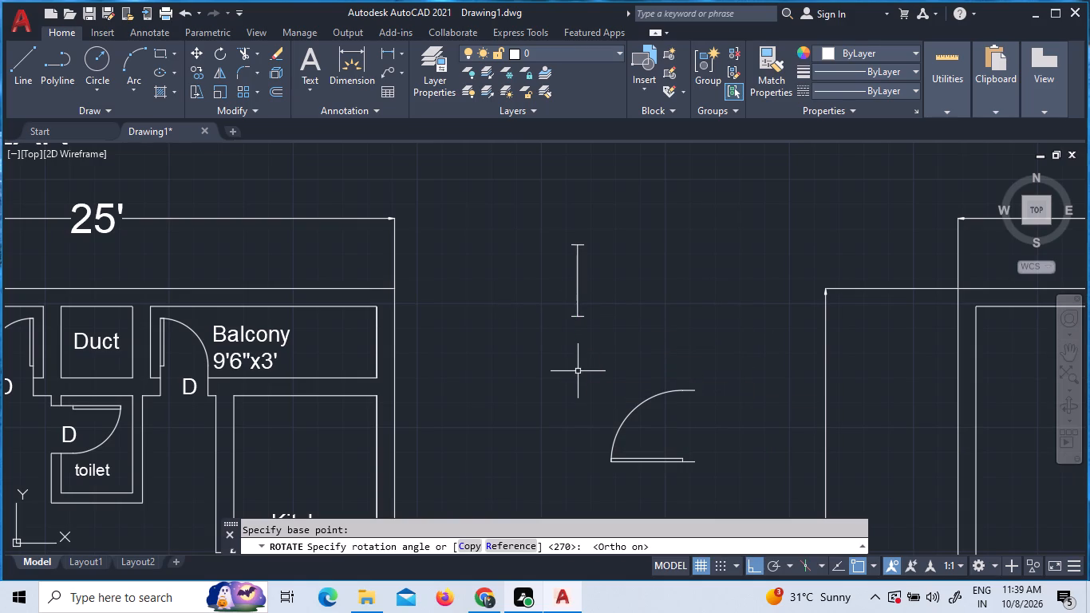
Copy the vertical window block from its lower end onto the left kitchen's outer wall, snapping to the inner wall face.
{"action": "left_click", "coordinate": [583, 273]}
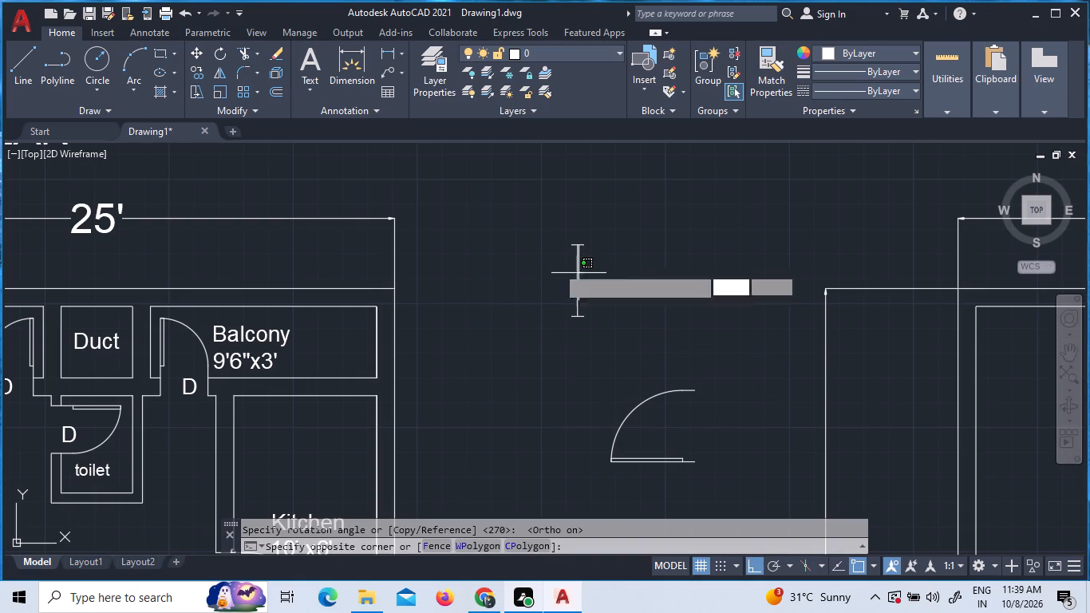
{"action": "left_click", "coordinate": [539, 263]}
{"action": "right_click", "coordinate": [539, 263]}
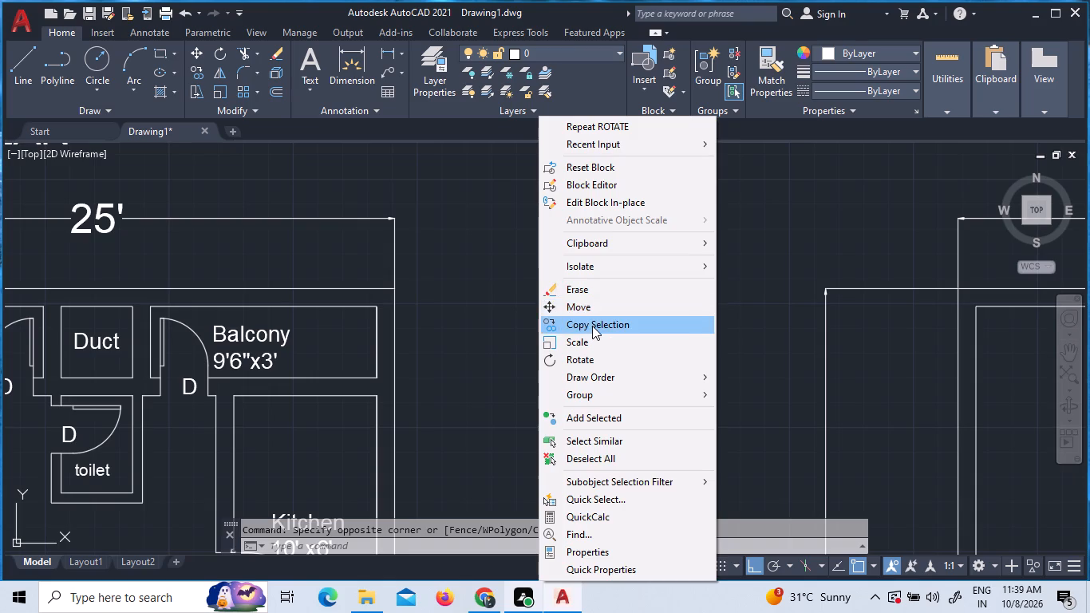
{"action": "left_click", "coordinate": [592, 326]}
{"action": "left_click", "coordinate": [588, 316]}
{"action": "scroll", "coordinate": [380, 350], "scroll_direction": "down", "scroll_amount": 2}
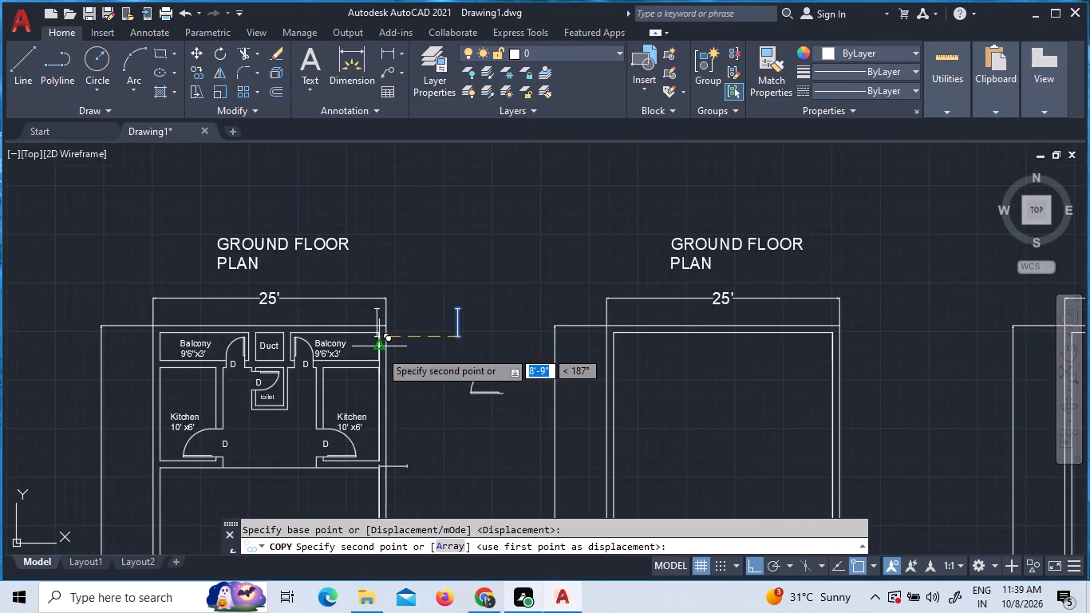
{"action": "scroll", "coordinate": [380, 350], "scroll_direction": "down", "scroll_amount": 2}
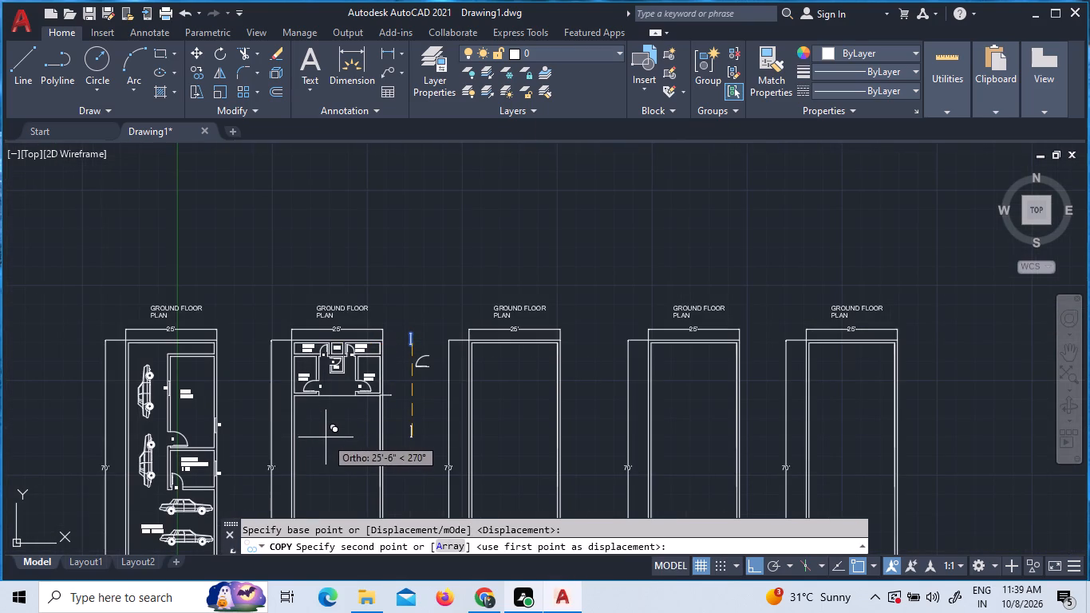
{"action": "key", "text": "F8"}
{"action": "scroll", "coordinate": [278, 366], "scroll_direction": "up", "scroll_amount": 2}
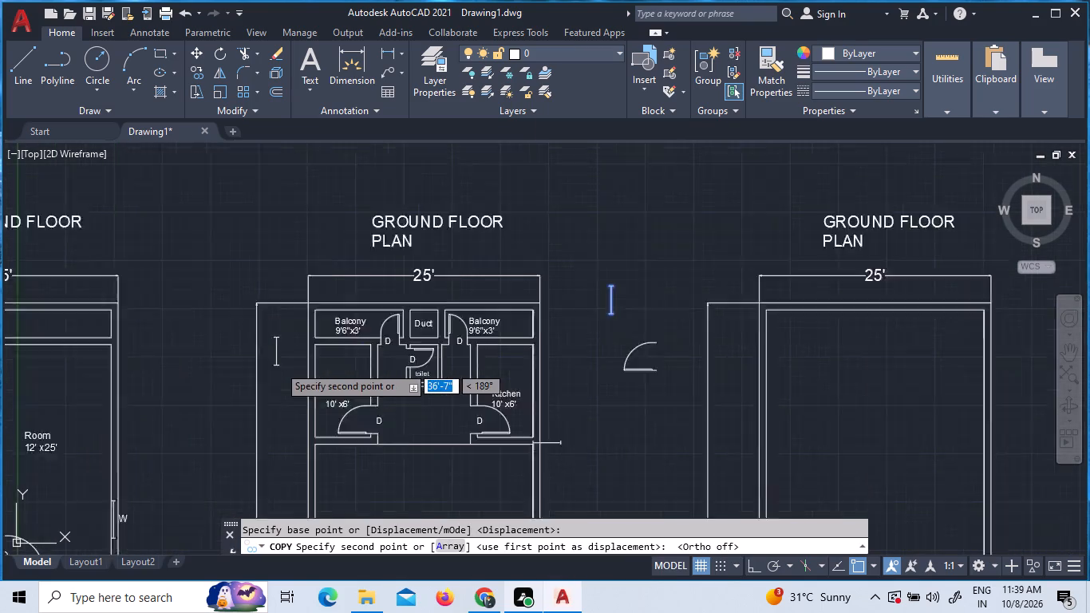
{"action": "scroll", "coordinate": [278, 366], "scroll_direction": "up", "scroll_amount": 1}
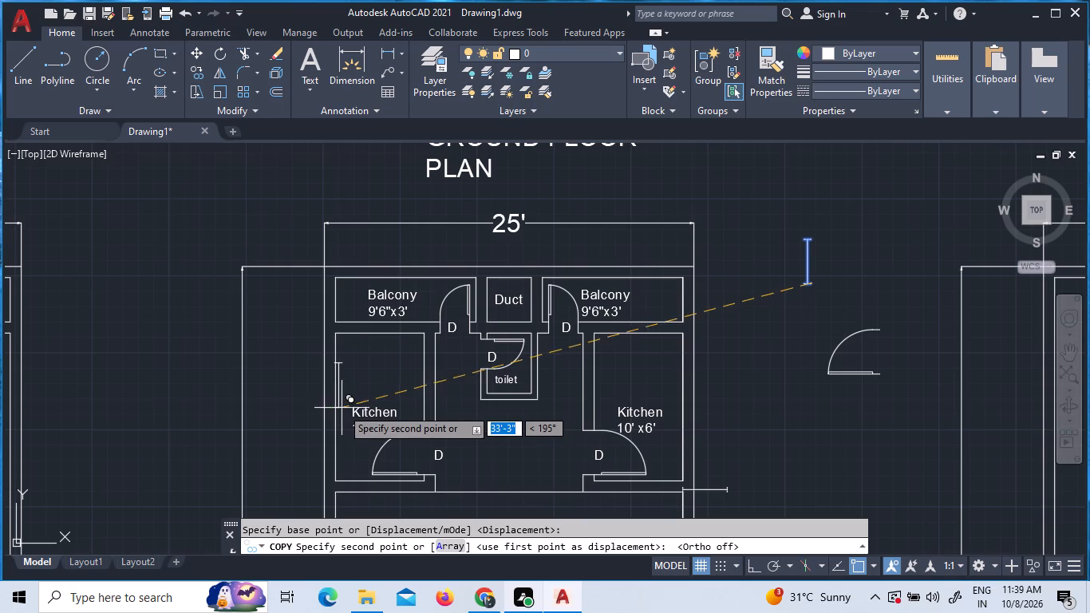
{"action": "scroll", "coordinate": [326, 414], "scroll_direction": "up", "scroll_amount": 3}
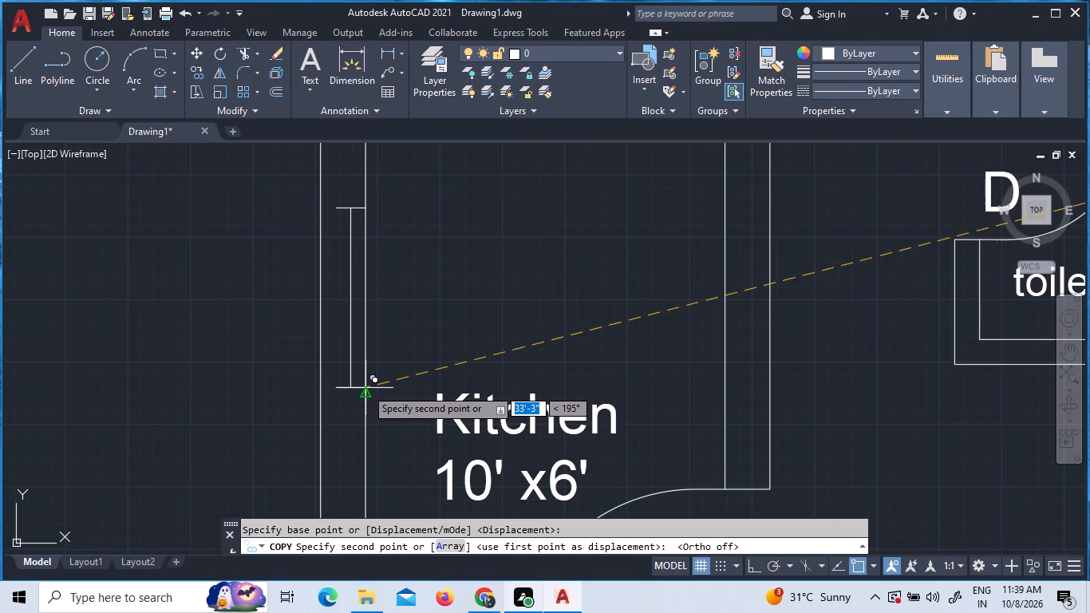
{"action": "left_click", "coordinate": [365, 388]}
Place two more copies of the window block at the upper end of the apartment plan's right outer wall.
{"action": "scroll", "coordinate": [381, 308], "scroll_direction": "down", "scroll_amount": 2}
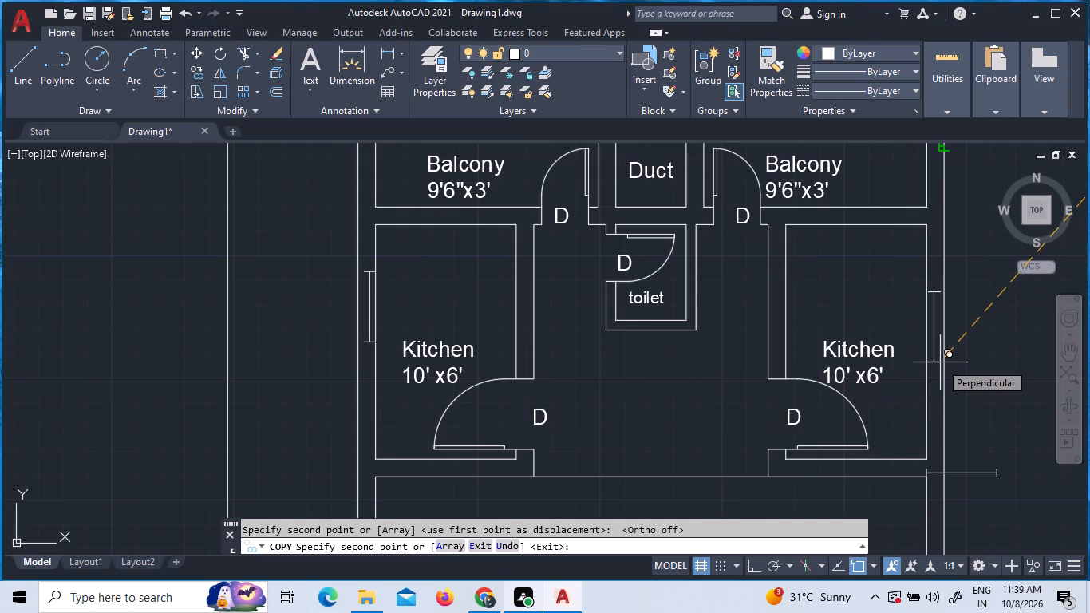
{"action": "left_click", "coordinate": [941, 362]}
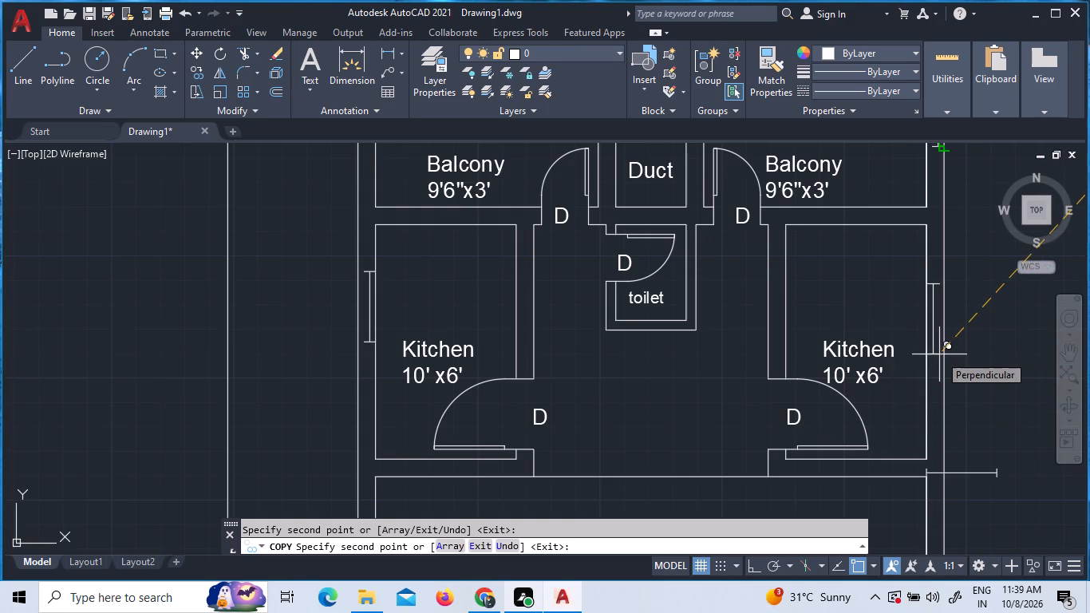
{"action": "left_click", "coordinate": [939, 354]}
{"action": "scroll", "coordinate": [942, 359], "scroll_direction": "down", "scroll_amount": 3}
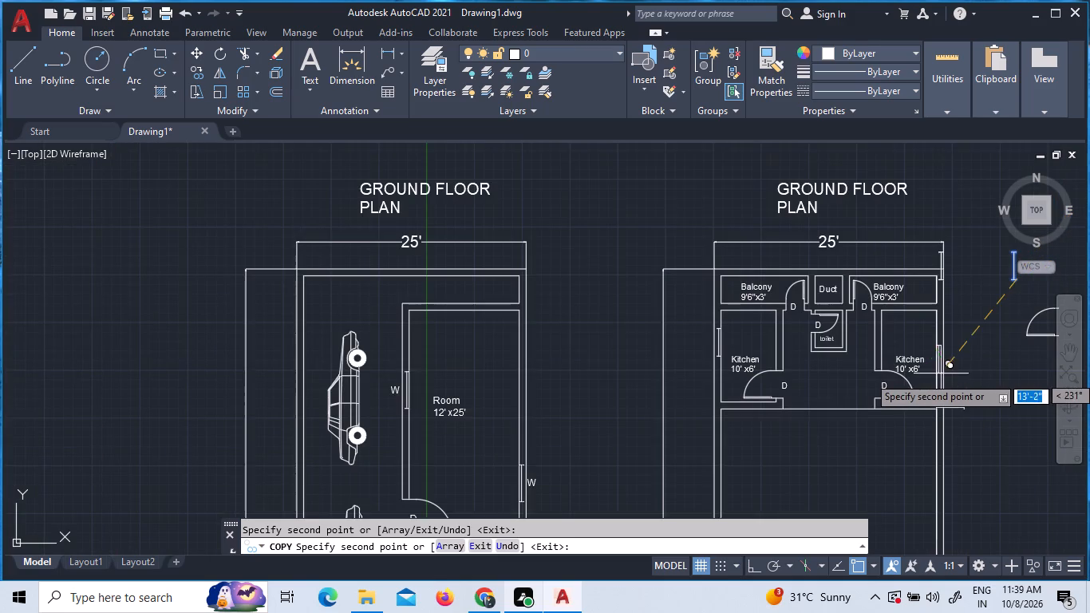
{"action": "key", "text": "Escape"}
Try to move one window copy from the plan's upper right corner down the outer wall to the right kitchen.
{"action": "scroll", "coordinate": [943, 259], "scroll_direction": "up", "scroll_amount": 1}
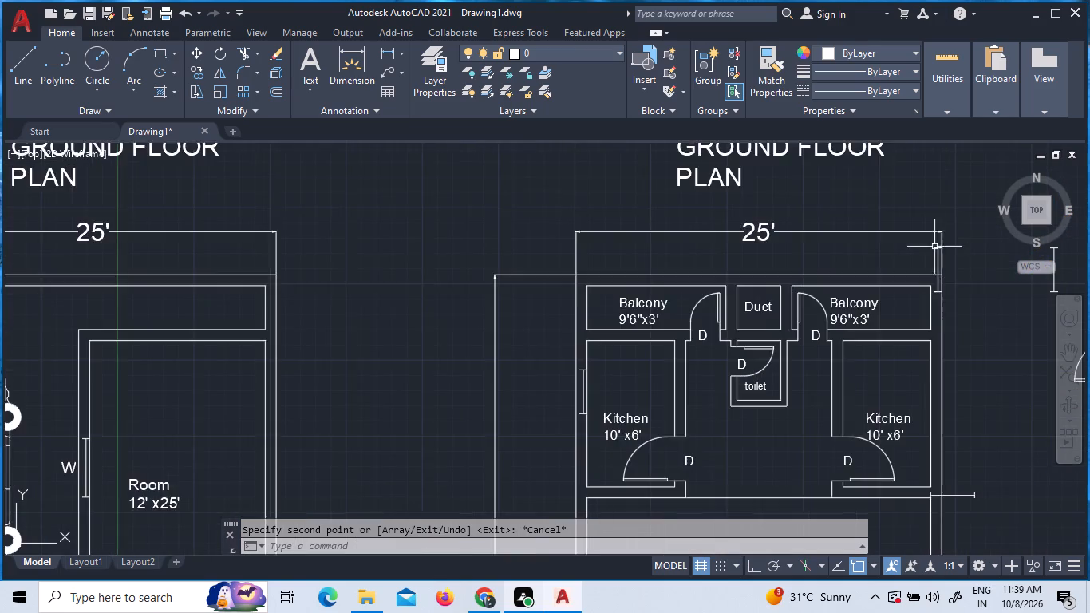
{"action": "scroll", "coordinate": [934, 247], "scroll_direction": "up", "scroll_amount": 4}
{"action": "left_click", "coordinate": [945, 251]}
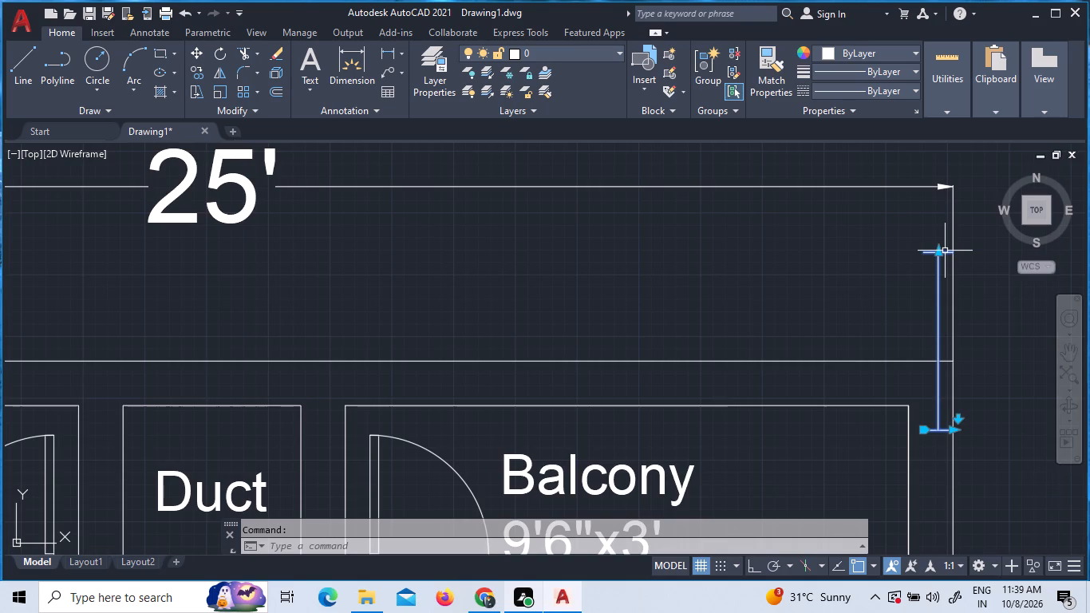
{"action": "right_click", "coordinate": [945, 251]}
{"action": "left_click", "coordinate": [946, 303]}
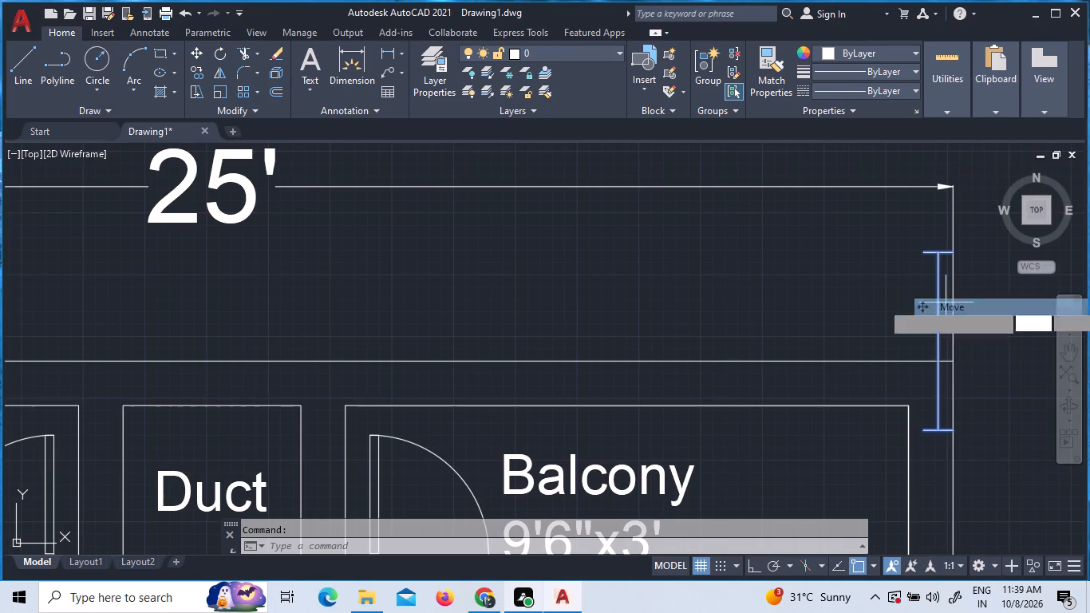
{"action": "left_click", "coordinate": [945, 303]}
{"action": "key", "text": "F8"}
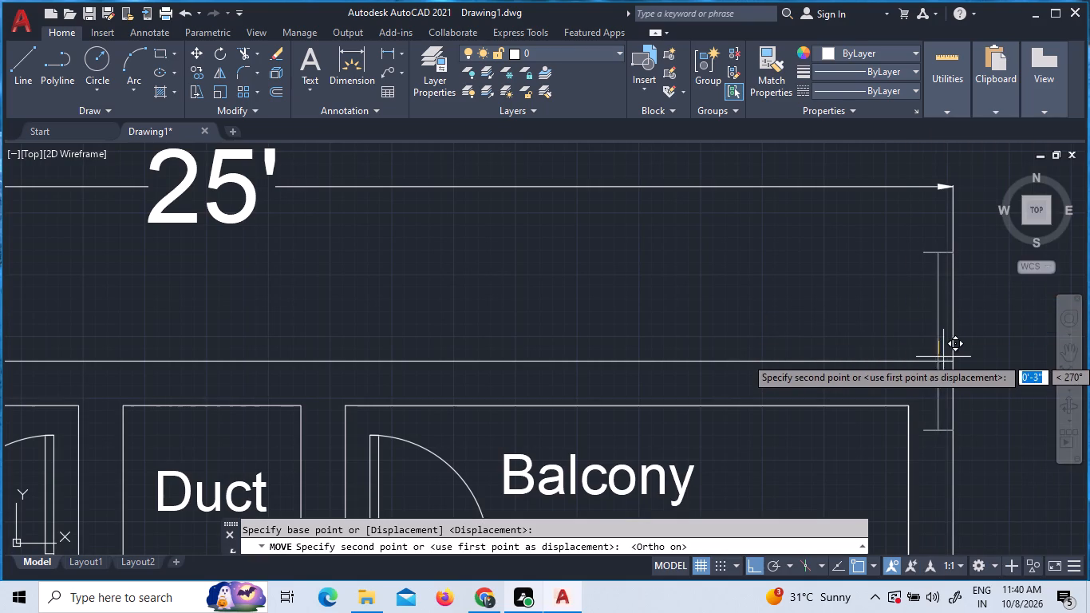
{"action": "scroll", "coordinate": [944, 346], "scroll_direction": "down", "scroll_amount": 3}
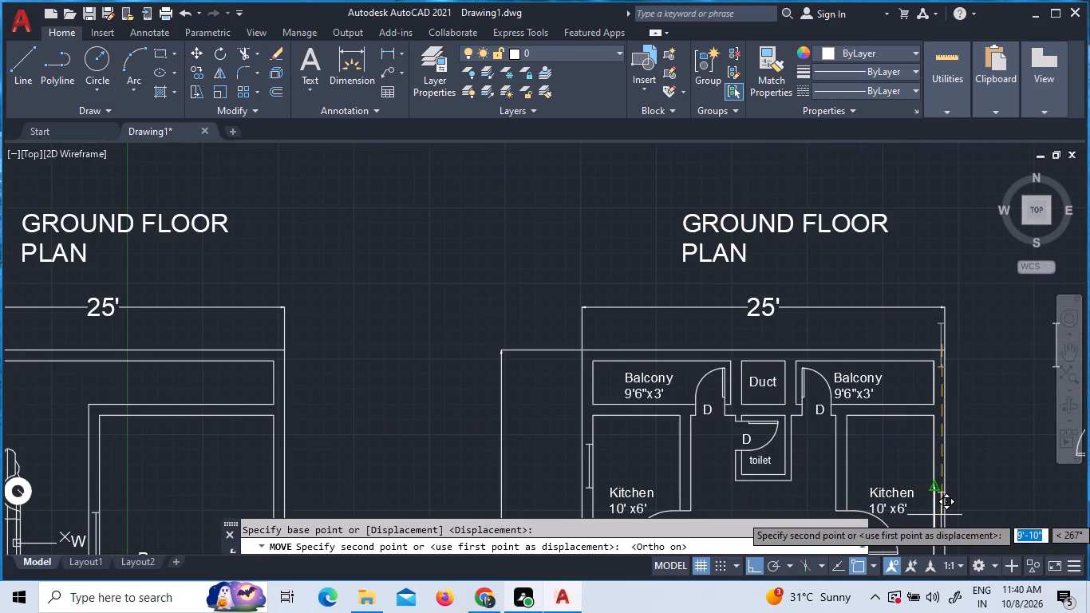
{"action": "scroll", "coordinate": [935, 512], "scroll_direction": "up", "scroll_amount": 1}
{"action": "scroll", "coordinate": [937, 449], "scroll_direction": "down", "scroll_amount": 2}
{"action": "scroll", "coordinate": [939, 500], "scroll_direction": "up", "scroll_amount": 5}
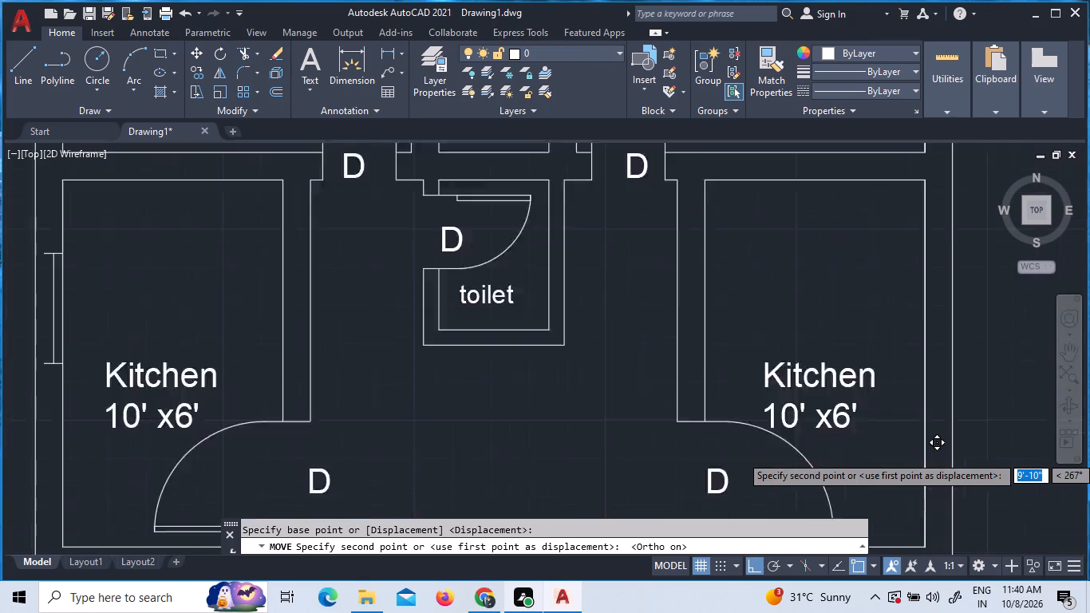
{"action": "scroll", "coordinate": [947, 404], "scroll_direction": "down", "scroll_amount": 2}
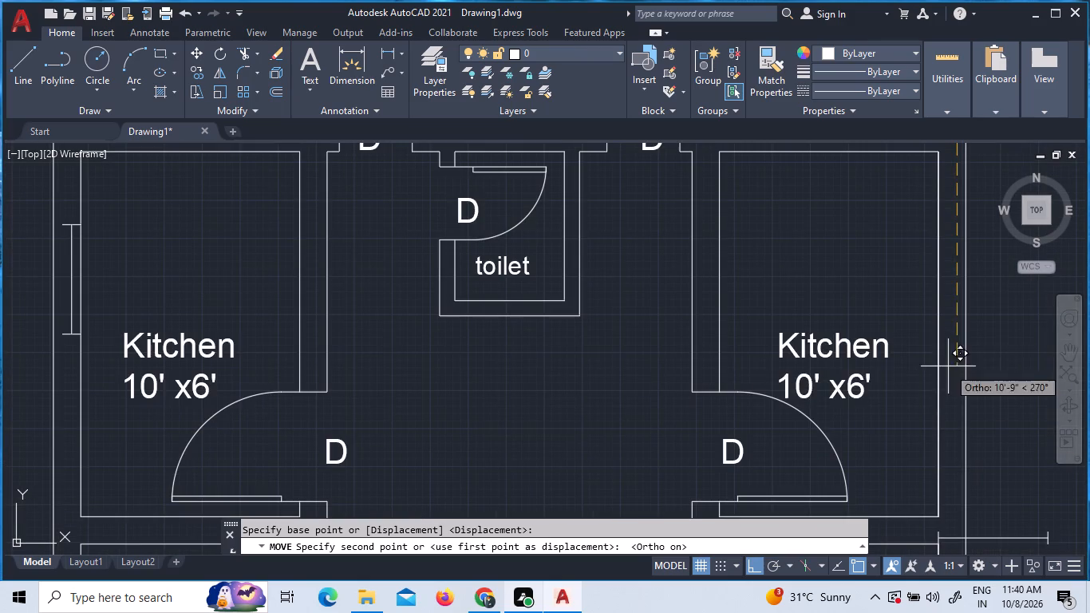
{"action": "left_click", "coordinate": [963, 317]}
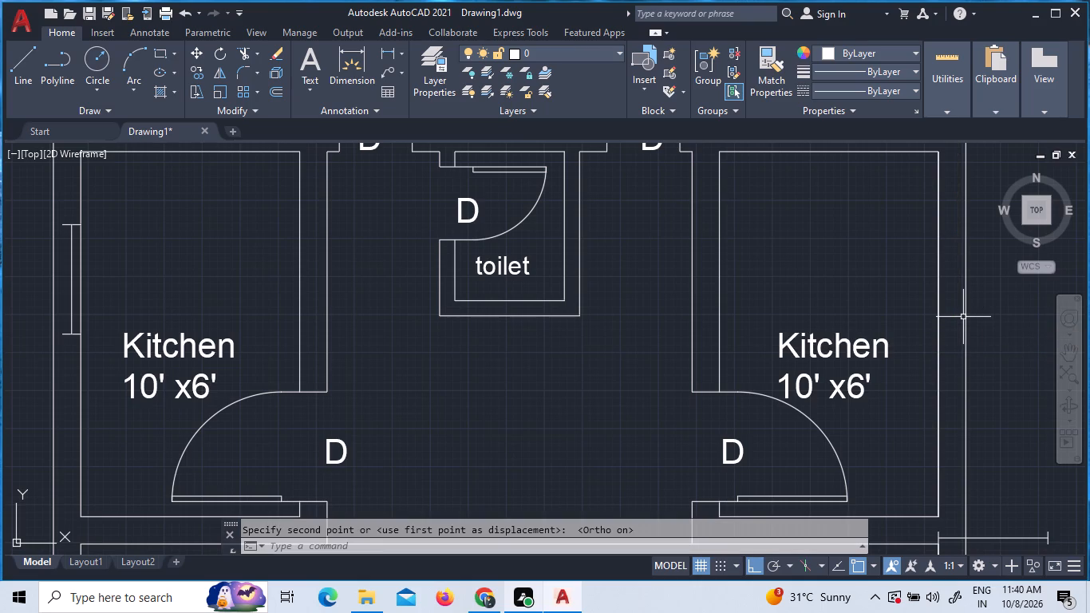
Erase the duplicate window block overlapping the other copy at the apartment plan's upper right corner.
{"action": "scroll", "coordinate": [960, 332], "scroll_direction": "down", "scroll_amount": 2}
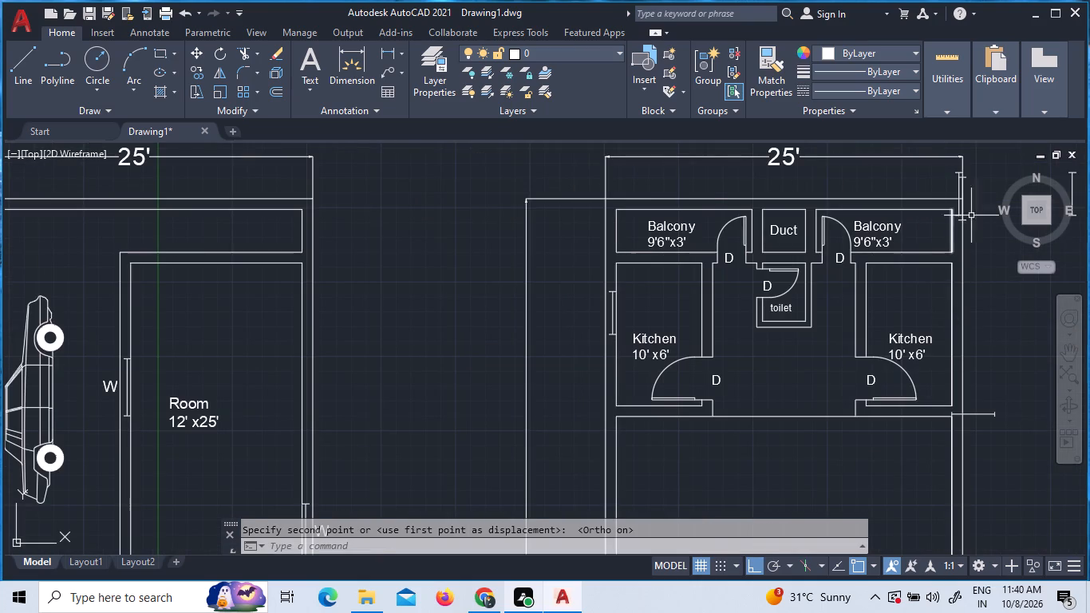
{"action": "scroll", "coordinate": [980, 219], "scroll_direction": "up", "scroll_amount": 1}
{"action": "left_click", "coordinate": [954, 222]}
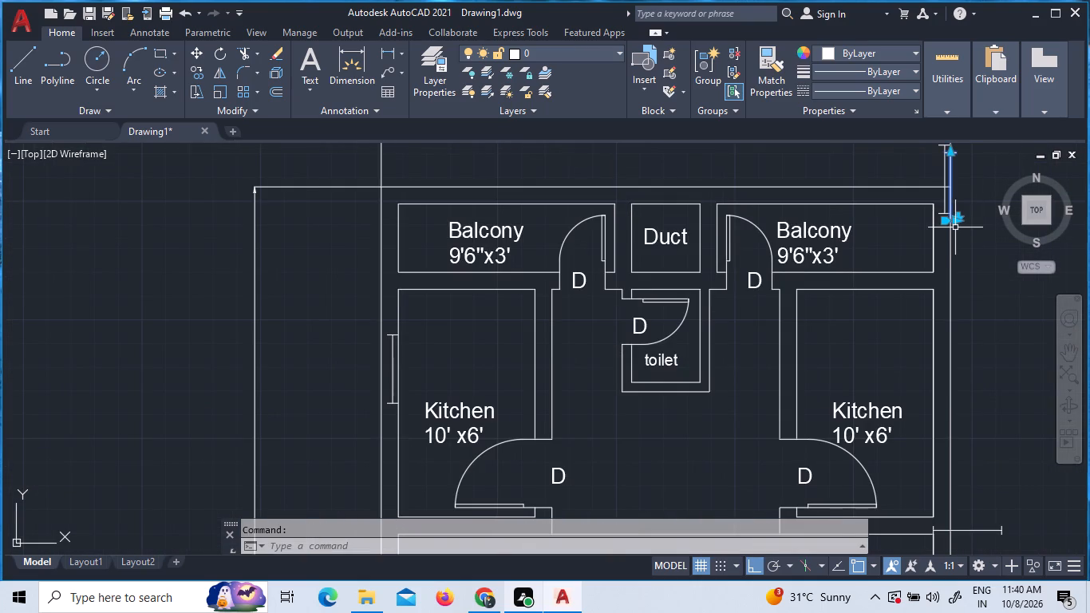
{"action": "key", "text": "Delete"}
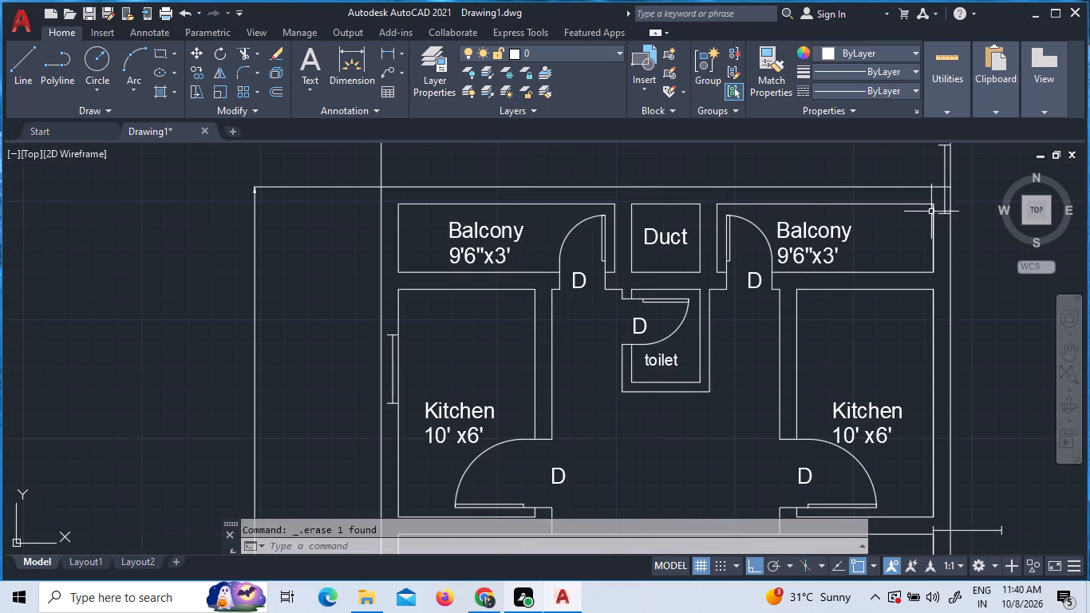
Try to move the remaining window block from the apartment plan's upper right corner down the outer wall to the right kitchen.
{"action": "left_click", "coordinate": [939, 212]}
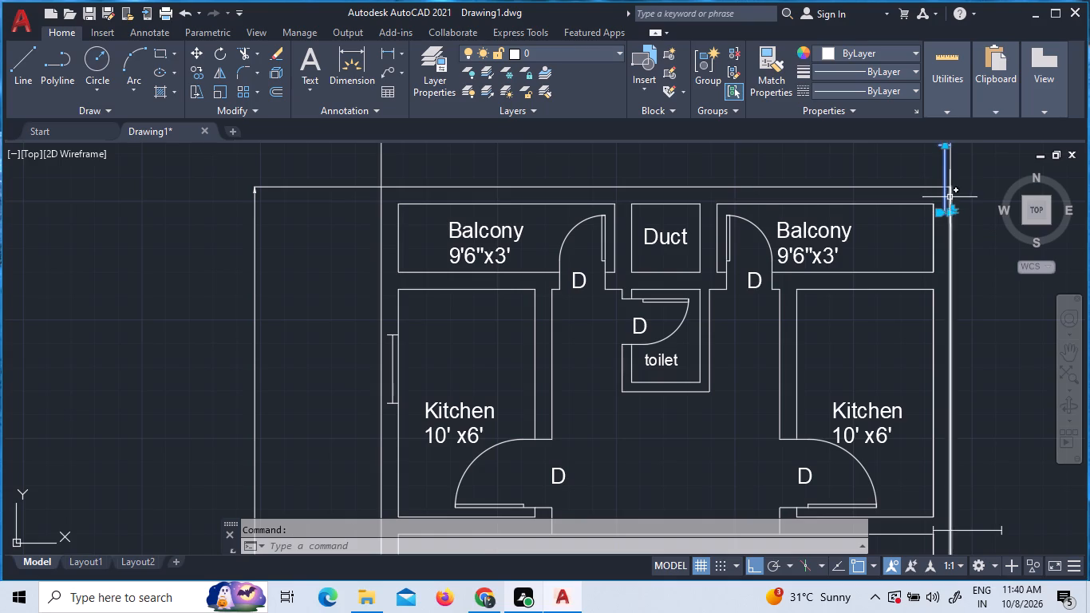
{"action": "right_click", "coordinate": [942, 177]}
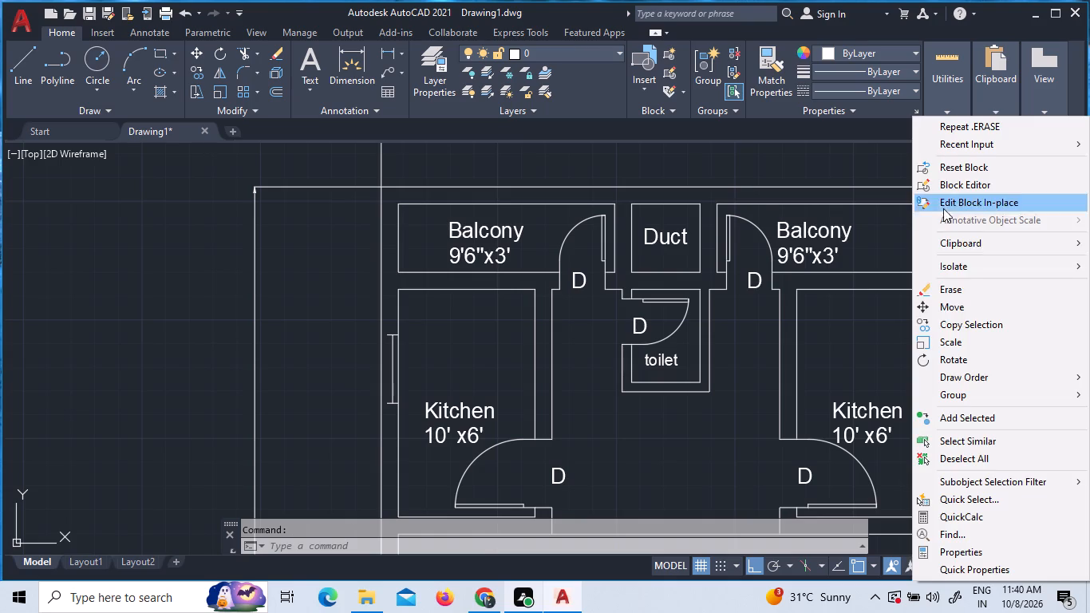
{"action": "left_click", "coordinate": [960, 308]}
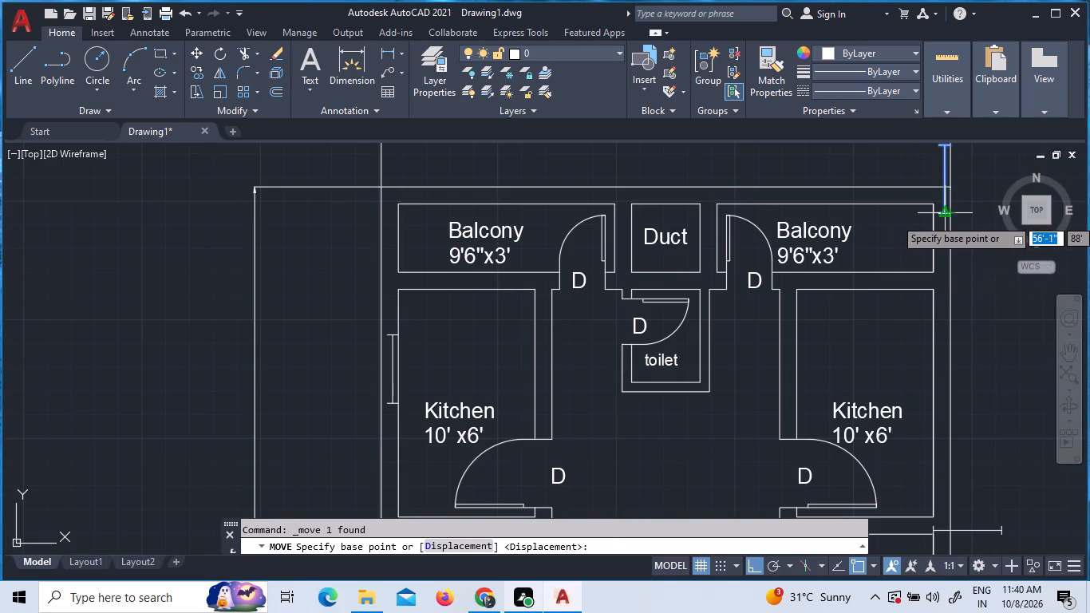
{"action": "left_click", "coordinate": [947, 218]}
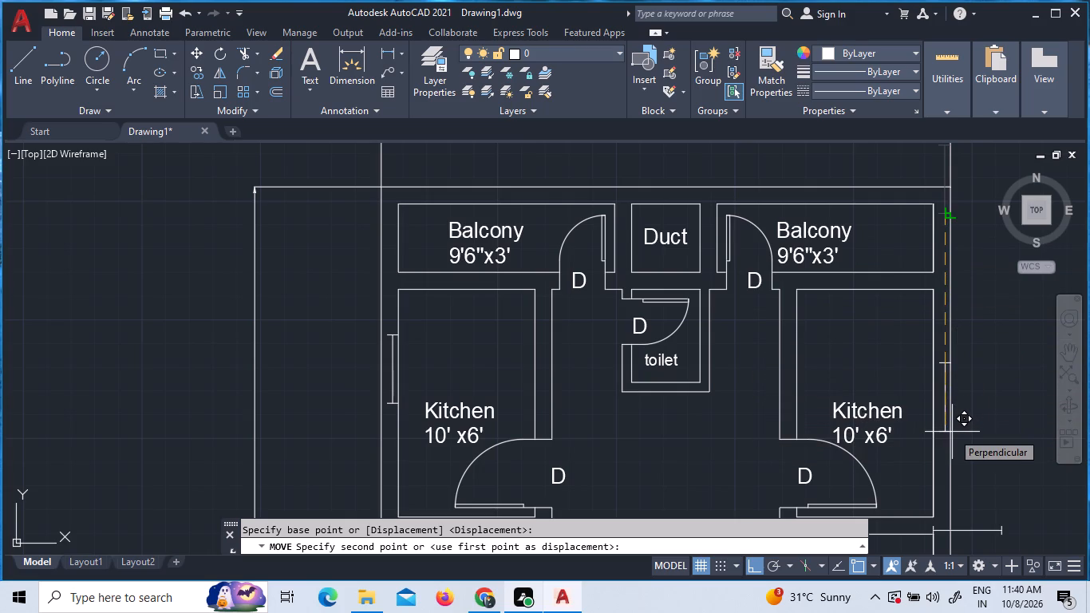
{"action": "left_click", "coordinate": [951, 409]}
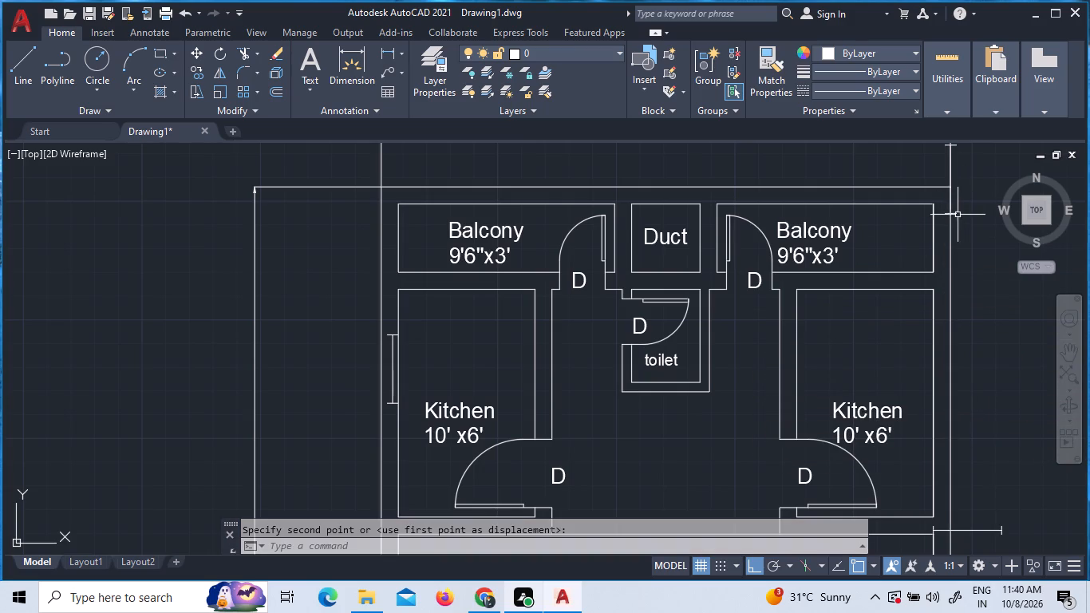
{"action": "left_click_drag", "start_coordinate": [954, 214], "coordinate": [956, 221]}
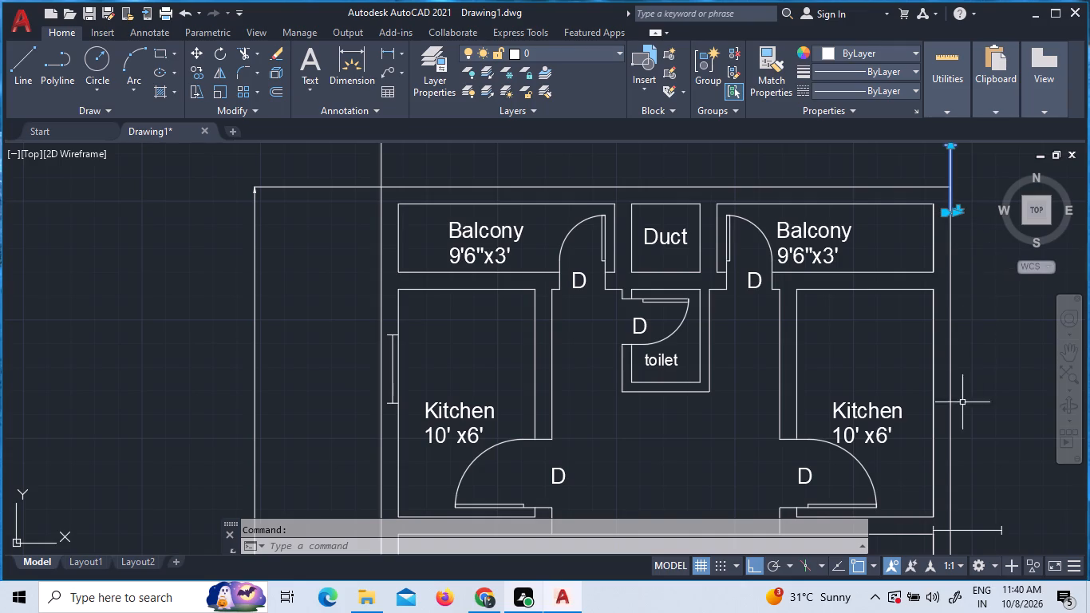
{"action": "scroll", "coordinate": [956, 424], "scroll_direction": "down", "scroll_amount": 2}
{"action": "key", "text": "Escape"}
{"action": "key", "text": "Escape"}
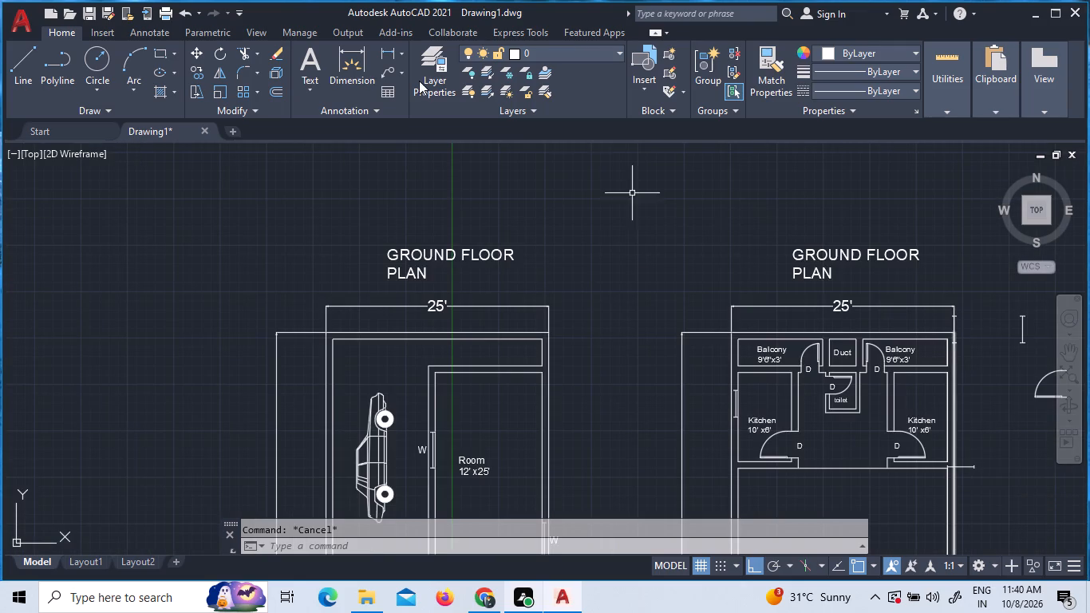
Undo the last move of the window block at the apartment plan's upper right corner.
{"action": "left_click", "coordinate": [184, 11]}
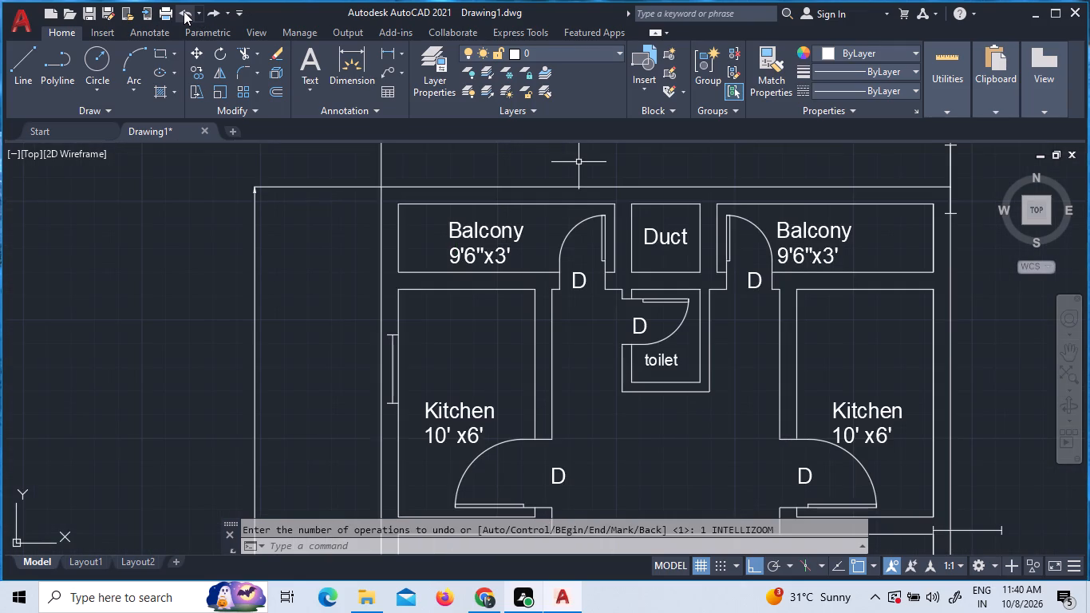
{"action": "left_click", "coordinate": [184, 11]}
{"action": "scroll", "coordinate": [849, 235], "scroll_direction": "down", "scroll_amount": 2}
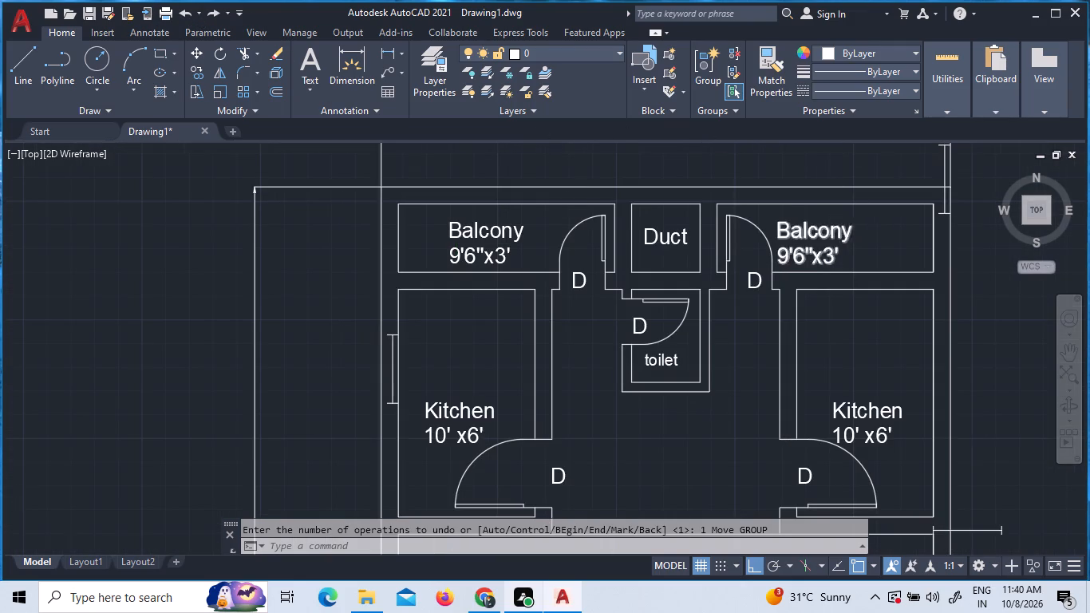
Erase the stray horizontal window block projecting from the right outer wall just below the right kitchen.
{"action": "scroll", "coordinate": [891, 208], "scroll_direction": "up", "scroll_amount": 4}
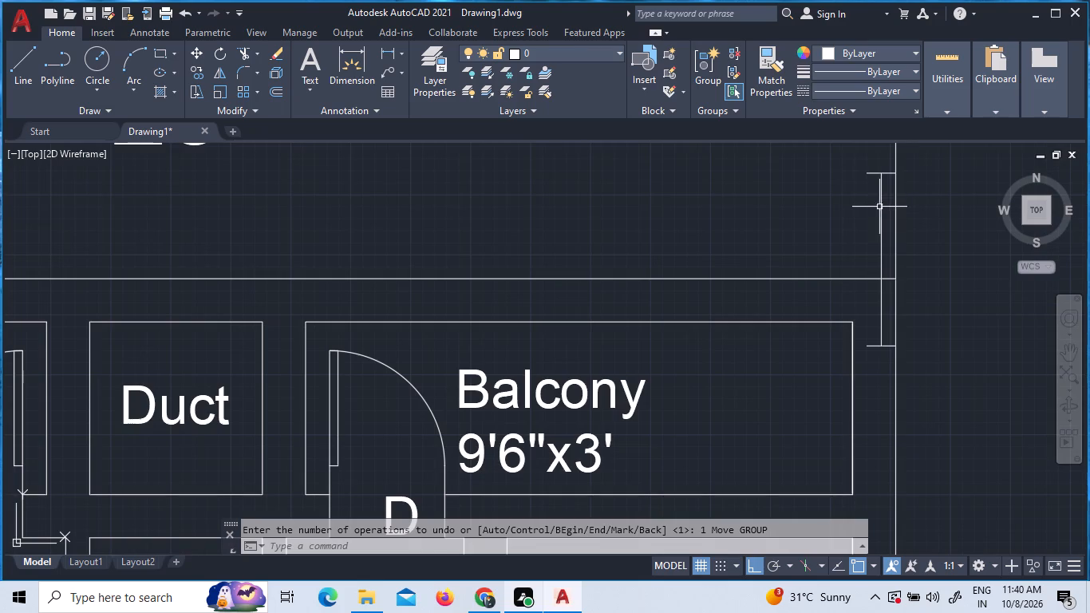
{"action": "scroll", "coordinate": [896, 310], "scroll_direction": "down", "scroll_amount": 3}
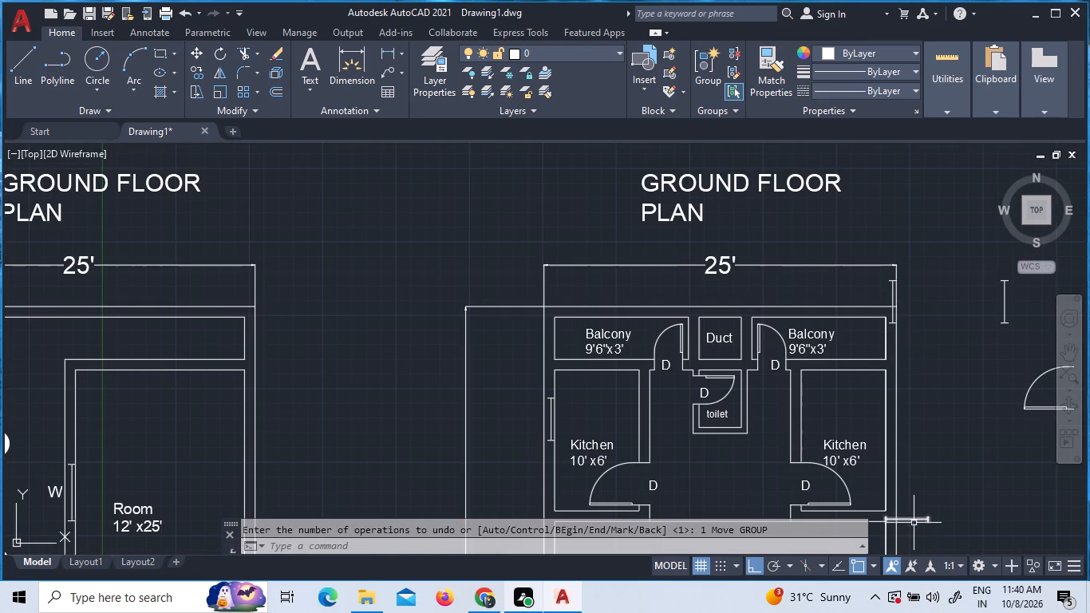
{"action": "left_click", "coordinate": [920, 532]}
{"action": "left_click", "coordinate": [913, 503]}
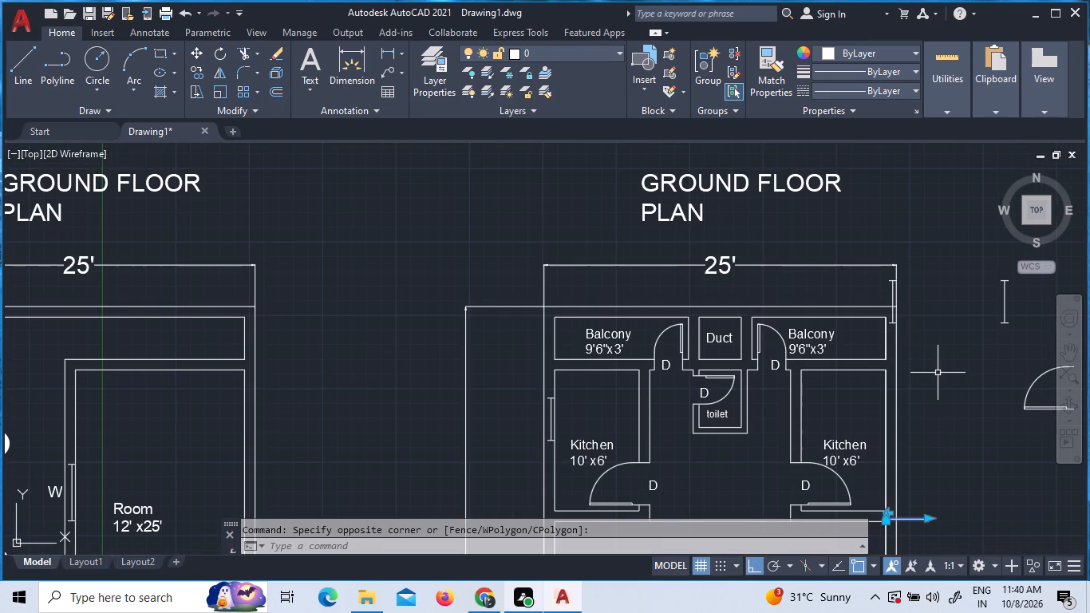
{"action": "key", "text": "Delete"}
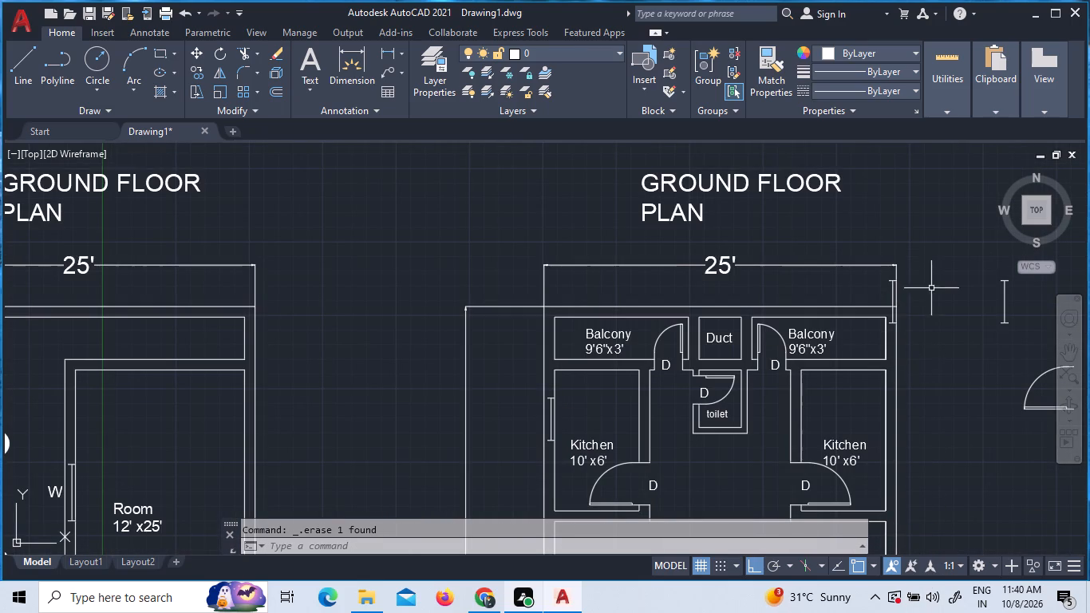
Move the window block at the plan's upper right corner about 8'-5" straight down the outer wall, beside the right kitchen.
{"action": "scroll", "coordinate": [926, 316], "scroll_direction": "up", "scroll_amount": 3}
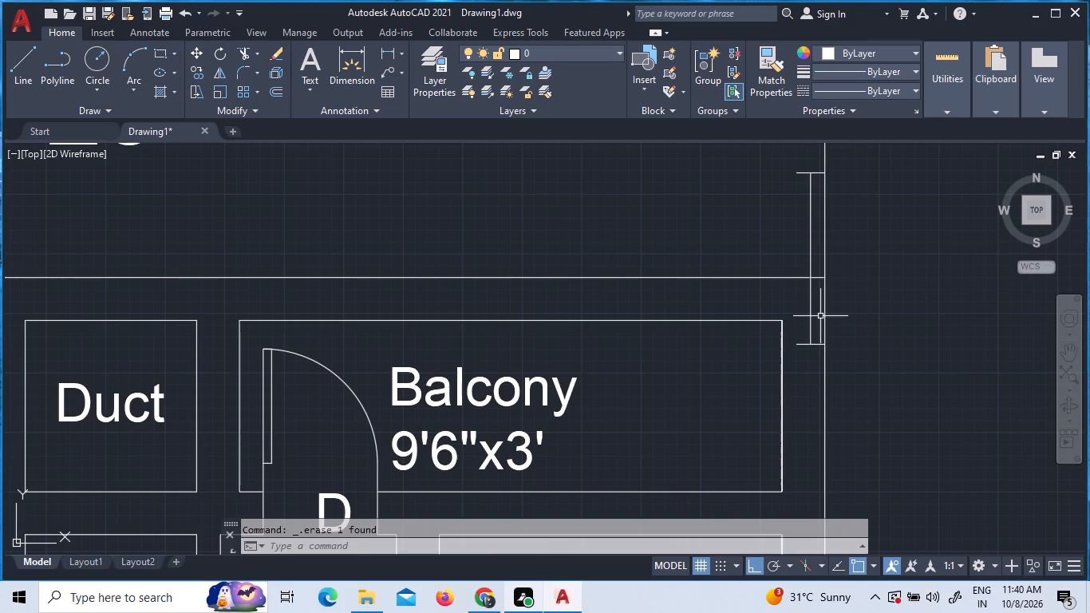
{"action": "left_click", "coordinate": [820, 314]}
{"action": "left_click", "coordinate": [776, 306]}
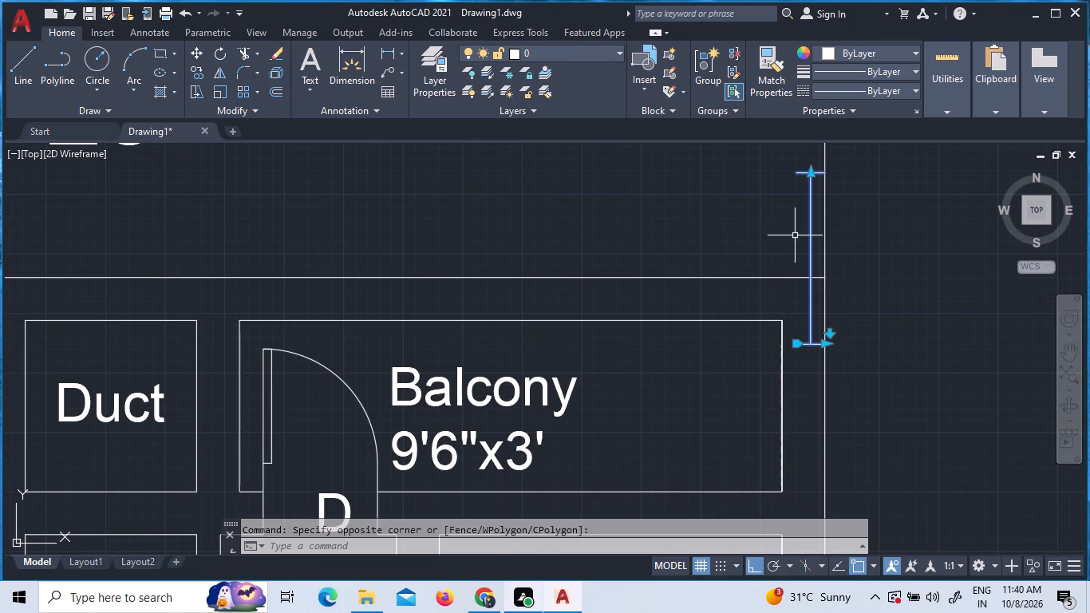
{"action": "right_click", "coordinate": [803, 238]}
{"action": "left_click", "coordinate": [861, 303]}
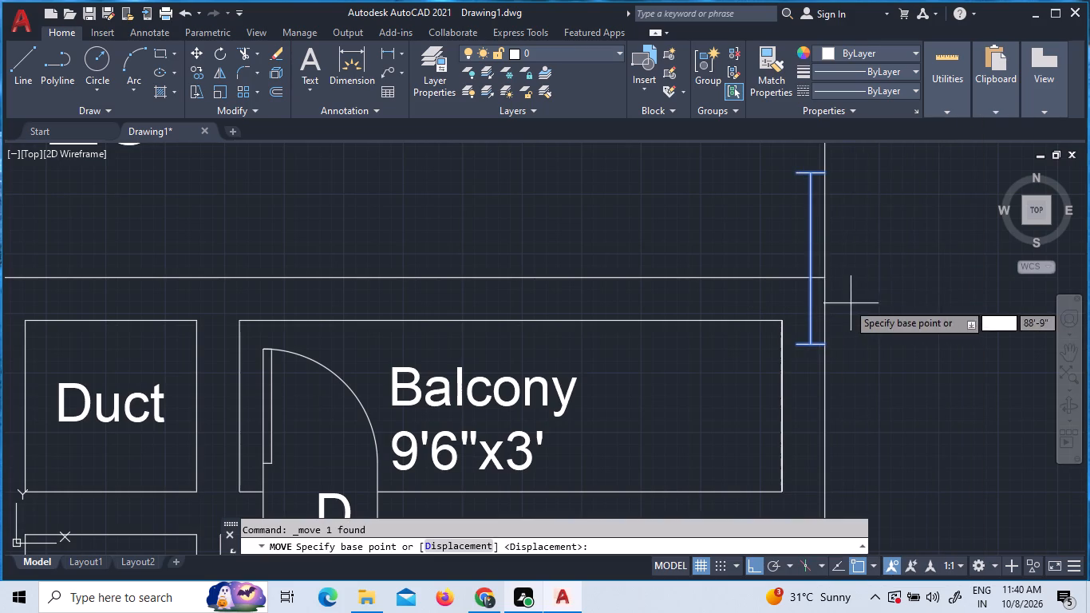
{"action": "left_click", "coordinate": [812, 256]}
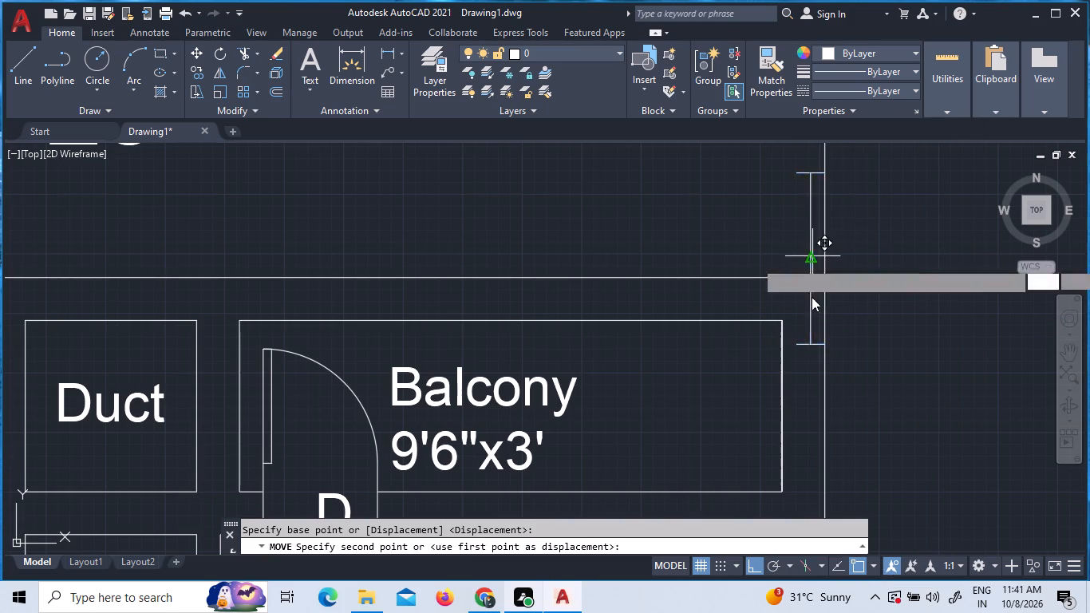
{"action": "scroll", "coordinate": [827, 299], "scroll_direction": "down", "scroll_amount": 3}
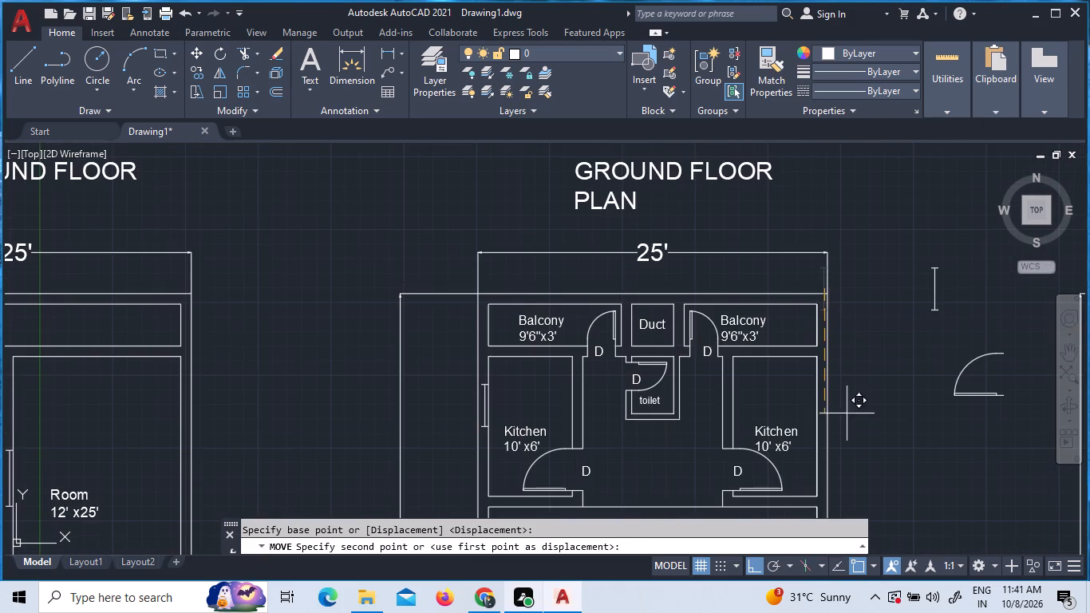
{"action": "scroll", "coordinate": [847, 485], "scroll_direction": "up", "scroll_amount": 2}
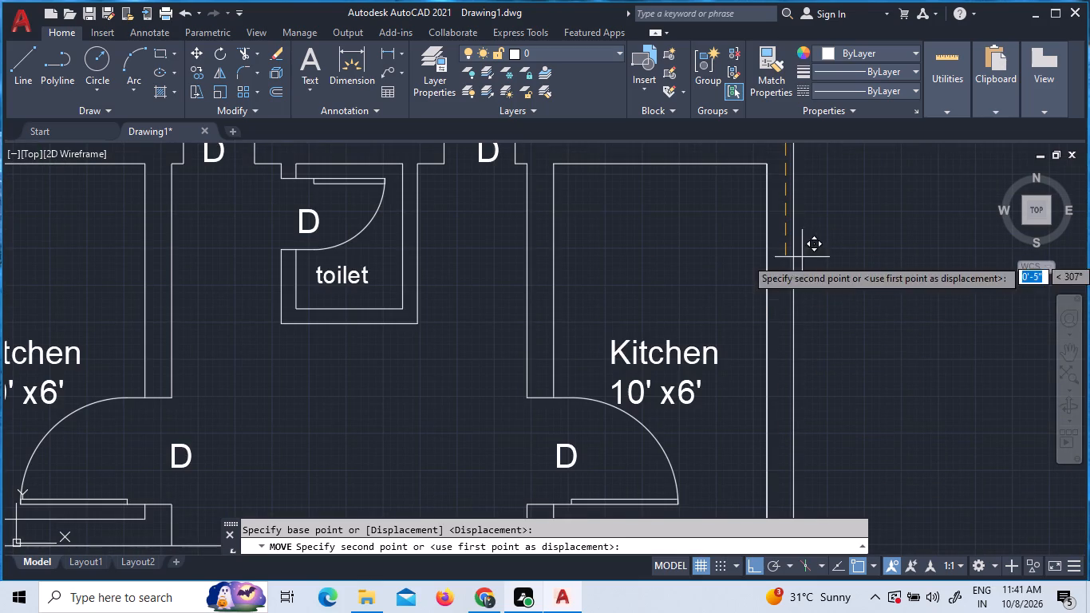
{"action": "scroll", "coordinate": [804, 366], "scroll_direction": "down", "scroll_amount": 1}
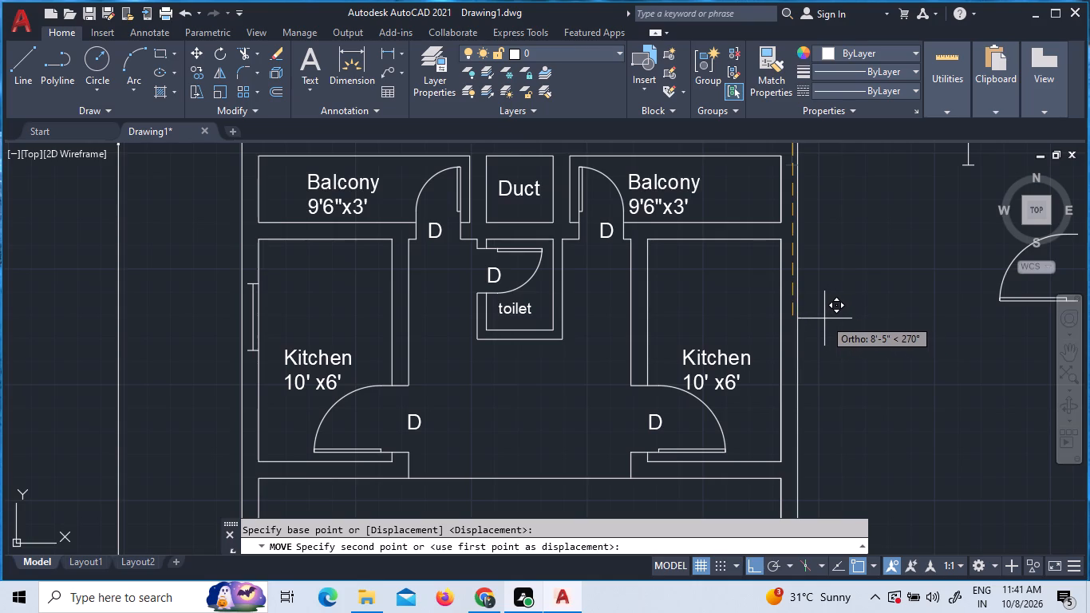
{"action": "left_click", "coordinate": [824, 318]}
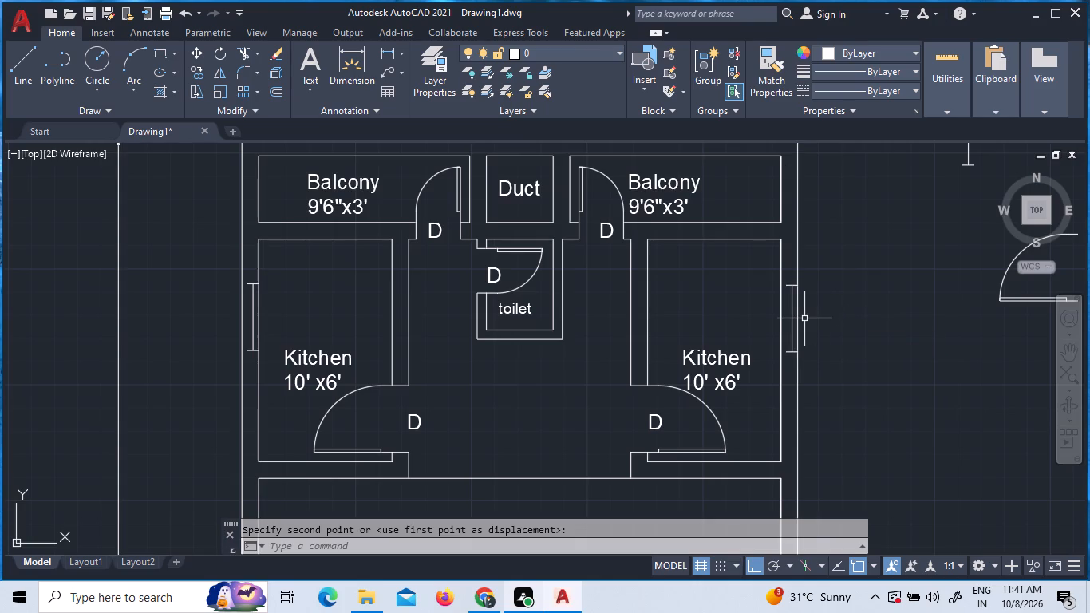
{"action": "key", "text": "Escape"}
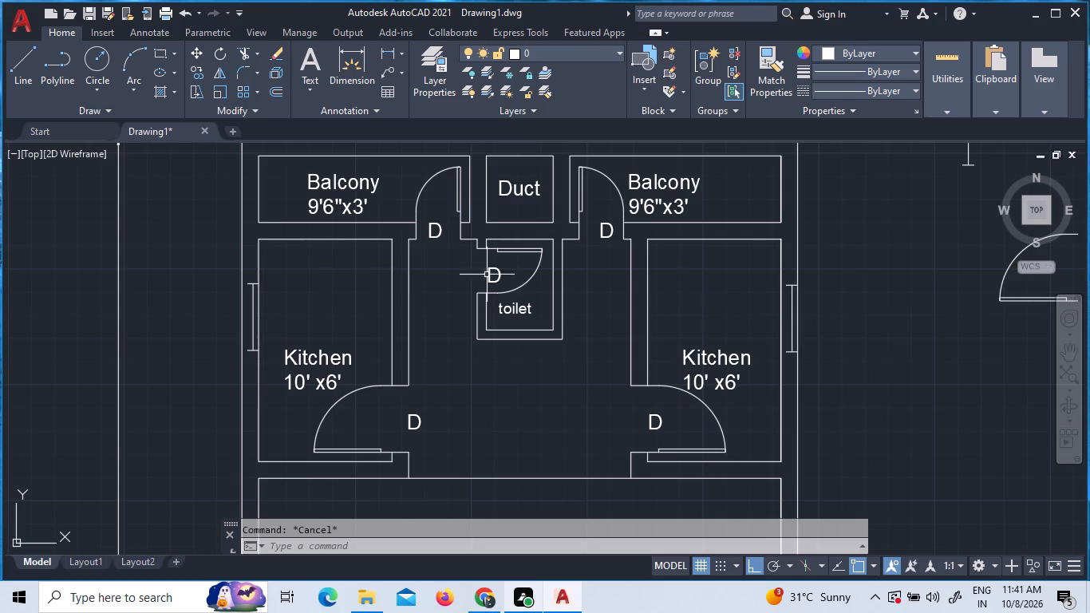
Erase the existing window block on the left kitchen's outer wall.
{"action": "left_click", "coordinate": [252, 295]}
{"action": "key", "text": "Delete"}
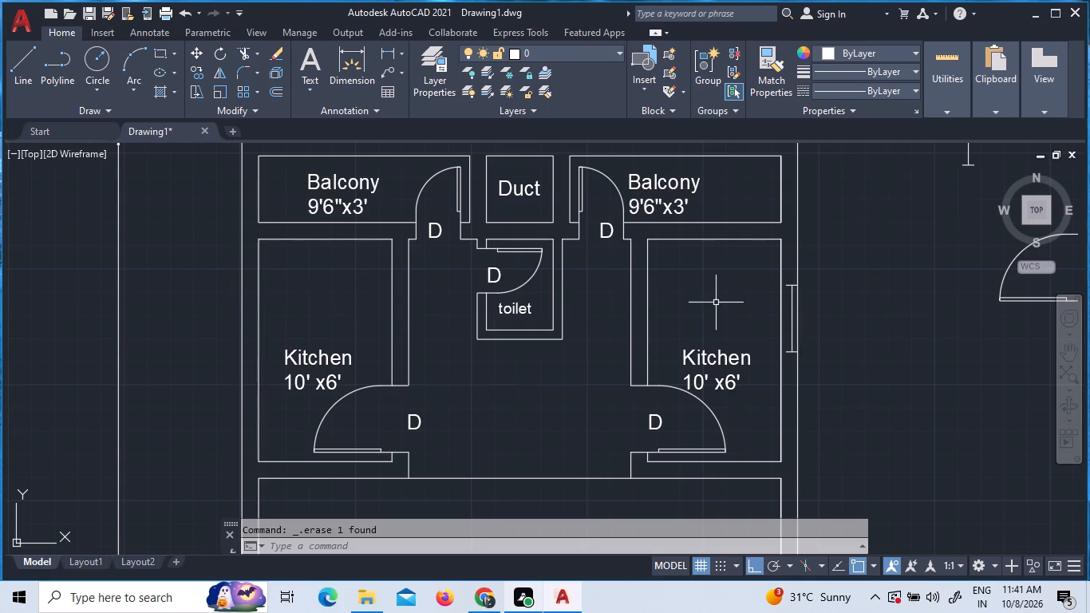
Copy the right kitchen's window block about 24'-3" horizontally with Ortho on, onto the left kitchen's outer wall.
{"action": "scroll", "coordinate": [790, 262], "scroll_direction": "up", "scroll_amount": 1}
{"action": "scroll", "coordinate": [858, 342], "scroll_direction": "up", "scroll_amount": 2}
{"action": "scroll", "coordinate": [692, 223], "scroll_direction": "up", "scroll_amount": 1}
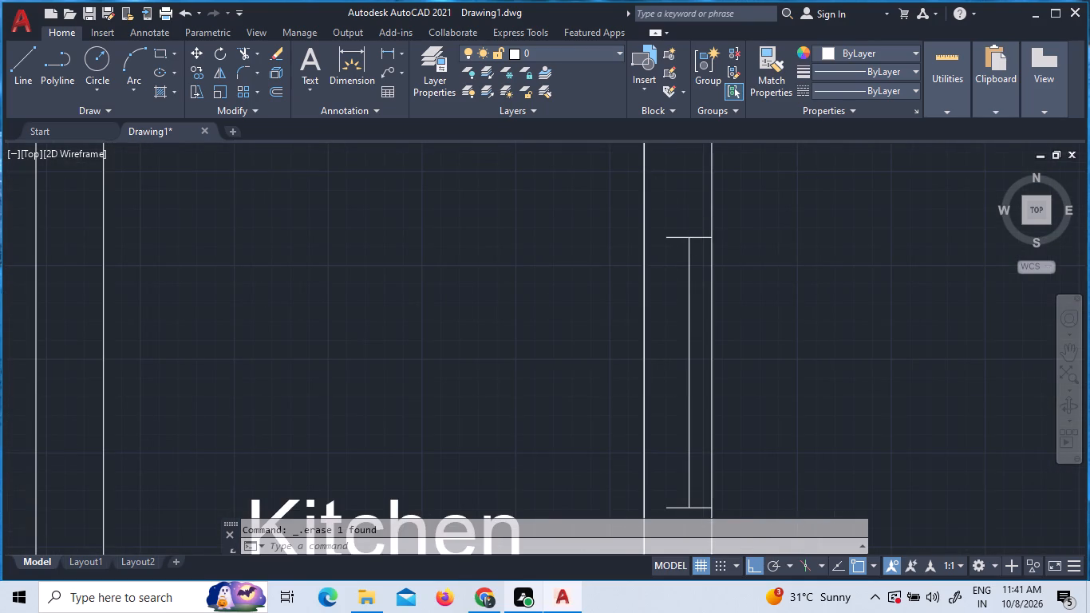
{"action": "scroll", "coordinate": [692, 223], "scroll_direction": "up", "scroll_amount": 6}
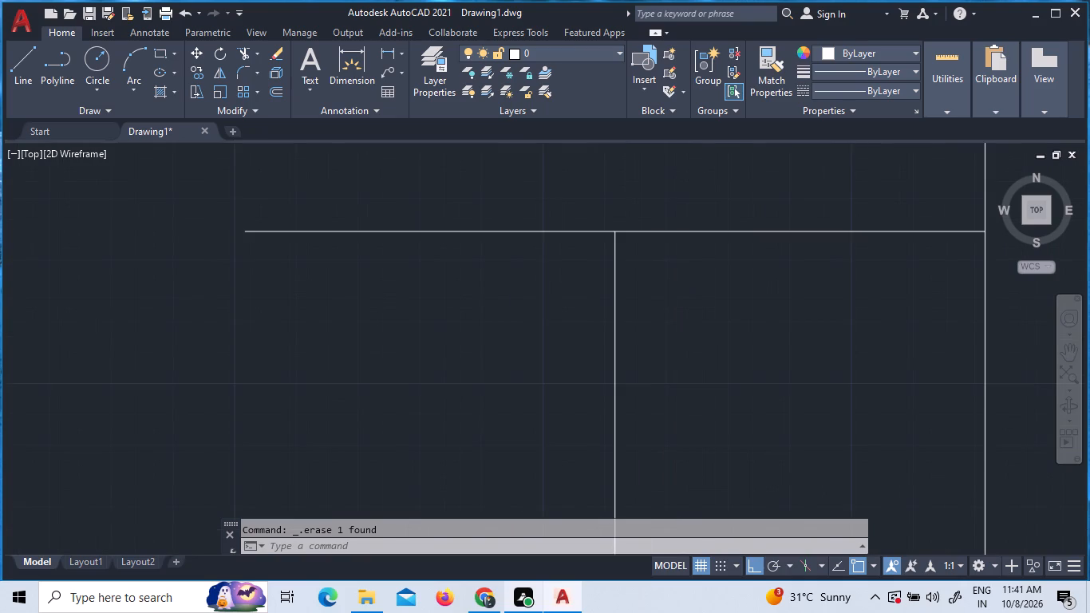
{"action": "scroll", "coordinate": [693, 257], "scroll_direction": "down", "scroll_amount": 7}
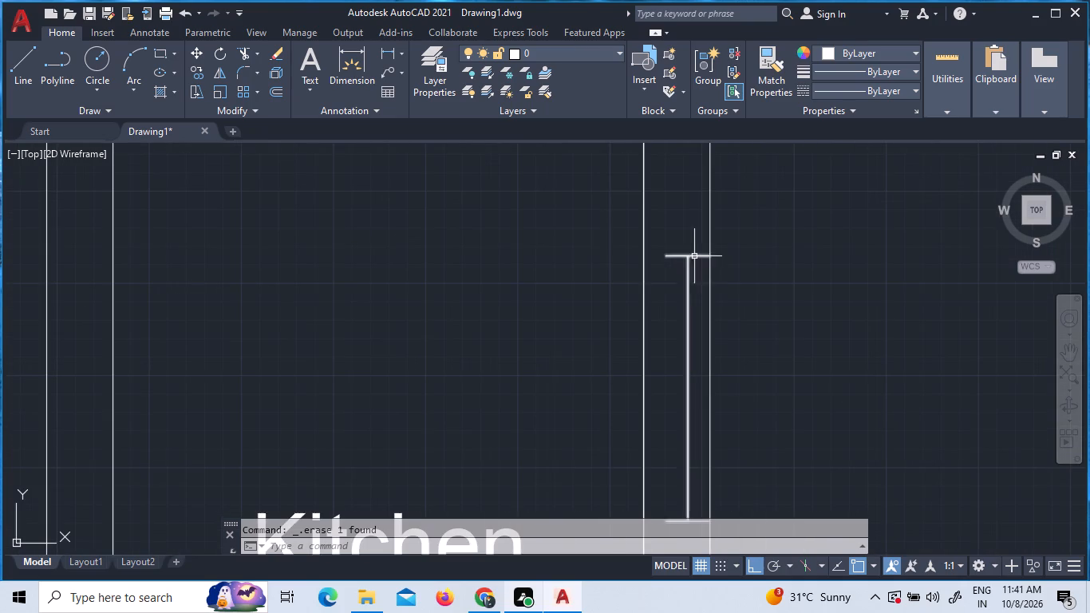
{"action": "scroll", "coordinate": [696, 309], "scroll_direction": "down", "scroll_amount": 2}
{"action": "left_click", "coordinate": [693, 336]}
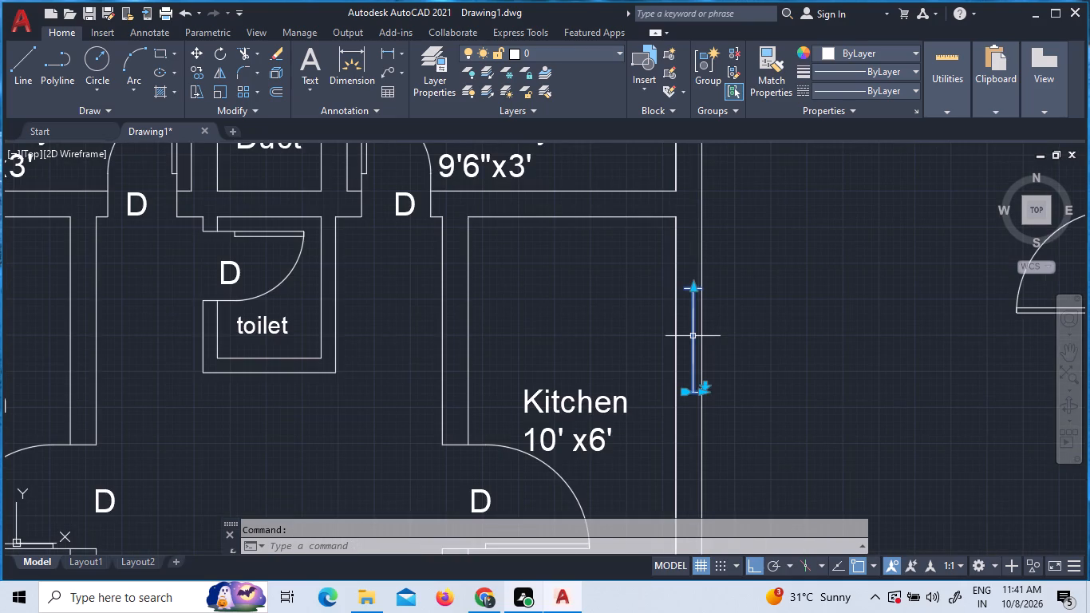
{"action": "right_click", "coordinate": [693, 336]}
{"action": "left_click", "coordinate": [733, 328]}
{"action": "left_click", "coordinate": [714, 330]}
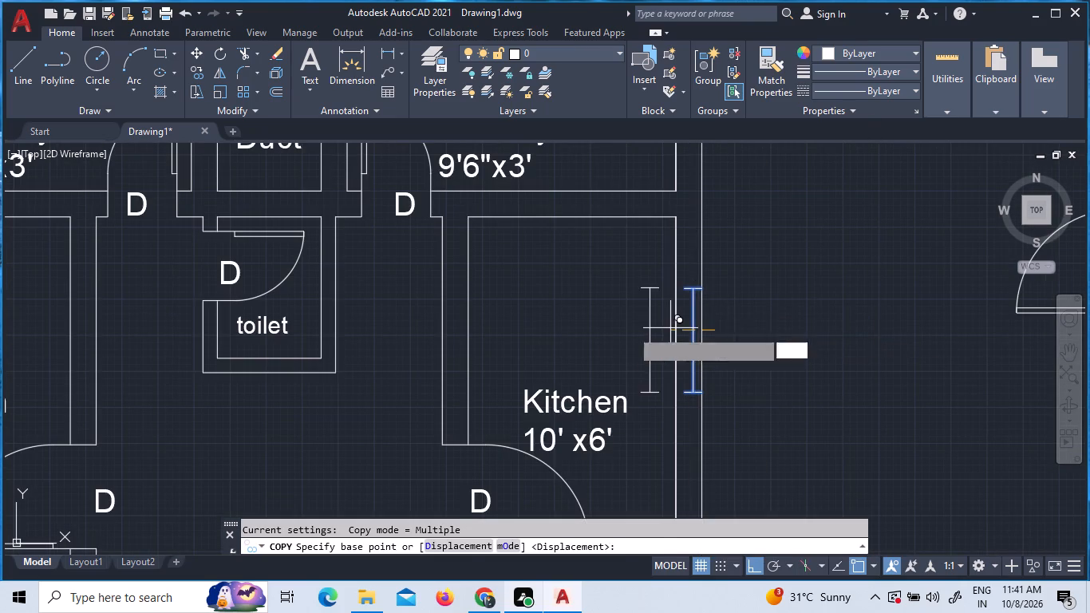
{"action": "key", "text": "F8"}
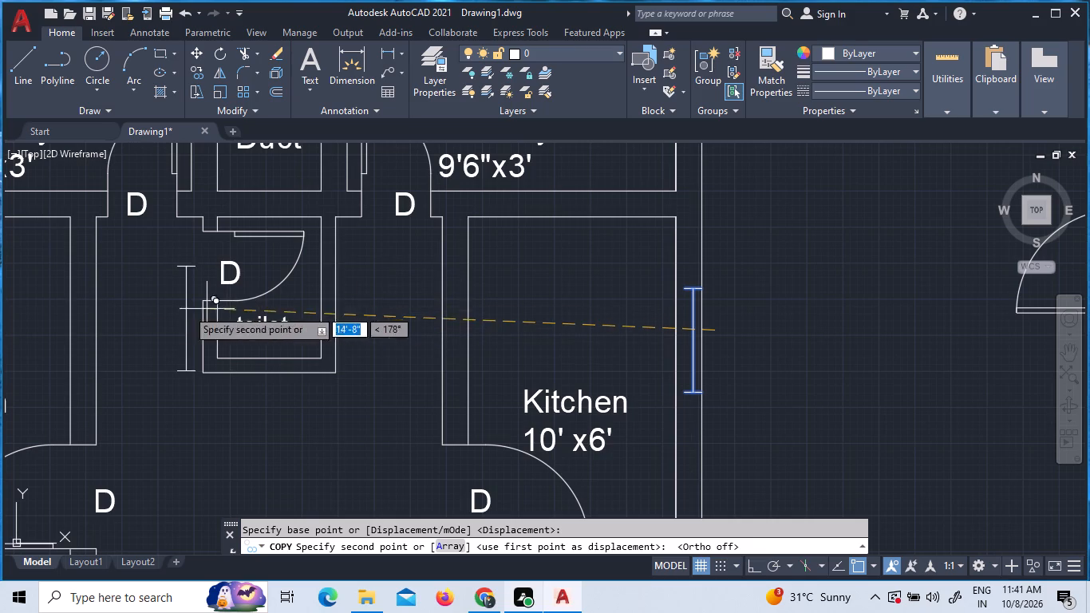
{"action": "key", "text": "F8"}
{"action": "scroll", "coordinate": [69, 333], "scroll_direction": "down", "scroll_amount": 2}
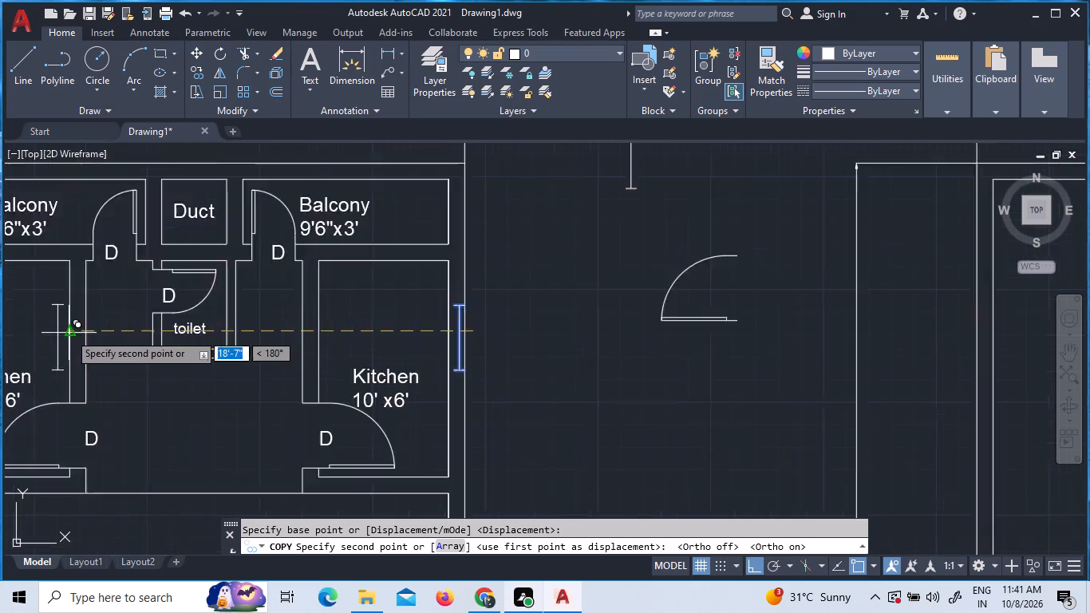
{"action": "scroll", "coordinate": [69, 333], "scroll_direction": "down", "scroll_amount": 3}
{"action": "scroll", "coordinate": [33, 340], "scroll_direction": "up", "scroll_amount": 6}
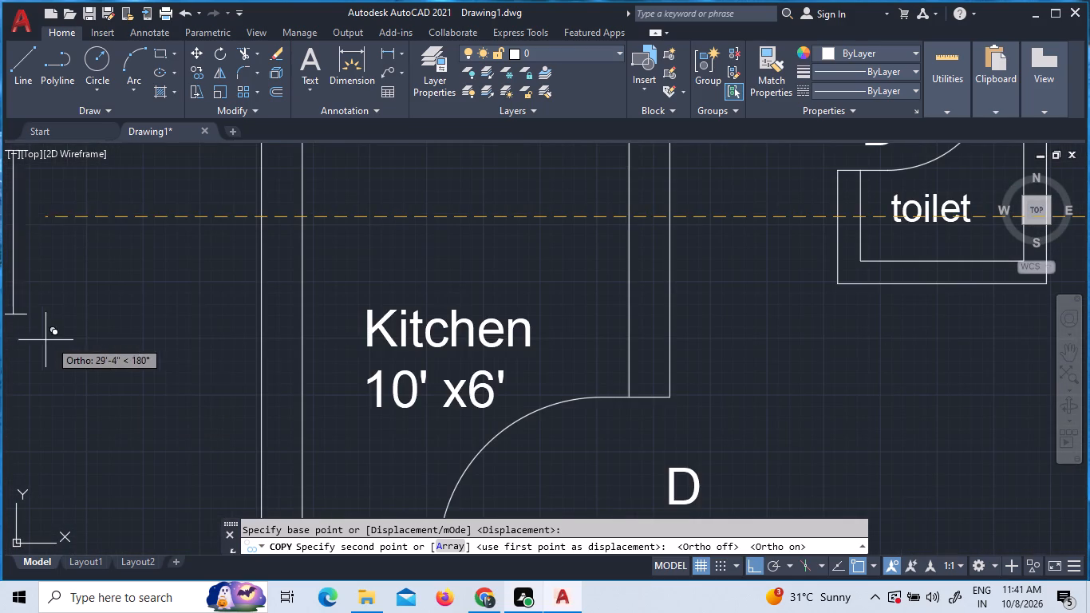
{"action": "left_click", "coordinate": [320, 400]}
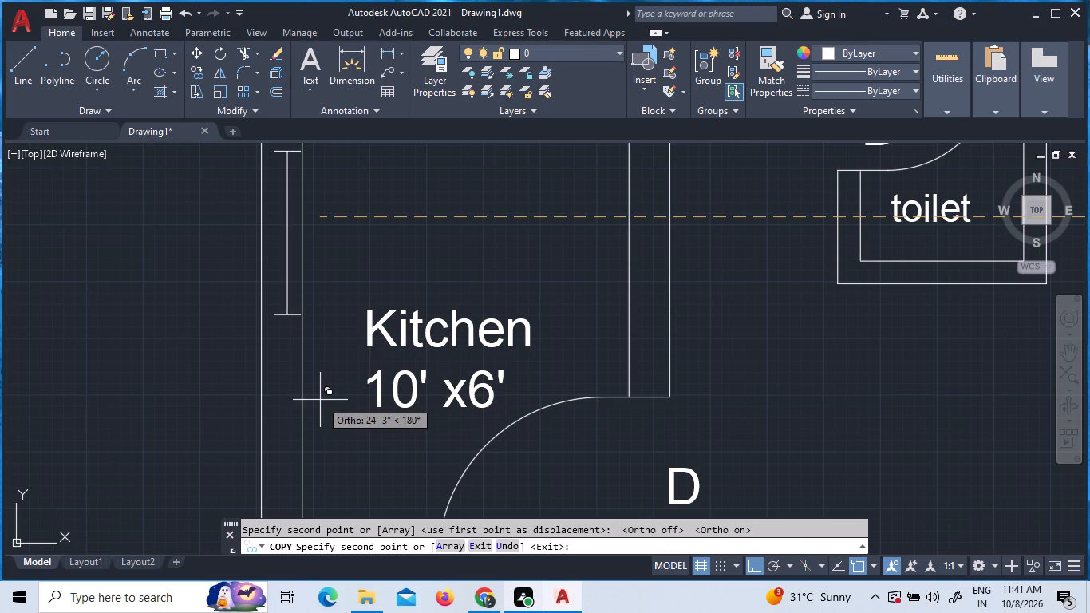
{"action": "key", "text": "grave"}
{"action": "key", "text": "Escape"}
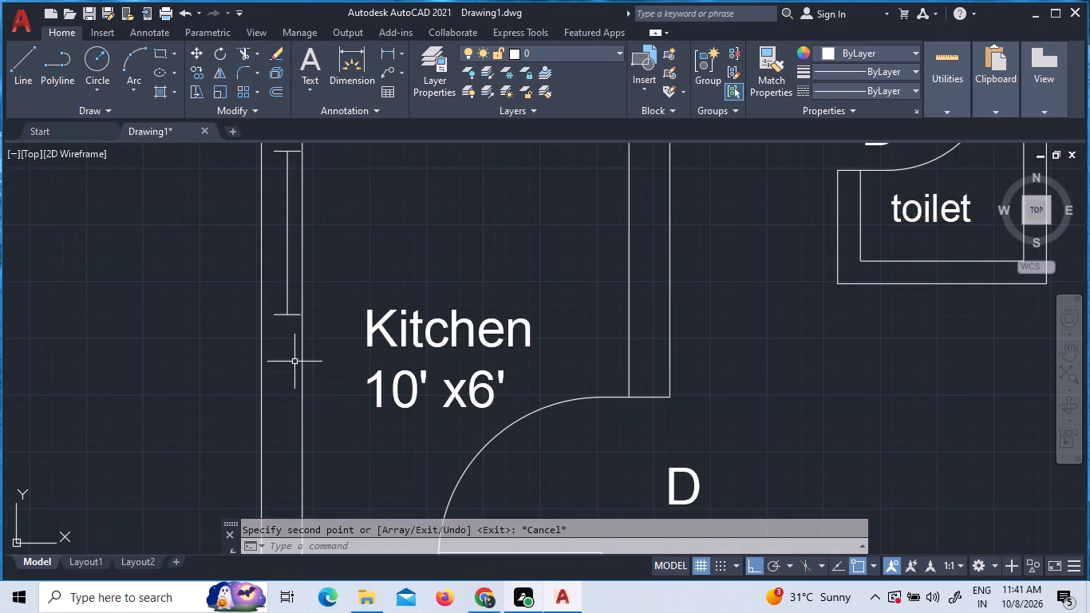
Move the left kitchen's window block slightly sideways so the inner end of its lower cap meets the outer wall's inner line.
{"action": "scroll", "coordinate": [282, 280], "scroll_direction": "up", "scroll_amount": 2}
{"action": "scroll", "coordinate": [310, 362], "scroll_direction": "up", "scroll_amount": 3}
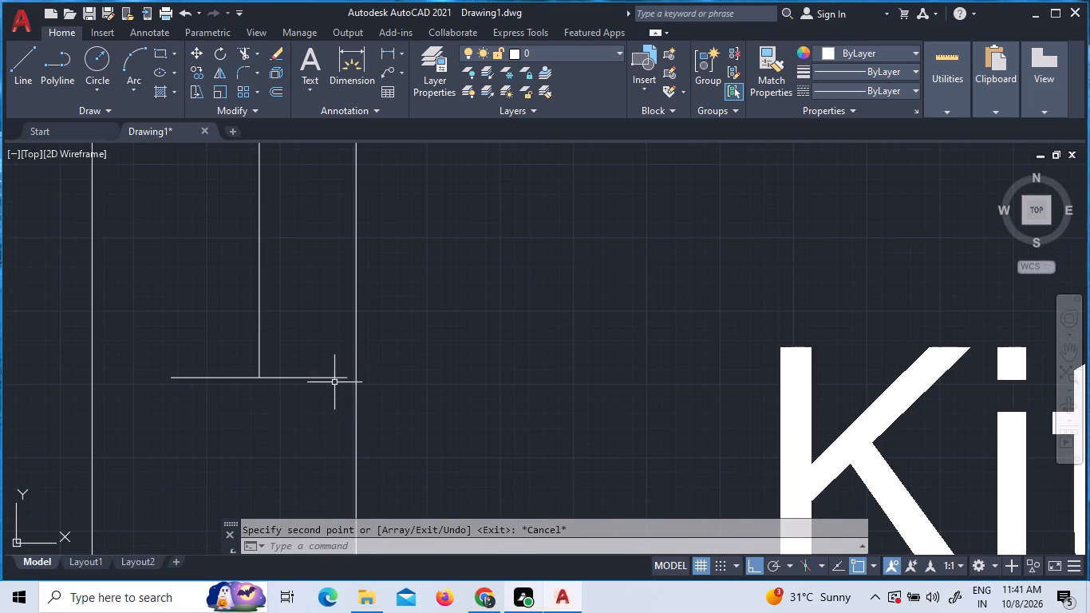
{"action": "left_click", "coordinate": [336, 378]}
{"action": "right_click", "coordinate": [336, 378]}
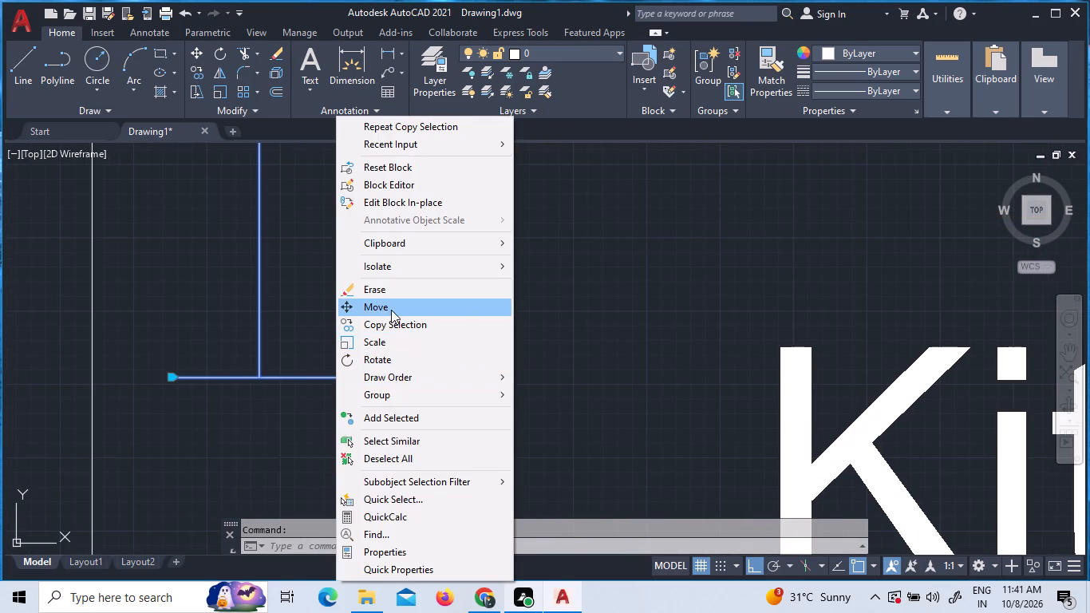
{"action": "left_click", "coordinate": [391, 310]}
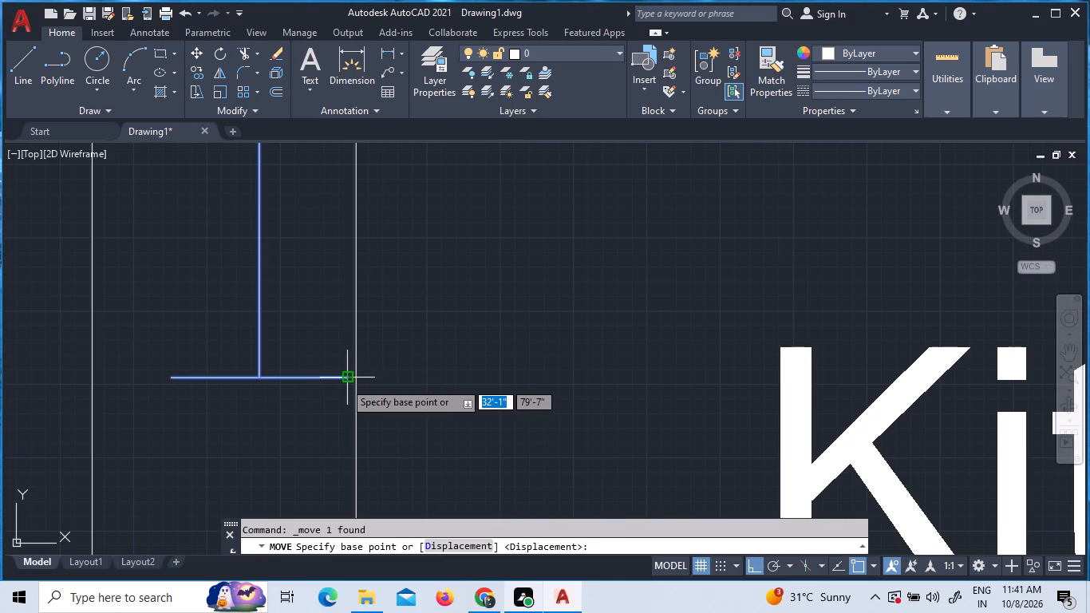
{"action": "left_click", "coordinate": [344, 382]}
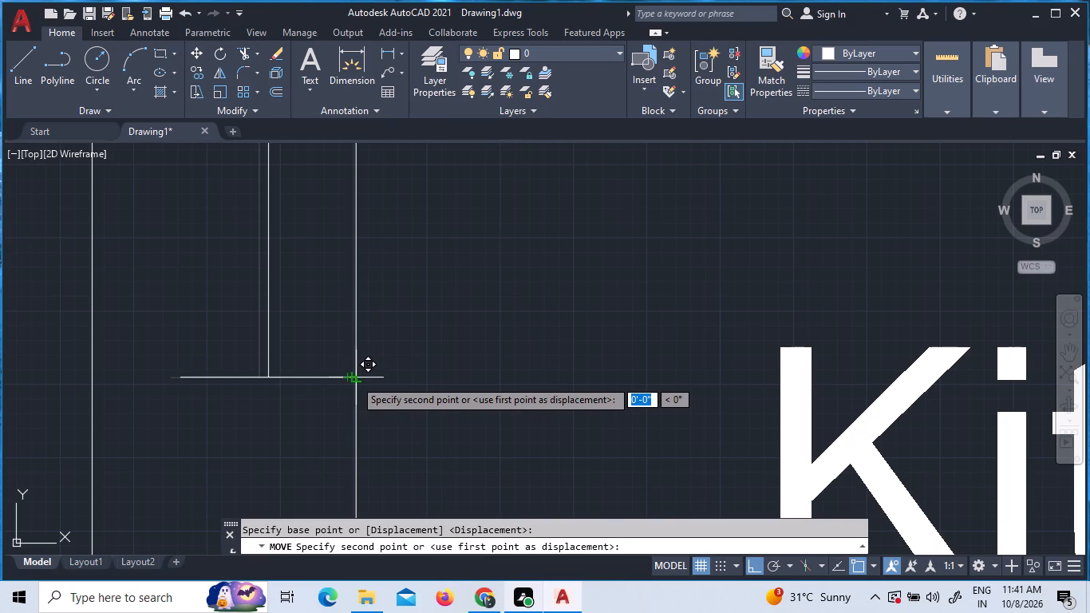
{"action": "left_click", "coordinate": [354, 379]}
Move the right kitchen's window block horizontally so the inner end of its lower cap meets the outer wall's inner line.
{"action": "scroll", "coordinate": [369, 385], "scroll_direction": "down", "scroll_amount": 4}
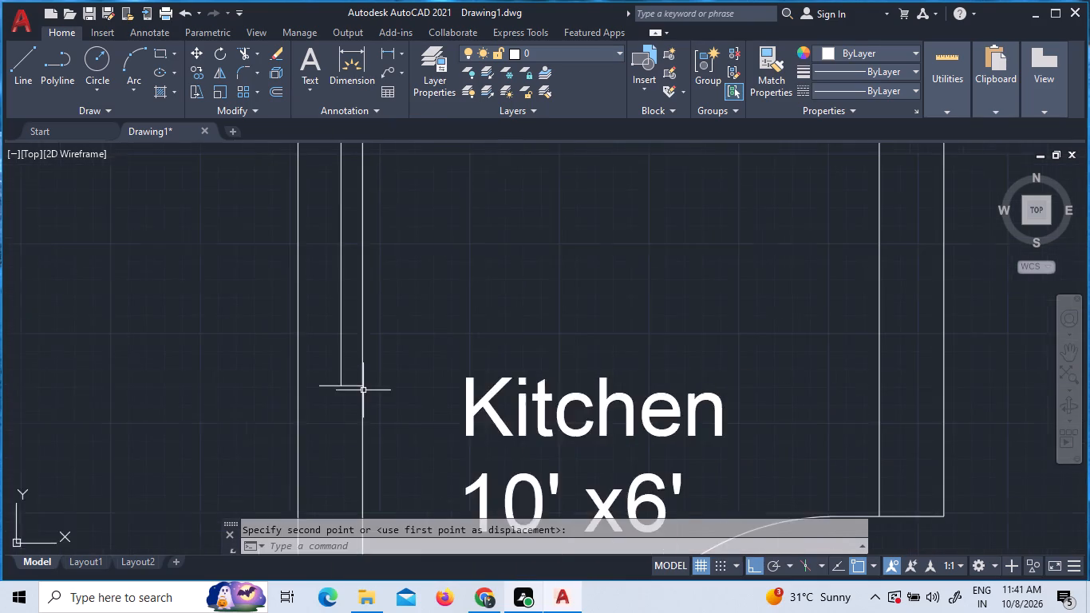
{"action": "scroll", "coordinate": [363, 390], "scroll_direction": "down", "scroll_amount": 4}
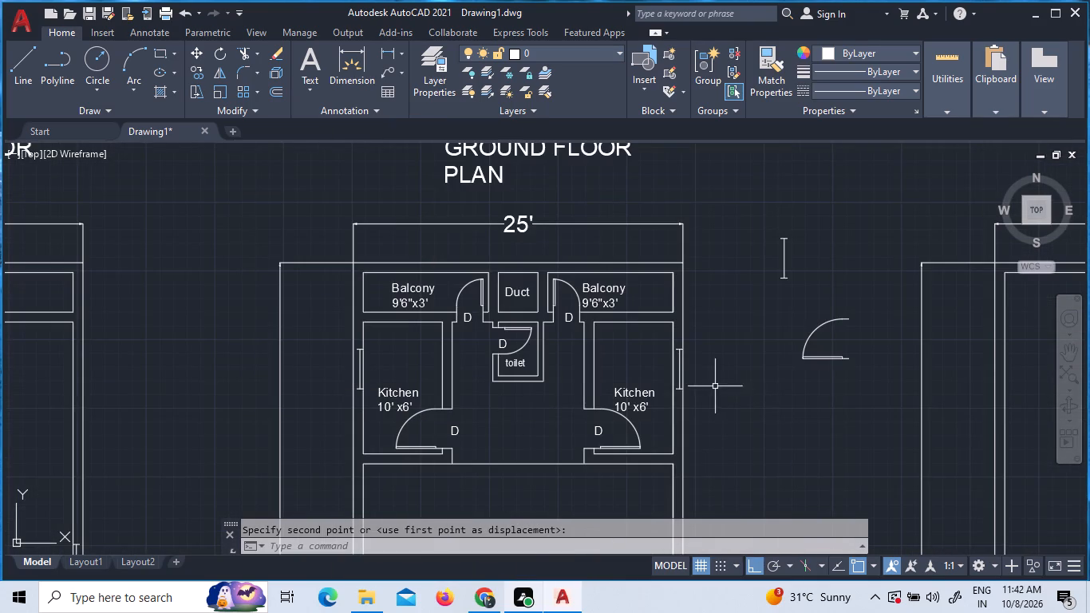
{"action": "scroll", "coordinate": [707, 384], "scroll_direction": "up", "scroll_amount": 4}
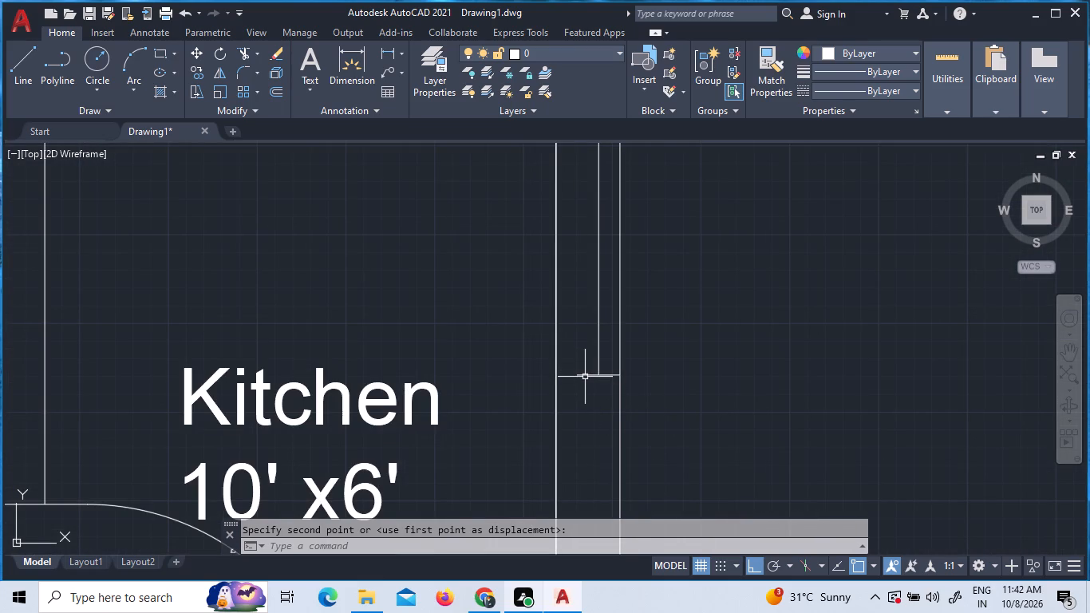
{"action": "left_click", "coordinate": [584, 375]}
{"action": "right_click", "coordinate": [583, 375]}
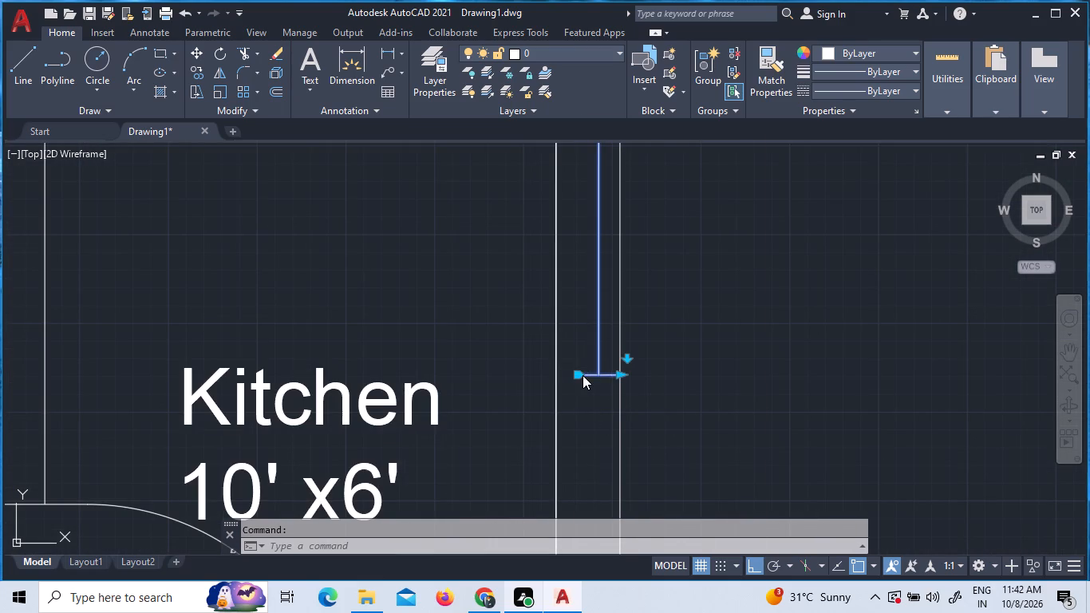
{"action": "left_click", "coordinate": [636, 306]}
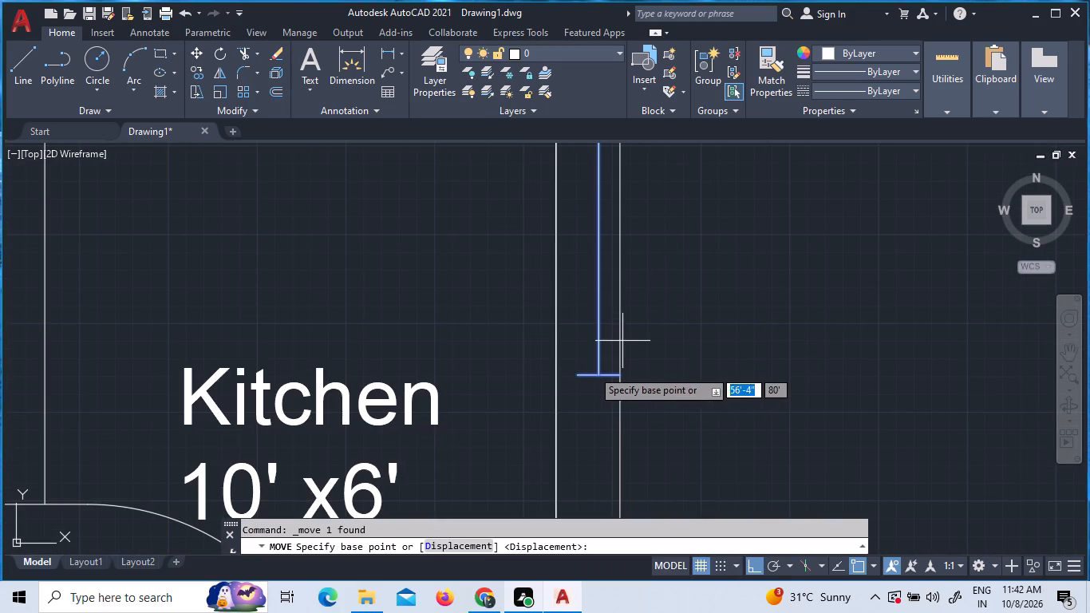
{"action": "left_click", "coordinate": [577, 378]}
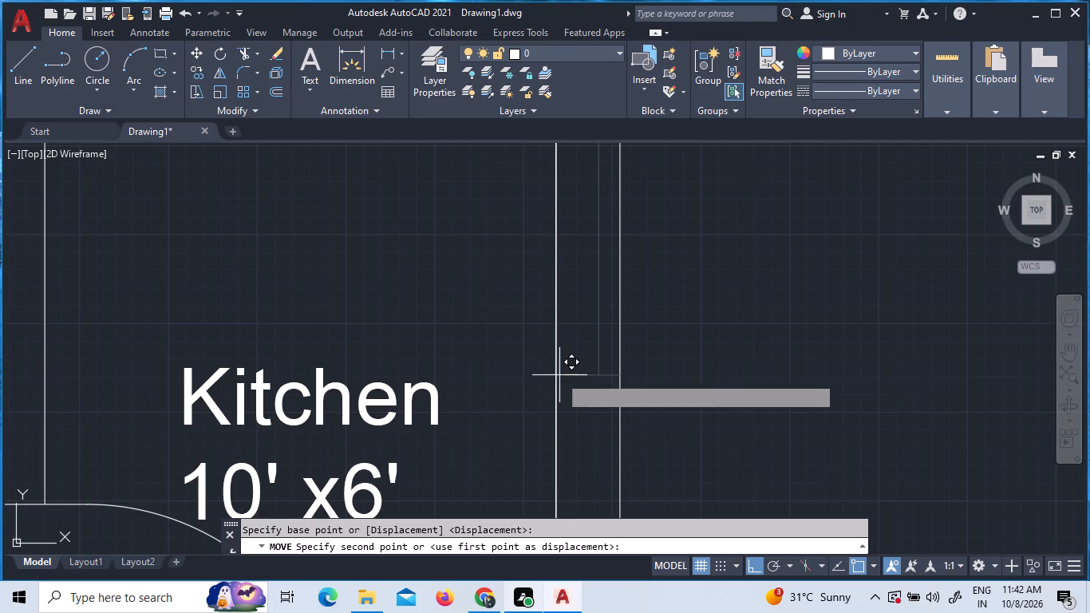
{"action": "left_click", "coordinate": [558, 378]}
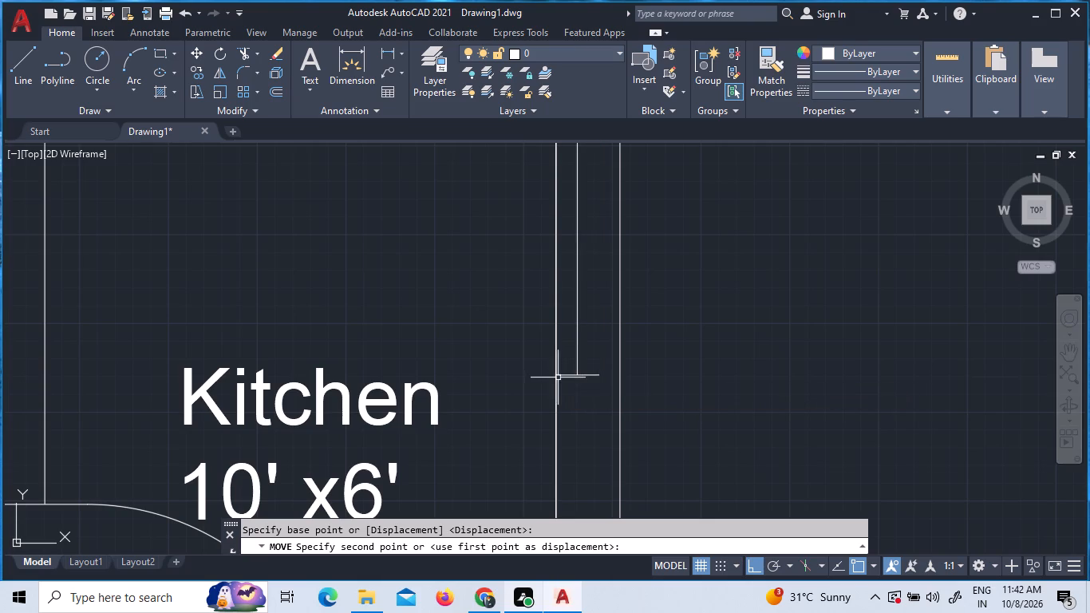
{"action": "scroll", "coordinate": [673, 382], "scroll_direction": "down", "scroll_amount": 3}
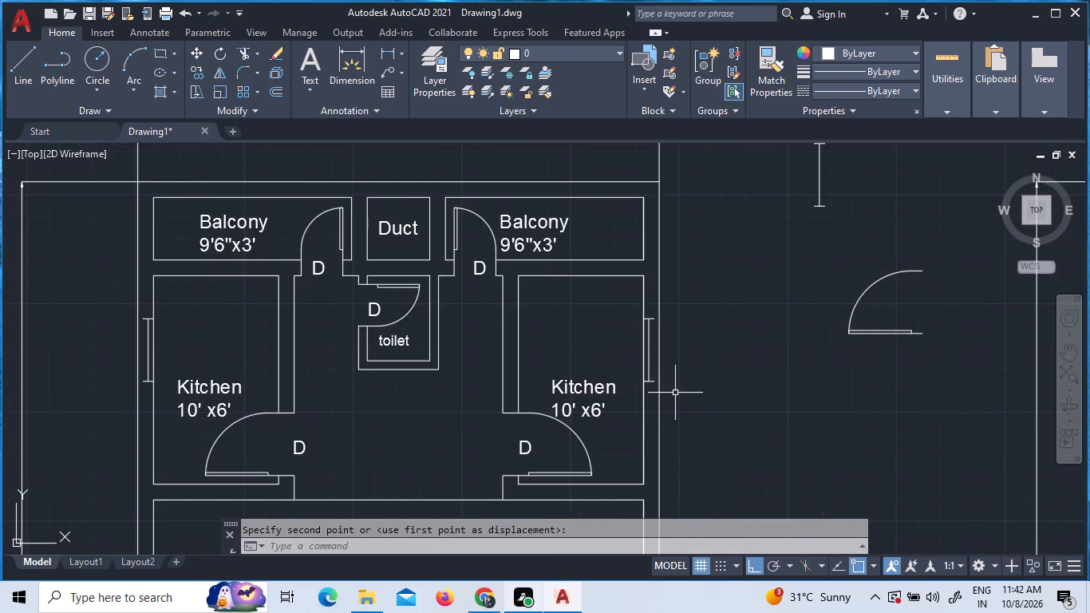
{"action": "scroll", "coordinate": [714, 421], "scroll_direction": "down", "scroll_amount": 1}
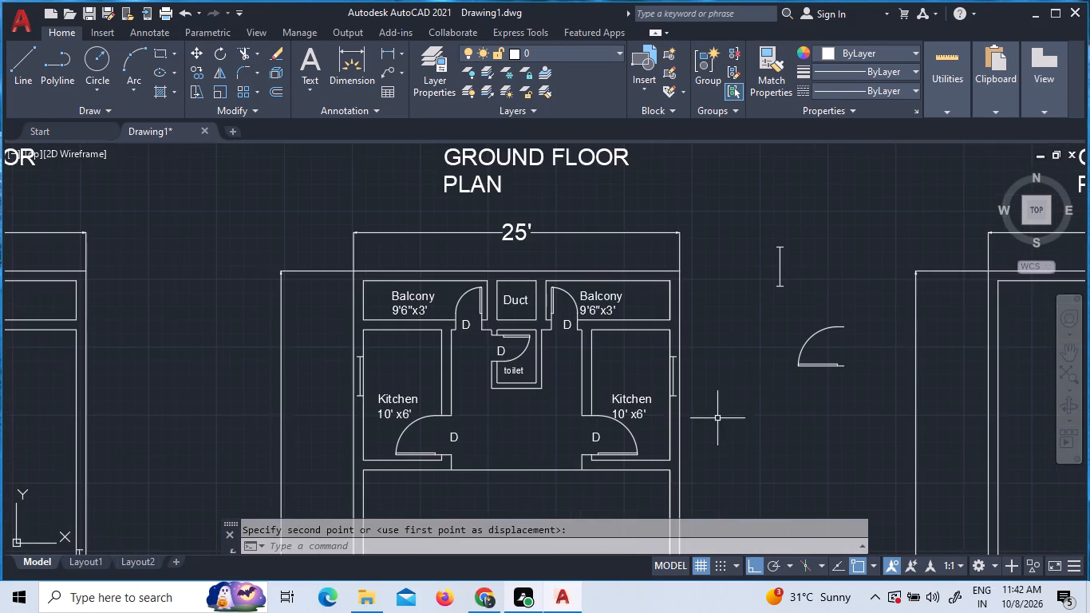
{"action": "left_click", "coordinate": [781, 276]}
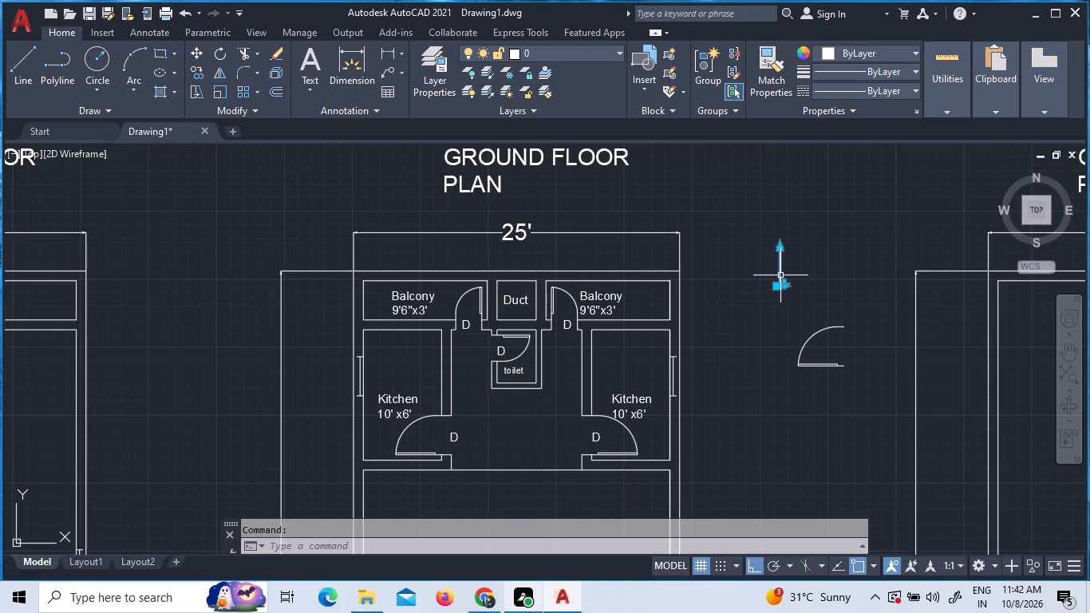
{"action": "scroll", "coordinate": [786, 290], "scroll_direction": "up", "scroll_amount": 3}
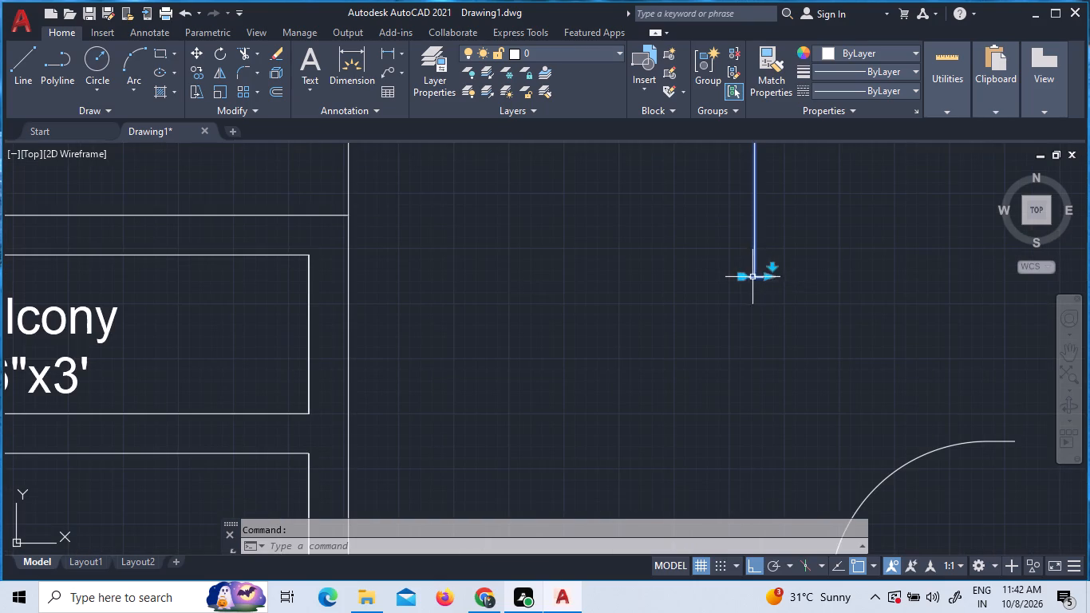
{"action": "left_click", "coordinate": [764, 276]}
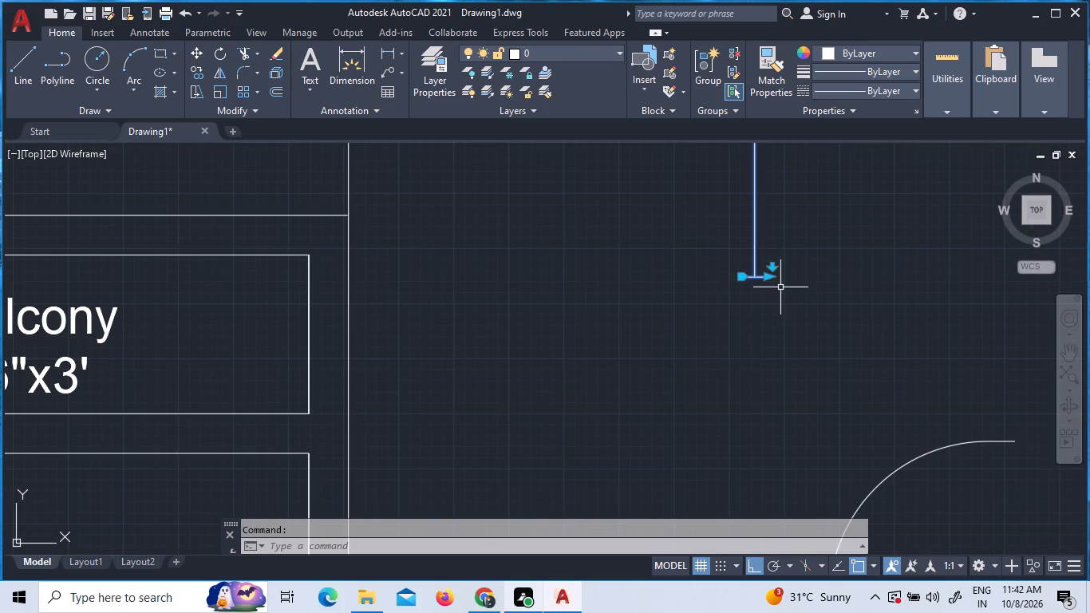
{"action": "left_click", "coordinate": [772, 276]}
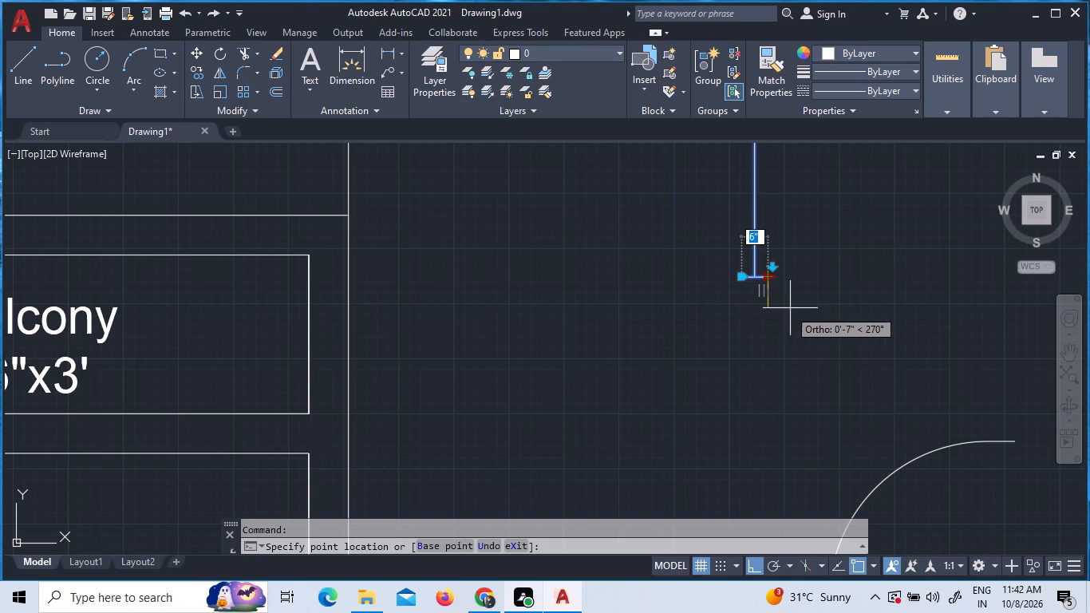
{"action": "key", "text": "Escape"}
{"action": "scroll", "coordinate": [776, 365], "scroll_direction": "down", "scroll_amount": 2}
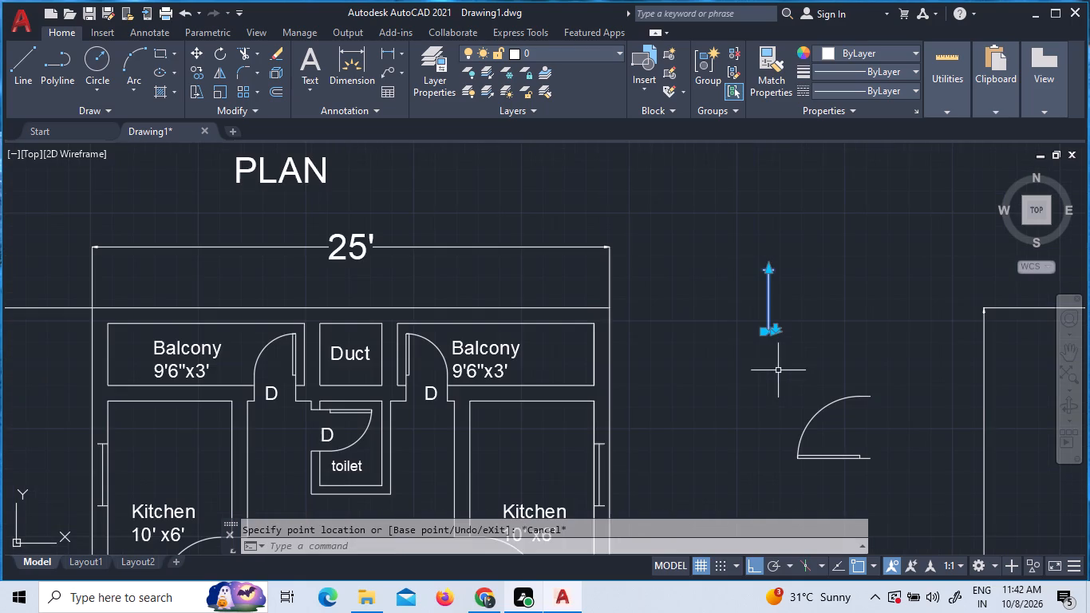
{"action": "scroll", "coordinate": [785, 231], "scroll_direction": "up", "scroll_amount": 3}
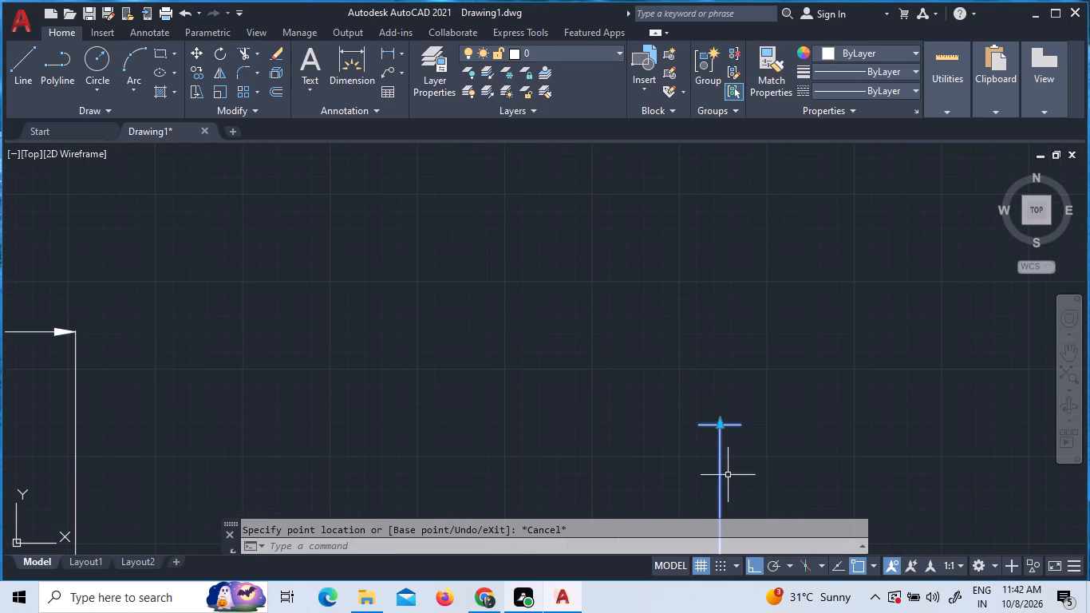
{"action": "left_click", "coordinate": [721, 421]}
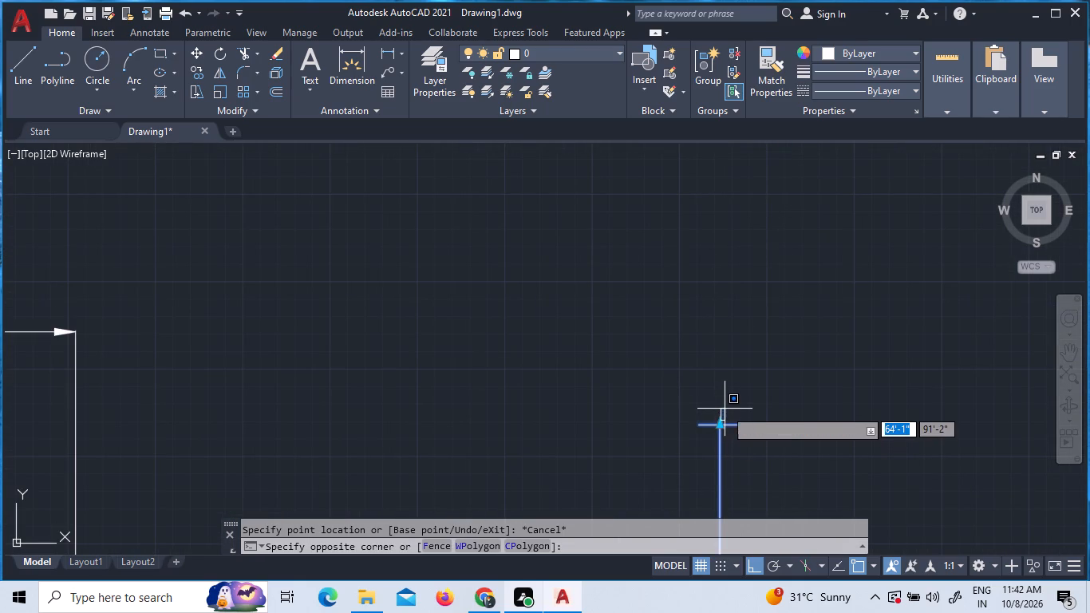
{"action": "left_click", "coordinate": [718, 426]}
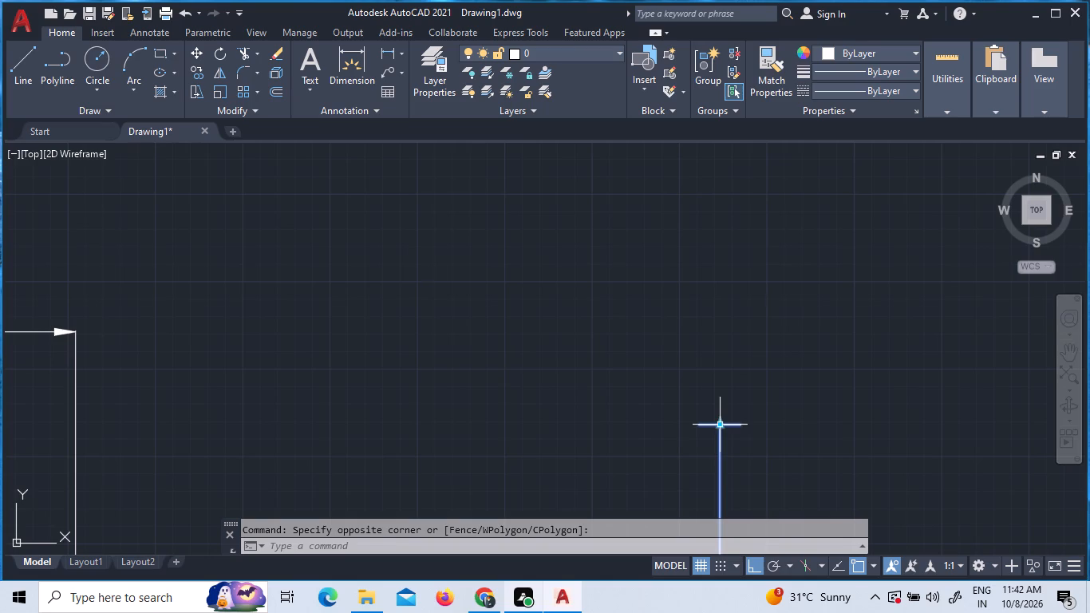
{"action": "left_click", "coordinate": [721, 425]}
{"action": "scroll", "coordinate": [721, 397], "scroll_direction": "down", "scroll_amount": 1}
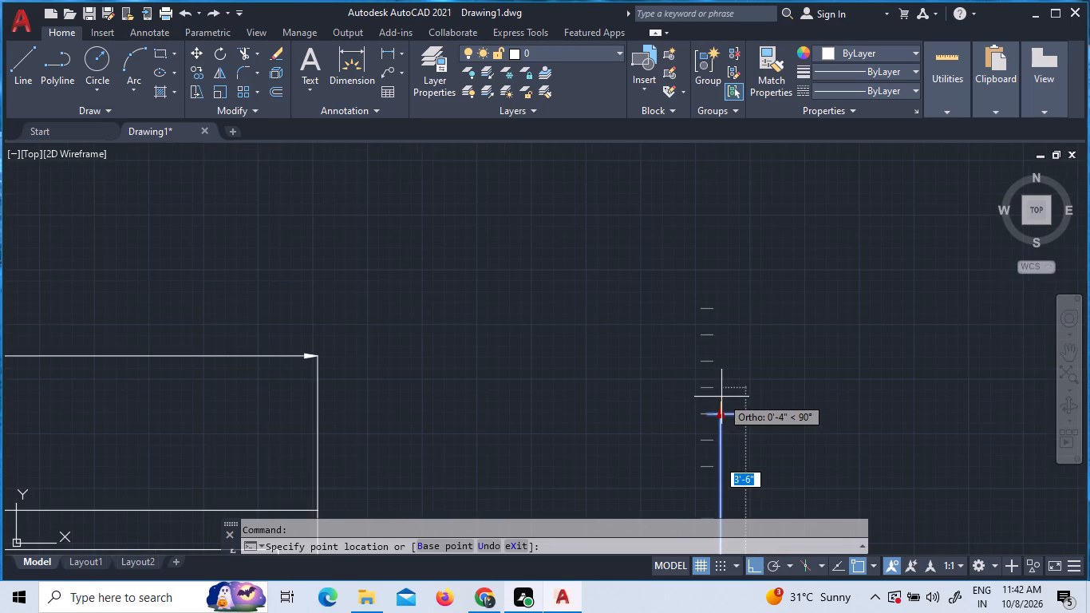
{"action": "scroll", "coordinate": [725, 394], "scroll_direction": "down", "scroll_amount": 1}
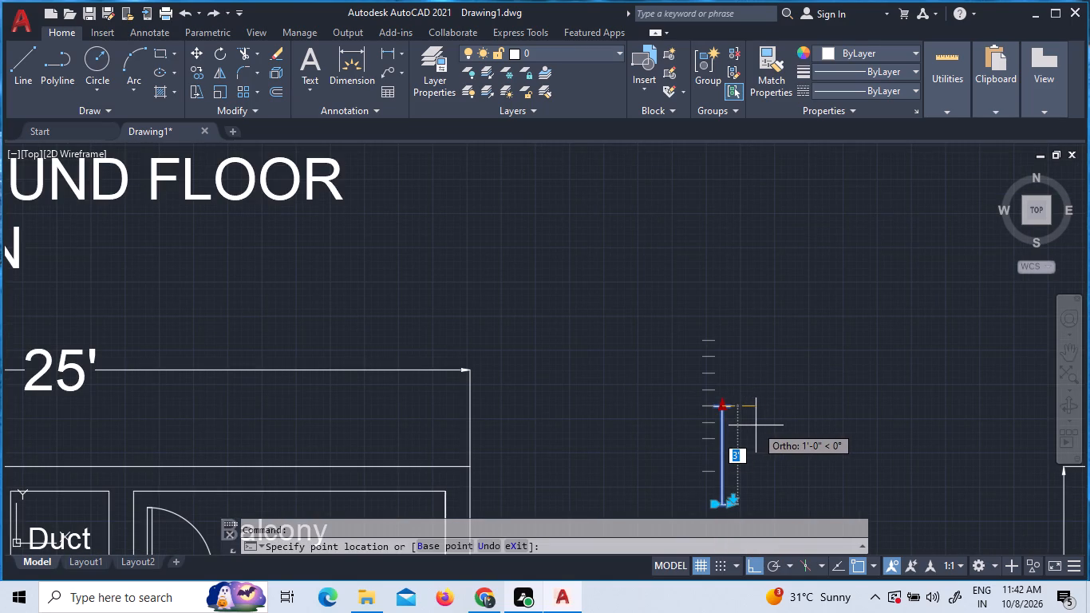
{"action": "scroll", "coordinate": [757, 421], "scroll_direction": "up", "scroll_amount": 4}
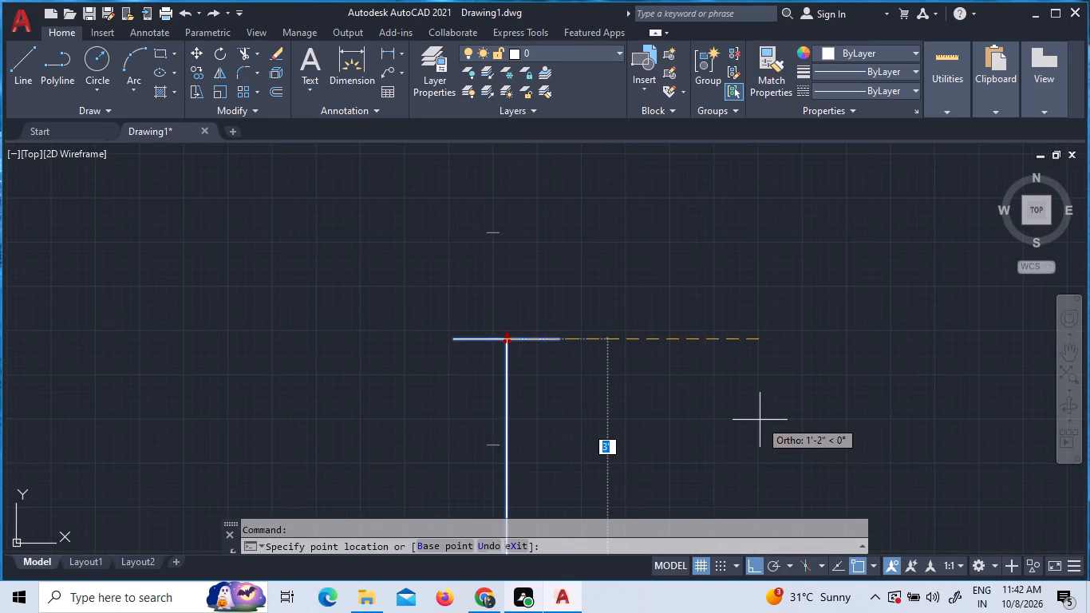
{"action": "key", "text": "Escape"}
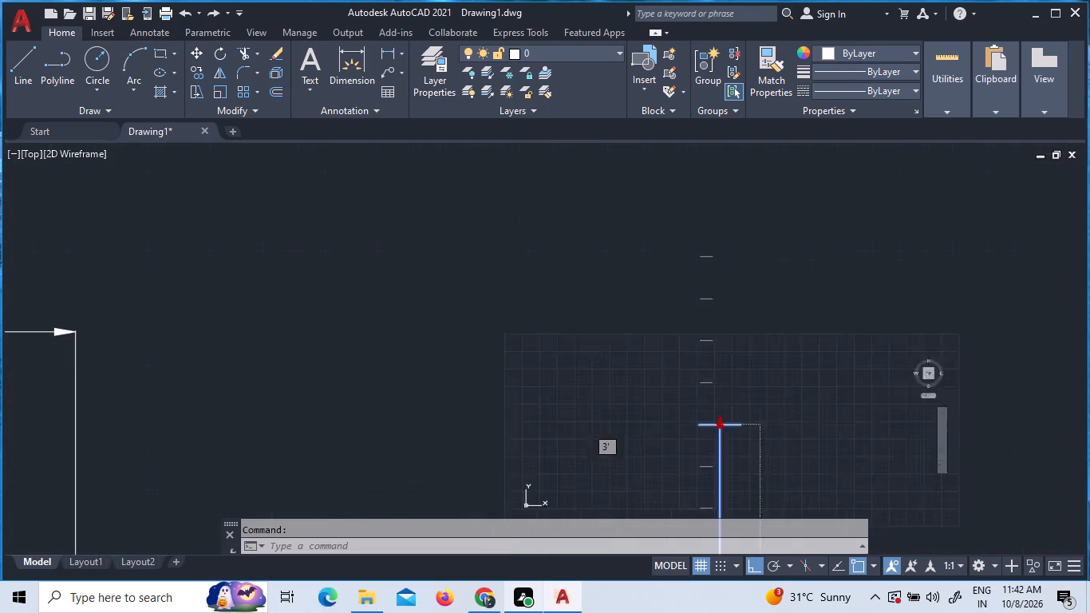
Shorten the left kitchen's window block to about a third of its length by lowering its upper end along the outer wall.
{"action": "scroll", "coordinate": [773, 388], "scroll_direction": "down", "scroll_amount": 6}
{"action": "scroll", "coordinate": [670, 453], "scroll_direction": "up", "scroll_amount": 2}
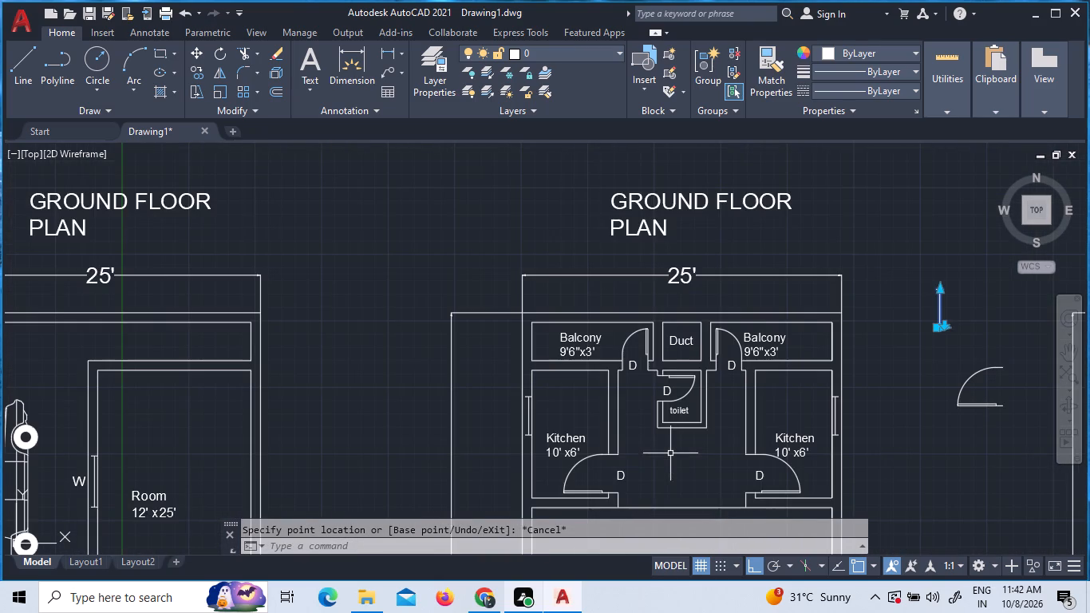
{"action": "scroll", "coordinate": [539, 416], "scroll_direction": "up", "scroll_amount": 2}
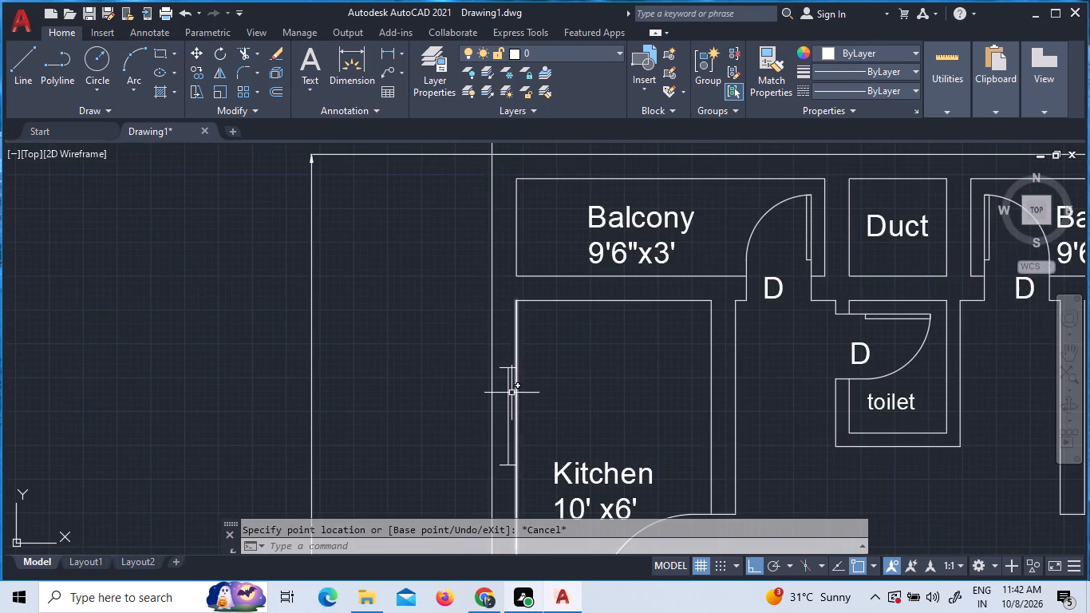
{"action": "left_click", "coordinate": [508, 389]}
{"action": "scroll", "coordinate": [495, 346], "scroll_direction": "up", "scroll_amount": 4}
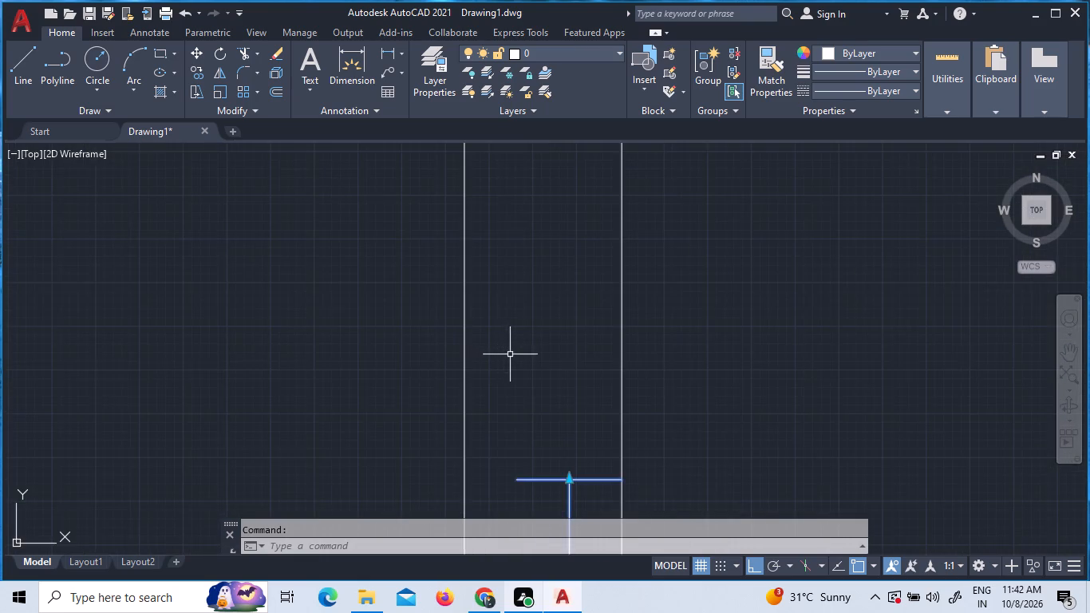
{"action": "scroll", "coordinate": [510, 354], "scroll_direction": "down", "scroll_amount": 3}
{"action": "left_click", "coordinate": [538, 402]}
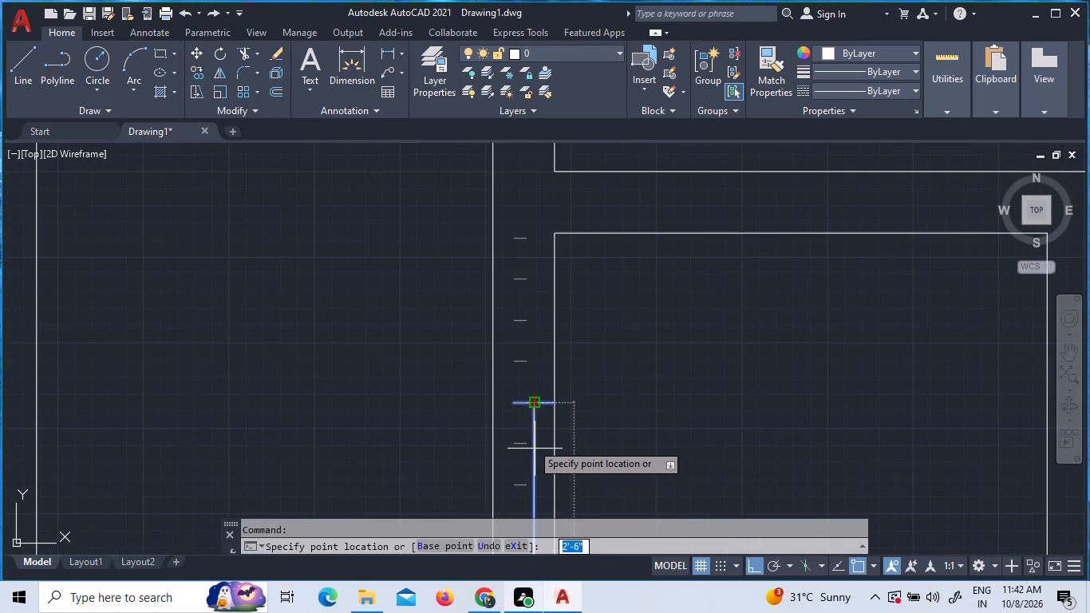
{"action": "scroll", "coordinate": [531, 443], "scroll_direction": "down", "scroll_amount": 2}
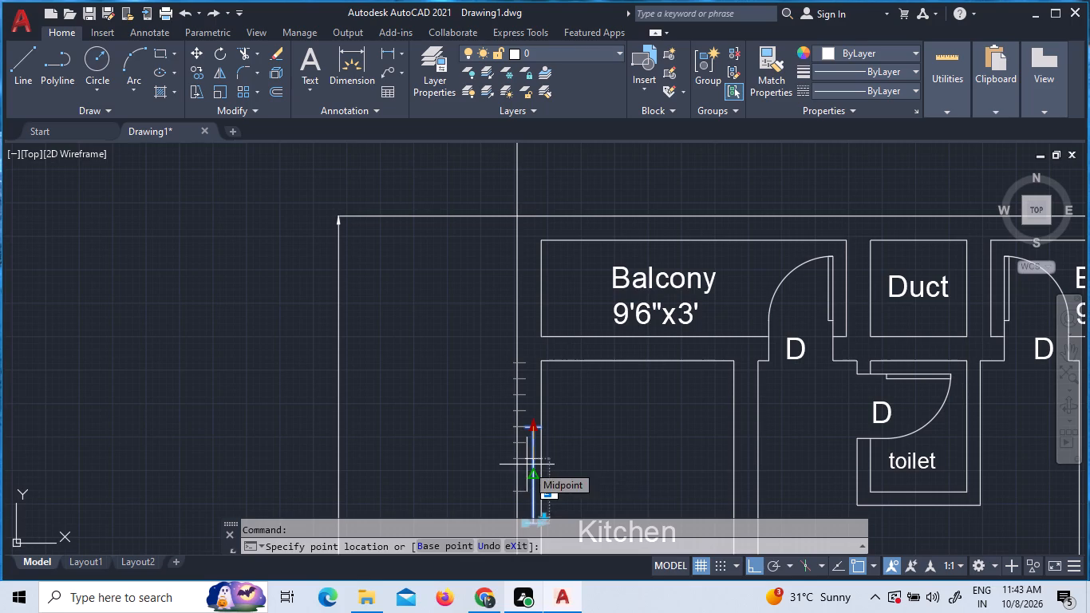
{"action": "scroll", "coordinate": [527, 465], "scroll_direction": "up", "scroll_amount": 4}
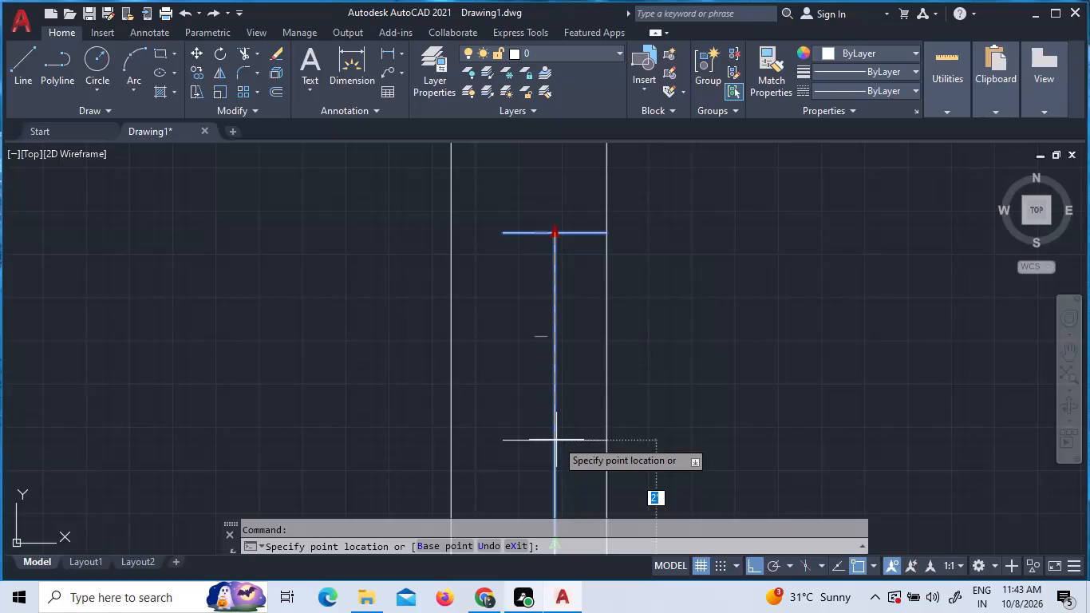
{"action": "left_click", "coordinate": [556, 440]}
{"action": "scroll", "coordinate": [571, 287], "scroll_direction": "down", "scroll_amount": 3}
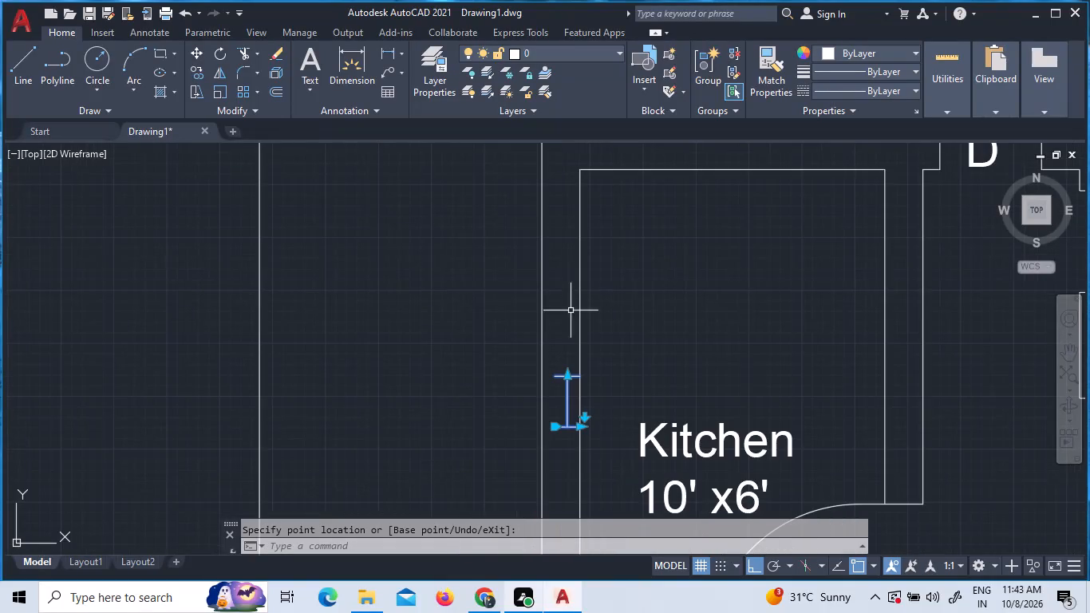
{"action": "scroll", "coordinate": [576, 457], "scroll_direction": "up", "scroll_amount": 3}
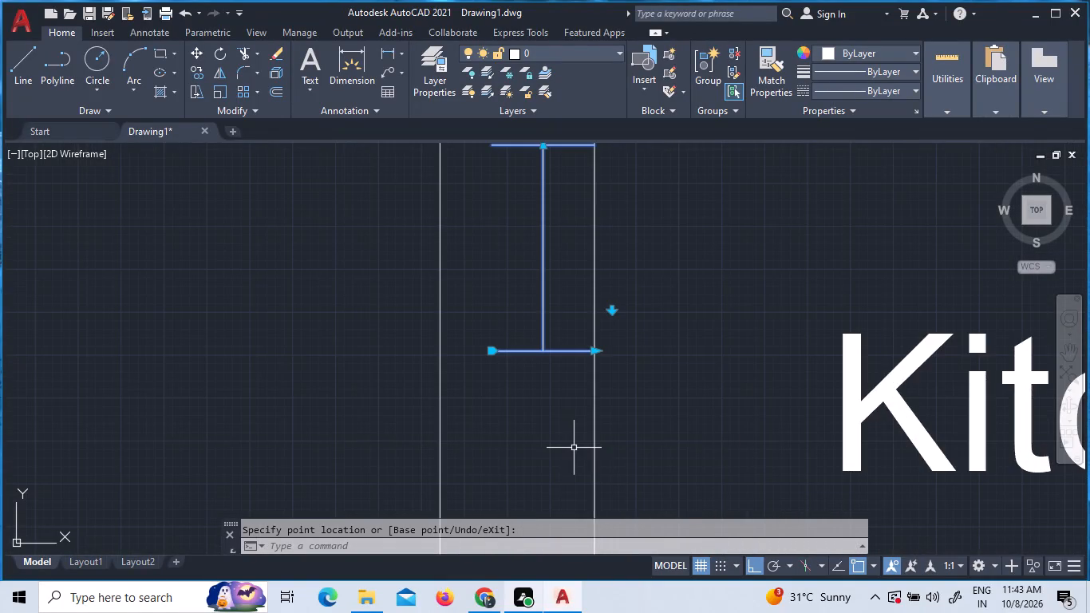
{"action": "scroll", "coordinate": [574, 448], "scroll_direction": "down", "scroll_amount": 1}
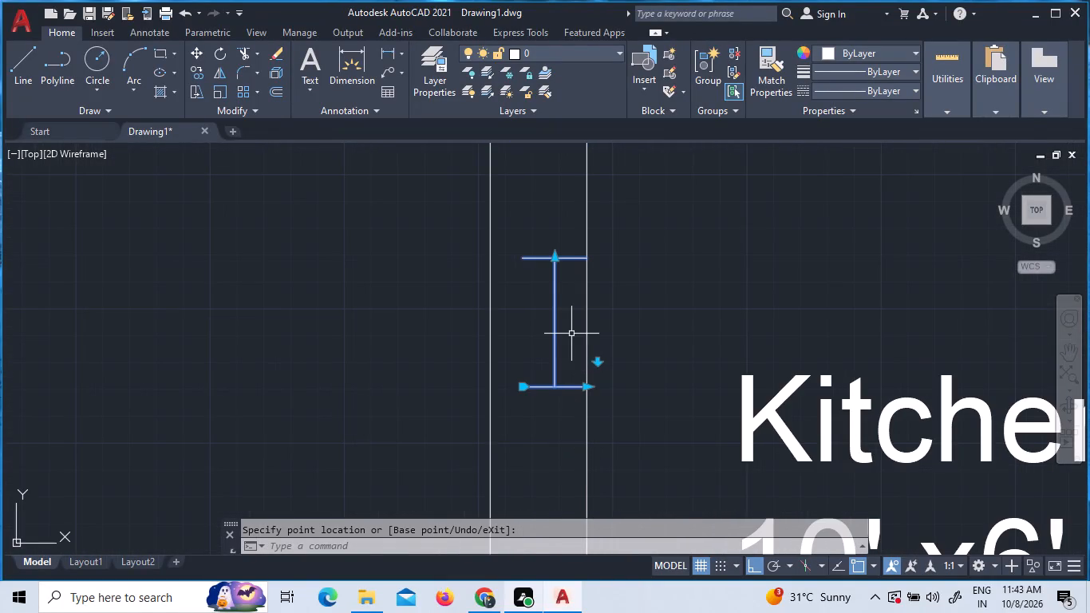
{"action": "left_click", "coordinate": [571, 334]}
{"action": "left_click", "coordinate": [565, 339]}
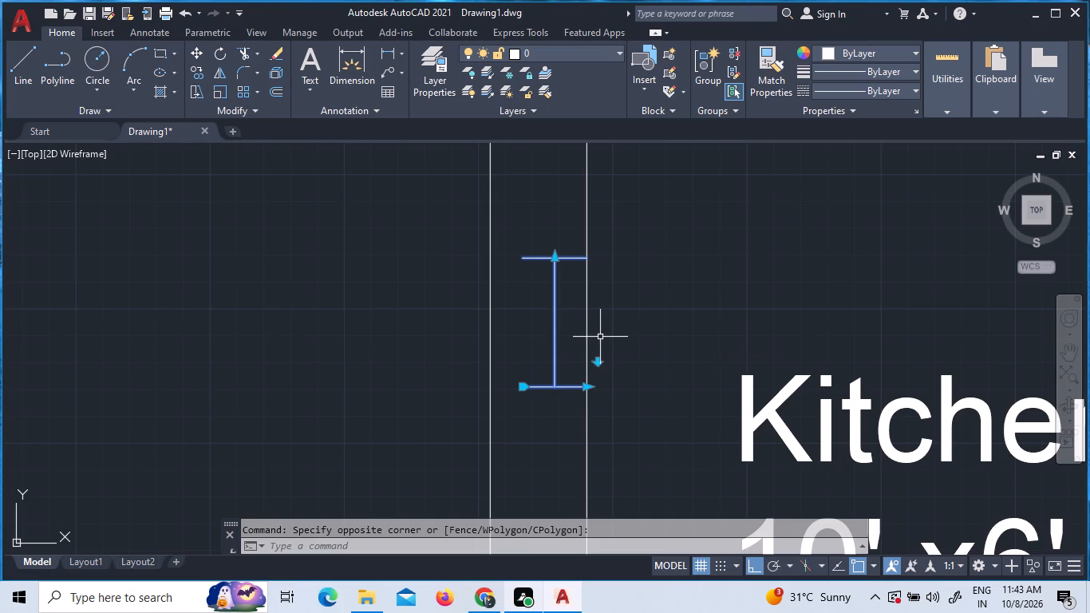
Shorten the right kitchen's window block to 2' by lowering its upper end along the outer wall.
{"action": "key", "text": "Escape"}
{"action": "scroll", "coordinate": [606, 335], "scroll_direction": "down", "scroll_amount": 3}
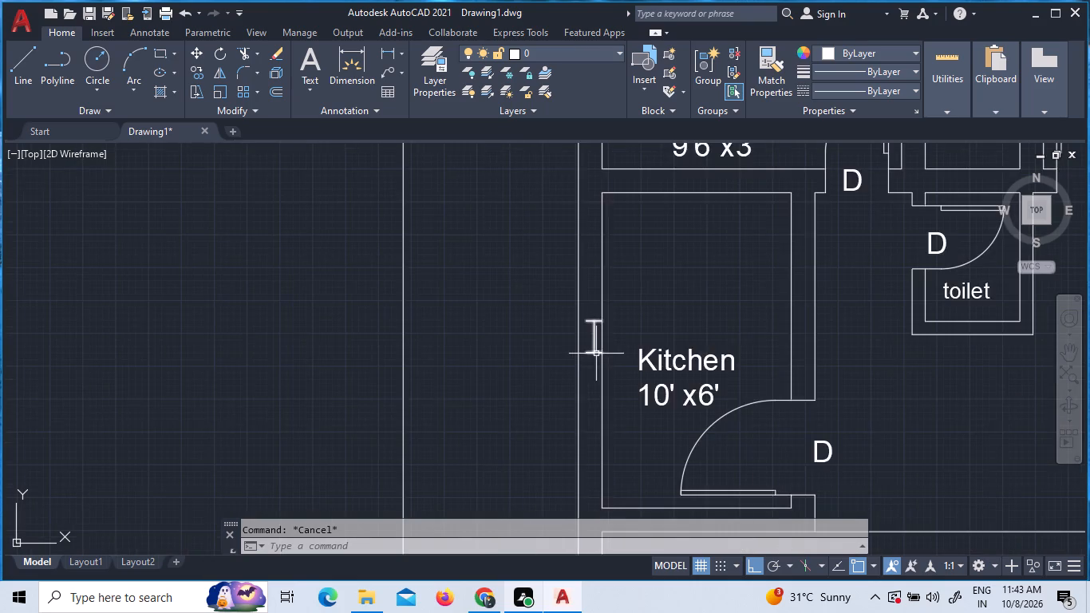
{"action": "scroll", "coordinate": [594, 353], "scroll_direction": "down", "scroll_amount": 3}
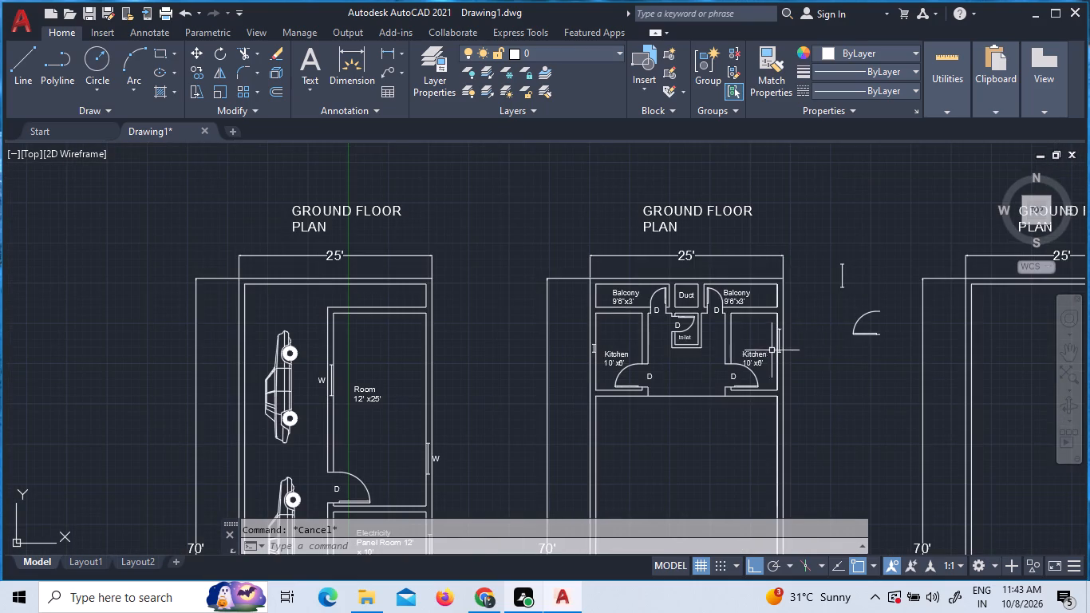
{"action": "scroll", "coordinate": [770, 351], "scroll_direction": "up", "scroll_amount": 4}
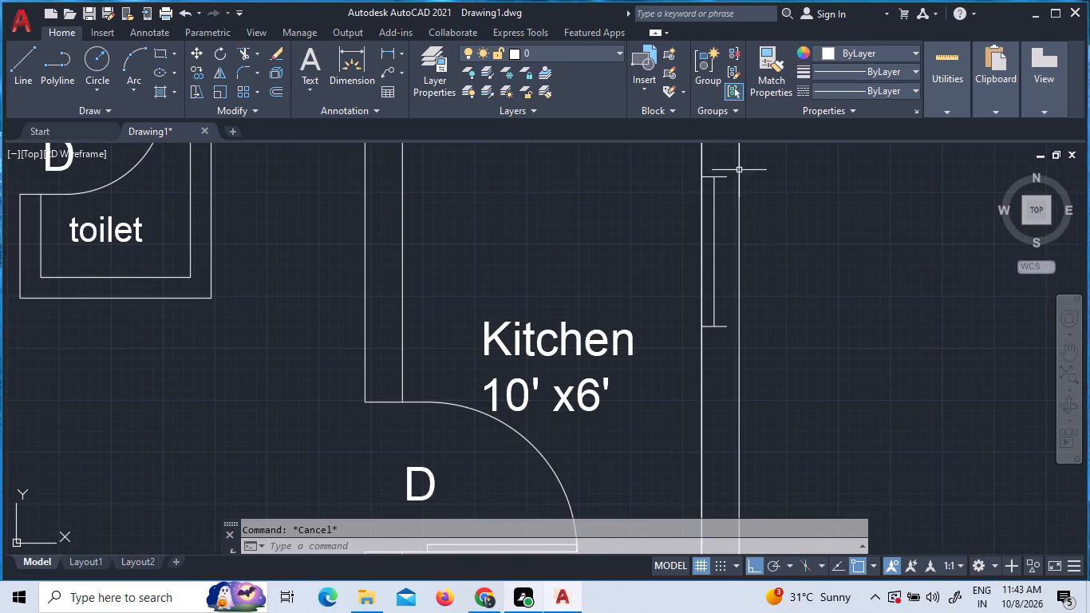
{"action": "left_click", "coordinate": [715, 176]}
{"action": "left_click", "coordinate": [712, 179]}
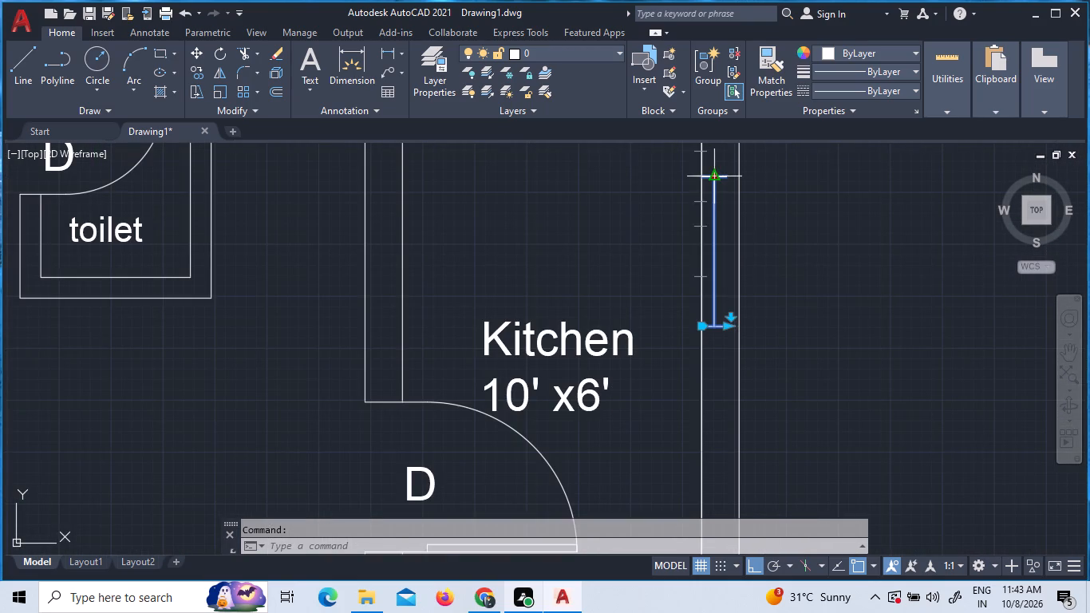
{"action": "left_click", "coordinate": [710, 220]}
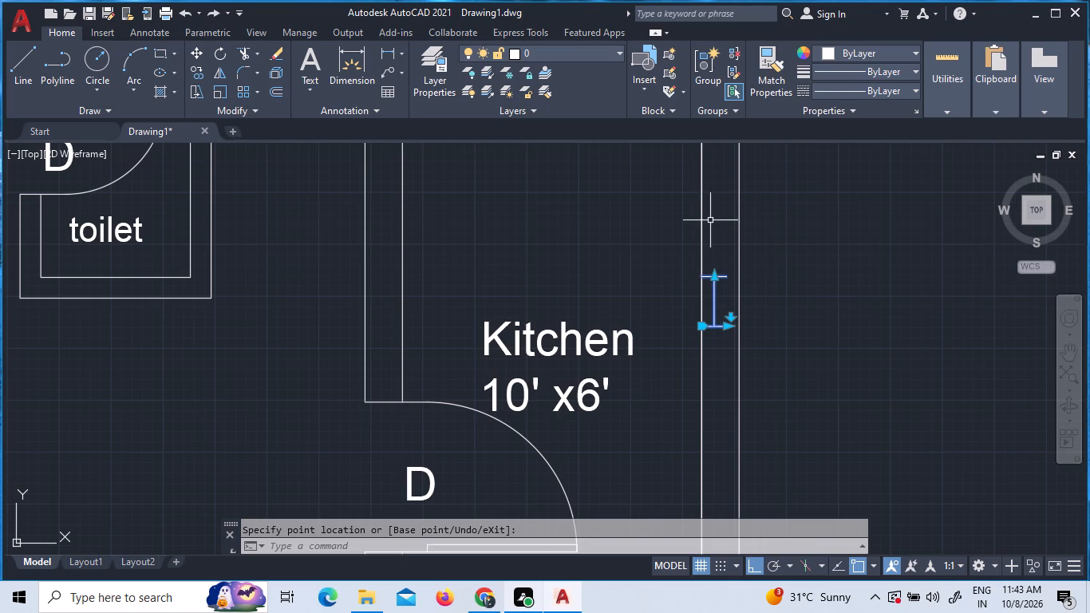
{"action": "left_click", "coordinate": [717, 279]}
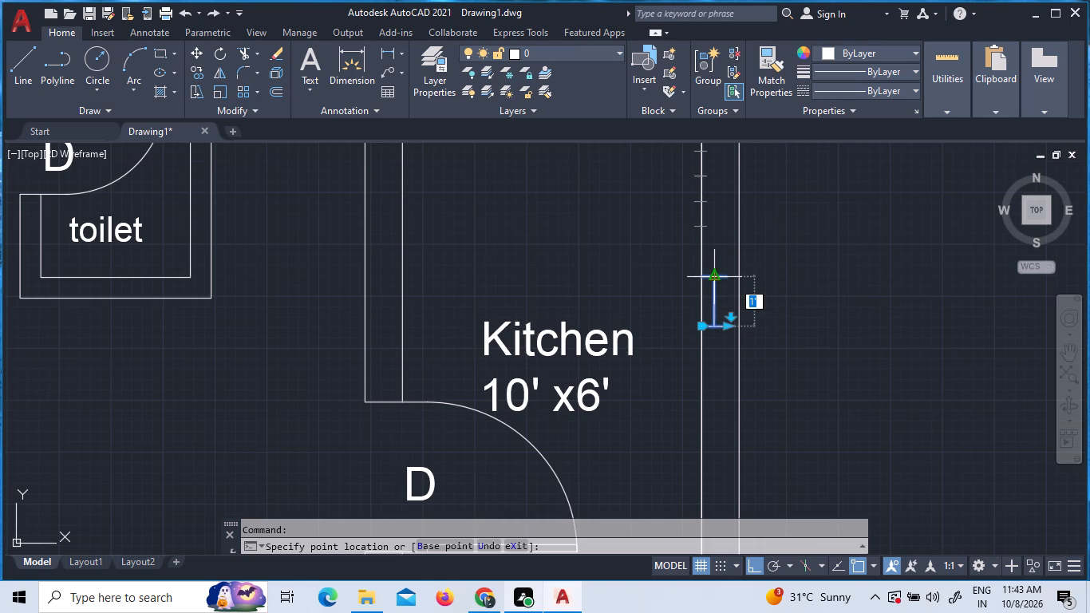
{"action": "left_click", "coordinate": [714, 226]}
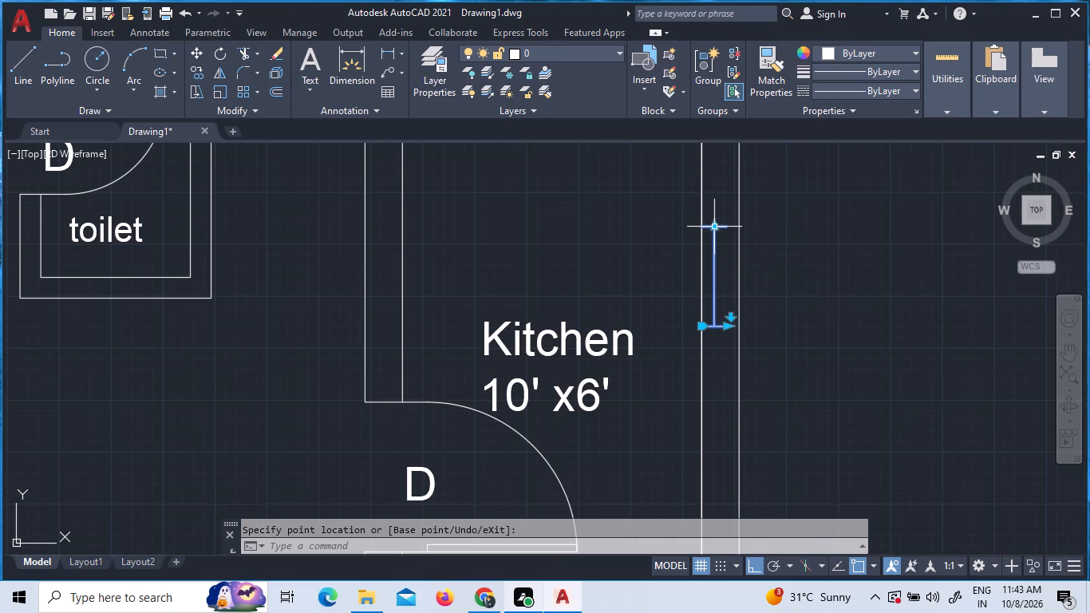
{"action": "left_click", "coordinate": [717, 223]}
{"action": "key", "text": "Escape"}
{"action": "key", "text": "Escape"}
Lengthen the left kitchen's window block to 2' by raising its upper end along the outer wall.
{"action": "scroll", "coordinate": [527, 307], "scroll_direction": "down", "scroll_amount": 2}
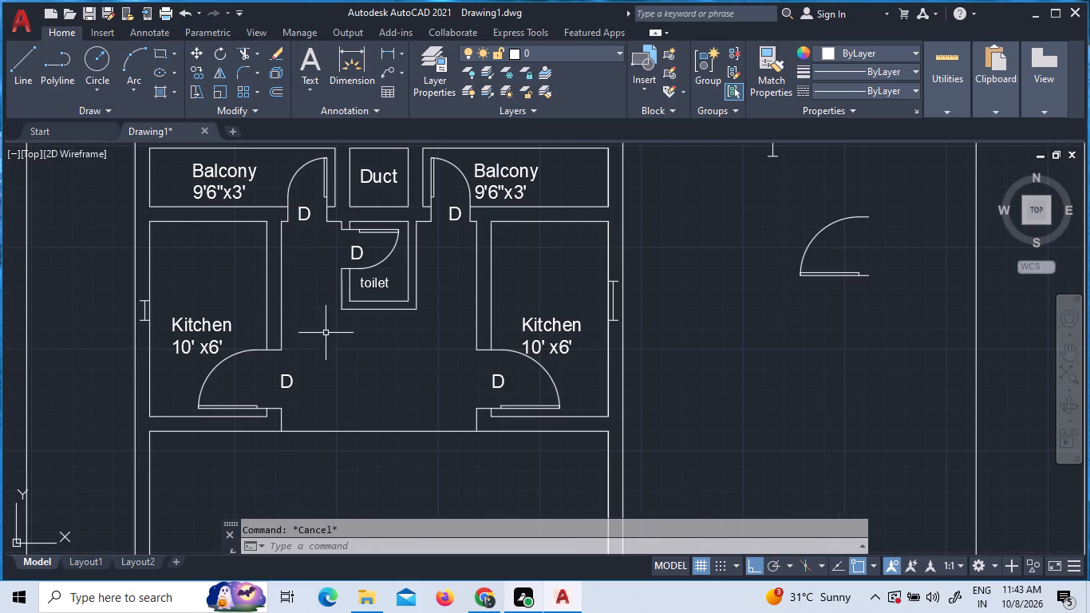
{"action": "scroll", "coordinate": [128, 324], "scroll_direction": "up", "scroll_amount": 3}
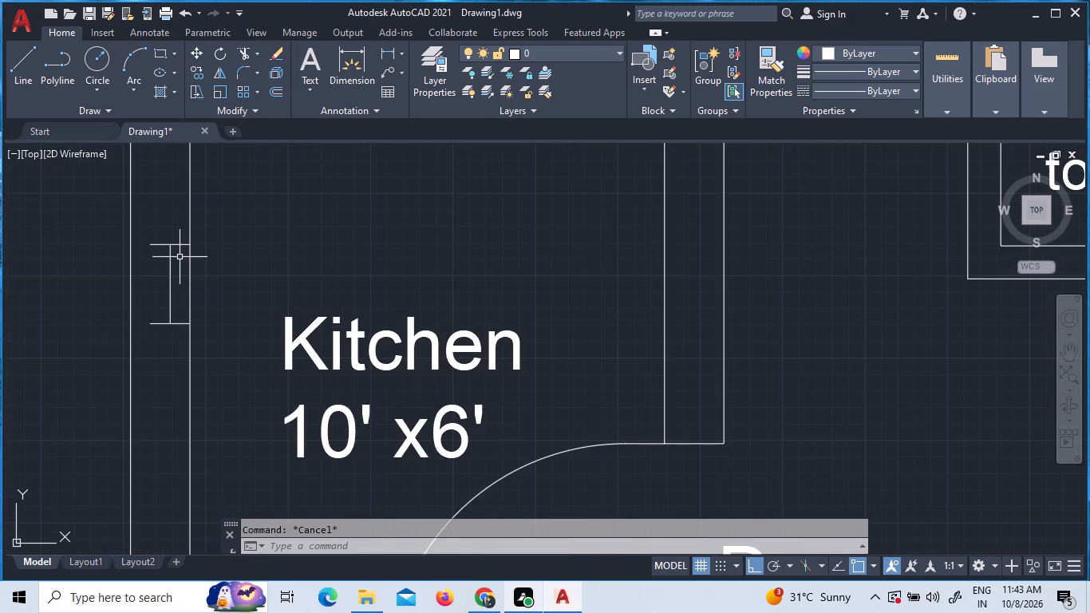
{"action": "left_click", "coordinate": [171, 251]}
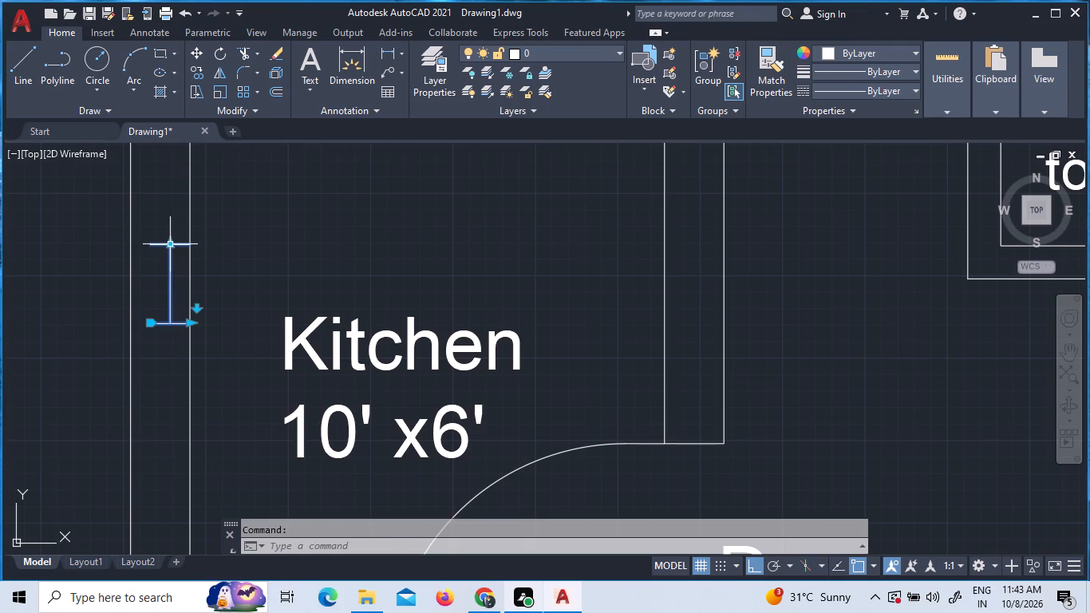
{"action": "left_click", "coordinate": [172, 243]}
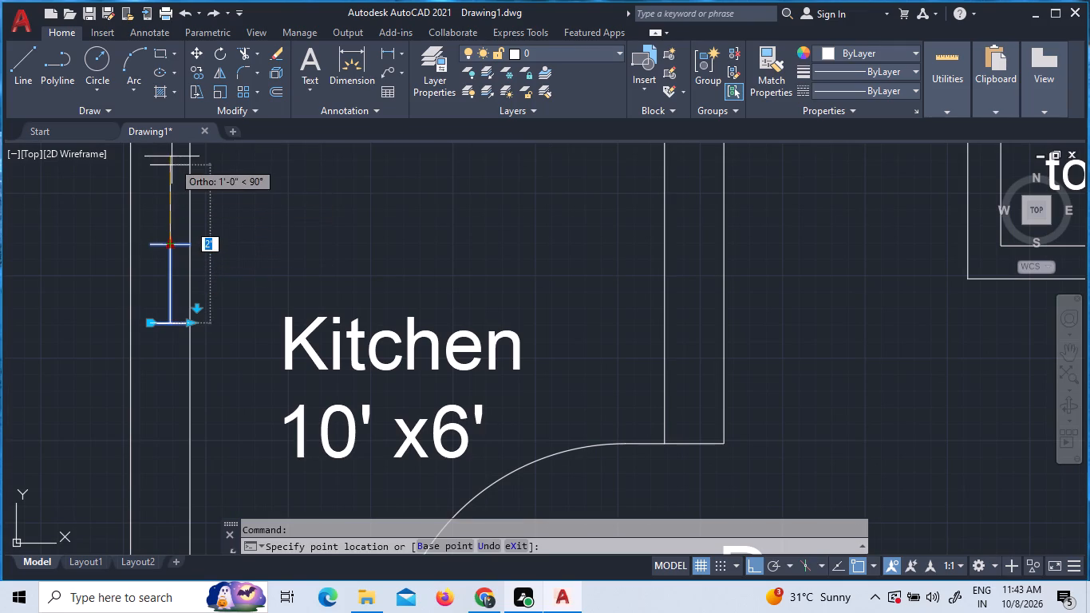
{"action": "left_click", "coordinate": [176, 164]}
Browse the architectural and civil tool palettes for further blocks to use in the plan, then close the palettes.
{"action": "scroll", "coordinate": [221, 222], "scroll_direction": "down", "scroll_amount": 1}
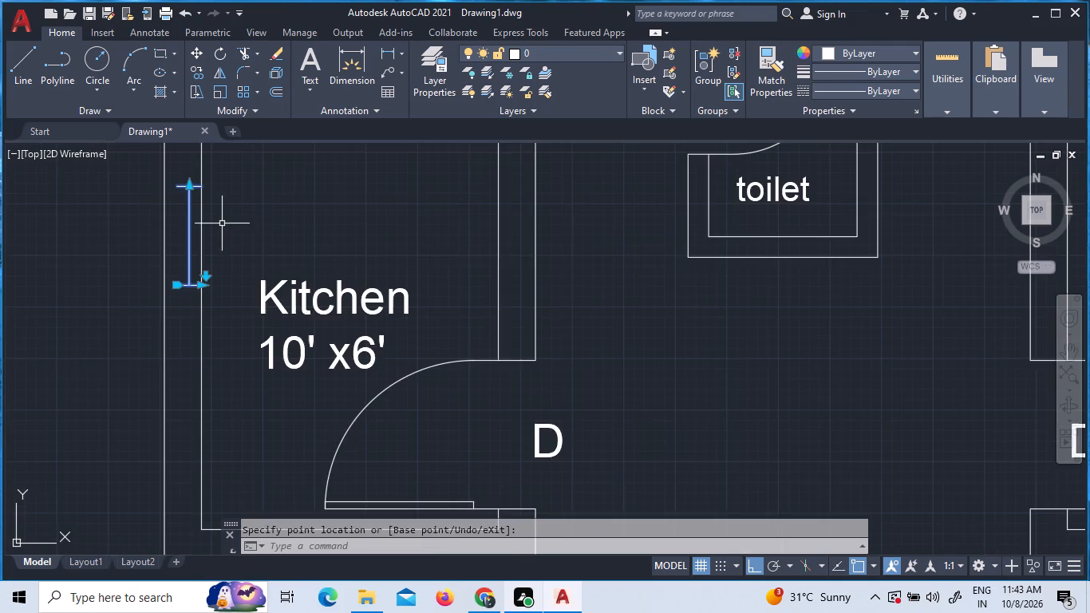
{"action": "scroll", "coordinate": [224, 229], "scroll_direction": "down", "scroll_amount": 3}
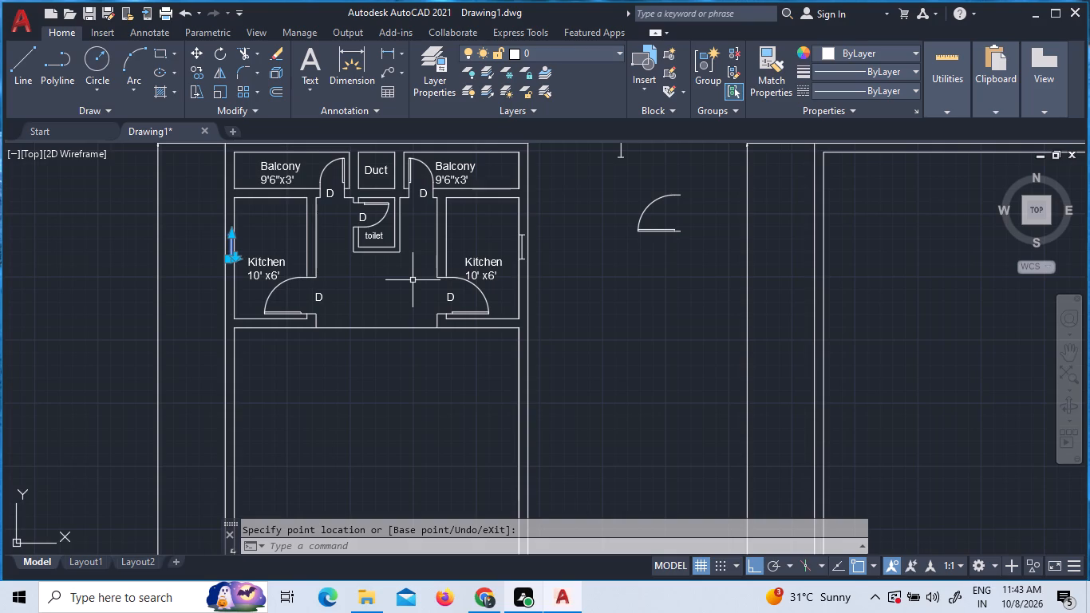
{"action": "scroll", "coordinate": [365, 180], "scroll_direction": "up", "scroll_amount": 1}
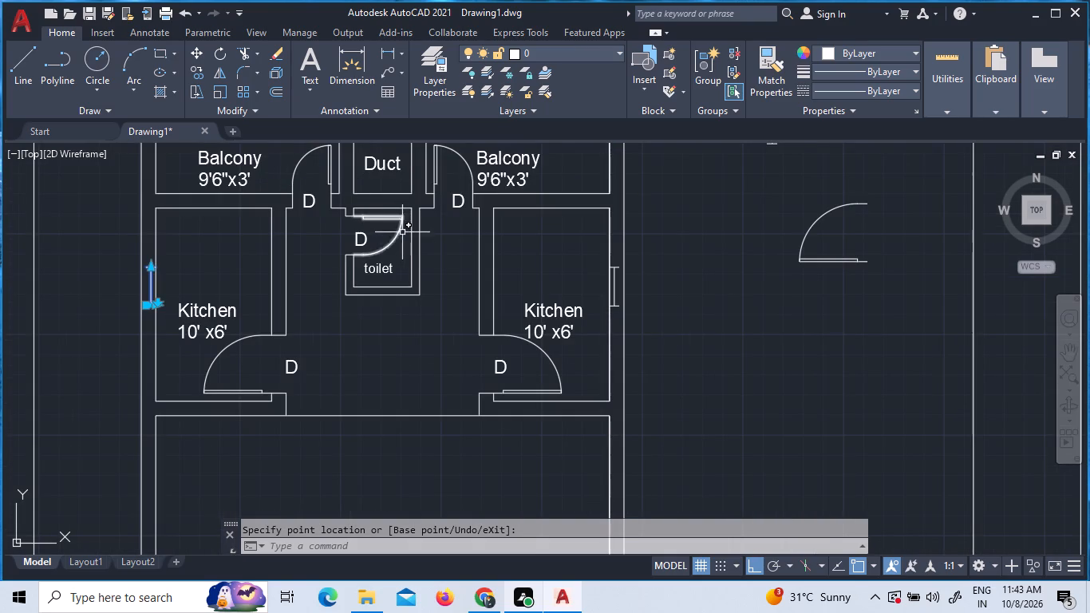
{"action": "scroll", "coordinate": [407, 278], "scroll_direction": "down", "scroll_amount": 2}
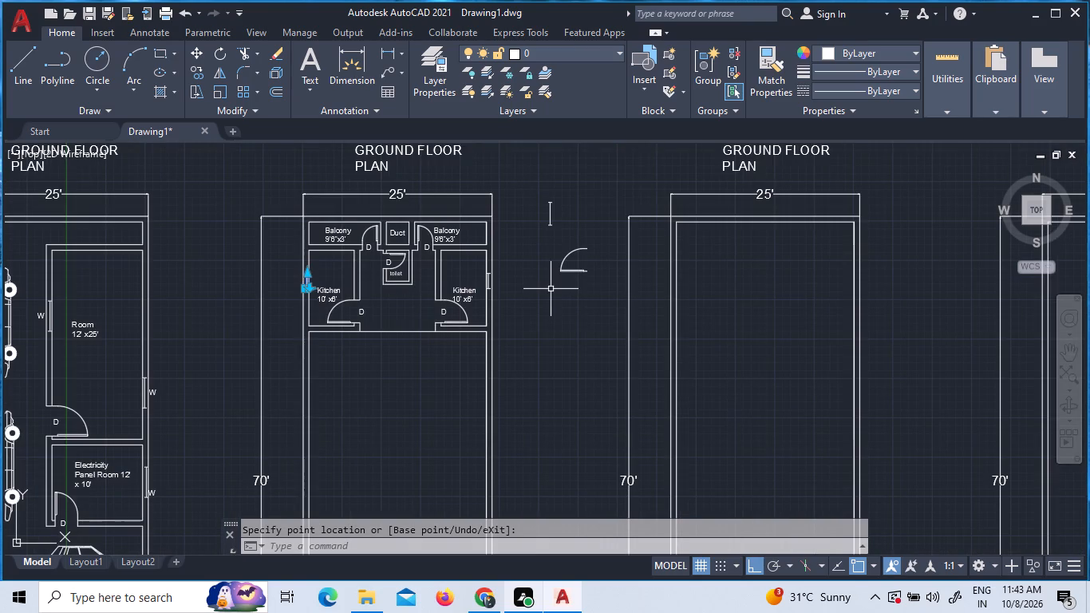
{"action": "type", "text": "TP"}
{"action": "key", "text": "Return"}
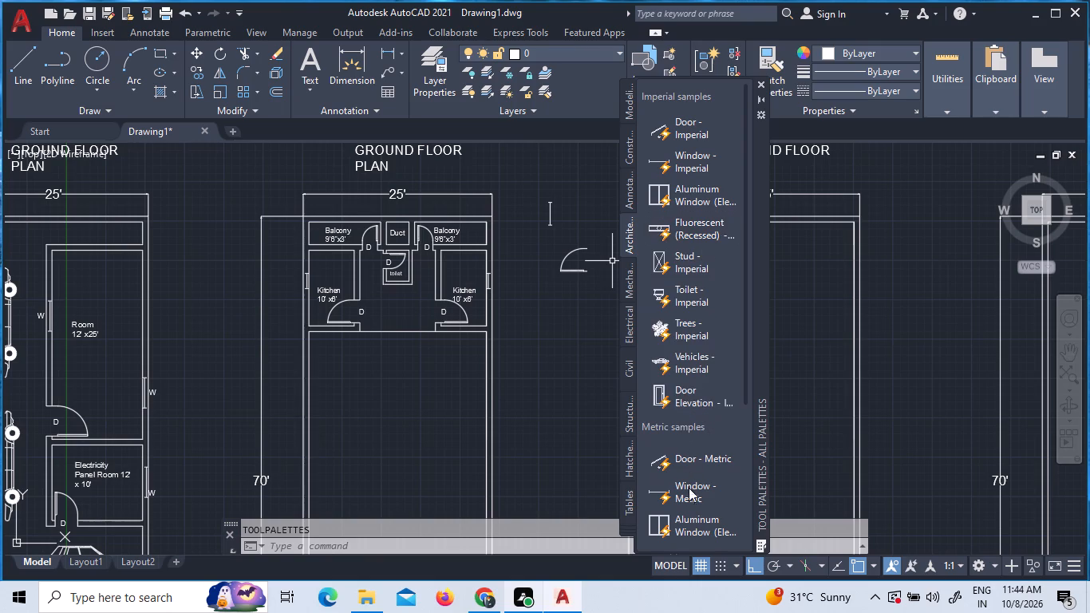
{"action": "scroll", "coordinate": [697, 499], "scroll_direction": "down", "scroll_amount": 3}
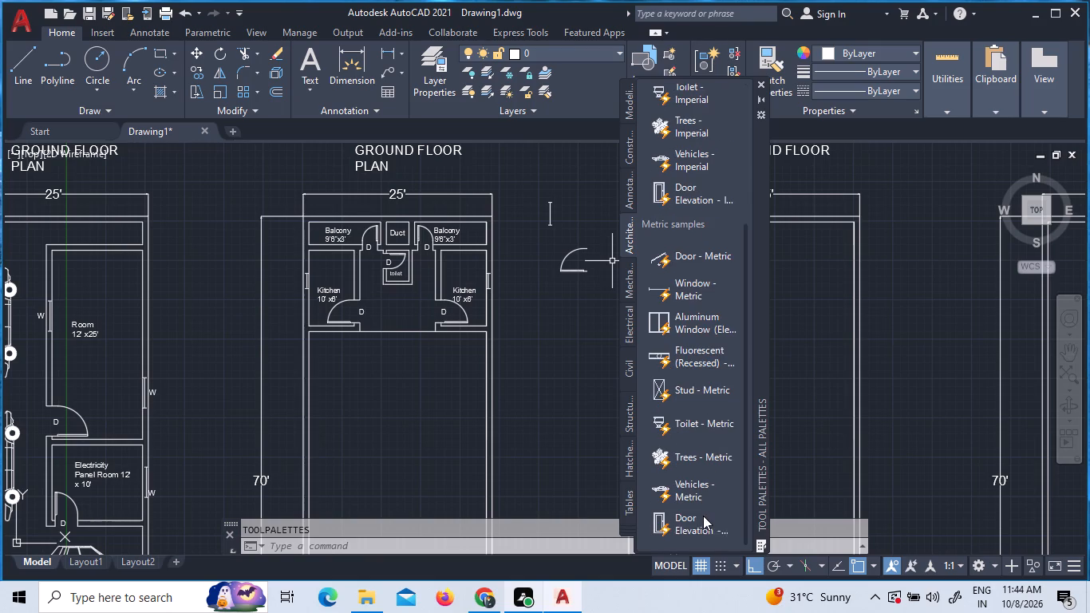
{"action": "scroll", "coordinate": [696, 482], "scroll_direction": "up", "scroll_amount": 4}
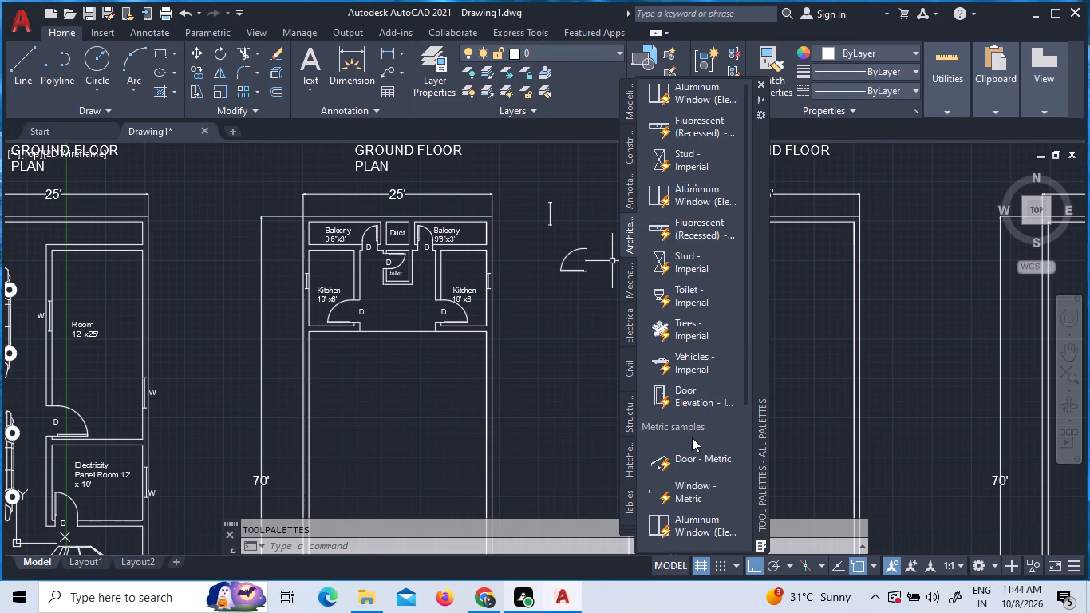
{"action": "scroll", "coordinate": [692, 437], "scroll_direction": "up", "scroll_amount": 2}
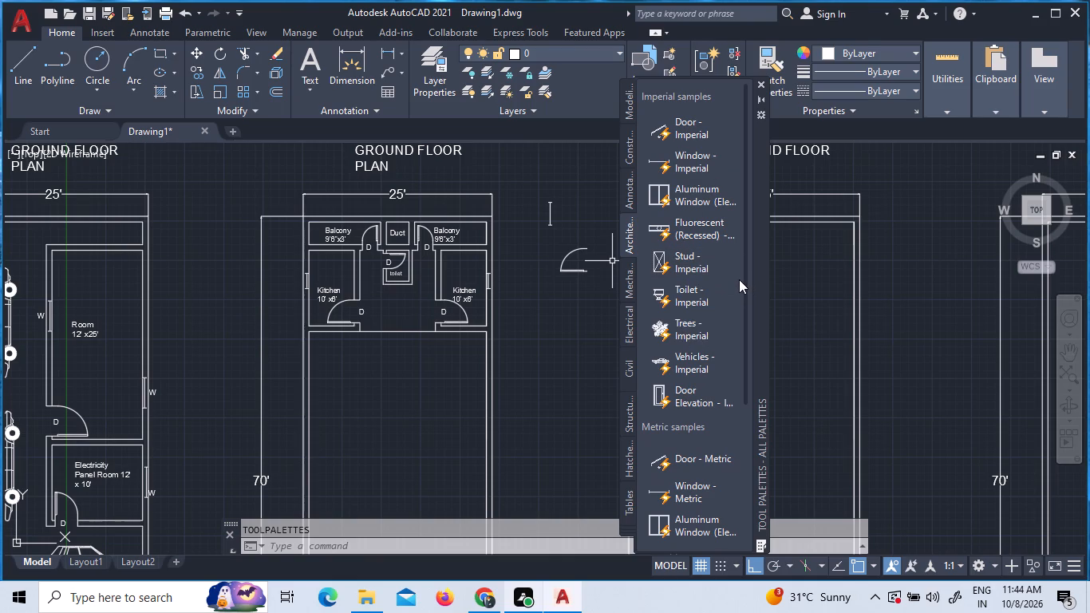
{"action": "key", "text": "Escape"}
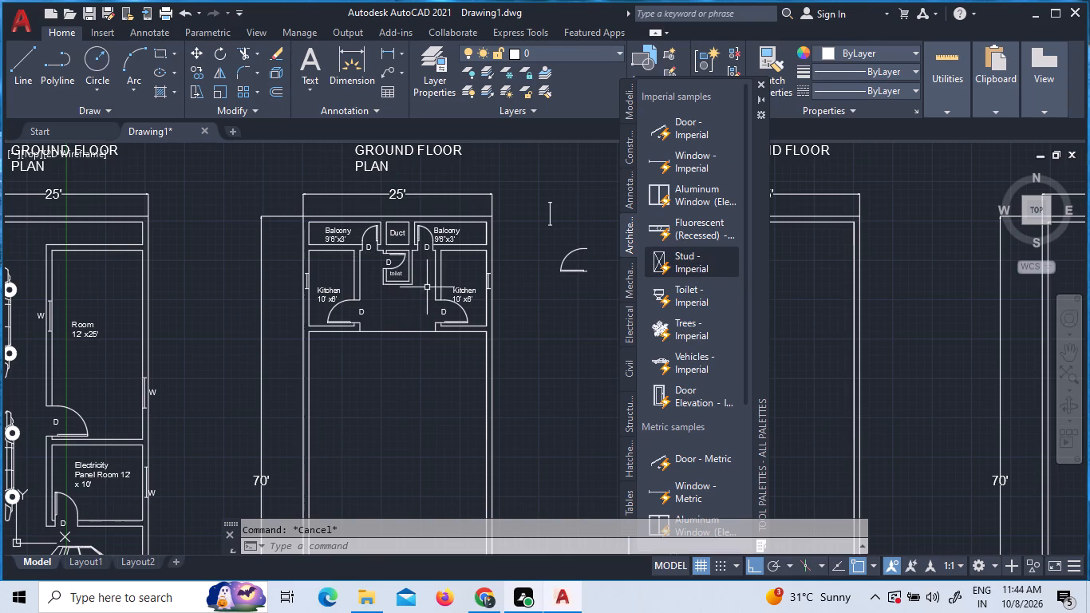
{"action": "scroll", "coordinate": [411, 272], "scroll_direction": "up", "scroll_amount": 2}
{"action": "scroll", "coordinate": [373, 219], "scroll_direction": "up", "scroll_amount": 3}
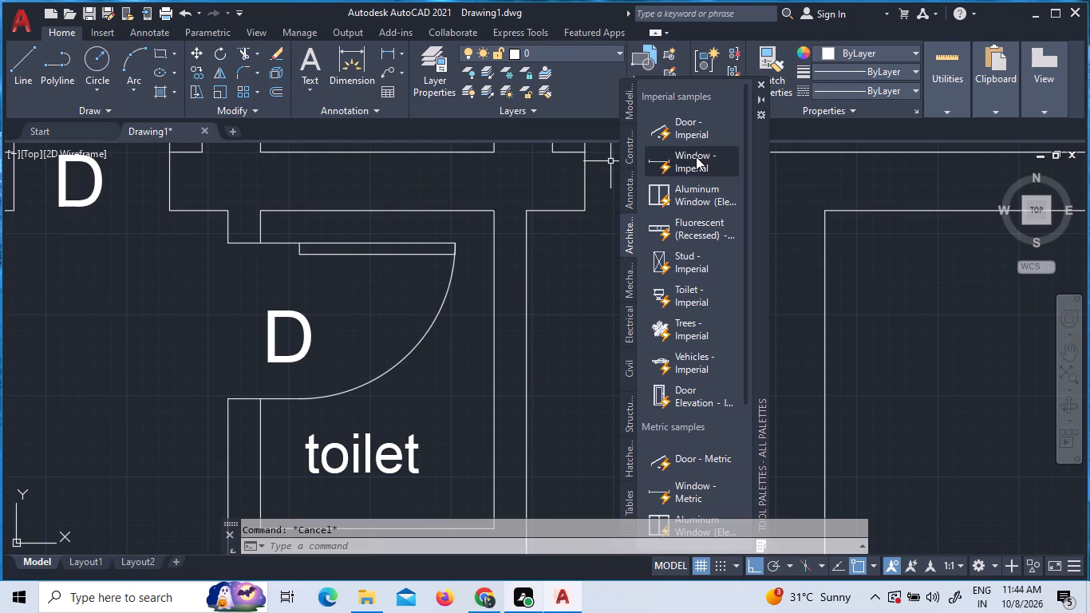
{"action": "left_click", "coordinate": [624, 374]}
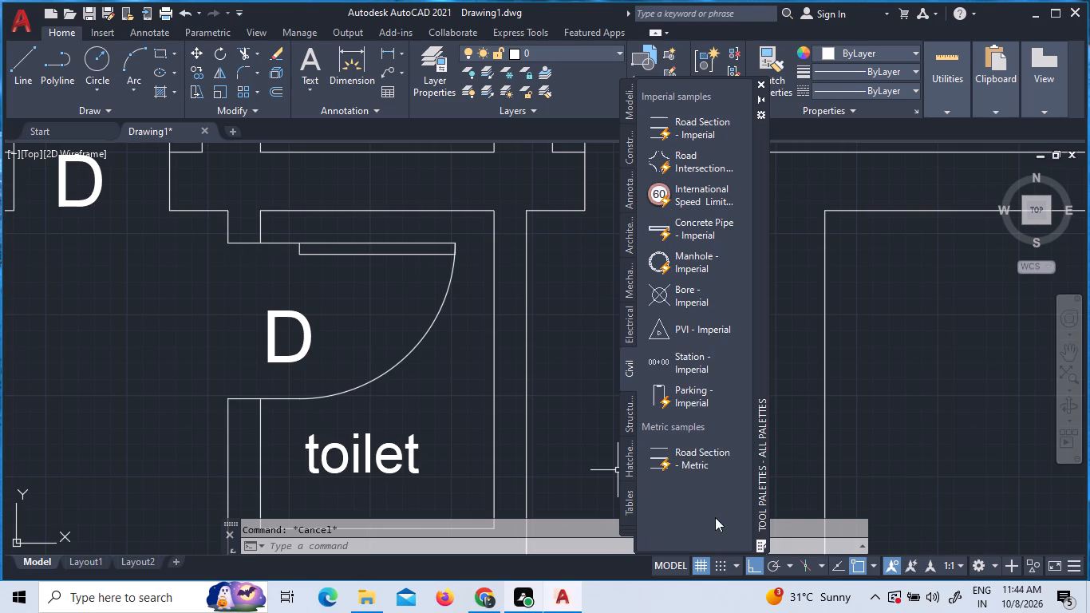
{"action": "scroll", "coordinate": [715, 517], "scroll_direction": "down", "scroll_amount": 1}
{"action": "left_click", "coordinate": [794, 348]}
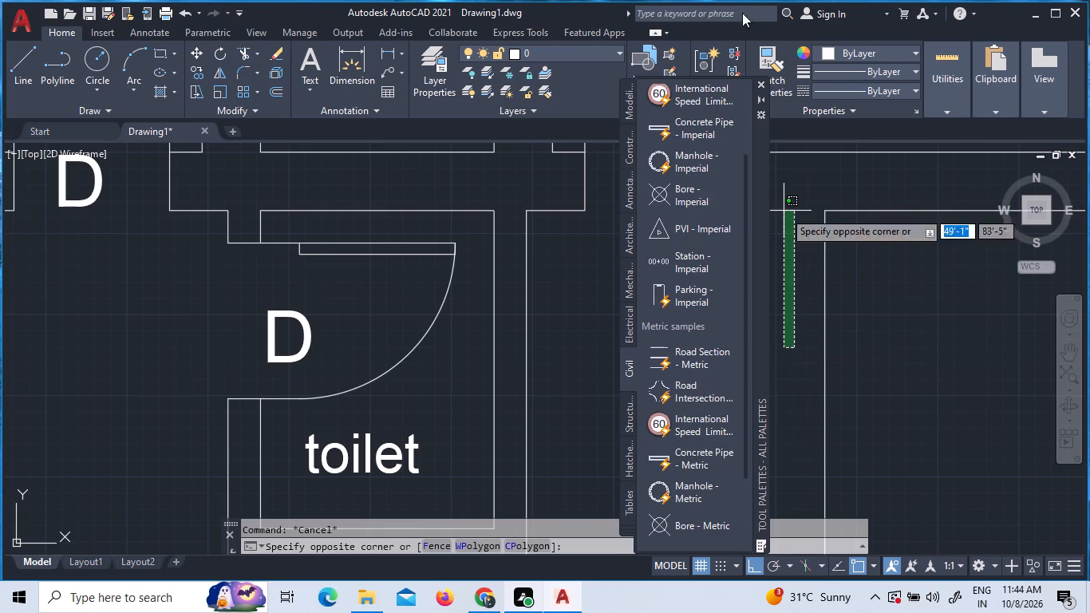
{"action": "left_click", "coordinate": [762, 89]}
{"action": "left_click", "coordinate": [762, 83]}
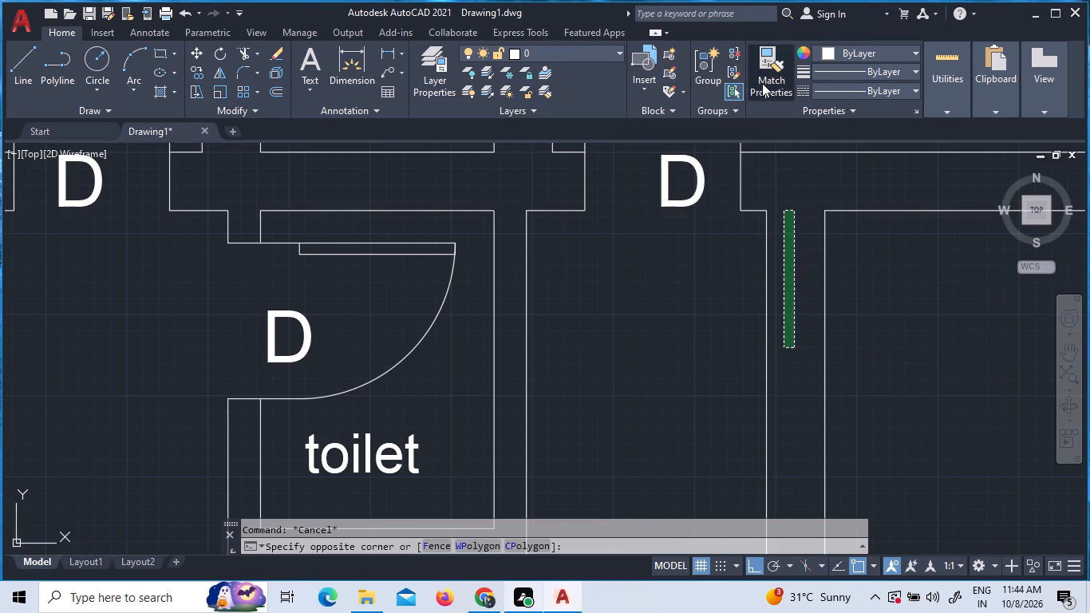
{"action": "key", "text": "Escape"}
{"action": "key", "text": "Escape"}
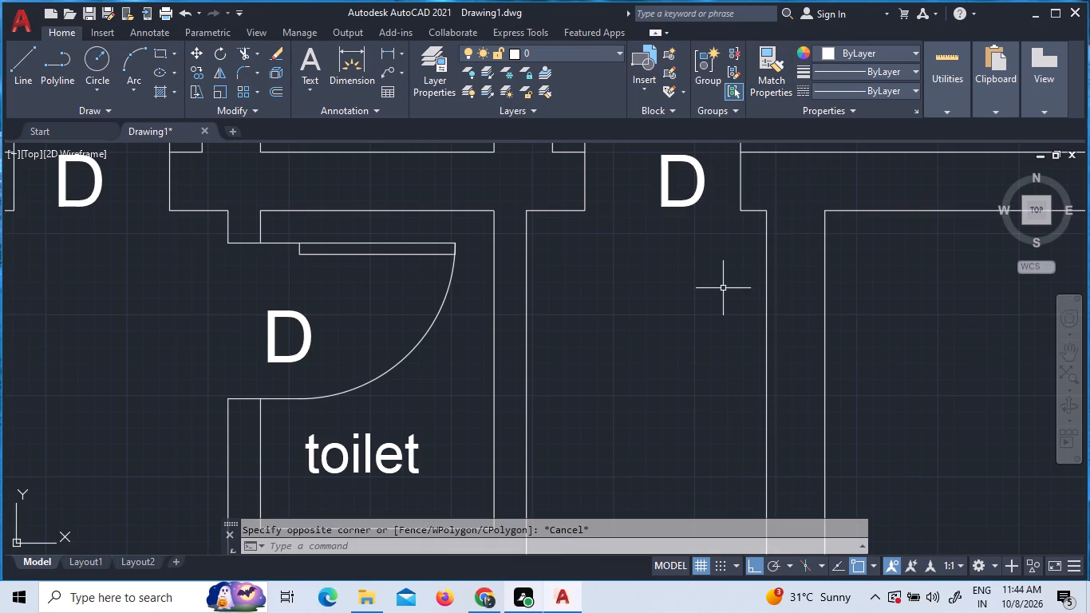
Browse the DesignCenter sample drawings, including Home - Space Planner and House Designer, for blocks to fit out the plan.
{"action": "scroll", "coordinate": [725, 303], "scroll_direction": "down", "scroll_amount": 2}
{"action": "scroll", "coordinate": [618, 255], "scroll_direction": "up", "scroll_amount": 1}
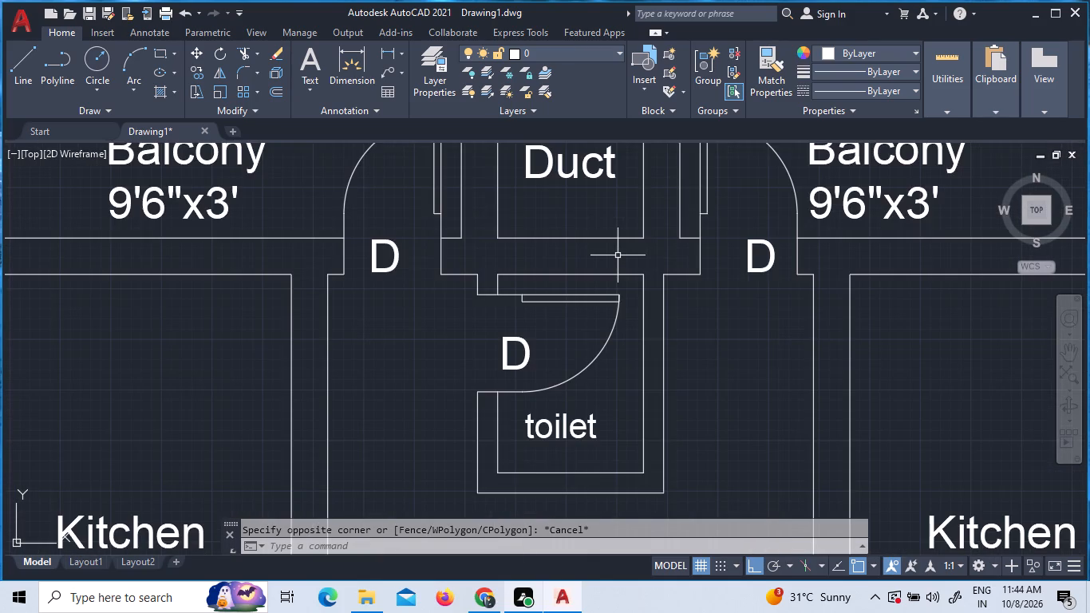
{"action": "type", "text": "DC"}
{"action": "key", "text": "space"}
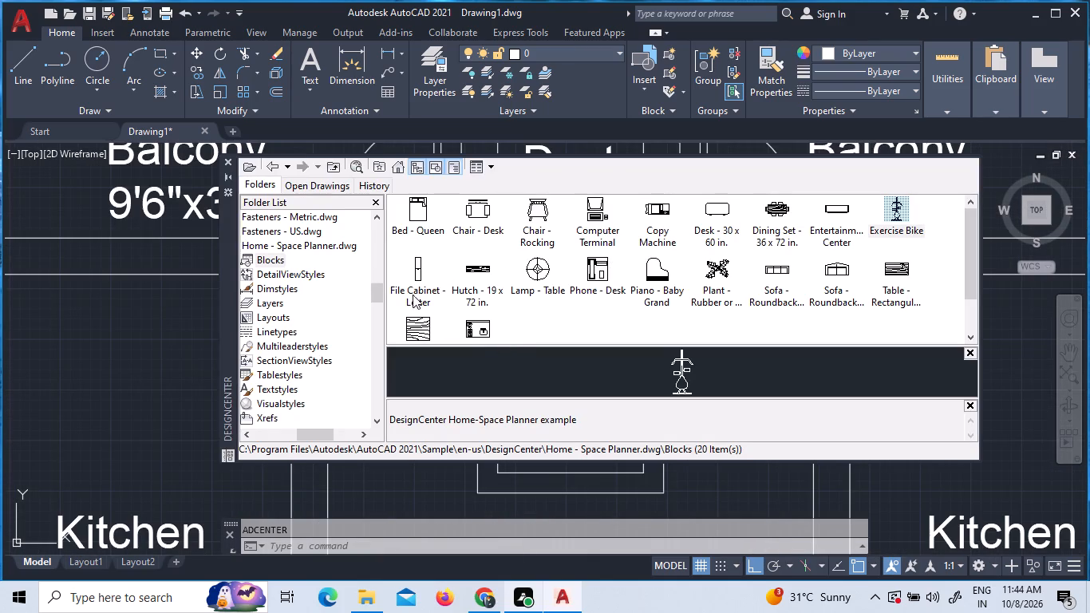
{"action": "left_click", "coordinate": [356, 167]}
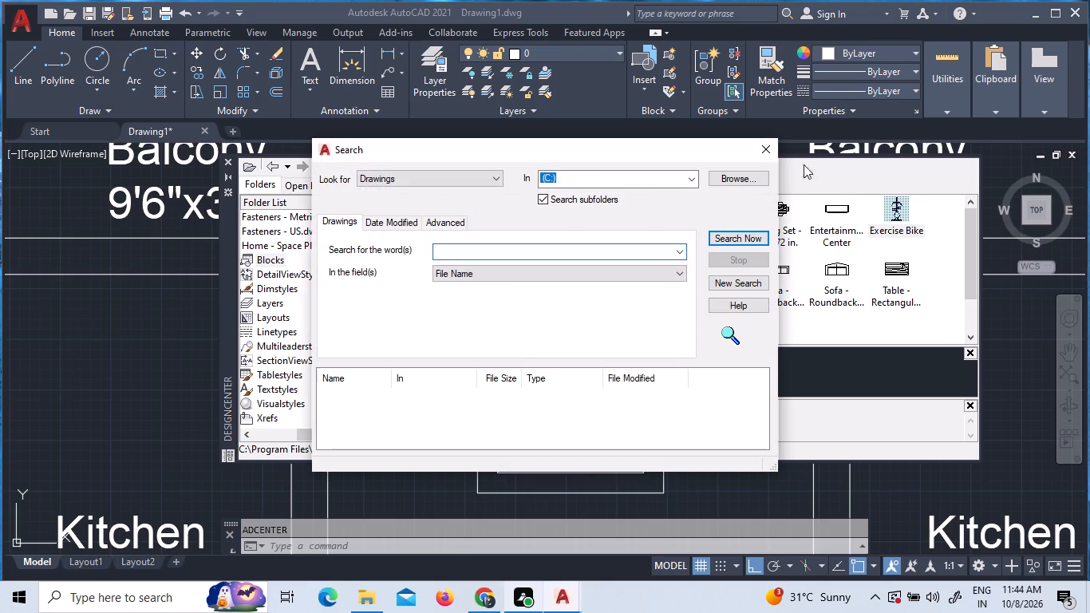
{"action": "left_click", "coordinate": [758, 155]}
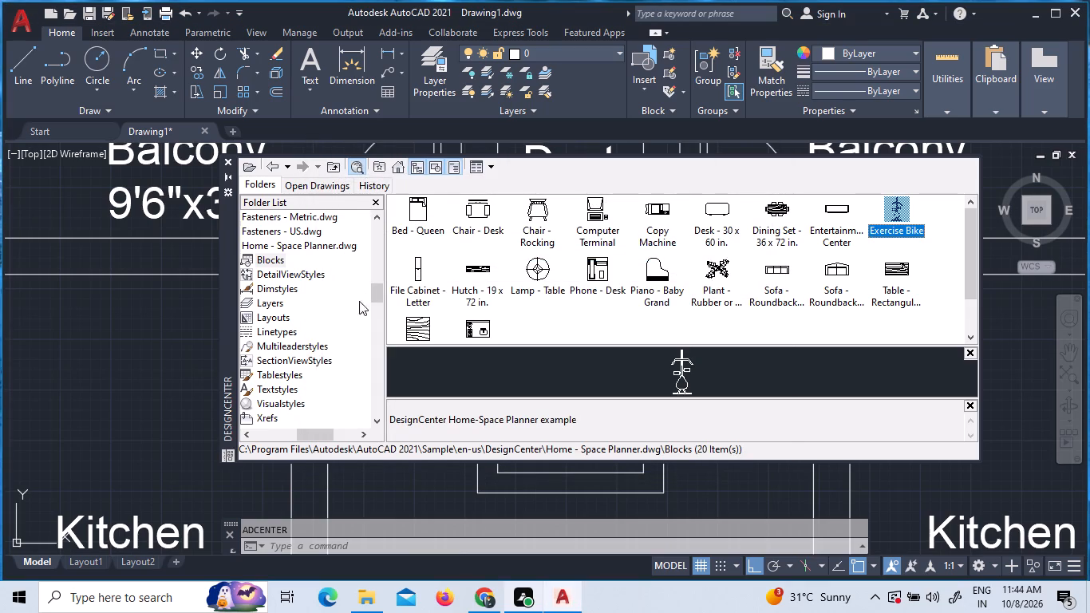
{"action": "left_click", "coordinate": [282, 262]}
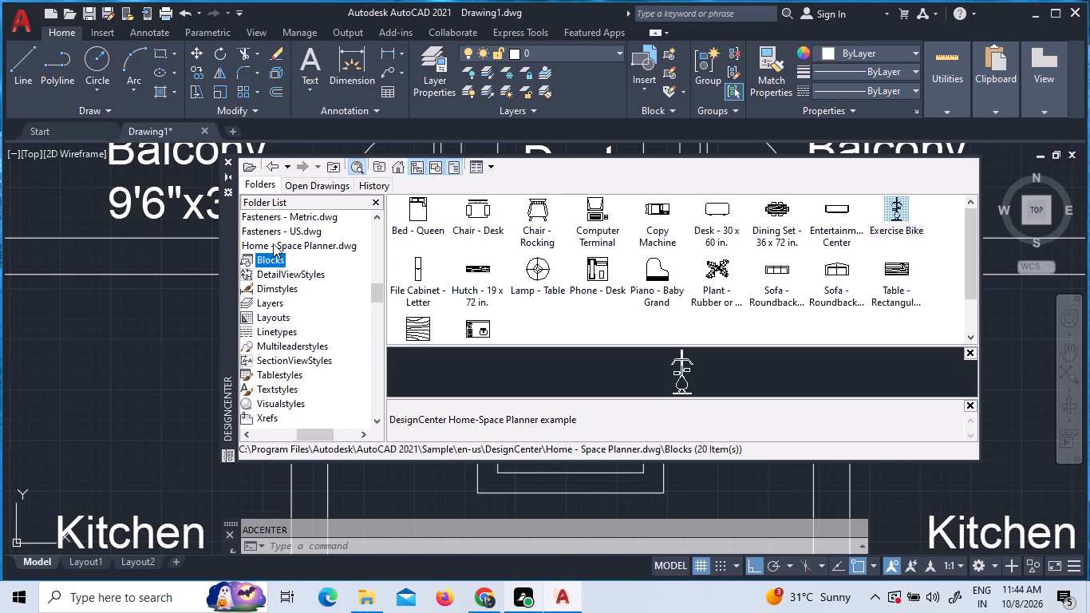
{"action": "left_click", "coordinate": [273, 243]}
{"action": "scroll", "coordinate": [310, 247], "scroll_direction": "up", "scroll_amount": 3}
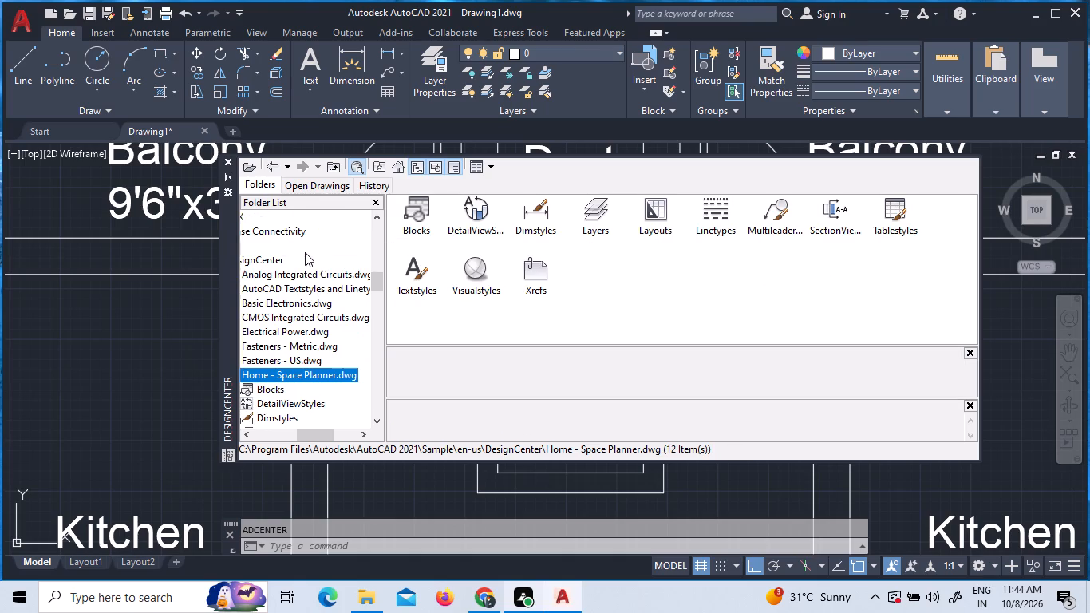
{"action": "left_click", "coordinate": [293, 286]}
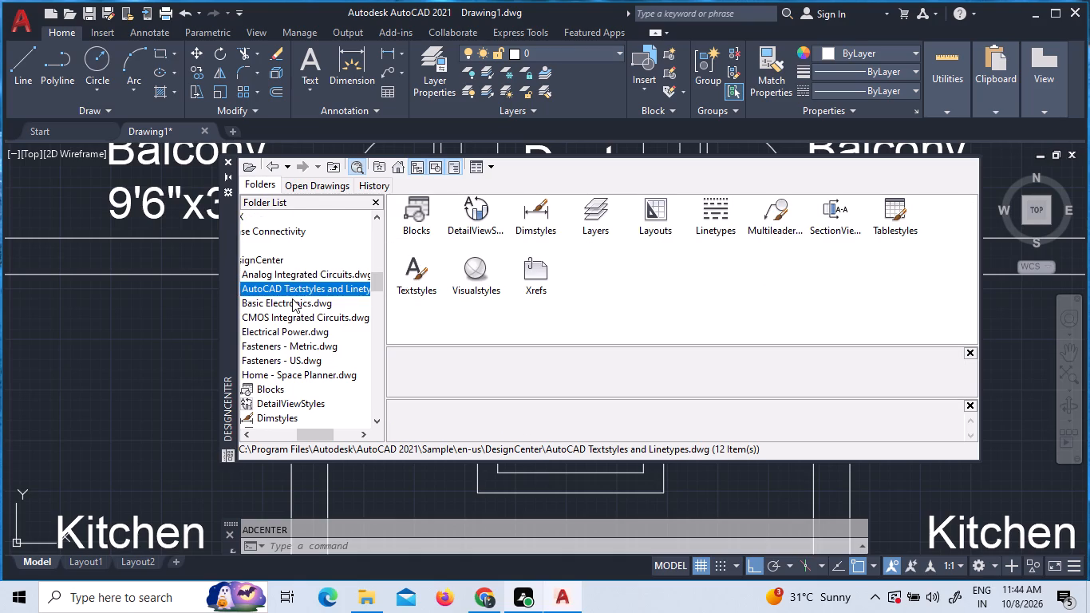
{"action": "double_click", "coordinate": [409, 212]}
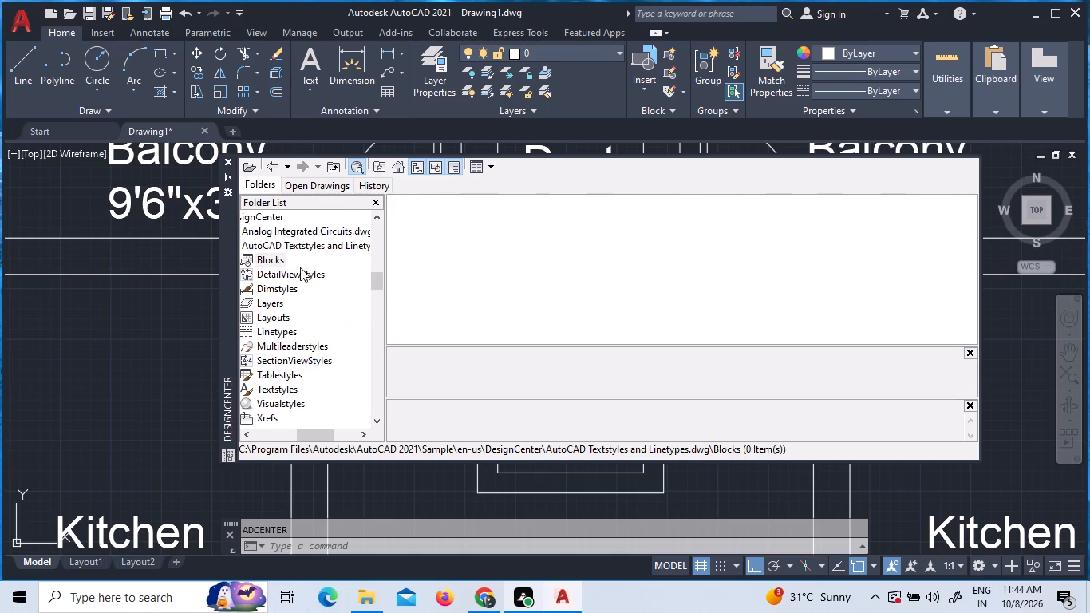
{"action": "left_click", "coordinate": [300, 267]}
{"action": "left_click", "coordinate": [290, 287]}
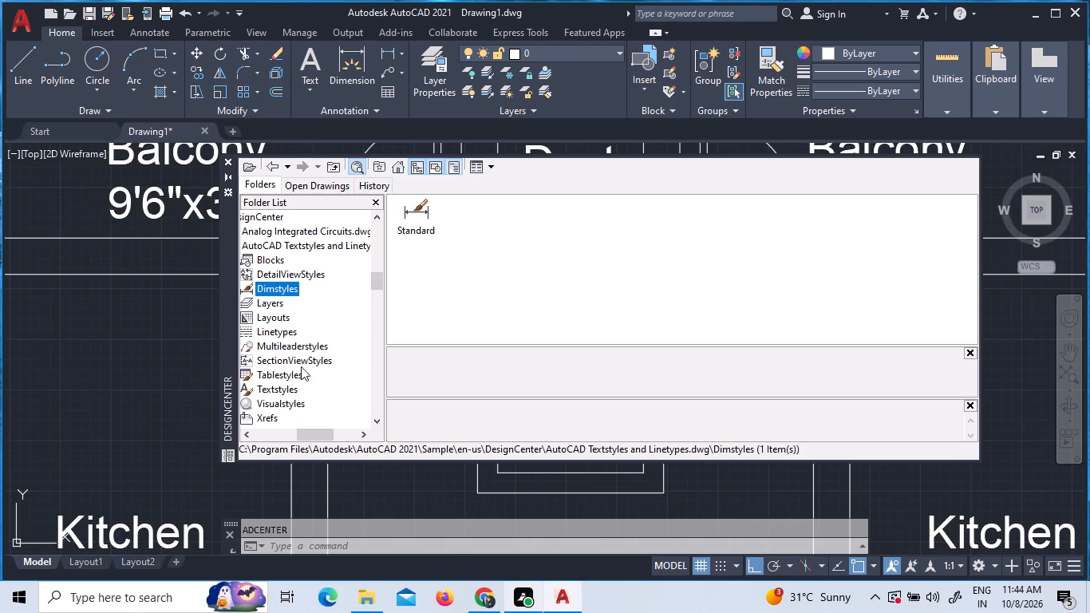
{"action": "triple_click", "coordinate": [247, 436]}
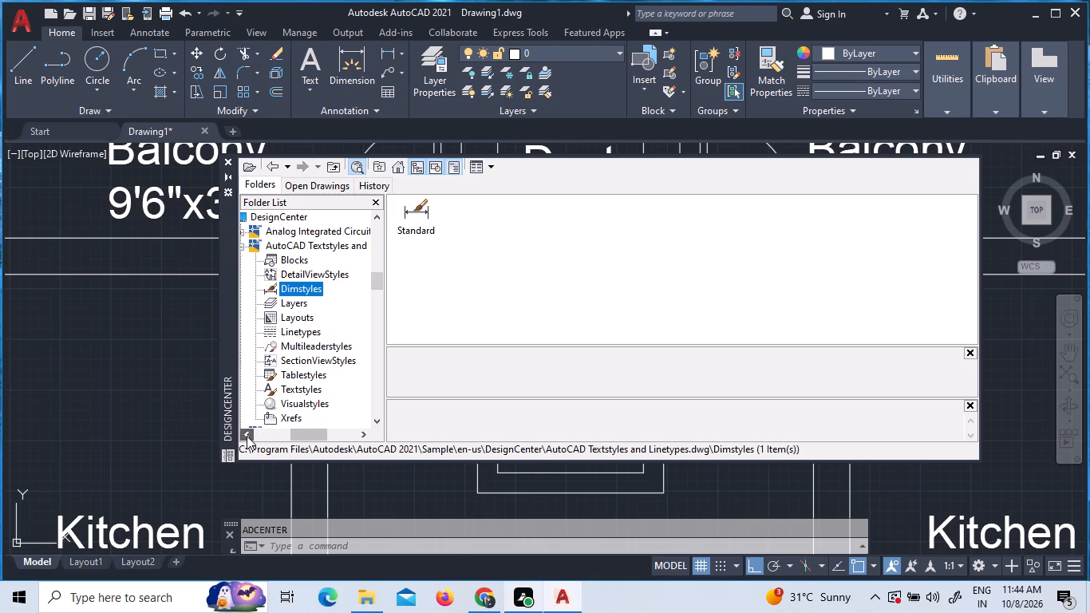
{"action": "left_click", "coordinate": [250, 248]}
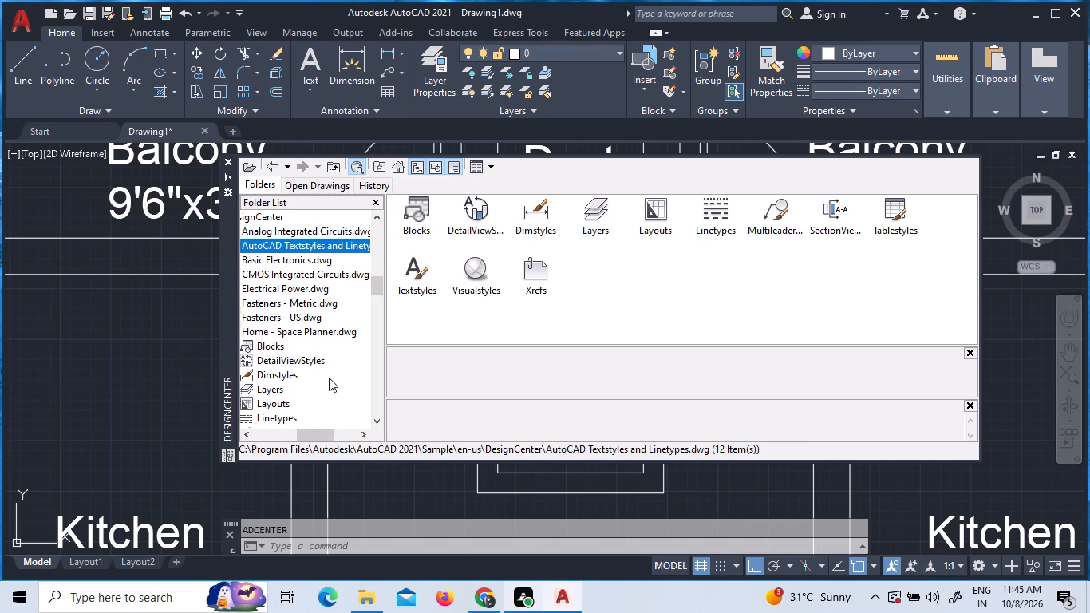
{"action": "scroll", "coordinate": [329, 378], "scroll_direction": "down", "scroll_amount": 4}
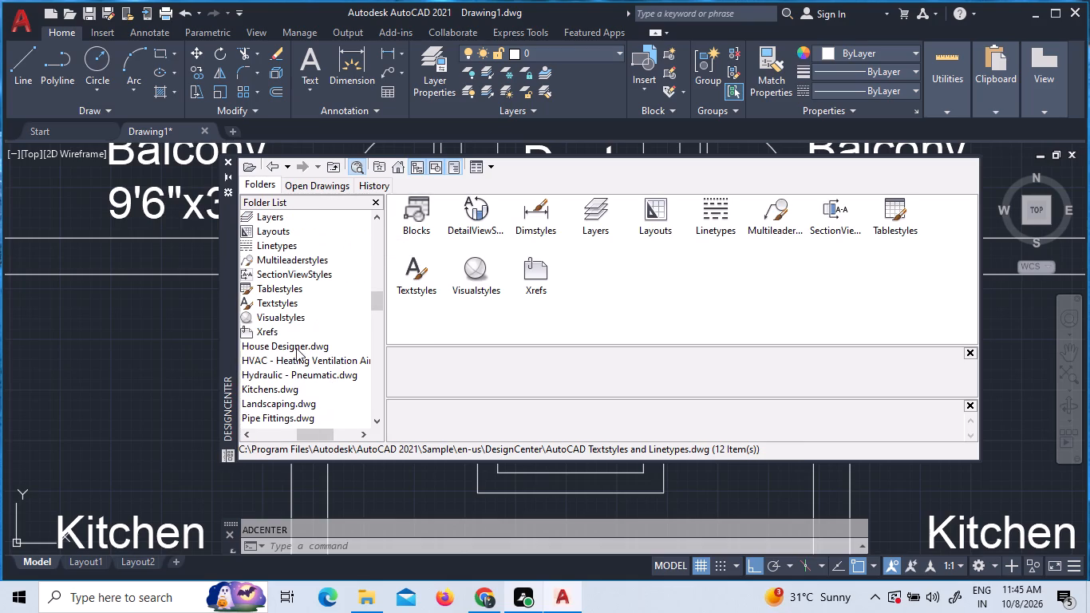
{"action": "left_click", "coordinate": [296, 348]}
{"action": "double_click", "coordinate": [322, 342]}
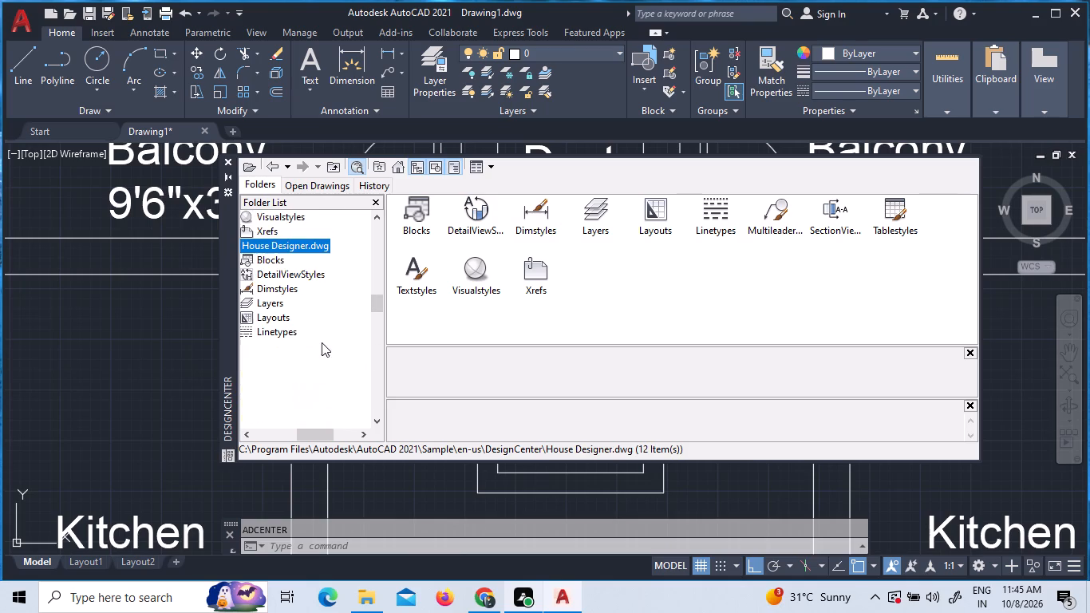
{"action": "double_click", "coordinate": [413, 212]}
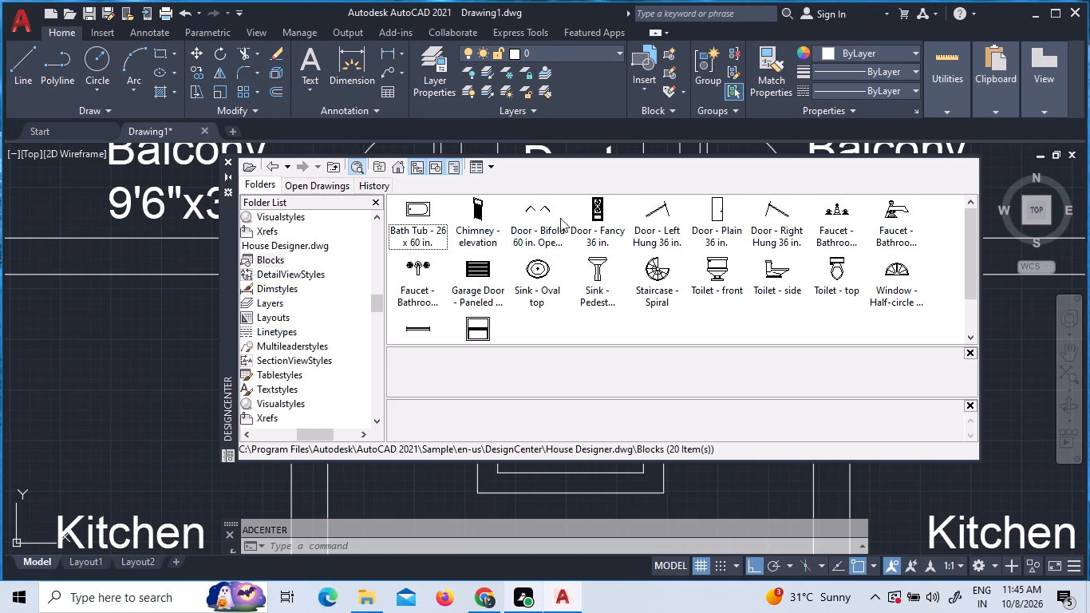
{"action": "left_click", "coordinate": [222, 160]}
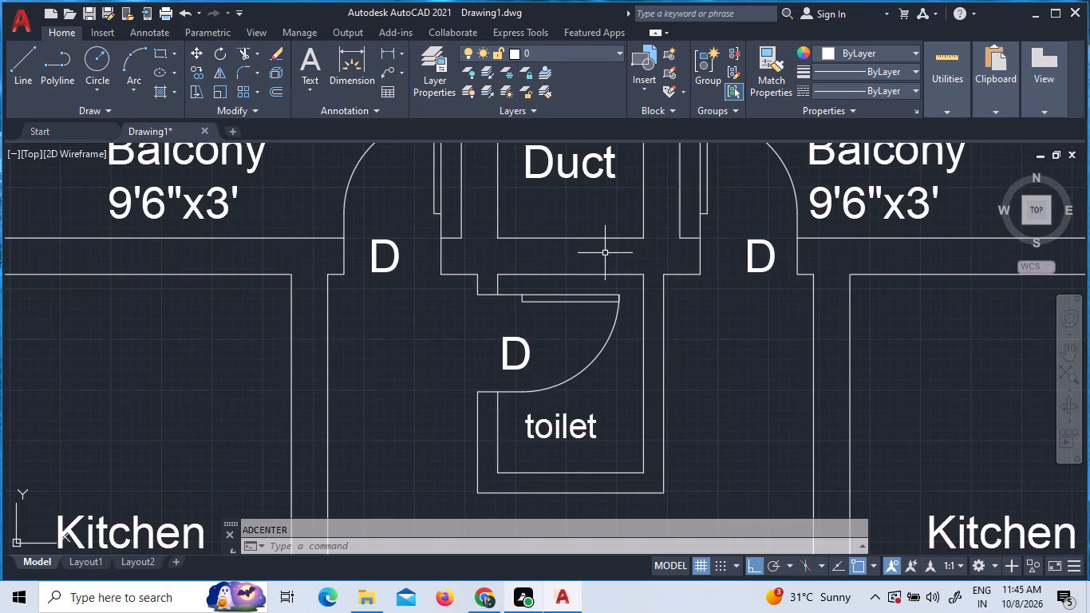
Shorten the spare window block beside the middle plan to 1' by lowering its upper end.
{"action": "scroll", "coordinate": [557, 263], "scroll_direction": "down", "scroll_amount": 1}
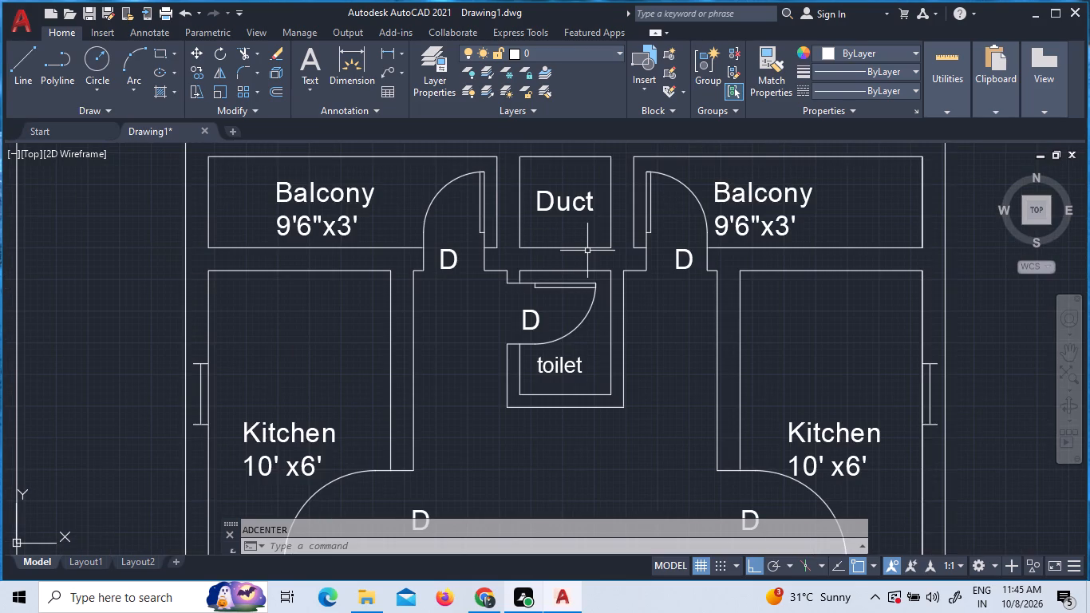
{"action": "scroll", "coordinate": [586, 250], "scroll_direction": "down", "scroll_amount": 2}
{"action": "left_click", "coordinate": [817, 202]}
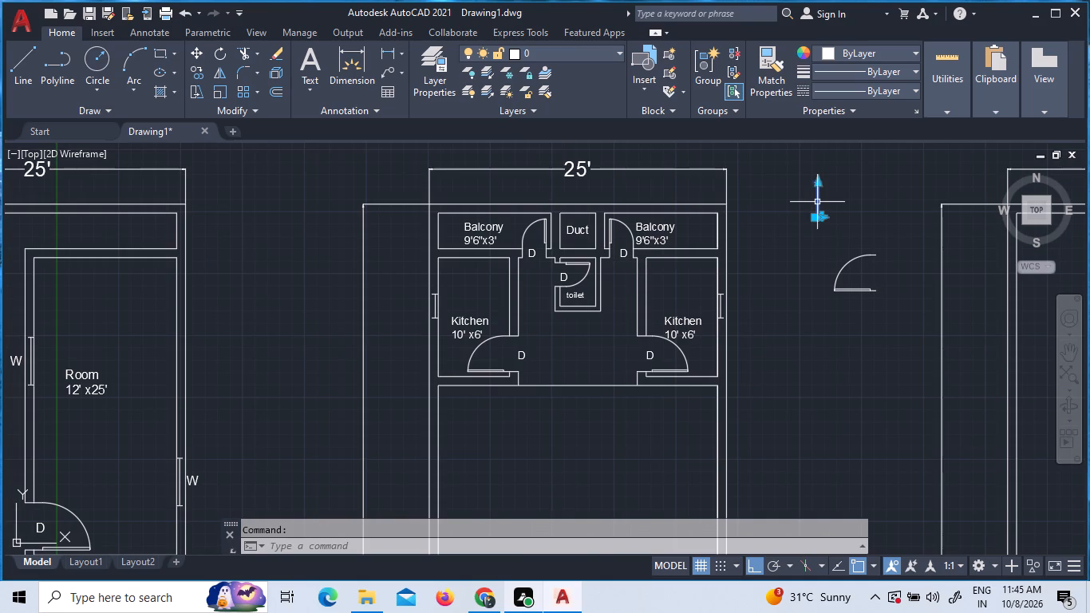
{"action": "right_click", "coordinate": [817, 202]}
{"action": "left_click", "coordinate": [792, 197]}
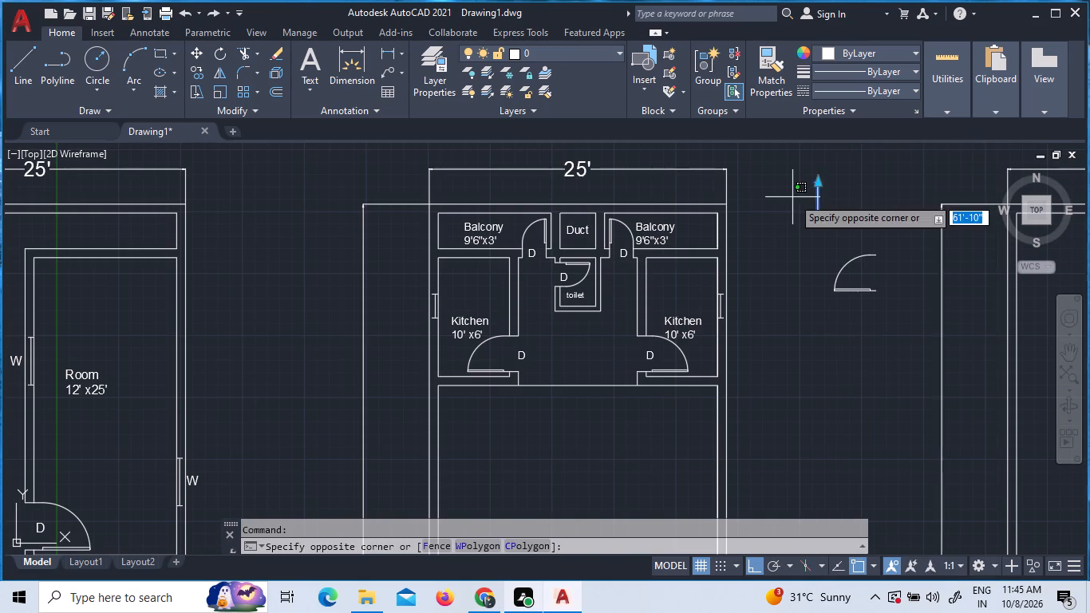
{"action": "left_click", "coordinate": [823, 192]}
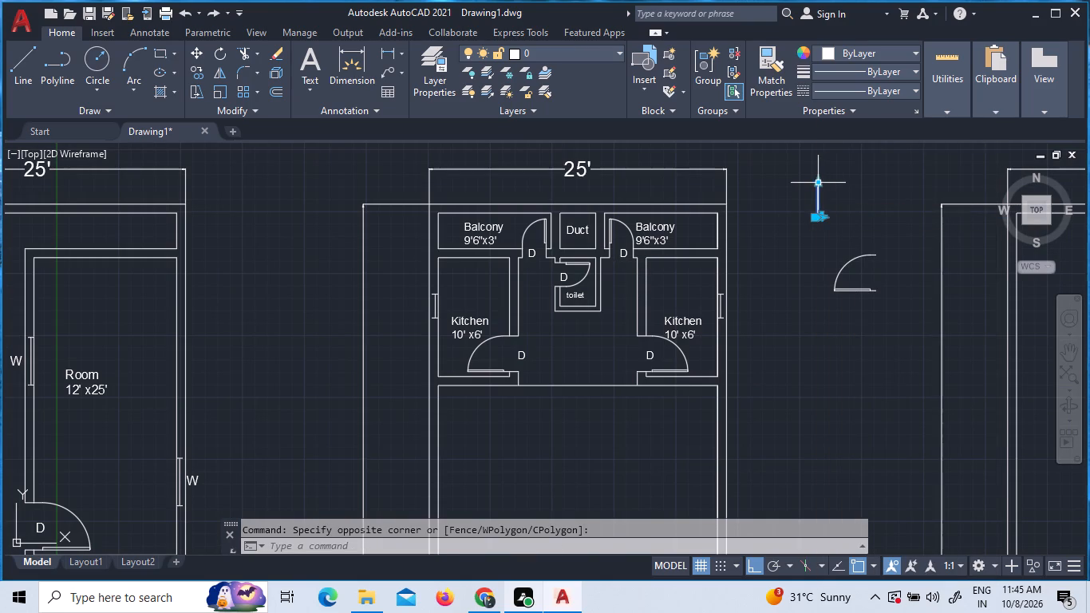
{"action": "left_click", "coordinate": [818, 183]}
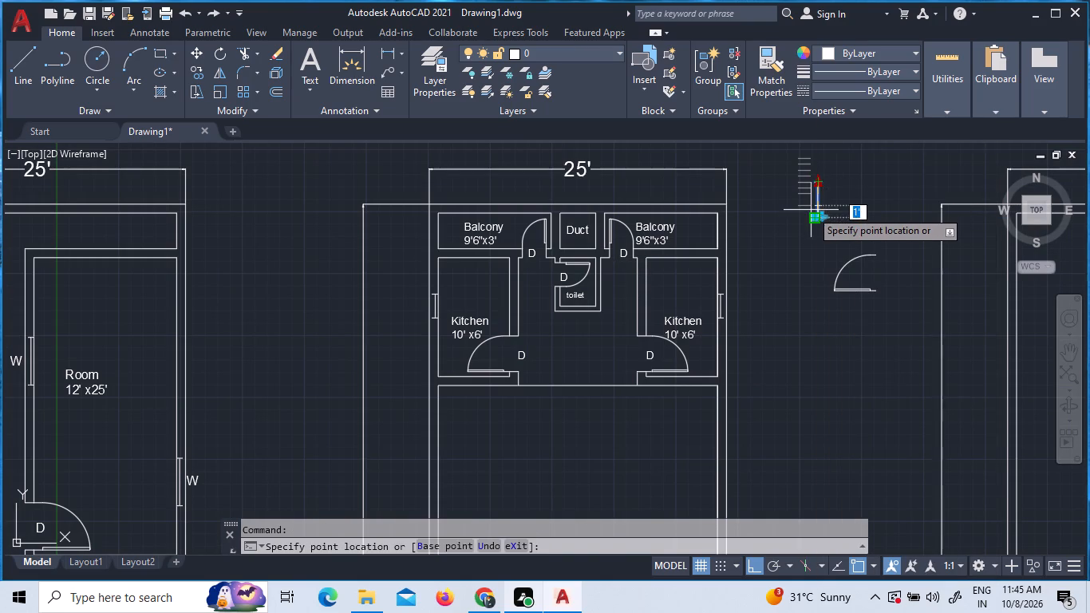
{"action": "scroll", "coordinate": [808, 212], "scroll_direction": "up", "scroll_amount": 5}
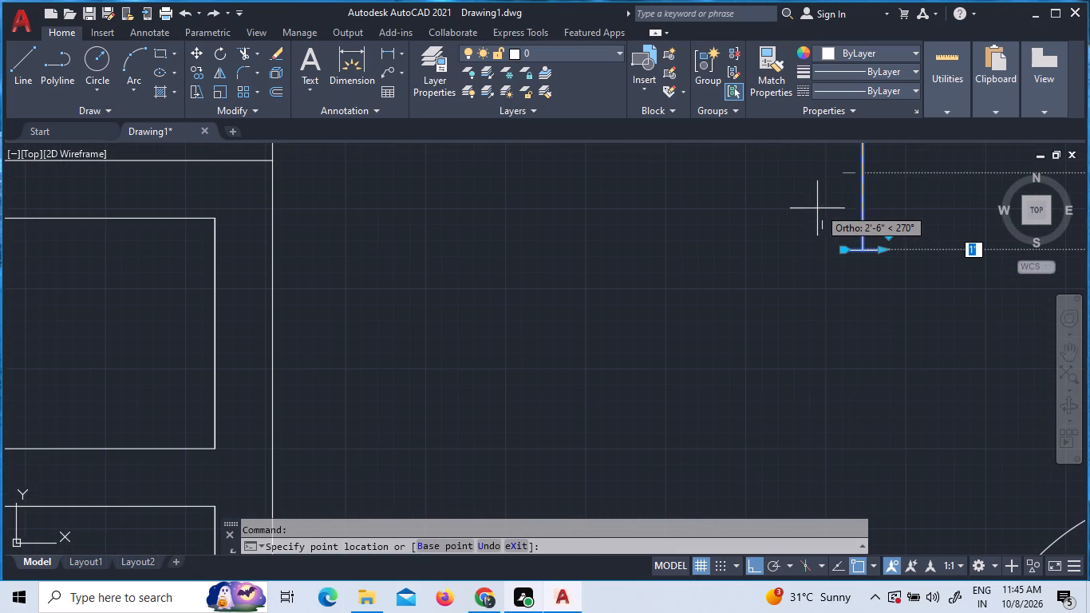
{"action": "left_click", "coordinate": [861, 172]}
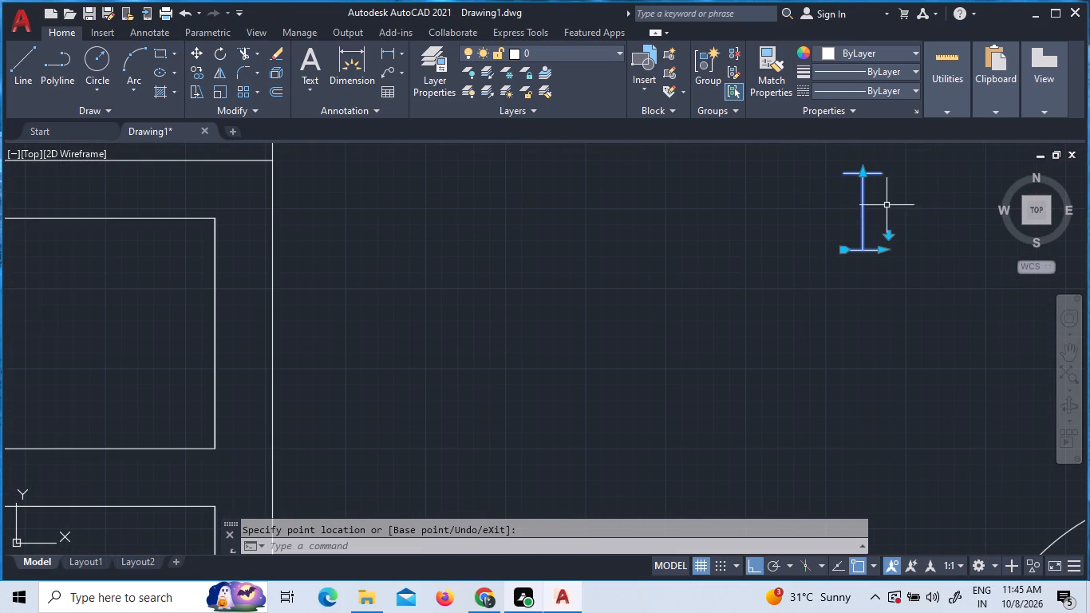
{"action": "scroll", "coordinate": [854, 215], "scroll_direction": "up", "scroll_amount": 3}
{"action": "scroll", "coordinate": [851, 217], "scroll_direction": "down", "scroll_amount": 2}
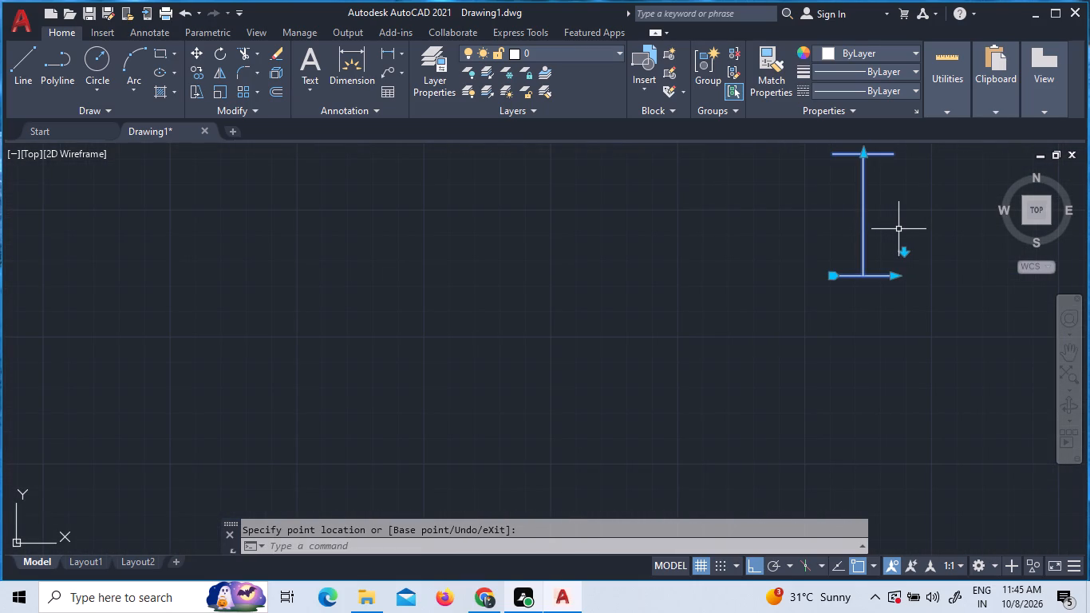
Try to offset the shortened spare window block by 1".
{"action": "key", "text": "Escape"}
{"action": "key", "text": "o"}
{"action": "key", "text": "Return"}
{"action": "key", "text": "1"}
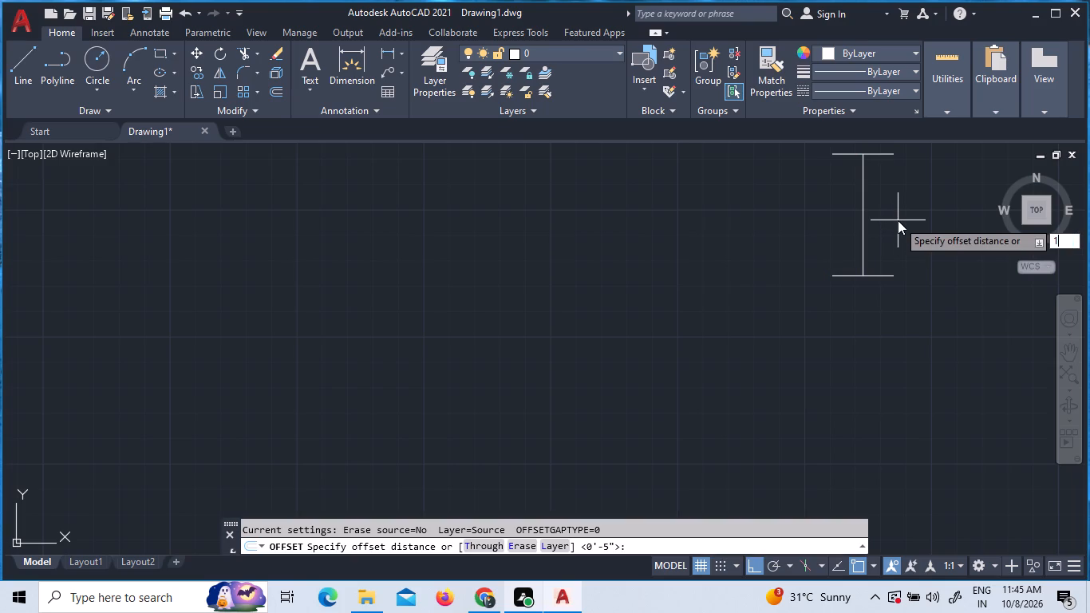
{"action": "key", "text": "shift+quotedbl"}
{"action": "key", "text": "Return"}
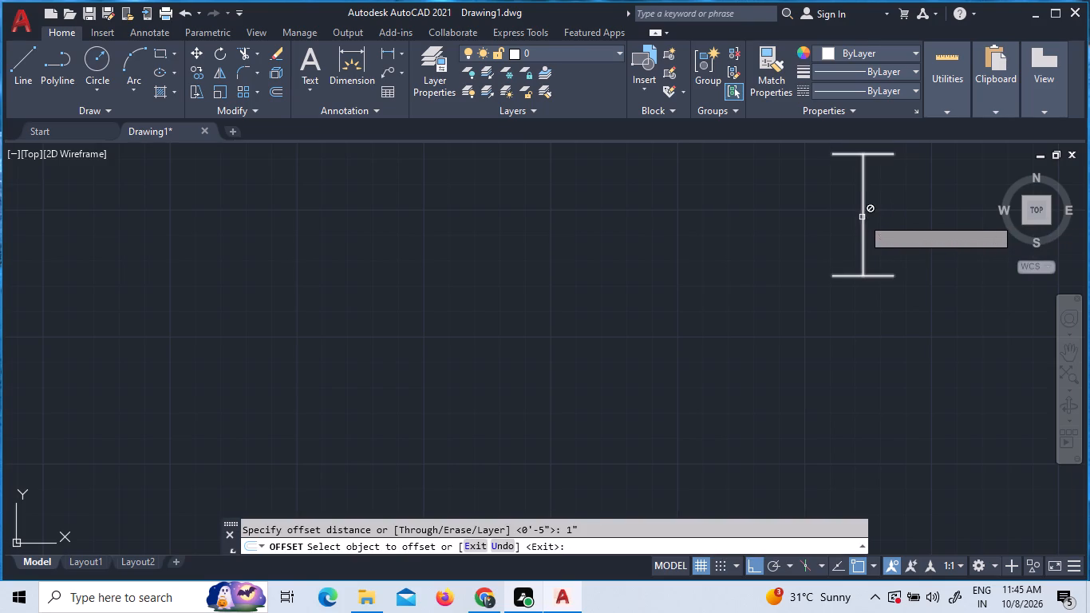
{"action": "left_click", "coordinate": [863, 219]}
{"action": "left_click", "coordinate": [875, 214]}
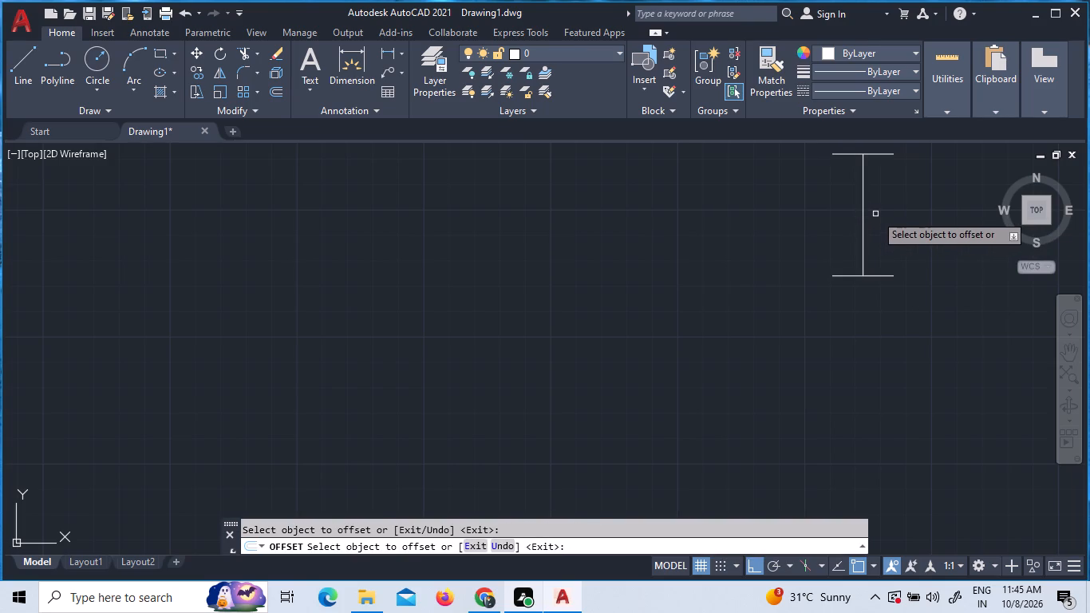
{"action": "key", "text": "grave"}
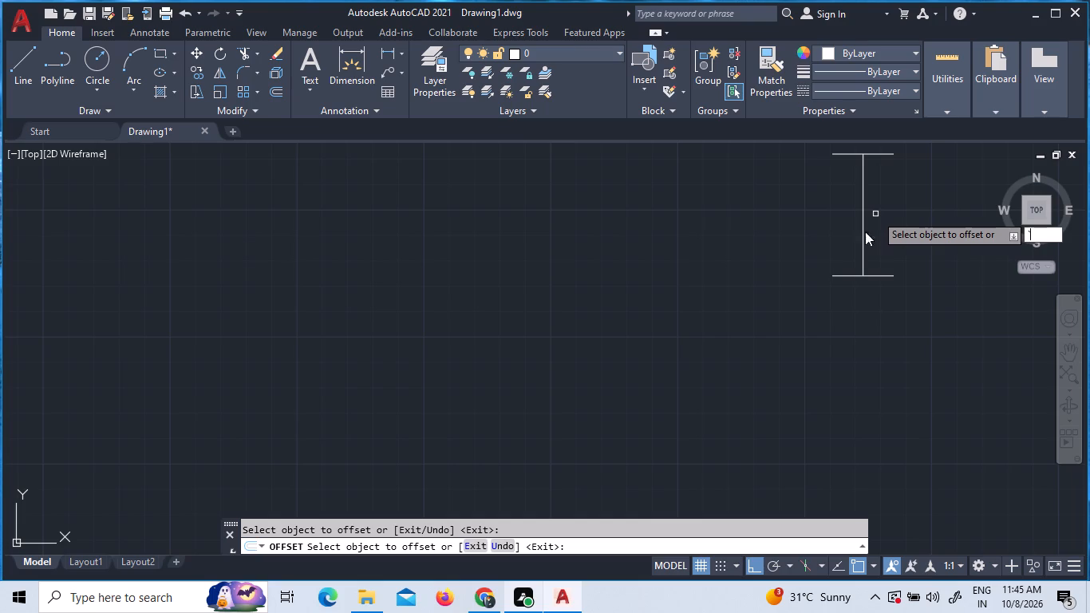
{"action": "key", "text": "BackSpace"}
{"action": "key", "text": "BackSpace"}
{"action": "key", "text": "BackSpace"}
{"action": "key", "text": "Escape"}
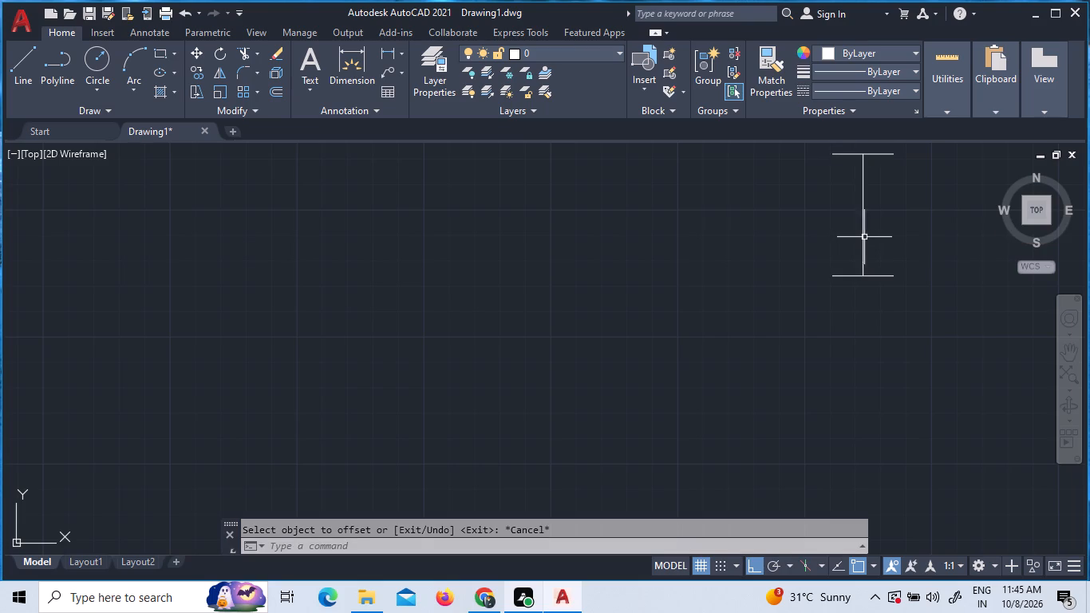
Flip the spare window block vertically so it extends downward from its base line.
{"action": "left_click", "coordinate": [863, 237]}
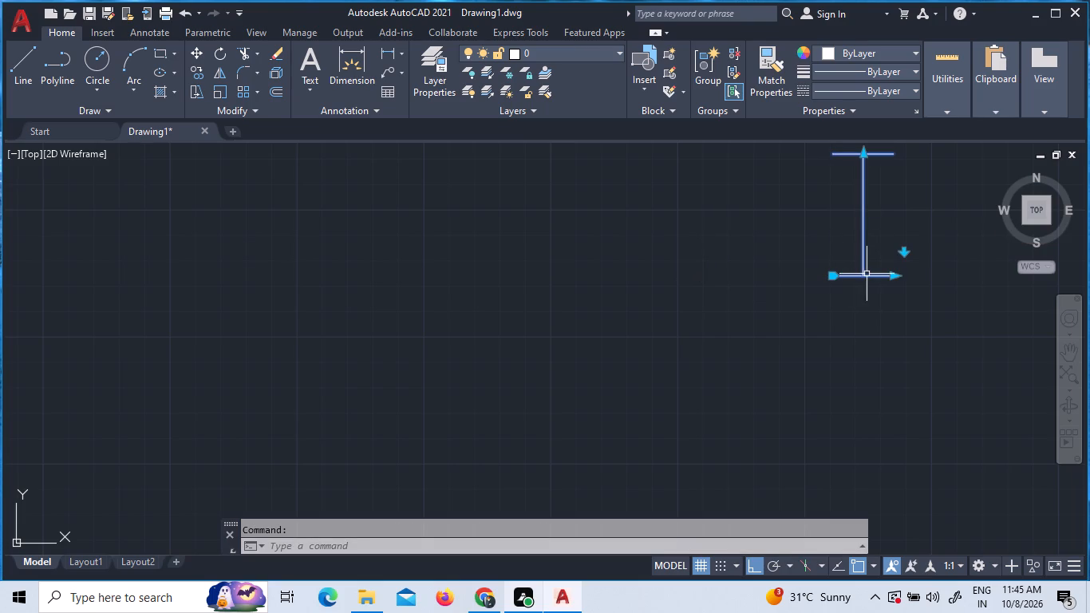
{"action": "left_click", "coordinate": [906, 254]}
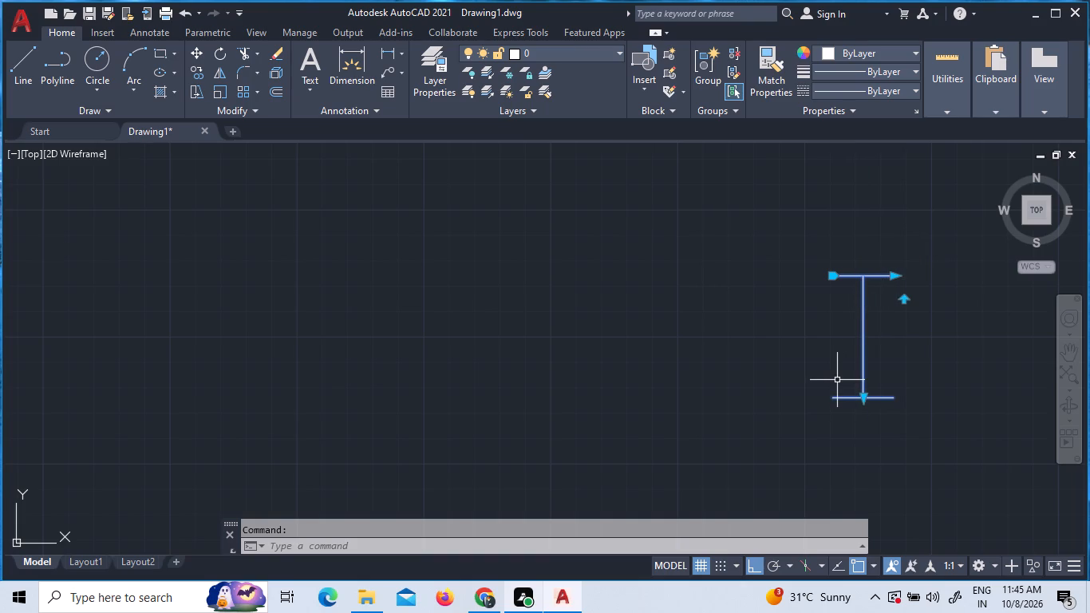
Rotate the spare 1' window block 270° about the midpoint of its base line so it lies horizontally.
{"action": "key", "text": "r"}
{"action": "key", "text": "o"}
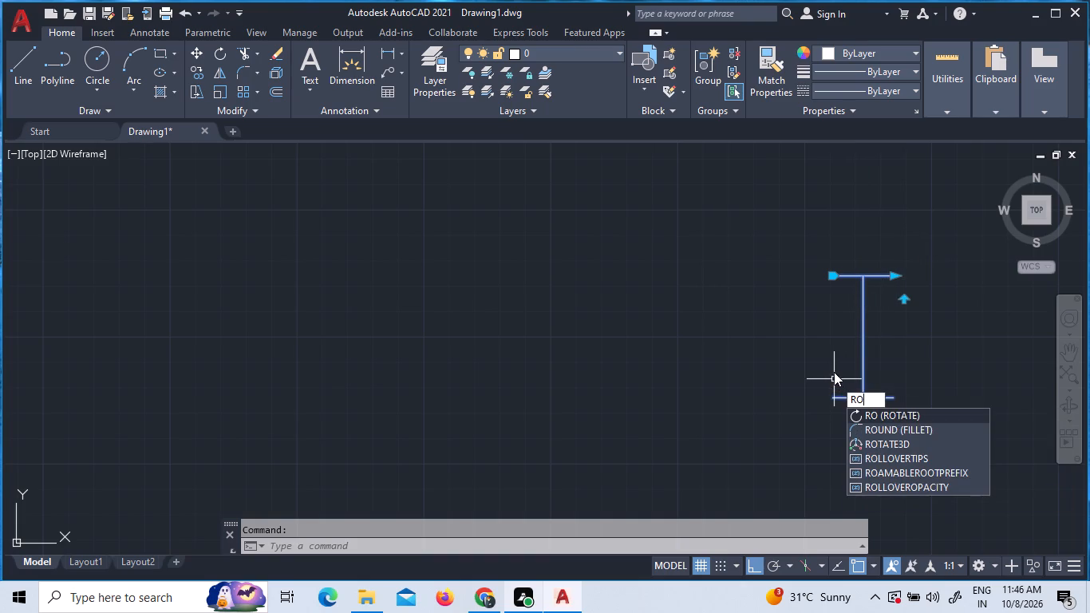
{"action": "key", "text": "Return"}
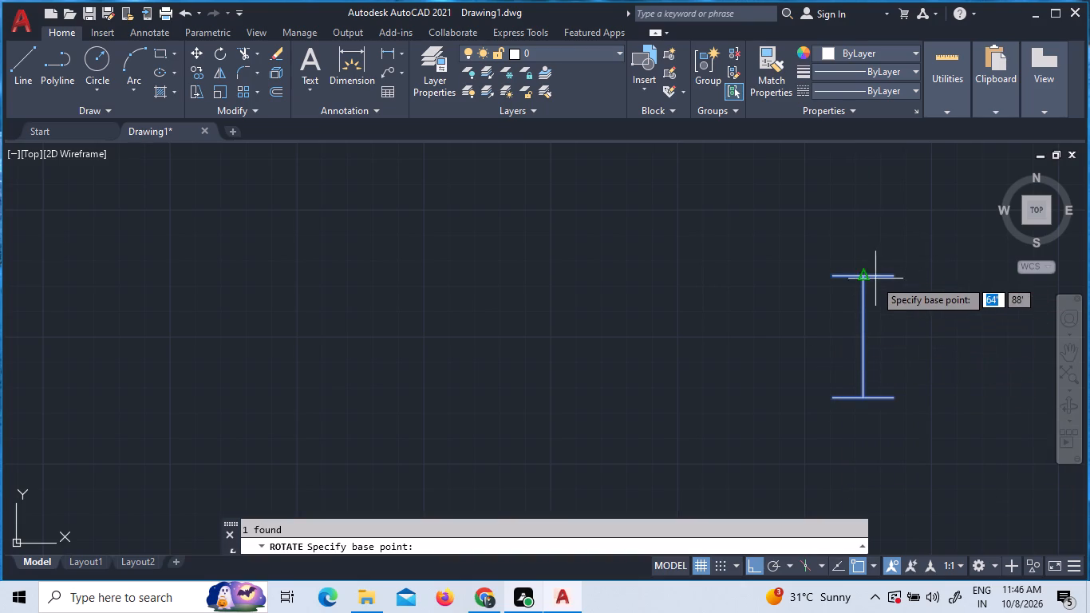
{"action": "left_click", "coordinate": [860, 274]}
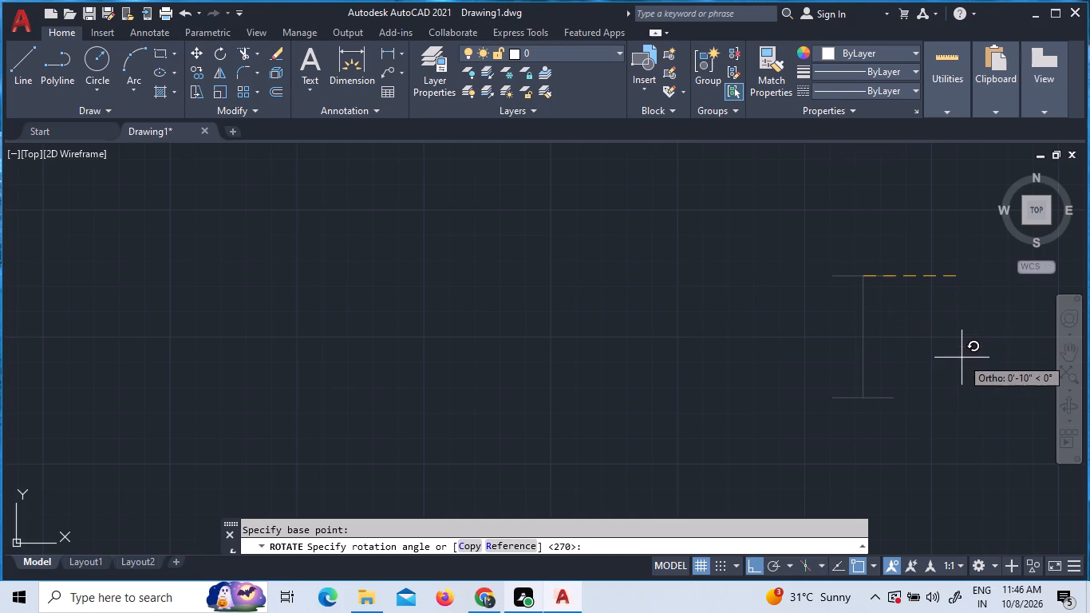
{"action": "left_click", "coordinate": [828, 340]}
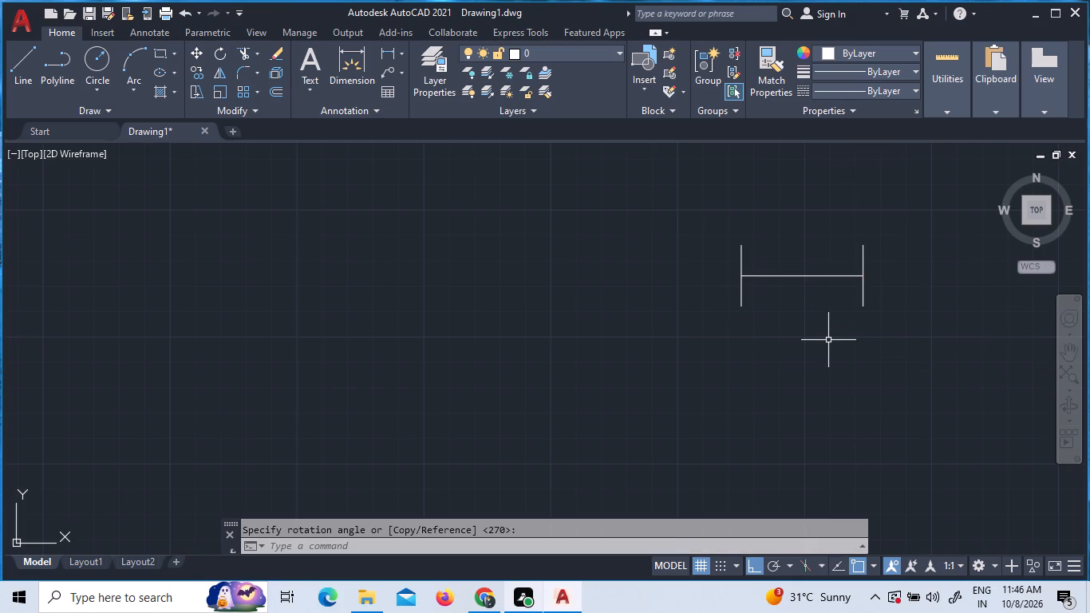
{"action": "left_click", "coordinate": [825, 276]}
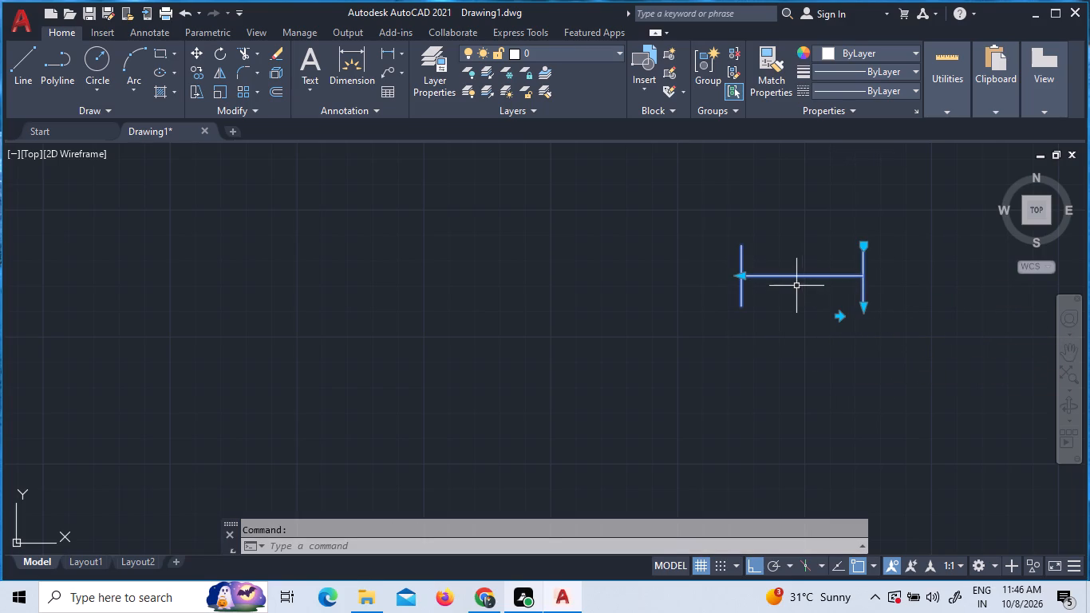
{"action": "key", "text": "Escape"}
{"action": "key", "text": "Escape"}
{"action": "key", "text": "Escape"}
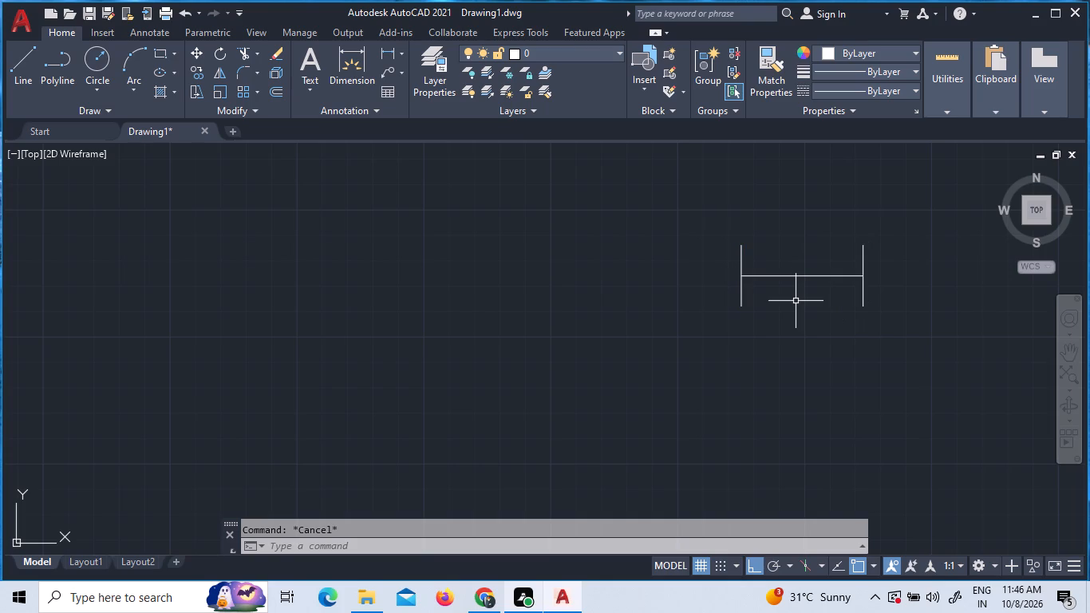
Draw connected lines from the window block's base midpoint: 1" down, across to the opposite end line, and back up to its midpoint.
{"action": "key", "text": "l"}
{"action": "key", "text": "Return"}
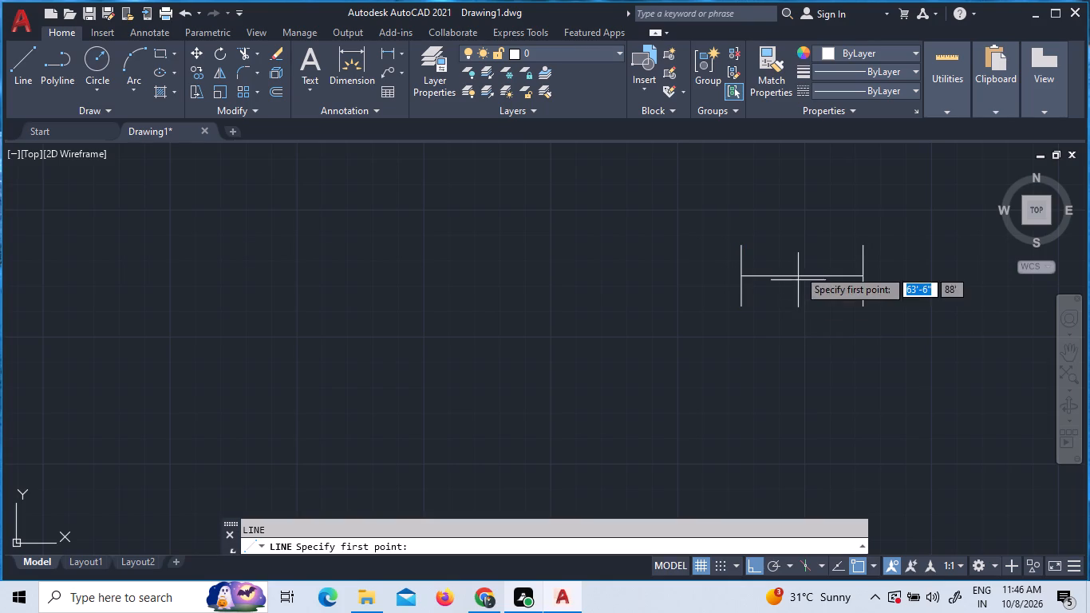
{"action": "left_click", "coordinate": [863, 275]}
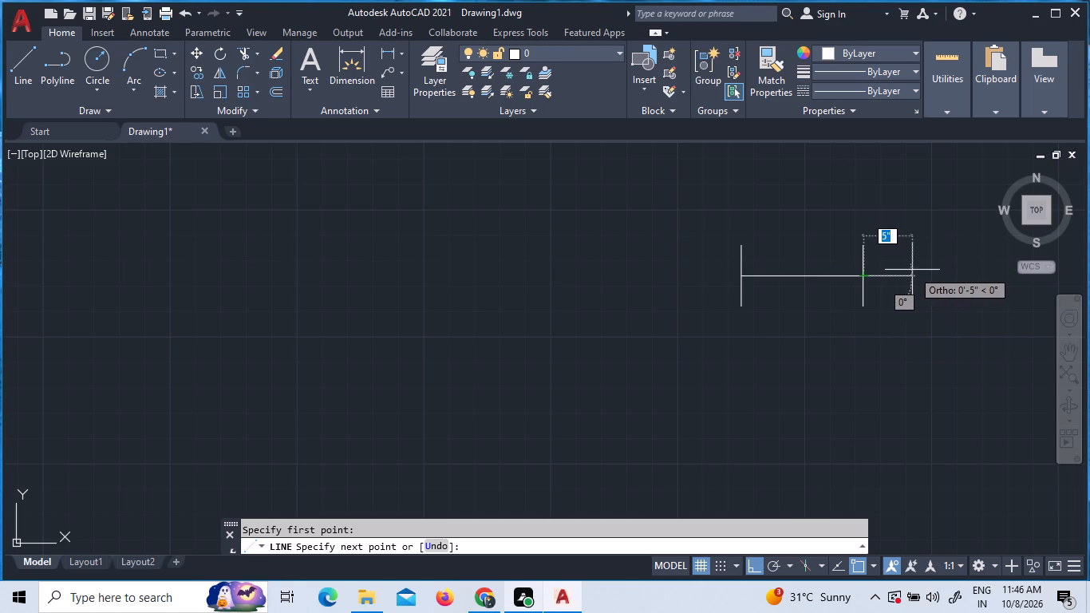
{"action": "scroll", "coordinate": [869, 292], "scroll_direction": "up", "scroll_amount": 4}
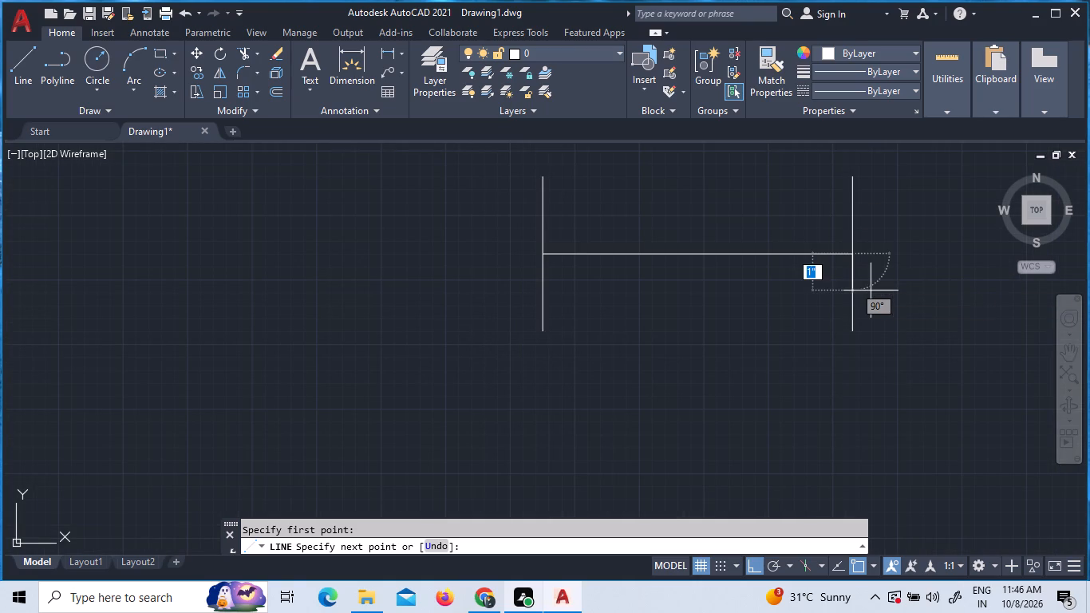
{"action": "type", "text": "1\""}
{"action": "key", "text": "Return"}
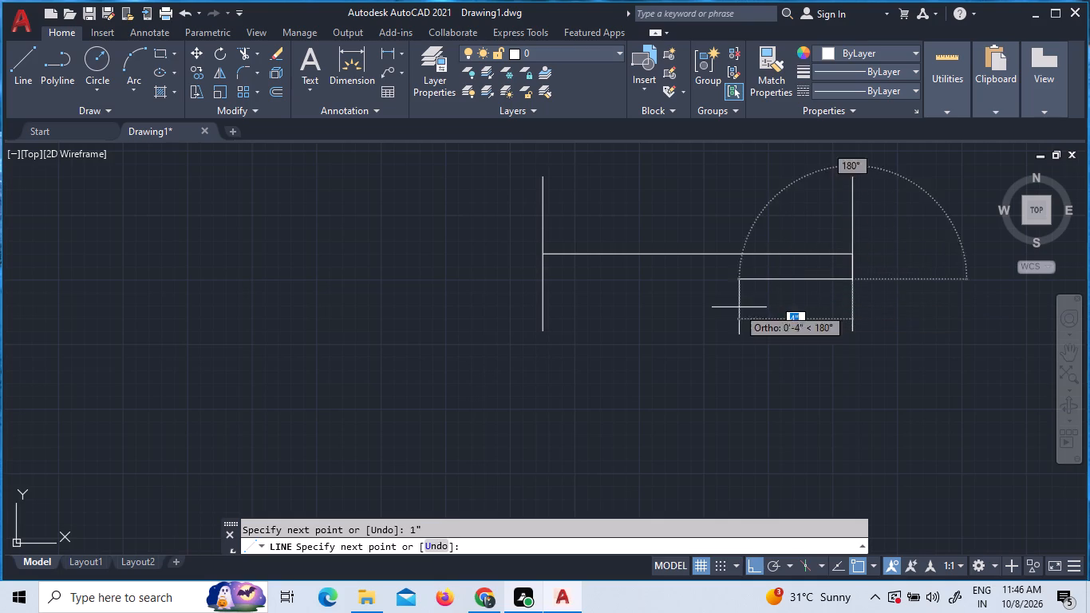
{"action": "left_click", "coordinate": [547, 279]}
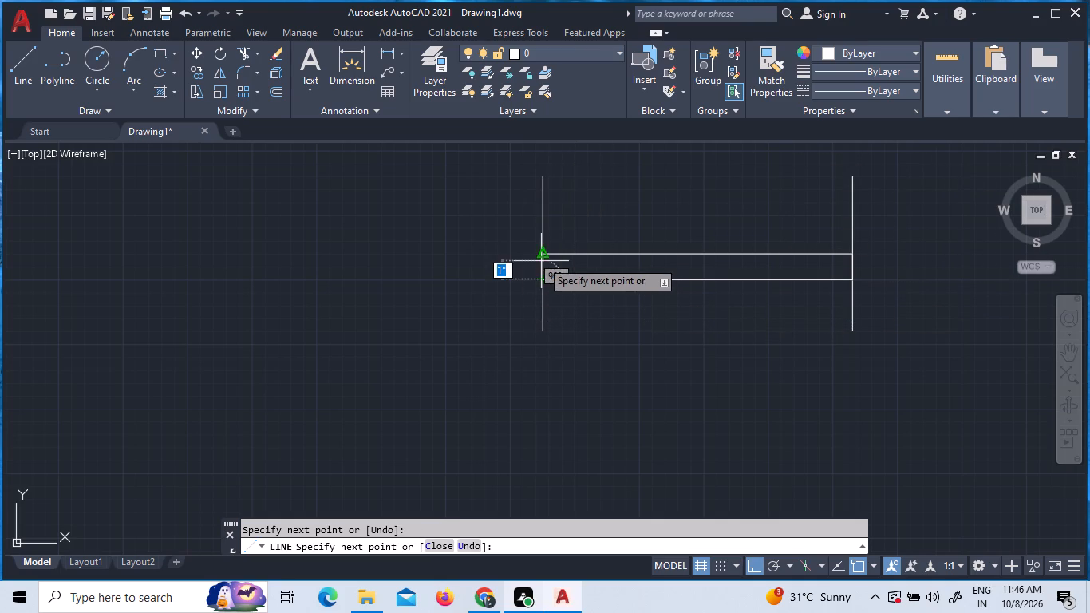
{"action": "left_click", "coordinate": [545, 249]}
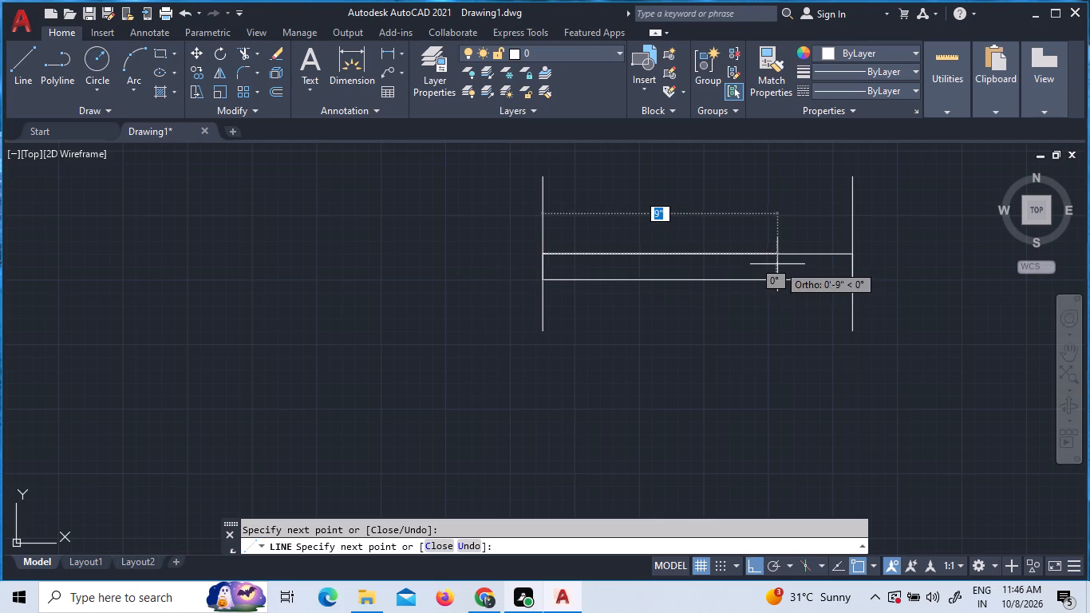
{"action": "key", "text": "Escape"}
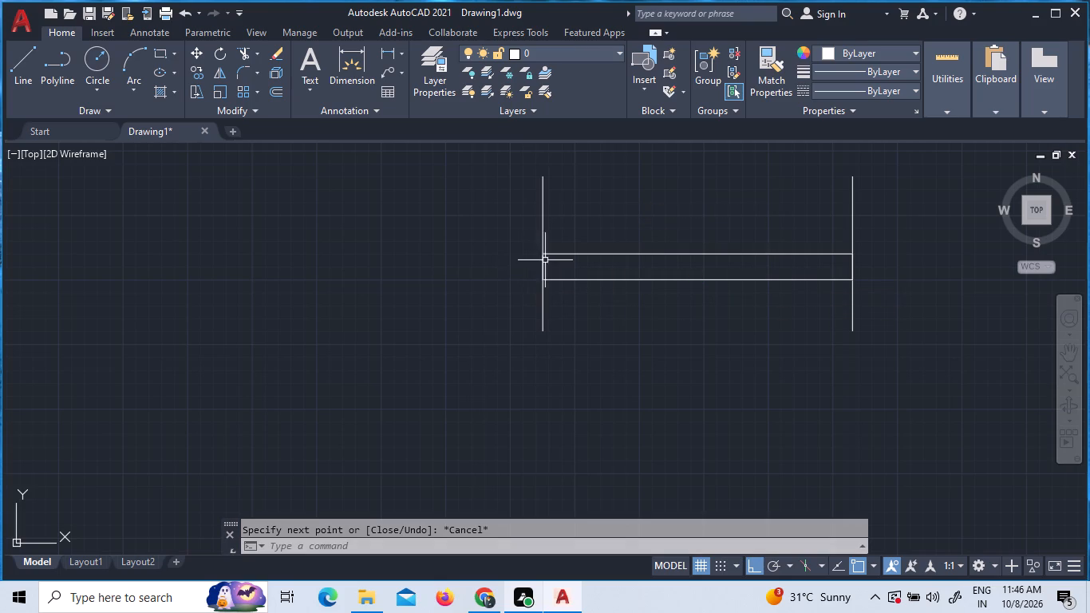
Delete the two short 1" lines at the window's ends, keeping the long parallel line.
{"action": "left_click", "coordinate": [543, 266]}
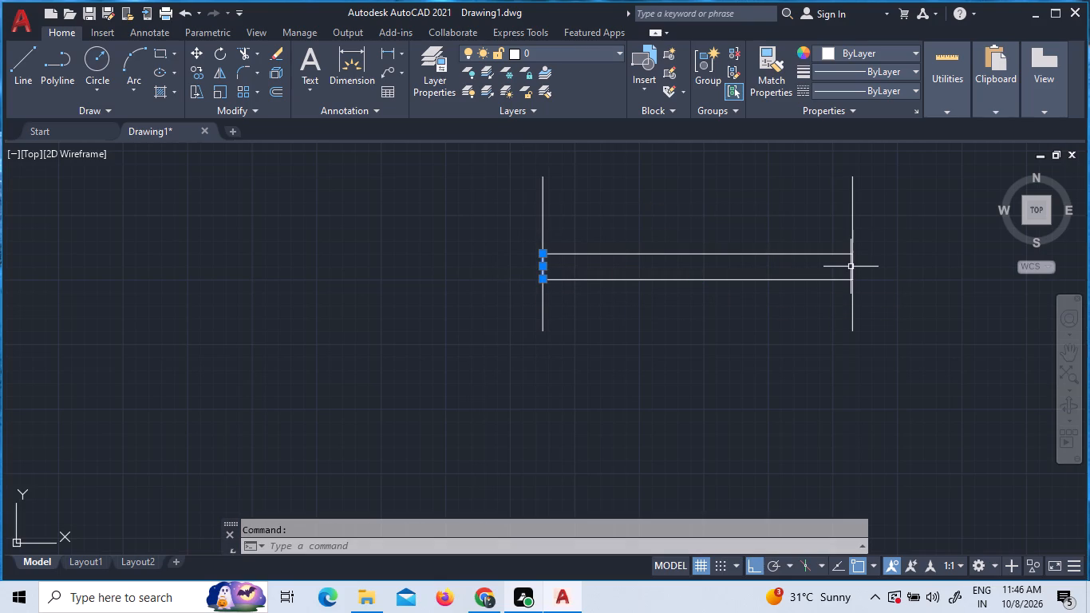
{"action": "left_click", "coordinate": [851, 268]}
{"action": "key", "text": "Delete"}
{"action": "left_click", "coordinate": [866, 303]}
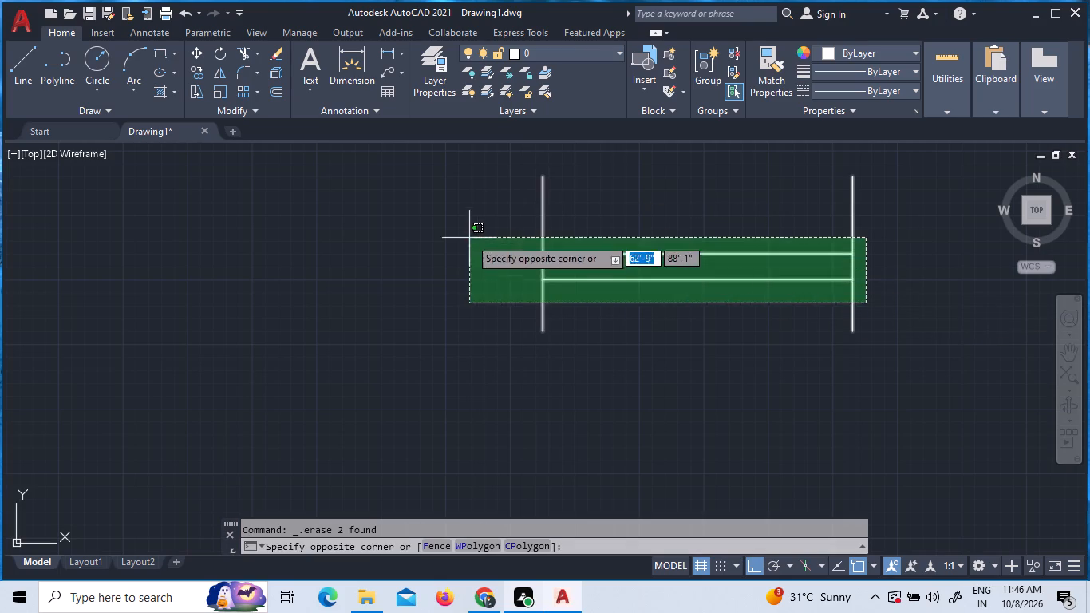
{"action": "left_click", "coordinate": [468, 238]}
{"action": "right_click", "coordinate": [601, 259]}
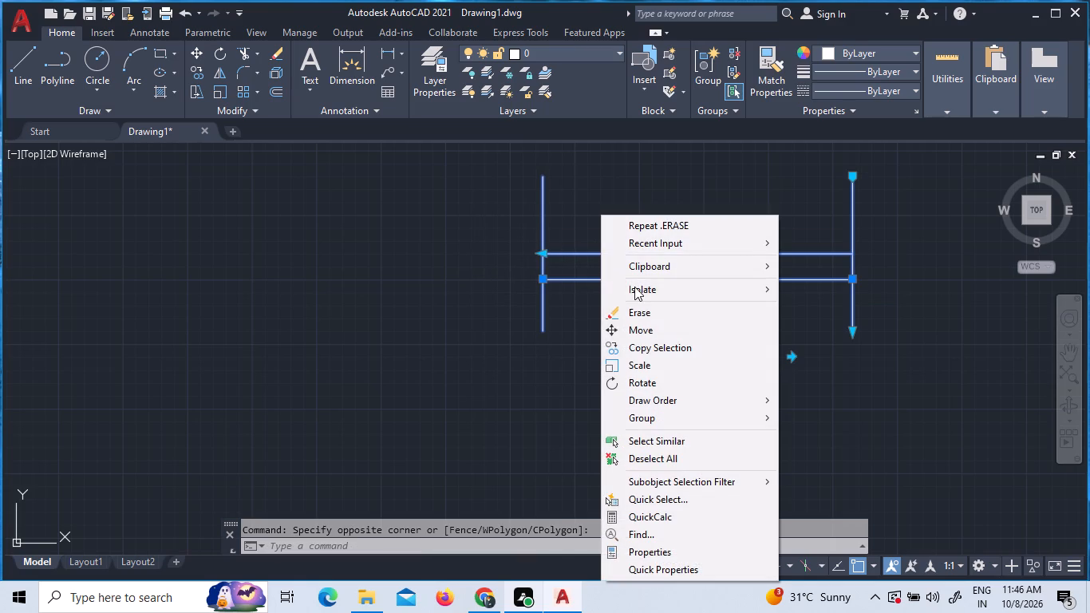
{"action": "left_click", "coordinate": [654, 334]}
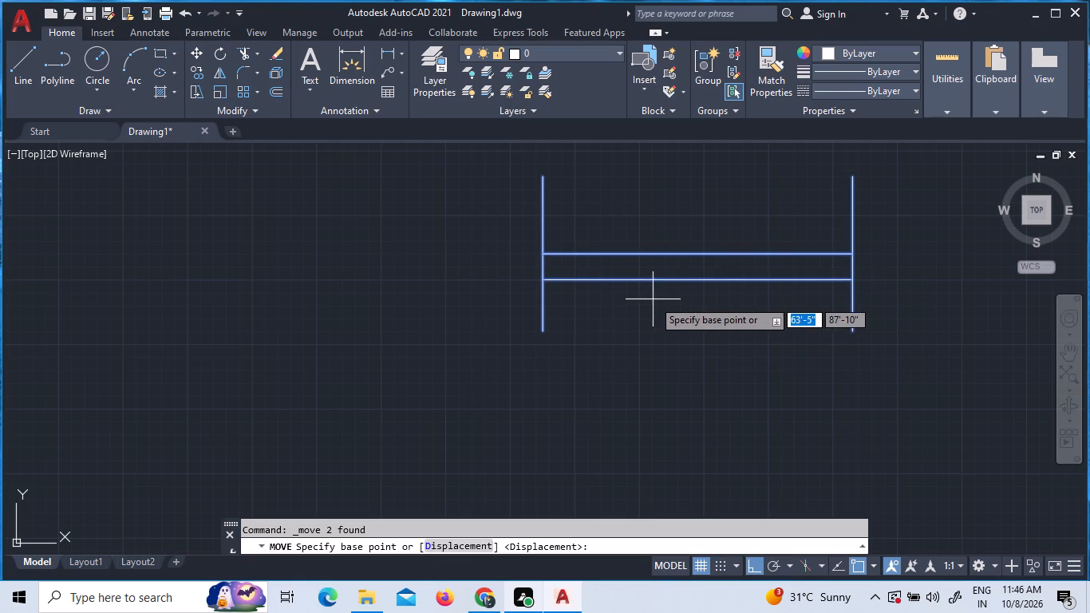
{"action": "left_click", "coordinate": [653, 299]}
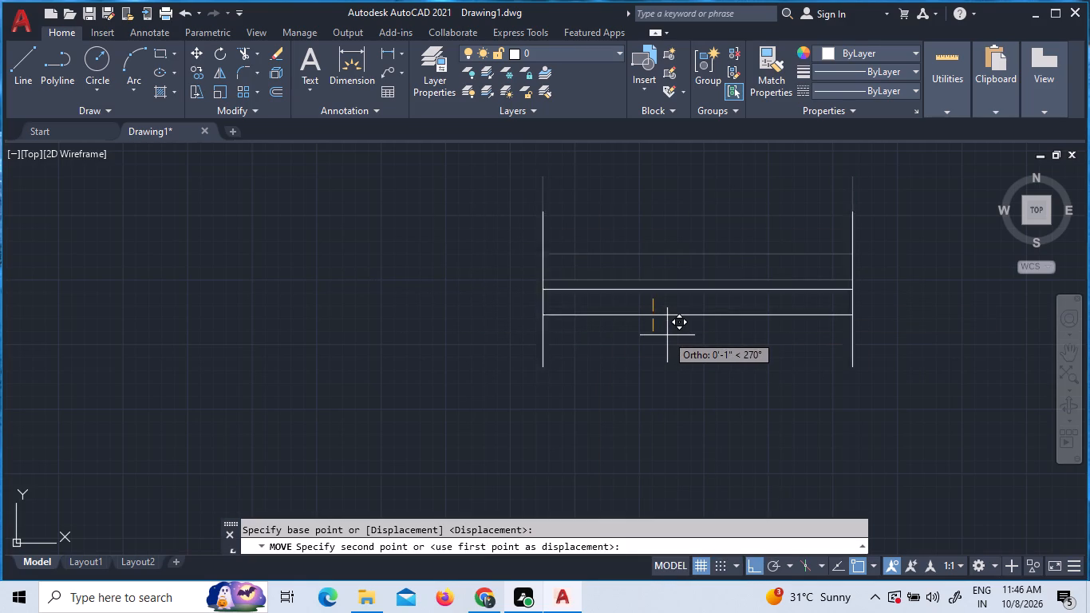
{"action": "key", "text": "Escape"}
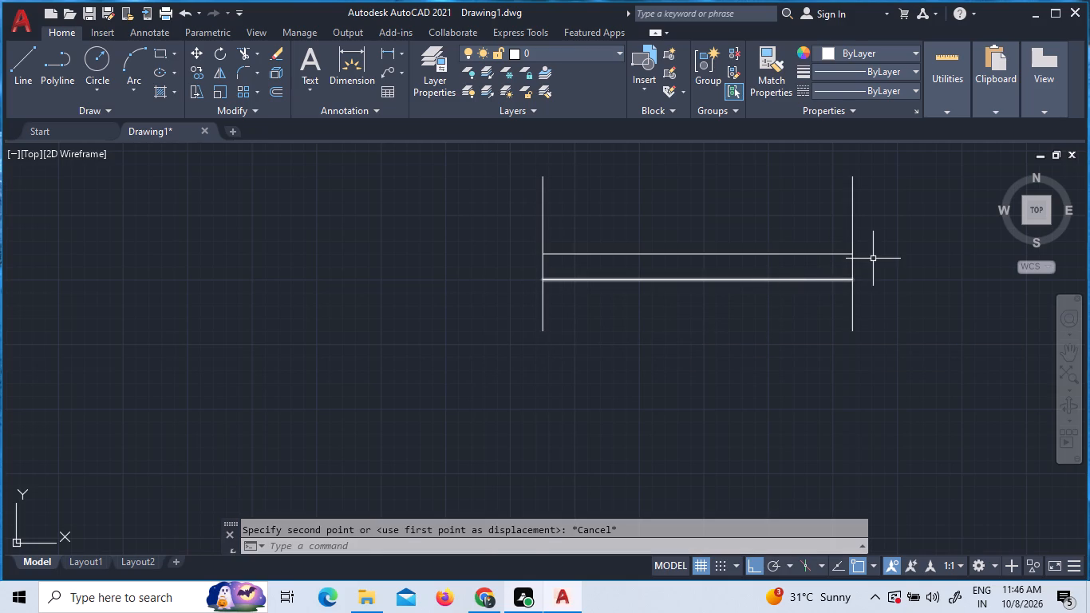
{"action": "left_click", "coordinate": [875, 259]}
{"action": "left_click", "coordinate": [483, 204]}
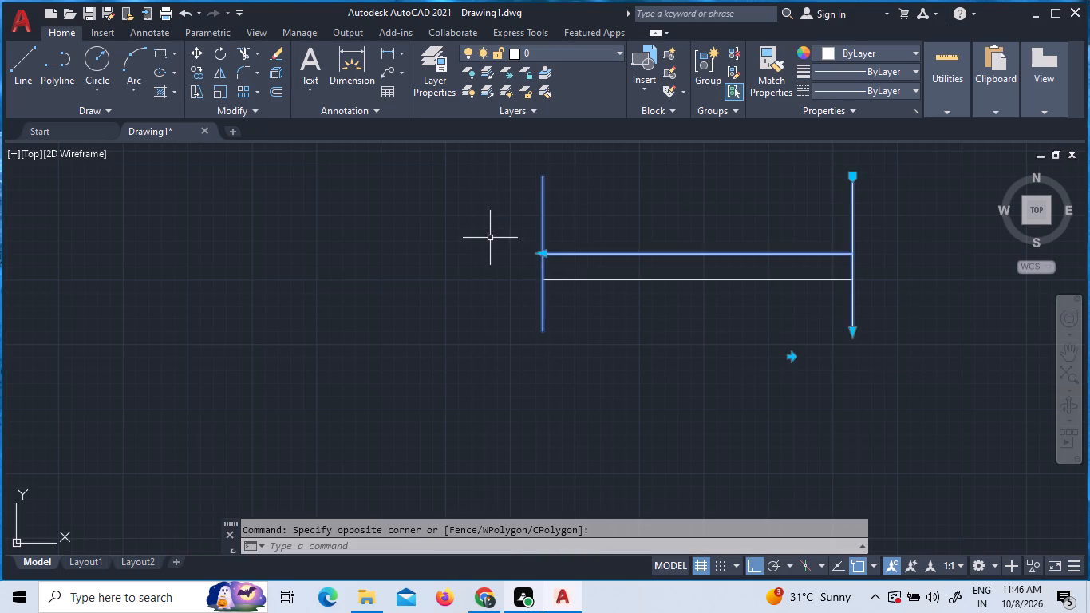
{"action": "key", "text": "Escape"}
Copy the window block with its added parallel line, with Ortho off, into the wall between the Duct and the toilet.
{"action": "left_click_drag", "start_coordinate": [750, 305], "coordinate": [727, 298]}
{"action": "left_click", "coordinate": [446, 222]}
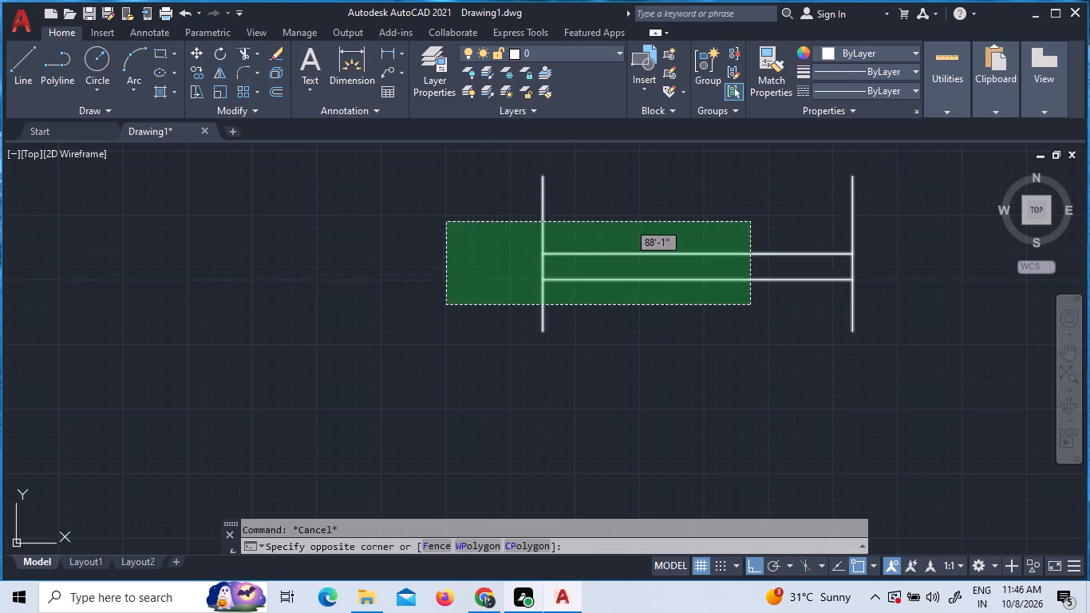
{"action": "right_click", "coordinate": [446, 222]}
{"action": "left_click", "coordinate": [491, 341]}
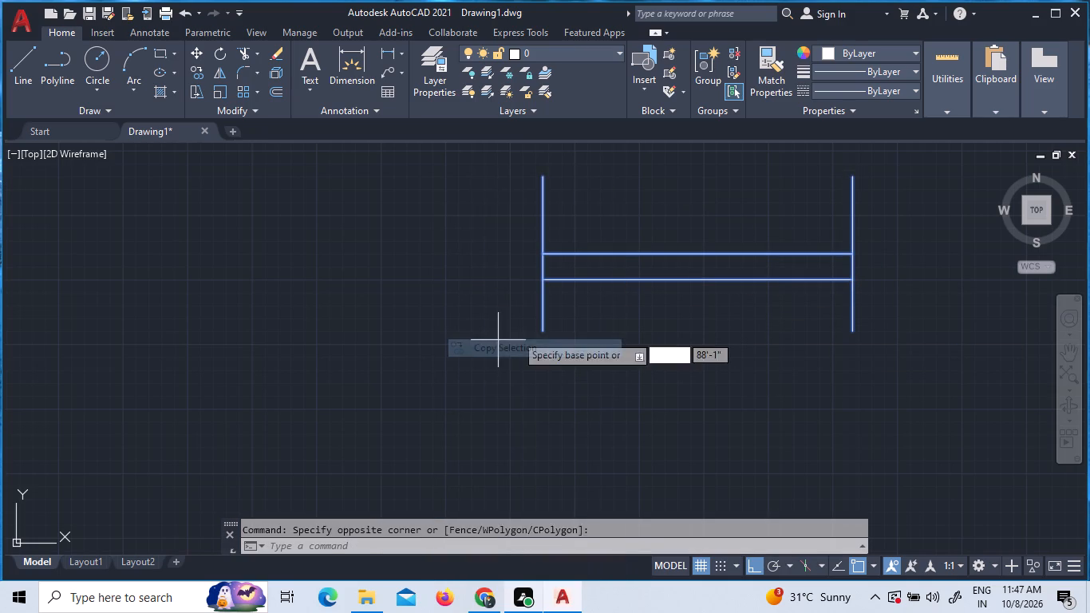
{"action": "left_click", "coordinate": [633, 294]}
{"action": "scroll", "coordinate": [264, 289], "scroll_direction": "down", "scroll_amount": 1}
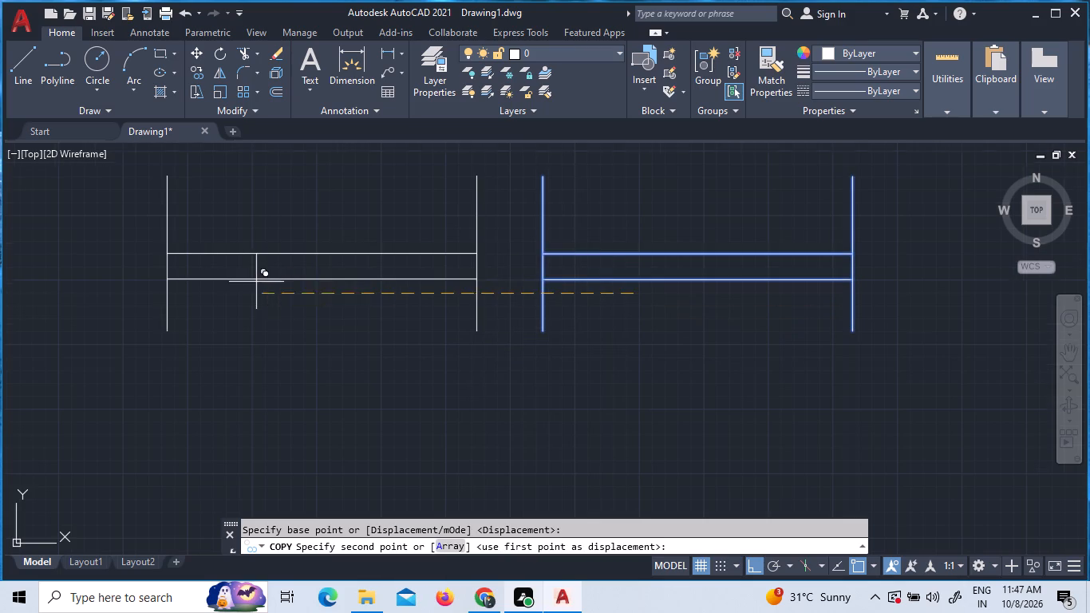
{"action": "scroll", "coordinate": [317, 330], "scroll_direction": "down", "scroll_amount": 4}
{"action": "scroll", "coordinate": [251, 326], "scroll_direction": "down", "scroll_amount": 3}
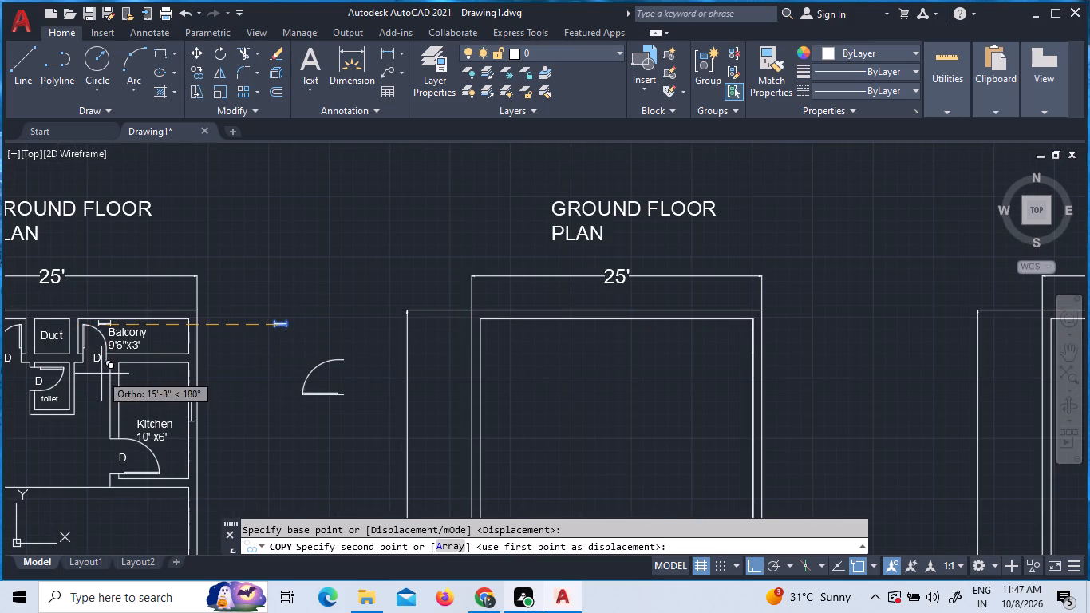
{"action": "key", "text": "F8"}
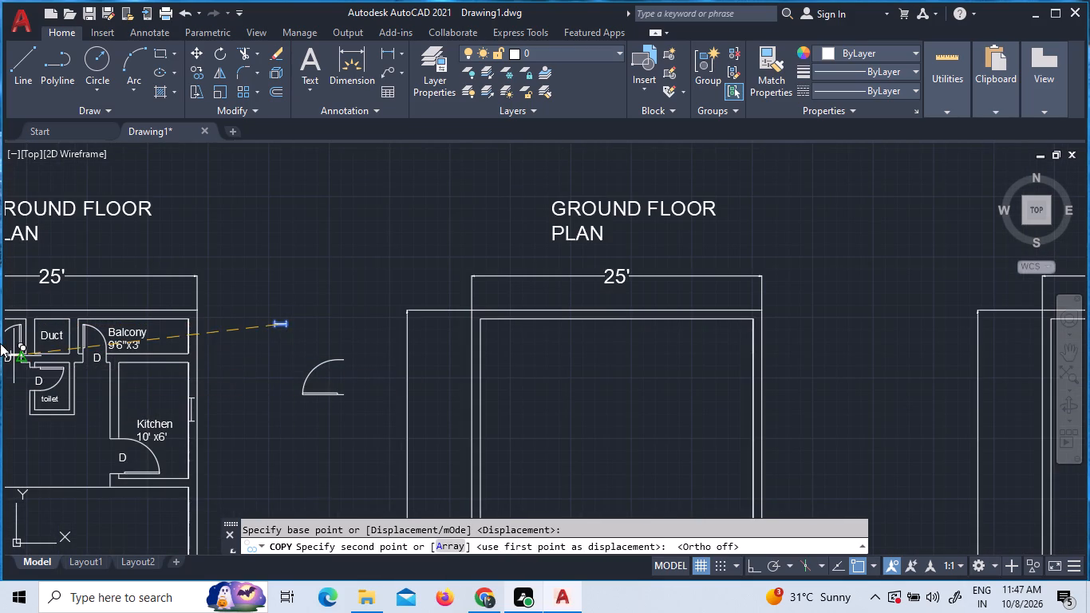
{"action": "scroll", "coordinate": [7, 349], "scroll_direction": "up", "scroll_amount": 3}
{"action": "scroll", "coordinate": [123, 426], "scroll_direction": "up", "scroll_amount": 3}
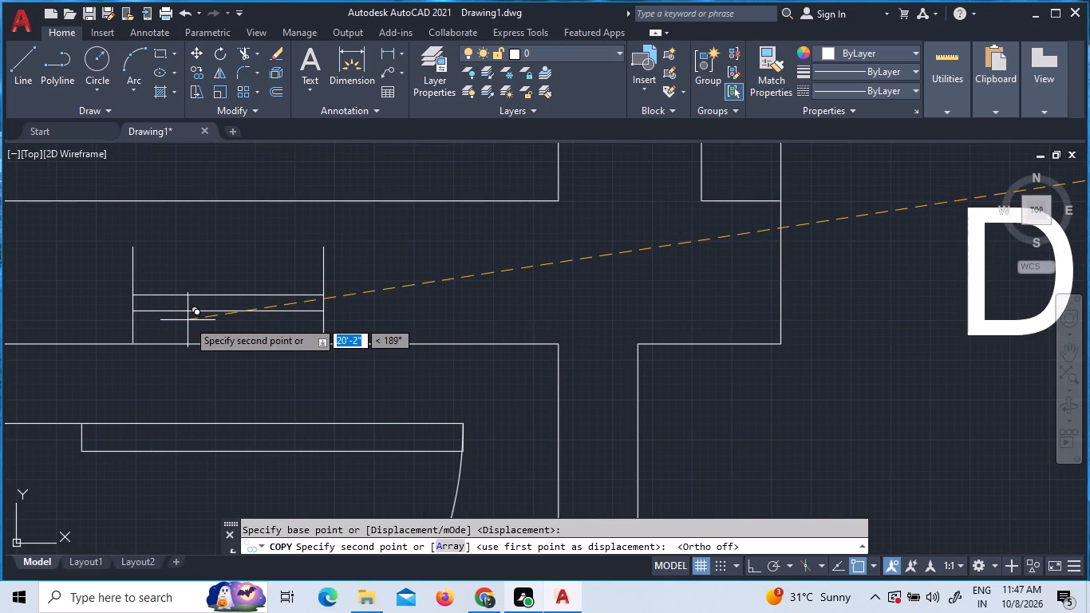
{"action": "scroll", "coordinate": [192, 322], "scroll_direction": "down", "scroll_amount": 2}
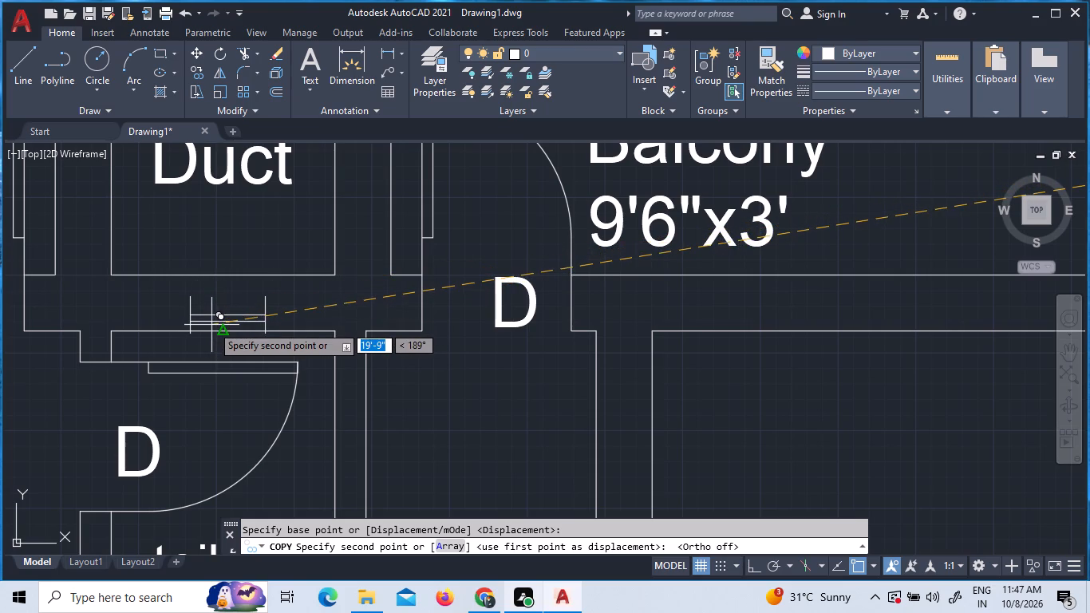
{"action": "left_click", "coordinate": [211, 322]}
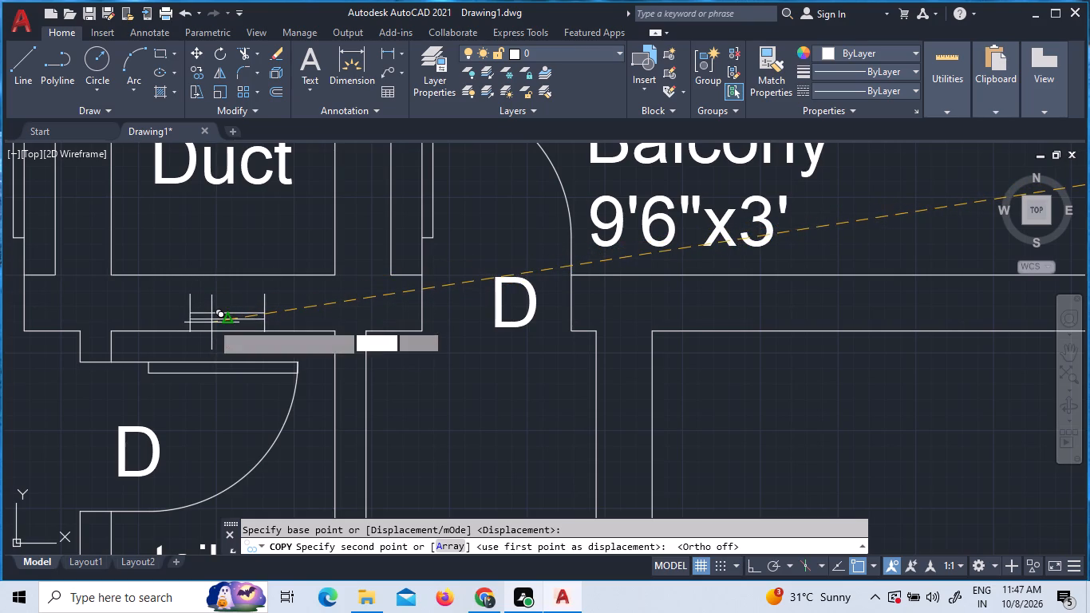
{"action": "key", "text": "Escape"}
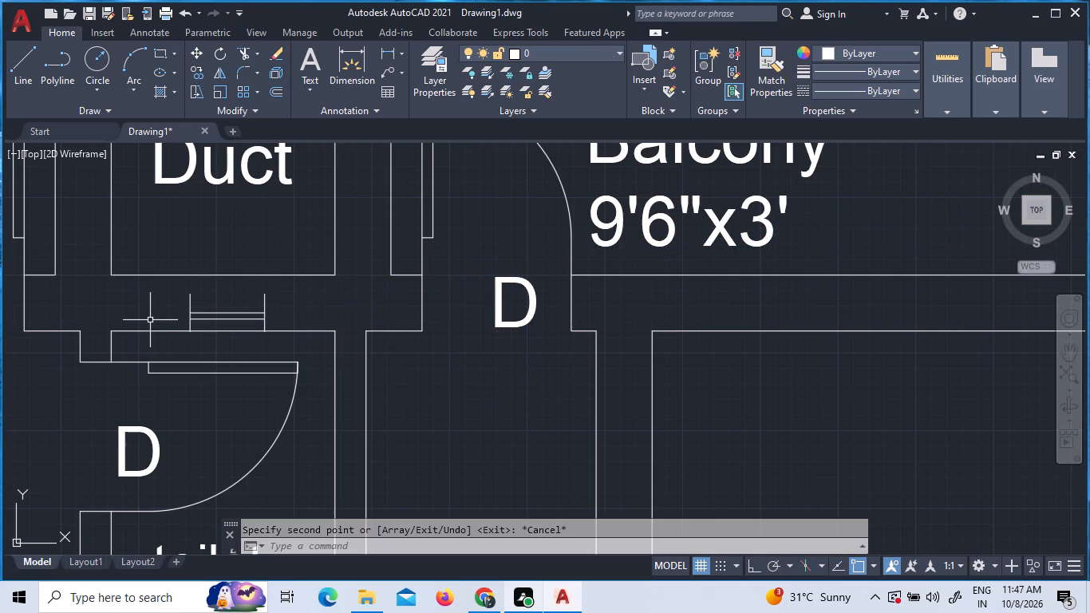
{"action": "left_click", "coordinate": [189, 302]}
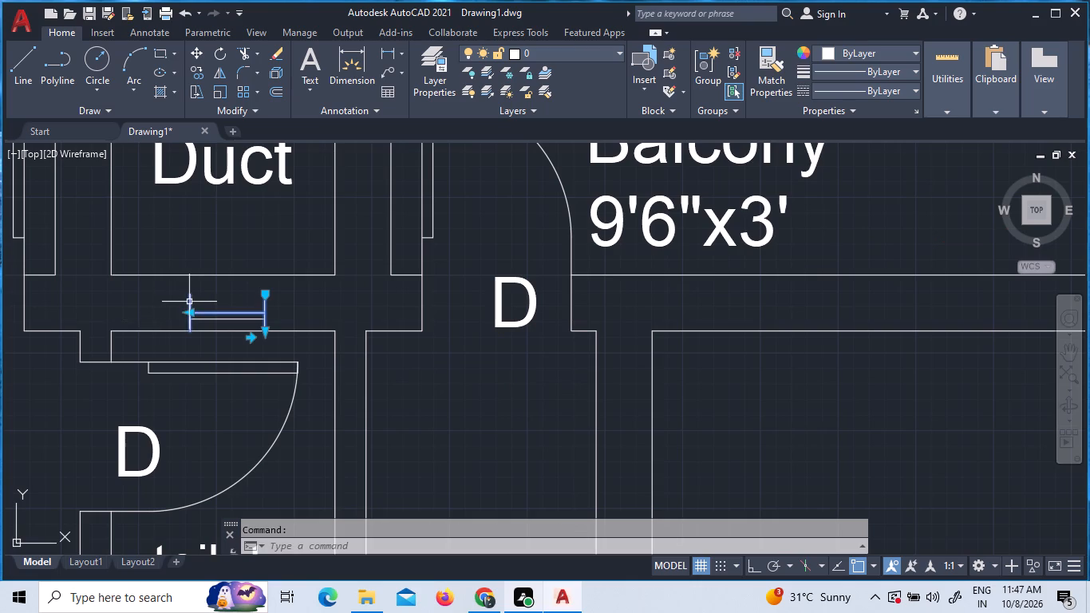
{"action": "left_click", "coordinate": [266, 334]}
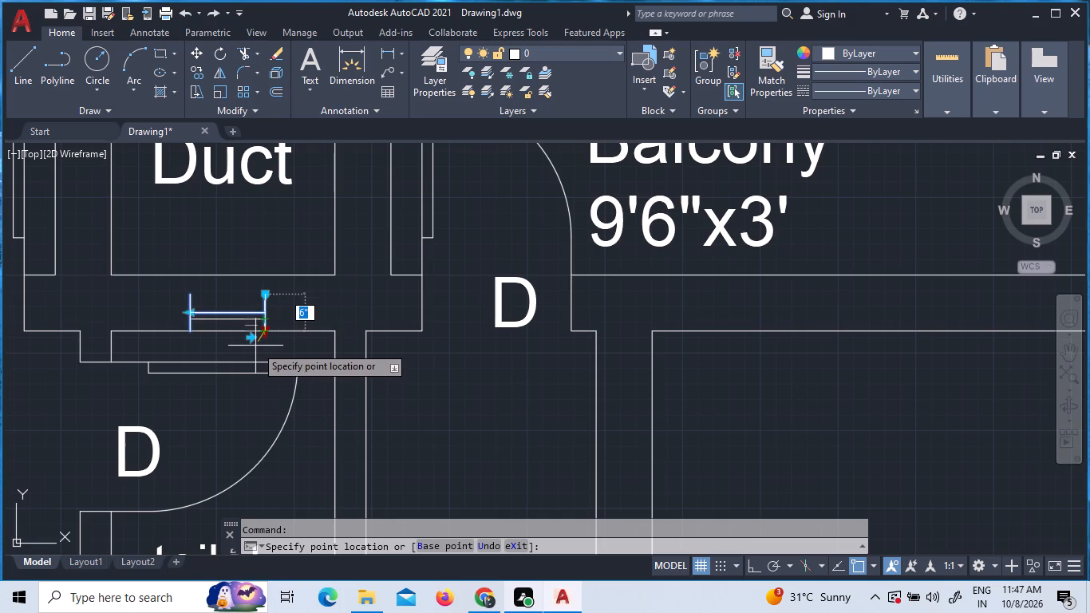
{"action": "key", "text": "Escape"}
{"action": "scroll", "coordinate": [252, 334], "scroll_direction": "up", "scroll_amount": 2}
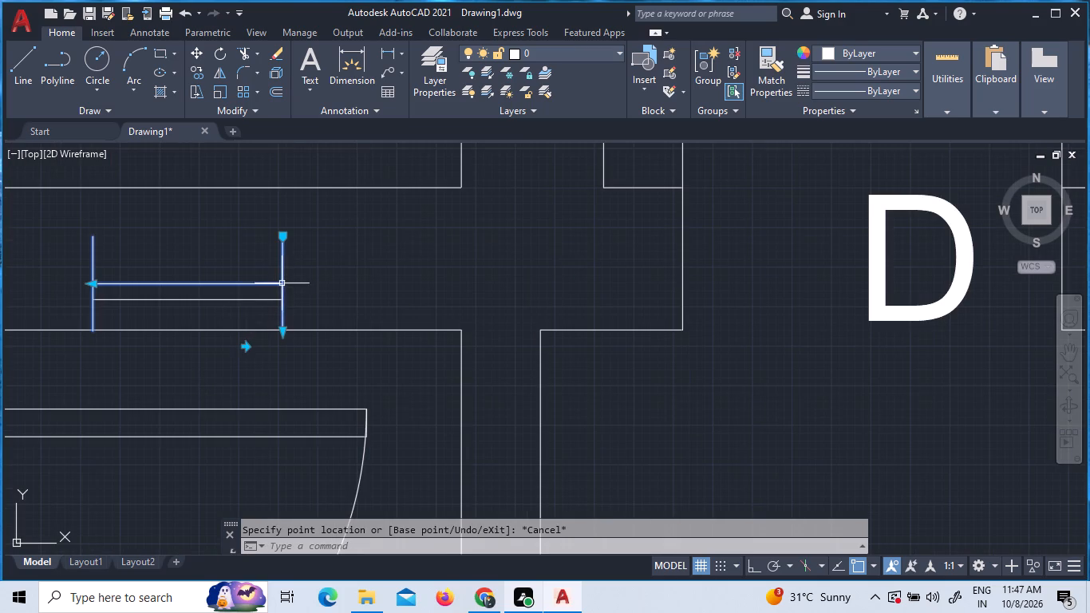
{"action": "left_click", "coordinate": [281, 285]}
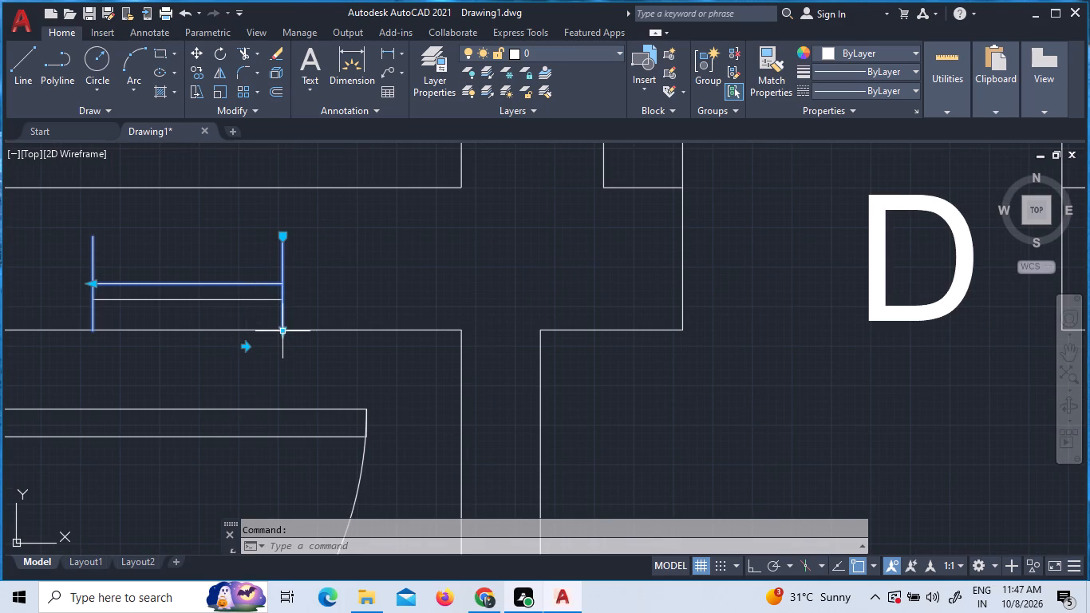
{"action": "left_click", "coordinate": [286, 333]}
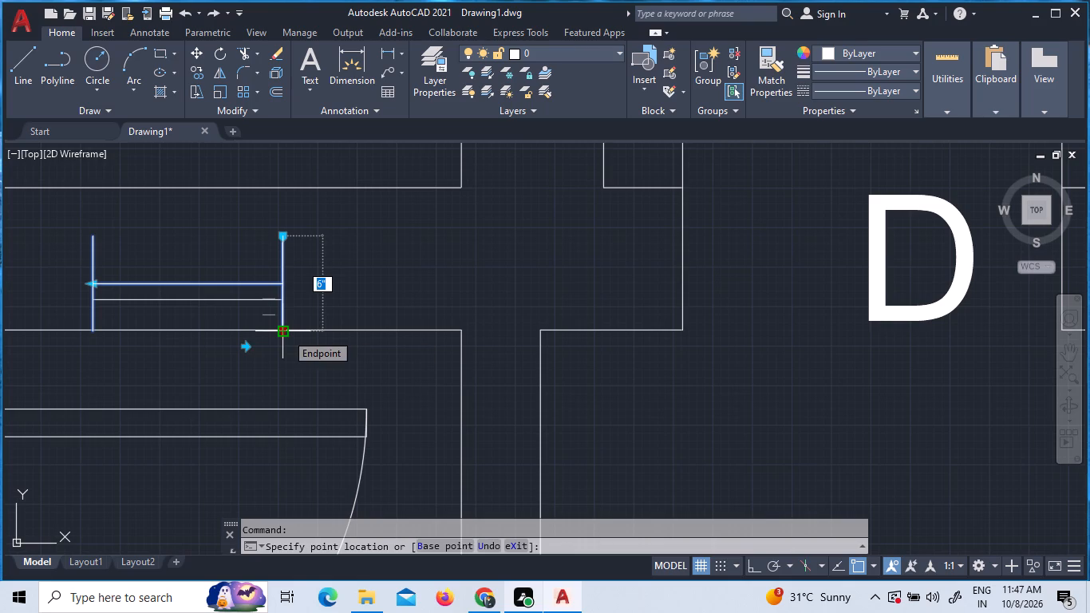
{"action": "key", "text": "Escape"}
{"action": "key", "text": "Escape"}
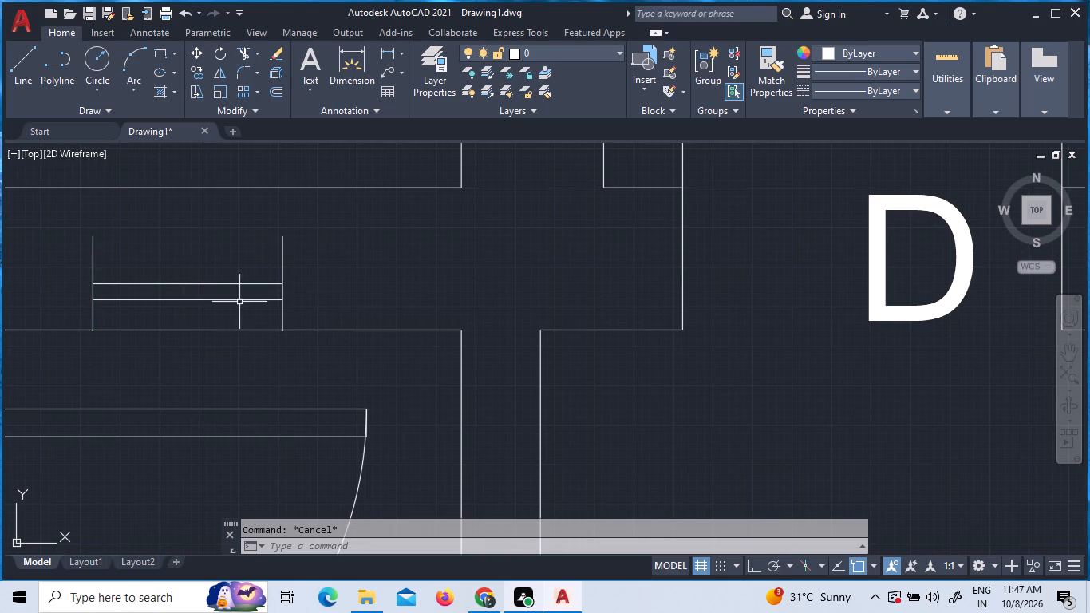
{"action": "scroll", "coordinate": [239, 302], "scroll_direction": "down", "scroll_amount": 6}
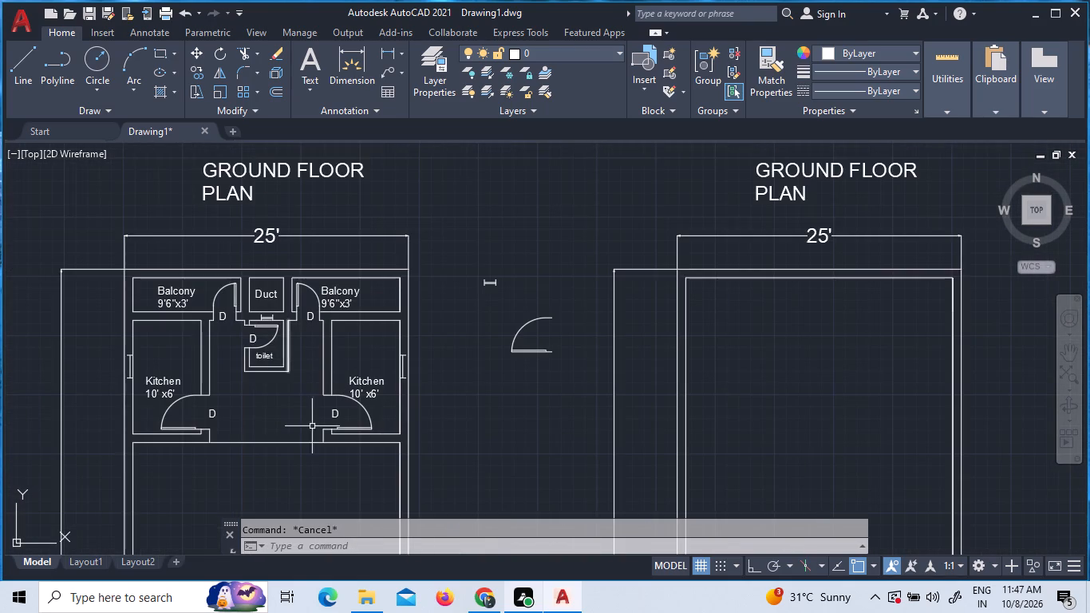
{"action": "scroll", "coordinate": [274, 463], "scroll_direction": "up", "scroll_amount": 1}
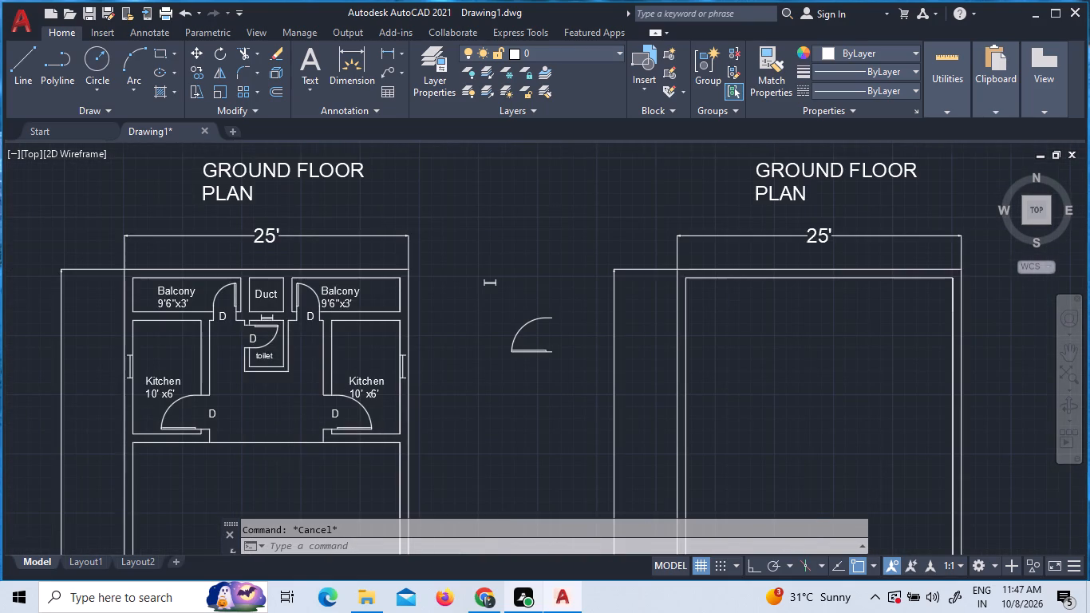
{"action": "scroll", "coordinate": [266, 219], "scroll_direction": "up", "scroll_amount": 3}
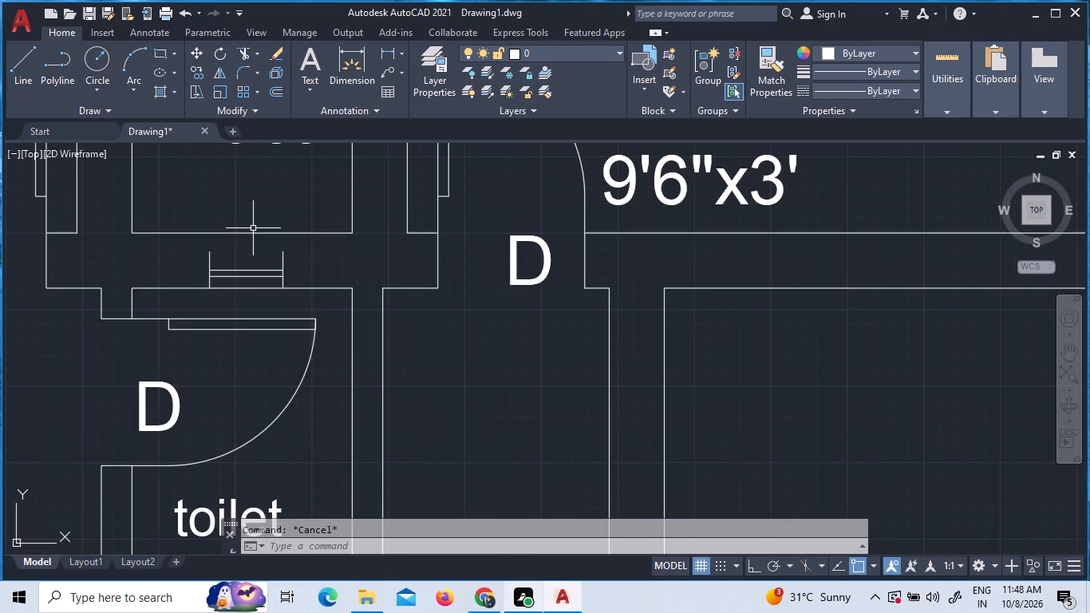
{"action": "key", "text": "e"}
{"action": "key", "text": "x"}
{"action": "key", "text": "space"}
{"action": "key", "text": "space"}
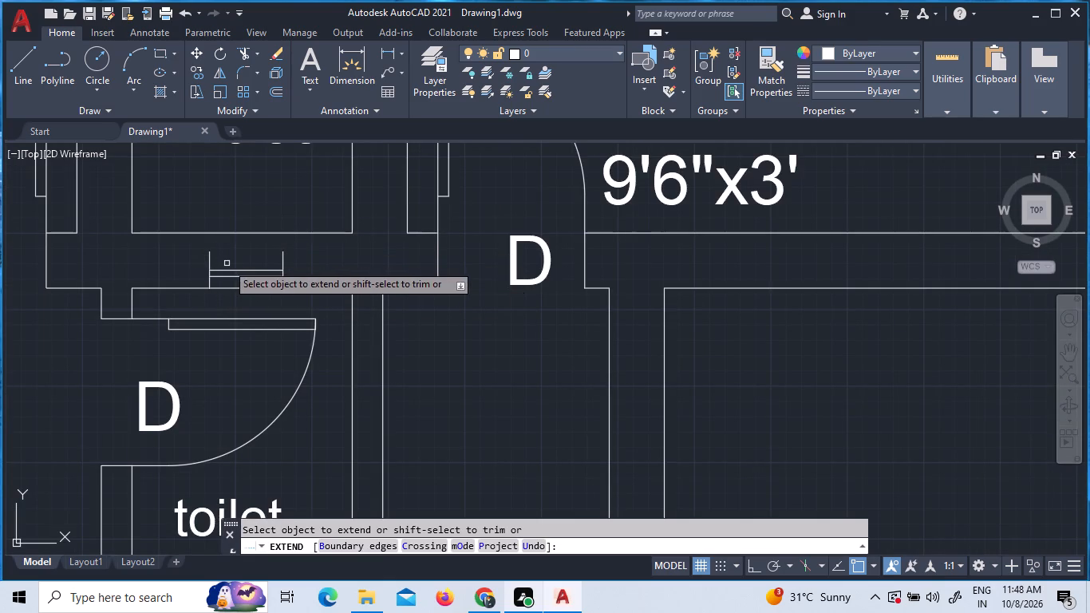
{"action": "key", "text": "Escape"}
Copy the D label beside the east balcony door into the Duct and to a spot outside the plan's west wall.
{"action": "scroll", "coordinate": [290, 281], "scroll_direction": "down", "scroll_amount": 2}
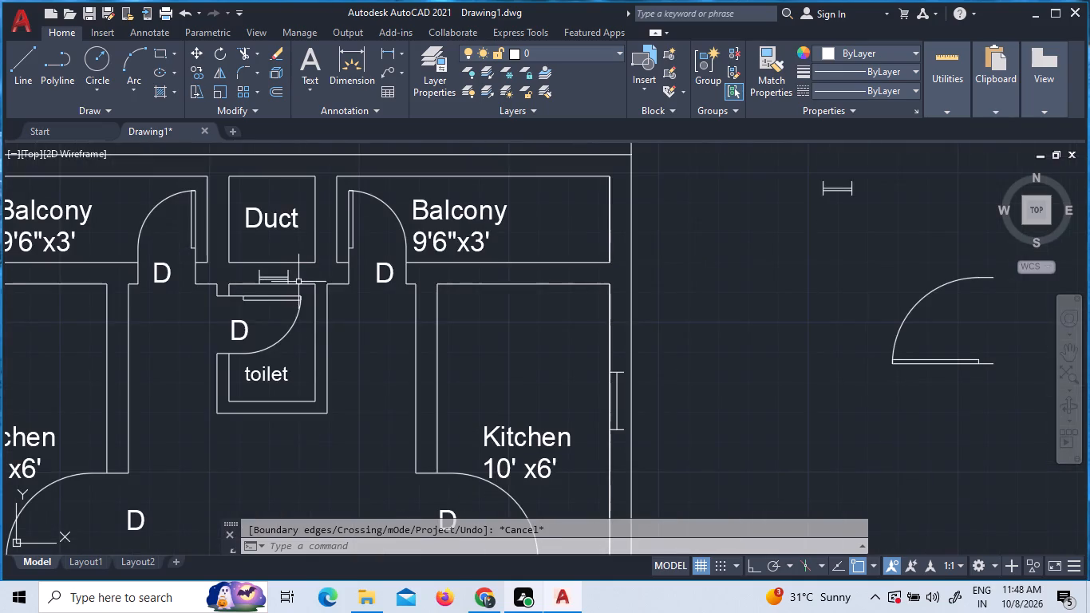
{"action": "scroll", "coordinate": [303, 326], "scroll_direction": "down", "scroll_amount": 2}
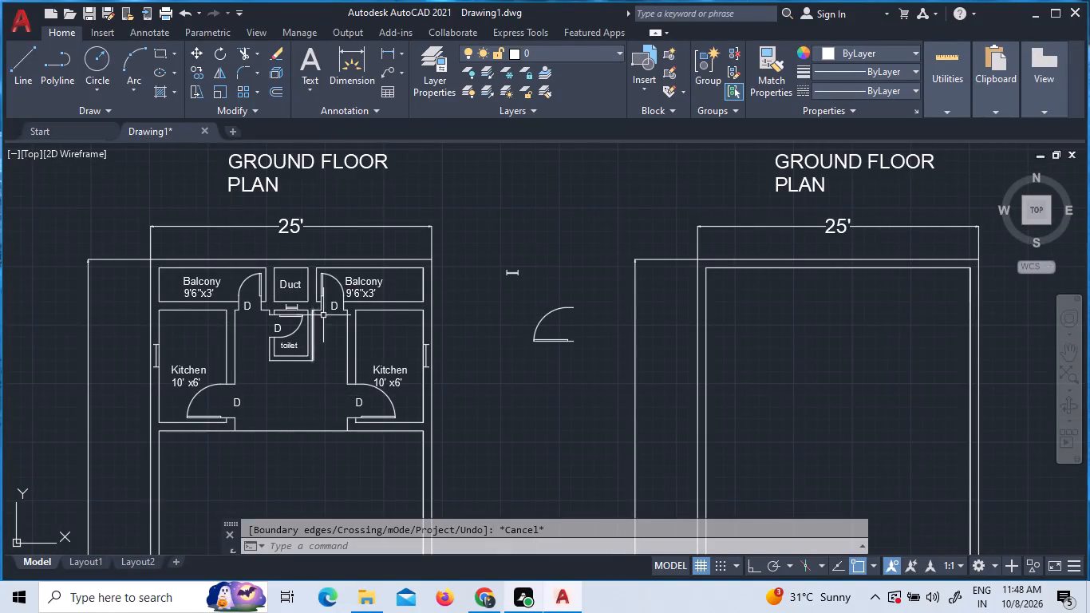
{"action": "left_click", "coordinate": [334, 306]}
{"action": "right_click", "coordinate": [335, 306]}
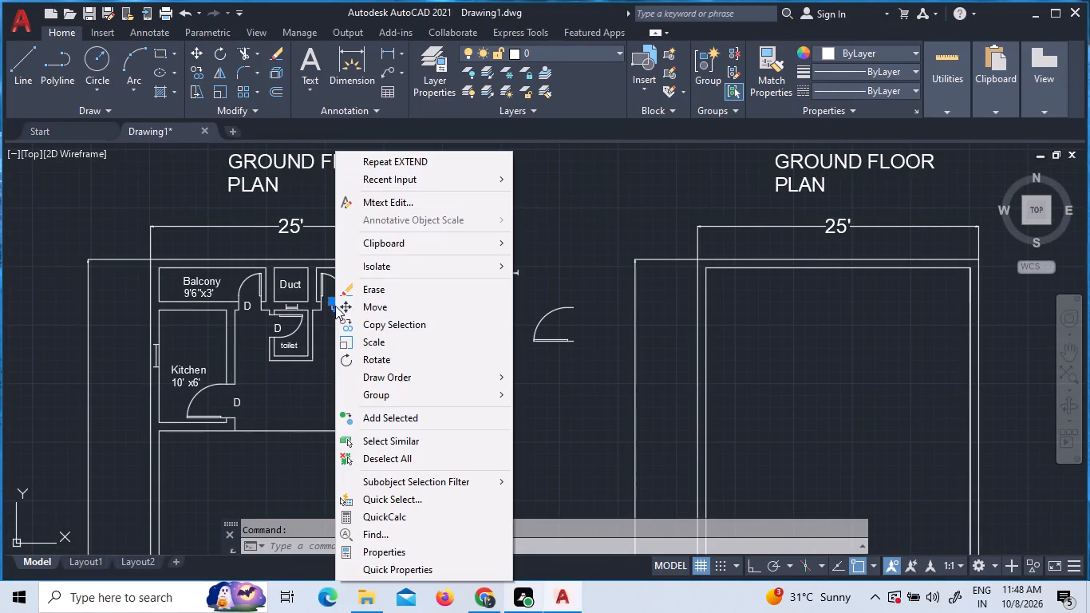
{"action": "left_click", "coordinate": [357, 324]}
{"action": "left_click", "coordinate": [342, 322]}
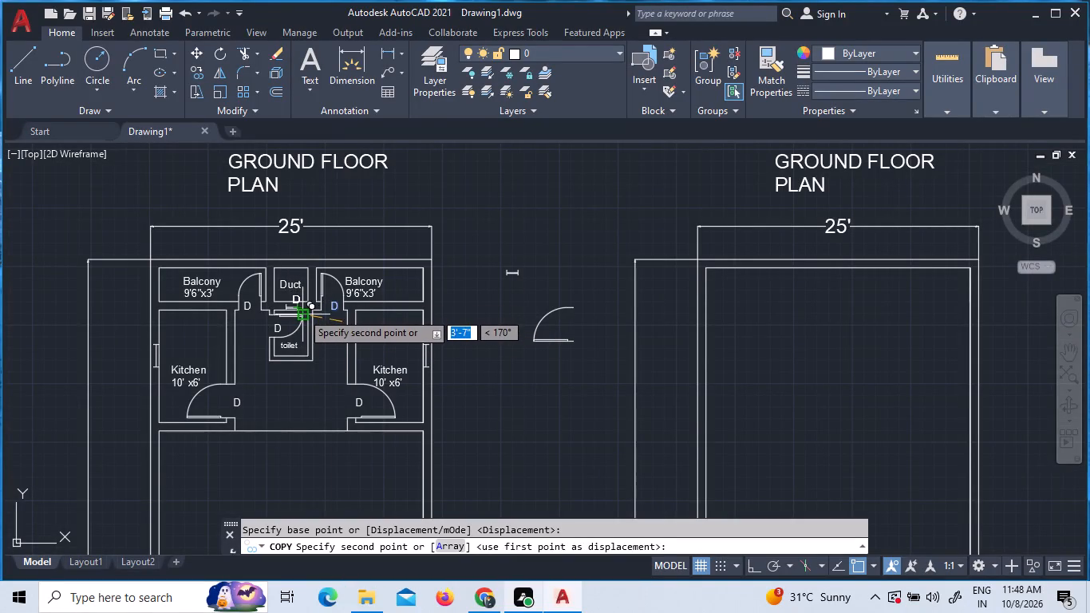
{"action": "left_click", "coordinate": [298, 309]}
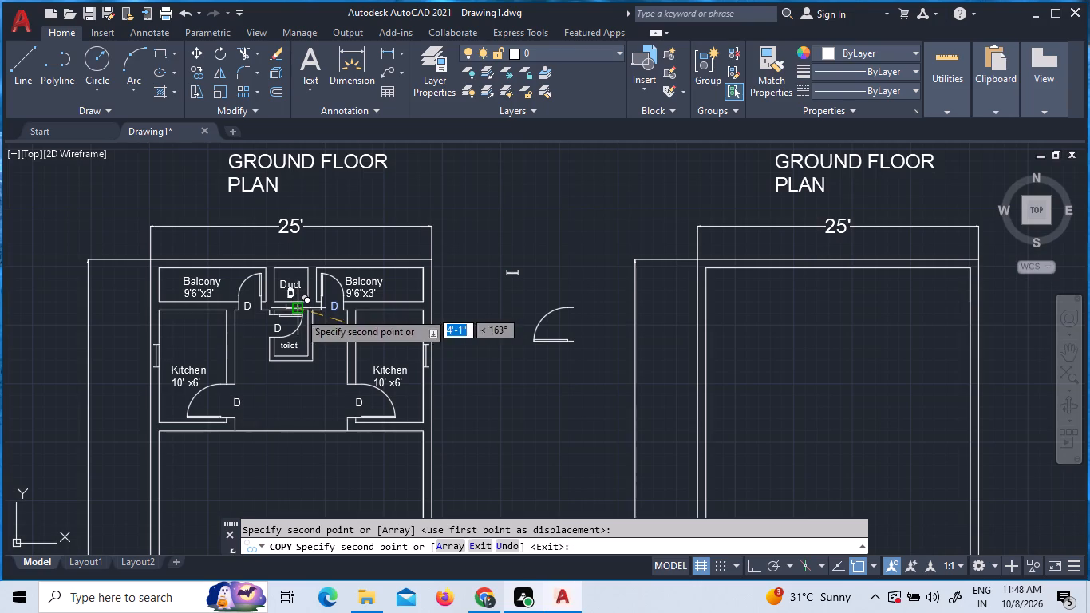
{"action": "left_click", "coordinate": [144, 372]}
{"action": "key", "text": "Escape"}
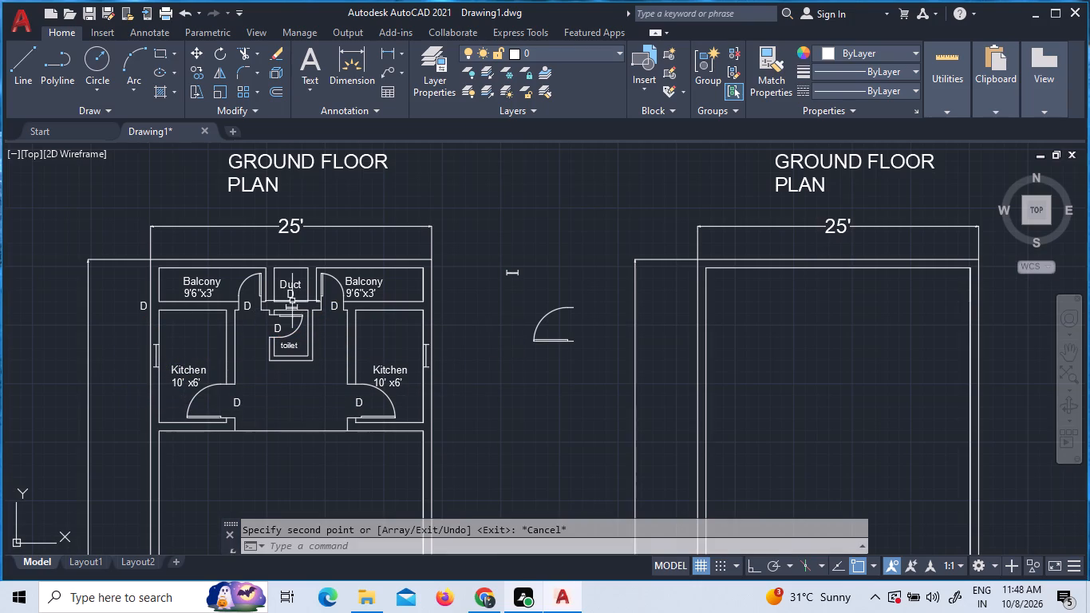
Change the text of the copied D label in the Duct to V.
{"action": "triple_click", "coordinate": [292, 296]}
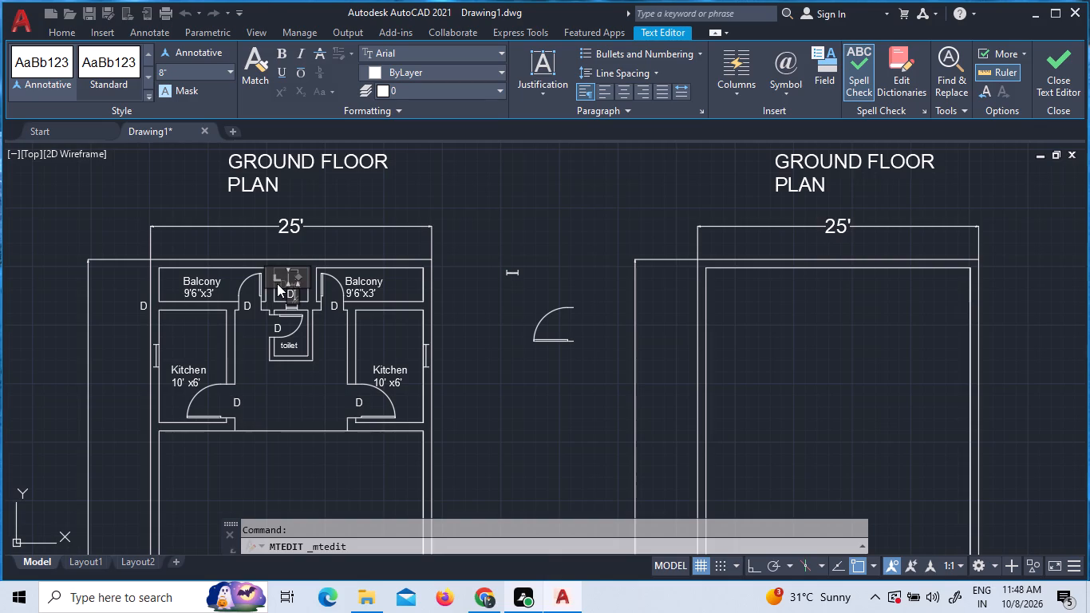
{"action": "left_click", "coordinate": [277, 283]}
{"action": "key", "text": "v"}
{"action": "key", "text": "v"}
{"action": "key", "text": "BackSpace"}
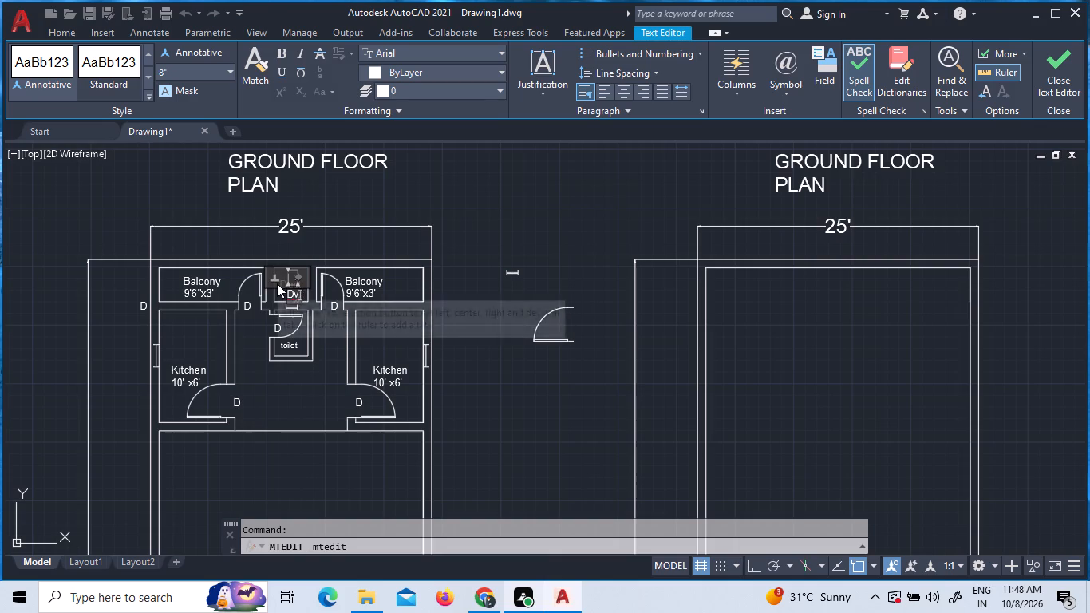
{"action": "key", "text": "BackSpace"}
{"action": "key", "text": "BackSpace"}
{"action": "key", "text": "v"}
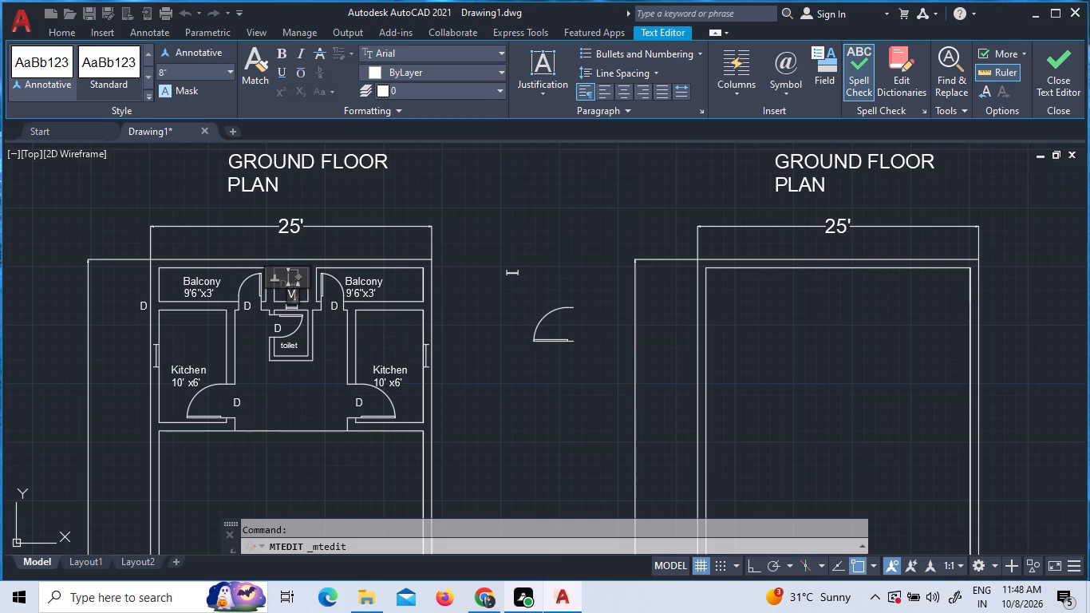
{"action": "left_click_drag", "start_coordinate": [292, 294], "coordinate": [274, 299]}
{"action": "left_click", "coordinate": [255, 205]}
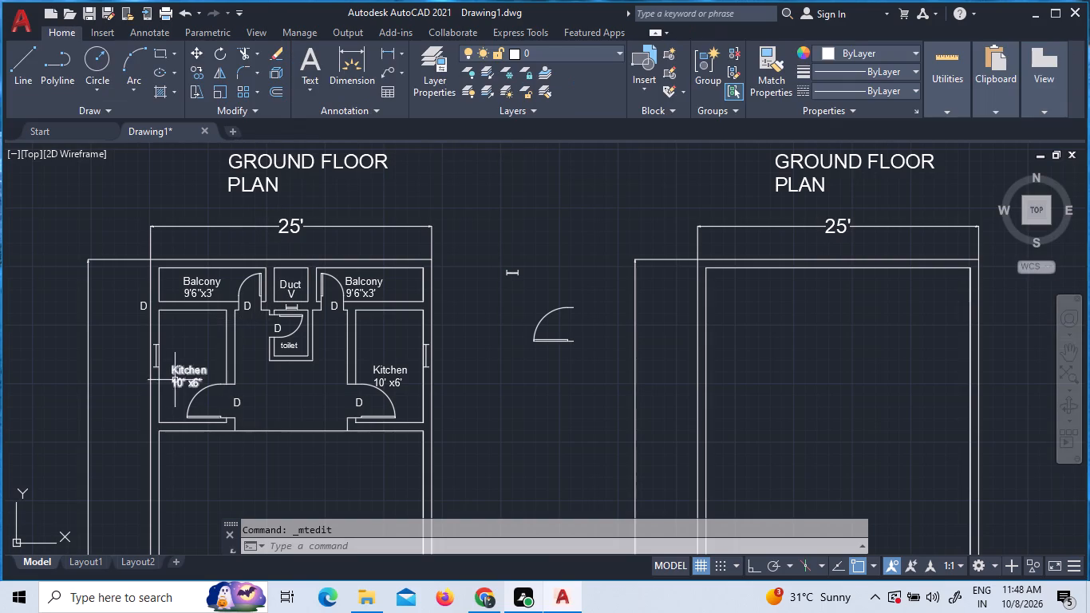
Change the text of the copied D label outside the west wall to W.
{"action": "triple_click", "coordinate": [144, 303]}
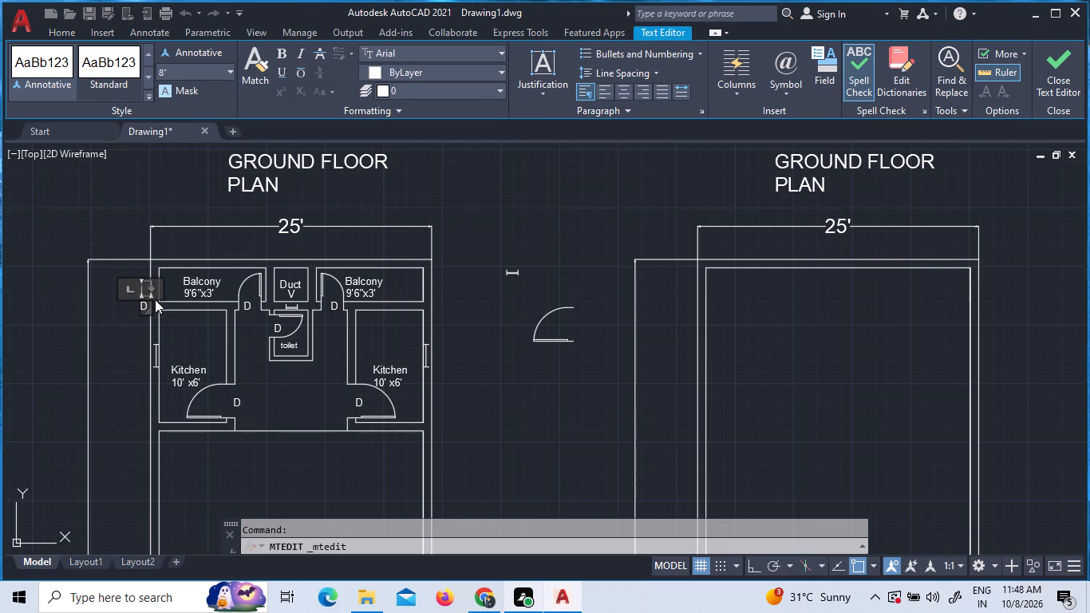
{"action": "left_click_drag", "start_coordinate": [148, 306], "coordinate": [132, 306]}
{"action": "key", "text": "w"}
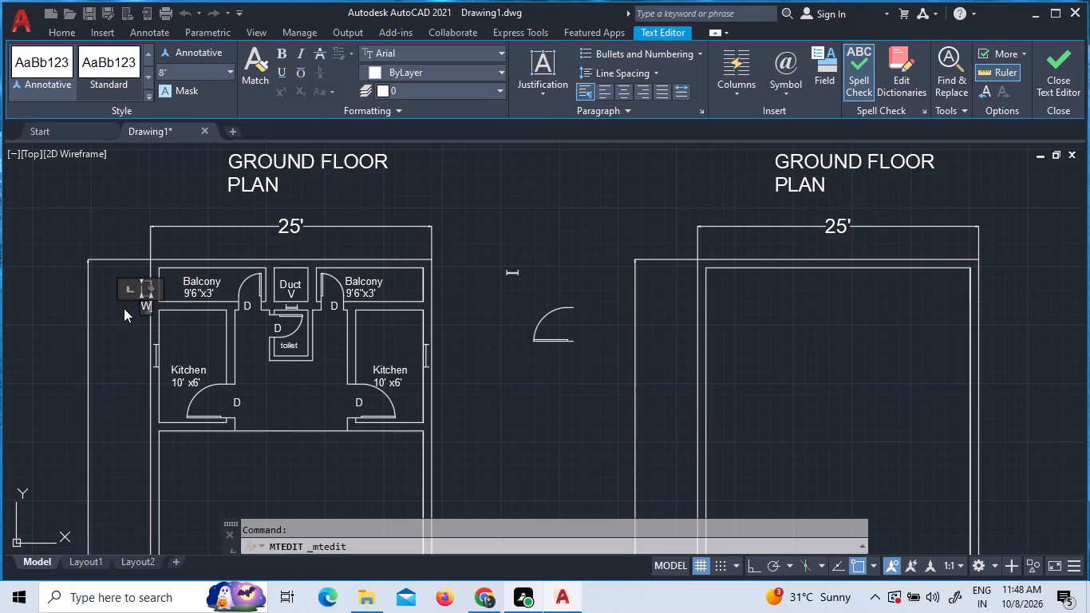
{"action": "left_click", "coordinate": [116, 354]}
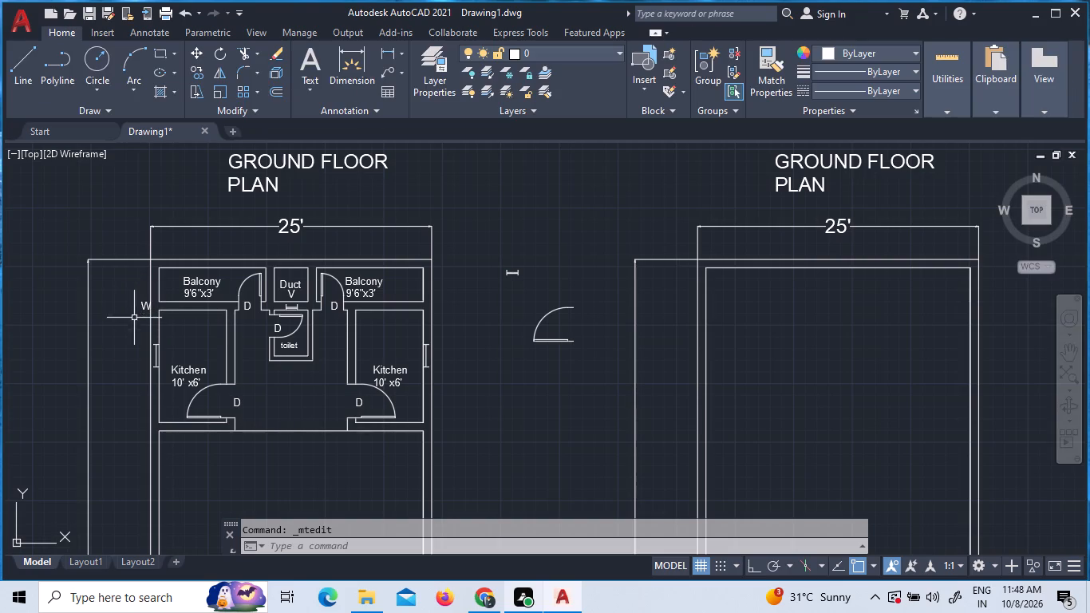
Copy the W label to just outside the west kitchen's window and just outside the east kitchen's window.
{"action": "left_click", "coordinate": [145, 308]}
{"action": "right_click", "coordinate": [145, 308]}
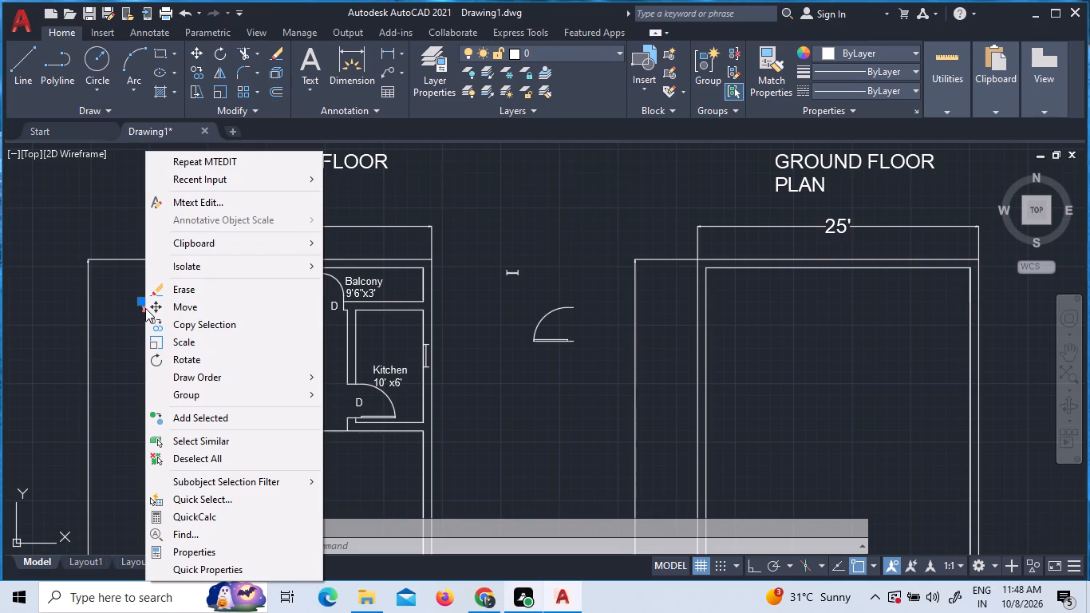
{"action": "left_click", "coordinate": [156, 326]}
{"action": "left_click", "coordinate": [140, 307]}
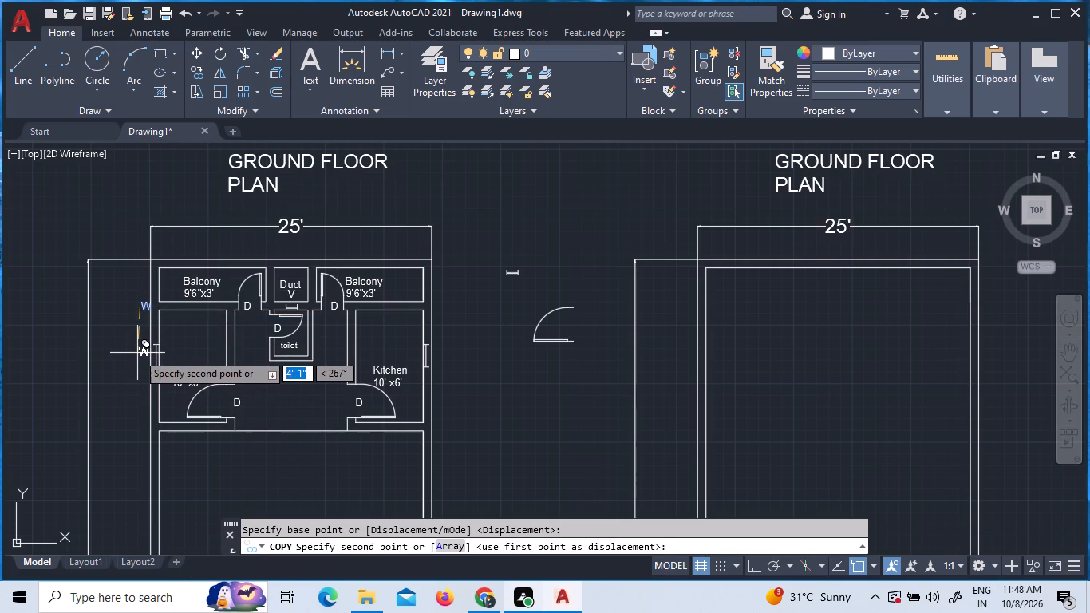
{"action": "left_click", "coordinate": [136, 353]}
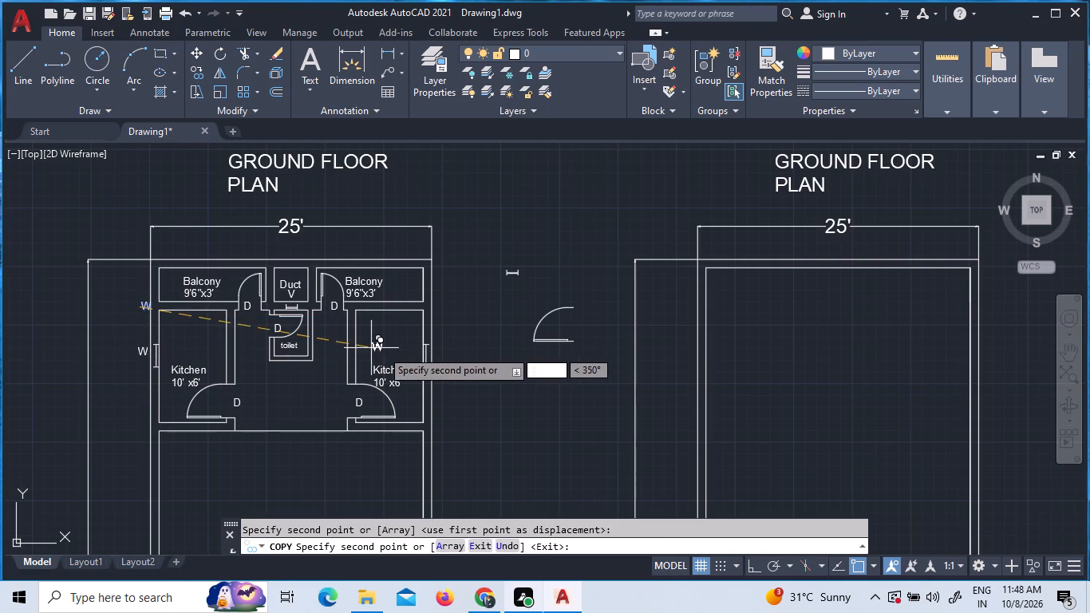
{"action": "left_click", "coordinate": [434, 361]}
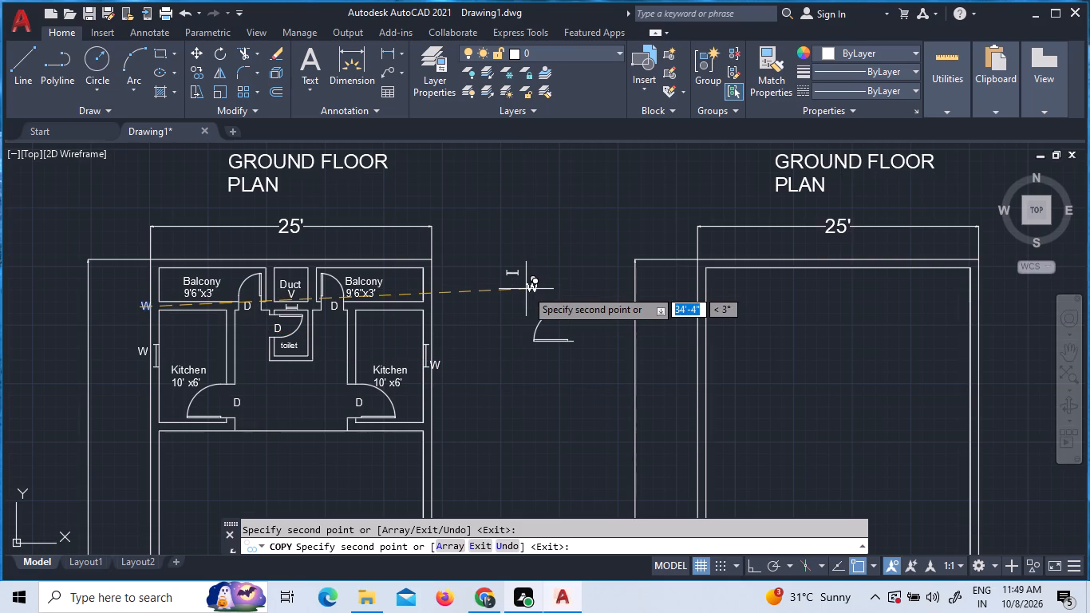
{"action": "key", "text": "Escape"}
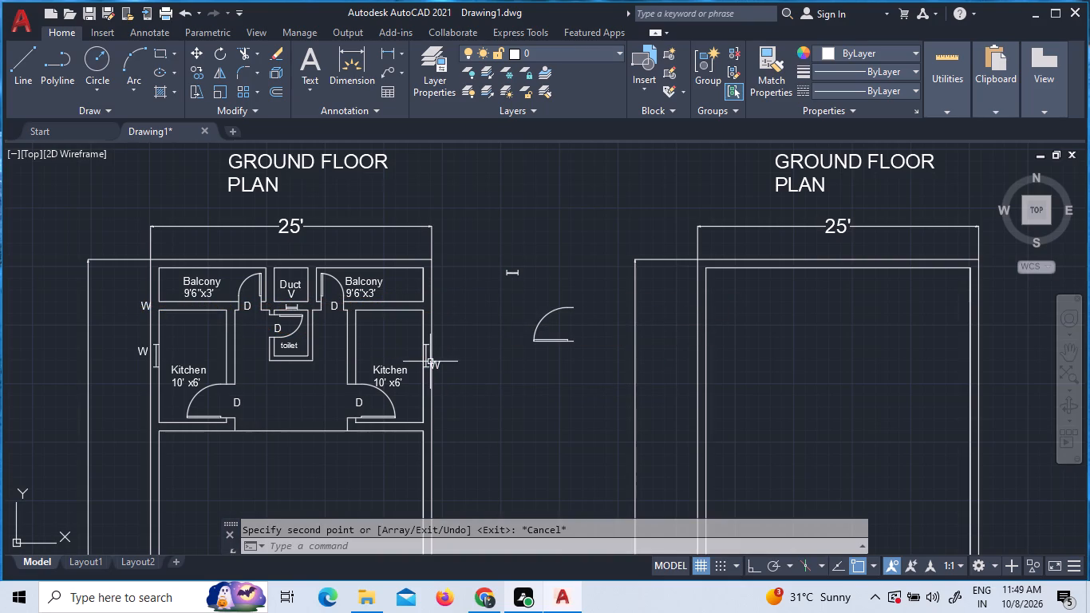
Move the W label at the east kitchen's window slightly outward so it sits clear of the outer wall line.
{"action": "left_click", "coordinate": [436, 362]}
{"action": "right_click", "coordinate": [436, 362]}
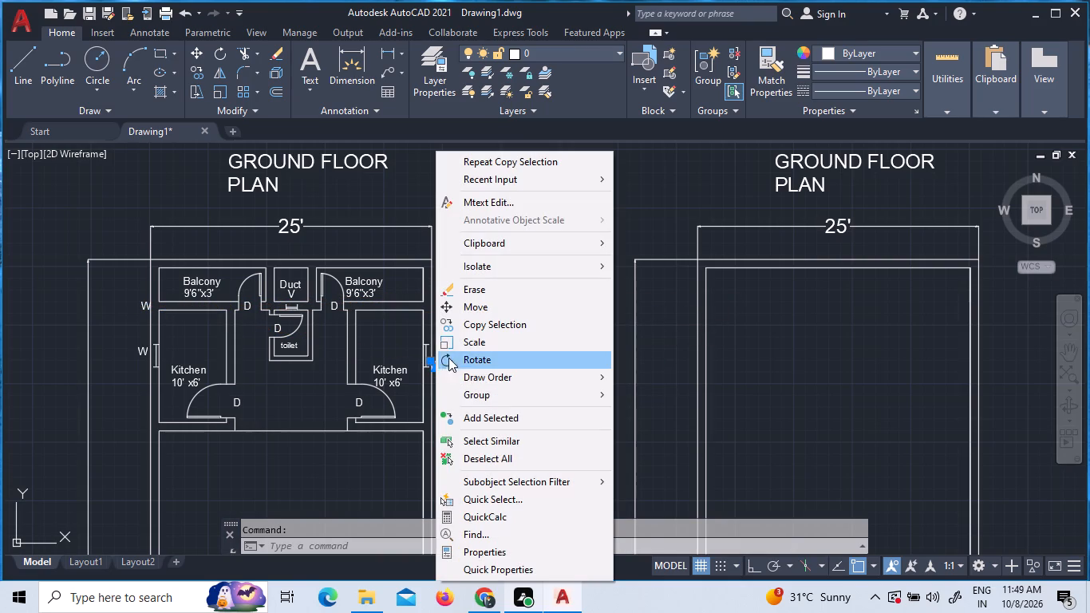
{"action": "left_click", "coordinate": [492, 314]}
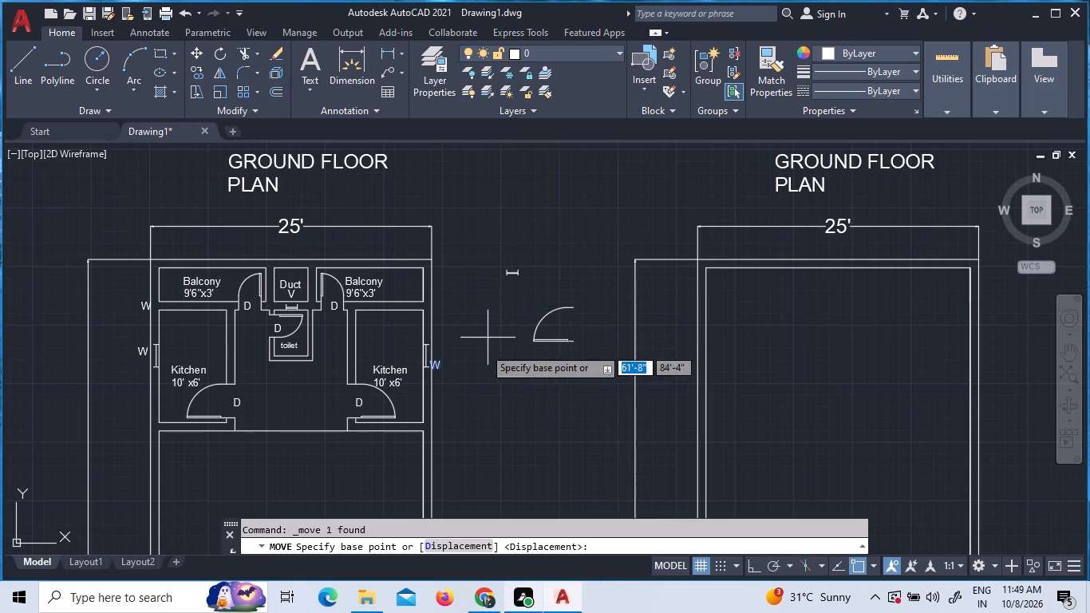
{"action": "left_click", "coordinate": [436, 362]}
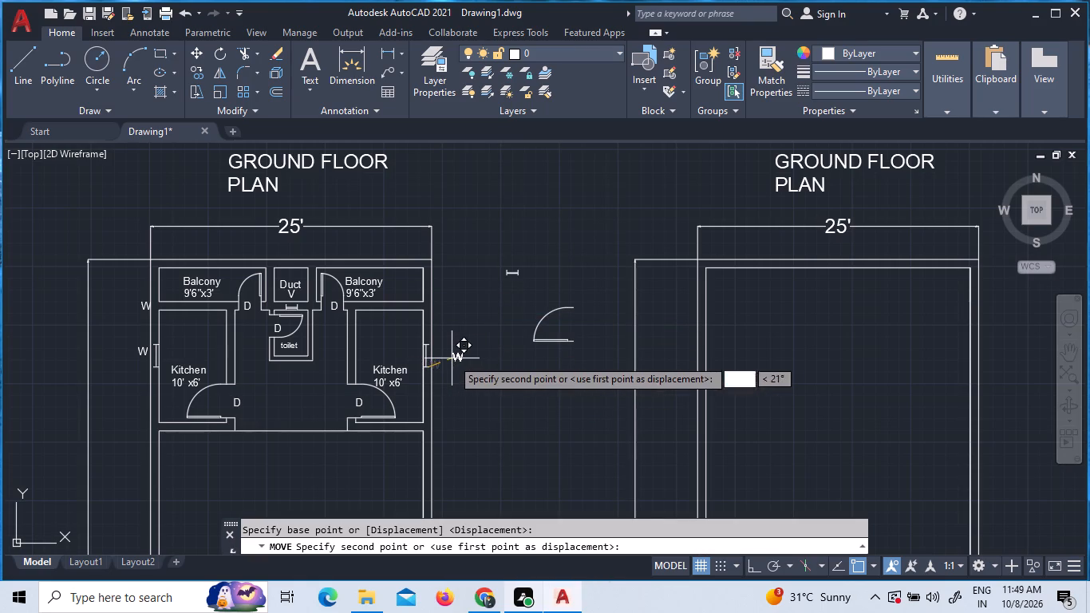
{"action": "scroll", "coordinate": [440, 348], "scroll_direction": "up", "scroll_amount": 3}
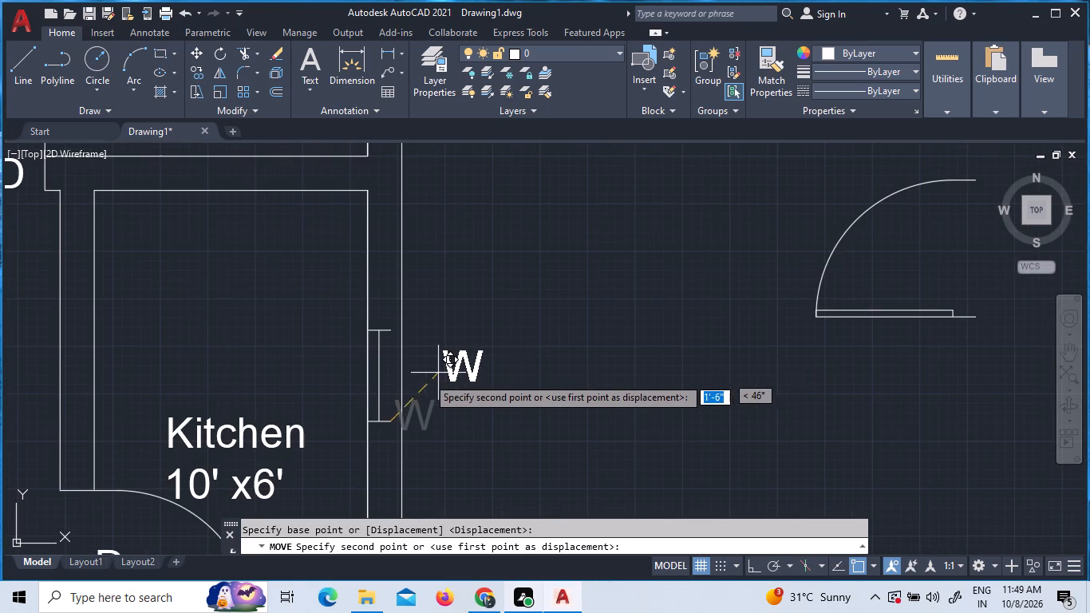
{"action": "left_click", "coordinate": [409, 379]}
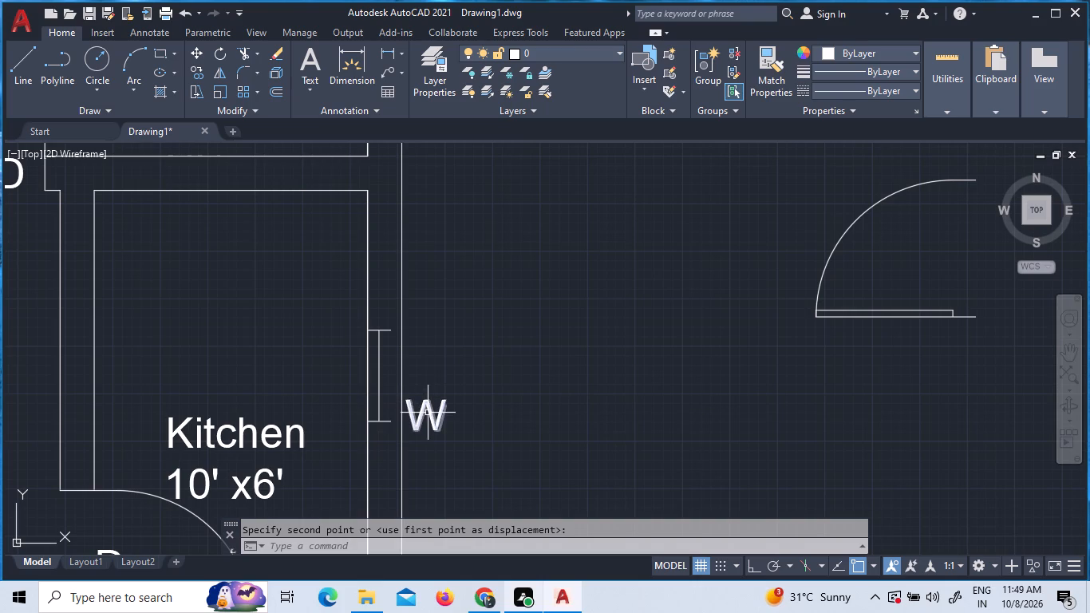
Move the W label at the east kitchen's window straight up about 10" so it sits beside the window.
{"action": "left_click", "coordinate": [428, 413]}
{"action": "right_click", "coordinate": [429, 413]}
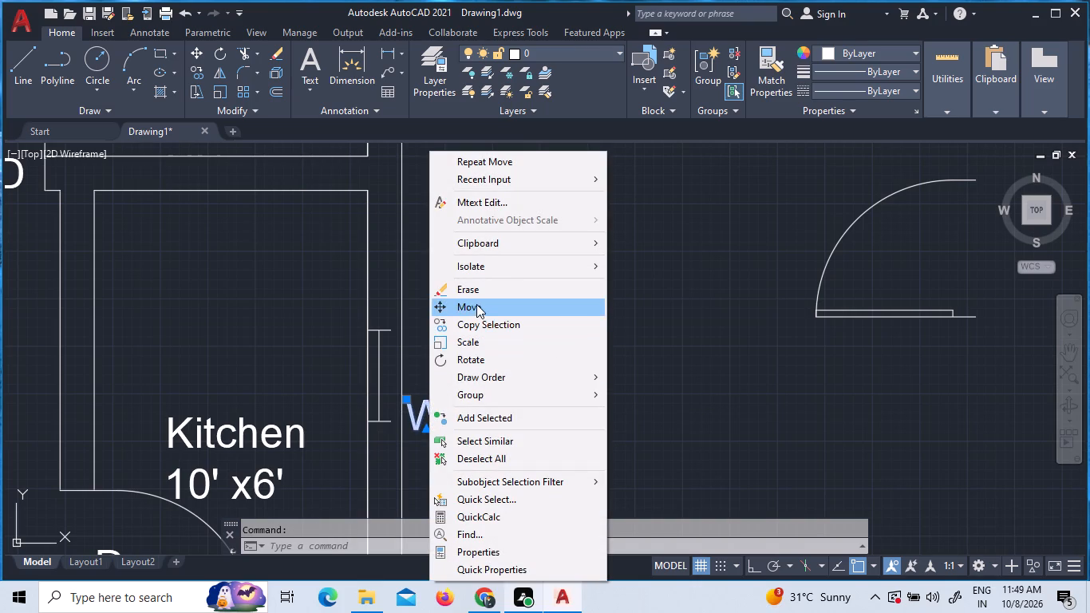
{"action": "left_click", "coordinate": [476, 303]}
{"action": "key", "text": "F8"}
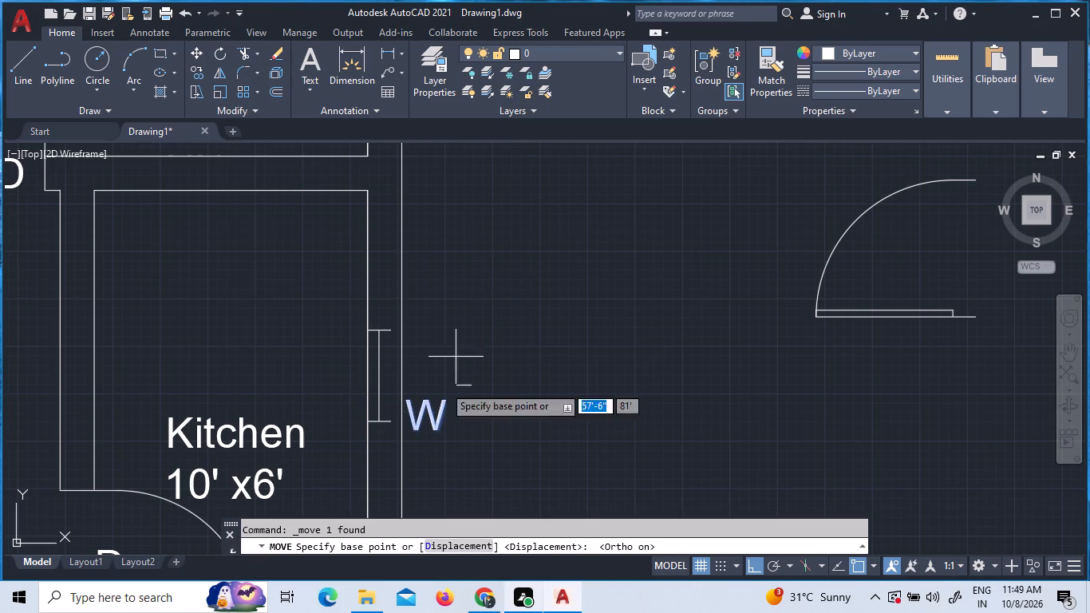
{"action": "left_click", "coordinate": [425, 422]}
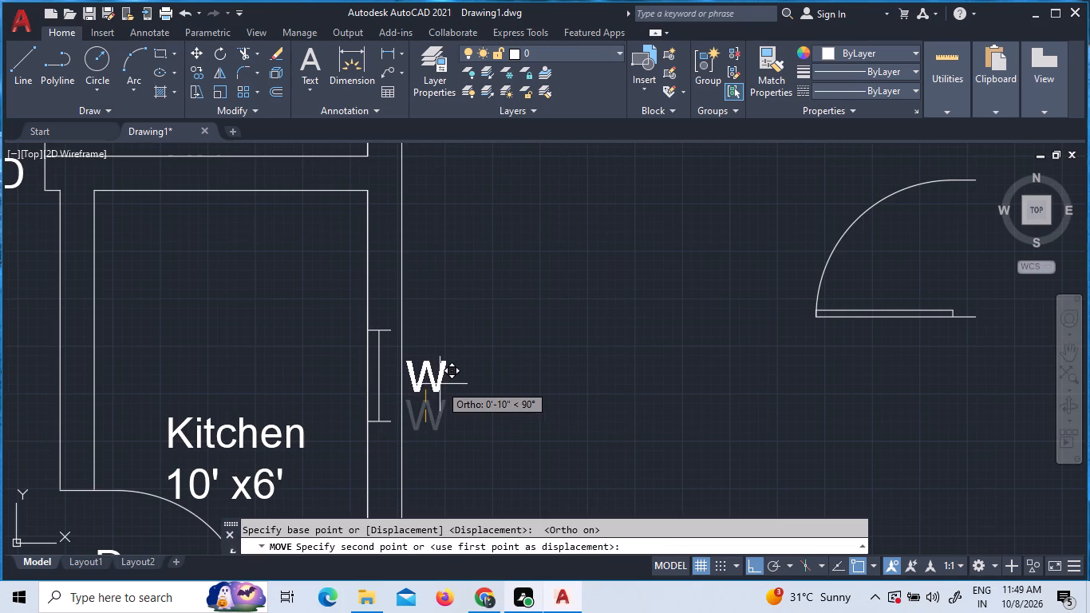
{"action": "left_click", "coordinate": [440, 384]}
Delete the extra W label outside the west wall beside the balcony.
{"action": "scroll", "coordinate": [440, 384], "scroll_direction": "down", "scroll_amount": 3}
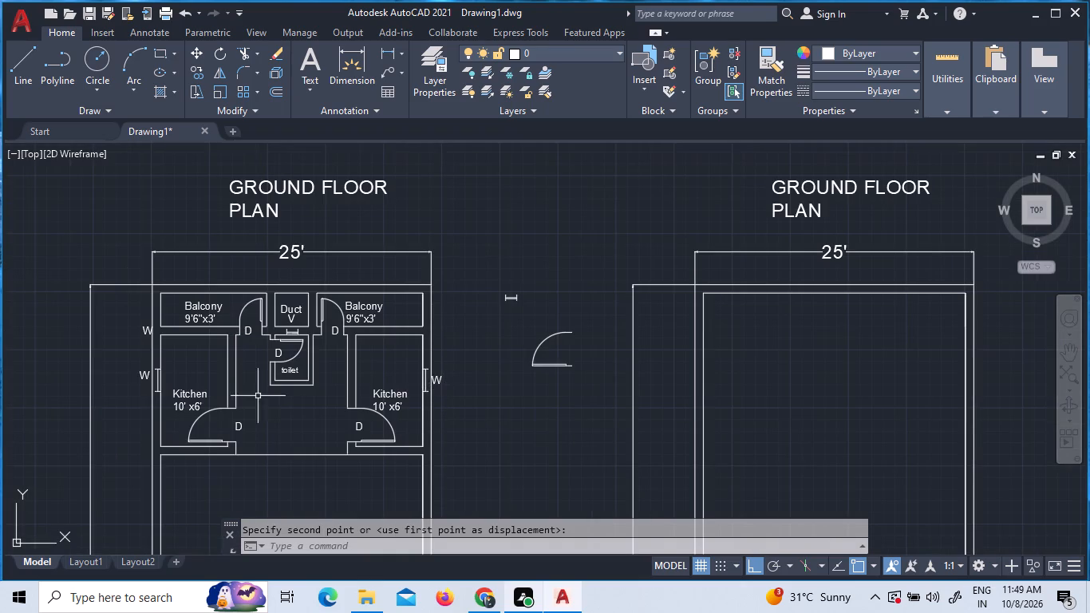
{"action": "left_click", "coordinate": [144, 326]}
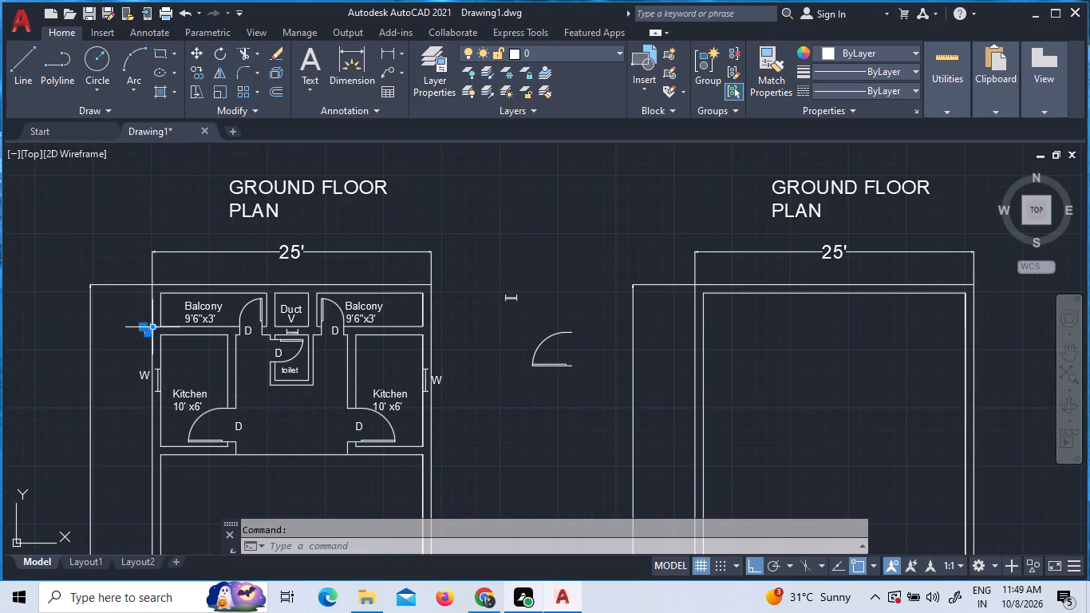
{"action": "key", "text": "Delete"}
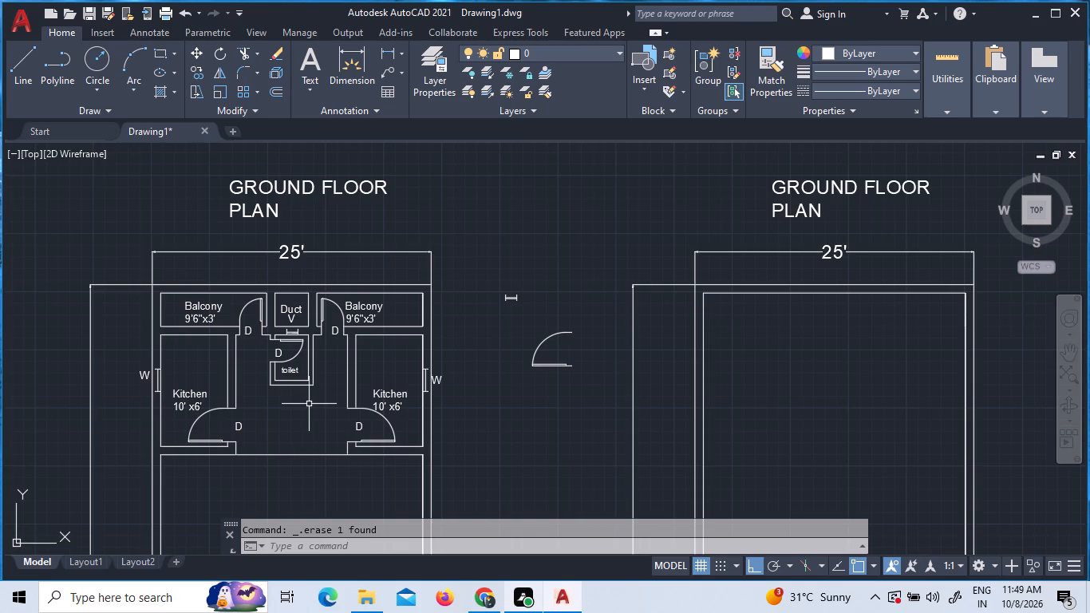
Offset the horizontal wall line below the two kitchens 12' downward into the empty area.
{"action": "scroll", "coordinate": [322, 399], "scroll_direction": "down", "scroll_amount": 2}
{"action": "scroll", "coordinate": [322, 425], "scroll_direction": "up", "scroll_amount": 1}
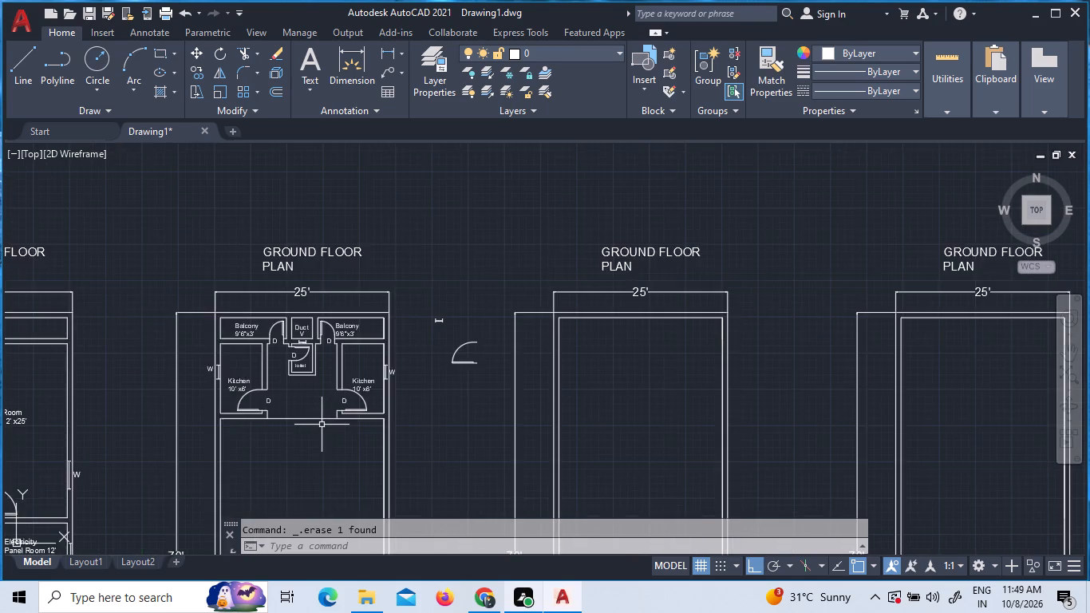
{"action": "scroll", "coordinate": [322, 425], "scroll_direction": "up", "scroll_amount": 3}
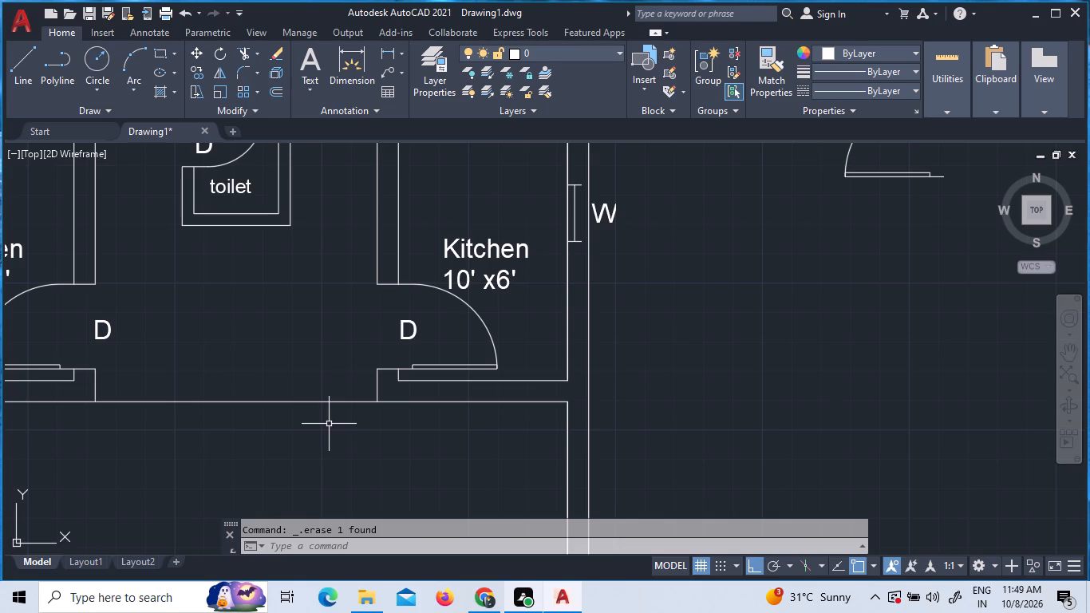
{"action": "scroll", "coordinate": [328, 496], "scroll_direction": "down", "scroll_amount": 1}
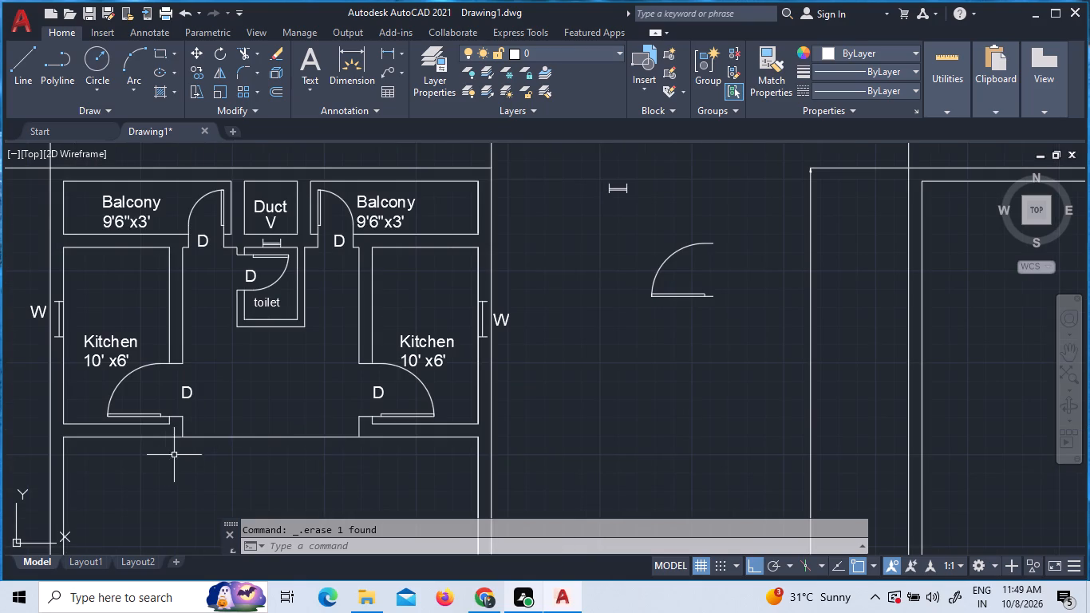
{"action": "scroll", "coordinate": [159, 453], "scroll_direction": "down", "scroll_amount": 2}
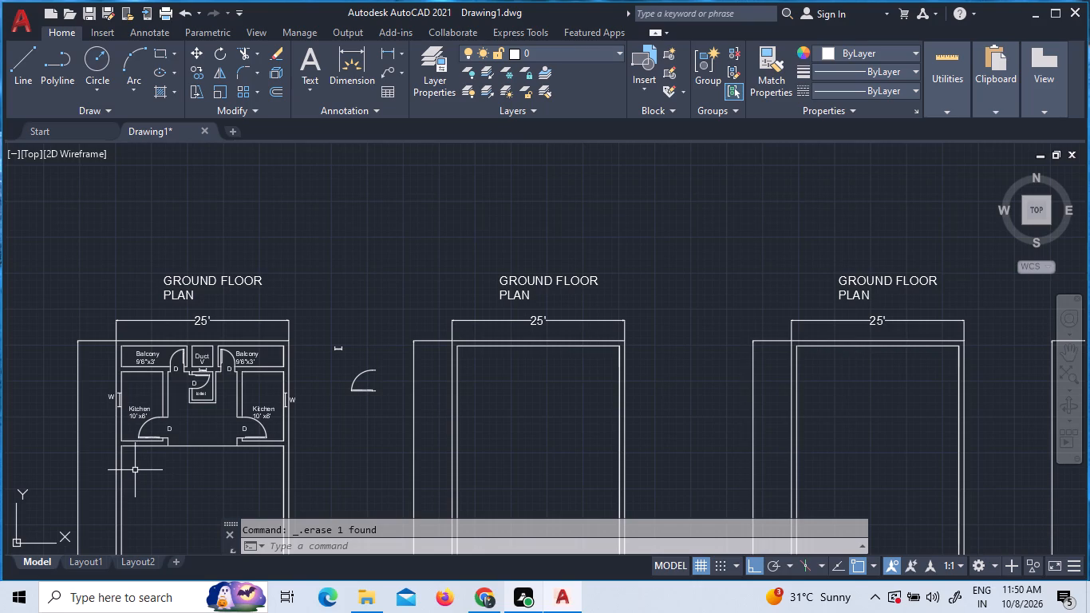
{"action": "scroll", "coordinate": [140, 479], "scroll_direction": "down", "scroll_amount": 1}
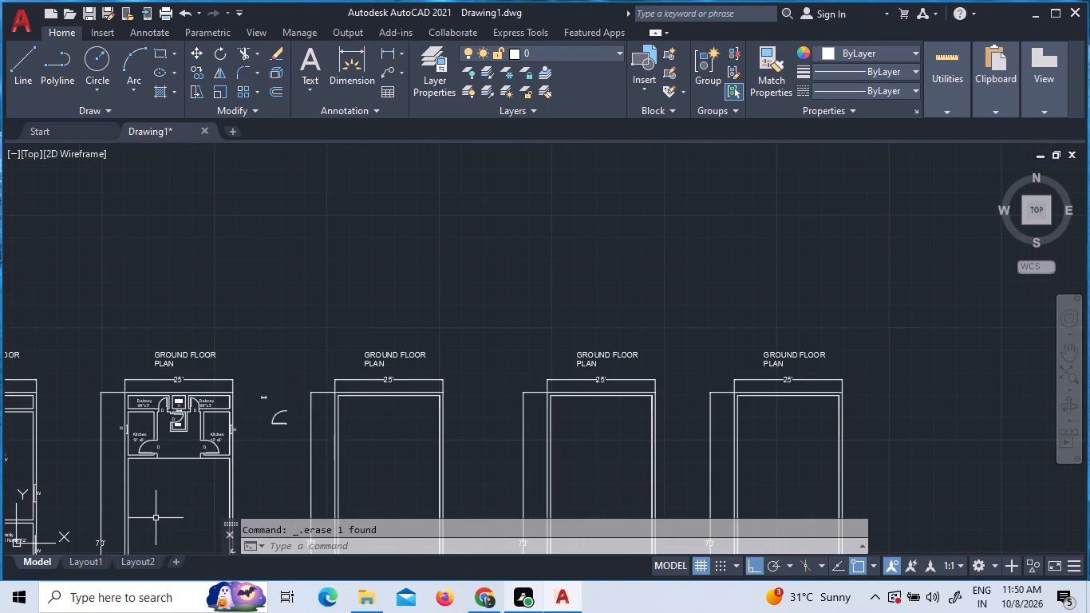
{"action": "middle_click_drag", "start_coordinate": [156, 519], "coordinate": [165, 447]}
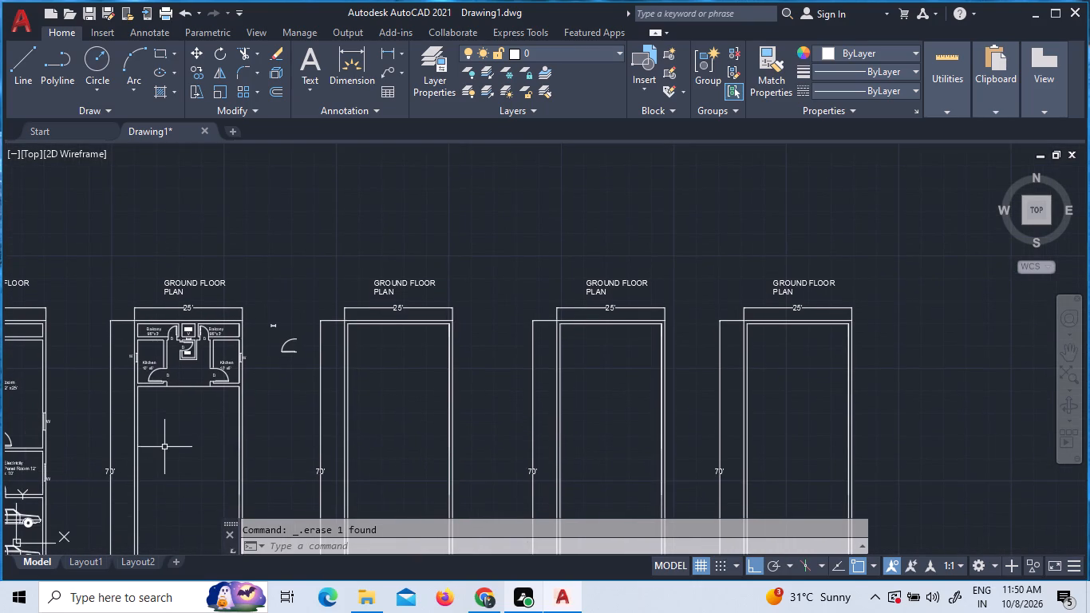
{"action": "scroll", "coordinate": [164, 449], "scroll_direction": "up", "scroll_amount": 1}
{"action": "scroll", "coordinate": [147, 374], "scroll_direction": "up", "scroll_amount": 2}
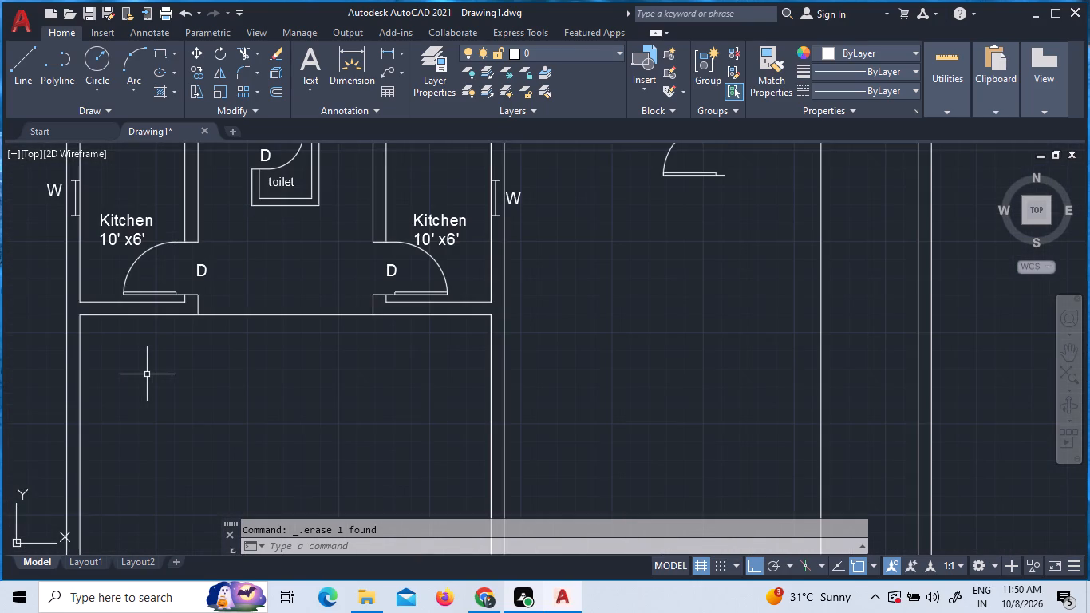
{"action": "key", "text": "o"}
{"action": "key", "text": "Return"}
{"action": "type", "text": "12"}
{"action": "key", "text": "apostrophe"}
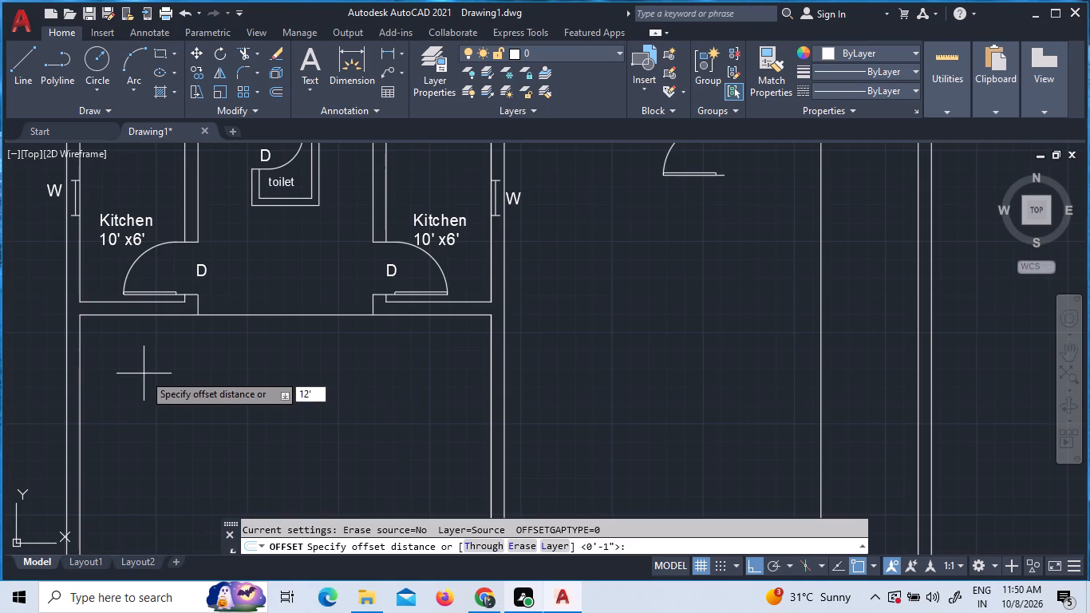
{"action": "key", "text": "Return"}
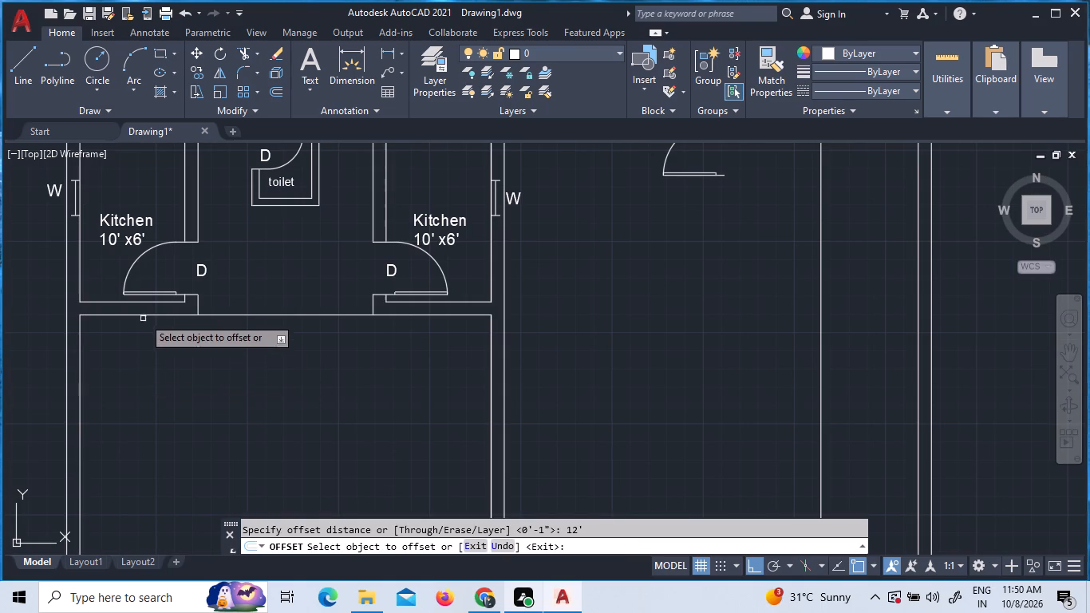
{"action": "left_click", "coordinate": [147, 316]}
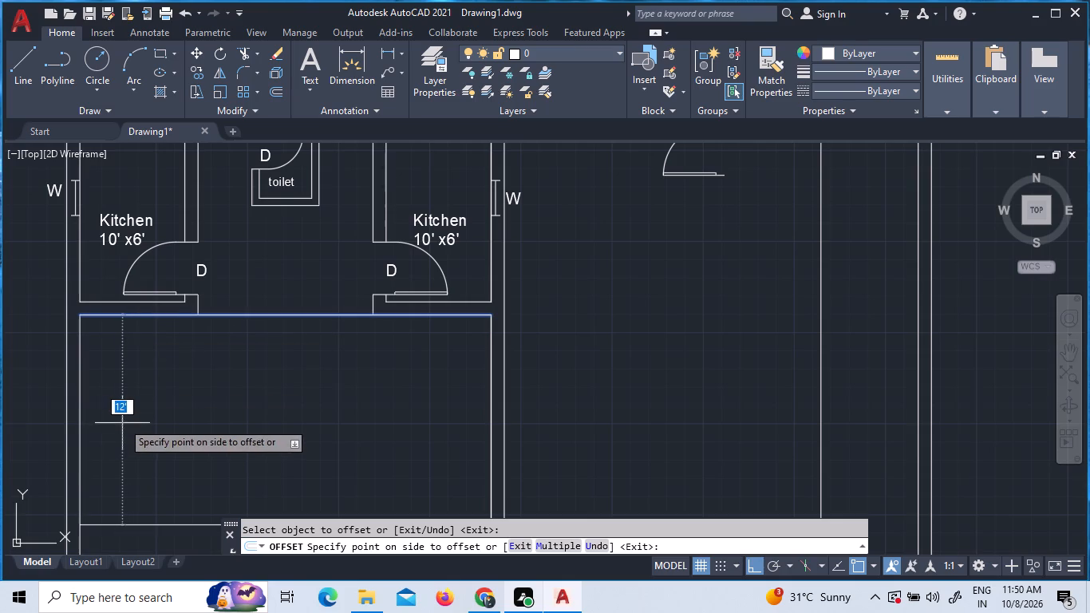
{"action": "left_click", "coordinate": [121, 426]}
{"action": "scroll", "coordinate": [176, 275], "scroll_direction": "down", "scroll_amount": 1}
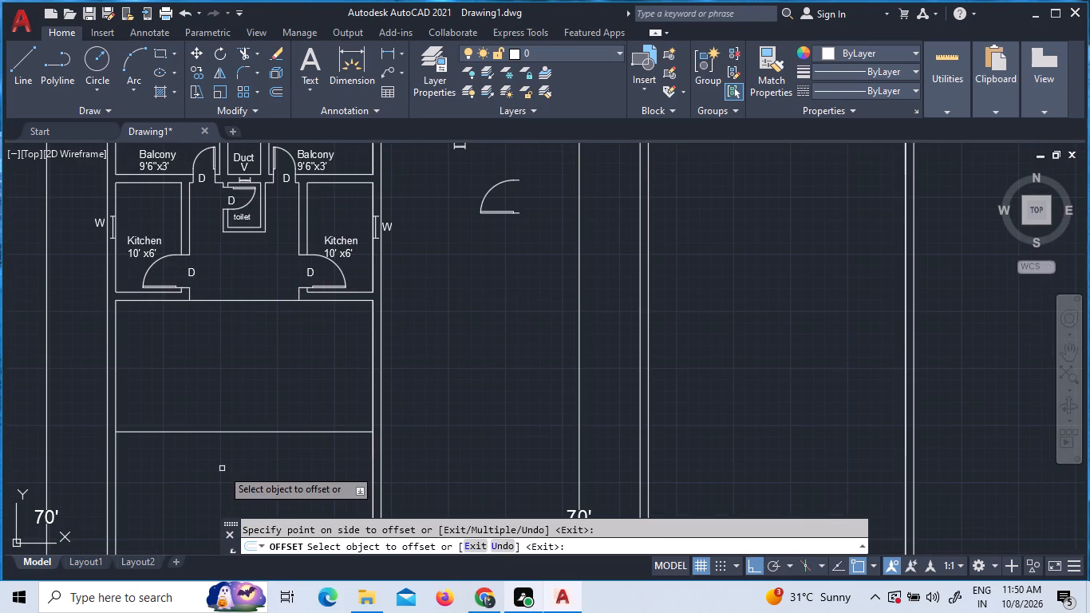
{"action": "scroll", "coordinate": [219, 449], "scroll_direction": "up", "scroll_amount": 1}
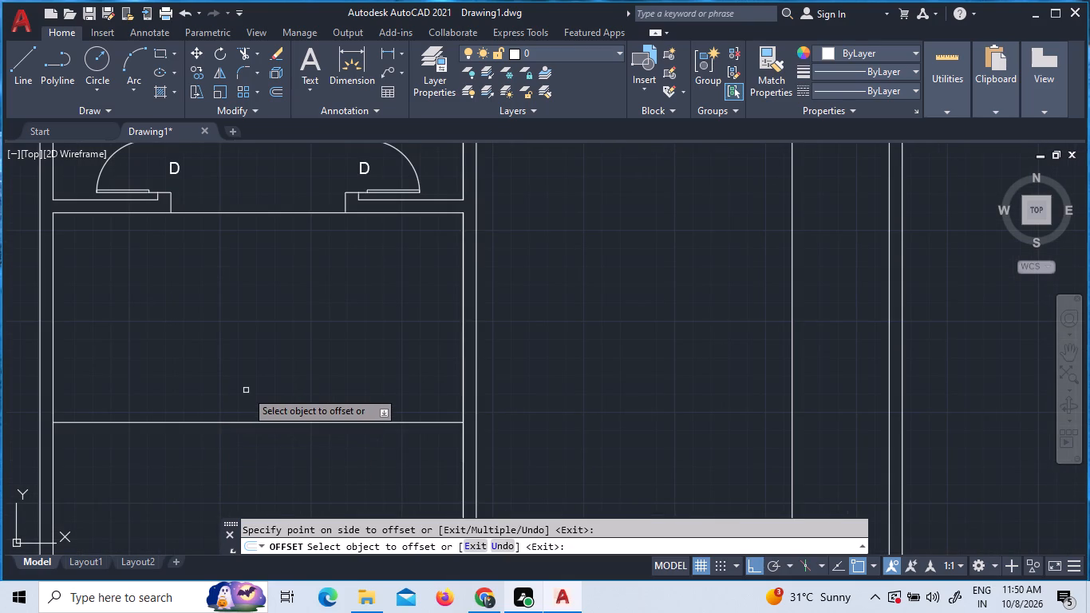
{"action": "key", "text": "Escape"}
Offset the inner west and inner east wall lines 10' inward below the kitchens, making two vertical partition lines.
{"action": "key", "text": "o"}
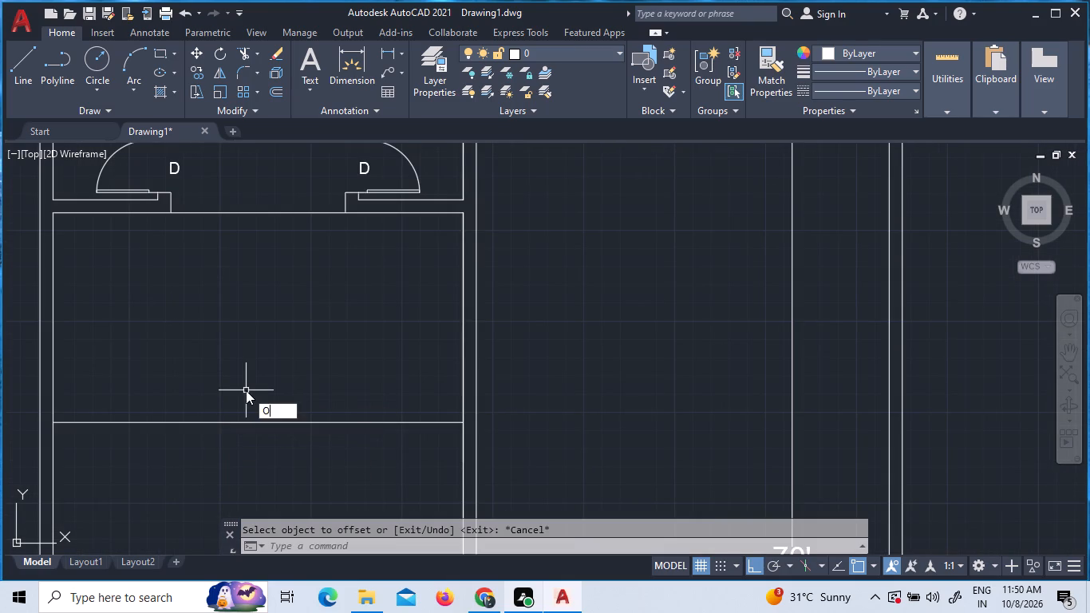
{"action": "key", "text": "Return"}
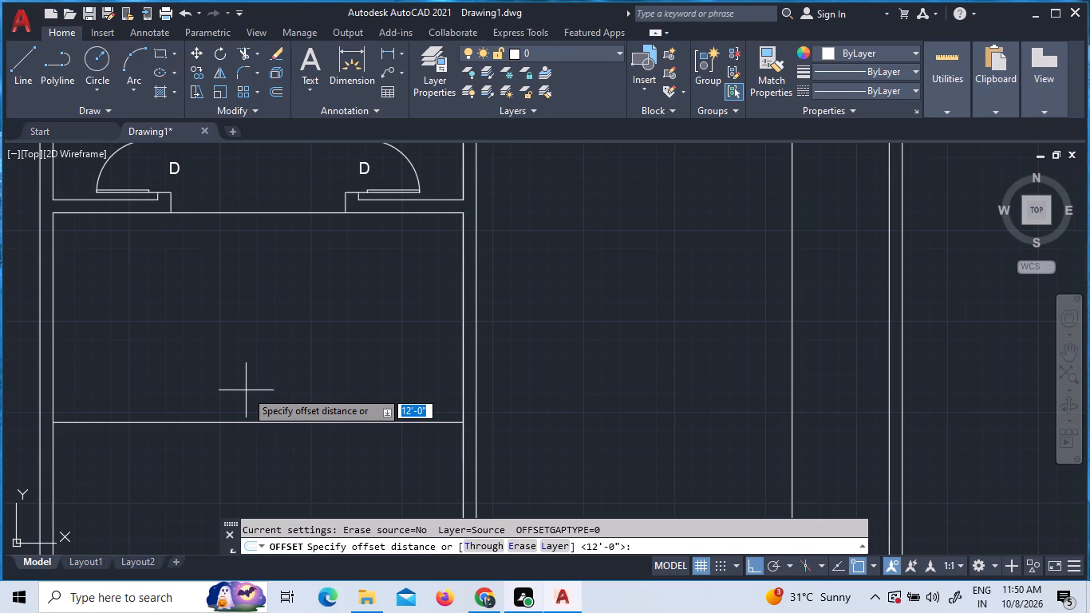
{"action": "type", "text": "10"}
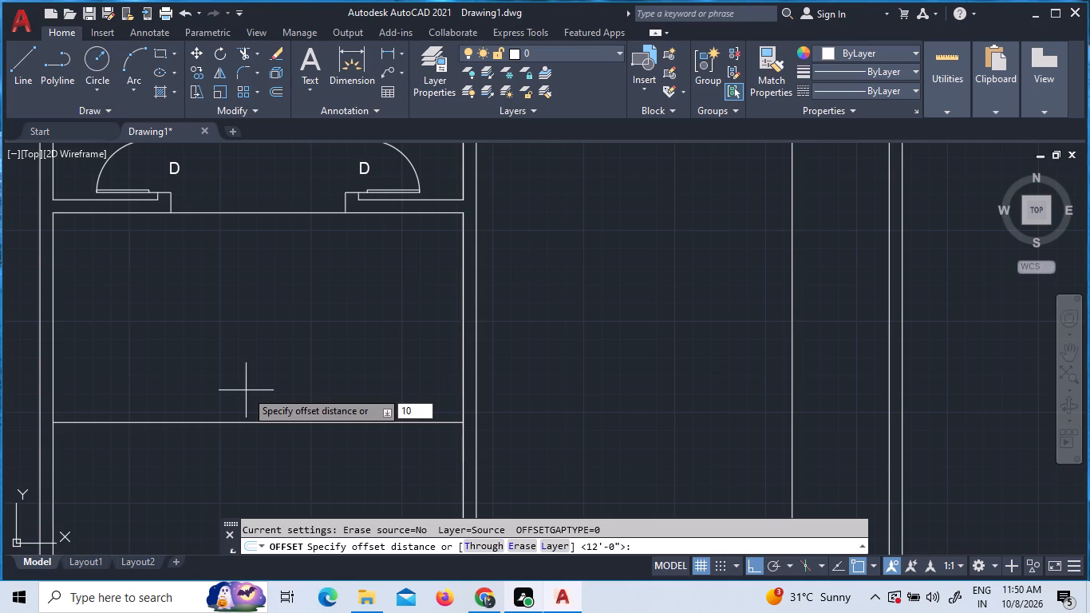
{"action": "key", "text": "apostrophe"}
{"action": "key", "text": "Return"}
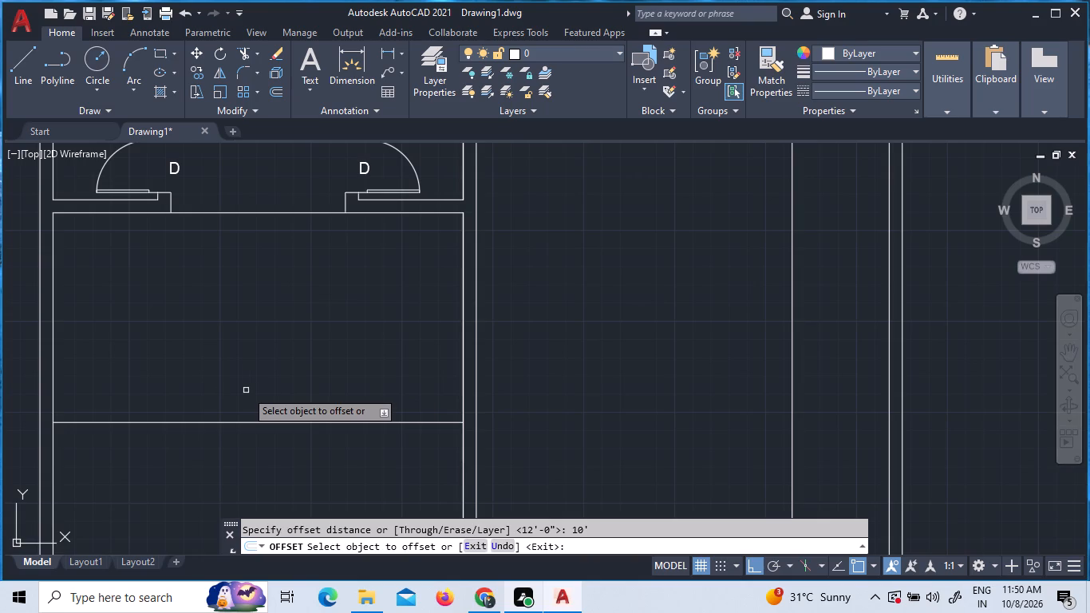
{"action": "left_click", "coordinate": [53, 339]}
{"action": "left_click", "coordinate": [293, 303]}
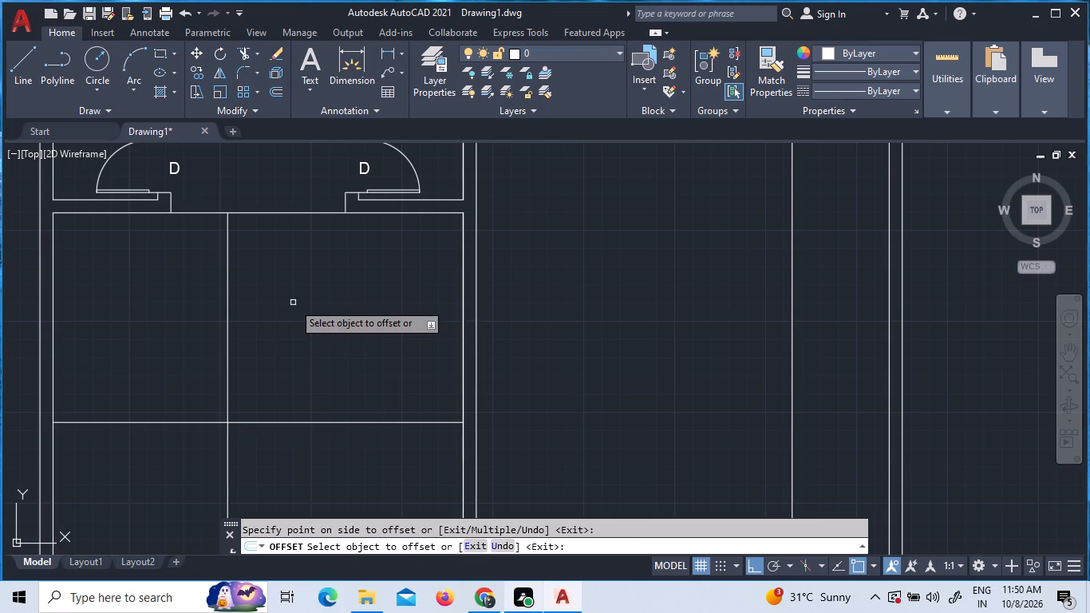
{"action": "left_click", "coordinate": [464, 335]}
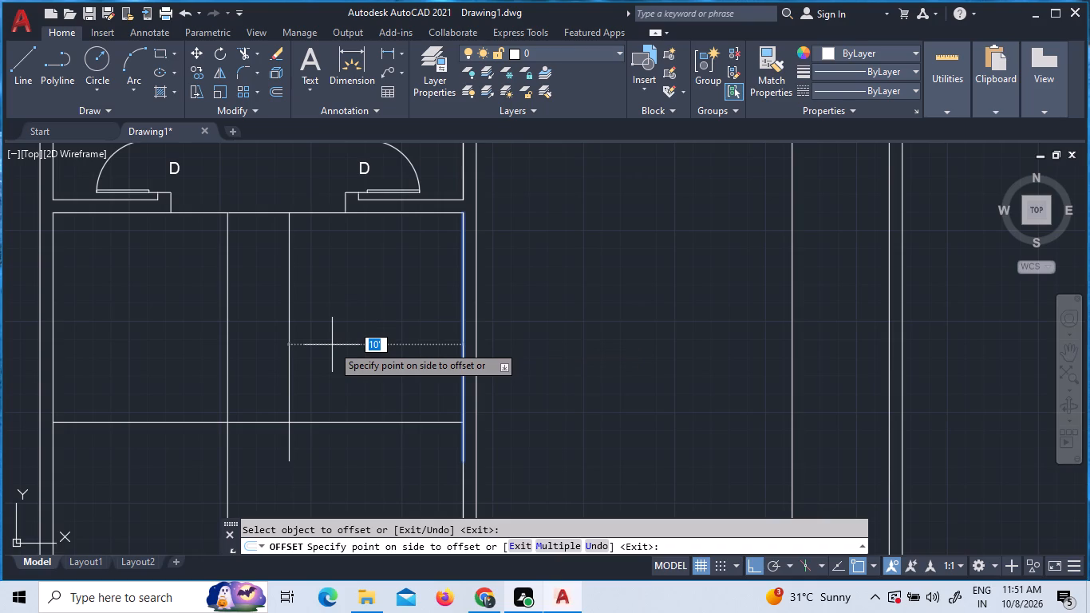
{"action": "left_click", "coordinate": [332, 345]}
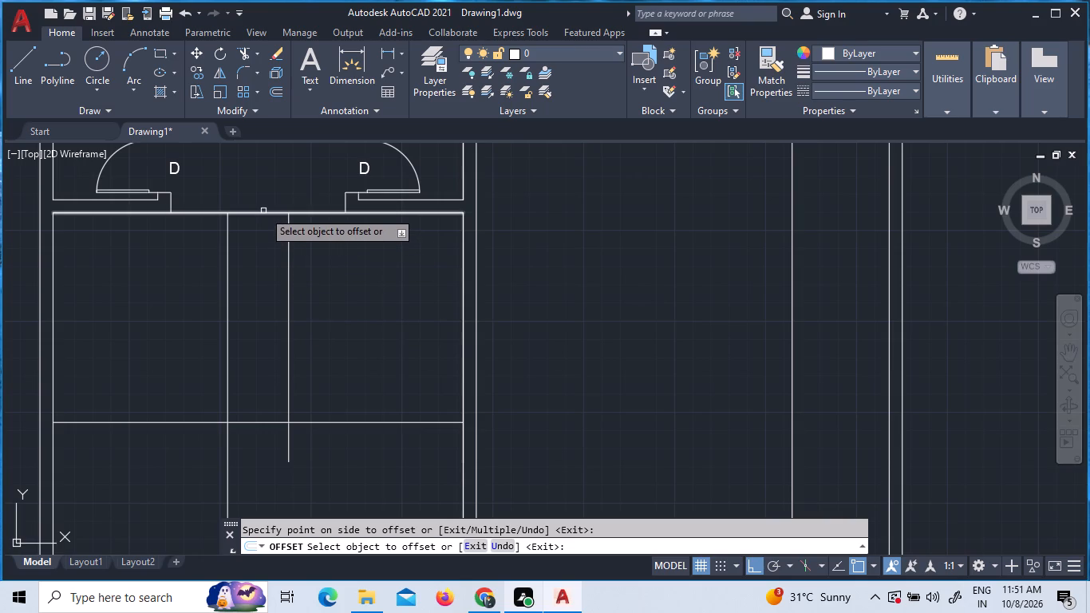
{"action": "key", "text": "Escape"}
Offset the two vertical partition lines below the kitchens 9" toward each other to give them wall thickness.
{"action": "key", "text": "o"}
{"action": "key", "text": "Return"}
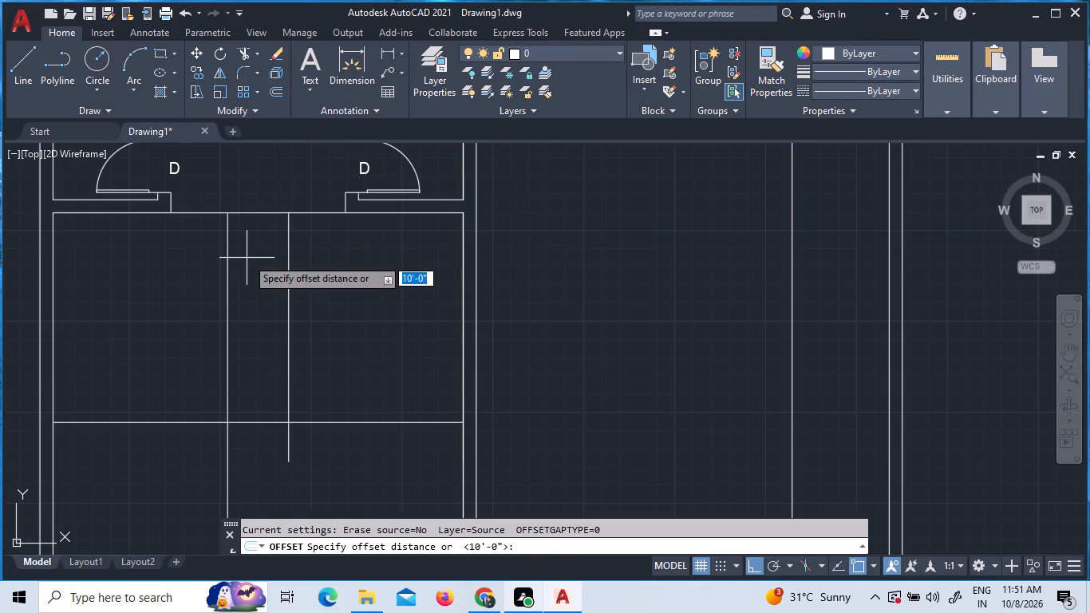
{"action": "key", "text": "9"}
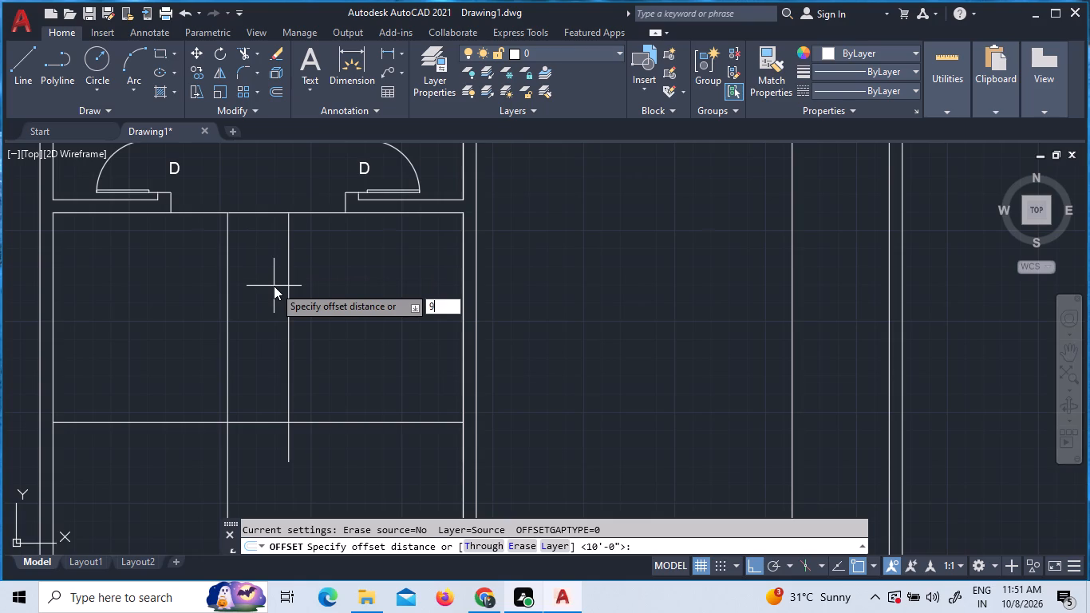
{"action": "key", "text": "shift+quotedbl"}
{"action": "key", "text": "Return"}
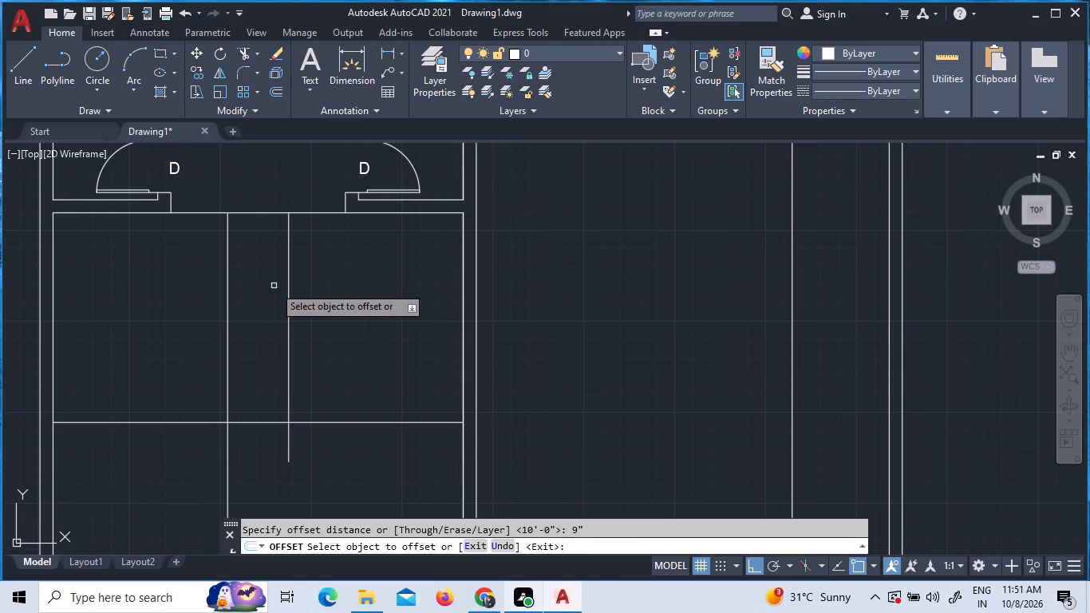
{"action": "left_click", "coordinate": [290, 291]}
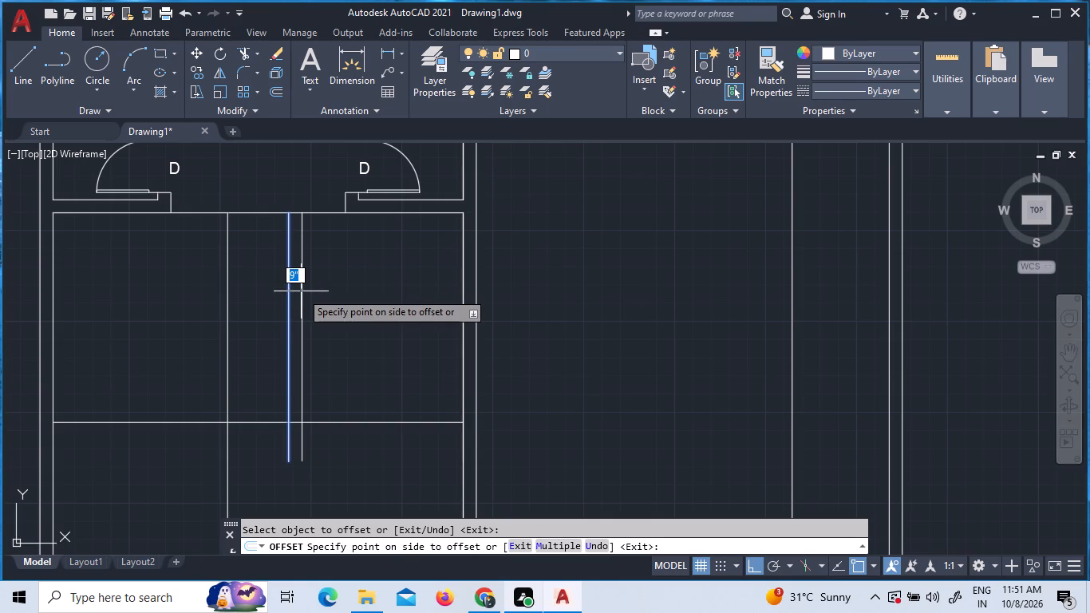
{"action": "left_click", "coordinate": [268, 299]}
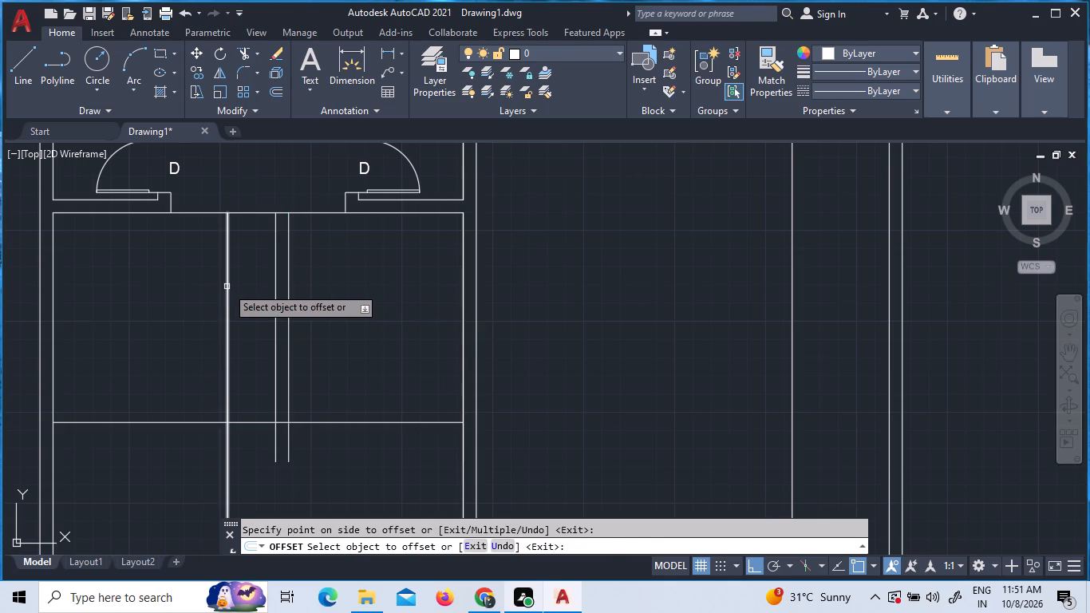
{"action": "left_click", "coordinate": [227, 287]}
{"action": "left_click", "coordinate": [250, 287]}
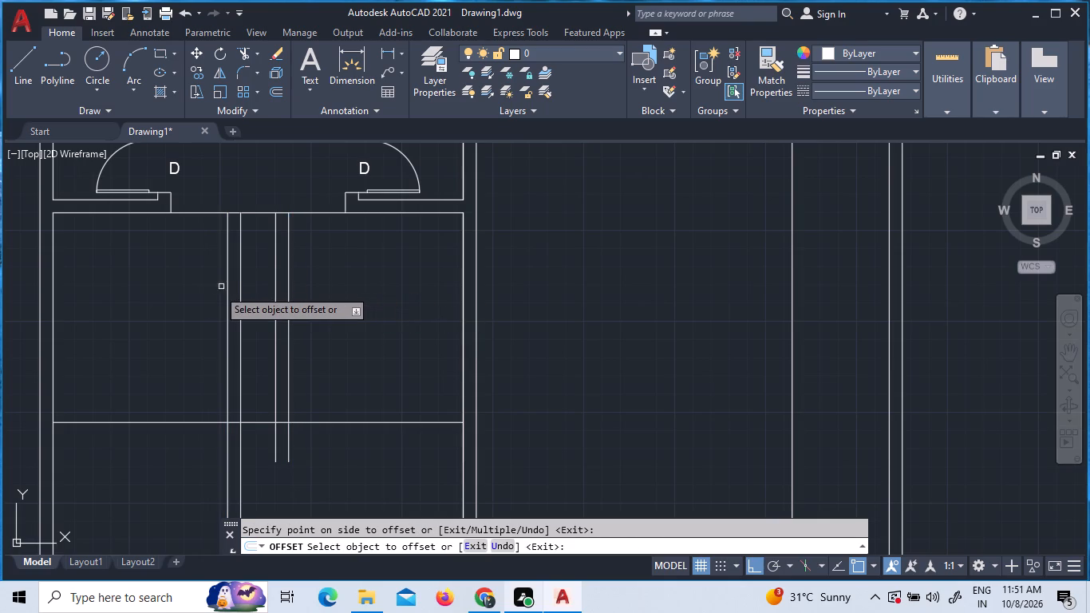
Offset the outermost of the vertical partition lines 9" outward, one toward the west room and one toward the east room.
{"action": "left_click", "coordinate": [227, 295]}
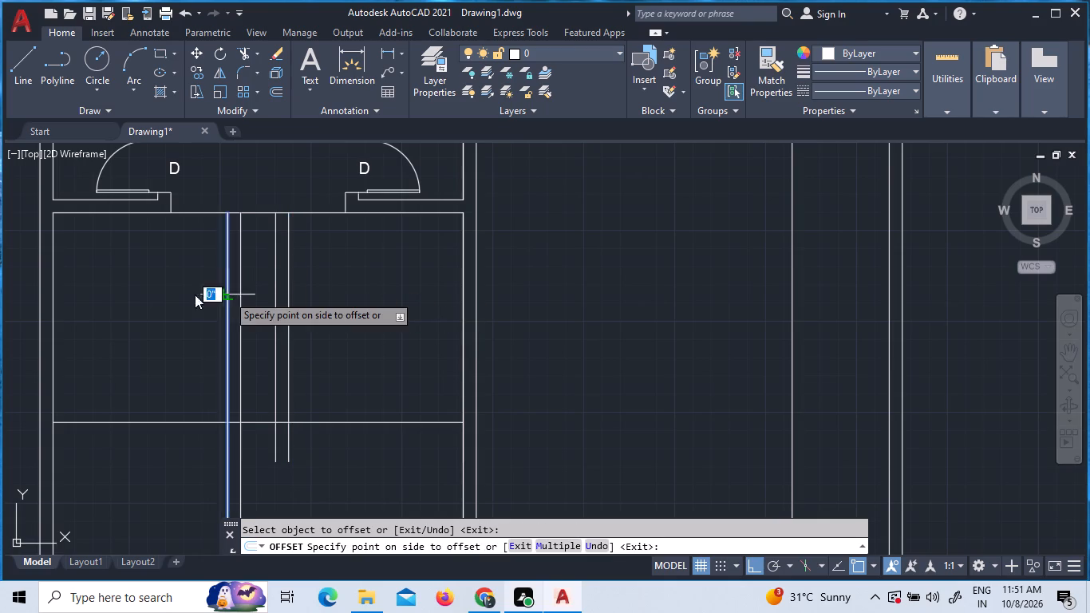
{"action": "left_click", "coordinate": [195, 295]}
{"action": "left_click", "coordinate": [288, 280]}
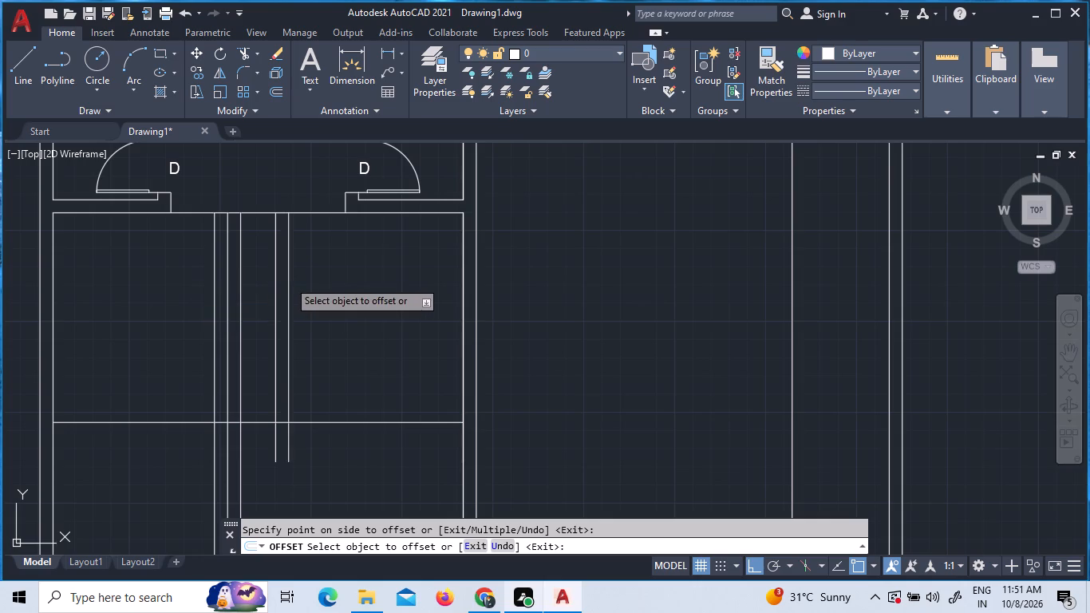
{"action": "left_click", "coordinate": [310, 285]}
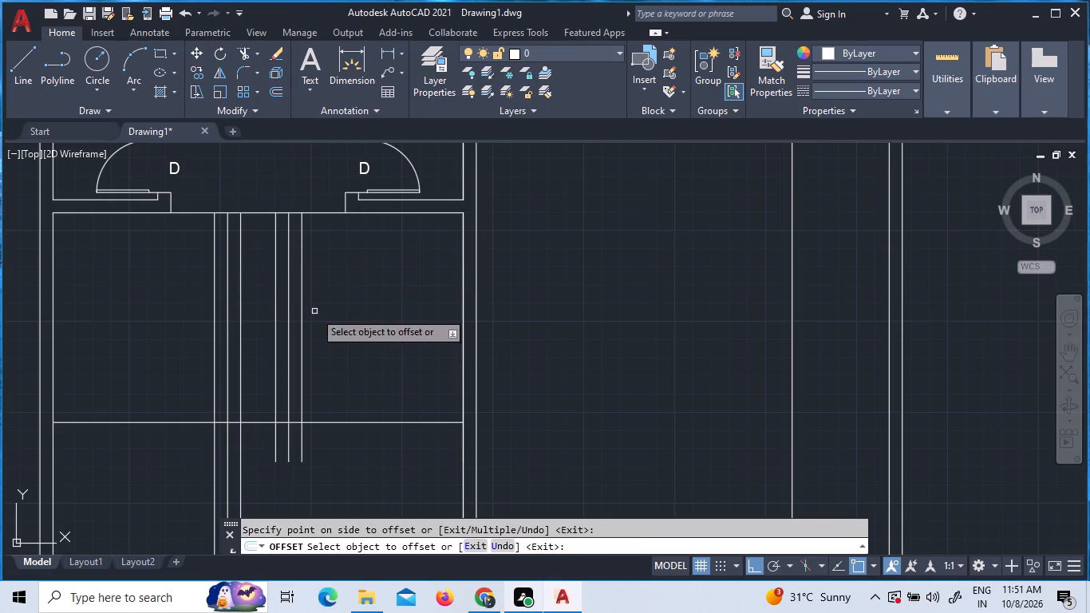
Offset the lower horizontal wall line 9" downward to give the rooms' bottom wall its thickness.
{"action": "left_click", "coordinate": [251, 421]}
{"action": "left_click", "coordinate": [254, 460]}
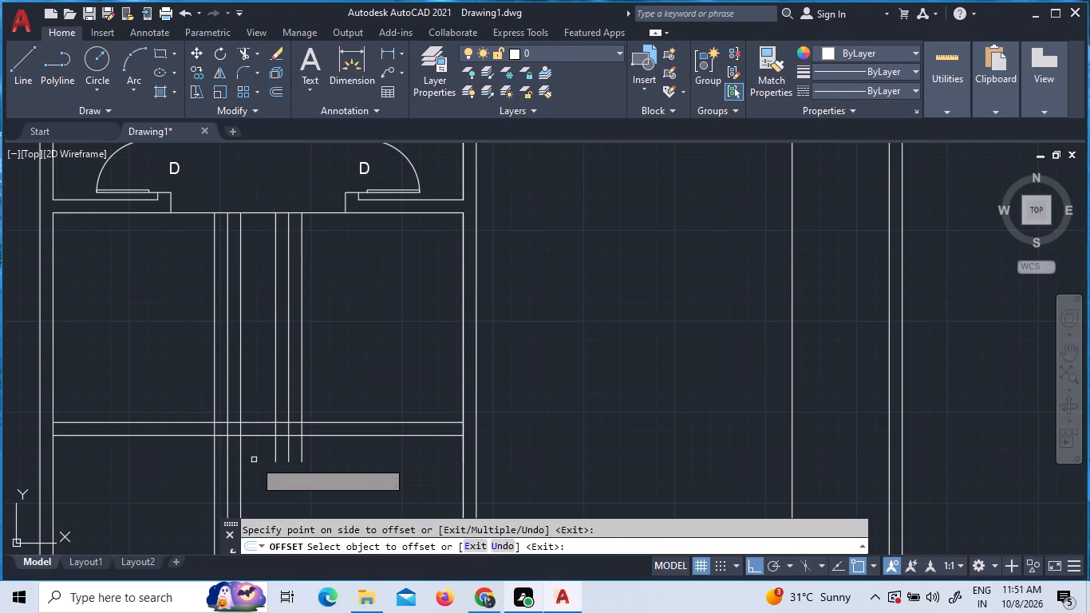
{"action": "key", "text": "Escape"}
{"action": "left_click", "coordinate": [254, 460]}
{"action": "left_click", "coordinate": [255, 458]}
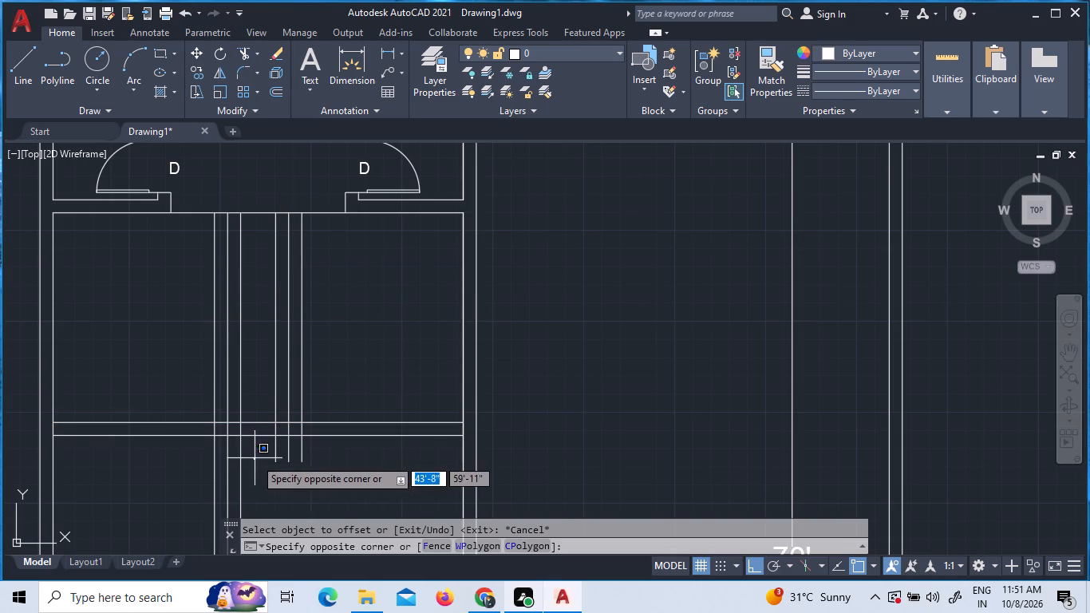
{"action": "key", "text": "Escape"}
Trim off the ends of all vertical partition lines that run below the bottom wall's lower line.
{"action": "key", "text": "t"}
{"action": "key", "text": "r"}
{"action": "key", "text": "space"}
{"action": "key", "text": "space"}
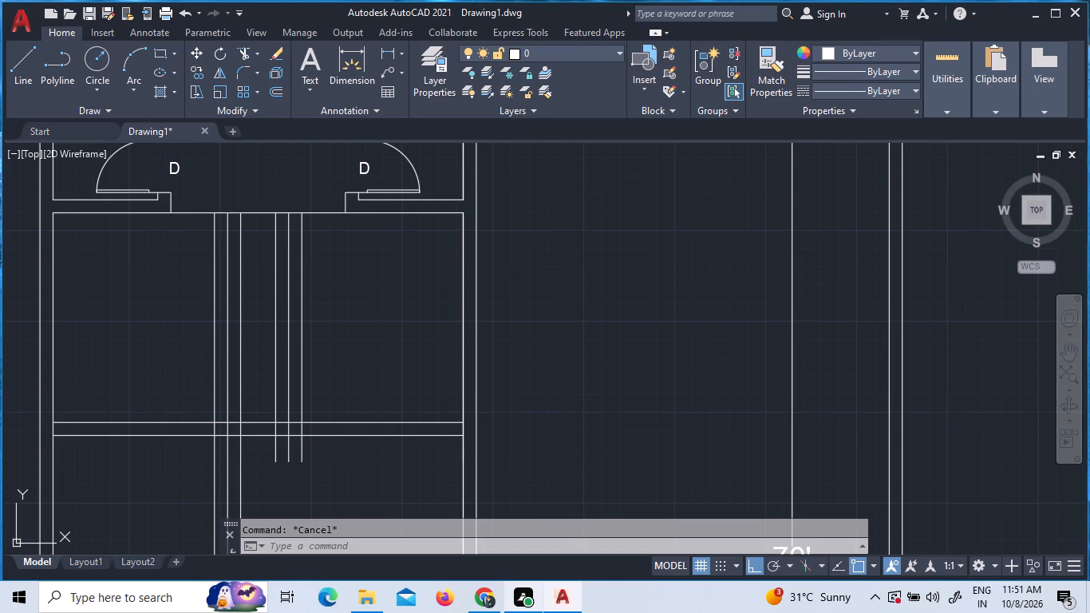
{"action": "left_click", "coordinate": [259, 449]}
{"action": "left_click", "coordinate": [170, 457]}
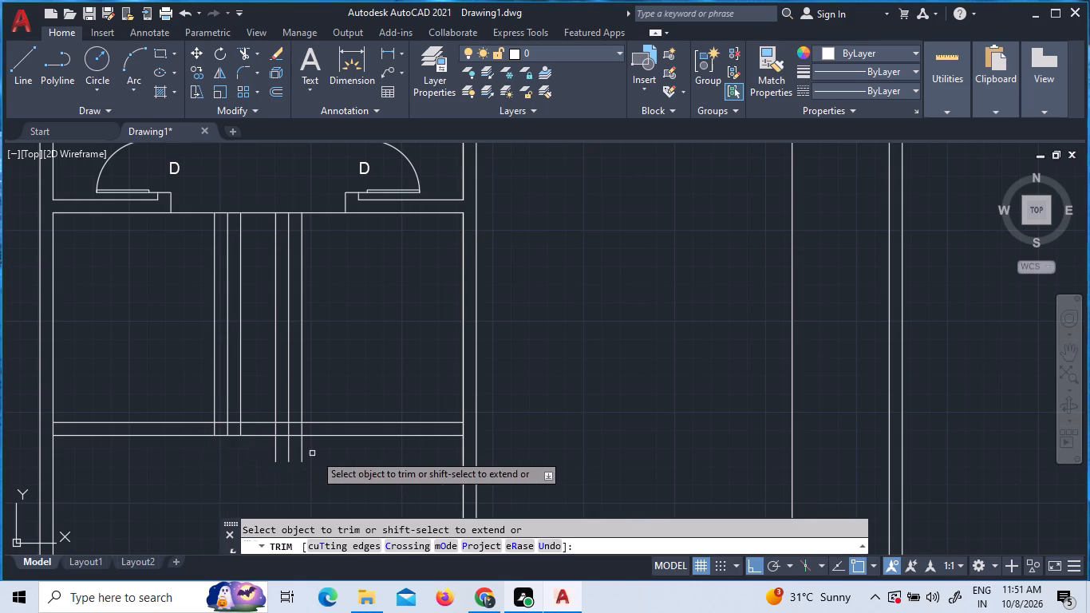
{"action": "left_click_drag", "start_coordinate": [348, 454], "coordinate": [310, 454]}
{"action": "left_click", "coordinate": [225, 452]}
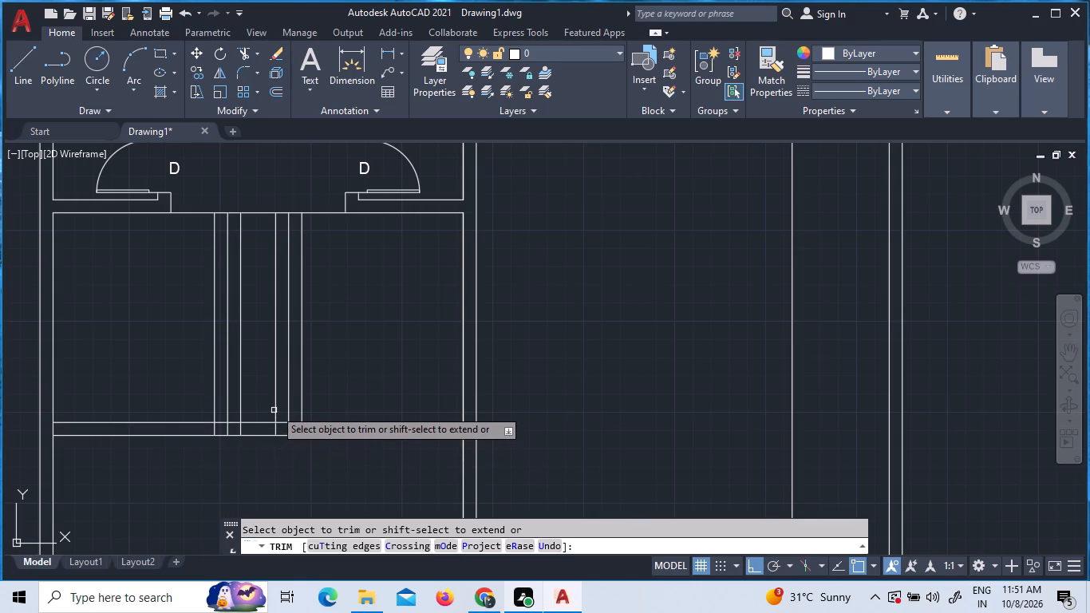
Trim the inner east partition line with its stub and the top and bottom wall lines between the two rooms to open the central passage.
{"action": "left_click", "coordinate": [275, 406]}
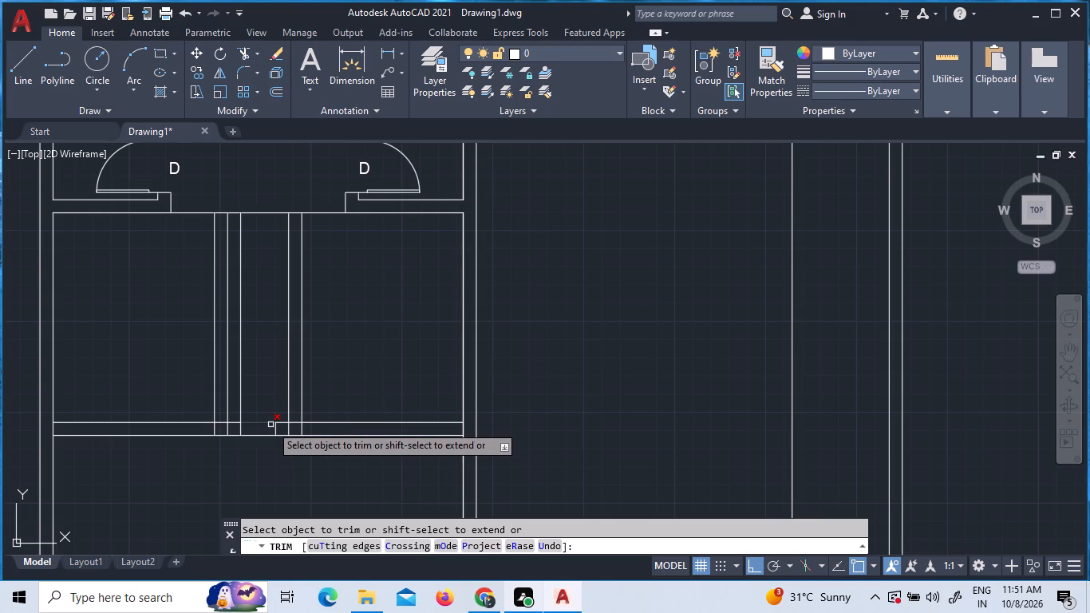
{"action": "left_click", "coordinate": [271, 425]}
{"action": "left_click", "coordinate": [272, 434]}
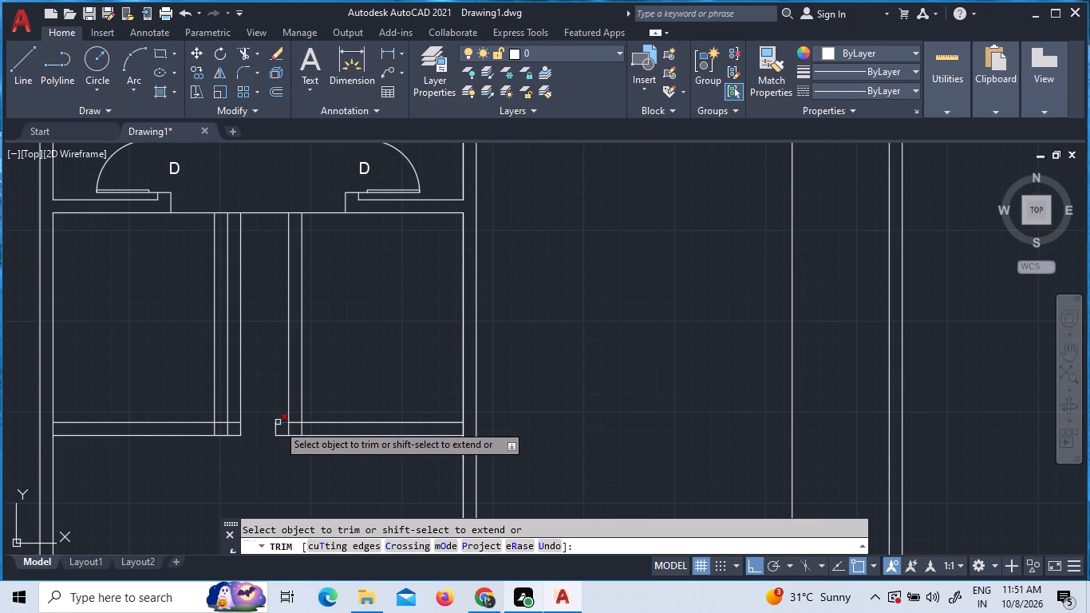
{"action": "left_click", "coordinate": [277, 425]}
{"action": "left_click", "coordinate": [277, 435]}
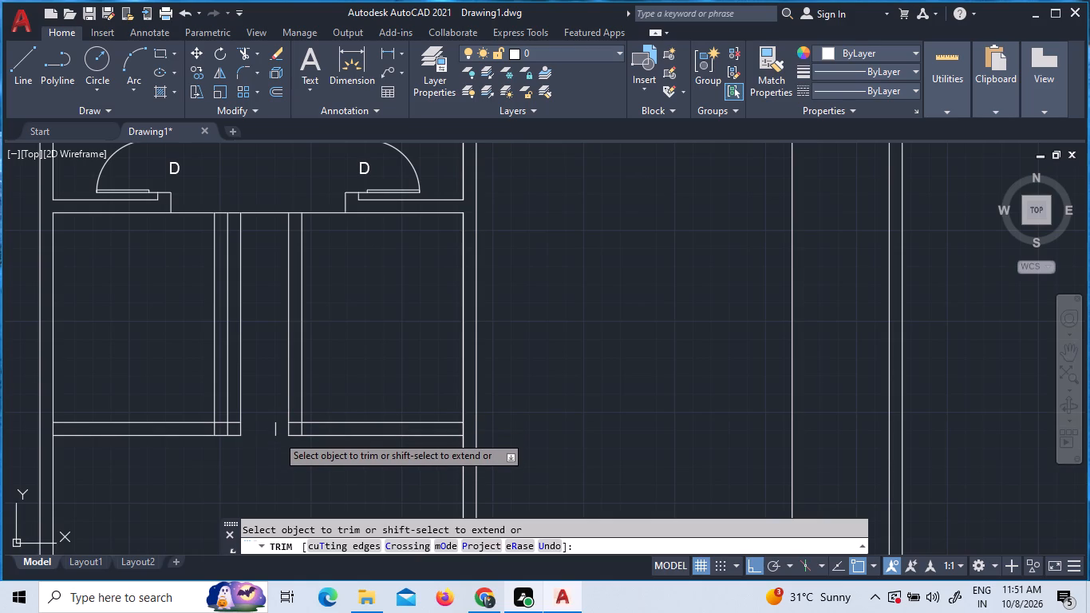
{"action": "left_click", "coordinate": [234, 424]}
{"action": "left_click", "coordinate": [230, 437]}
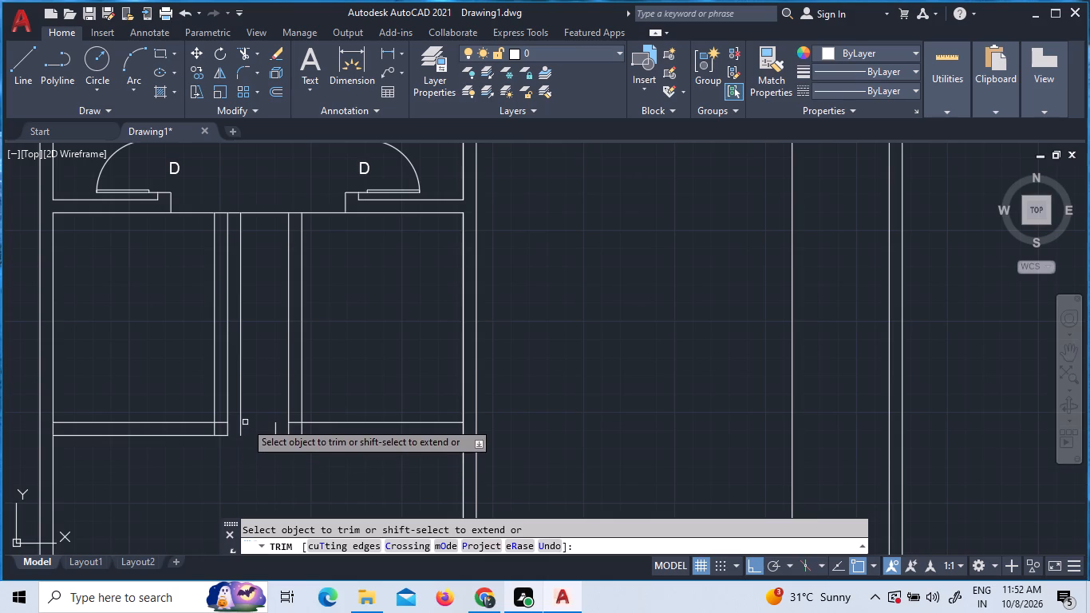
{"action": "left_click", "coordinate": [237, 214]}
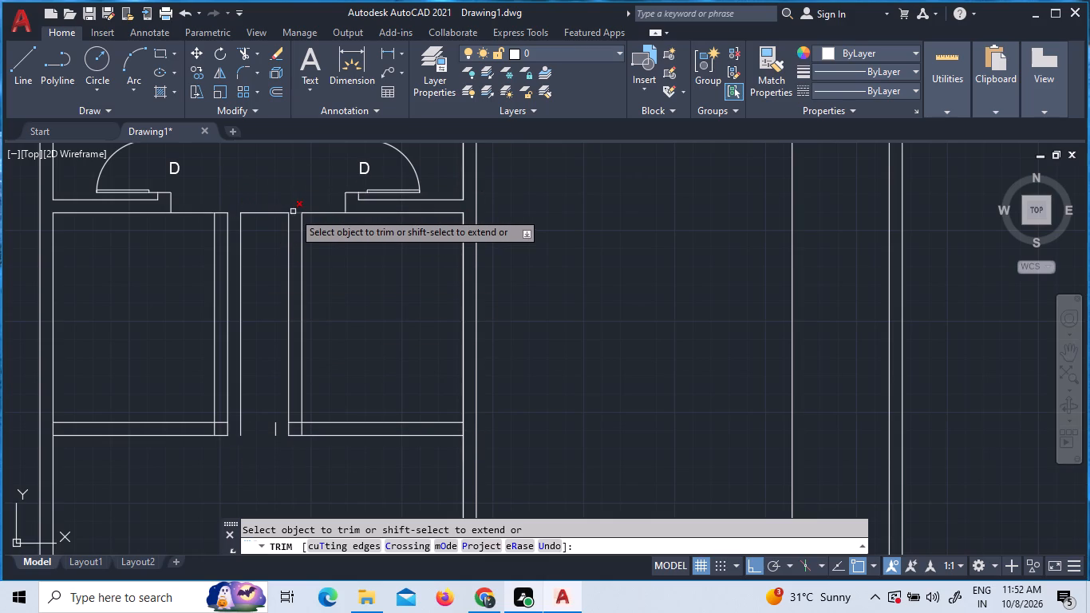
{"action": "left_click", "coordinate": [293, 212]}
{"action": "left_click", "coordinate": [275, 214]}
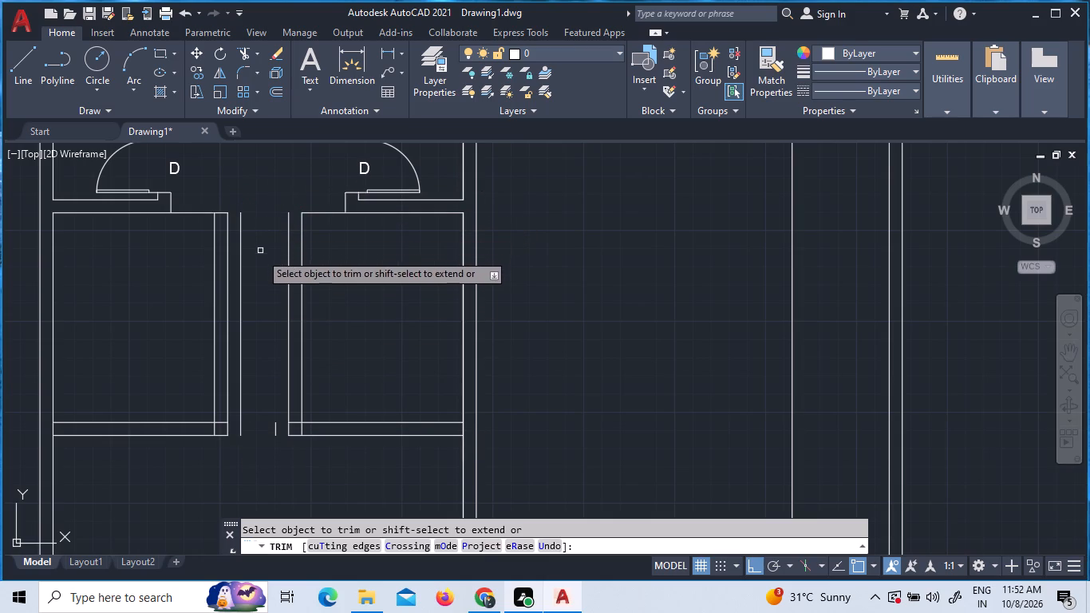
{"action": "left_click", "coordinate": [294, 422]}
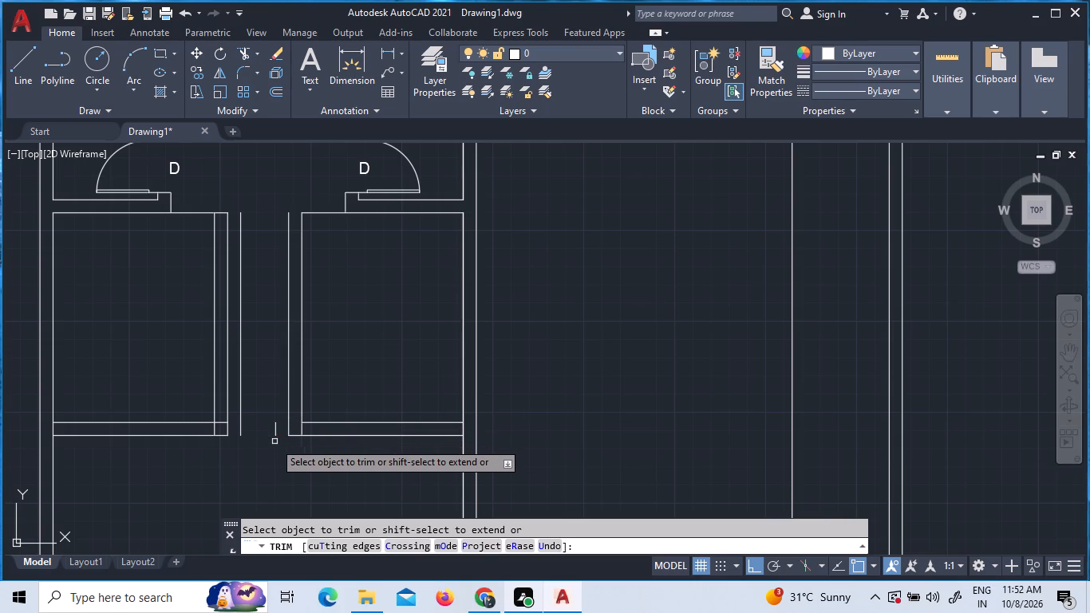
{"action": "left_click", "coordinate": [277, 426]}
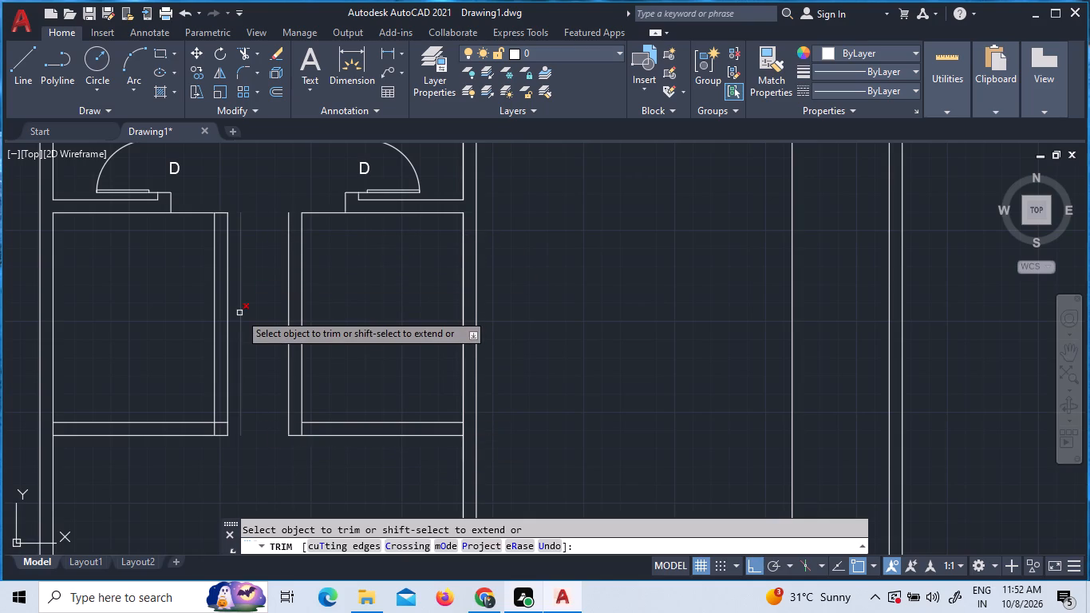
{"action": "key", "text": "Escape"}
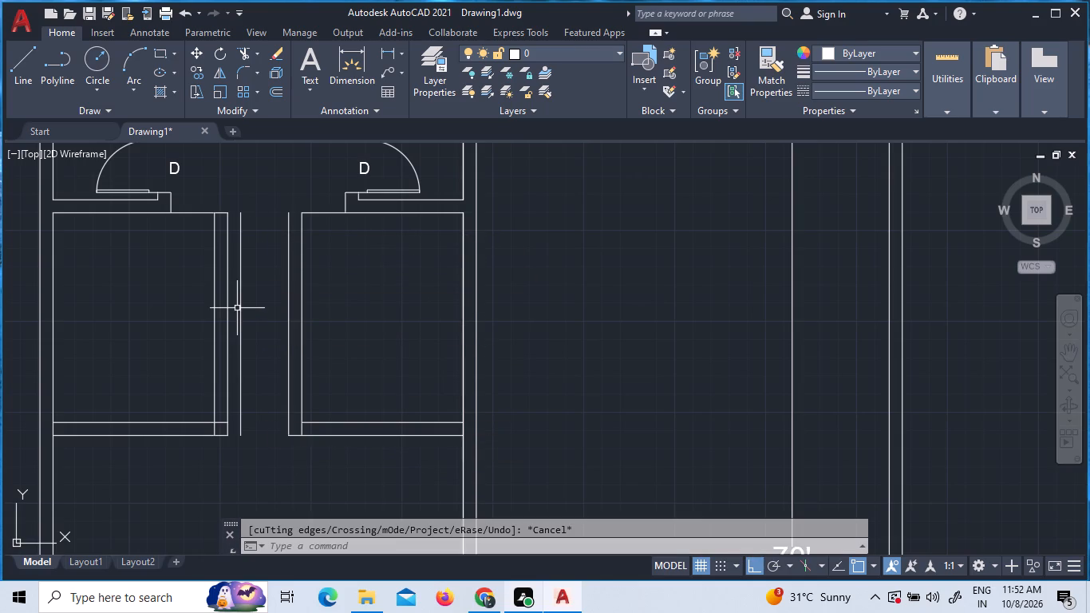
Delete the leftover vertical line in the passage just east of the west room.
{"action": "left_click", "coordinate": [240, 308]}
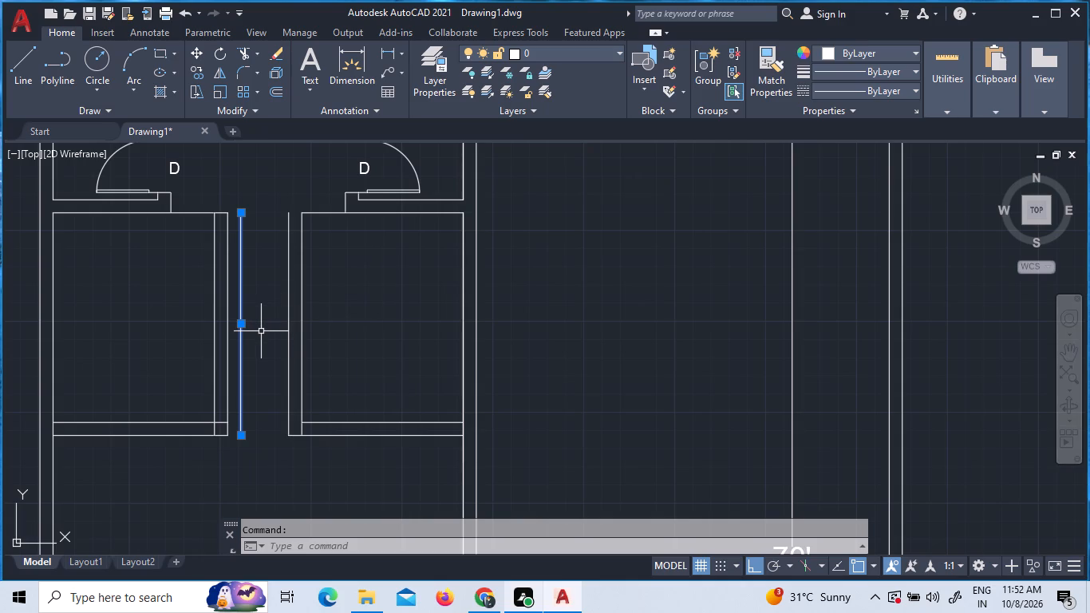
{"action": "key", "text": "Delete"}
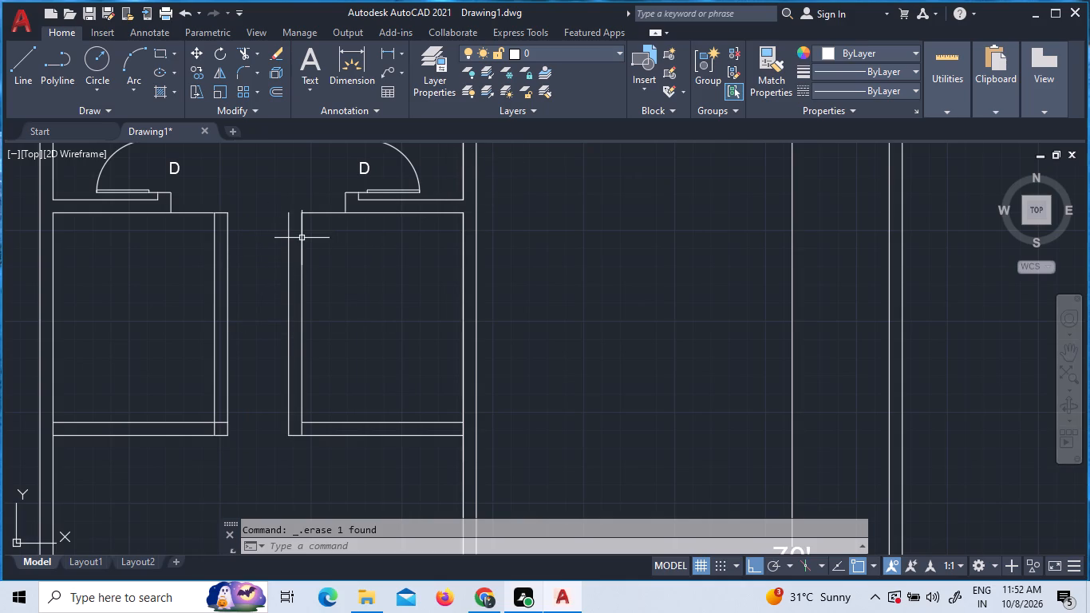
Extend the east room's top wall line and bottom inner wall line west to the outer partition line.
{"action": "type", "text": "EX"}
{"action": "key", "text": "Return"}
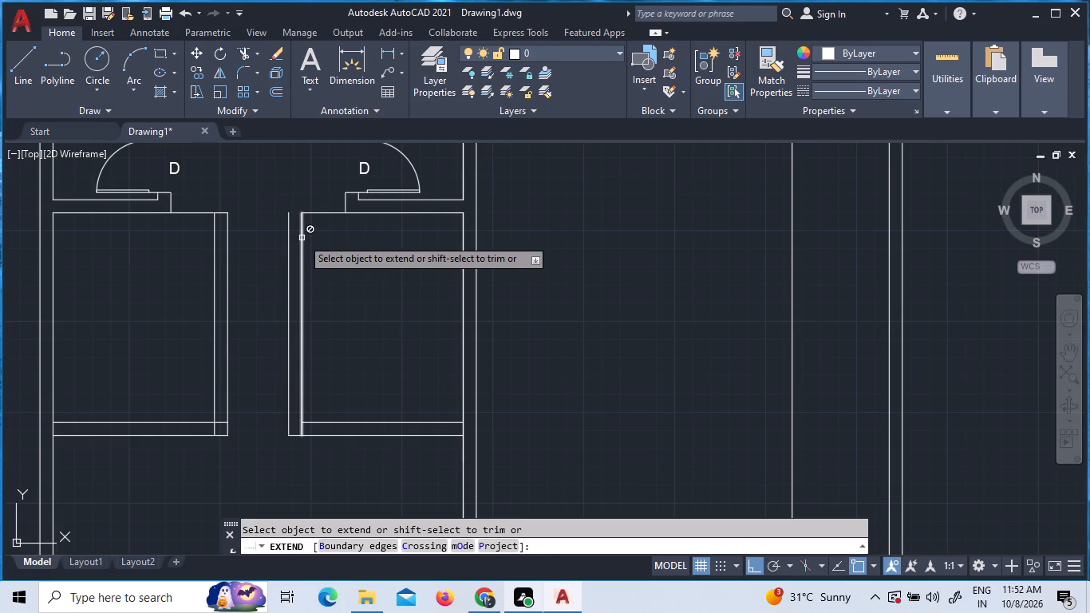
{"action": "key", "text": "Return"}
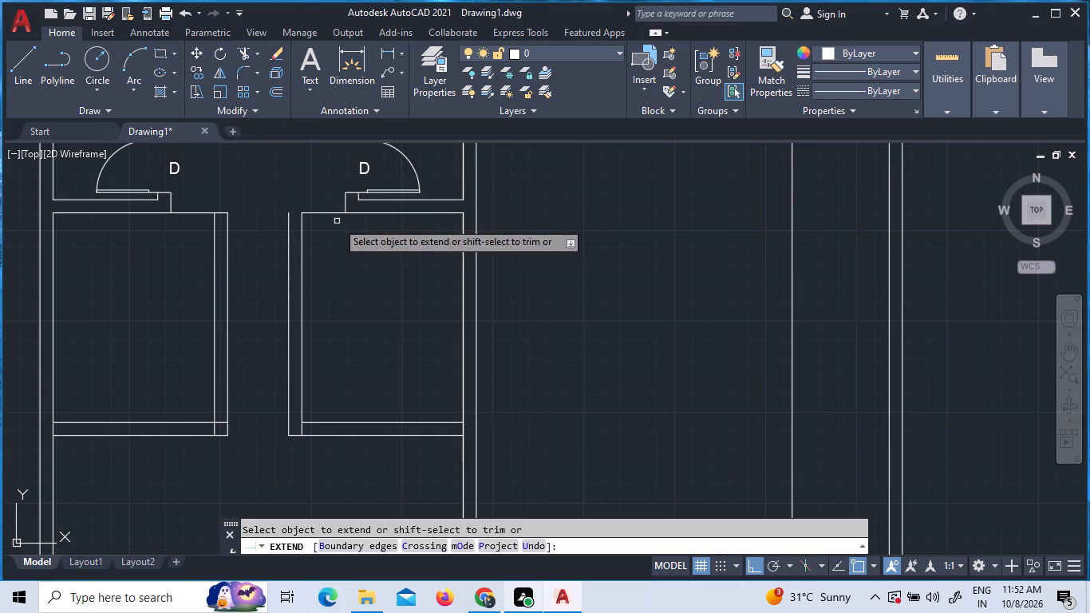
{"action": "left_click", "coordinate": [330, 213]}
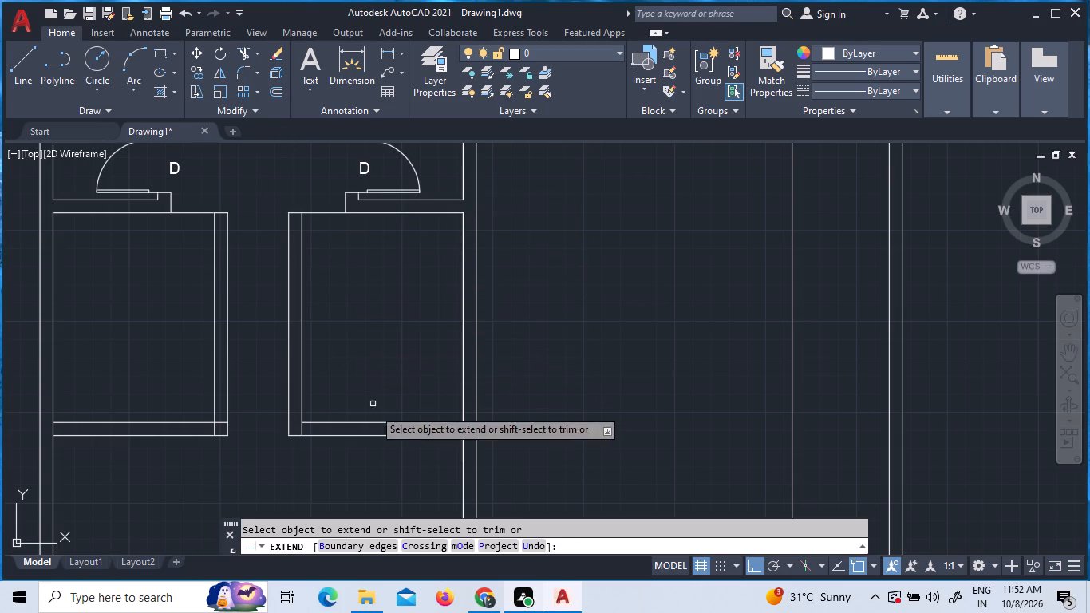
{"action": "left_click", "coordinate": [316, 424]}
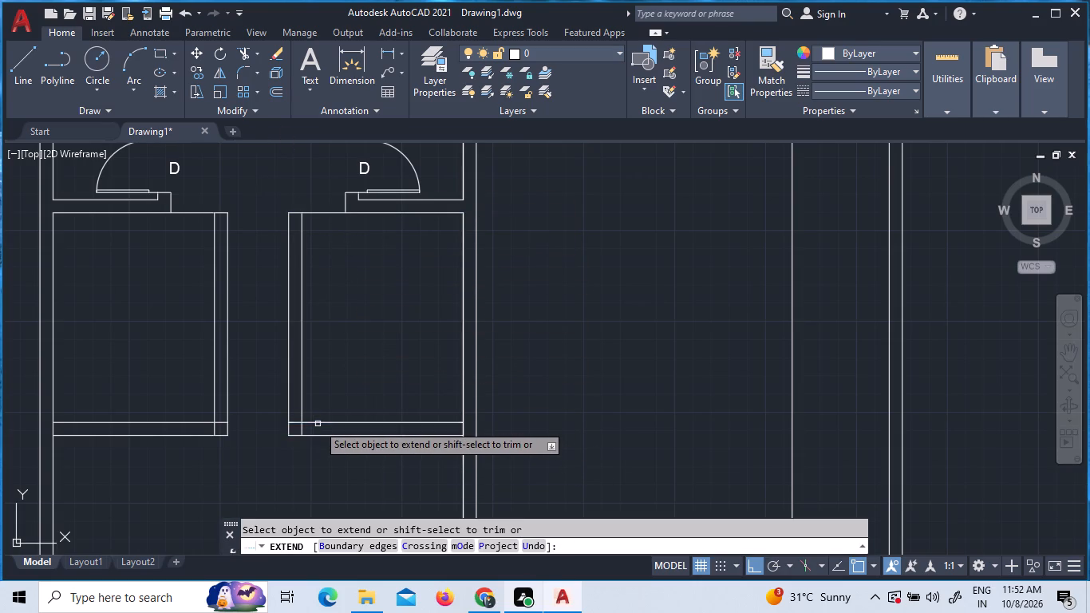
{"action": "key", "text": "Escape"}
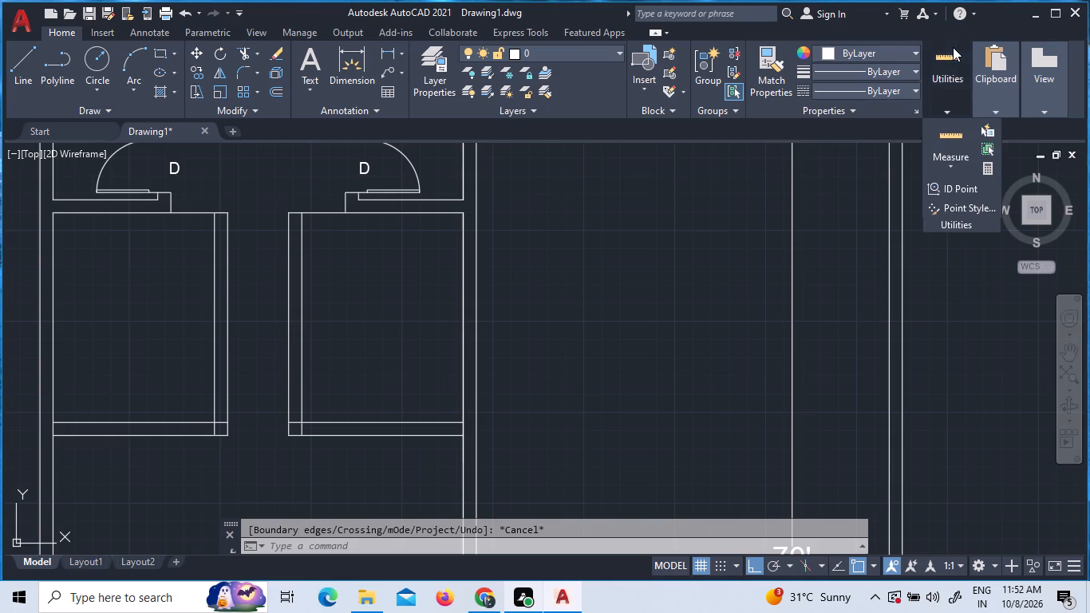
Quick-measure the east room's interior and overall dimensions.
{"action": "left_click", "coordinate": [953, 47]}
{"action": "left_click", "coordinate": [938, 77]}
{"action": "left_click", "coordinate": [951, 108]}
{"action": "left_click", "coordinate": [955, 136]}
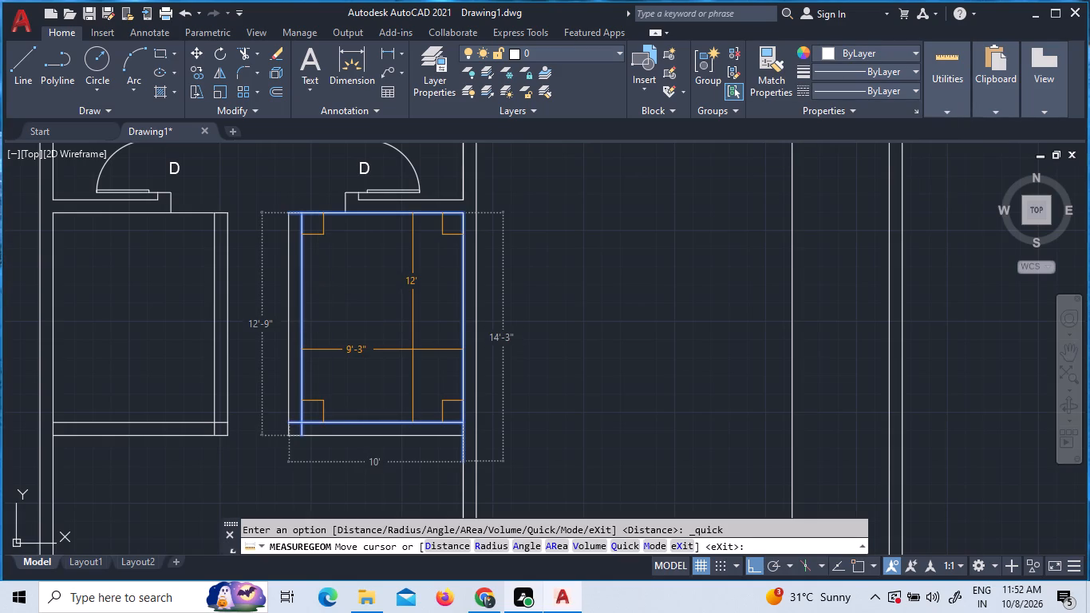
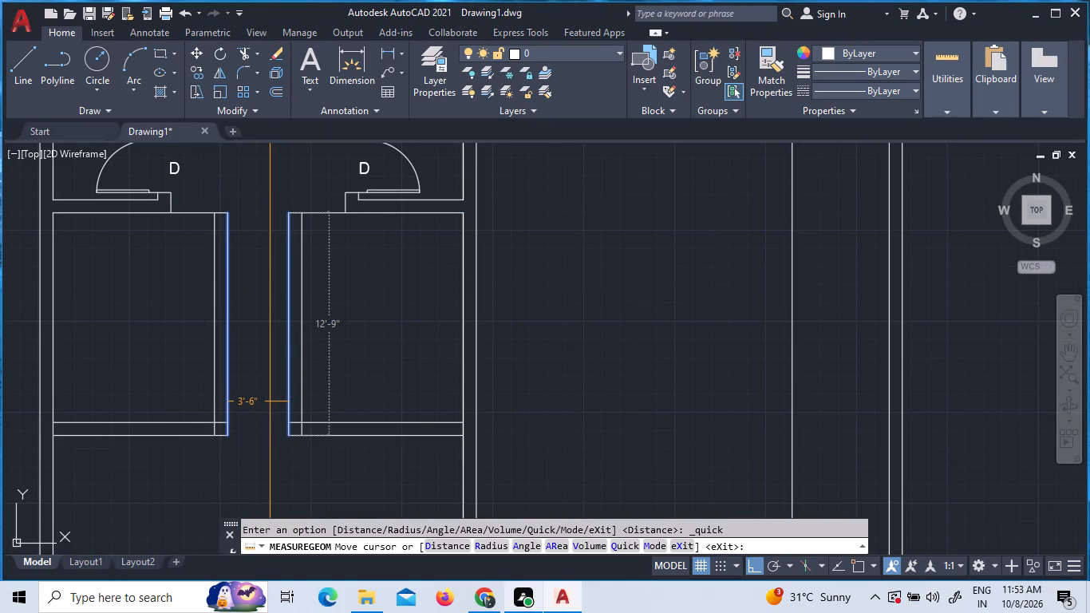
Trim the overlapping wall line ends at the bottom passage-side corners of the west and east rooms to leave clean inner corners.
{"action": "key", "text": "Escape"}
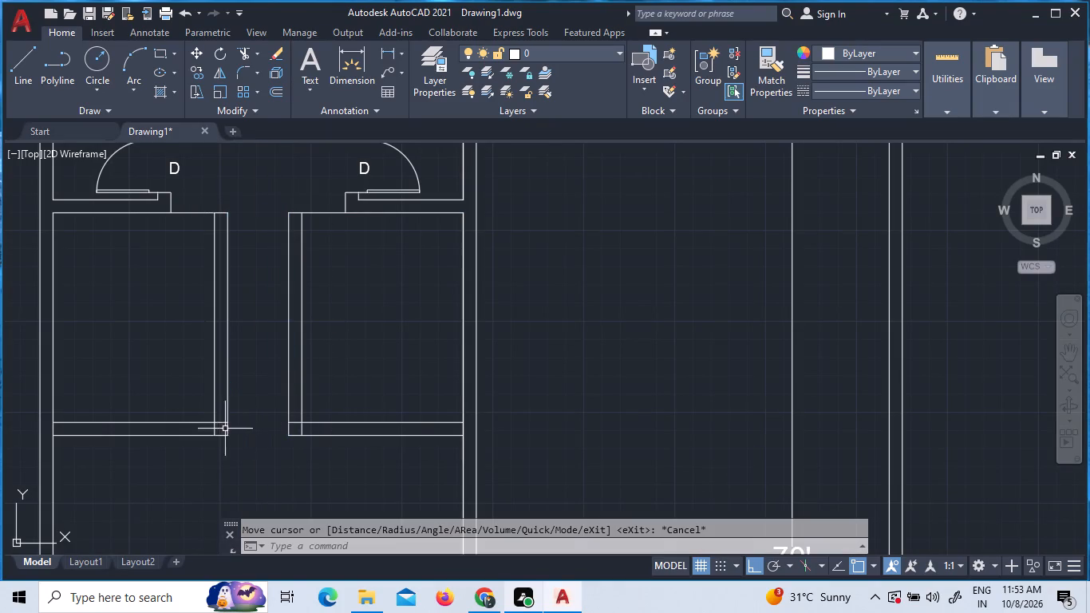
{"action": "scroll", "coordinate": [213, 429], "scroll_direction": "up", "scroll_amount": 3}
{"action": "key", "text": "t"}
{"action": "key", "text": "r"}
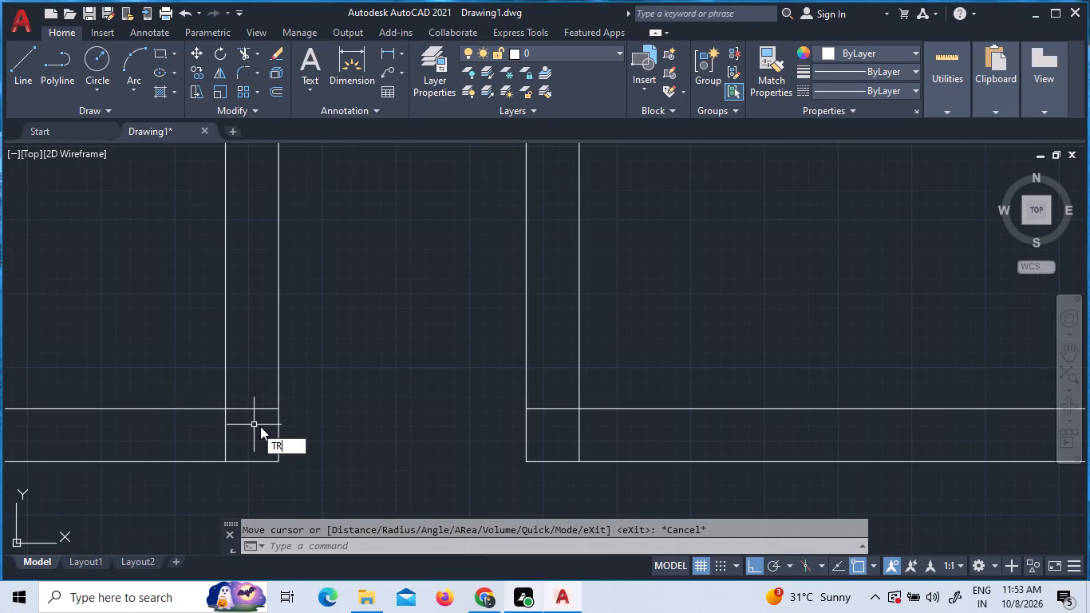
{"action": "key", "text": "space"}
{"action": "left_click_drag", "start_coordinate": [260, 398], "coordinate": [259, 412]}
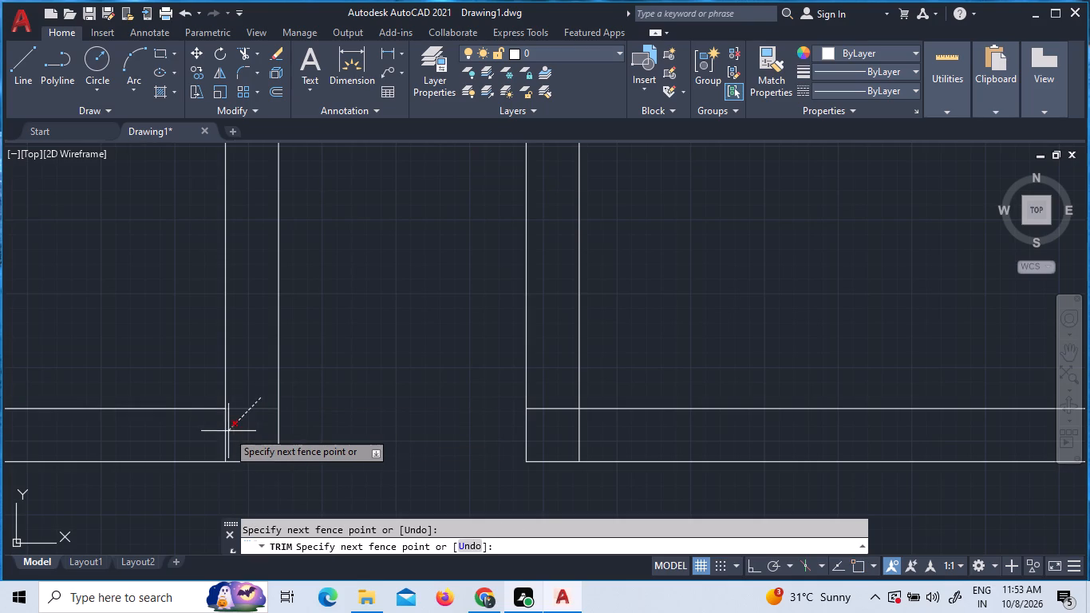
{"action": "left_click", "coordinate": [219, 432]}
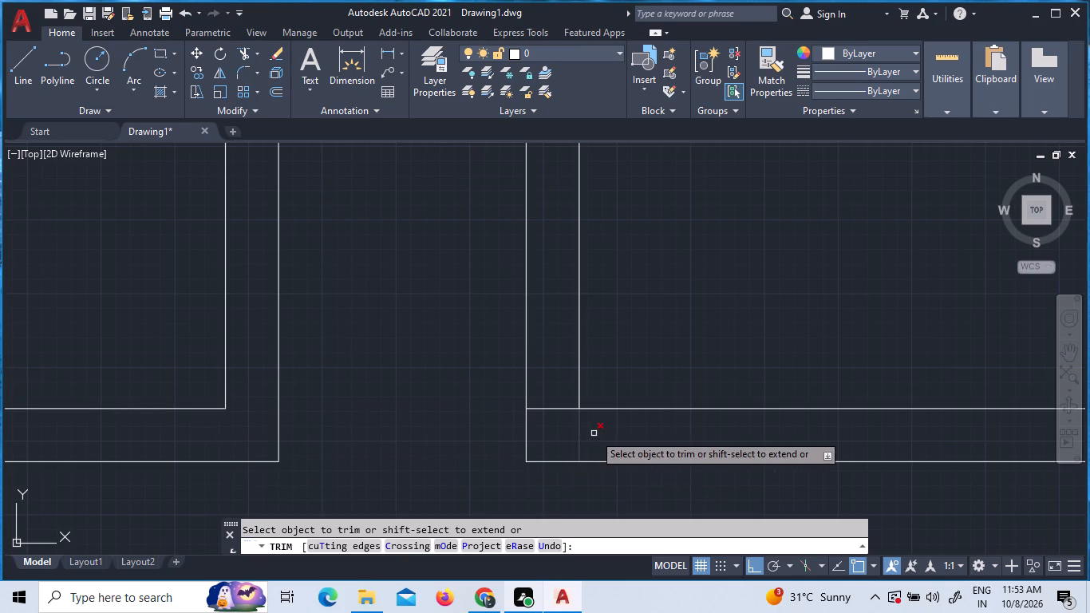
{"action": "left_click_drag", "start_coordinate": [600, 433], "coordinate": [591, 433]}
{"action": "left_click", "coordinate": [541, 397]}
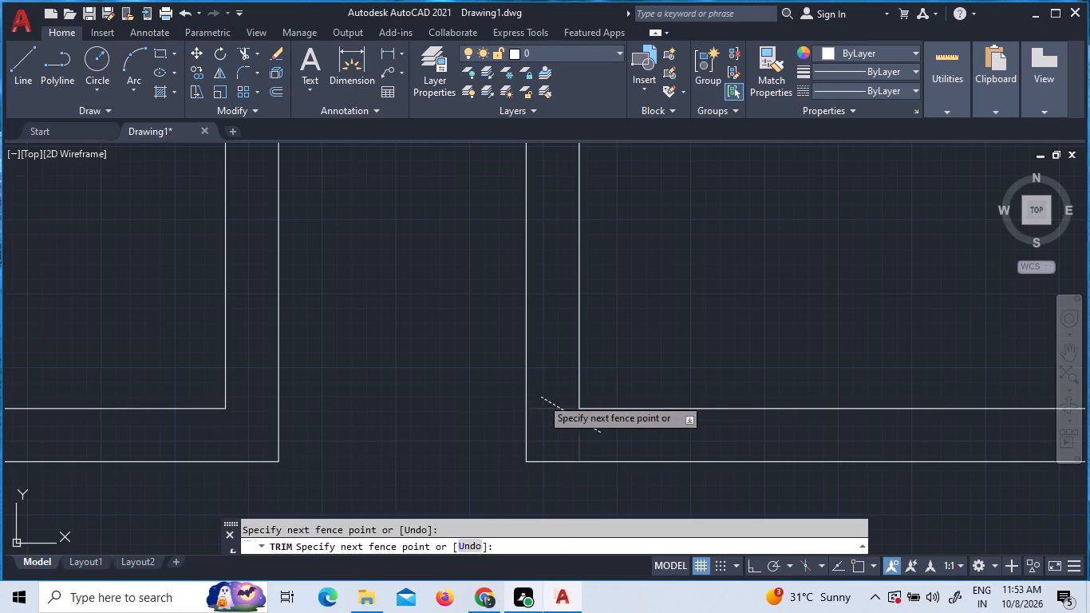
Trim the inner lines of the west and east outer walls where the two rooms' bottom walls meet them.
{"action": "scroll", "coordinate": [538, 399], "scroll_direction": "down", "scroll_amount": 1}
{"action": "scroll", "coordinate": [449, 428], "scroll_direction": "down", "scroll_amount": 3}
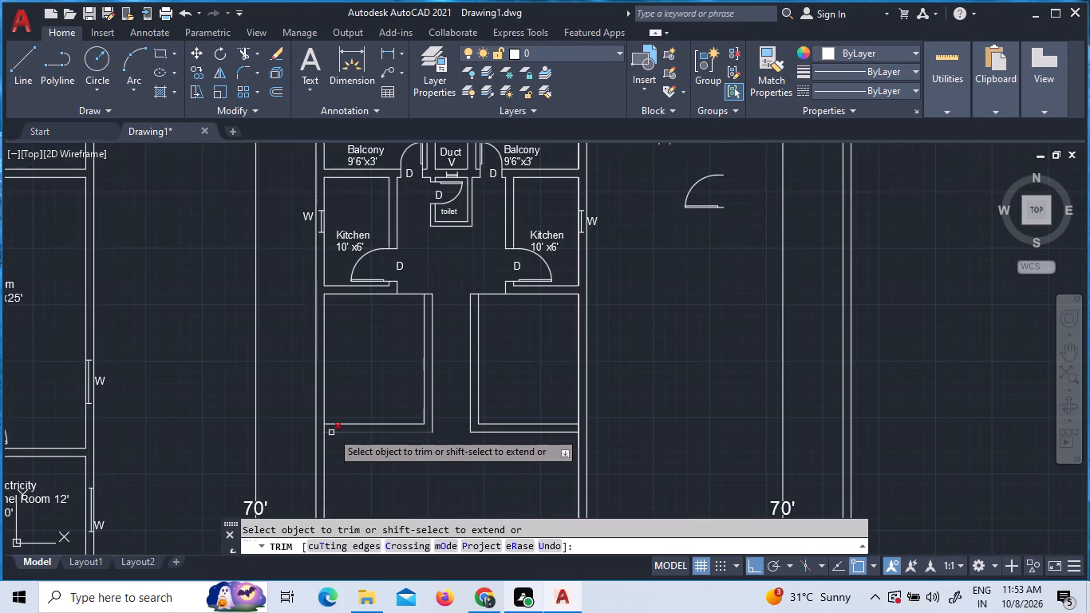
{"action": "scroll", "coordinate": [344, 407], "scroll_direction": "up", "scroll_amount": 3}
{"action": "left_click_drag", "start_coordinate": [310, 441], "coordinate": [309, 441]}
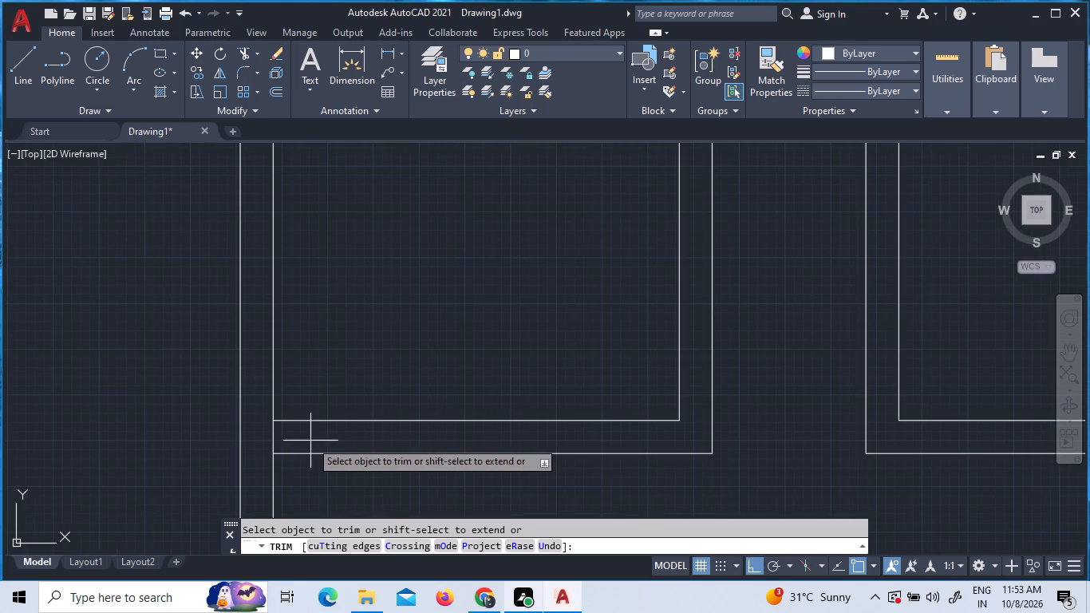
{"action": "left_click_drag", "start_coordinate": [309, 441], "coordinate": [297, 443]}
{"action": "left_click", "coordinate": [259, 436]}
{"action": "scroll", "coordinate": [307, 416], "scroll_direction": "down", "scroll_amount": 2}
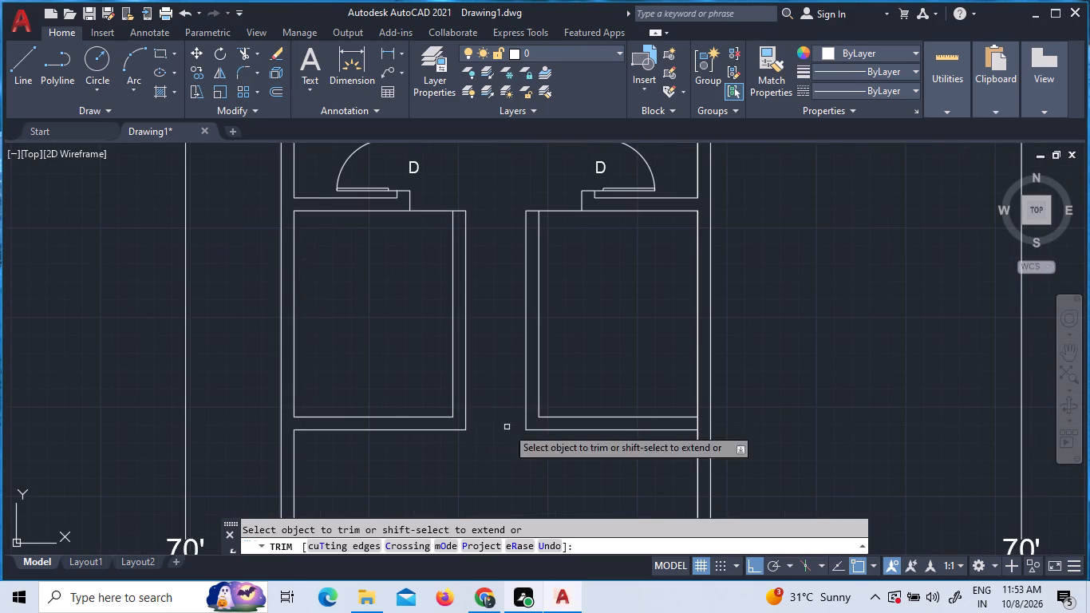
{"action": "scroll", "coordinate": [695, 433], "scroll_direction": "up", "scroll_amount": 4}
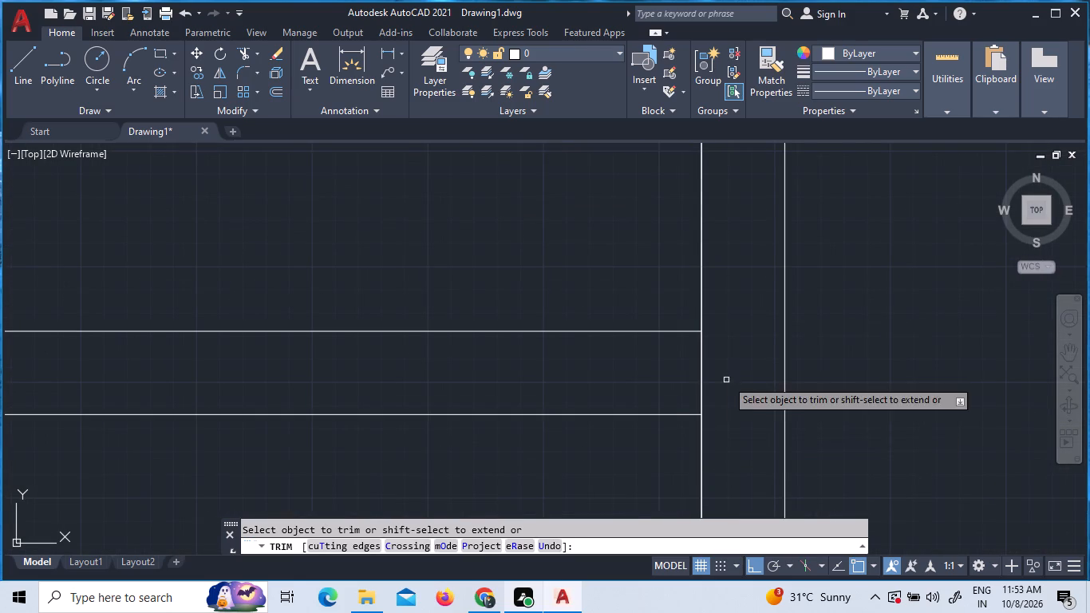
{"action": "left_click_drag", "start_coordinate": [723, 374], "coordinate": [699, 374]}
{"action": "left_click", "coordinate": [599, 370]}
{"action": "scroll", "coordinate": [618, 392], "scroll_direction": "down", "scroll_amount": 5}
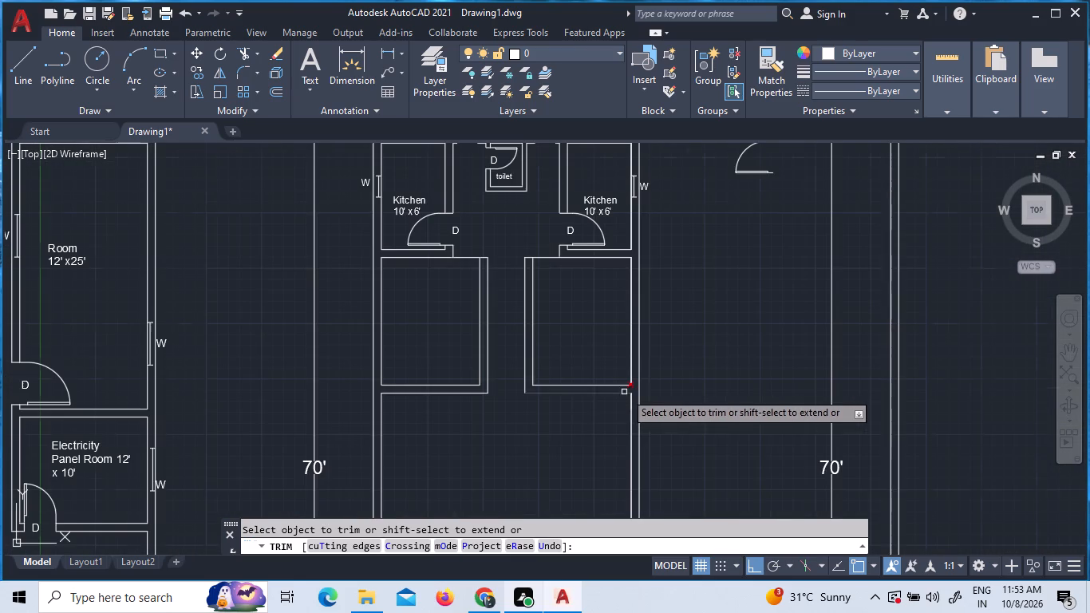
{"action": "scroll", "coordinate": [497, 403], "scroll_direction": "up", "scroll_amount": 1}
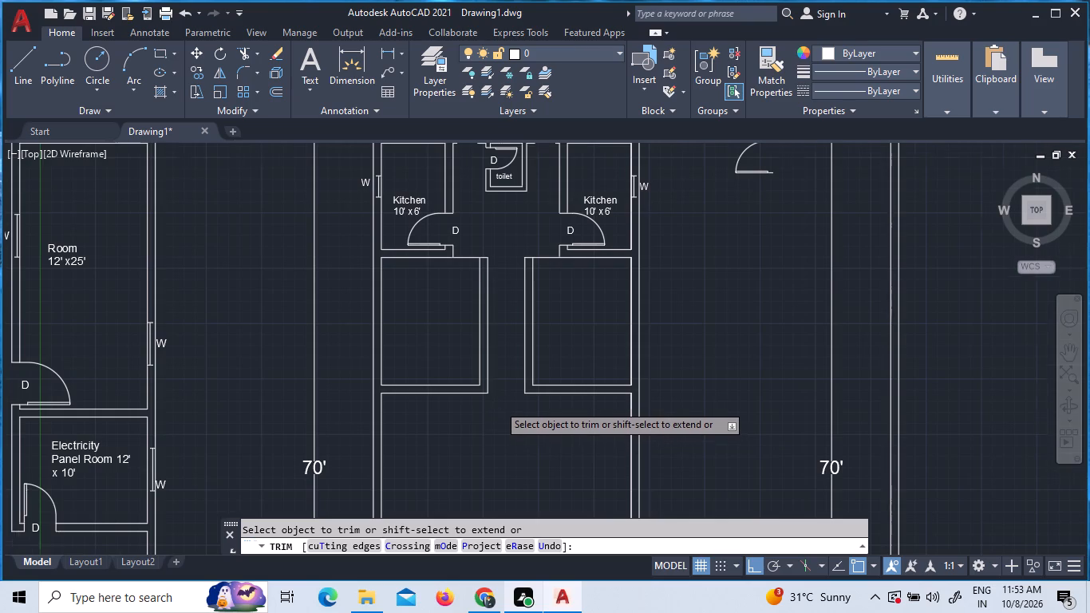
{"action": "key", "text": "Escape"}
{"action": "key", "text": "Escape"}
Draw a 9" line across the west room's passage-side wall, from its bottom inner corner to the outer wall face.
{"action": "key", "text": "l"}
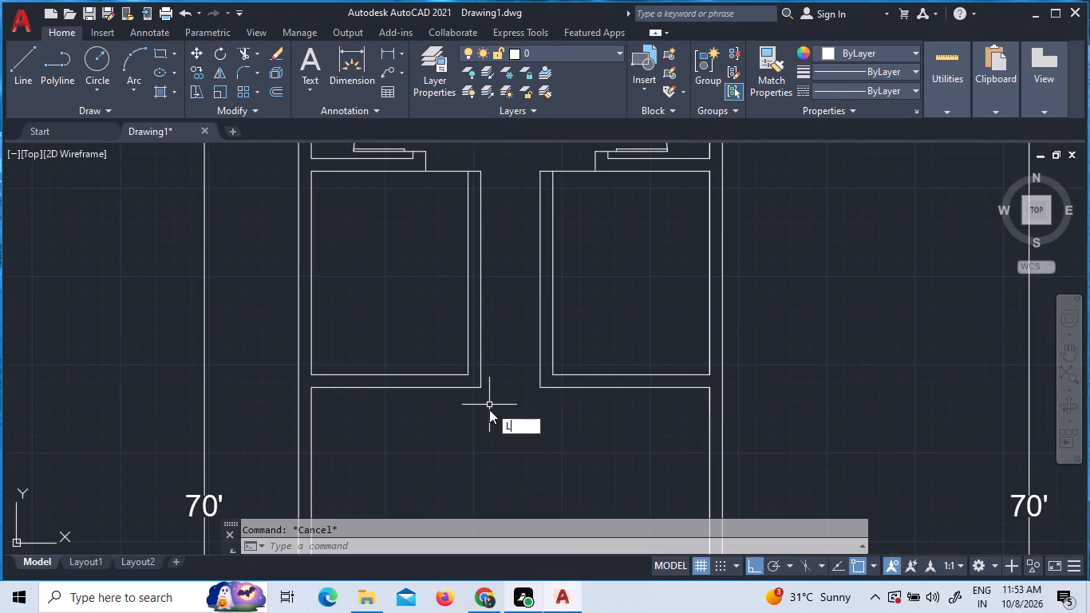
{"action": "key", "text": "Return"}
{"action": "scroll", "coordinate": [445, 276], "scroll_direction": "up", "scroll_amount": 4}
{"action": "scroll", "coordinate": [452, 289], "scroll_direction": "down", "scroll_amount": 2}
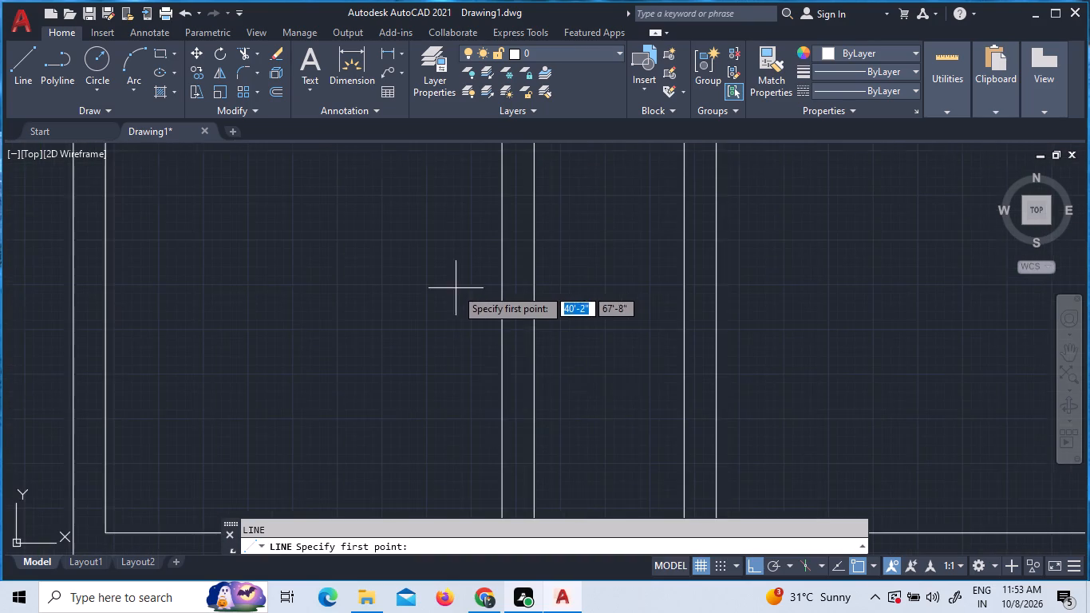
{"action": "scroll", "coordinate": [485, 358], "scroll_direction": "down", "scroll_amount": 2}
{"action": "scroll", "coordinate": [500, 435], "scroll_direction": "up", "scroll_amount": 2}
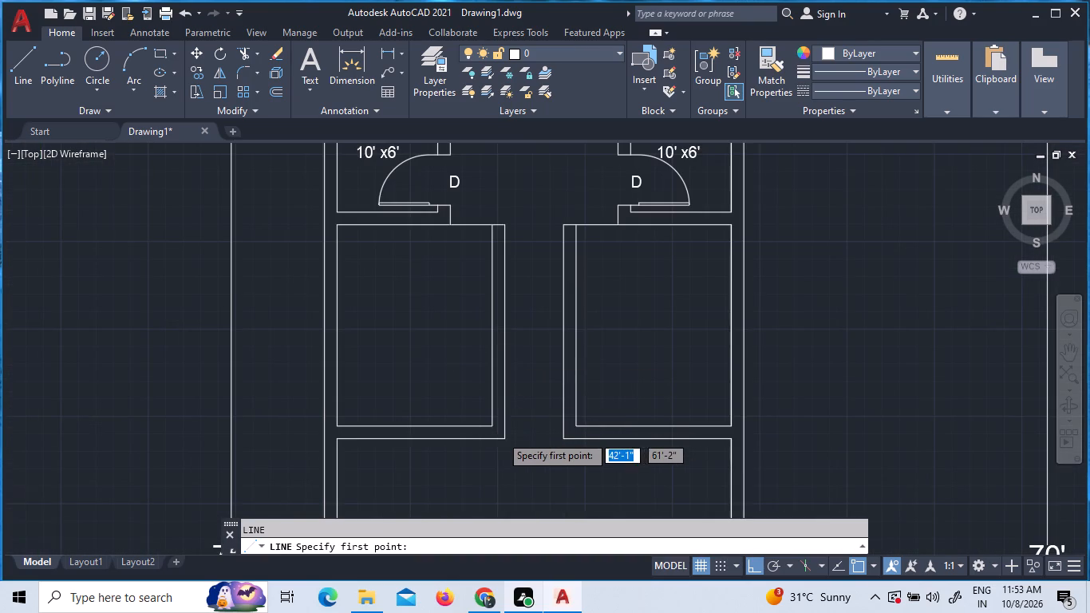
{"action": "scroll", "coordinate": [500, 431], "scroll_direction": "up", "scroll_amount": 3}
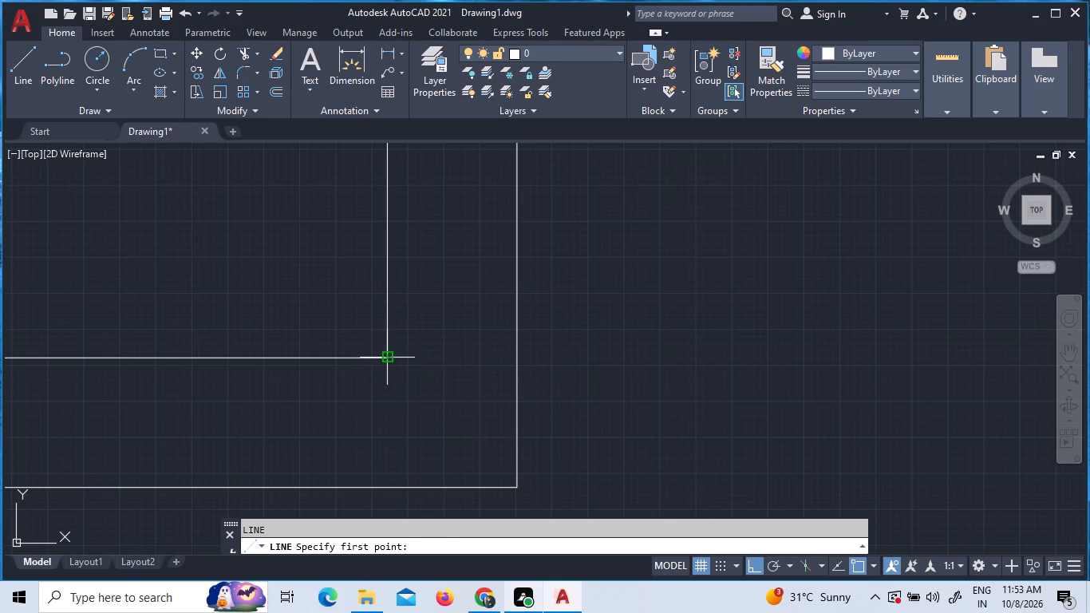
{"action": "left_click", "coordinate": [385, 361]}
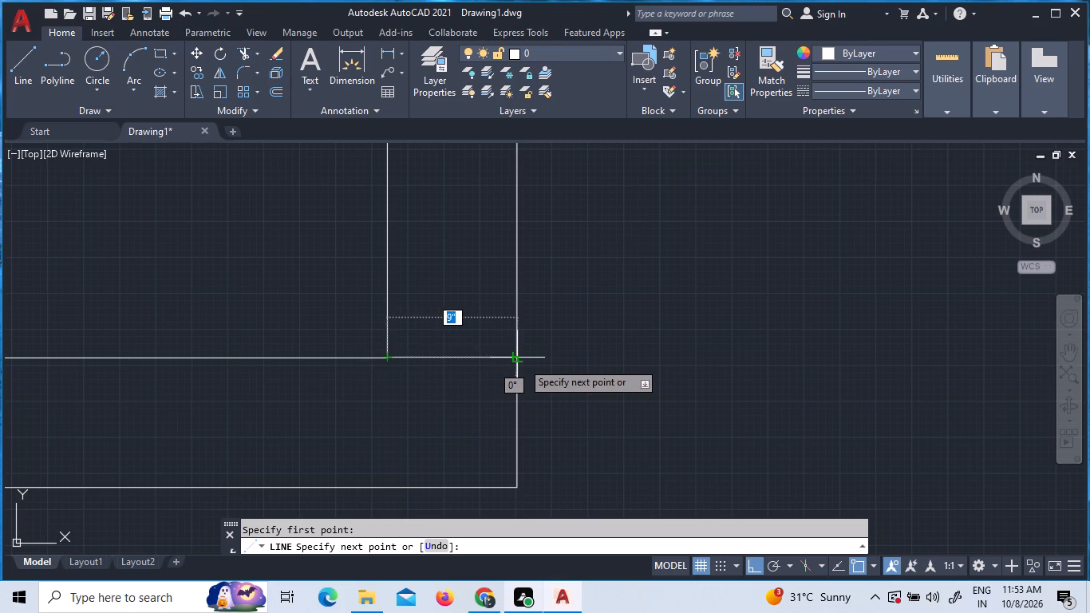
{"action": "left_click", "coordinate": [522, 362]}
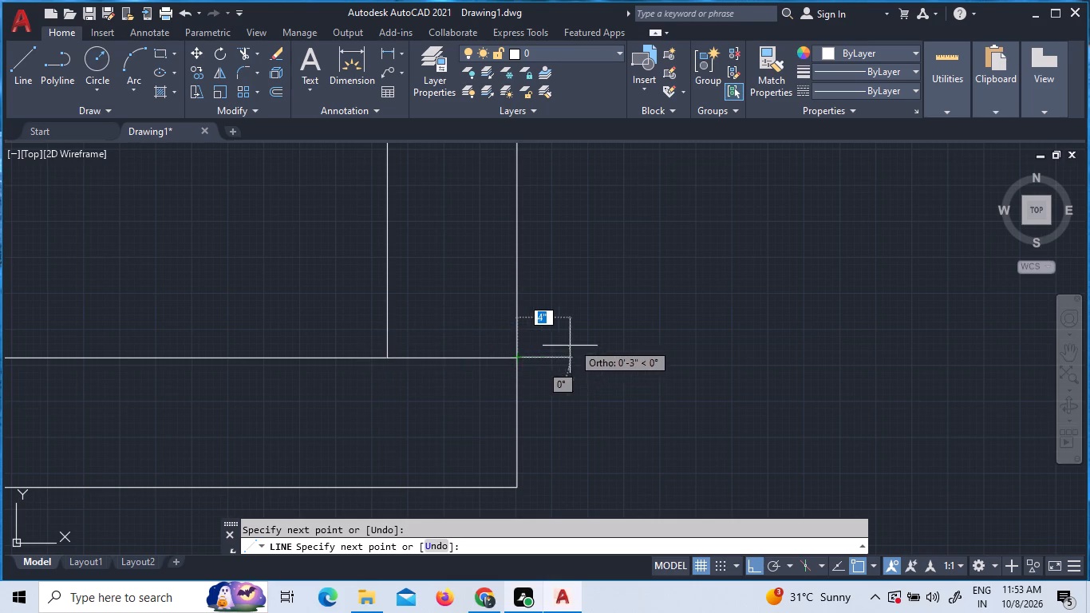
{"action": "key", "text": "Escape"}
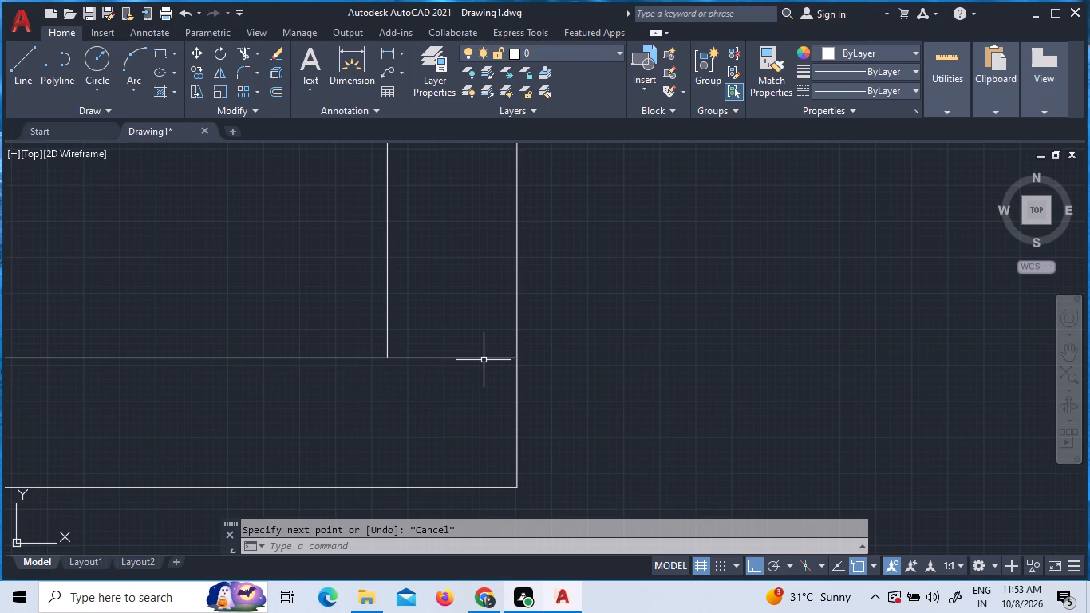
{"action": "left_click", "coordinate": [483, 360]}
{"action": "key", "text": "Escape"}
Draw a 9" line across the east room's passage-side wall, from its bottom inner corner to the outer wall face.
{"action": "scroll", "coordinate": [479, 357], "scroll_direction": "down", "scroll_amount": 4}
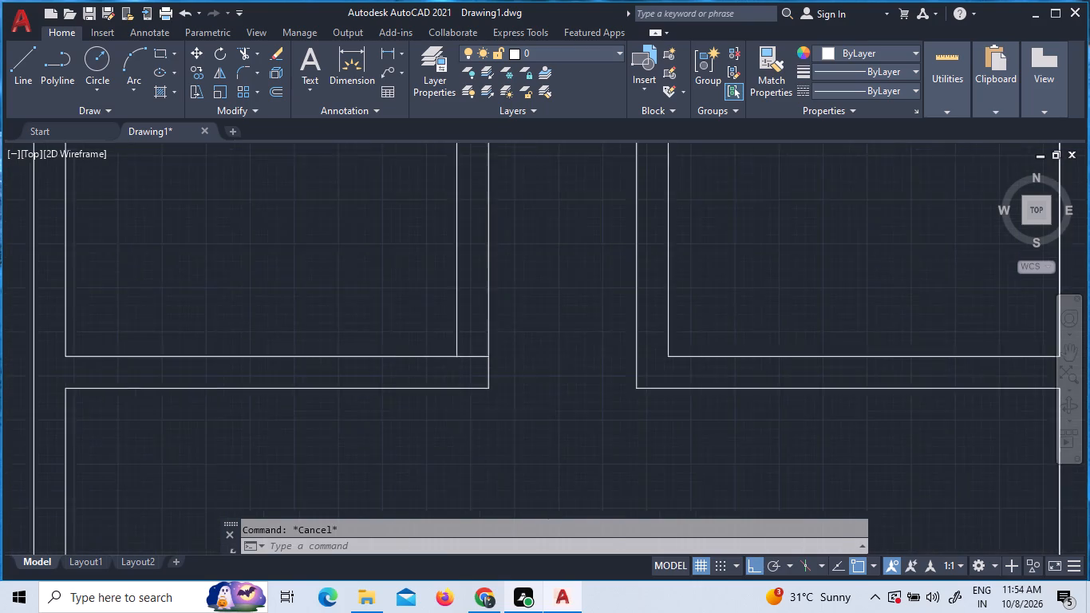
{"action": "left_click", "coordinate": [37, 87]}
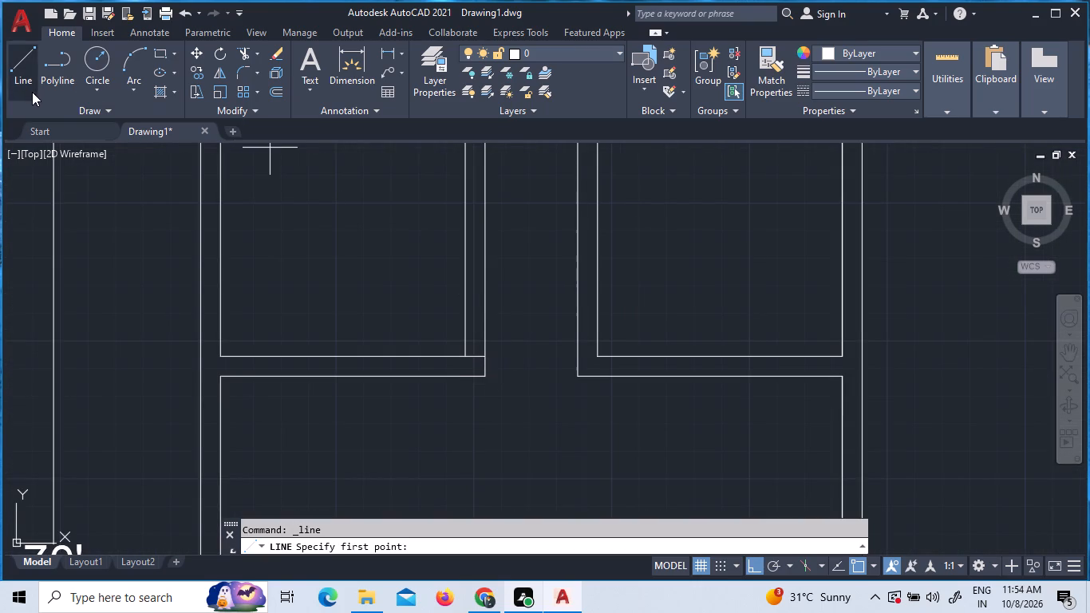
{"action": "scroll", "coordinate": [603, 370], "scroll_direction": "up", "scroll_amount": 5}
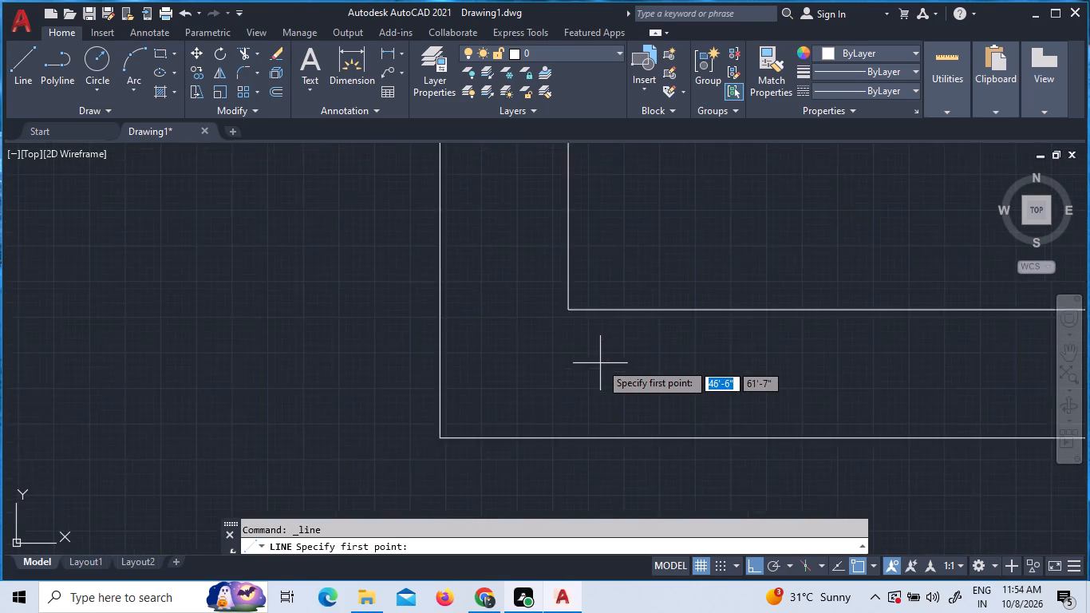
{"action": "left_click", "coordinate": [550, 282]}
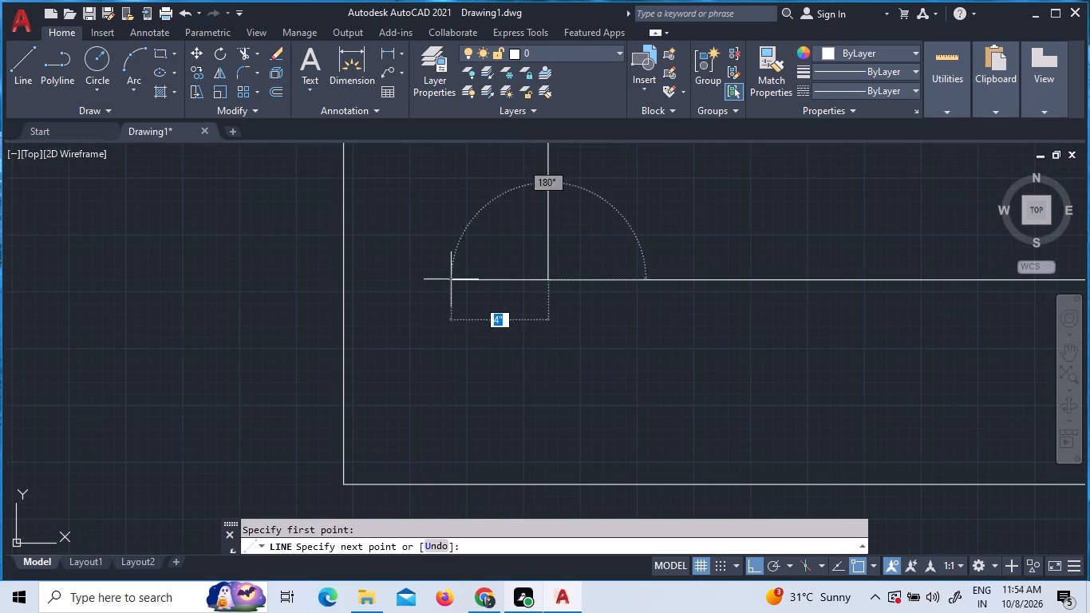
{"action": "left_click", "coordinate": [340, 279]}
{"action": "scroll", "coordinate": [444, 335], "scroll_direction": "down", "scroll_amount": 1}
{"action": "key", "text": "Escape"}
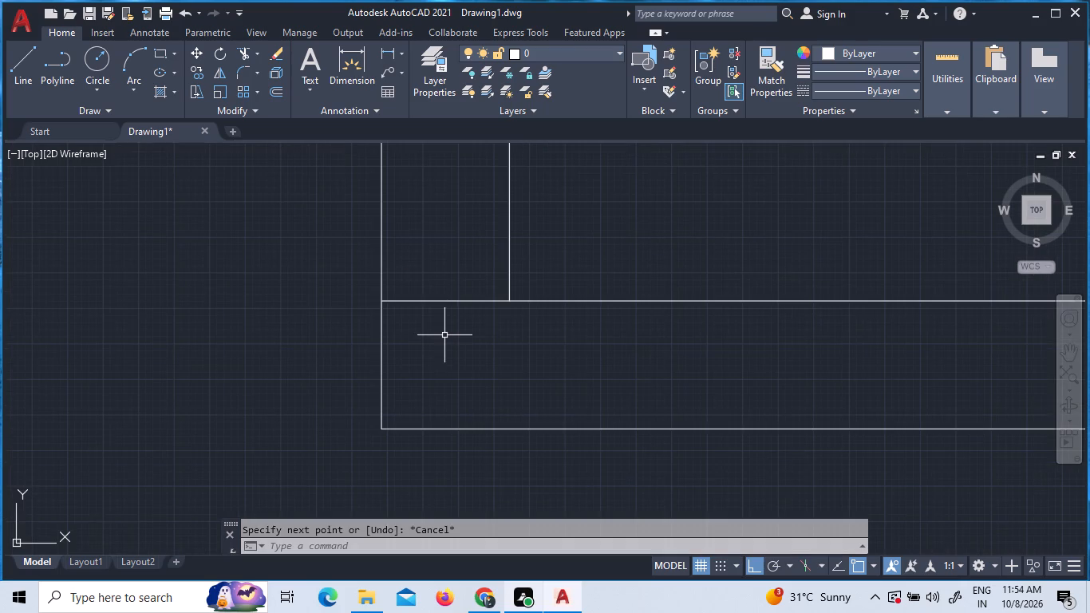
Offset the short lines across both rooms' passage-side walls 5" upward.
{"action": "scroll", "coordinate": [444, 335], "scroll_direction": "down", "scroll_amount": 6}
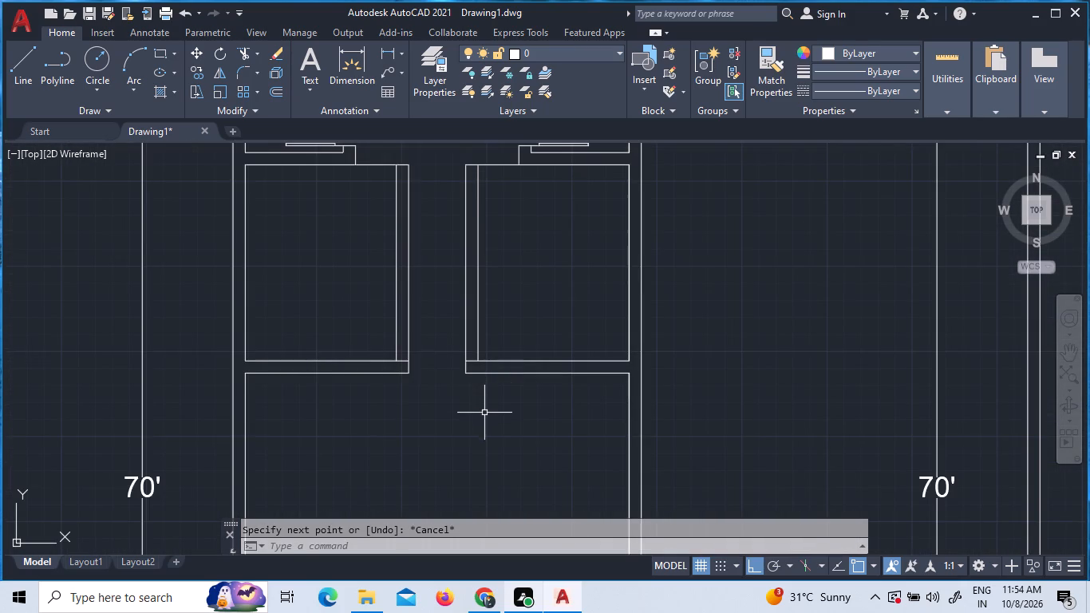
{"action": "key", "text": "o"}
{"action": "key", "text": "Return"}
{"action": "key", "text": "5"}
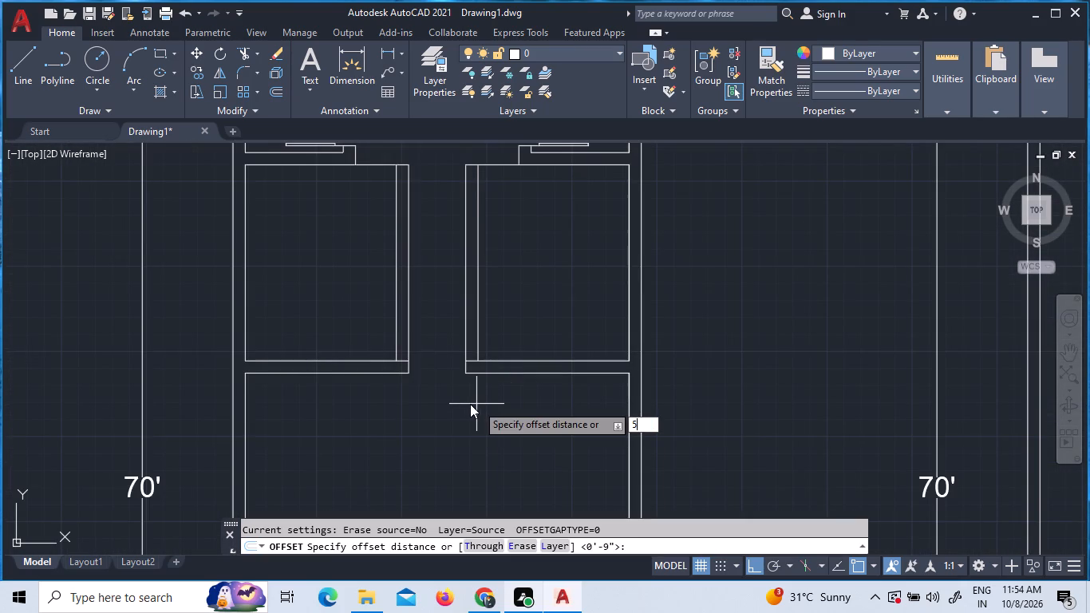
{"action": "key", "text": "shift+quotedbl"}
{"action": "key", "text": "Return"}
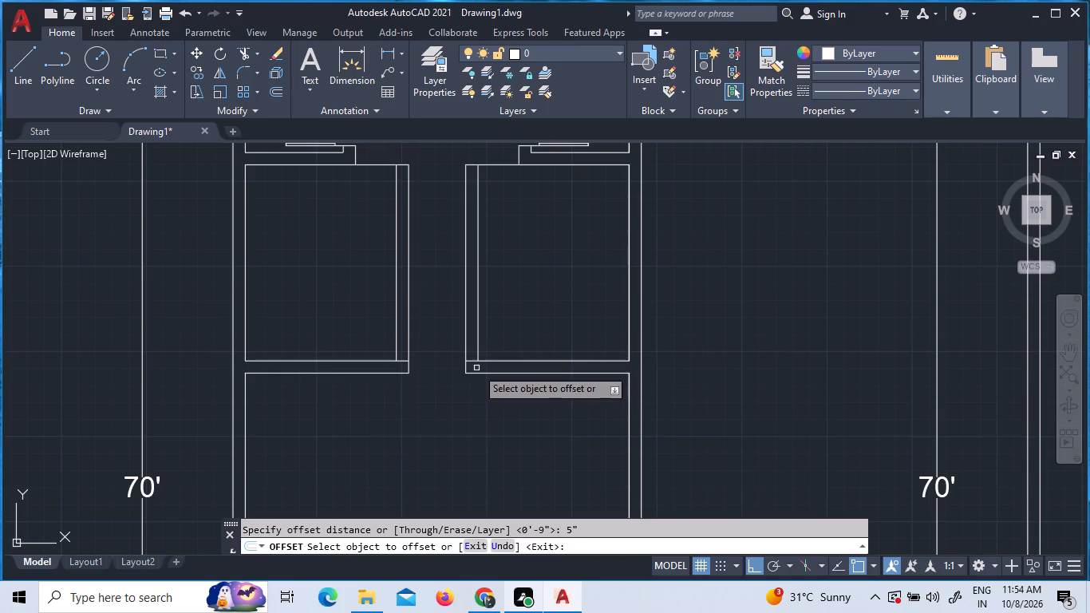
{"action": "left_click", "coordinate": [472, 359]}
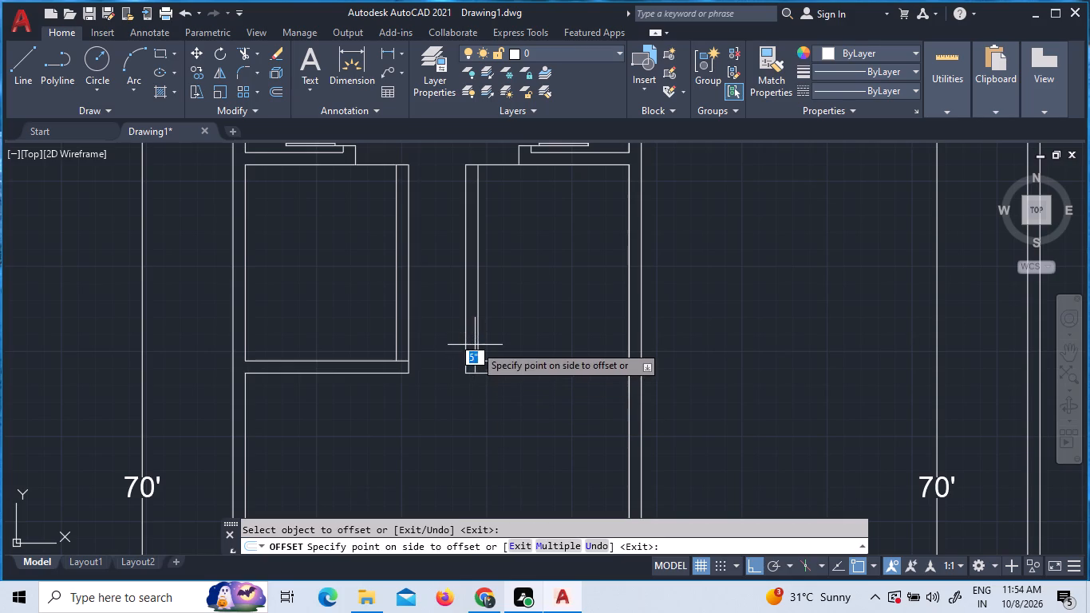
{"action": "left_click", "coordinate": [475, 345]}
{"action": "left_click", "coordinate": [401, 362]}
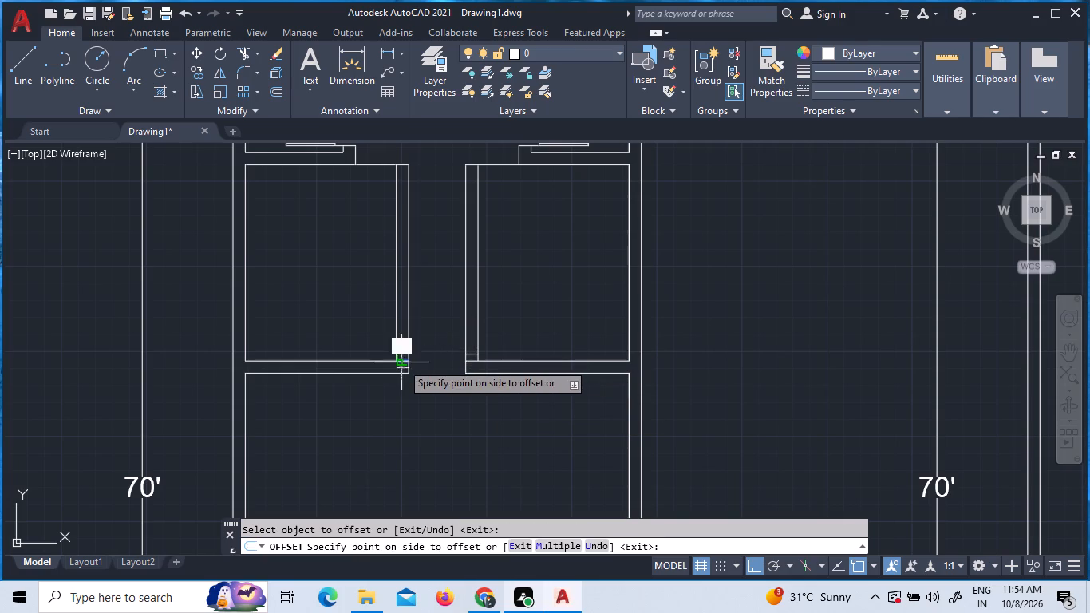
{"action": "left_click", "coordinate": [405, 346]}
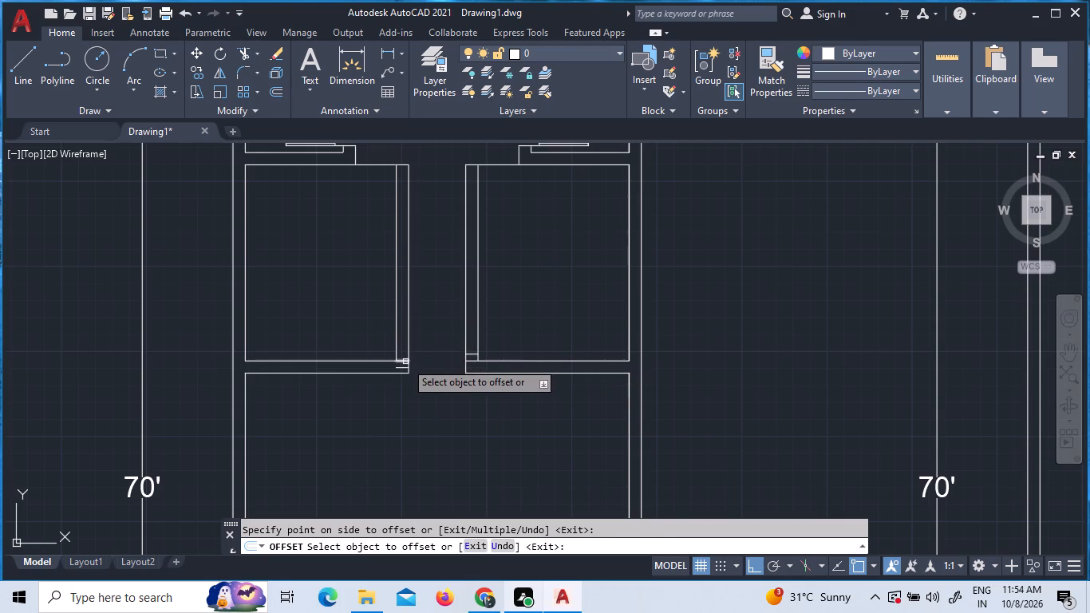
{"action": "left_click", "coordinate": [405, 362]}
{"action": "left_click", "coordinate": [401, 348]}
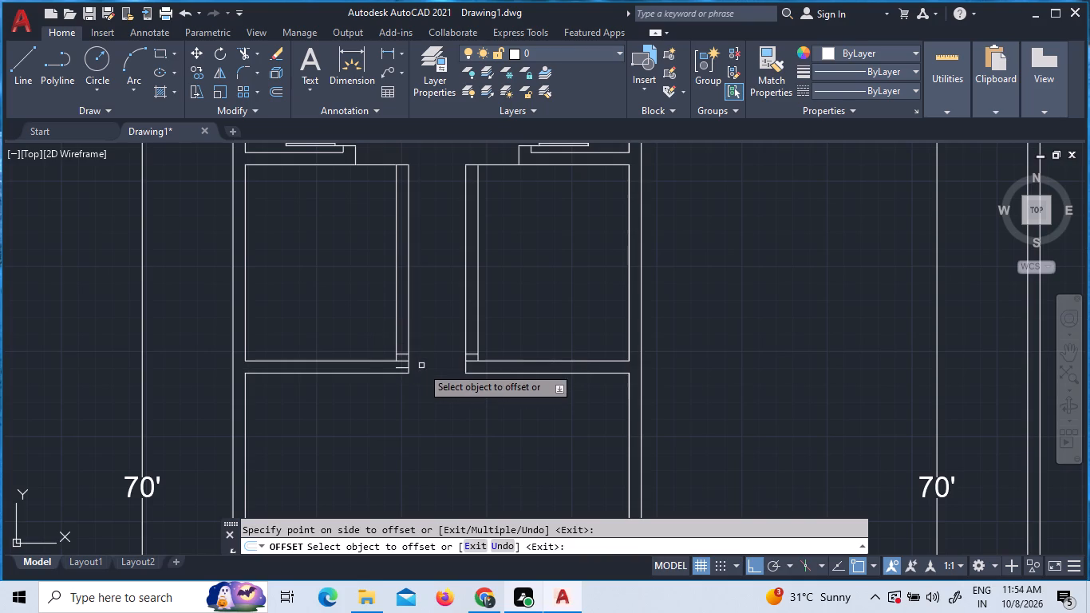
{"action": "scroll", "coordinate": [417, 370], "scroll_direction": "up", "scroll_amount": 2}
{"action": "key", "text": "Escape"}
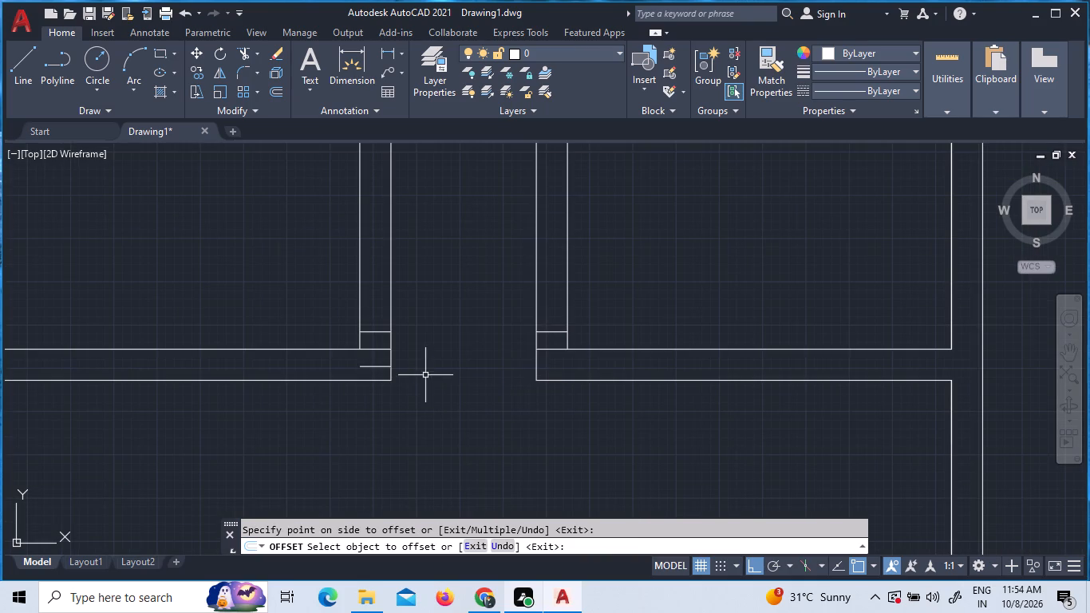
Delete the stray short offset line inside the bottom wall at the west room's passage-side corner.
{"action": "left_click", "coordinate": [388, 367]}
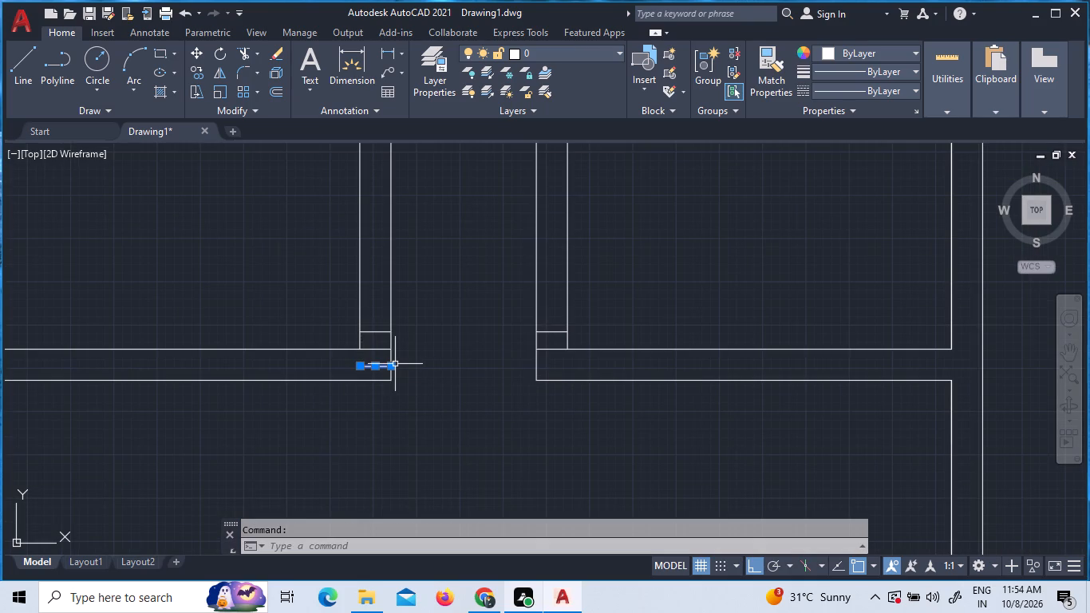
{"action": "key", "text": "Delete"}
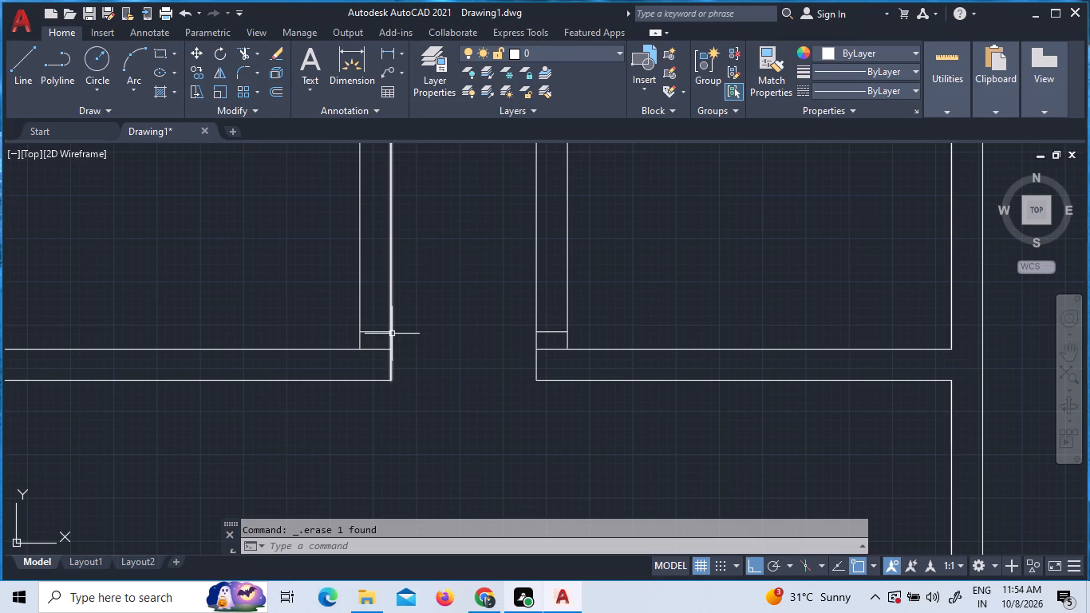
Stretch the spare door block beside the apartment plan to a size of 3'-4".
{"action": "scroll", "coordinate": [393, 338], "scroll_direction": "down", "scroll_amount": 4}
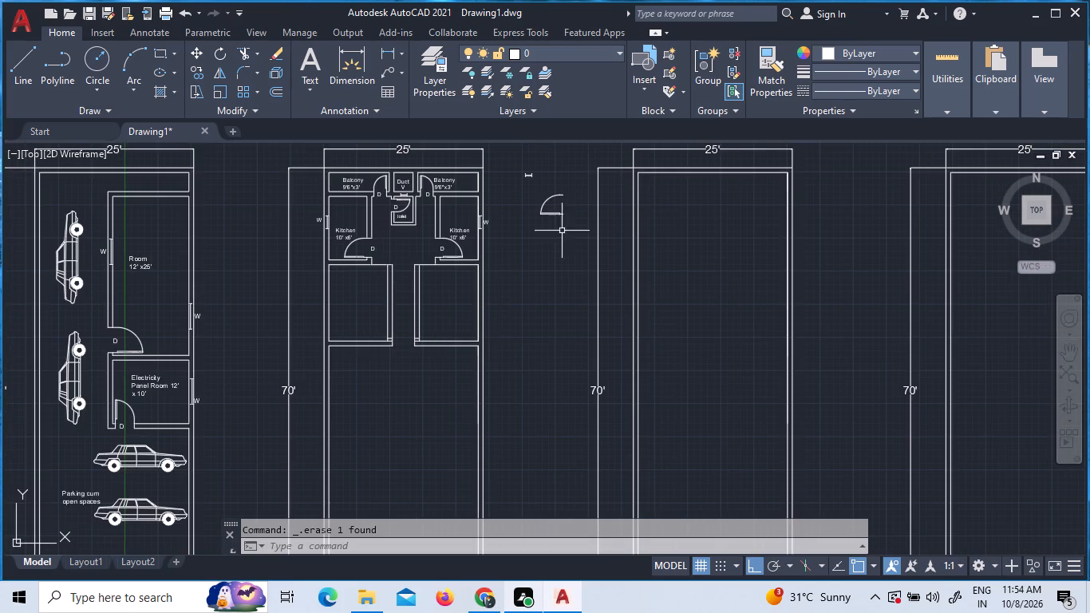
{"action": "left_click", "coordinate": [570, 230]}
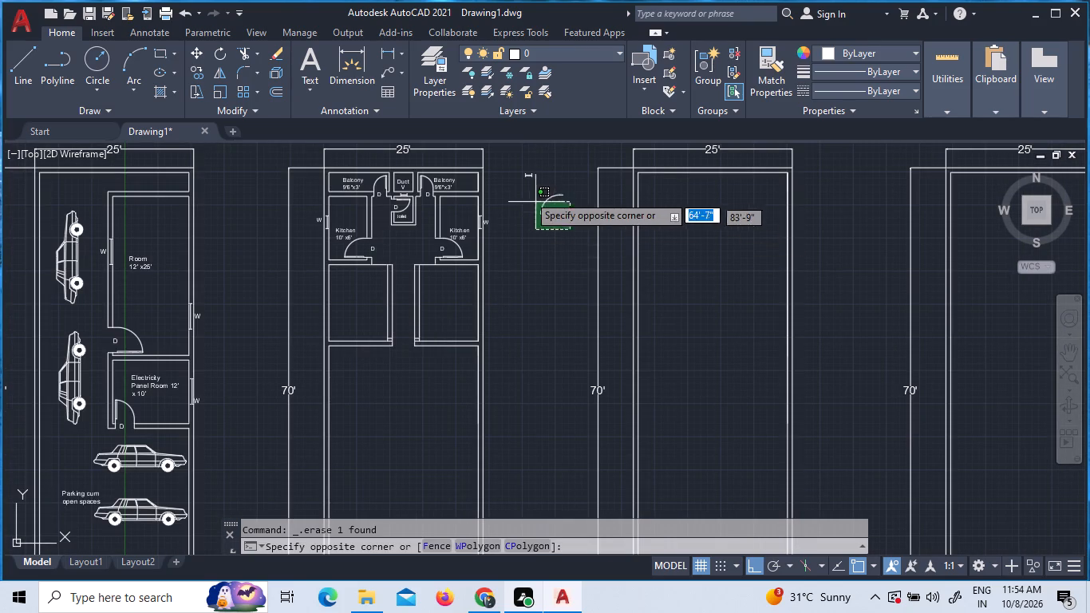
{"action": "left_click", "coordinate": [535, 199]}
{"action": "scroll", "coordinate": [531, 199], "scroll_direction": "up", "scroll_amount": 3}
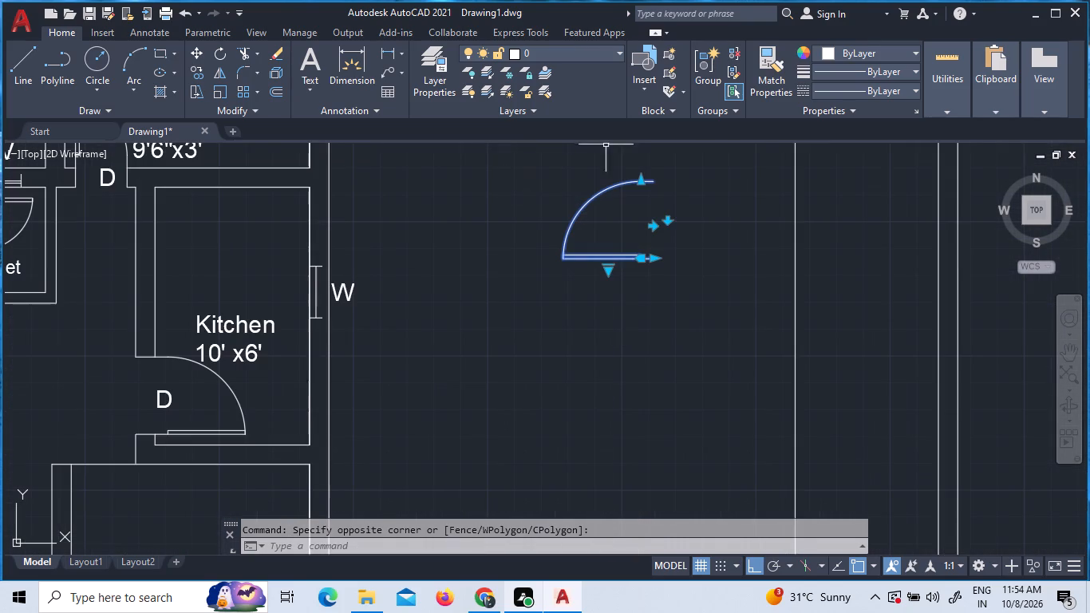
{"action": "left_click", "coordinate": [642, 184]}
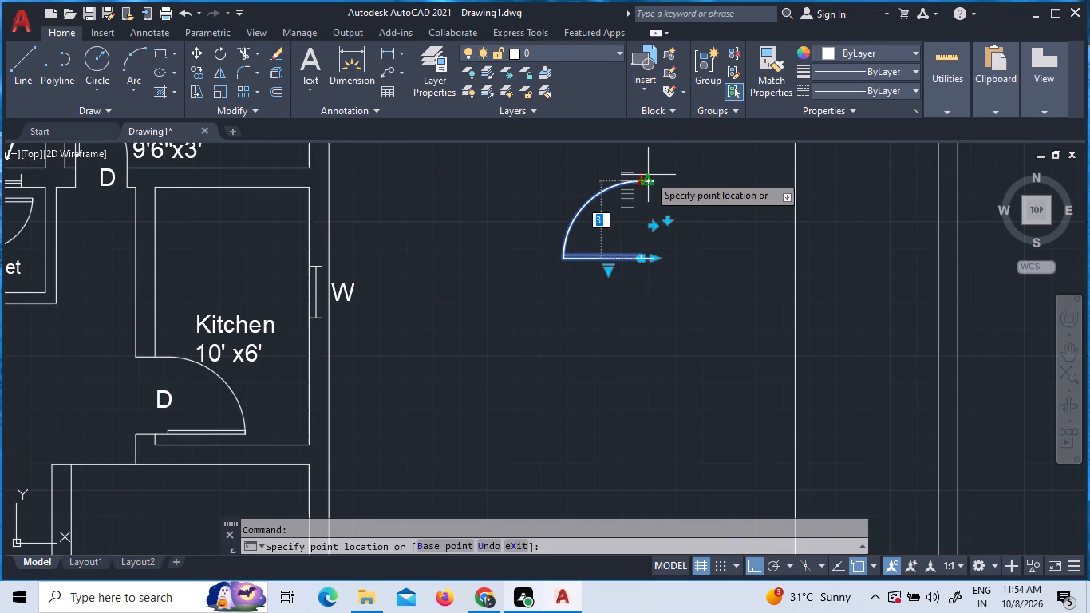
{"action": "scroll", "coordinate": [640, 172], "scroll_direction": "up", "scroll_amount": 5}
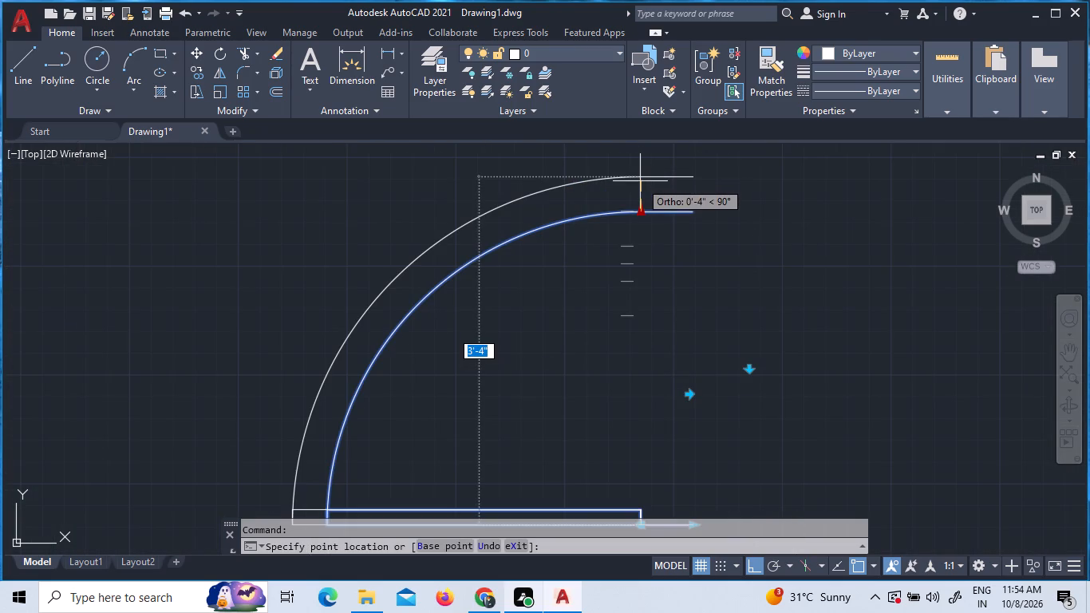
{"action": "left_click", "coordinate": [638, 176]}
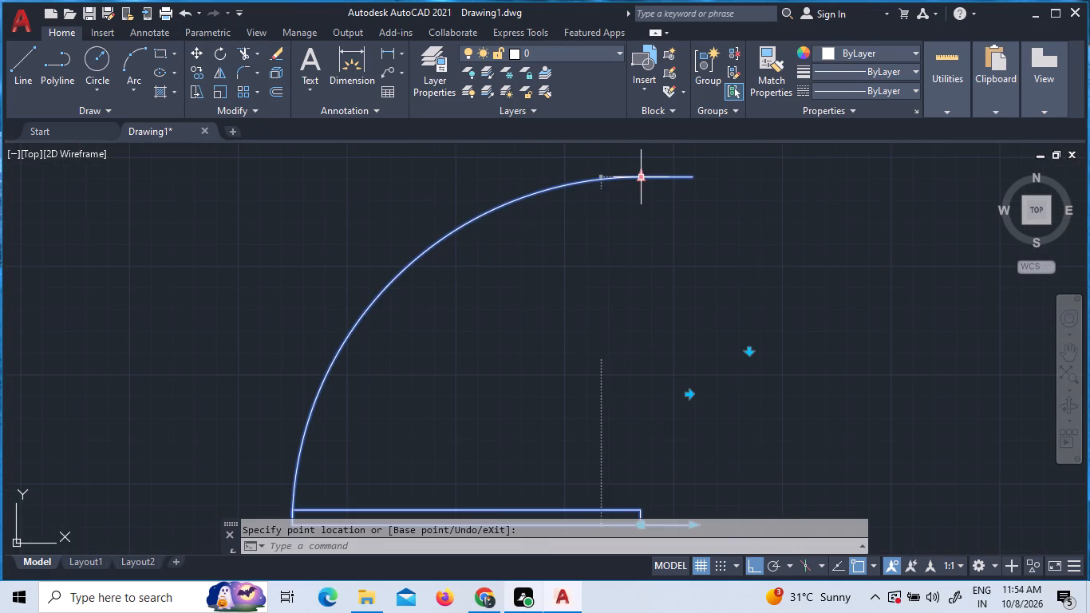
Measure the resized spare door block's width and swing radius.
{"action": "scroll", "coordinate": [639, 177], "scroll_direction": "down", "scroll_amount": 2}
{"action": "left_click", "coordinate": [717, 347]}
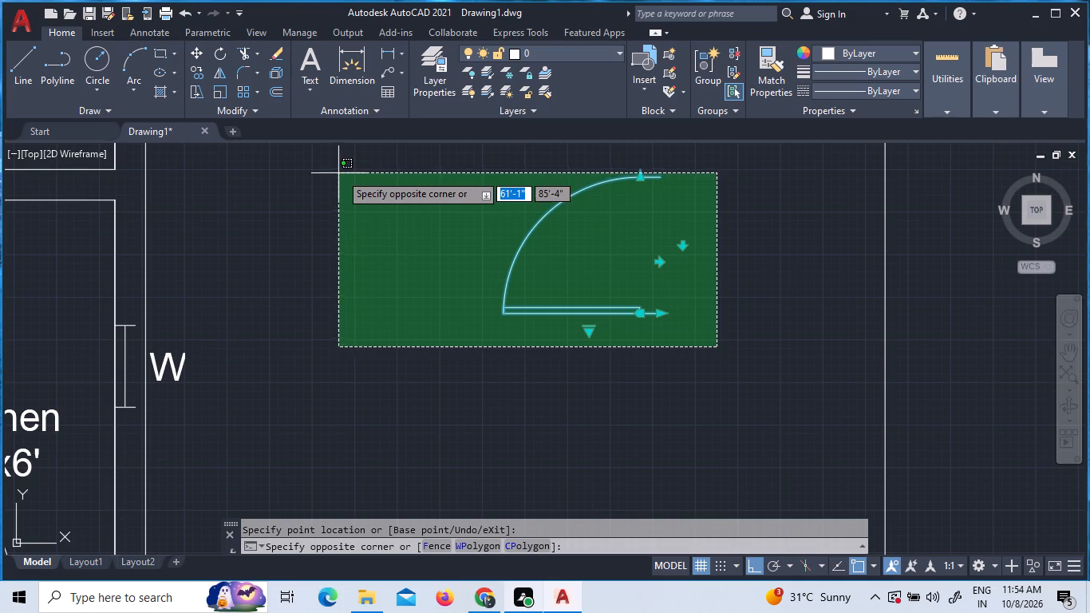
{"action": "left_click", "coordinate": [619, 243]}
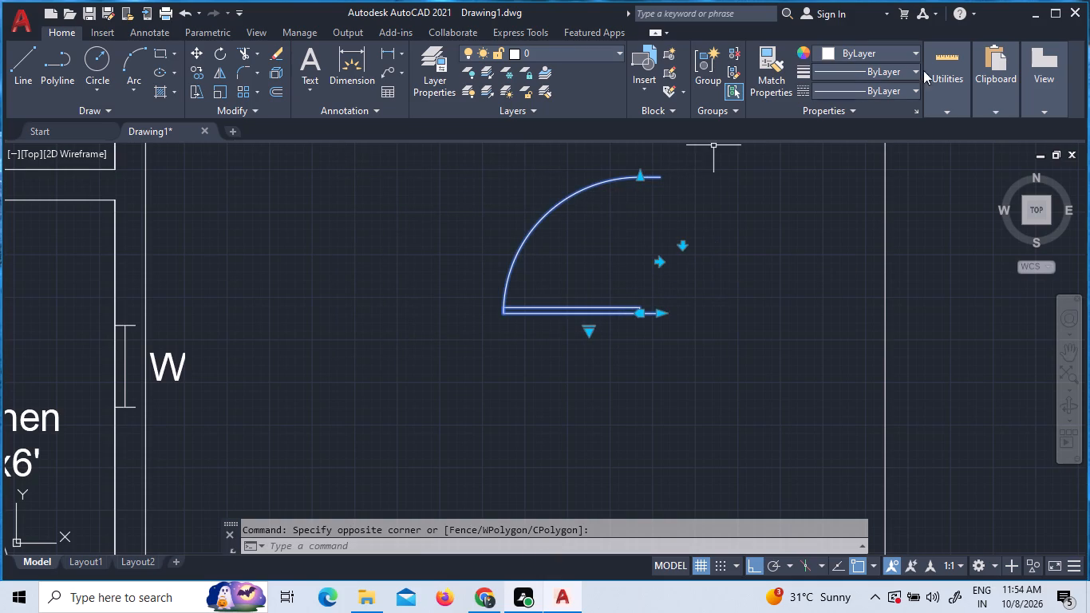
{"action": "left_click", "coordinate": [959, 144]}
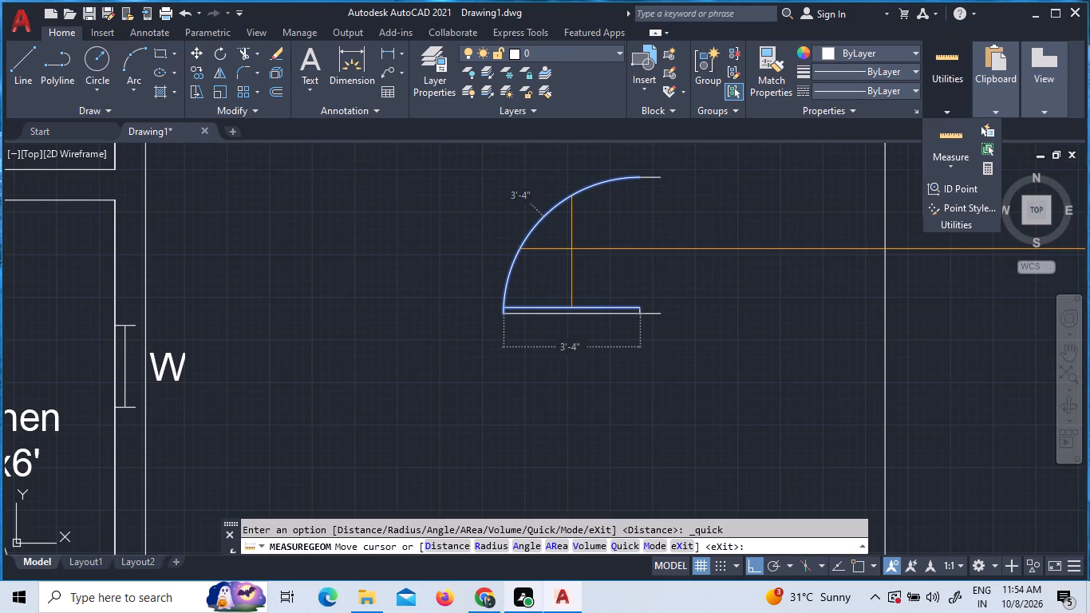
{"action": "key", "text": "Escape"}
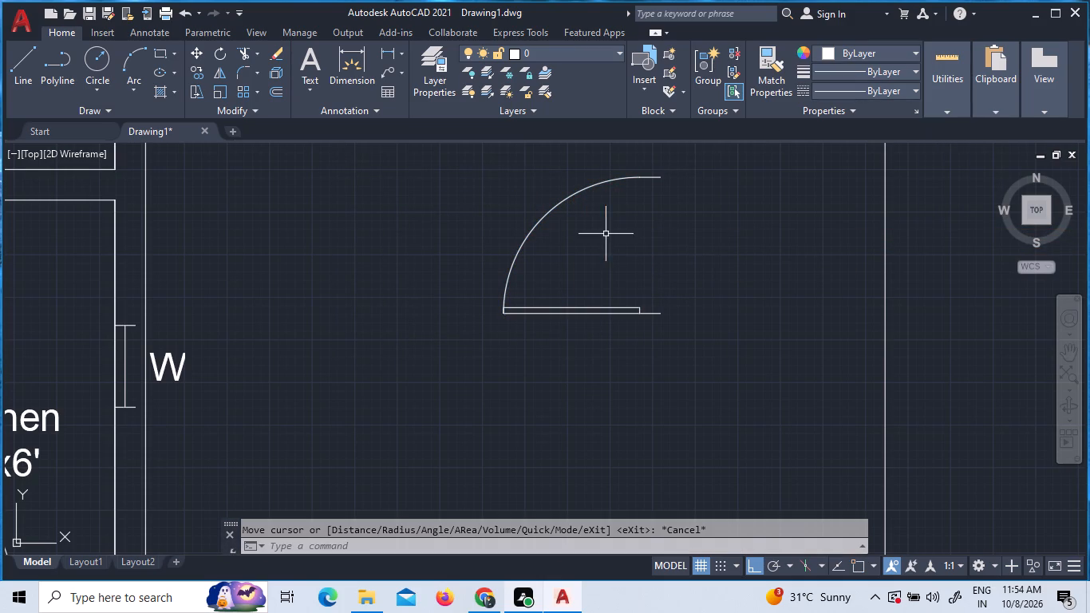
Copy the 3'-4" spare door, with Ortho off, into the west room near its bottom passage-side corner.
{"action": "left_click_drag", "start_coordinate": [682, 346], "coordinate": [669, 338]}
{"action": "left_click", "coordinate": [461, 246]}
{"action": "right_click", "coordinate": [461, 246]}
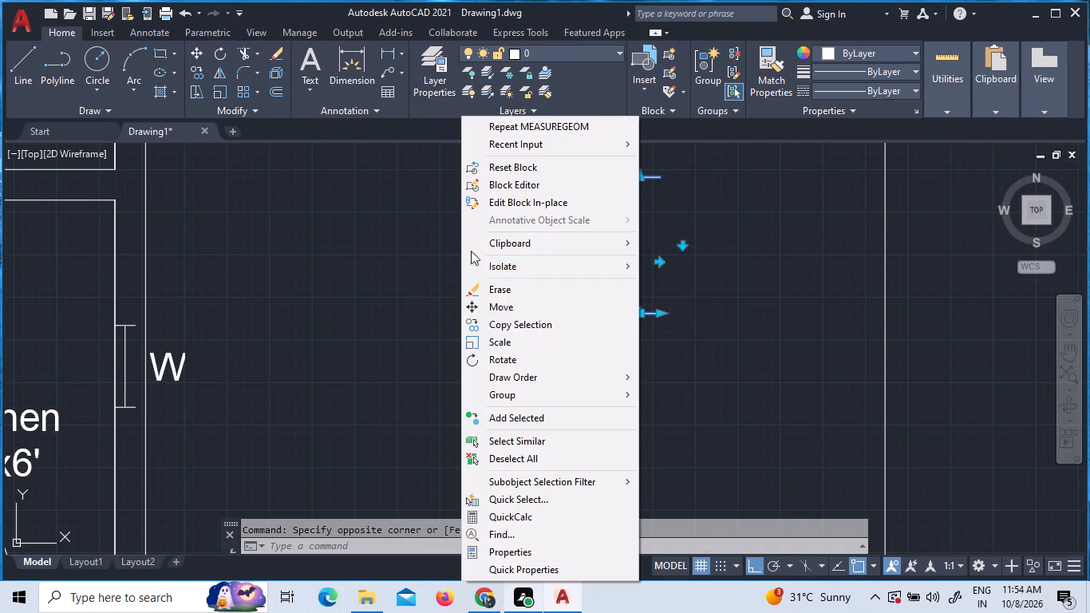
{"action": "left_click_drag", "start_coordinate": [554, 318], "coordinate": [558, 328]}
{"action": "left_click", "coordinate": [559, 329]}
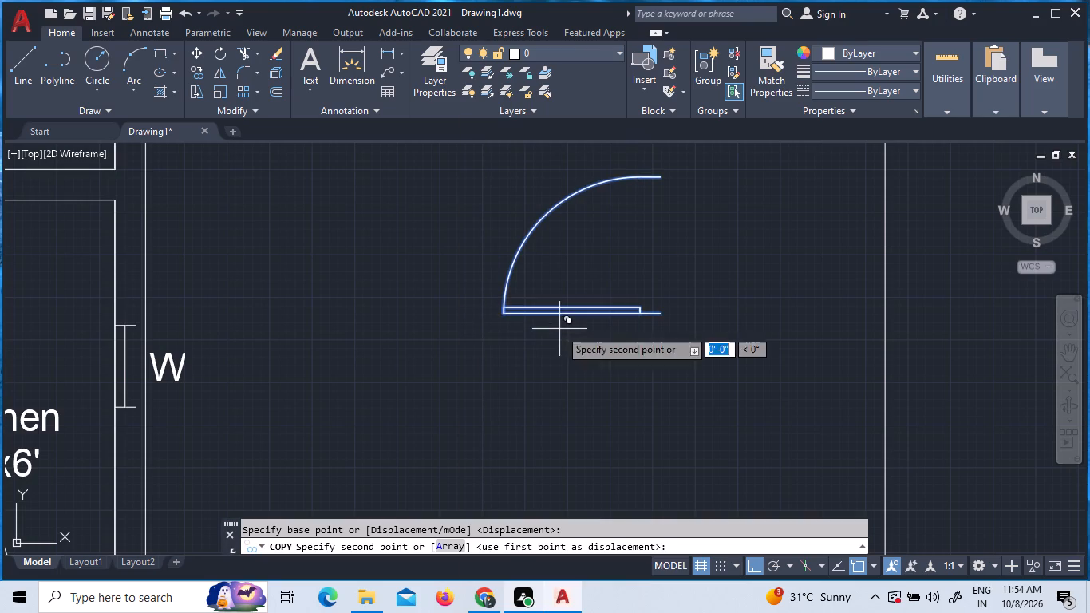
{"action": "scroll", "coordinate": [442, 397], "scroll_direction": "down", "scroll_amount": 6}
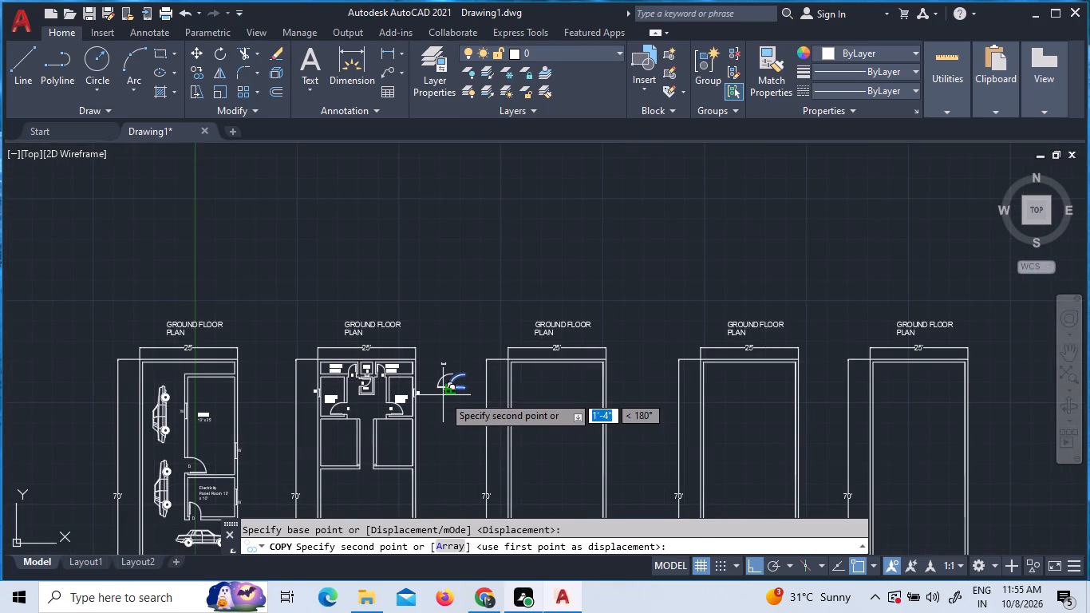
{"action": "key", "text": "F8"}
{"action": "scroll", "coordinate": [345, 498], "scroll_direction": "up", "scroll_amount": 2}
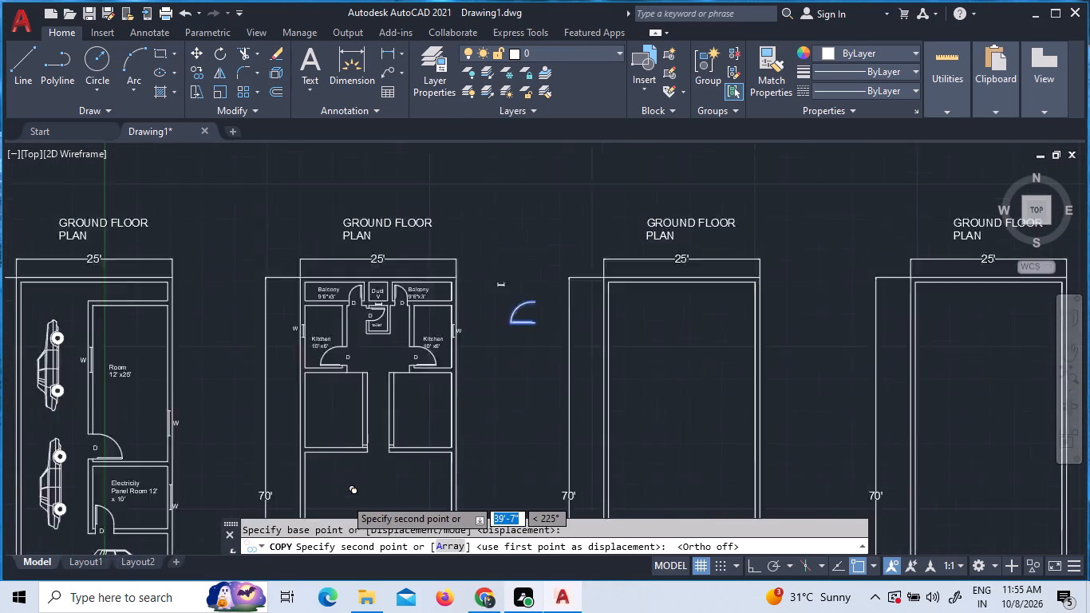
{"action": "scroll", "coordinate": [345, 497], "scroll_direction": "up", "scroll_amount": 2}
{"action": "scroll", "coordinate": [319, 226], "scroll_direction": "up", "scroll_amount": 2}
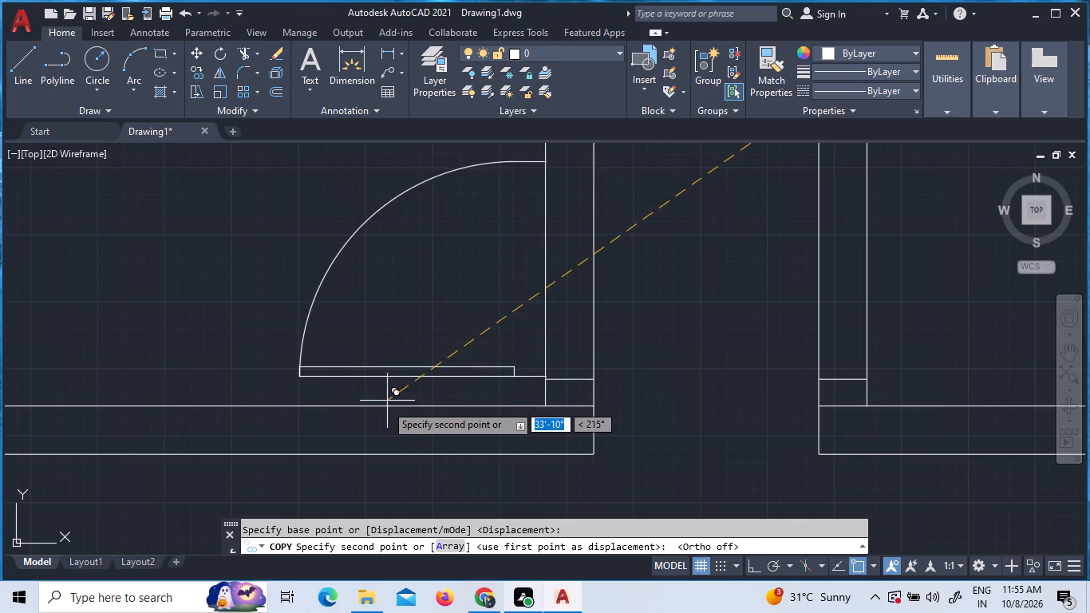
{"action": "left_click", "coordinate": [385, 403]}
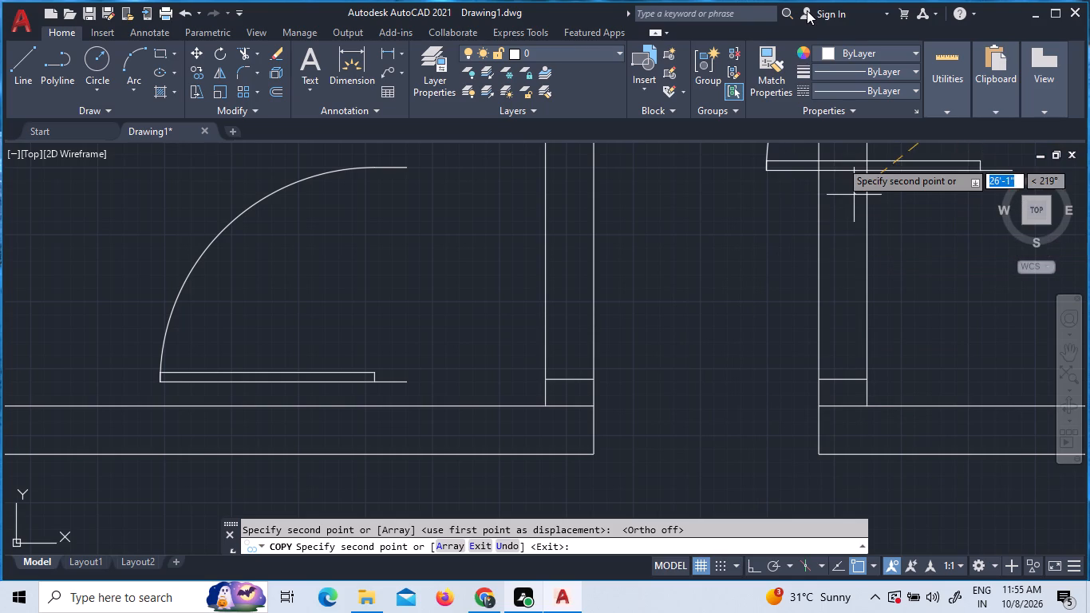
{"action": "key", "text": "Escape"}
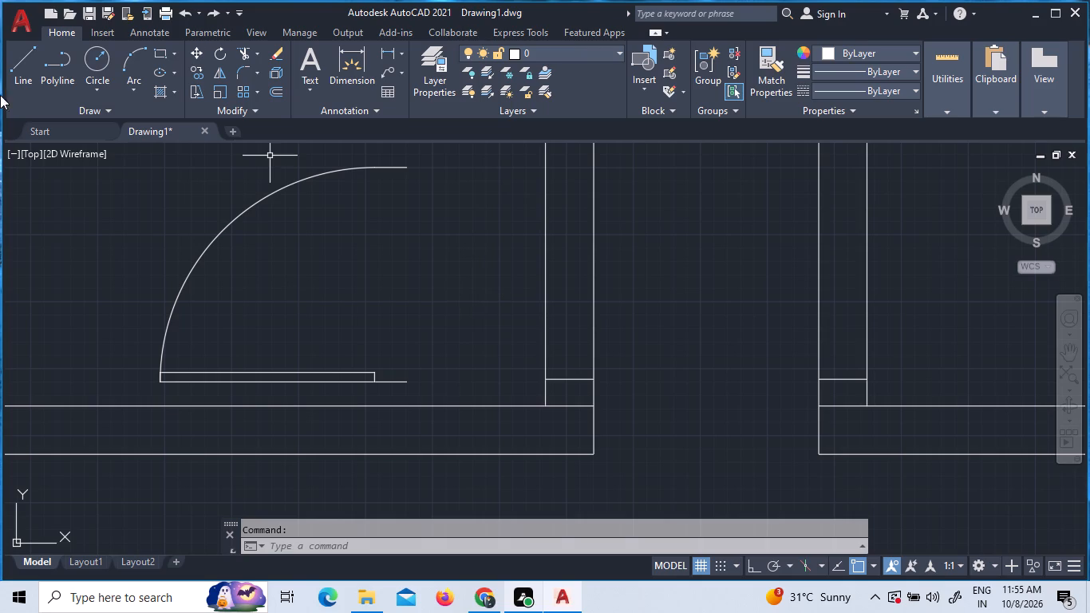
Move the west room's door by its lower frame endpoint onto the inner end of the short line across the passage-side wall.
{"action": "left_click", "coordinate": [316, 387]}
{"action": "left_click", "coordinate": [207, 323]}
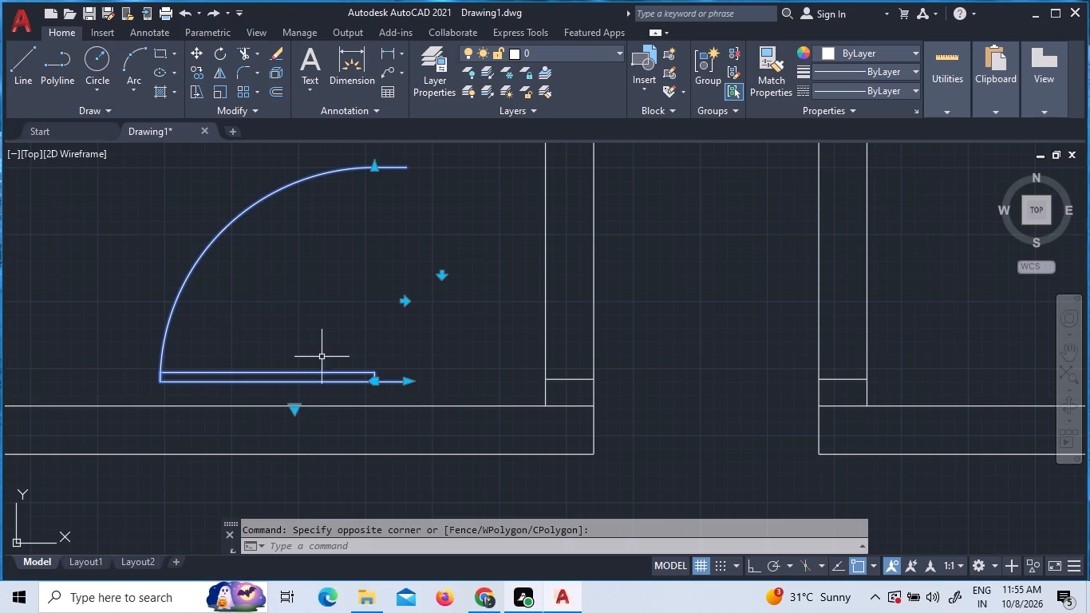
{"action": "key", "text": "m"}
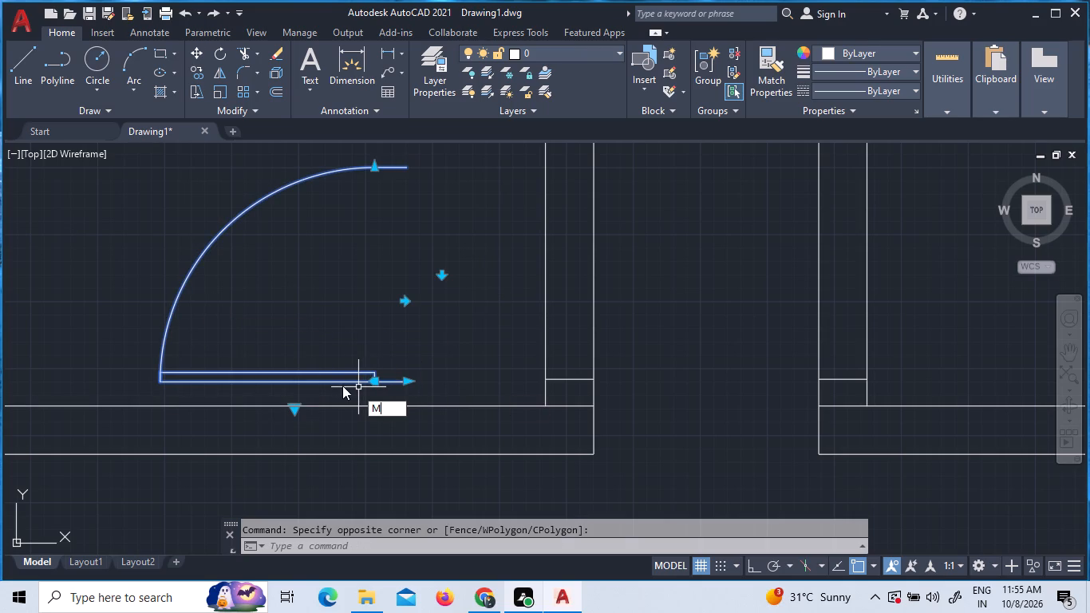
{"action": "key", "text": "o"}
{"action": "key", "text": "c"}
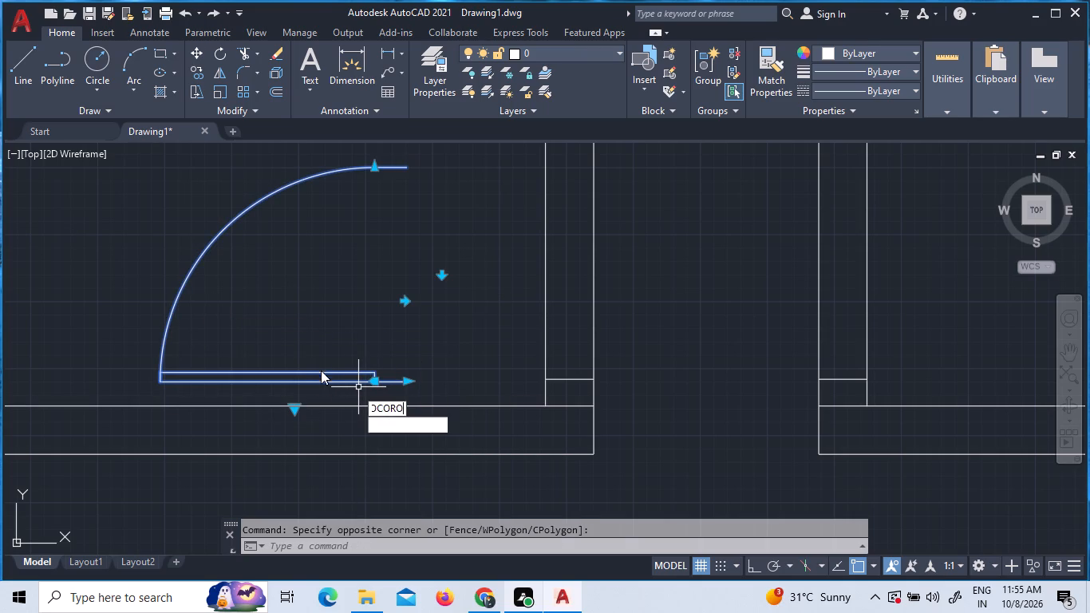
{"action": "key", "text": "BackSpace"}
{"action": "key", "text": "v"}
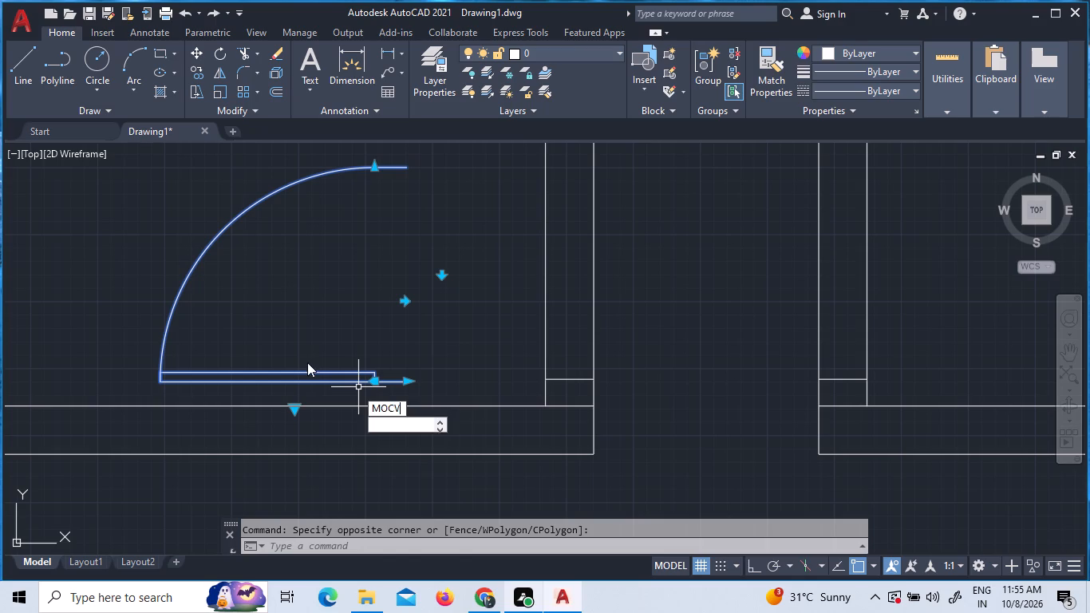
{"action": "key", "text": "BackSpace"}
{"action": "key", "text": "BackSpace"}
{"action": "key", "text": "v"}
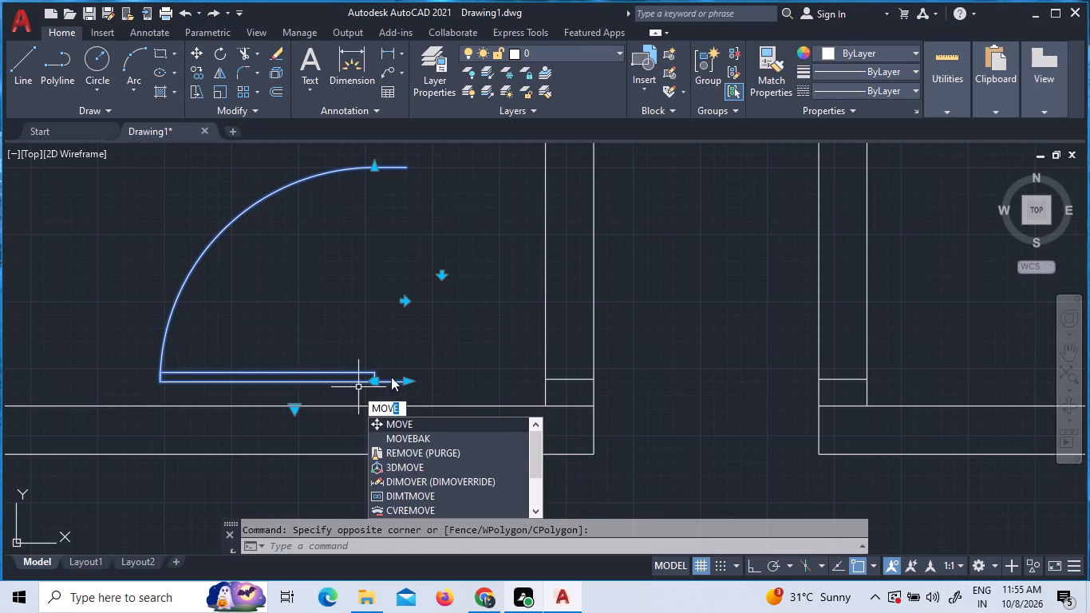
{"action": "left_click", "coordinate": [405, 421]}
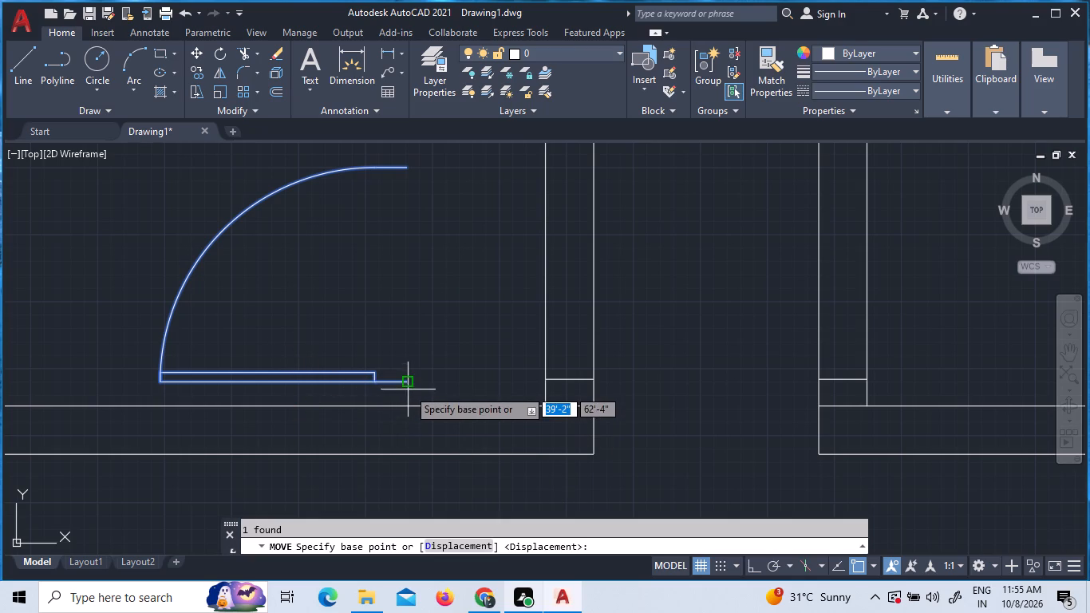
{"action": "left_click", "coordinate": [411, 384]}
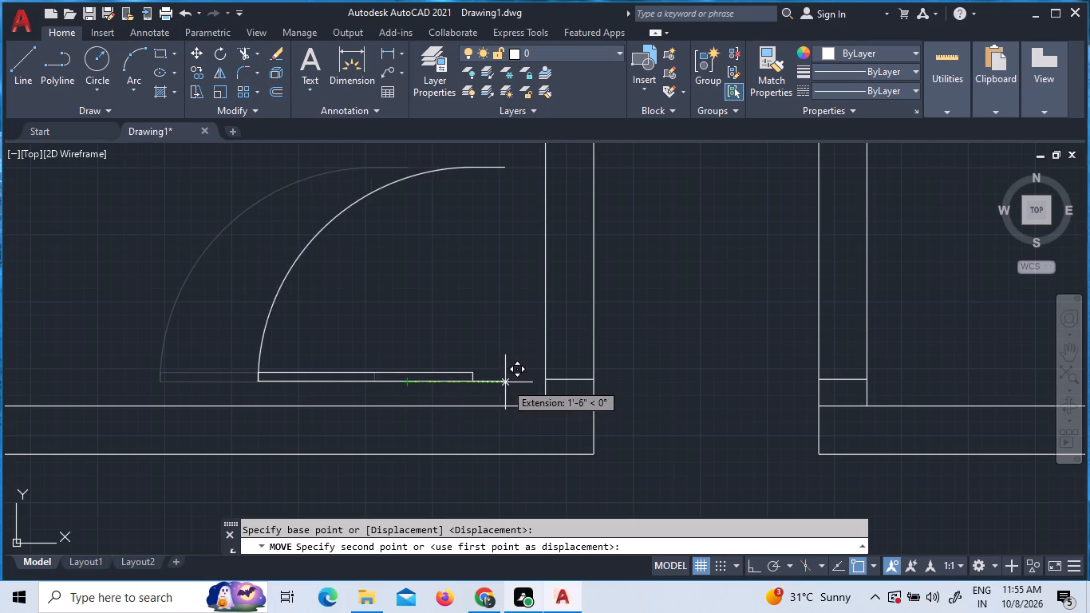
{"action": "left_click", "coordinate": [547, 379]}
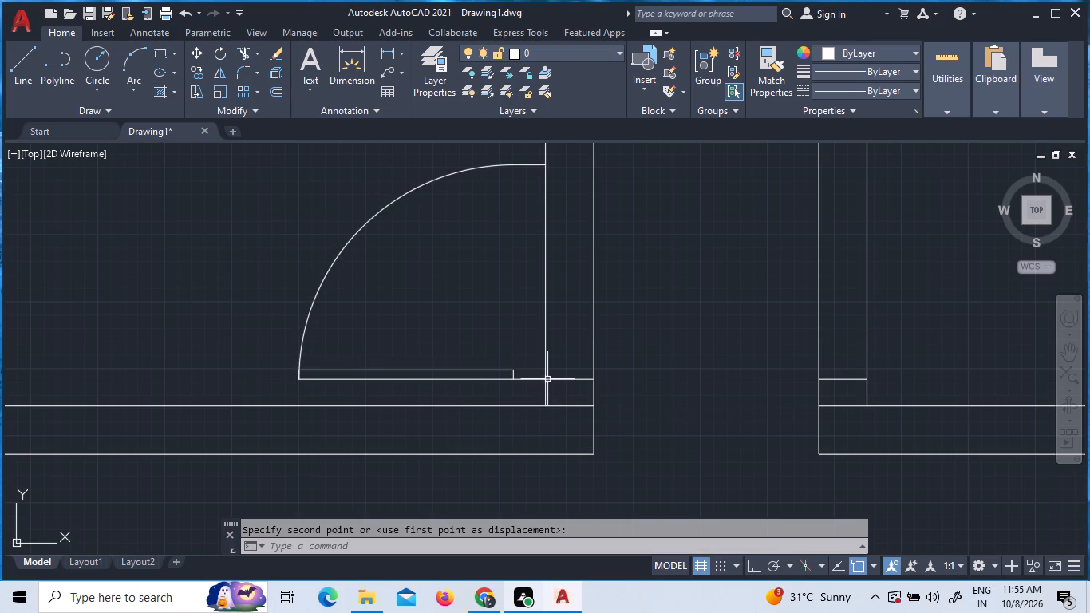
Flip the spare door block beside the plan horizontally so its leaf extends east from the hinge.
{"action": "scroll", "coordinate": [608, 385], "scroll_direction": "up", "scroll_amount": 4}
{"action": "scroll", "coordinate": [216, 365], "scroll_direction": "up", "scroll_amount": 3}
{"action": "scroll", "coordinate": [216, 365], "scroll_direction": "down", "scroll_amount": 9}
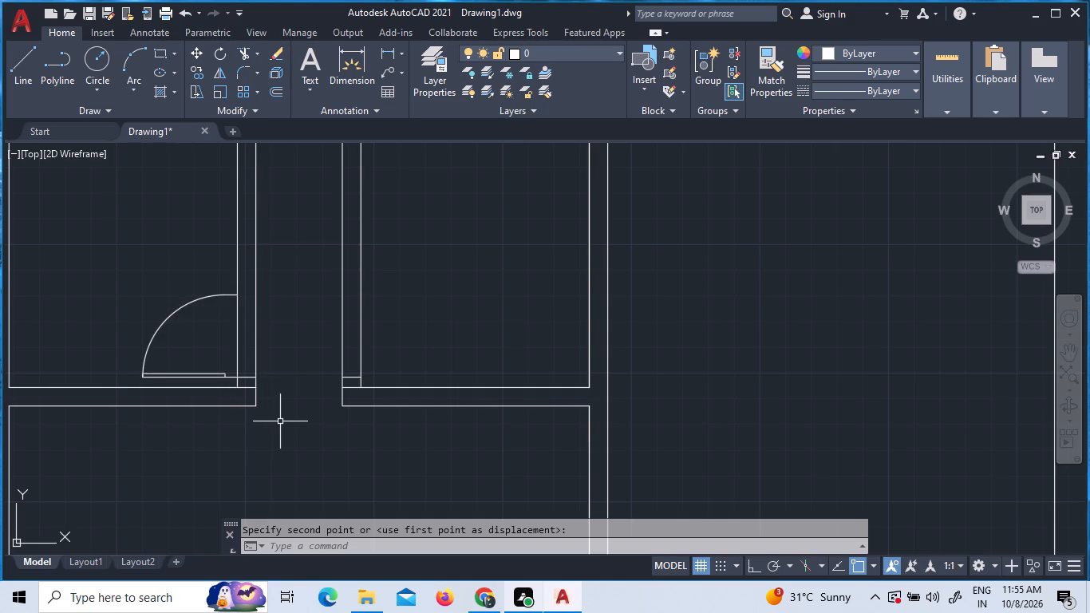
{"action": "scroll", "coordinate": [280, 421], "scroll_direction": "down", "scroll_amount": 2}
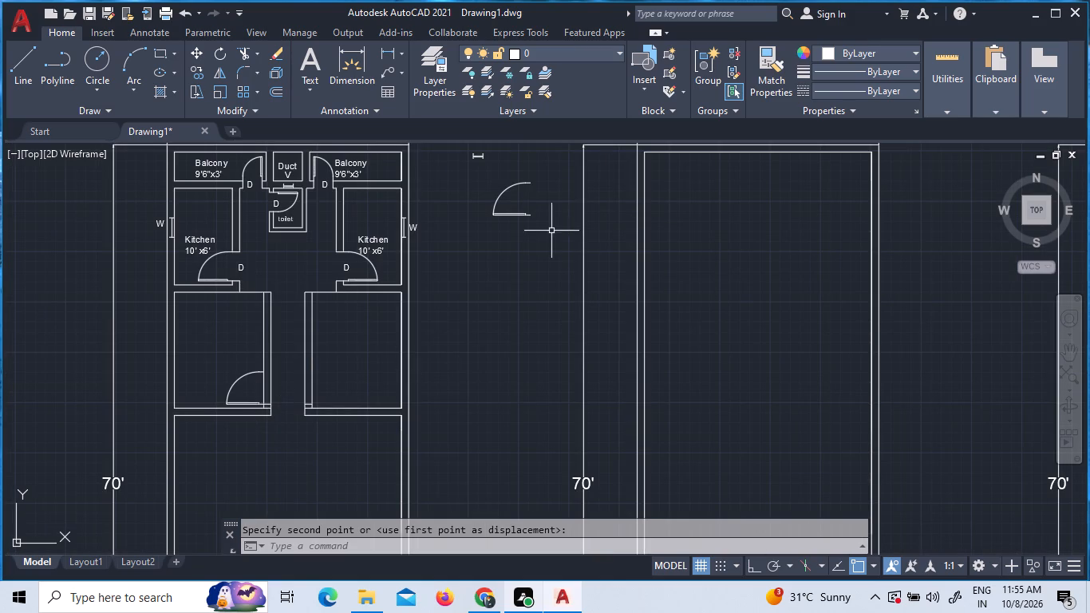
{"action": "left_click", "coordinate": [527, 216]}
{"action": "scroll", "coordinate": [539, 216], "scroll_direction": "up", "scroll_amount": 2}
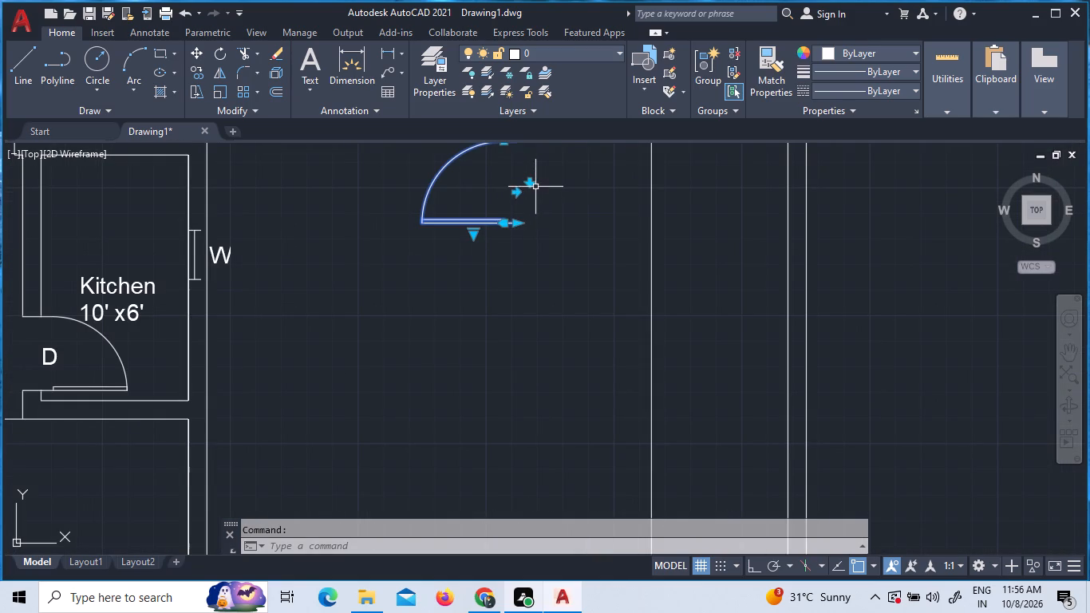
{"action": "left_click", "coordinate": [518, 192]}
Copy the flipped spare door into the east room near its bottom passage-side corner.
{"action": "right_click", "coordinate": [543, 222]}
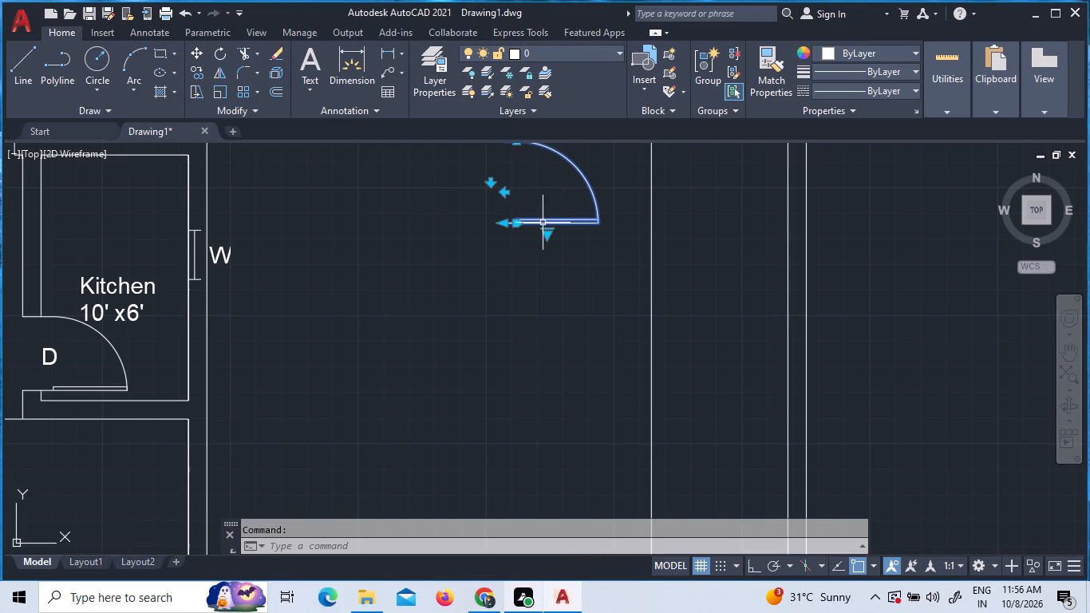
{"action": "left_click", "coordinate": [588, 316]}
{"action": "left_click", "coordinate": [563, 235]}
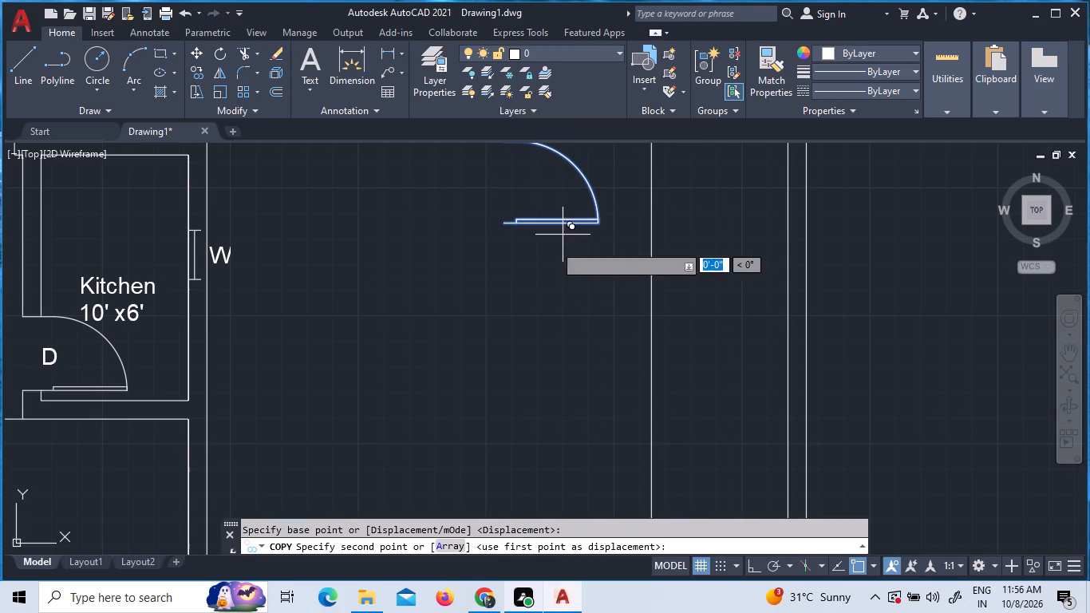
{"action": "scroll", "coordinate": [351, 356], "scroll_direction": "down", "scroll_amount": 5}
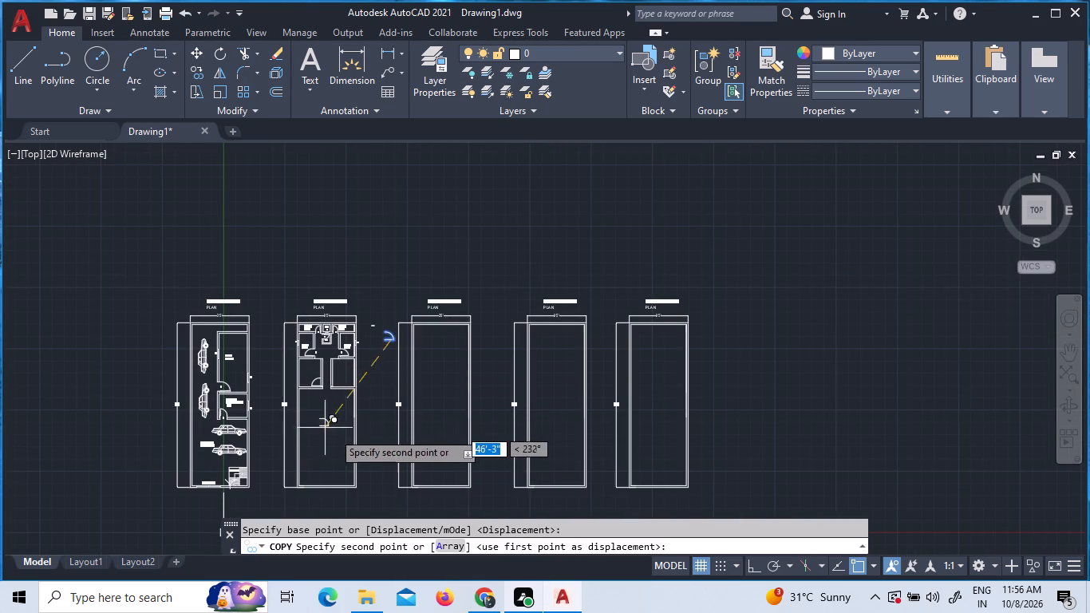
{"action": "scroll", "coordinate": [337, 394], "scroll_direction": "up", "scroll_amount": 9}
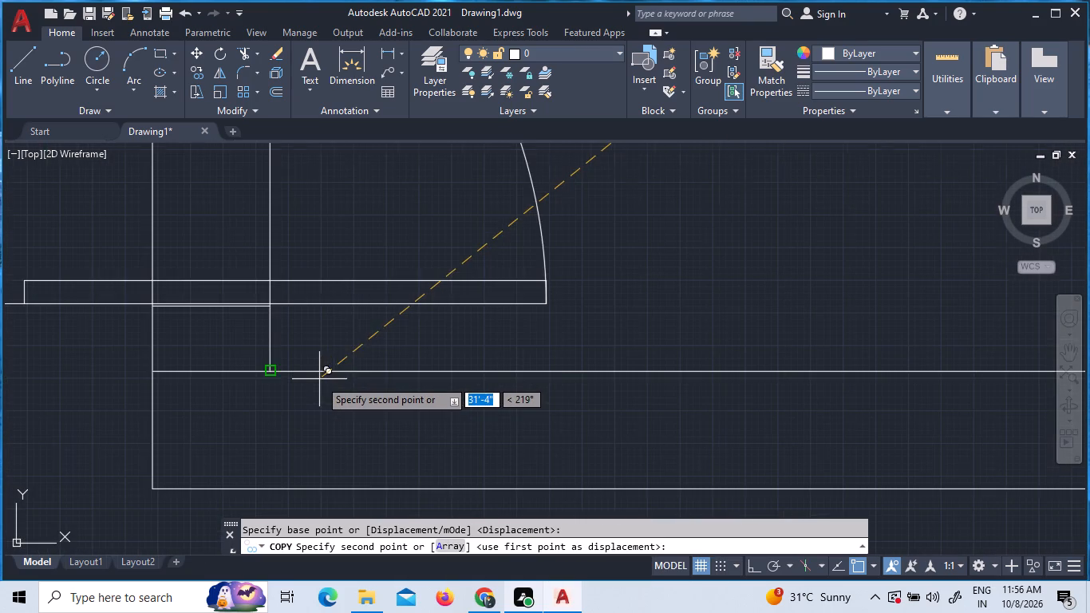
{"action": "left_click", "coordinate": [653, 382]}
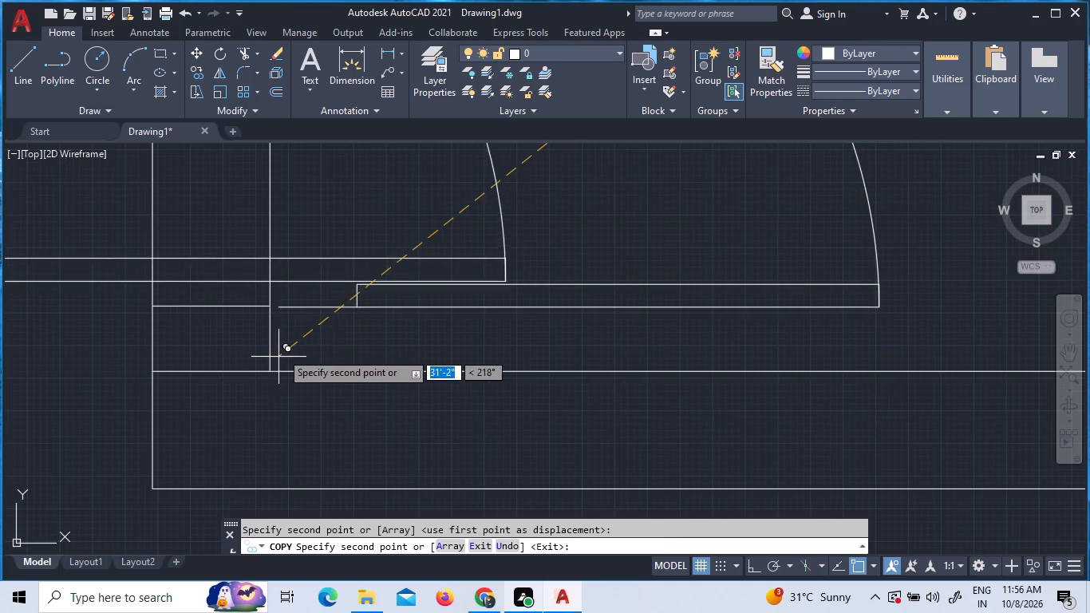
{"action": "key", "text": "Escape"}
Move the east room's door by its lower frame endpoint onto the inner end of the short line across the passage-side wall.
{"action": "scroll", "coordinate": [271, 318], "scroll_direction": "up", "scroll_amount": 5}
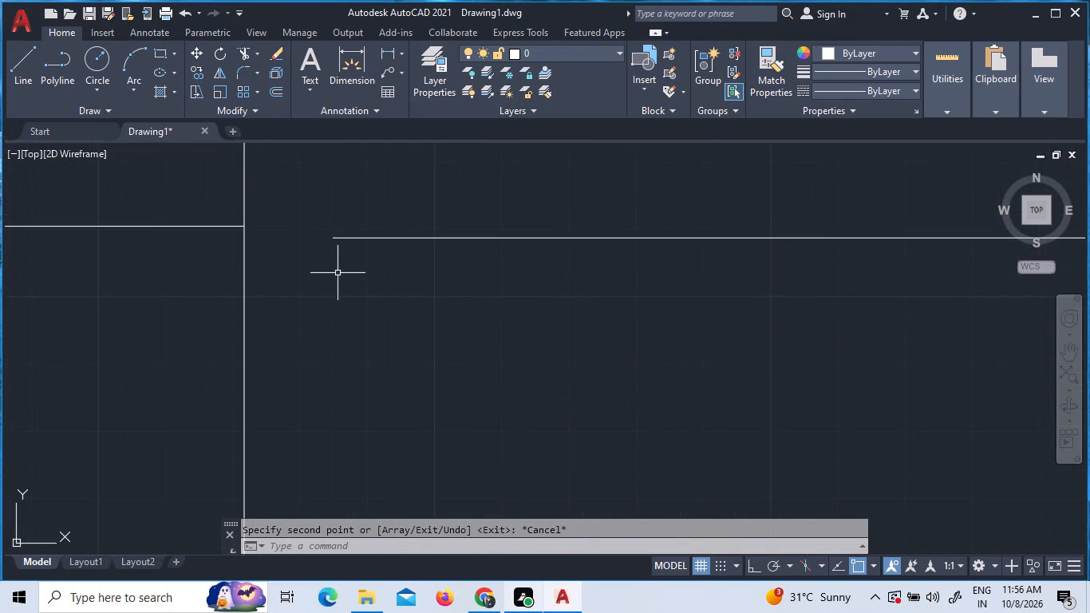
{"action": "left_click", "coordinate": [337, 239]}
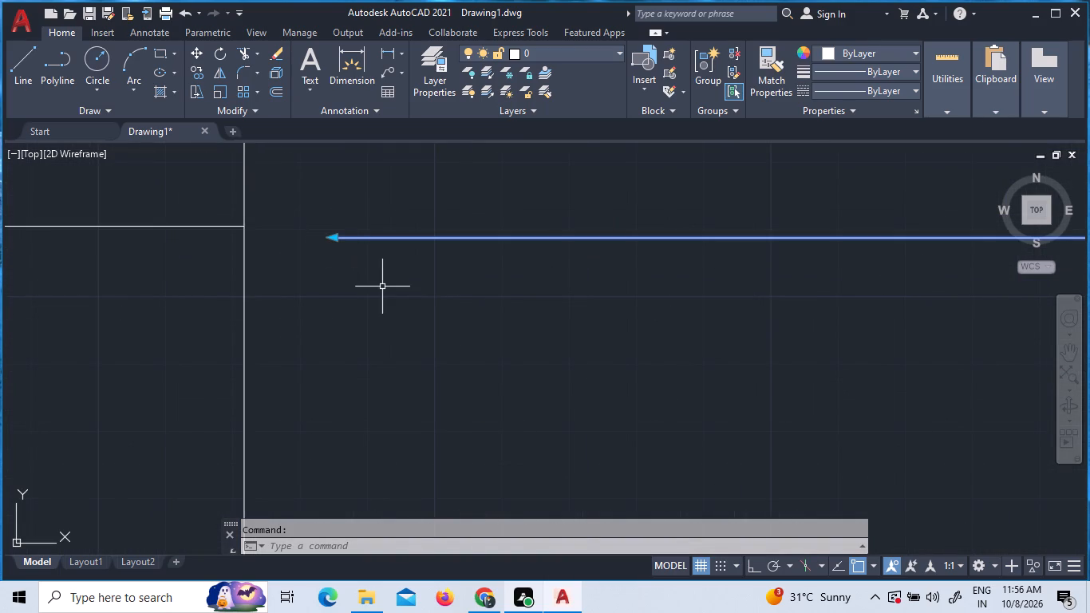
{"action": "type", "text": "MOVE"}
{"action": "key", "text": "Return"}
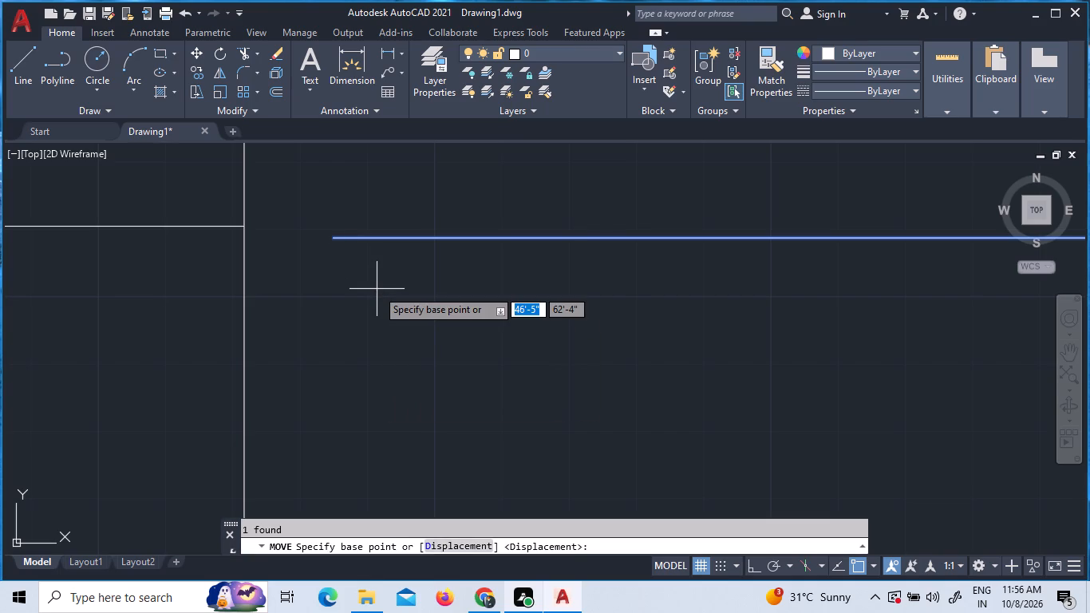
{"action": "left_click", "coordinate": [338, 239]}
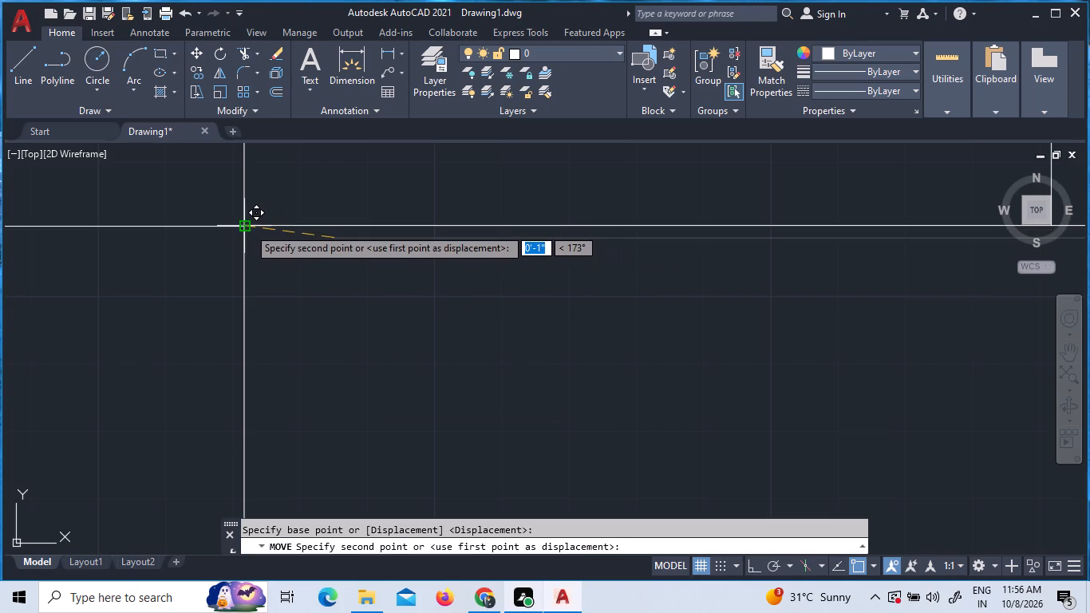
{"action": "left_click", "coordinate": [248, 227]}
Draw 9" lines, with Ortho on, across both passage-side walls from the upper frame ends of the west and east doors.
{"action": "scroll", "coordinate": [369, 333], "scroll_direction": "down", "scroll_amount": 2}
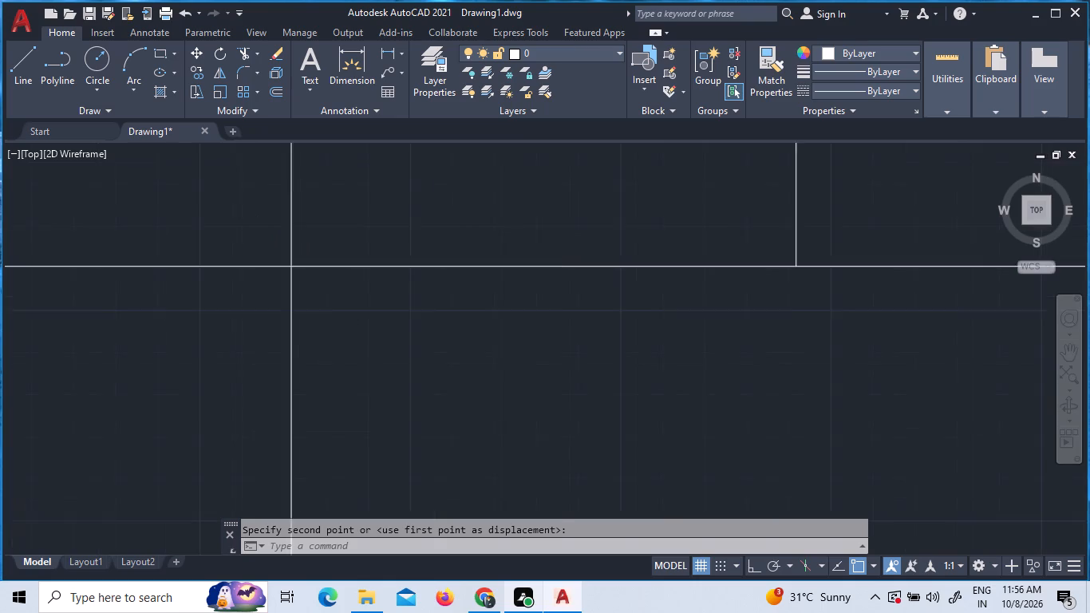
{"action": "scroll", "coordinate": [390, 364], "scroll_direction": "down", "scroll_amount": 4}
{"action": "scroll", "coordinate": [444, 417], "scroll_direction": "down", "scroll_amount": 2}
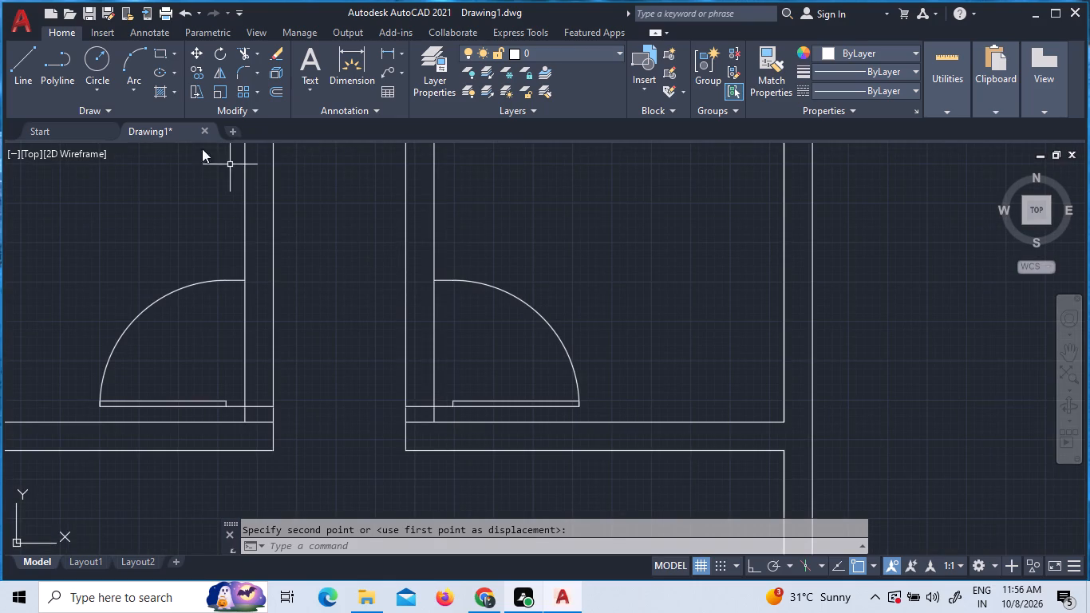
{"action": "left_click", "coordinate": [18, 77]}
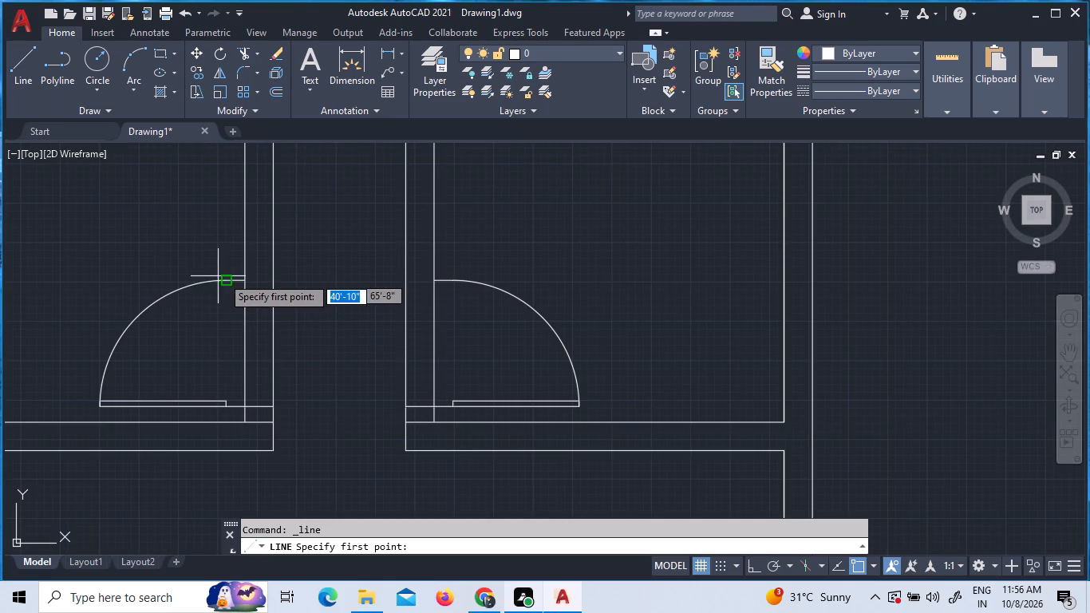
{"action": "left_click", "coordinate": [243, 283]}
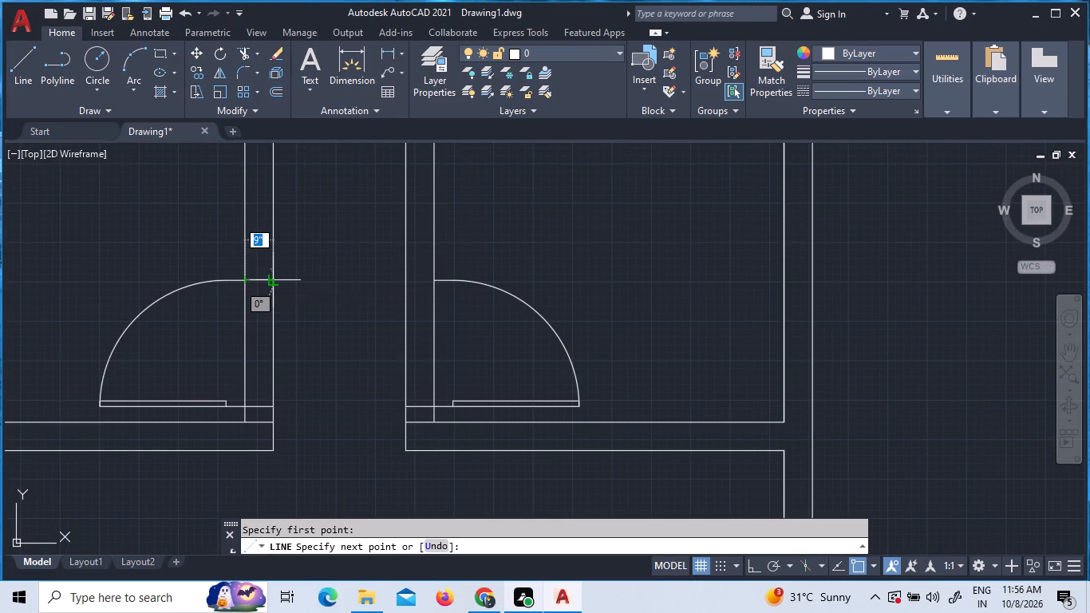
{"action": "key", "text": "F8"}
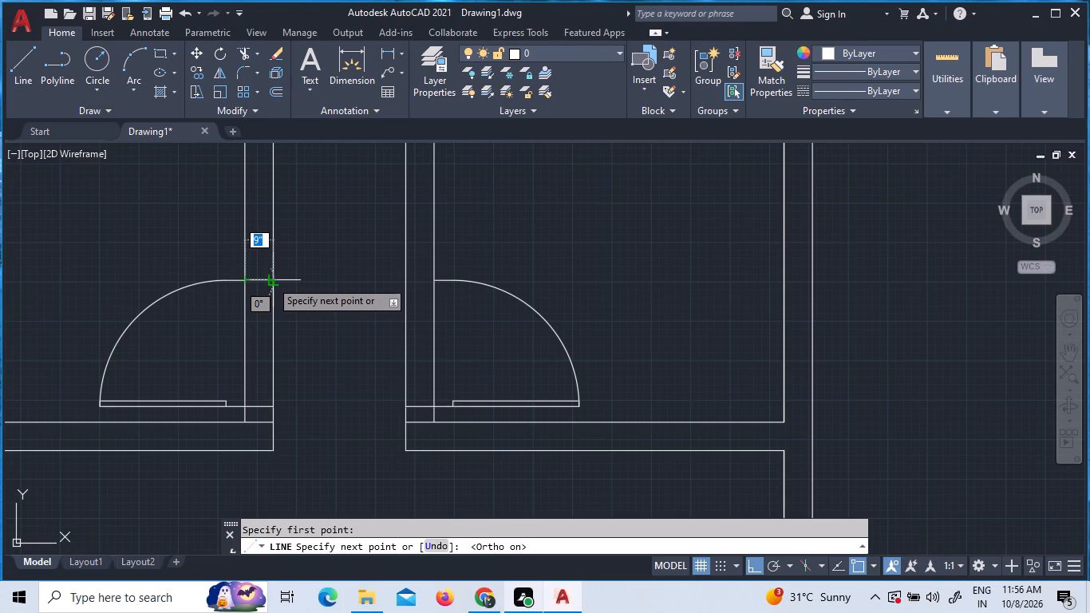
{"action": "left_click", "coordinate": [271, 280]}
{"action": "key", "text": "Escape"}
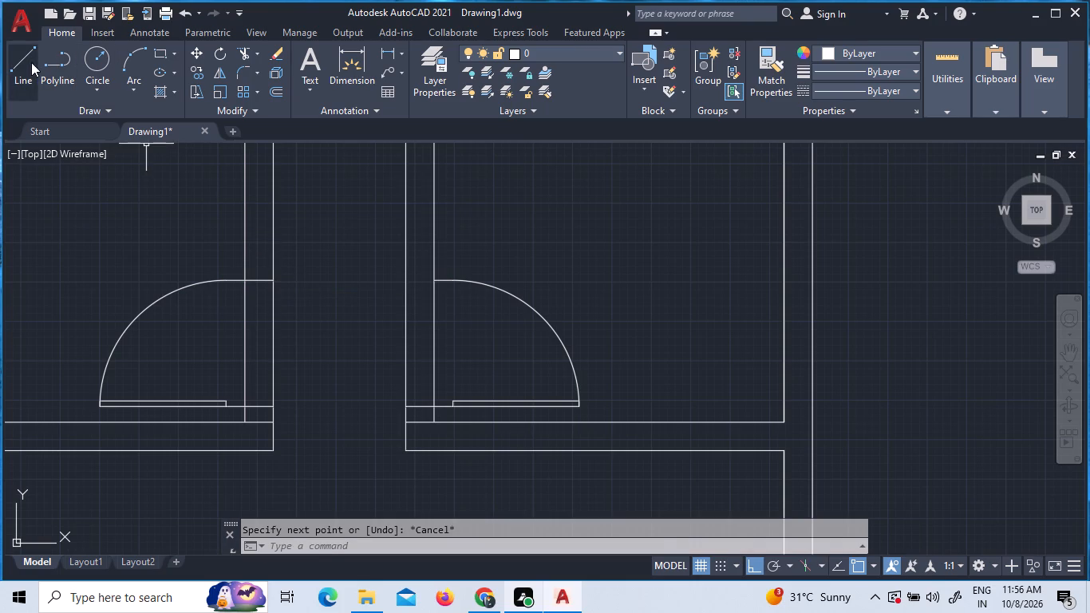
{"action": "left_click", "coordinate": [31, 62]}
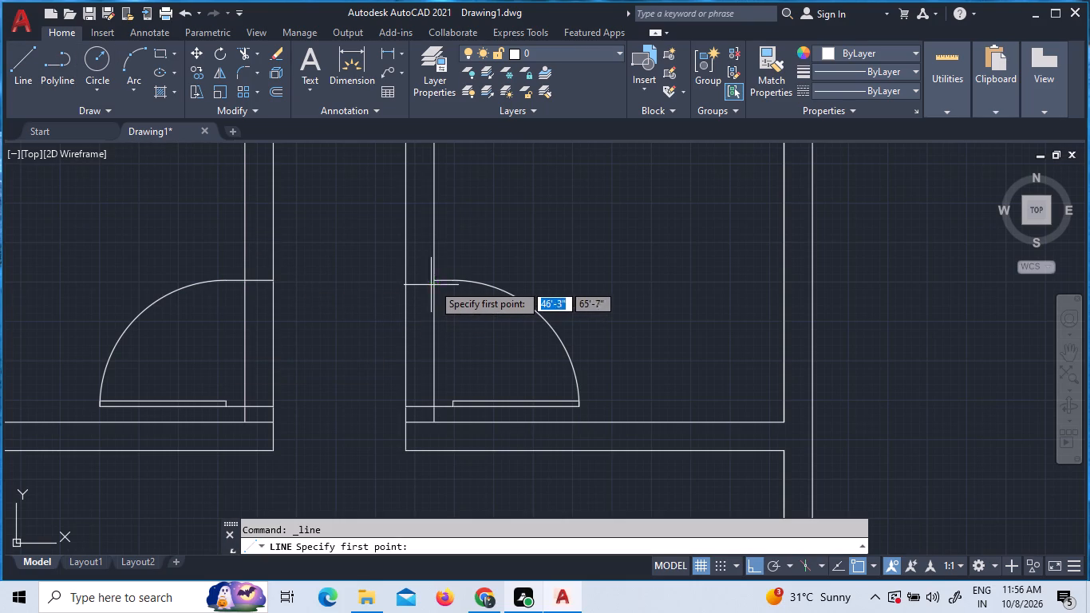
{"action": "left_click", "coordinate": [432, 283]}
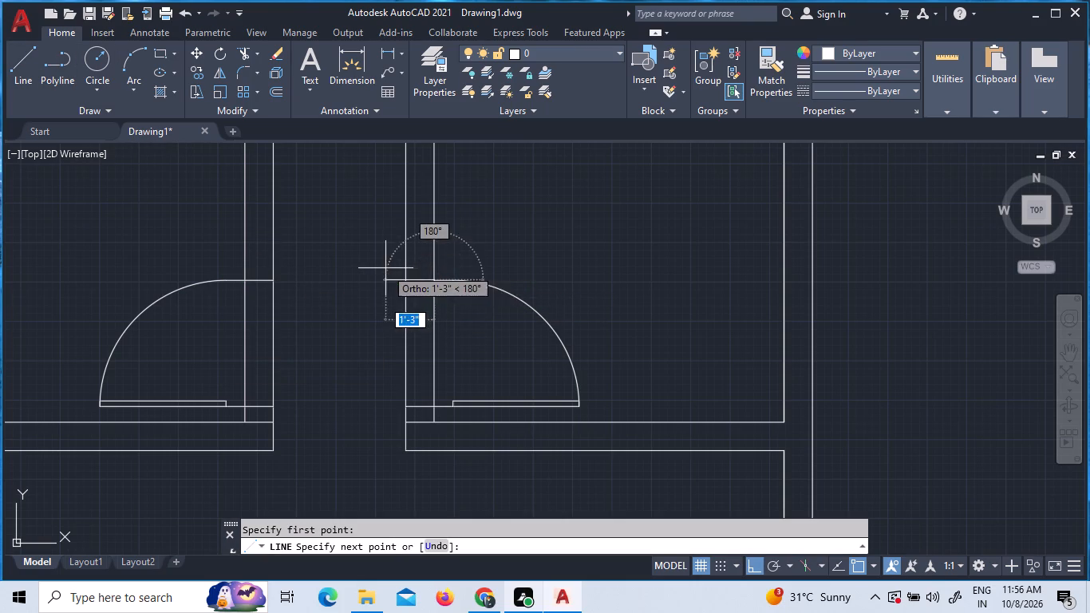
{"action": "left_click", "coordinate": [408, 277]}
{"action": "key", "text": "Escape"}
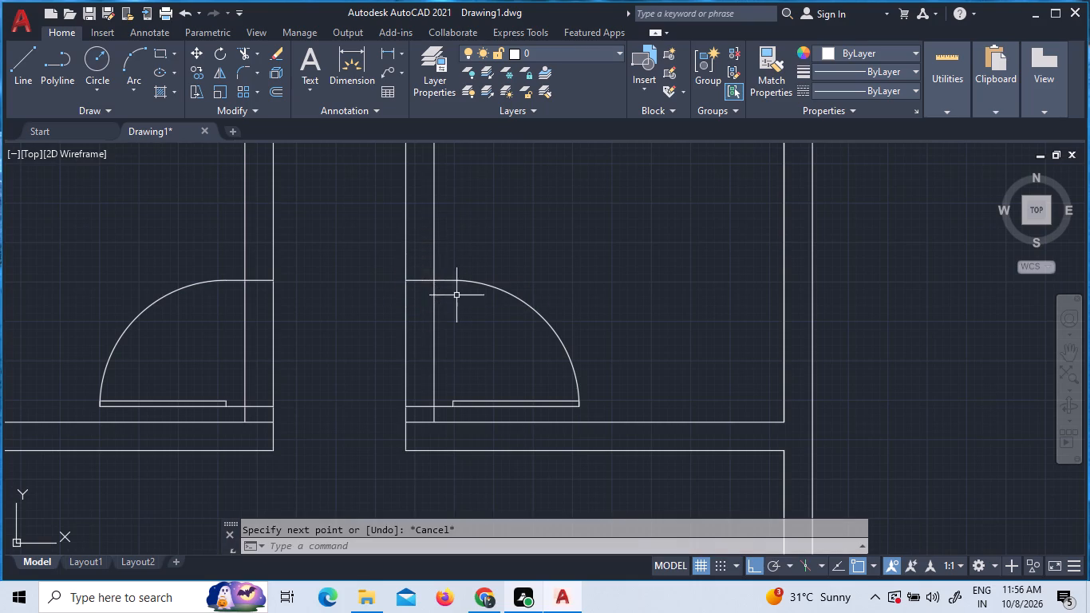
Trim the wall lines inside both door openings and the leftover segments where the passage-side walls meet the rooms' bottom wall.
{"action": "scroll", "coordinate": [396, 322], "scroll_direction": "up", "scroll_amount": 4}
{"action": "scroll", "coordinate": [527, 340], "scroll_direction": "down", "scroll_amount": 2}
{"action": "scroll", "coordinate": [518, 180], "scroll_direction": "up", "scroll_amount": 1}
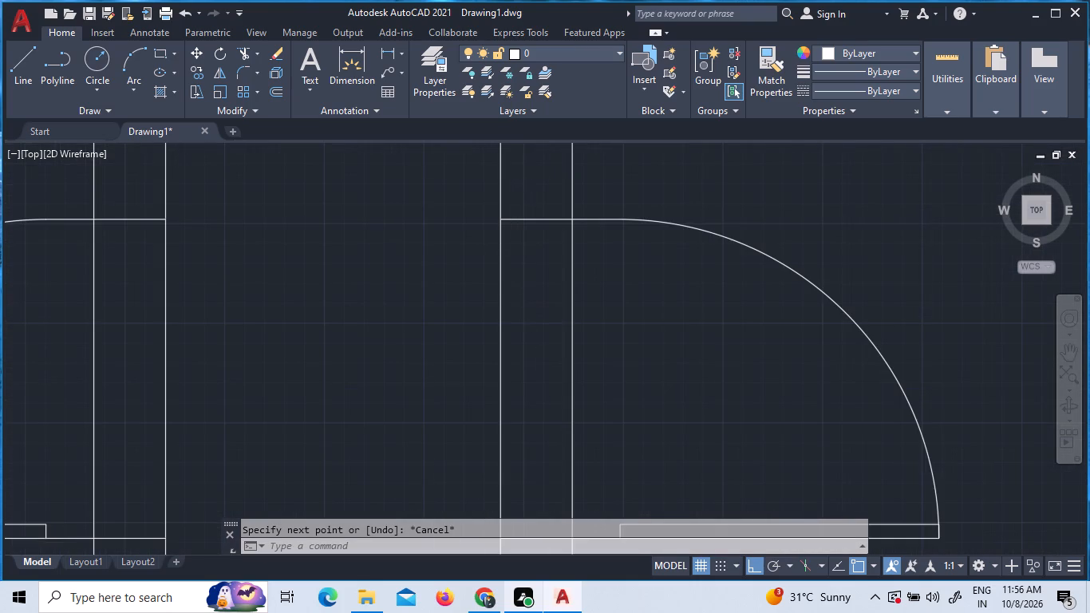
{"action": "scroll", "coordinate": [515, 186], "scroll_direction": "down", "scroll_amount": 3}
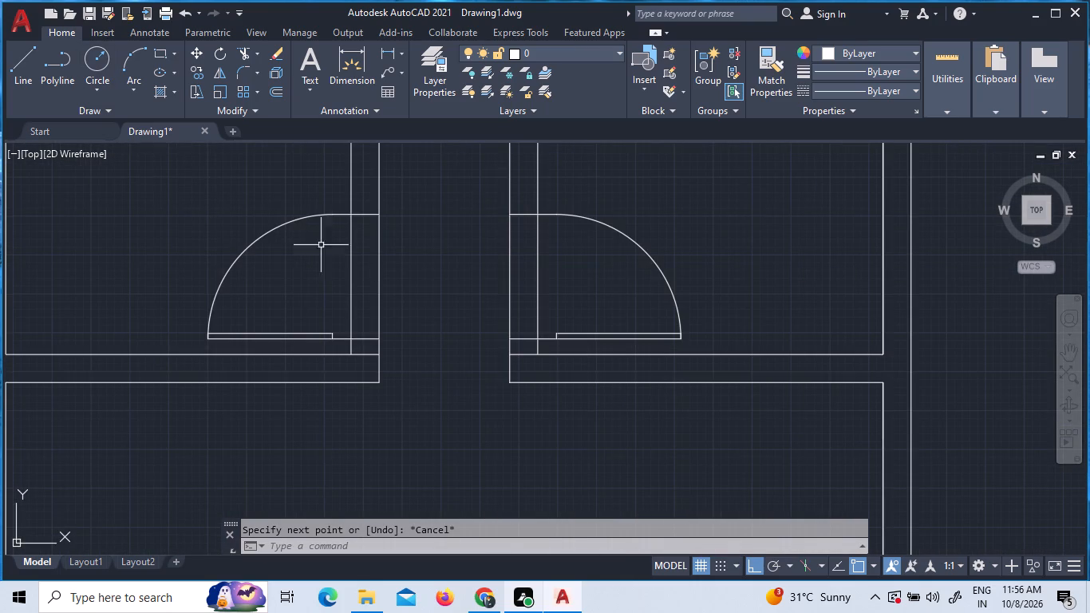
{"action": "key", "text": "t"}
{"action": "key", "text": "r"}
{"action": "key", "text": "space"}
{"action": "left_click_drag", "start_coordinate": [416, 287], "coordinate": [362, 269]}
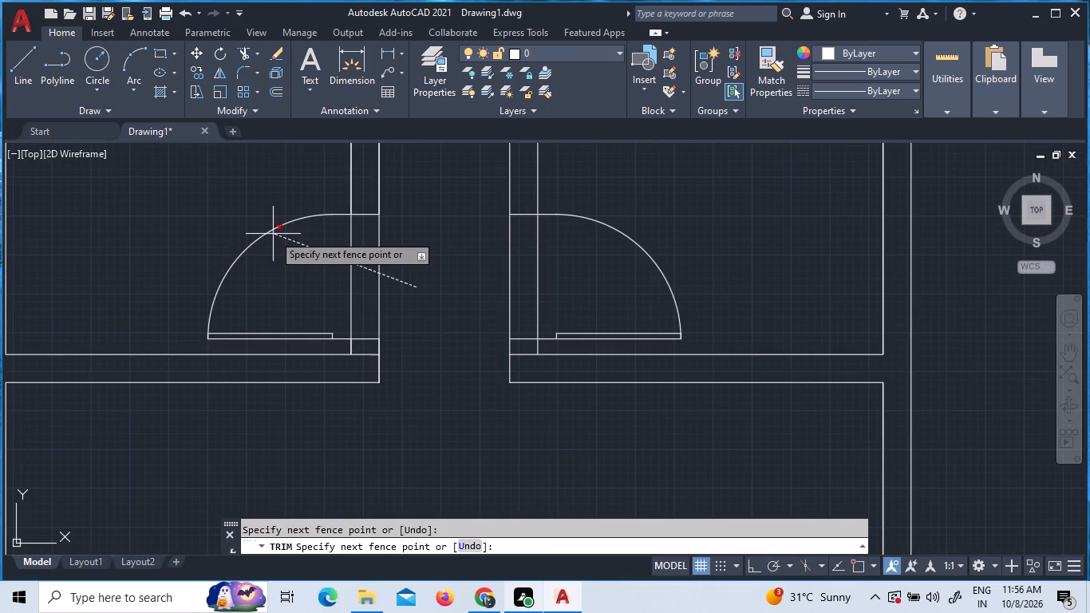
{"action": "left_click", "coordinate": [315, 247]}
{"action": "left_click_drag", "start_coordinate": [570, 285], "coordinate": [556, 286]}
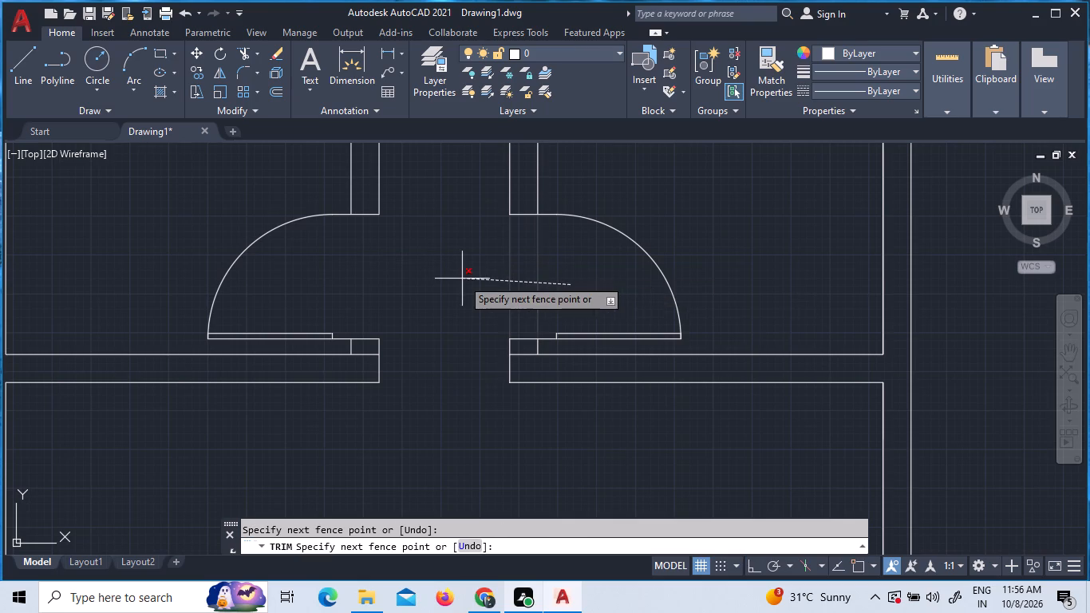
{"action": "left_click", "coordinate": [462, 279]}
{"action": "left_click", "coordinate": [524, 354]}
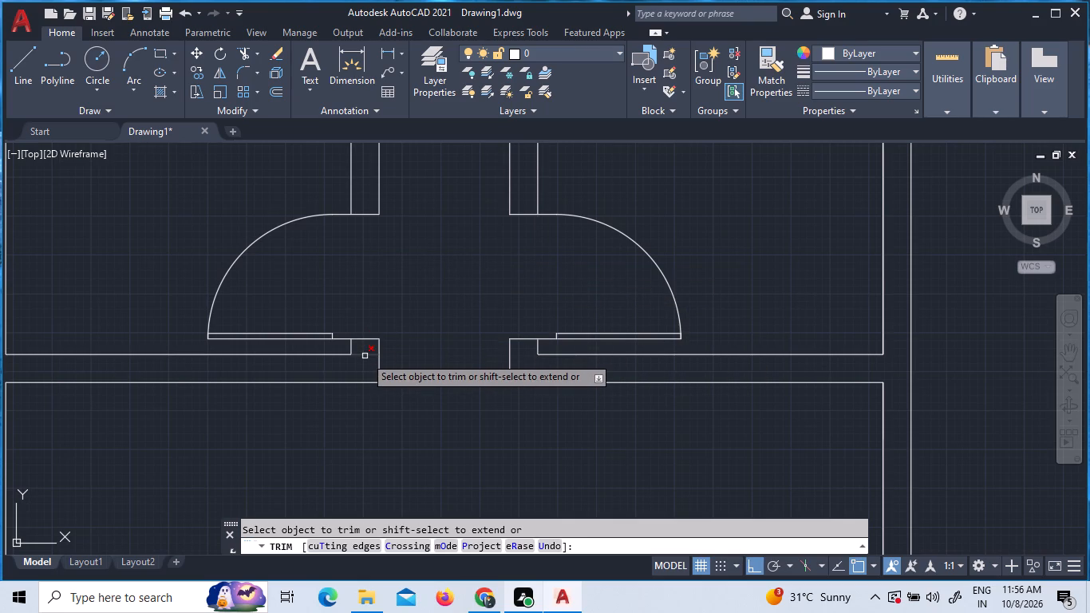
{"action": "left_click", "coordinate": [365, 356]}
{"action": "scroll", "coordinate": [499, 326], "scroll_direction": "down", "scroll_amount": 3}
{"action": "key", "text": "Escape"}
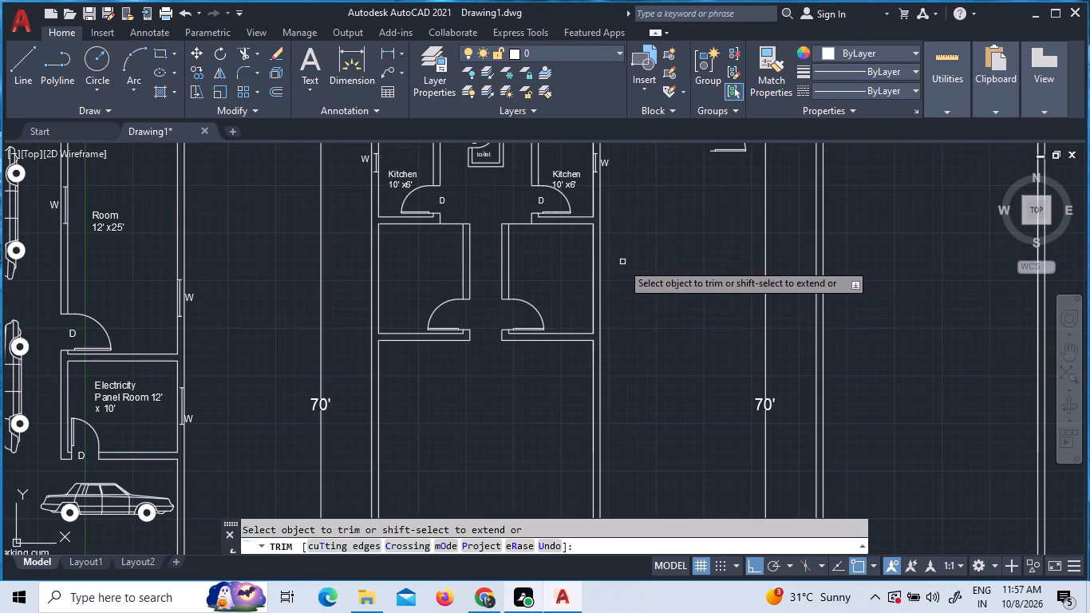
Copy the east kitchen door's D label, with Ortho off, to the new doors of the east and west rooms.
{"action": "left_click", "coordinate": [543, 204]}
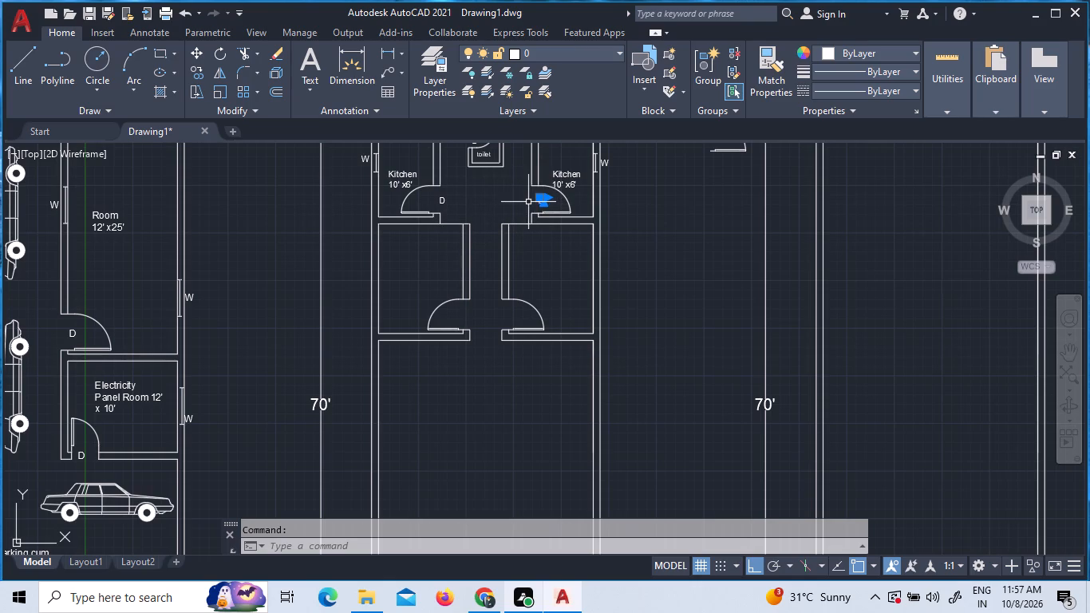
{"action": "right_click", "coordinate": [495, 210]}
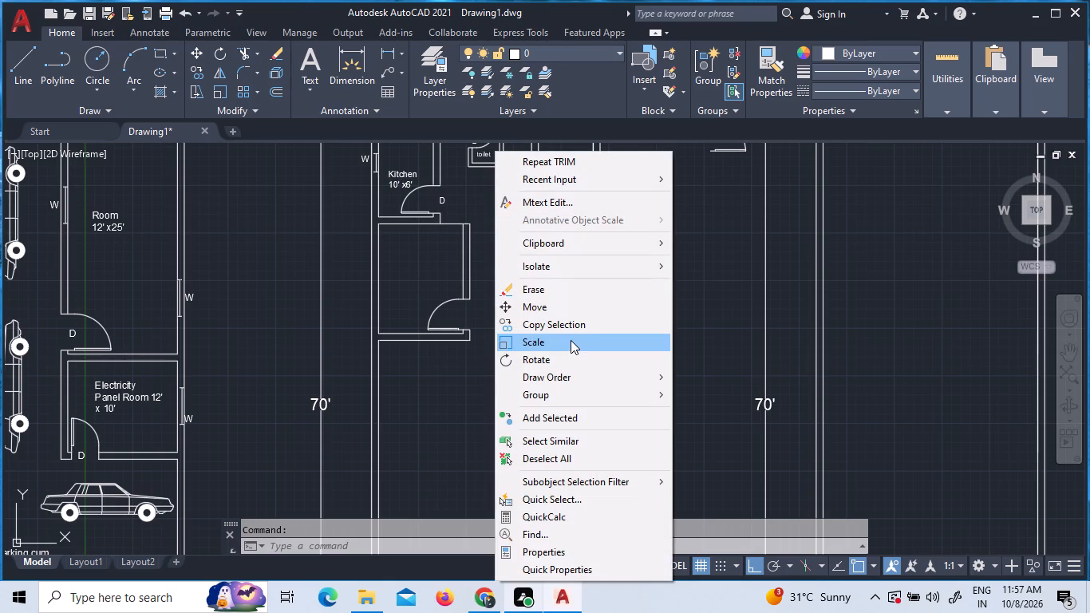
{"action": "left_click", "coordinate": [570, 322]}
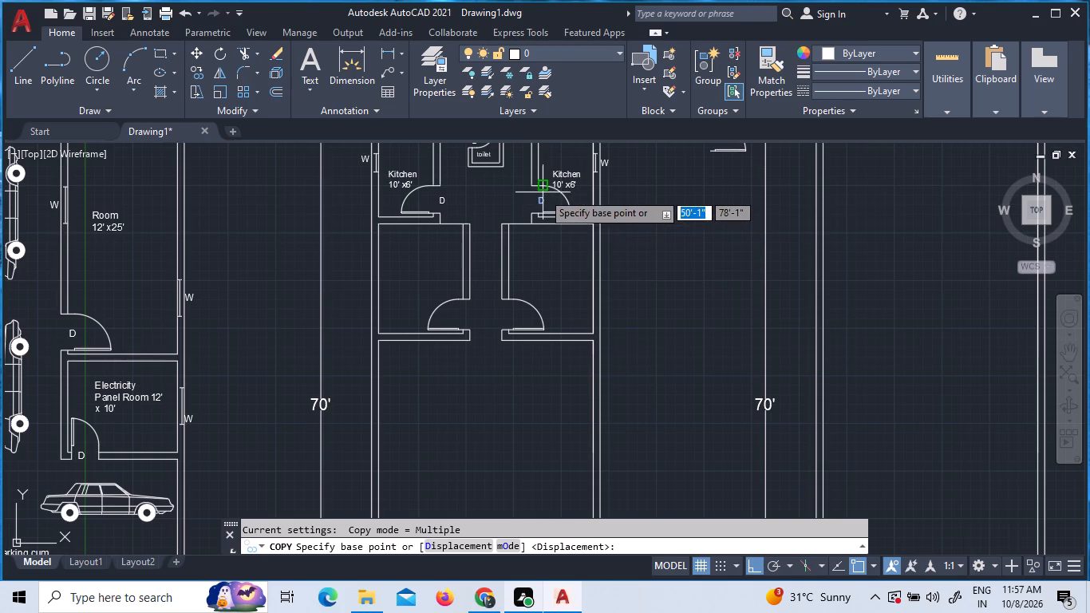
{"action": "left_click", "coordinate": [540, 196]}
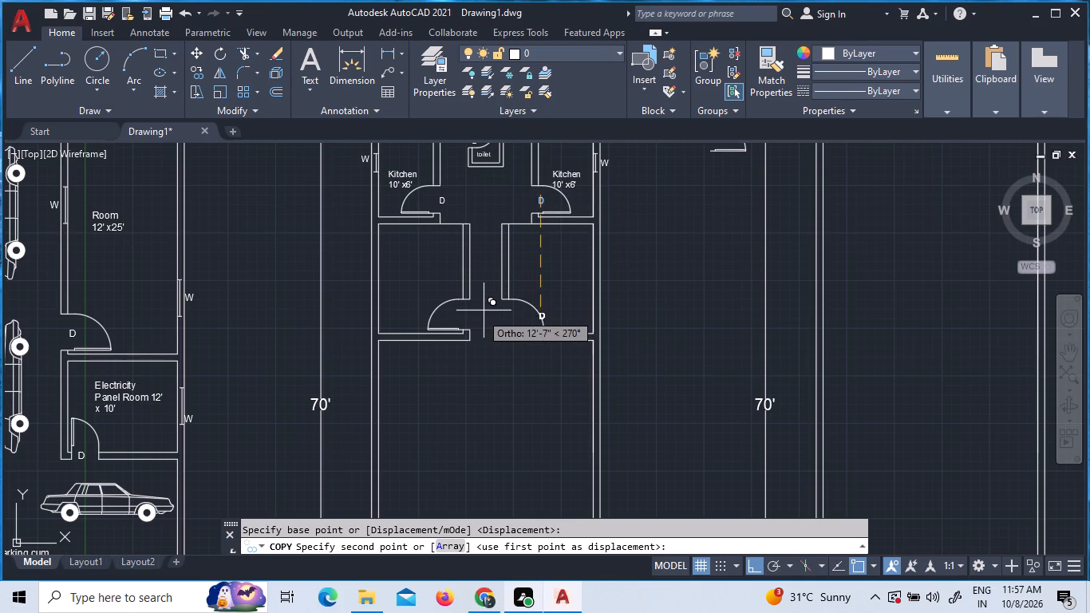
{"action": "key", "text": "F8"}
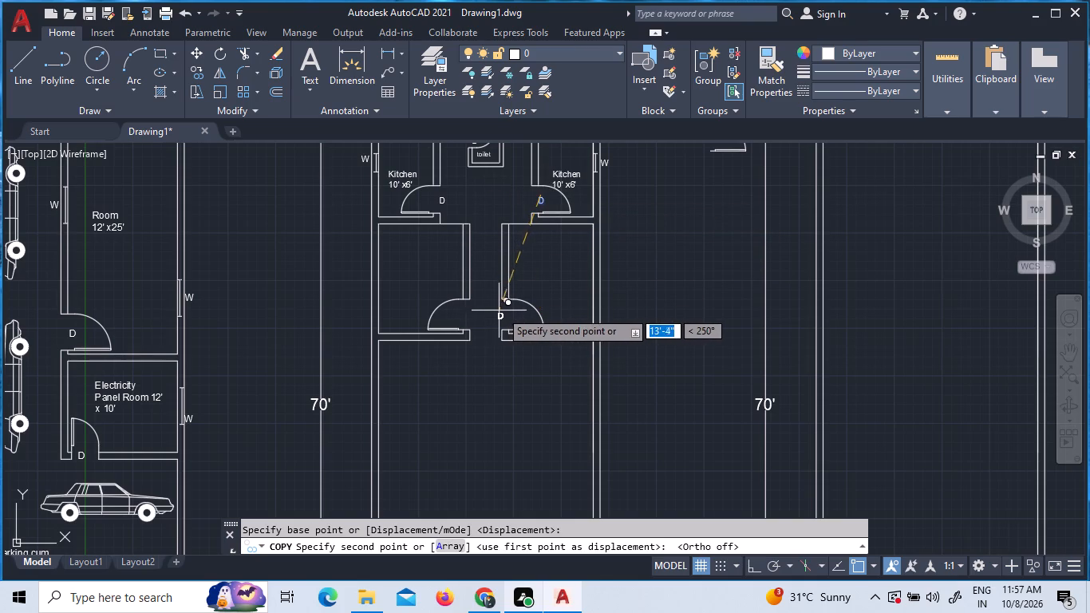
{"action": "left_click", "coordinate": [510, 307]}
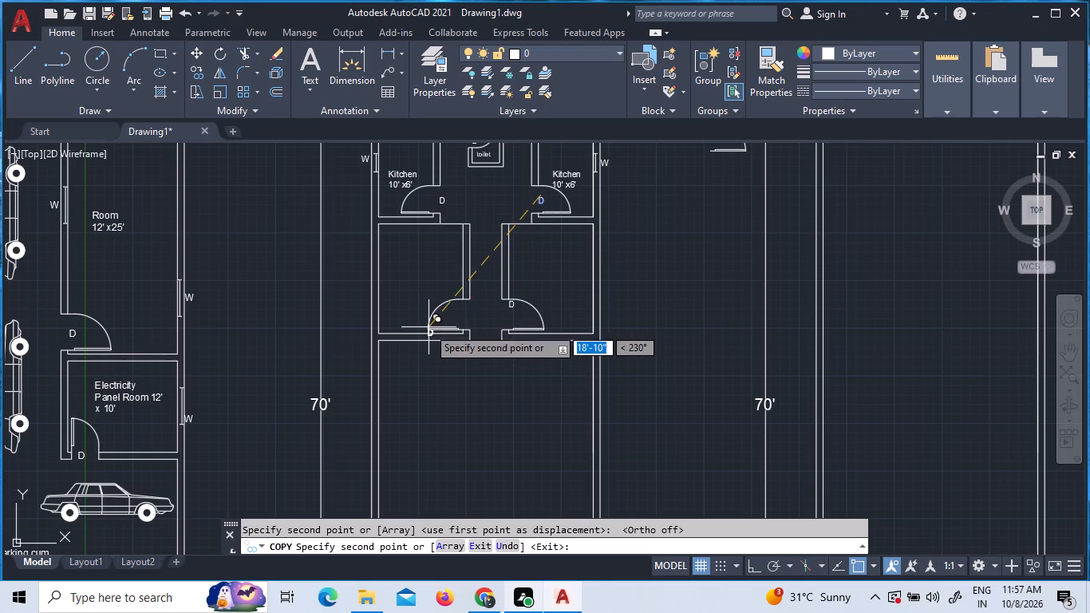
{"action": "left_click", "coordinate": [466, 309]}
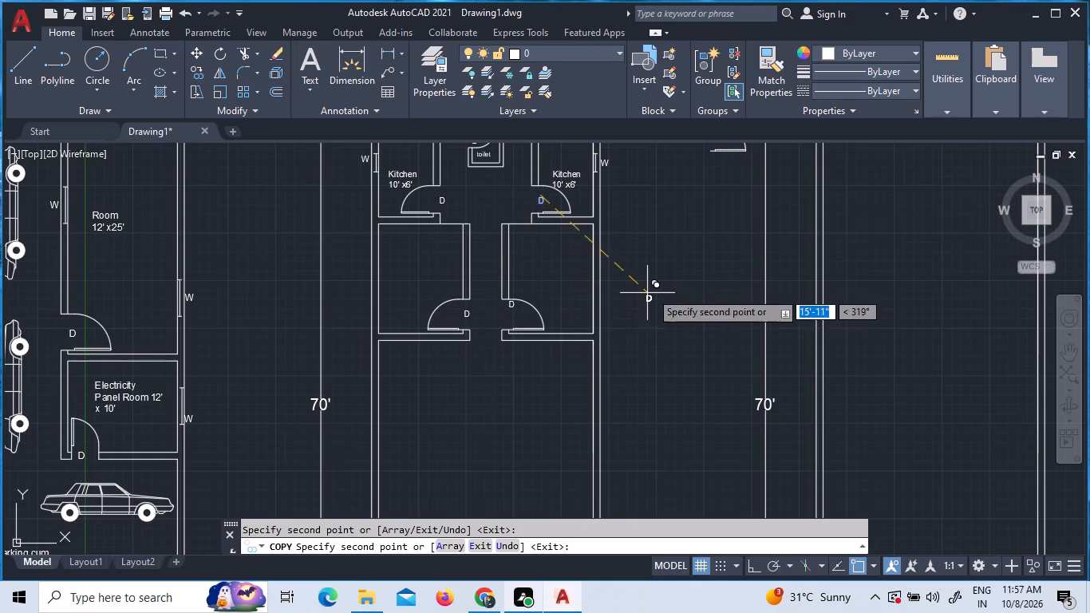
{"action": "key", "text": "Escape"}
Move the east room door's D label about 1'-6" straight down within the door opening.
{"action": "scroll", "coordinate": [509, 312], "scroll_direction": "up", "scroll_amount": 2}
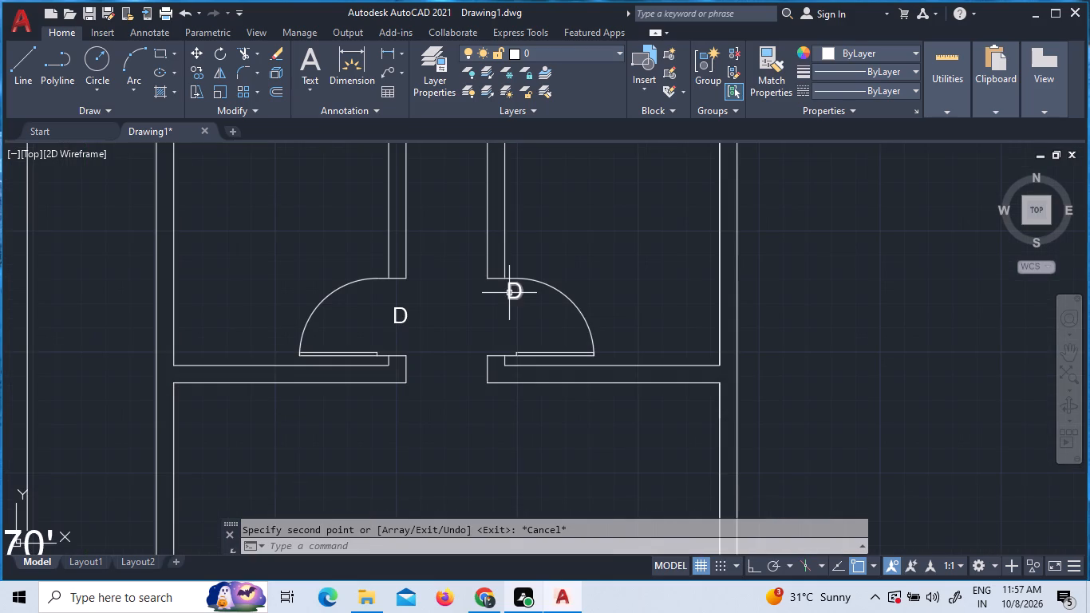
{"action": "left_click", "coordinate": [511, 294]}
{"action": "right_click", "coordinate": [511, 294]}
{"action": "left_click", "coordinate": [546, 314]}
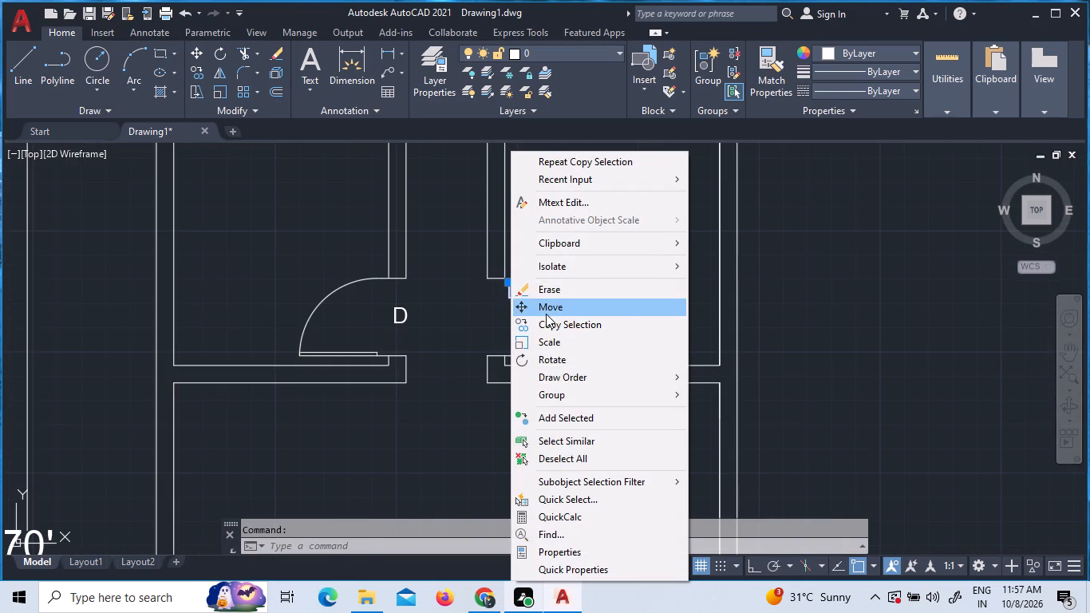
{"action": "left_click", "coordinate": [535, 318]}
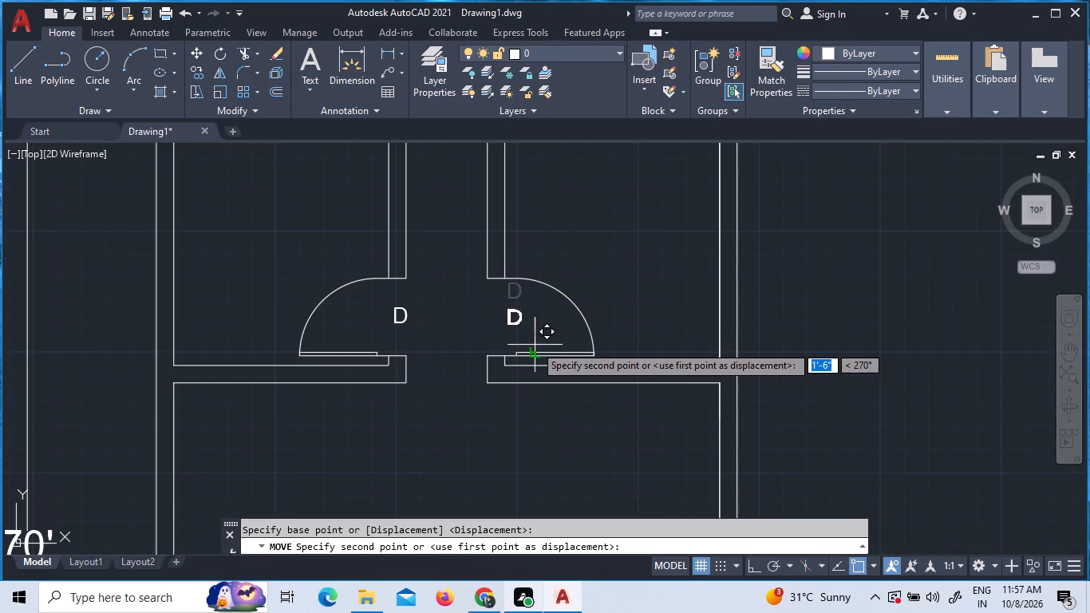
{"action": "left_click", "coordinate": [535, 345]}
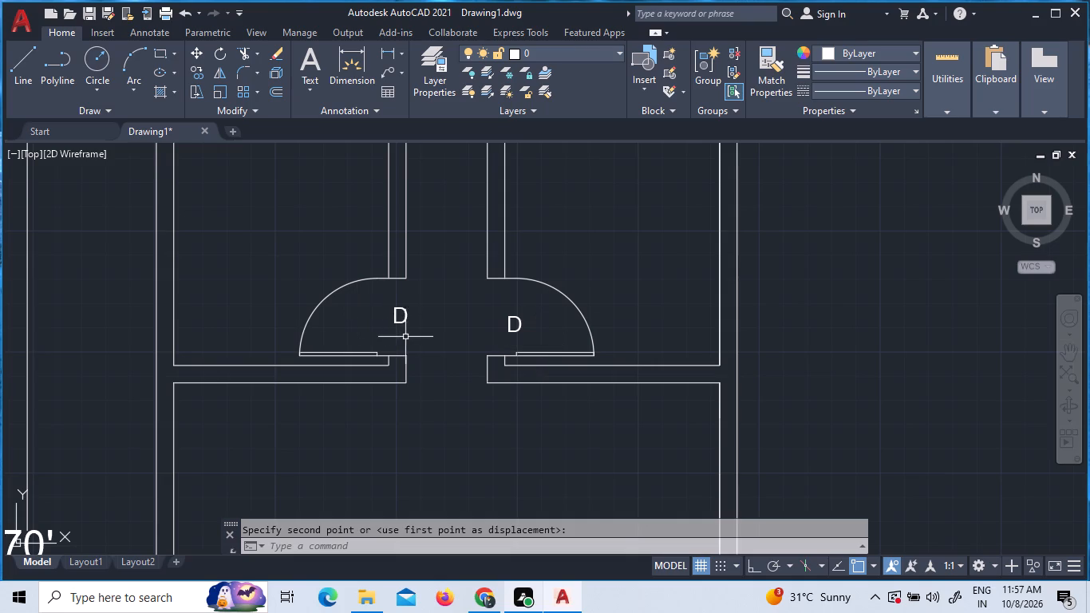
Measure the east room's width and length with Quick measure.
{"action": "scroll", "coordinate": [409, 337], "scroll_direction": "down", "scroll_amount": 2}
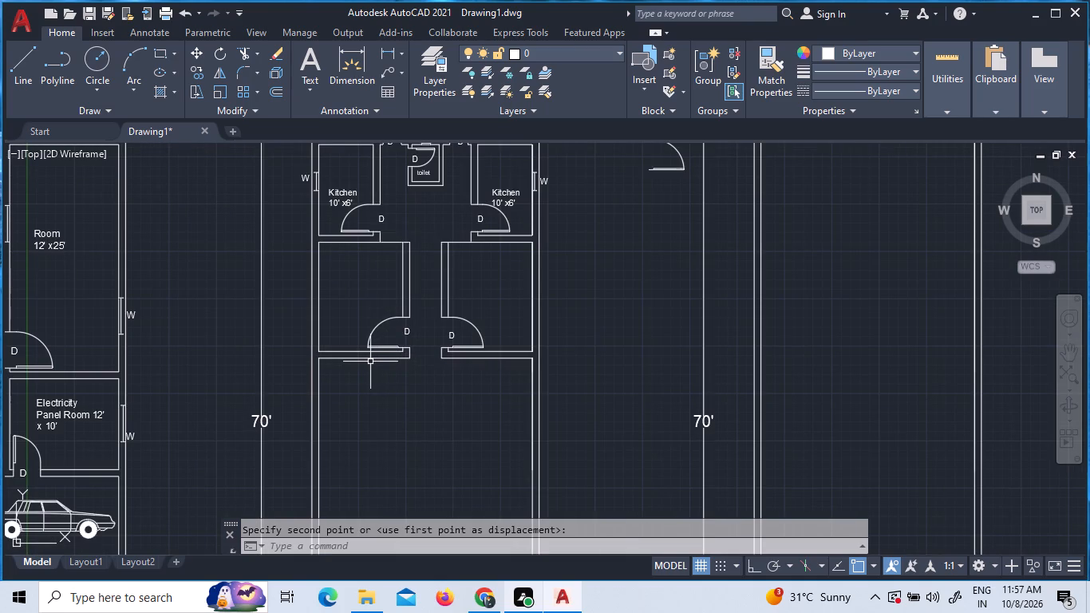
{"action": "left_click", "coordinate": [955, 131]}
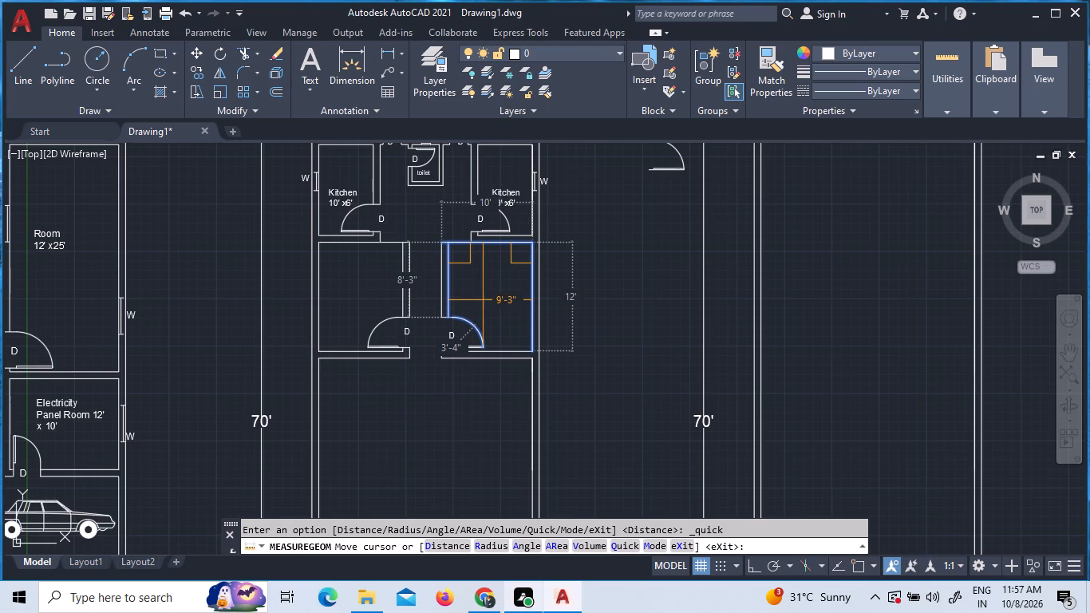
{"action": "key", "text": "Escape"}
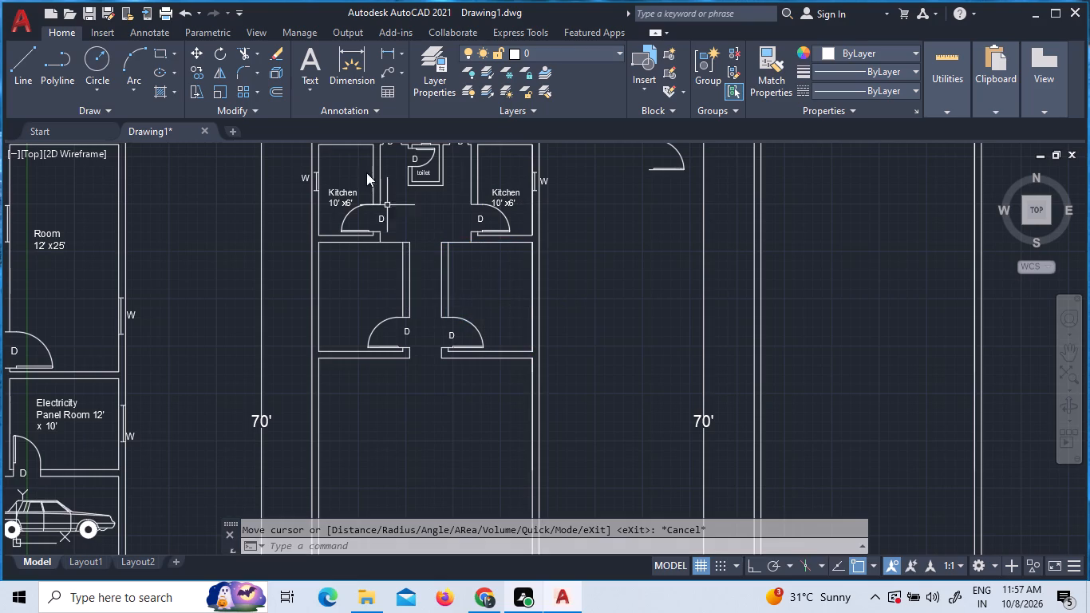
Copy the west kitchen's label into the middle of the west room directly below it.
{"action": "left_click", "coordinate": [338, 195]}
{"action": "right_click", "coordinate": [338, 194]}
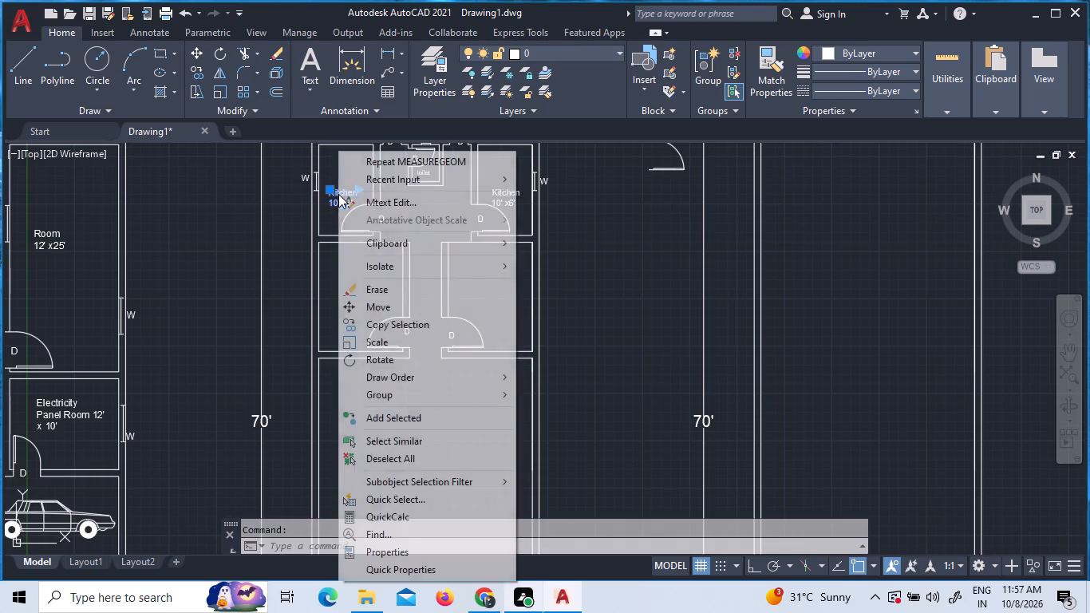
{"action": "left_click", "coordinate": [376, 326]}
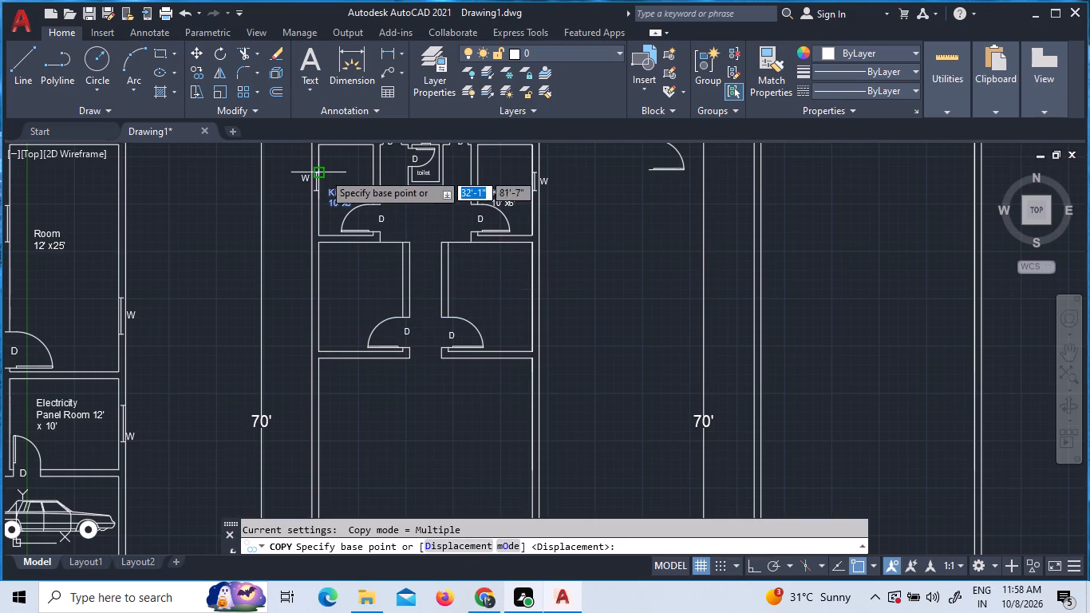
{"action": "left_click", "coordinate": [350, 192]}
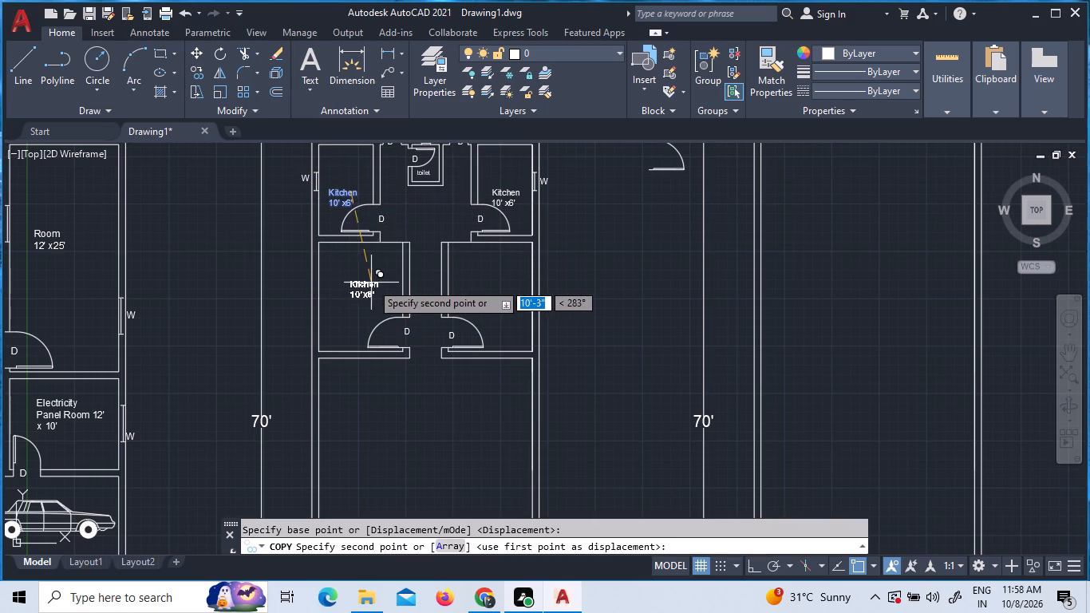
{"action": "left_click", "coordinate": [363, 283]}
{"action": "key", "text": "Escape"}
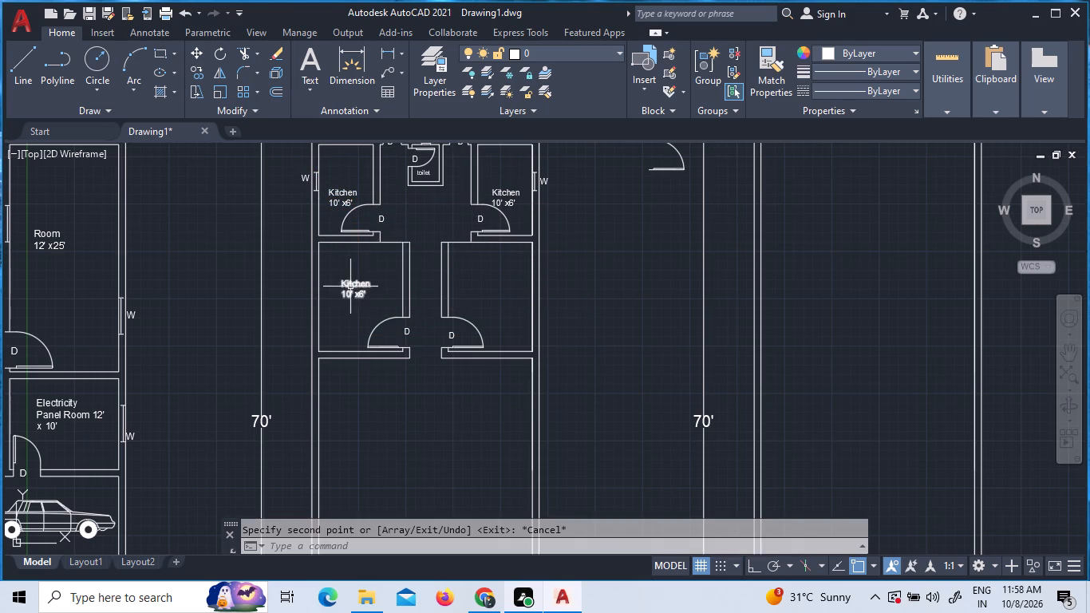
Change the name in the copied west room label from Kitchen to Bedroom.
{"action": "scroll", "coordinate": [336, 296], "scroll_direction": "up", "scroll_amount": 3}
{"action": "left_click", "coordinate": [364, 235]}
{"action": "left_click", "coordinate": [367, 242]}
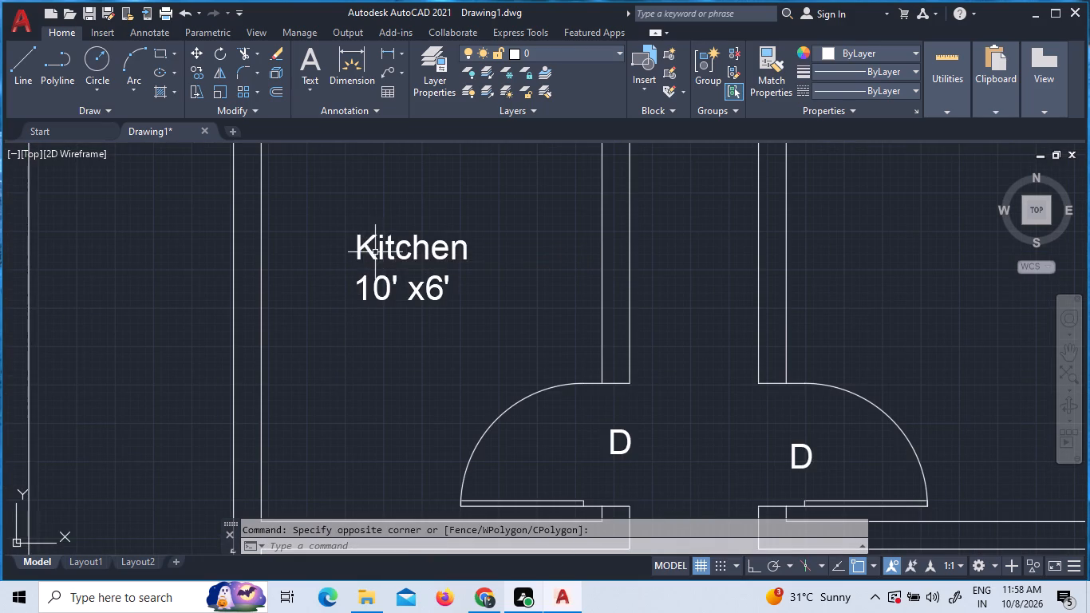
{"action": "triple_click", "coordinate": [383, 259]}
{"action": "left_click", "coordinate": [383, 259]}
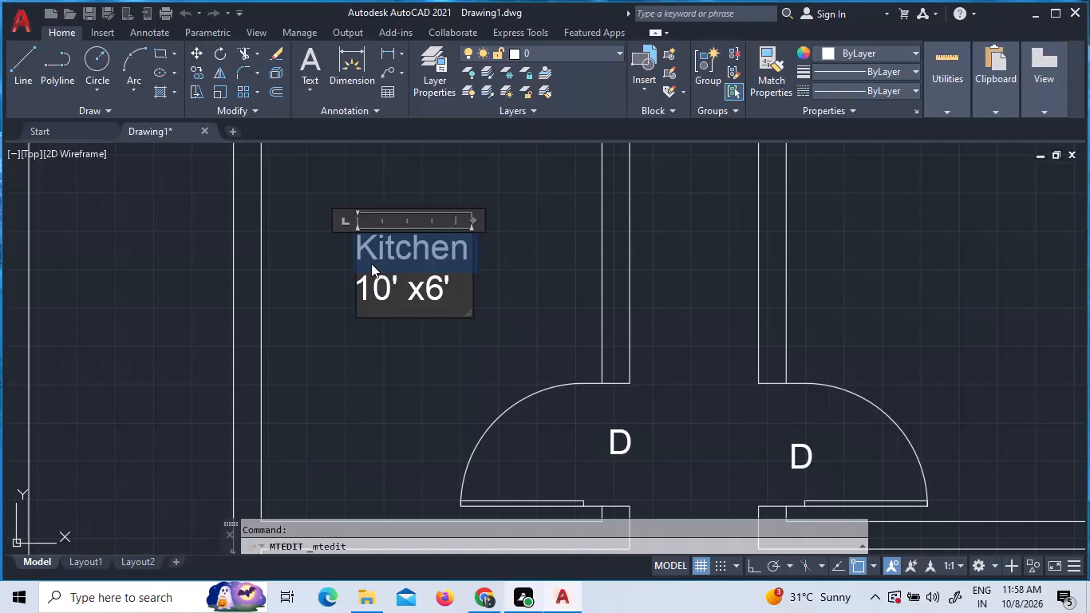
{"action": "key", "text": "b"}
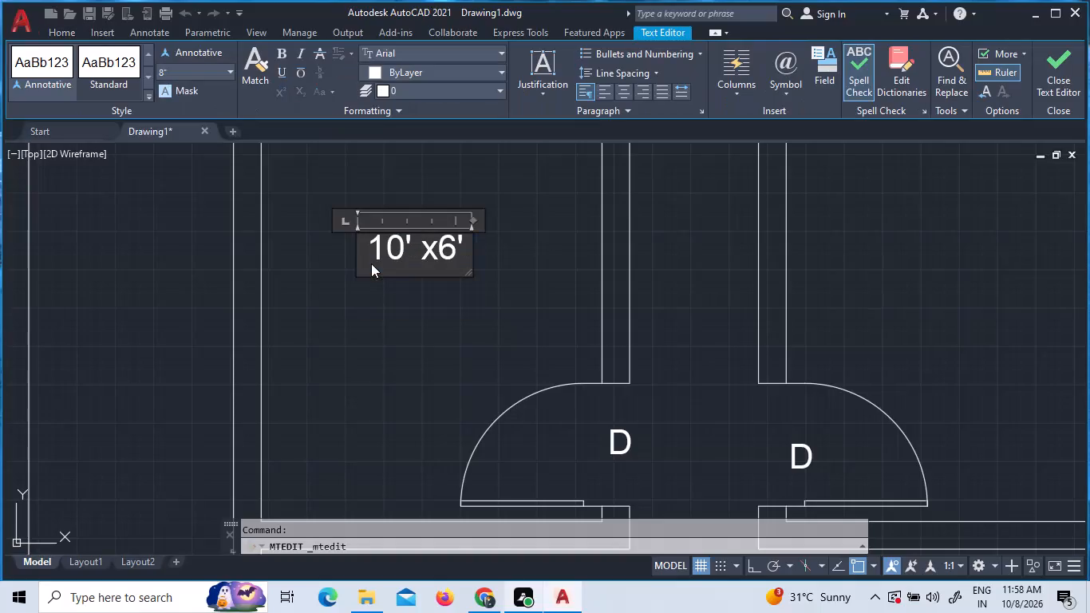
{"action": "type", "text": "BEDROOM"}
{"action": "key", "text": "BackSpace"}
{"action": "key", "text": "BackSpace"}
{"action": "key", "text": "BackSpace"}
{"action": "key", "text": "BackSpace"}
{"action": "key", "text": "BackSpace"}
{"action": "key", "text": "BackSpace"}
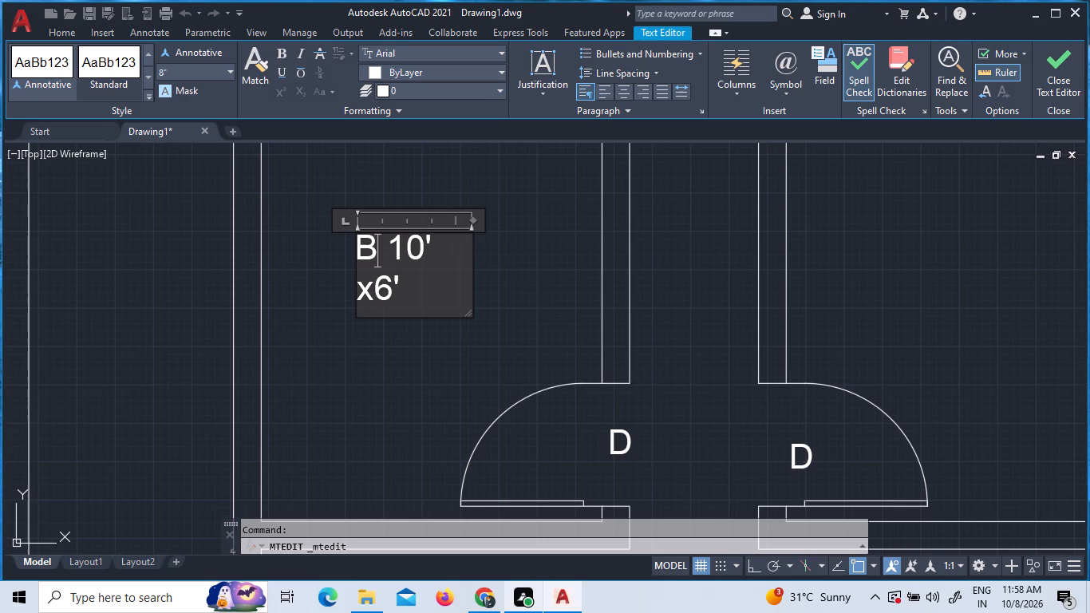
{"action": "type", "text": "edroo"}
{"action": "key", "text": "m"}
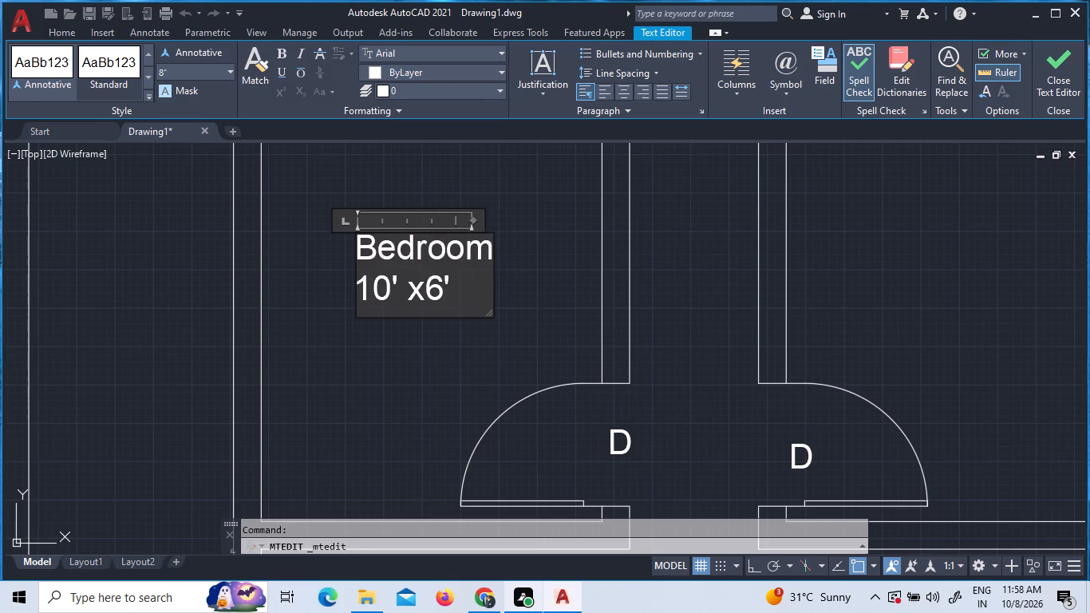
{"action": "key", "text": "BackSpace"}
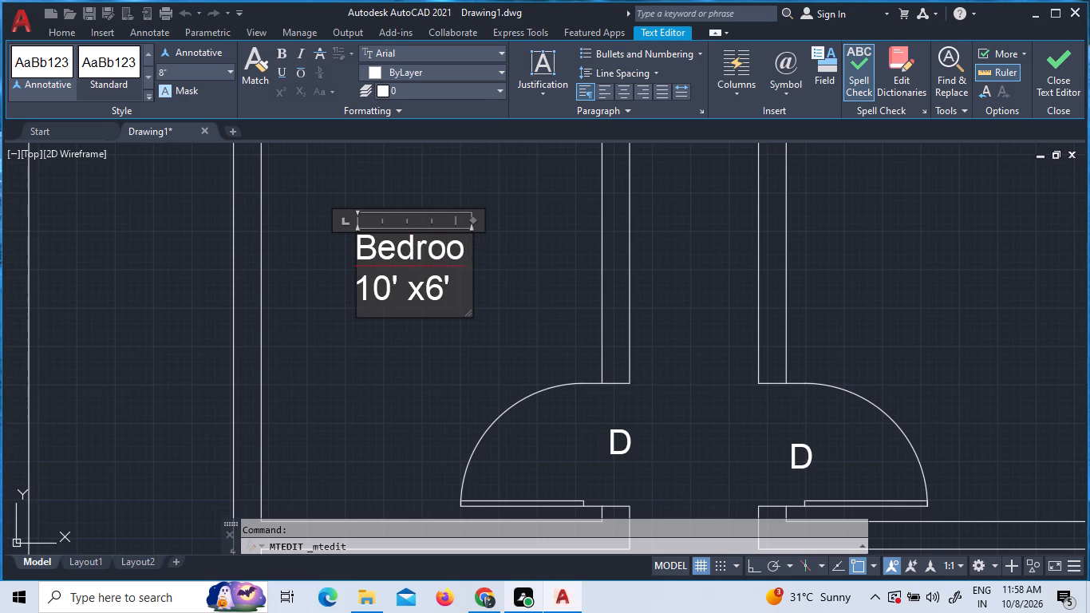
{"action": "key", "text": "m"}
Replace the size in the west bedroom label with 9'3"x 12' on the line below the name.
{"action": "key", "text": "Down"}
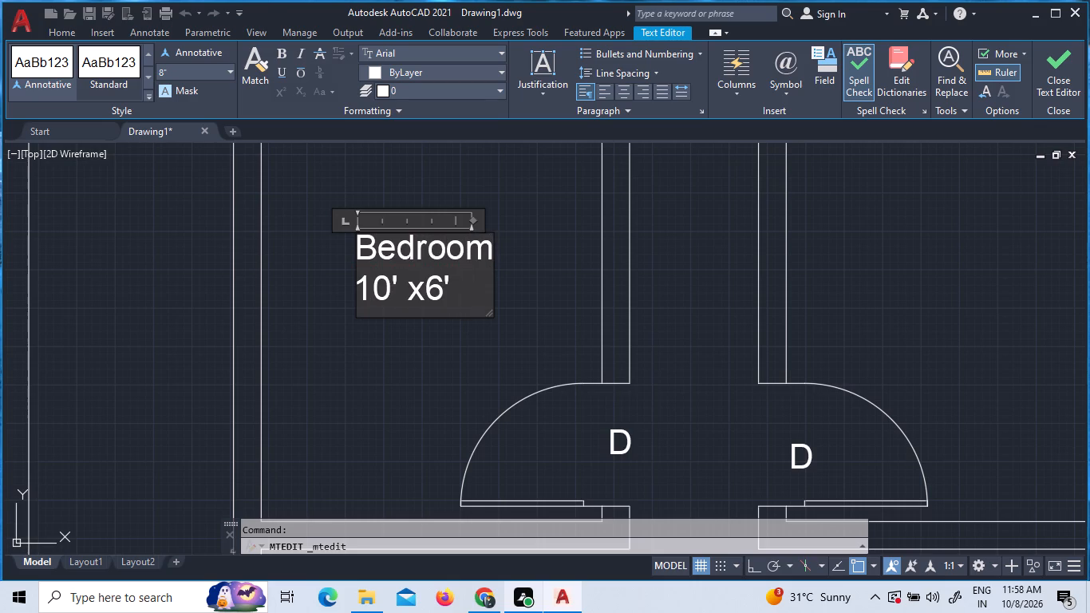
{"action": "key", "text": "BackSpace"}
{"action": "key", "text": "BackSpace"}
{"action": "key", "text": "BackSpace"}
{"action": "key", "text": "BackSpace"}
{"action": "key", "text": "BackSpace"}
{"action": "key", "text": "BackSpace"}
{"action": "key", "text": "BackSpace"}
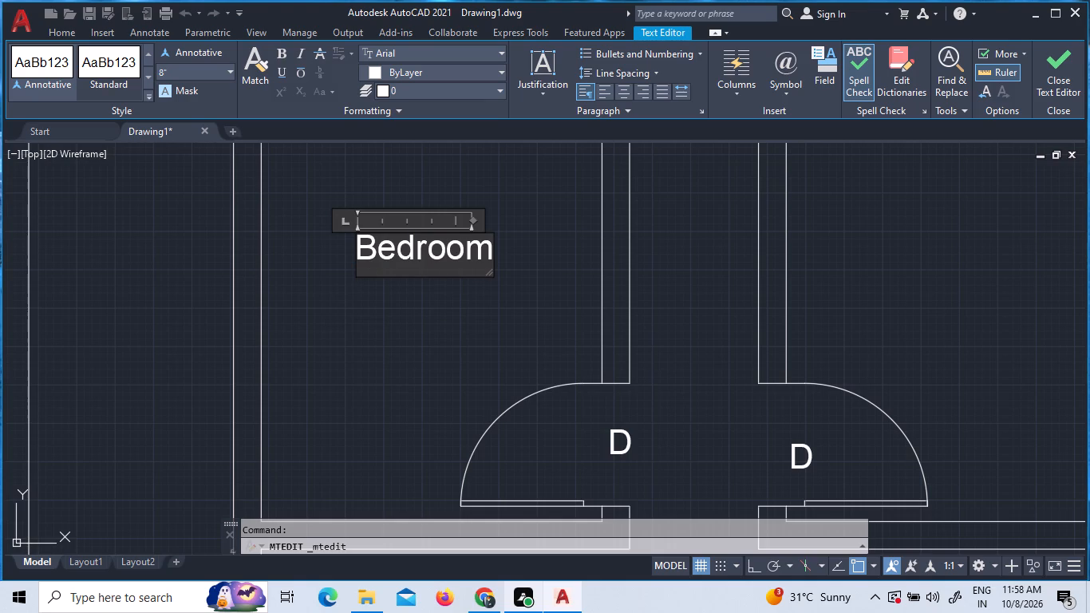
{"action": "key", "text": "Return"}
{"action": "type", "text": "9'"}
{"action": "type", "text": "x"}
{"action": "key", "text": "space"}
{"action": "key", "text": "BackSpace"}
{"action": "key", "text": "BackSpace"}
{"action": "key", "text": "3"}
{"action": "key", "text": "shift+quotedbl"}
{"action": "key", "text": "x"}
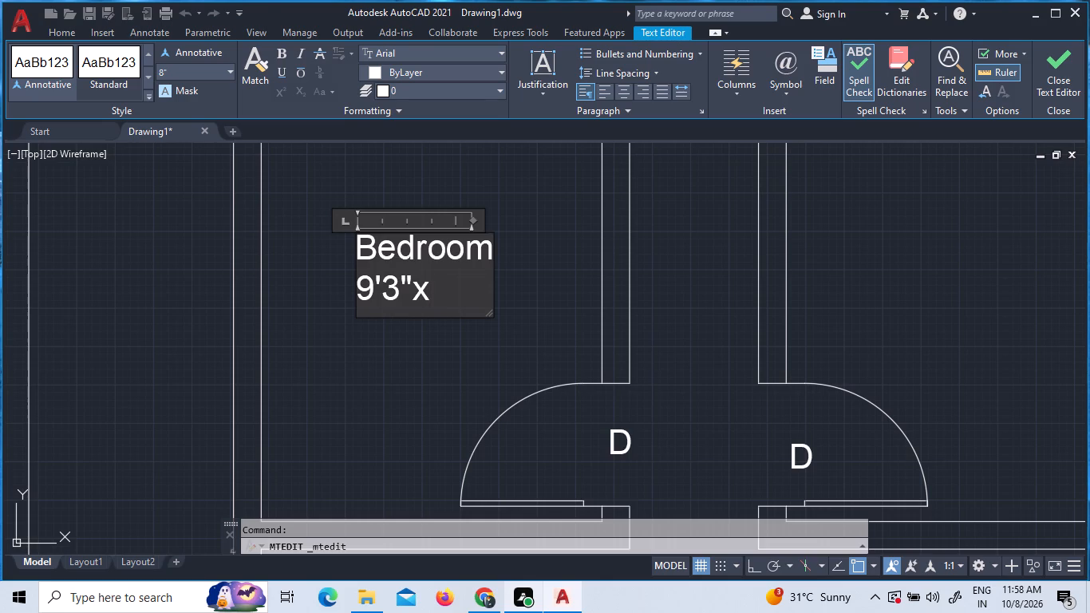
{"action": "key", "text": "space"}
{"action": "type", "text": "12'"}
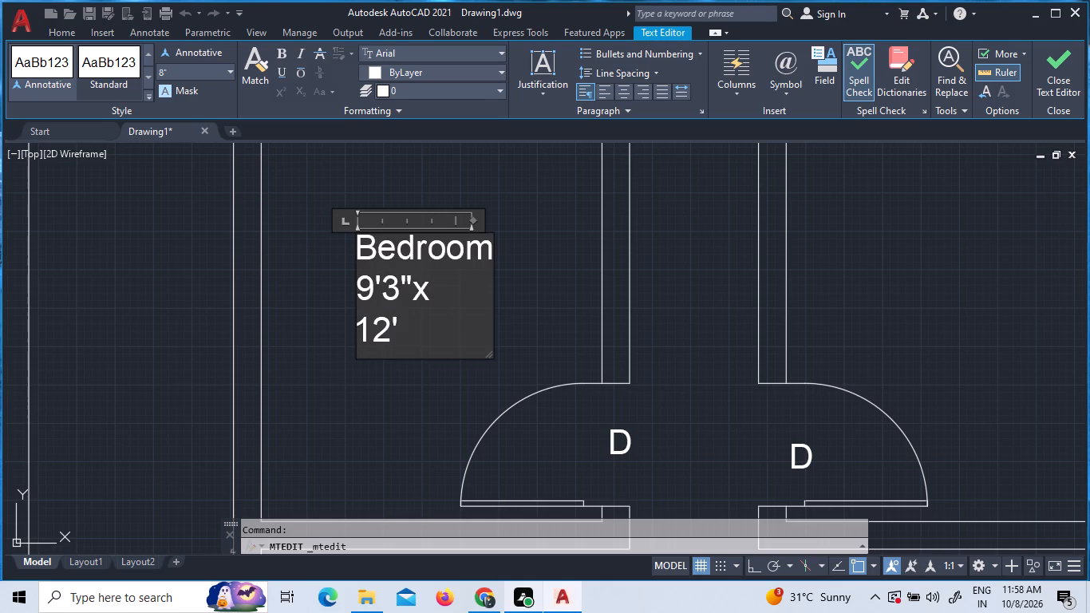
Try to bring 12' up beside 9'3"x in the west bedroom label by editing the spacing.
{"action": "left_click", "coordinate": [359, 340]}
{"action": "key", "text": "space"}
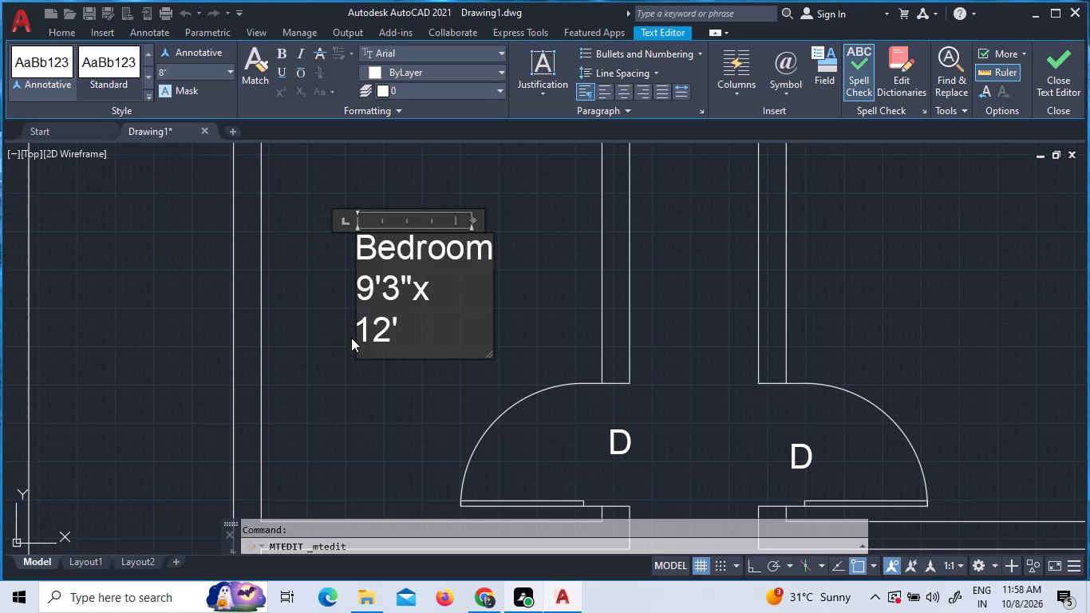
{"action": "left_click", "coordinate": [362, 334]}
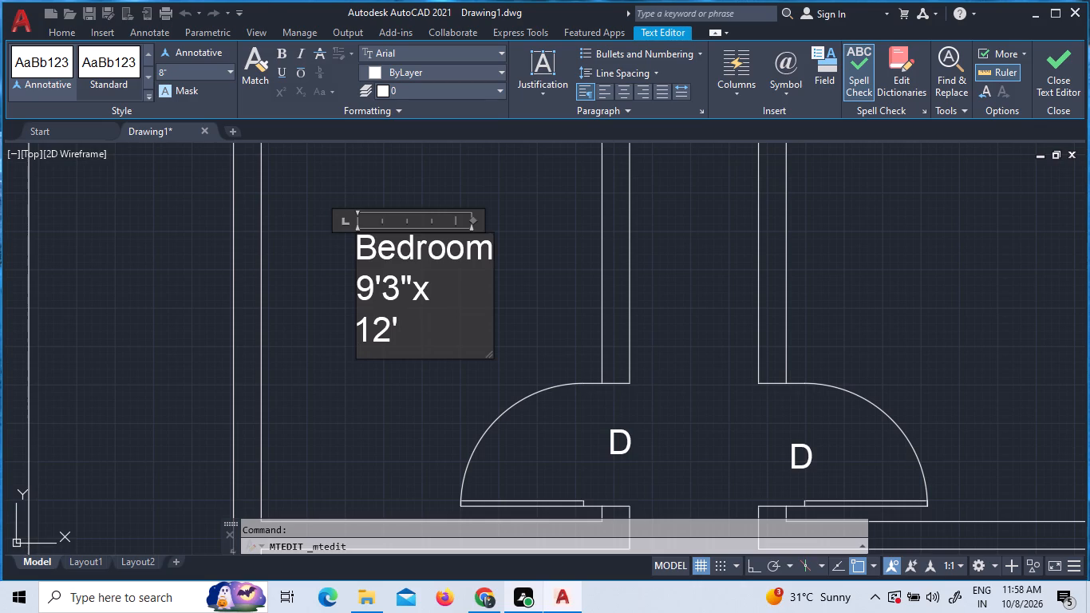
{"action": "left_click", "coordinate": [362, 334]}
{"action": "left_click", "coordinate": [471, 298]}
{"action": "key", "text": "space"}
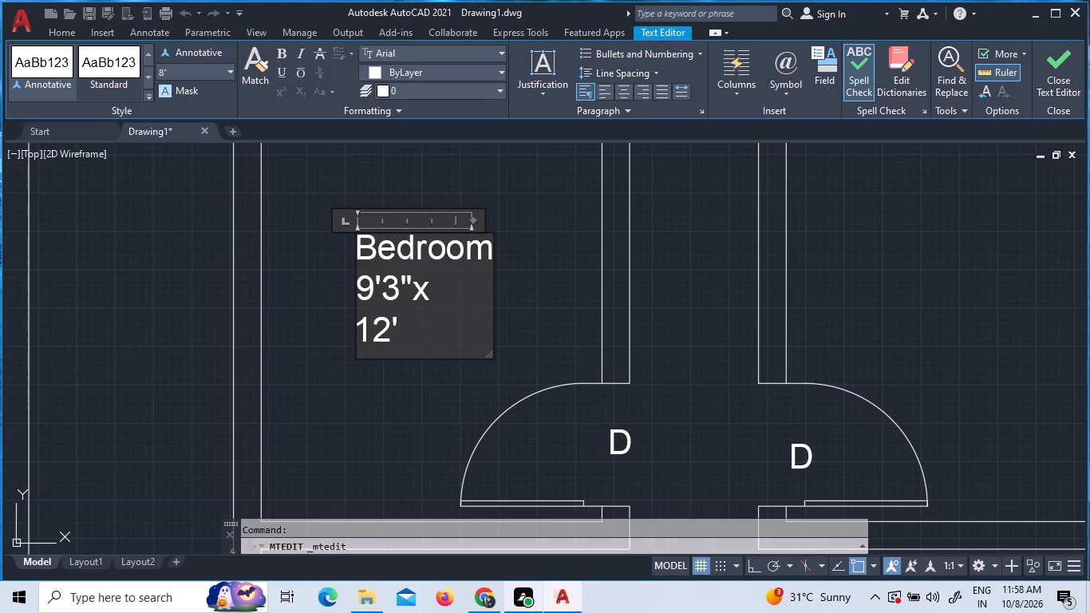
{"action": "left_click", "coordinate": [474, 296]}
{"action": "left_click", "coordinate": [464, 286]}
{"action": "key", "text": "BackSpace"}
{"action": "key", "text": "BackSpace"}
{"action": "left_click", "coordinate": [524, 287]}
Widen the west bedroom label's text frame so that 9'3"x 12' fits on a single line.
{"action": "left_click", "coordinate": [422, 260]}
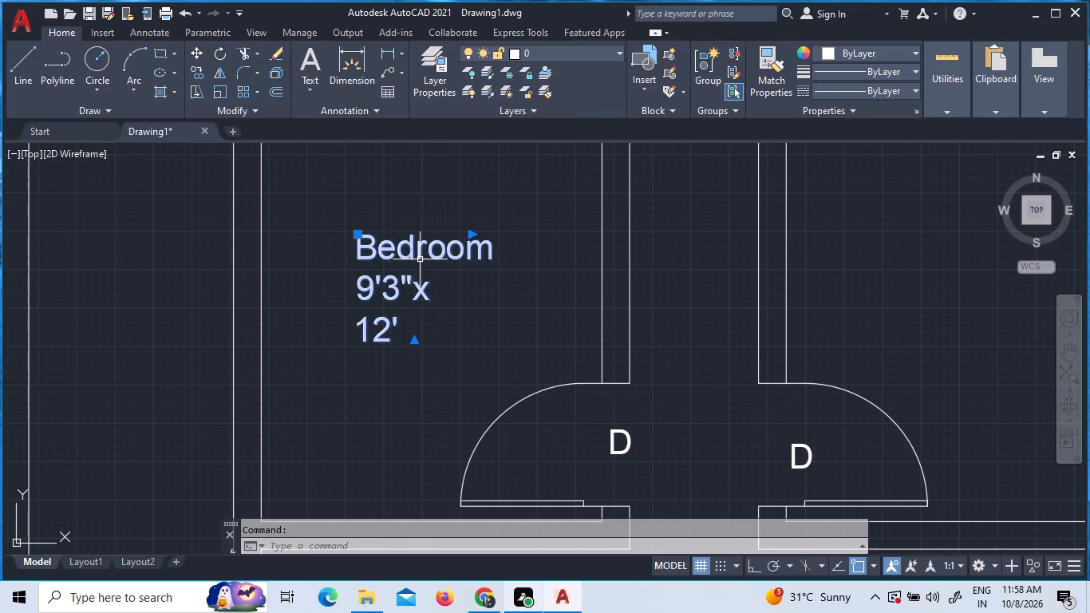
{"action": "triple_click", "coordinate": [417, 255]}
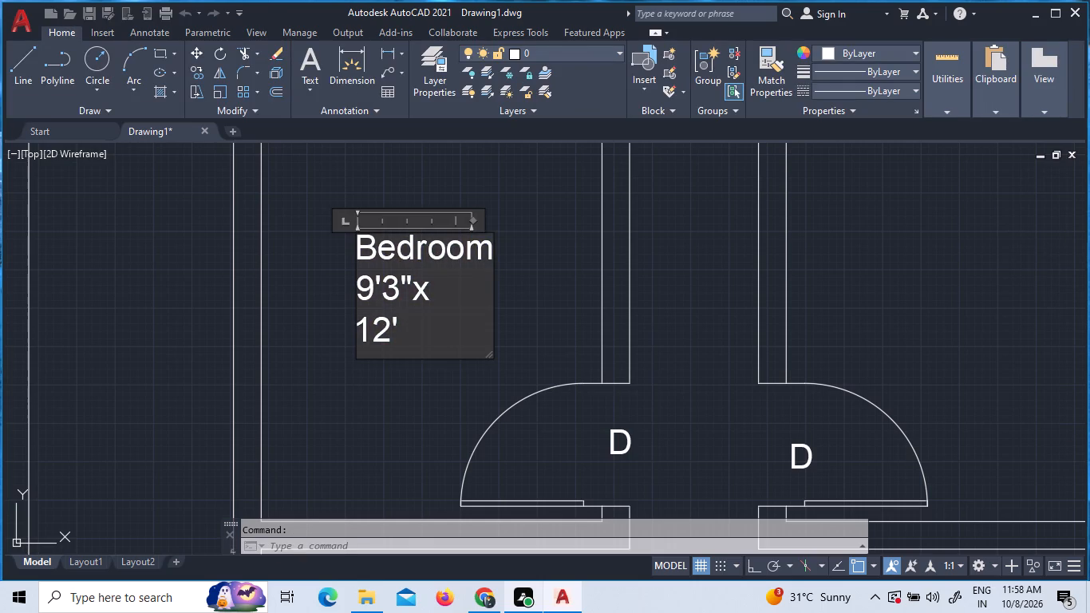
{"action": "left_click_drag", "start_coordinate": [492, 287], "coordinate": [535, 279]}
{"action": "left_click", "coordinate": [456, 344]}
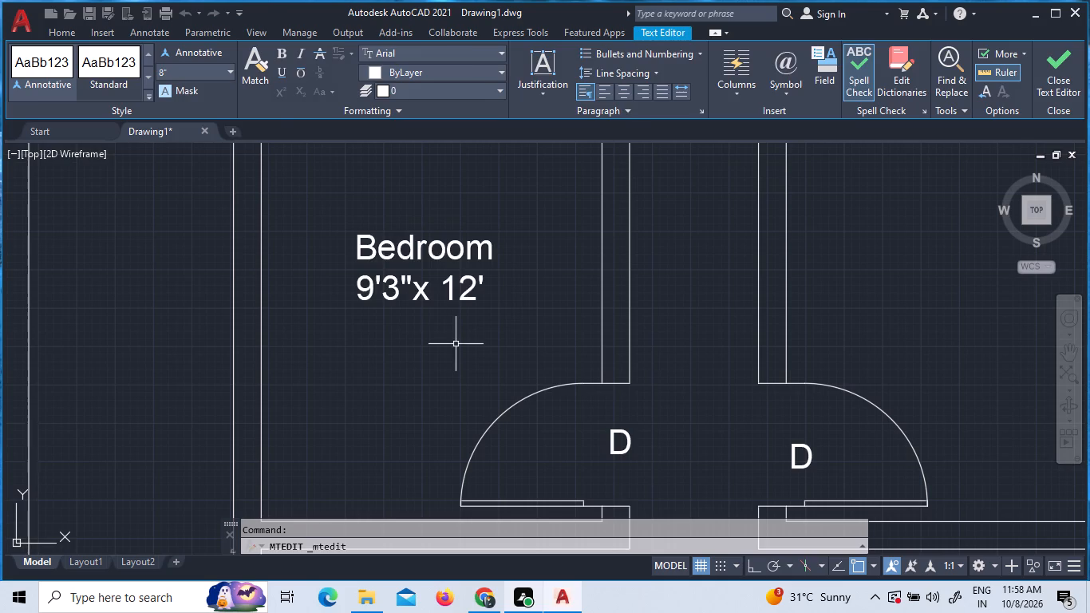
Copy the Bedroom 9'3"x 12' label about 14'-11" across the passage into the east room.
{"action": "left_click", "coordinate": [415, 291]}
{"action": "right_click", "coordinate": [415, 291]}
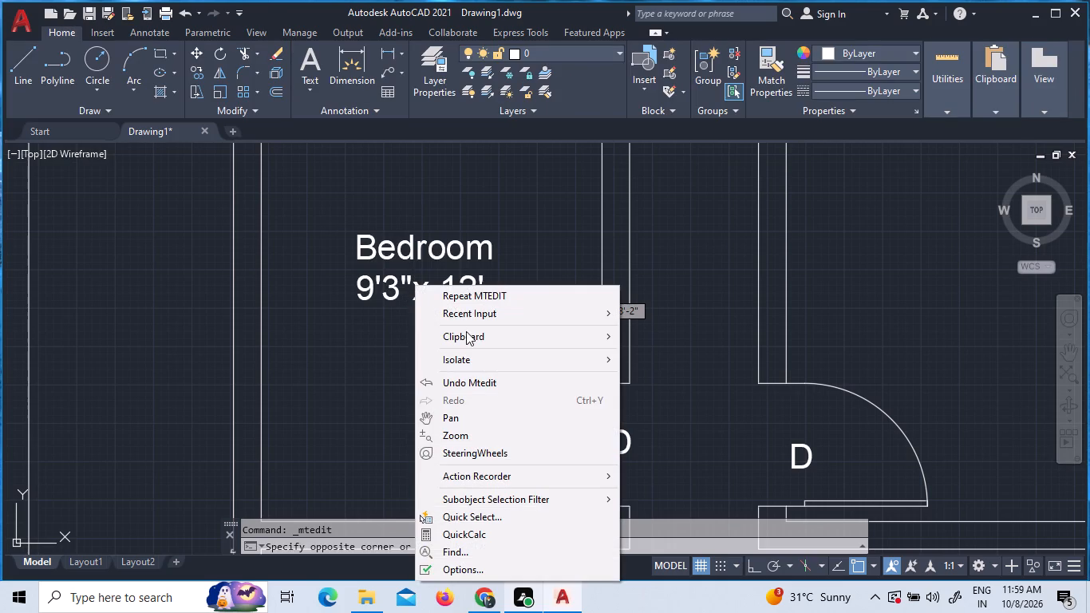
{"action": "left_click", "coordinate": [373, 243]}
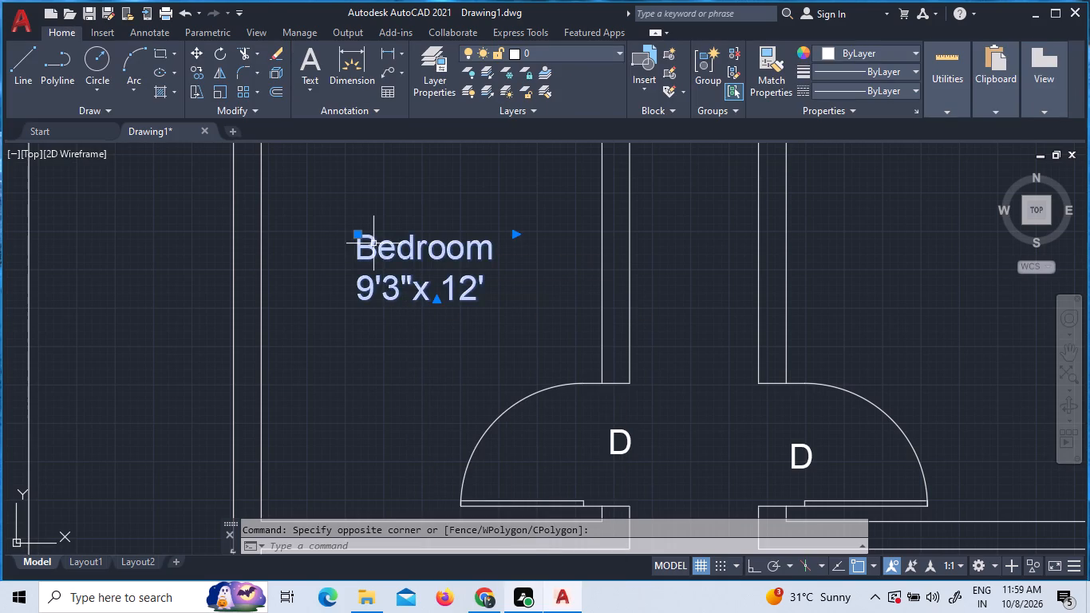
{"action": "right_click", "coordinate": [373, 243]}
{"action": "left_click", "coordinate": [432, 326]}
{"action": "left_click_drag", "start_coordinate": [432, 322], "coordinate": [448, 323]}
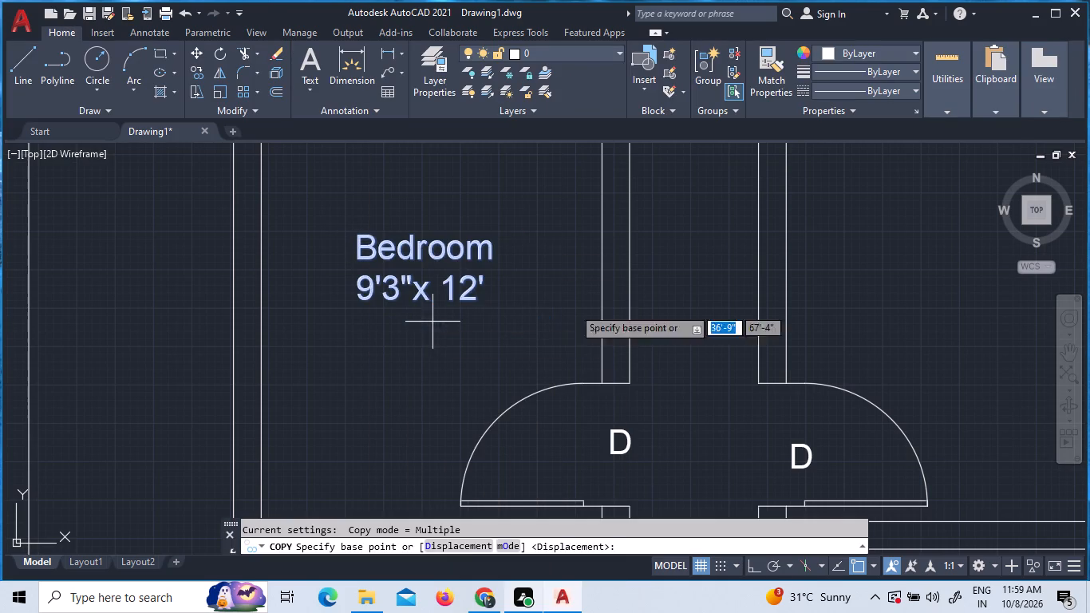
{"action": "left_click", "coordinate": [983, 330]}
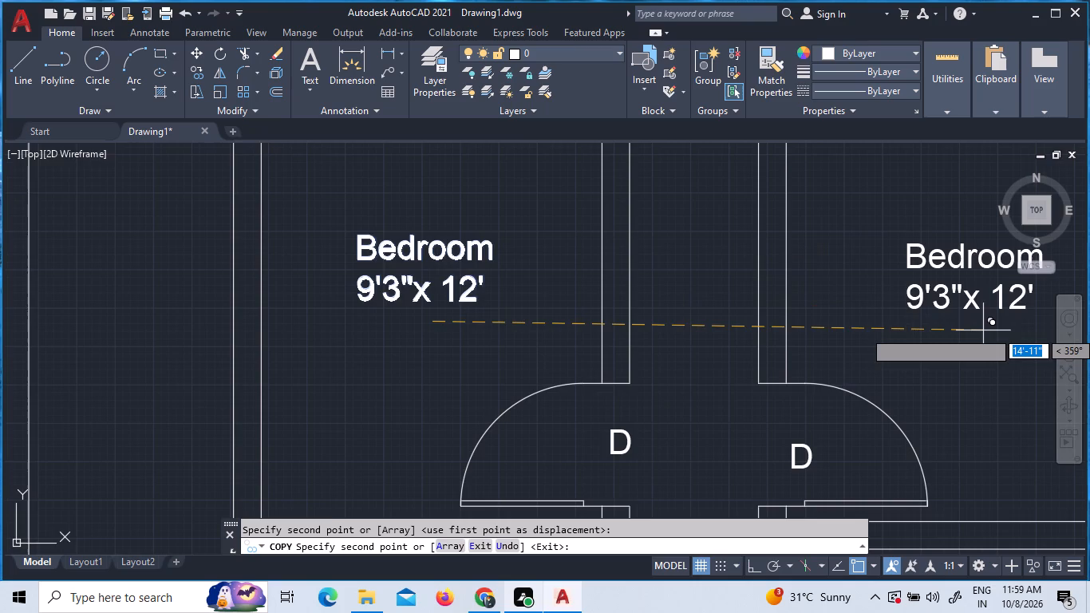
{"action": "scroll", "coordinate": [980, 342], "scroll_direction": "down", "scroll_amount": 2}
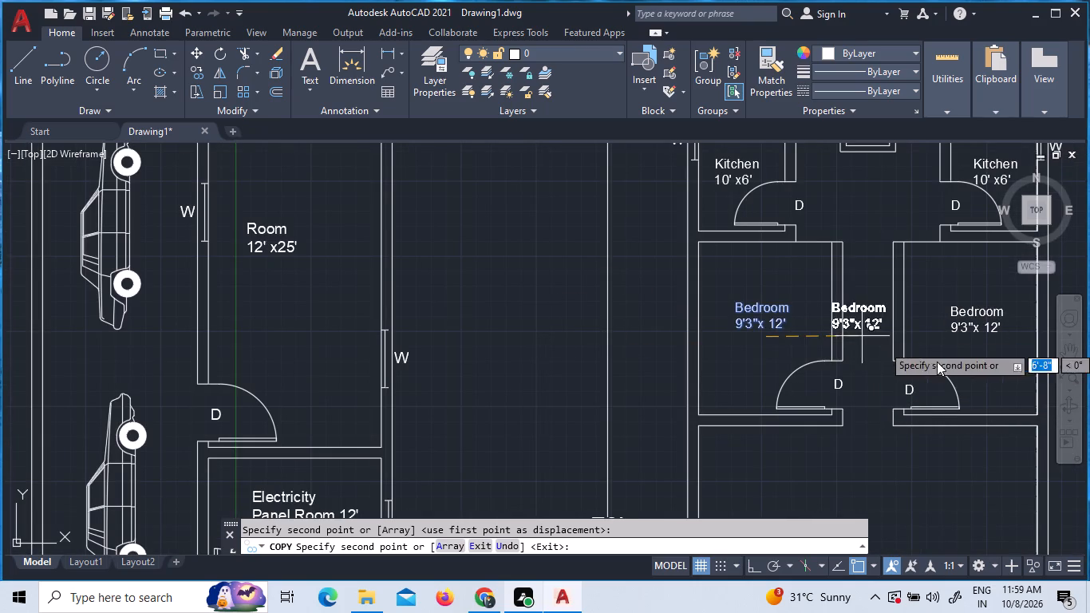
{"action": "key", "text": "Escape"}
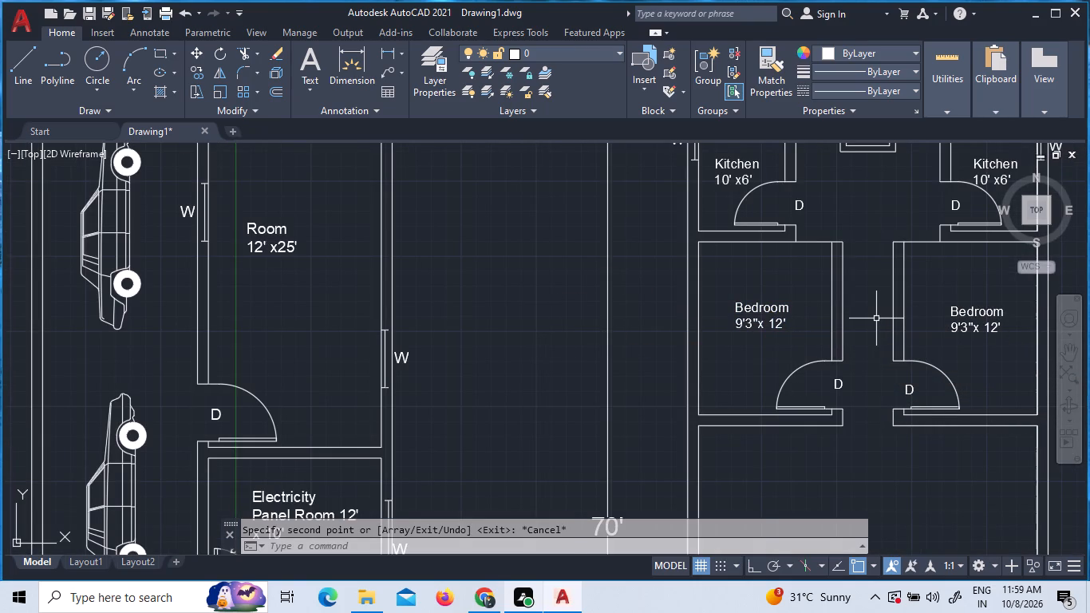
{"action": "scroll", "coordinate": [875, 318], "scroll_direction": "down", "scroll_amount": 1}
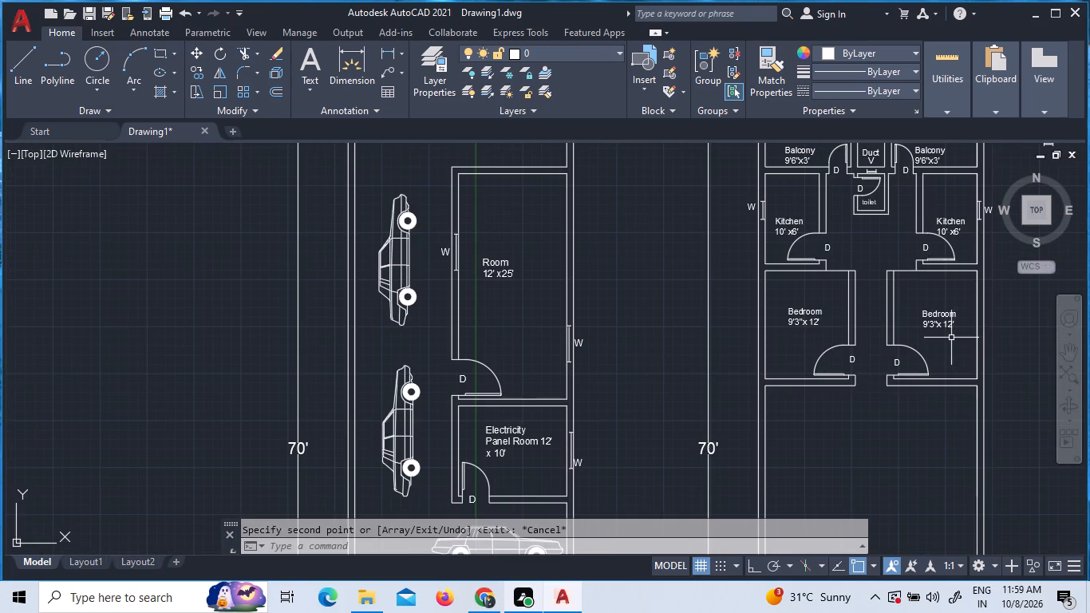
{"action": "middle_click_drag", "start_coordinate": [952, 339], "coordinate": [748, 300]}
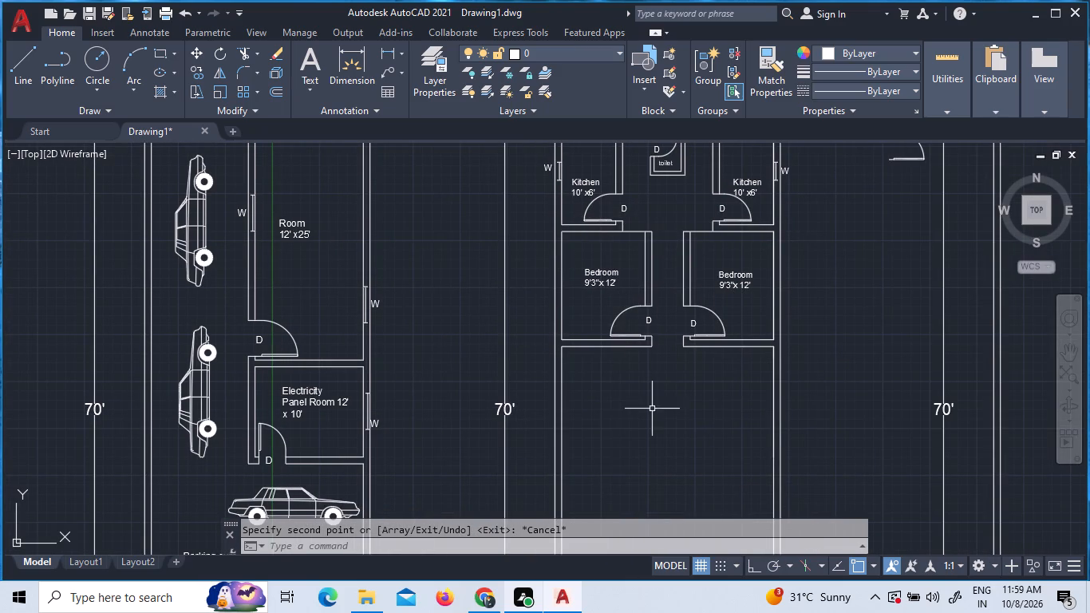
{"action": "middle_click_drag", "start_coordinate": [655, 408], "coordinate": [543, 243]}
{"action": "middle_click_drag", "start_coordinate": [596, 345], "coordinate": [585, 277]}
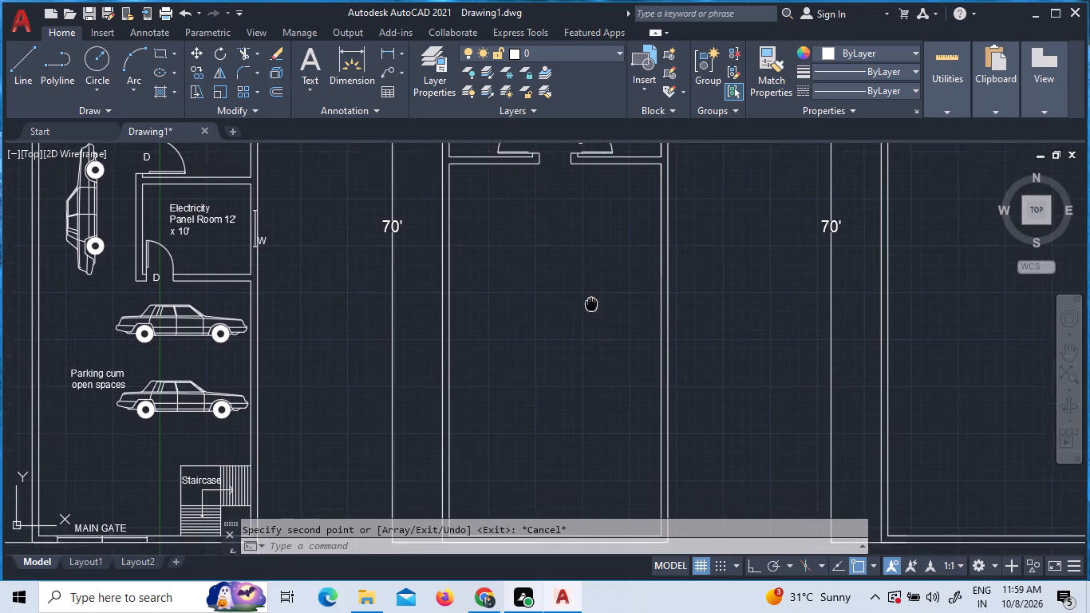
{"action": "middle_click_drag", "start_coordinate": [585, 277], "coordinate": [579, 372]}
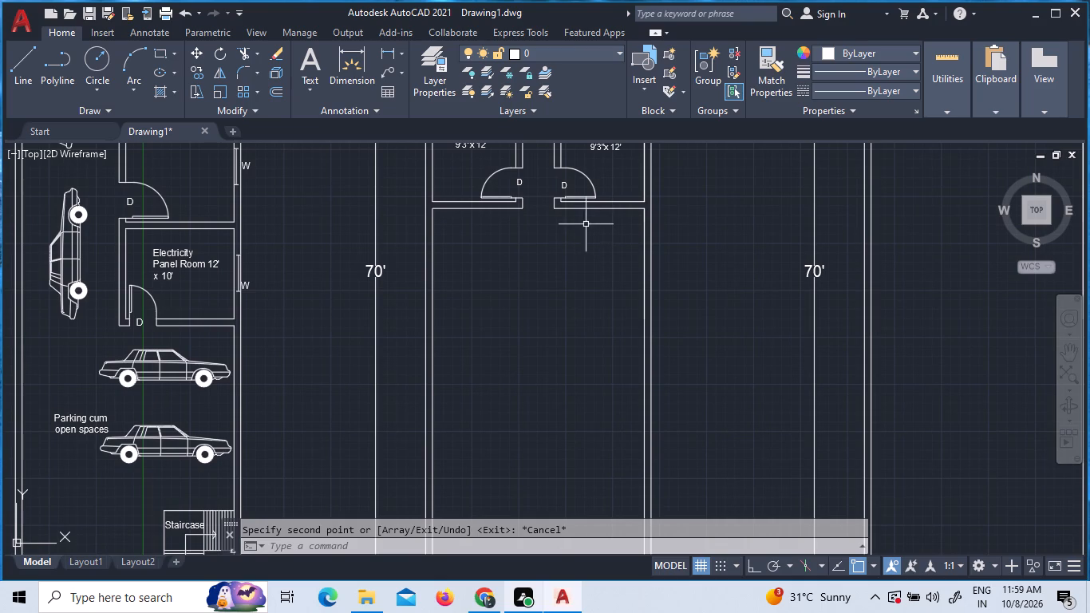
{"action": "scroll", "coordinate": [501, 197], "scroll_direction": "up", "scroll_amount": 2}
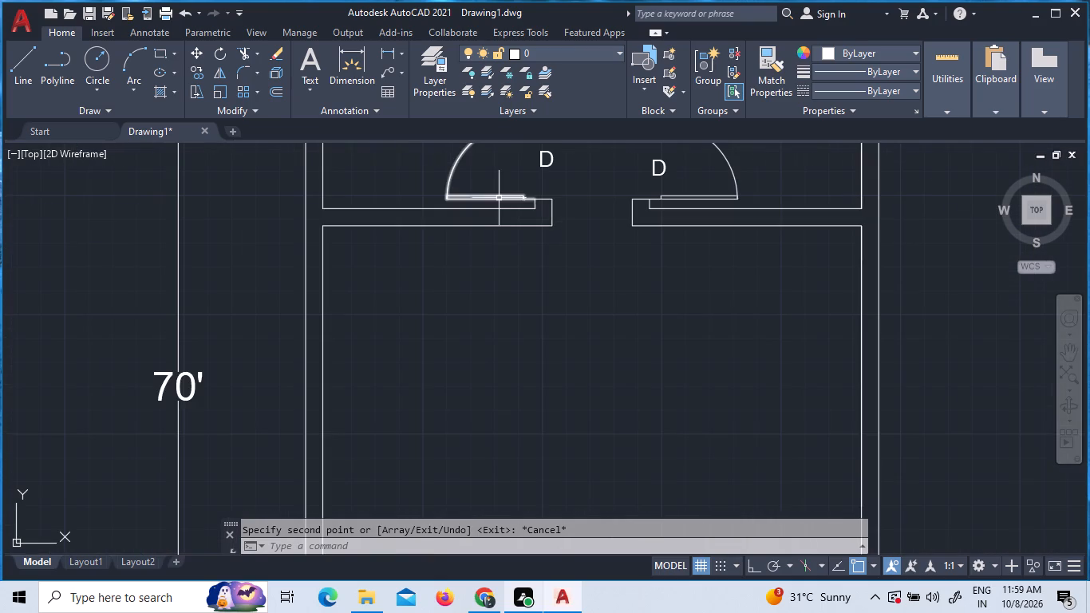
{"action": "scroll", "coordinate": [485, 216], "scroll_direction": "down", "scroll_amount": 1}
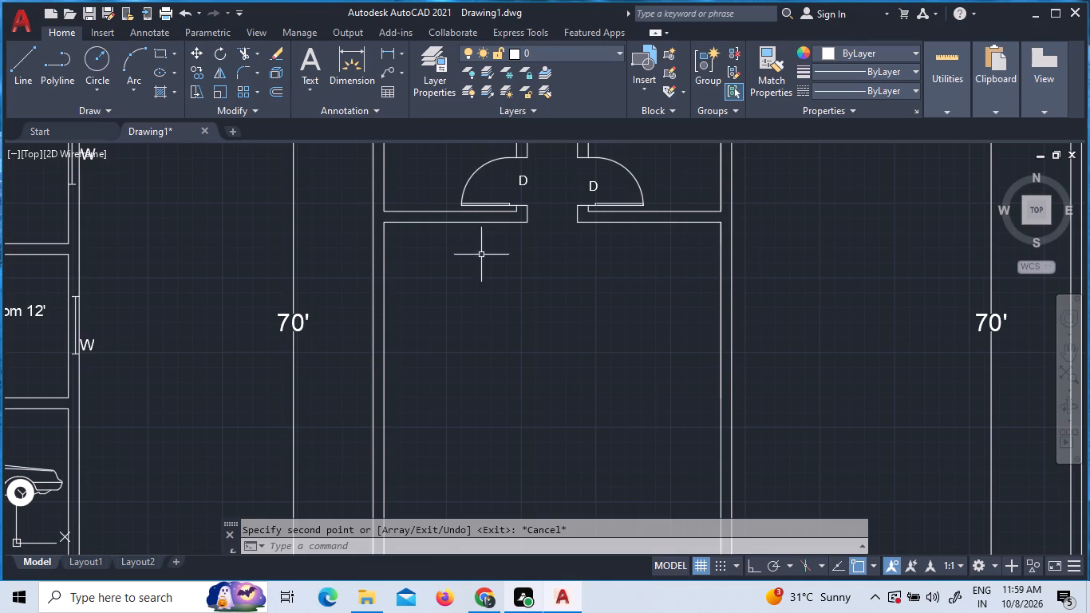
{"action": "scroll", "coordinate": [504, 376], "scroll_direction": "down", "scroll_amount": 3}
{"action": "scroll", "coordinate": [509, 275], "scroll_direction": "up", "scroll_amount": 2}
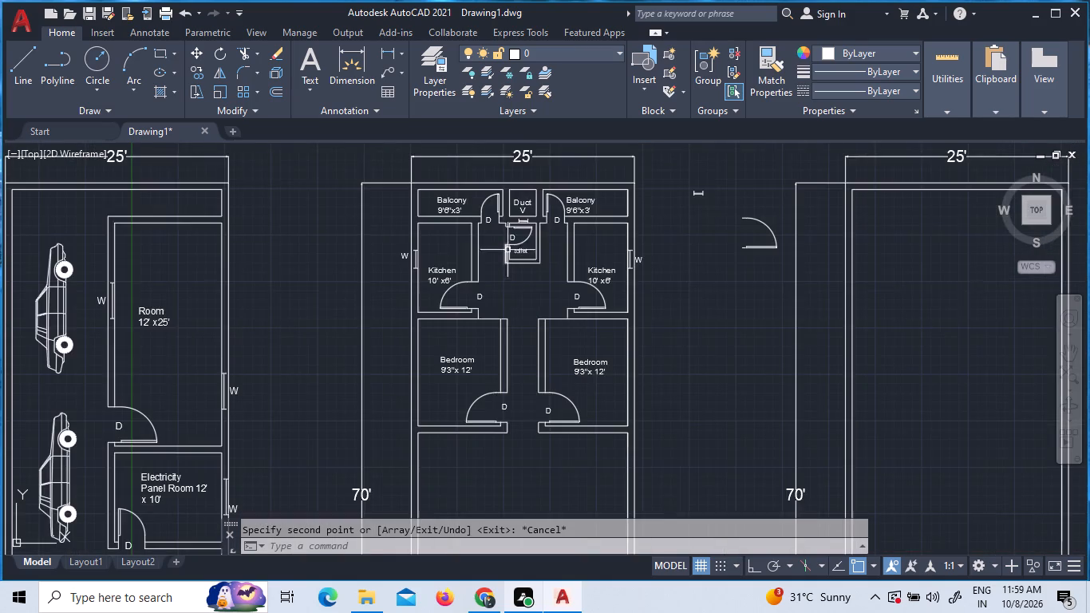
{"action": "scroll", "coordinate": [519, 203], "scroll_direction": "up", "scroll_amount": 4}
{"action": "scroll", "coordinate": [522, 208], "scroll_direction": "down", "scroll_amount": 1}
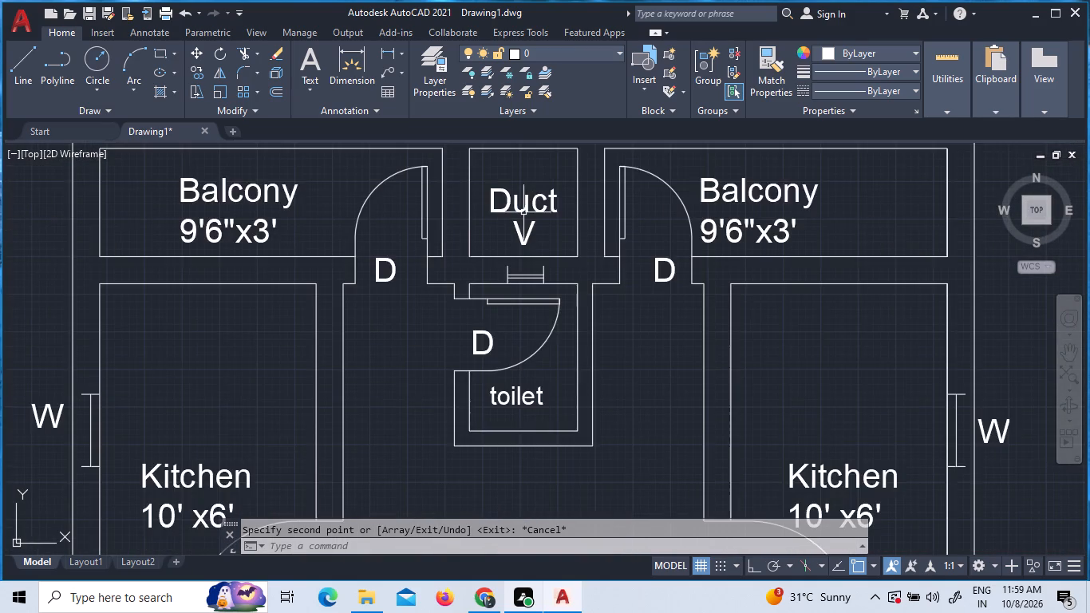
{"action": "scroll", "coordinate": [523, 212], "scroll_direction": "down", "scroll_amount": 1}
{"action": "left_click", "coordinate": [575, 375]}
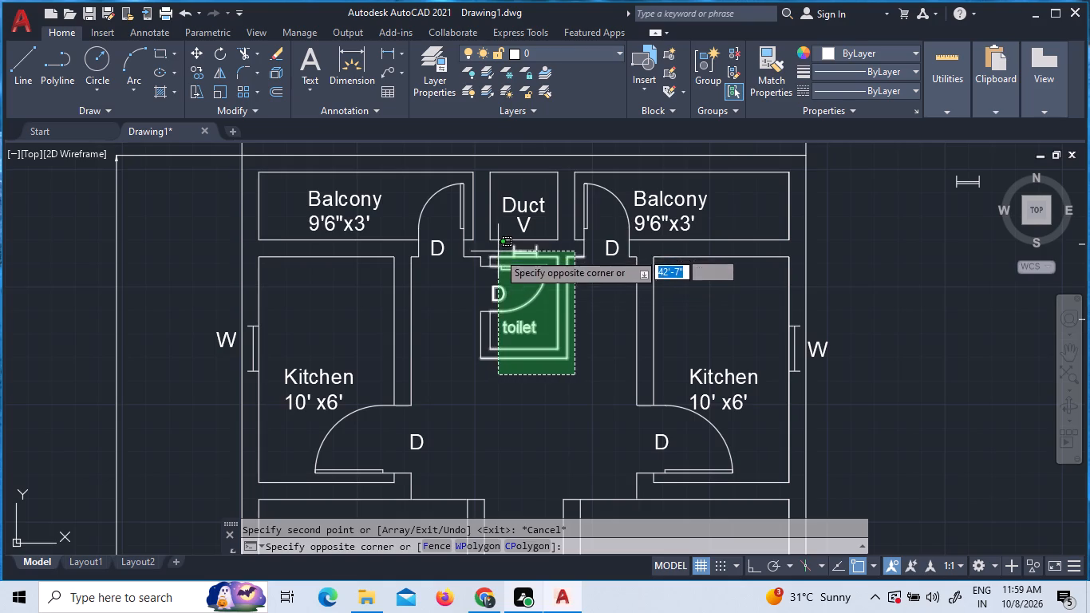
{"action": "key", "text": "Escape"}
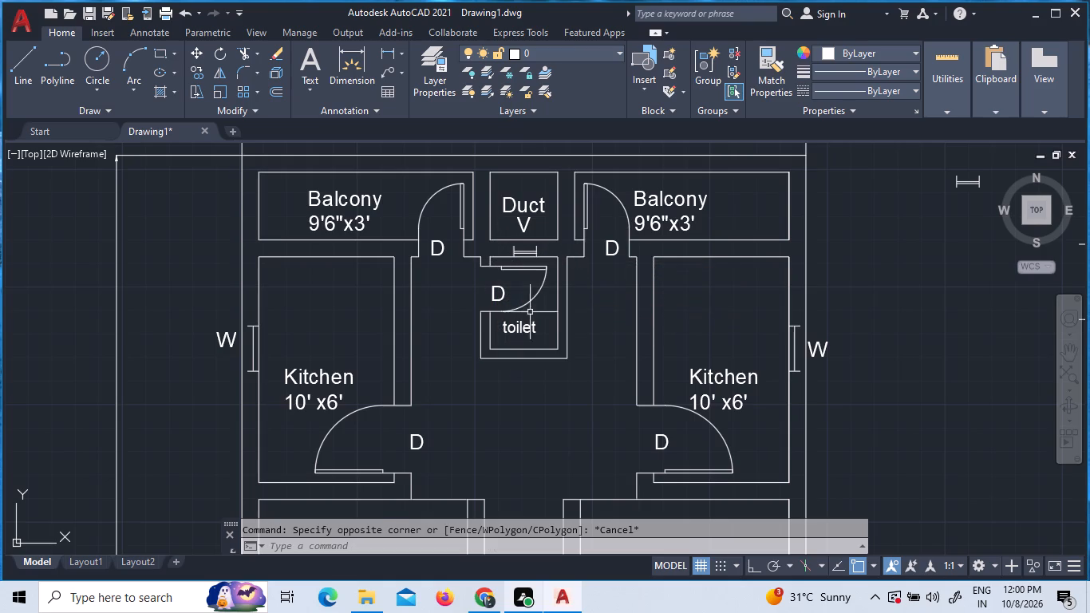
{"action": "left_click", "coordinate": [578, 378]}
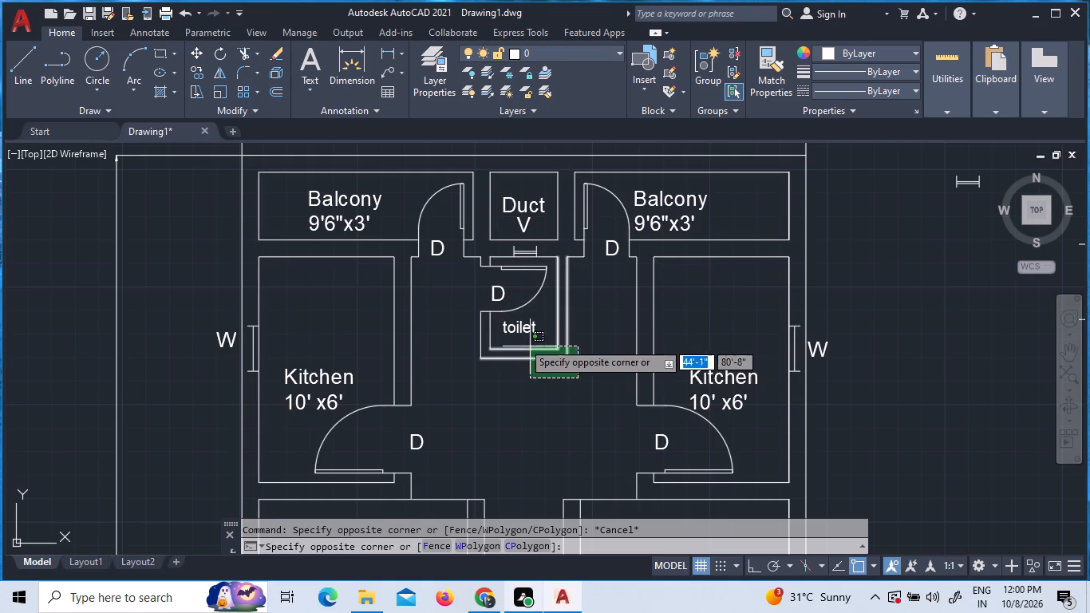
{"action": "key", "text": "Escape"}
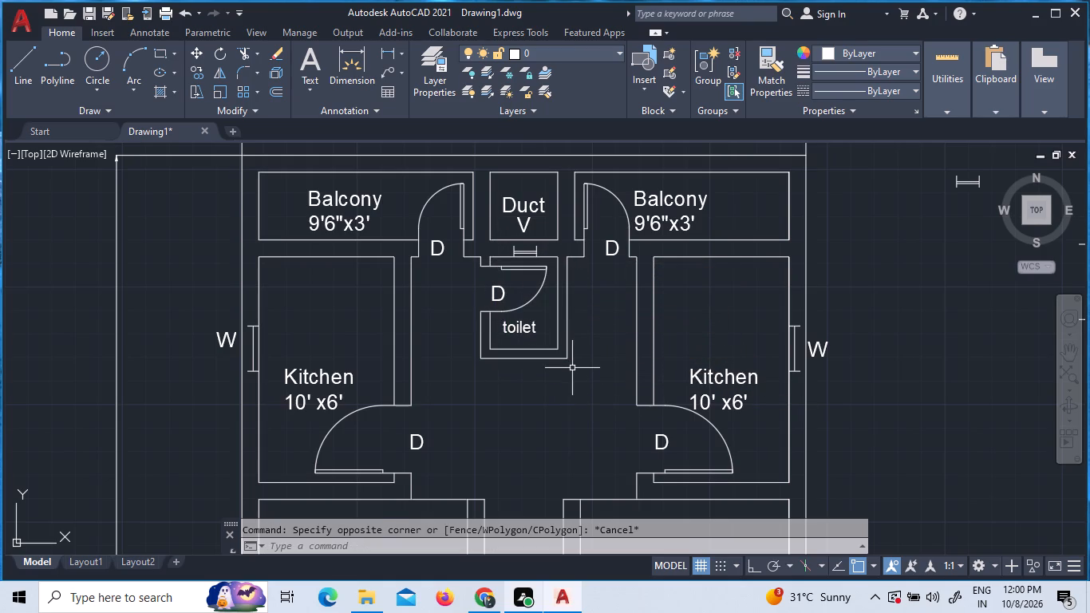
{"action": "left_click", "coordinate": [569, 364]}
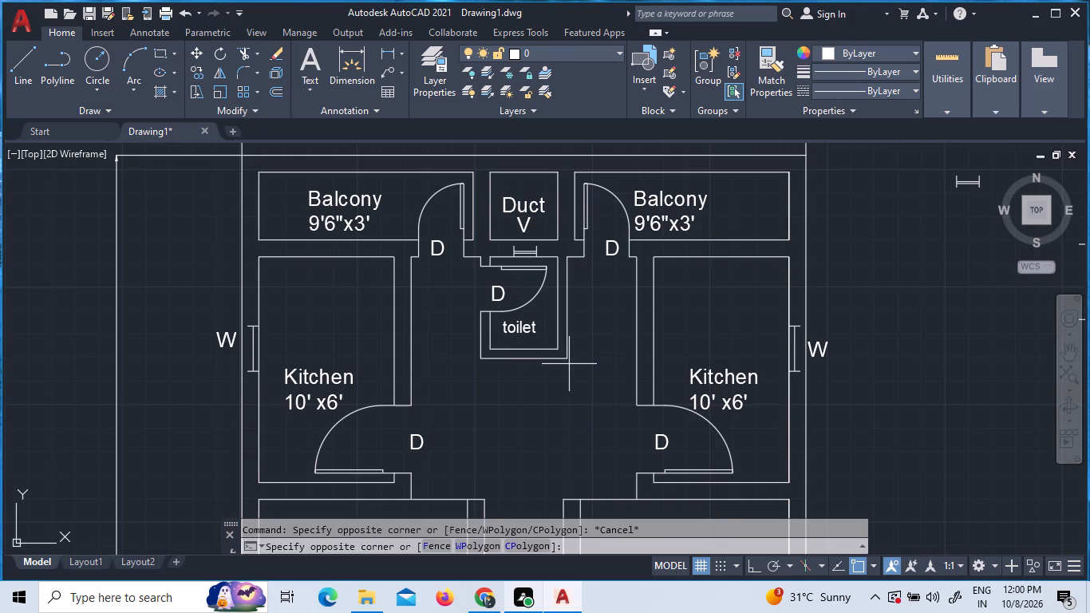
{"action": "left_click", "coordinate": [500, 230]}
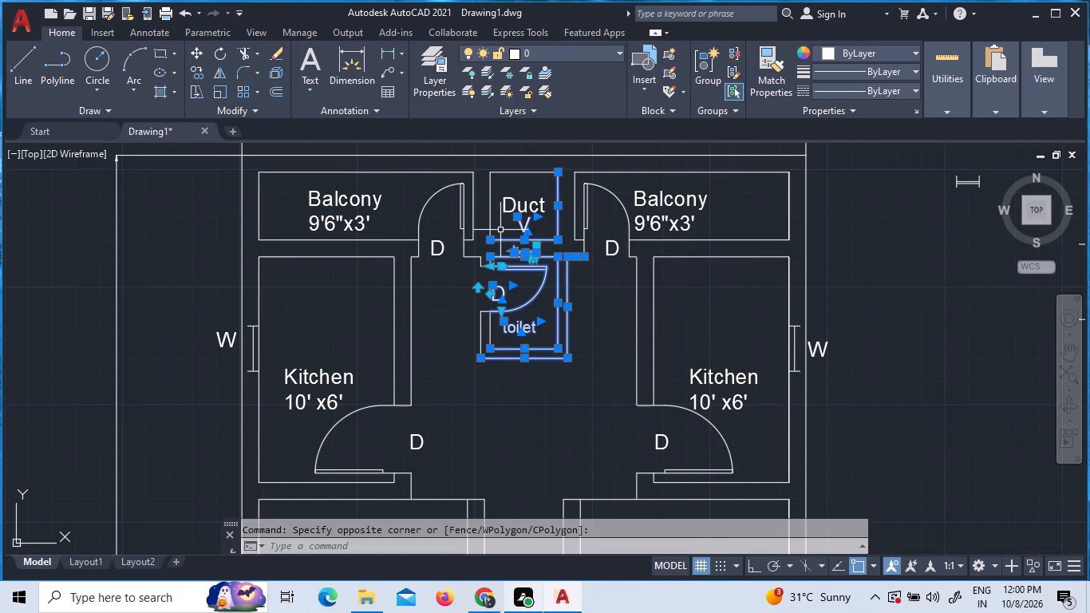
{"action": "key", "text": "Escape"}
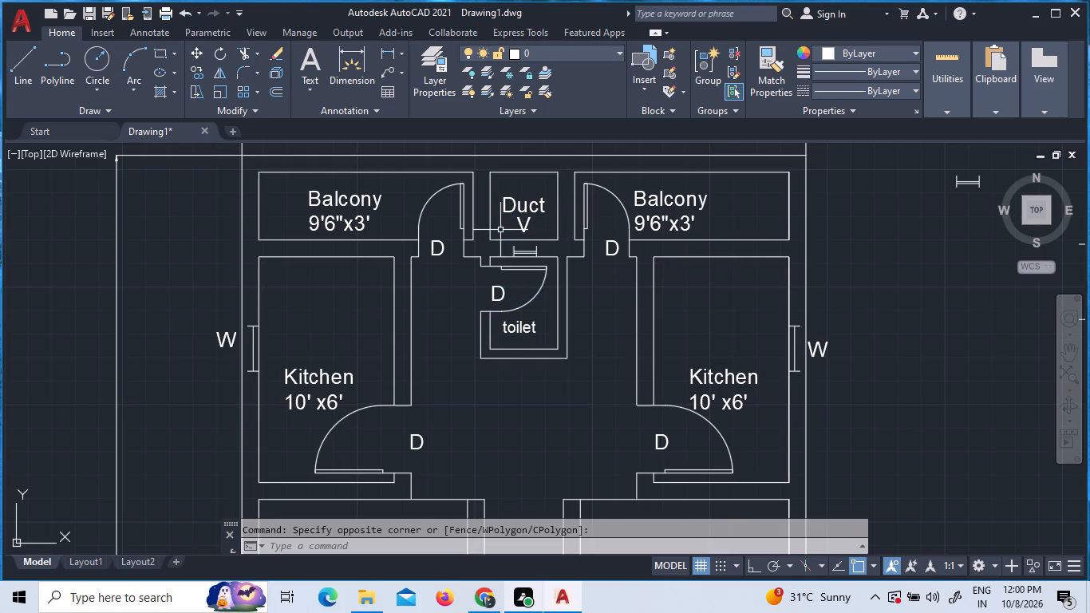
Copy the duct and toilet, with their walls, window, door and labels, from between the balconies to below the west bedroom and below the east bedroom.
{"action": "left_click", "coordinate": [570, 364]}
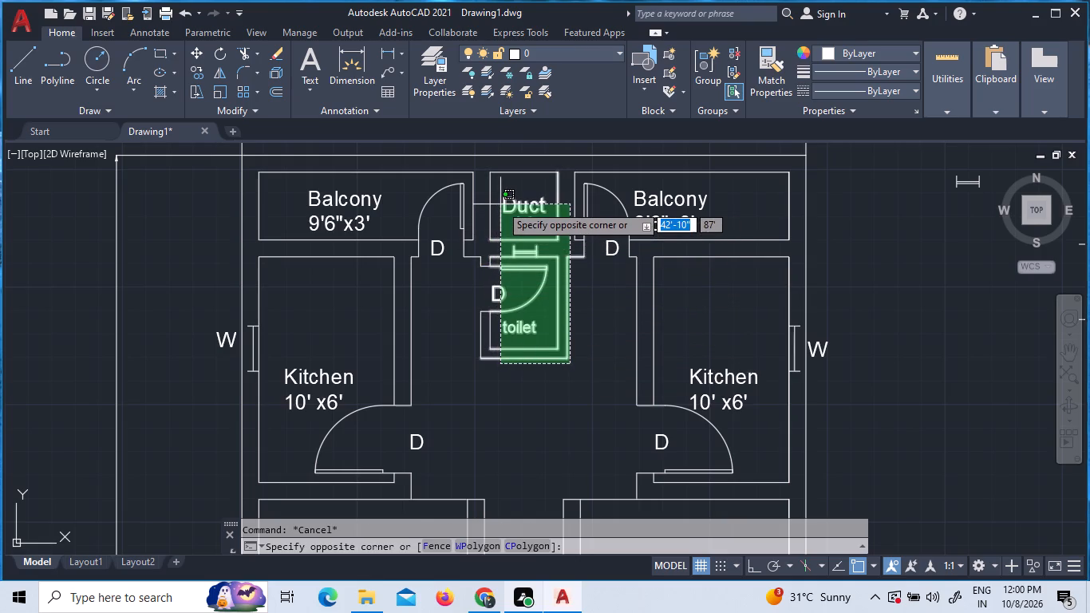
{"action": "left_click", "coordinate": [500, 204]}
{"action": "right_click", "coordinate": [507, 259]}
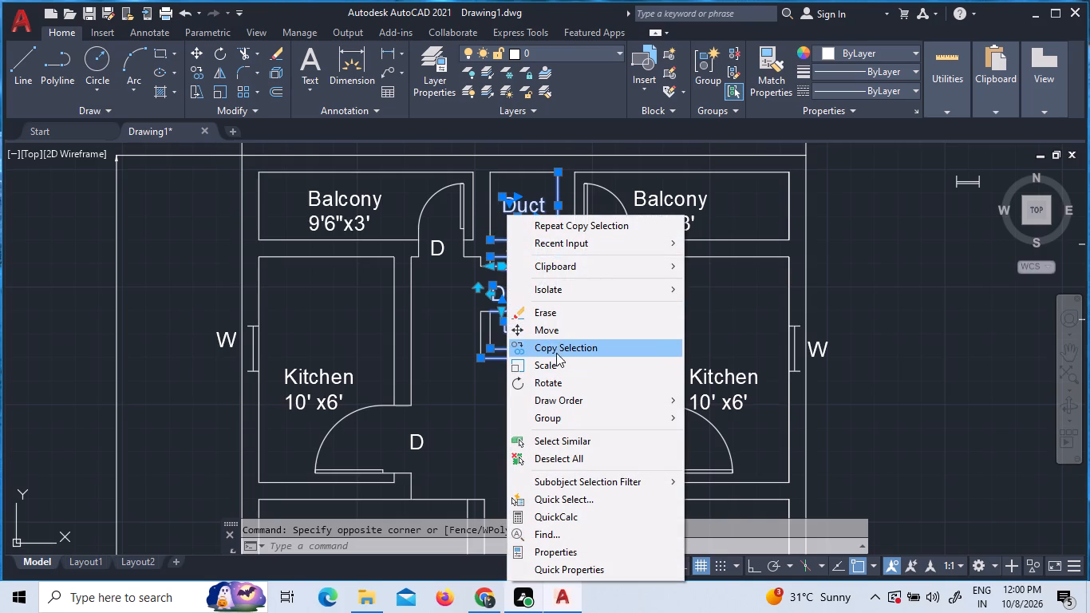
{"action": "left_click", "coordinate": [562, 351]}
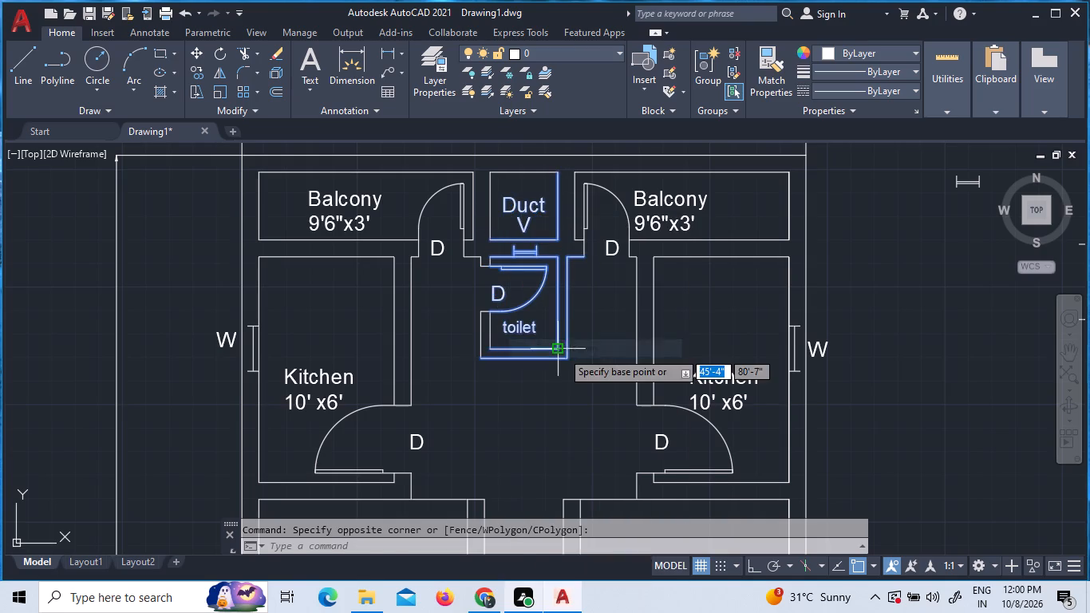
{"action": "left_click", "coordinate": [562, 351]}
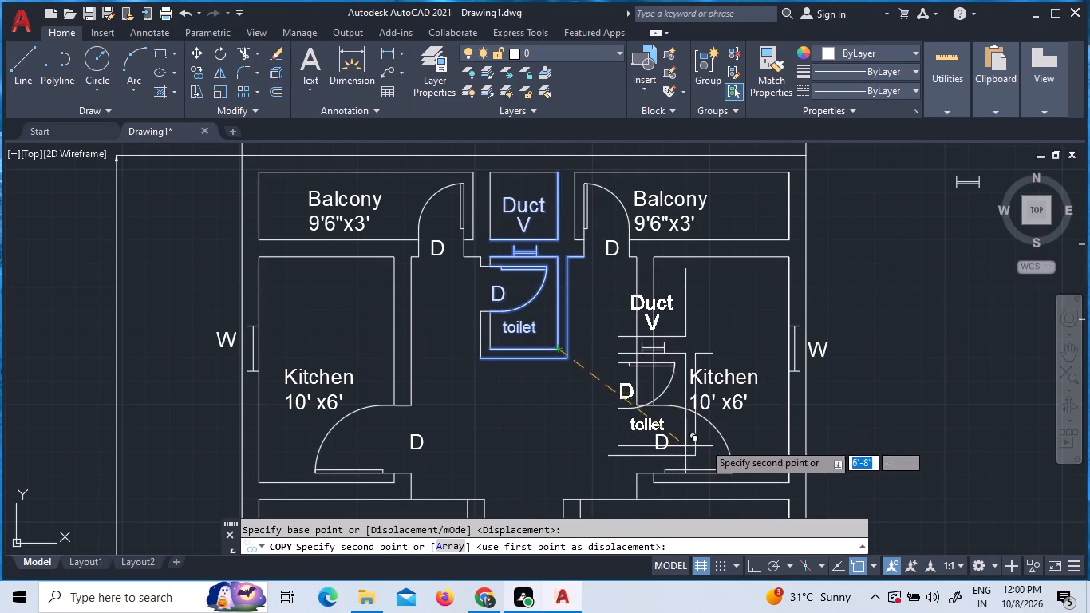
{"action": "scroll", "coordinate": [717, 428], "scroll_direction": "down", "scroll_amount": 5}
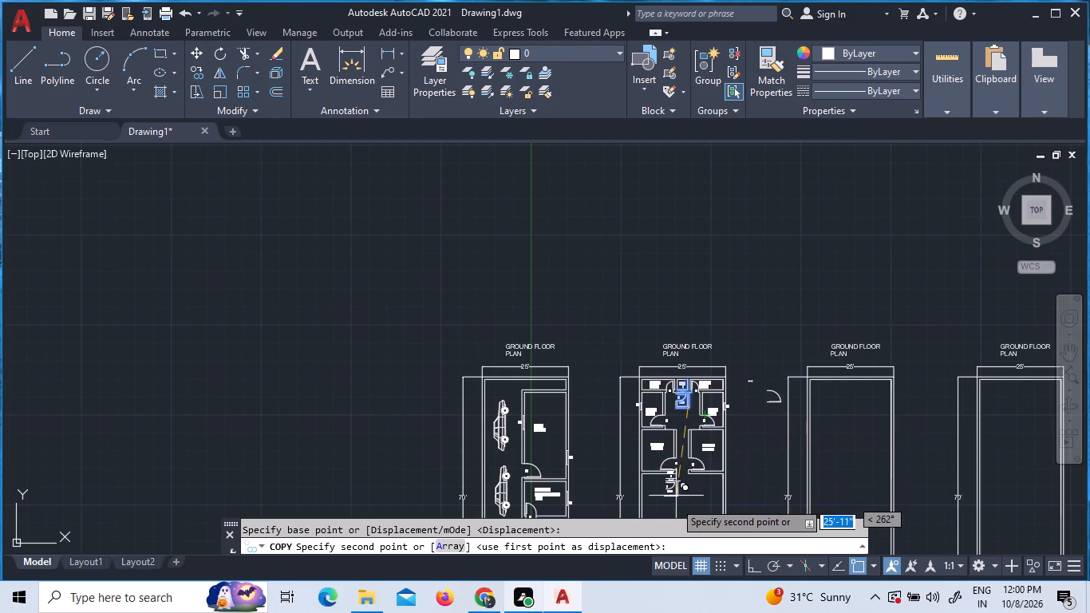
{"action": "scroll", "coordinate": [668, 501], "scroll_direction": "up", "scroll_amount": 4}
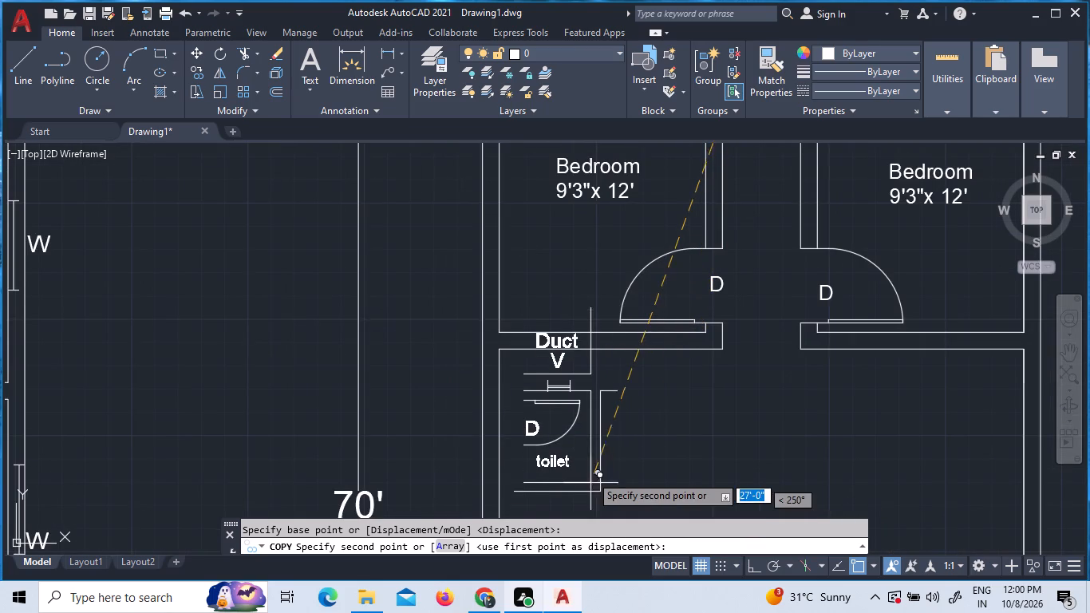
{"action": "scroll", "coordinate": [590, 471], "scroll_direction": "down", "scroll_amount": 2}
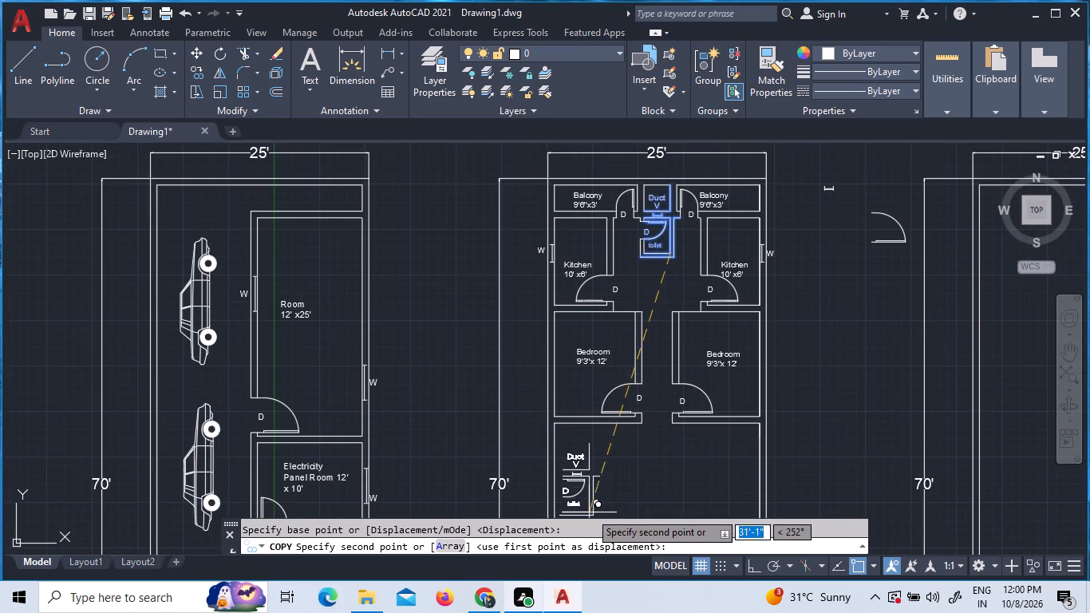
{"action": "scroll", "coordinate": [583, 494], "scroll_direction": "up", "scroll_amount": 1}
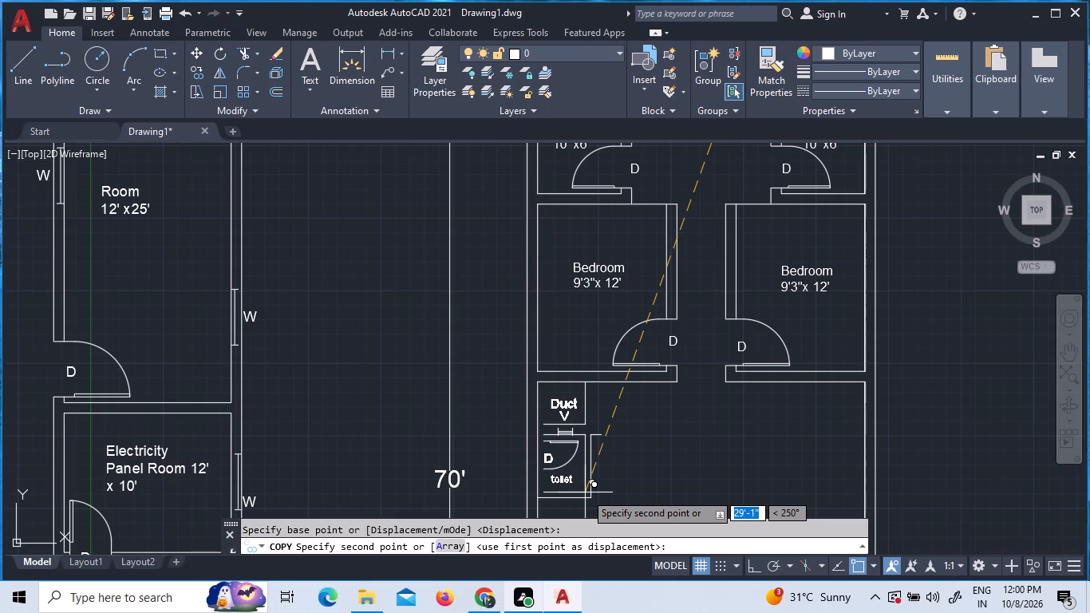
{"action": "left_click", "coordinate": [585, 492]}
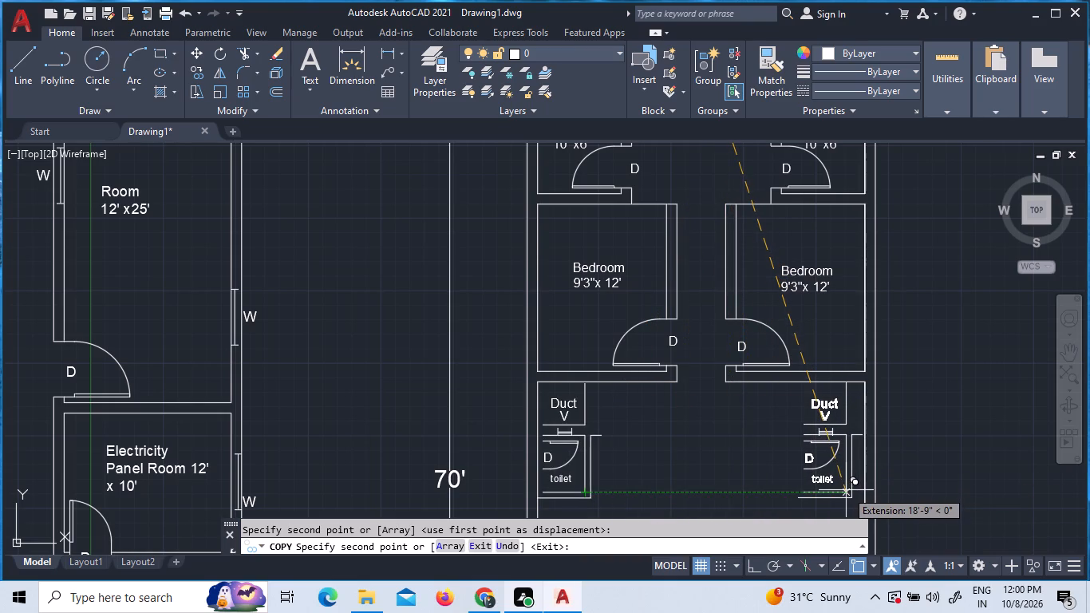
{"action": "left_click", "coordinate": [840, 490]}
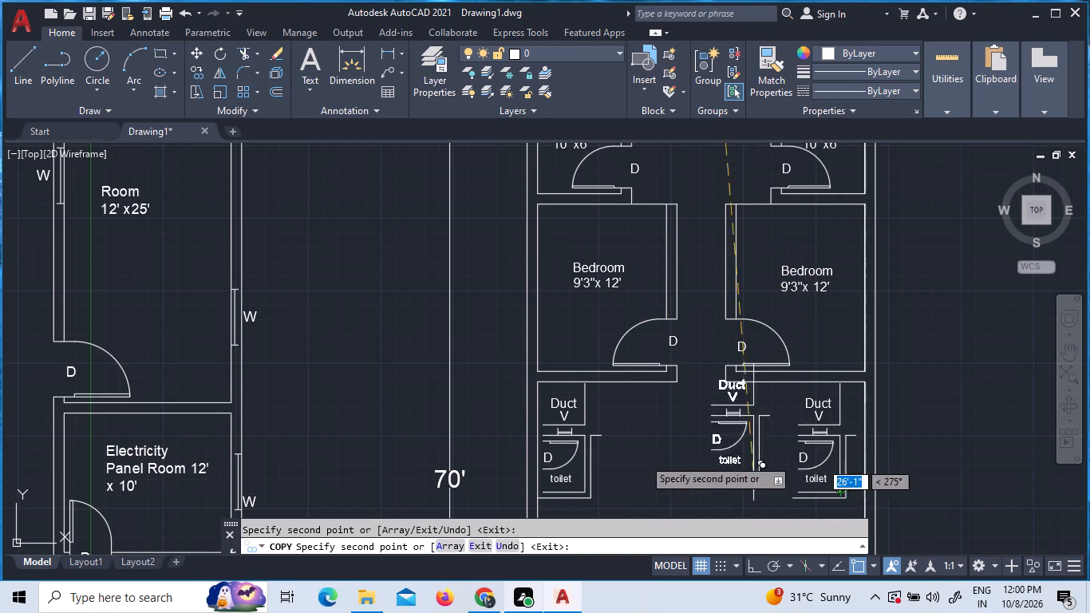
{"action": "key", "text": "Escape"}
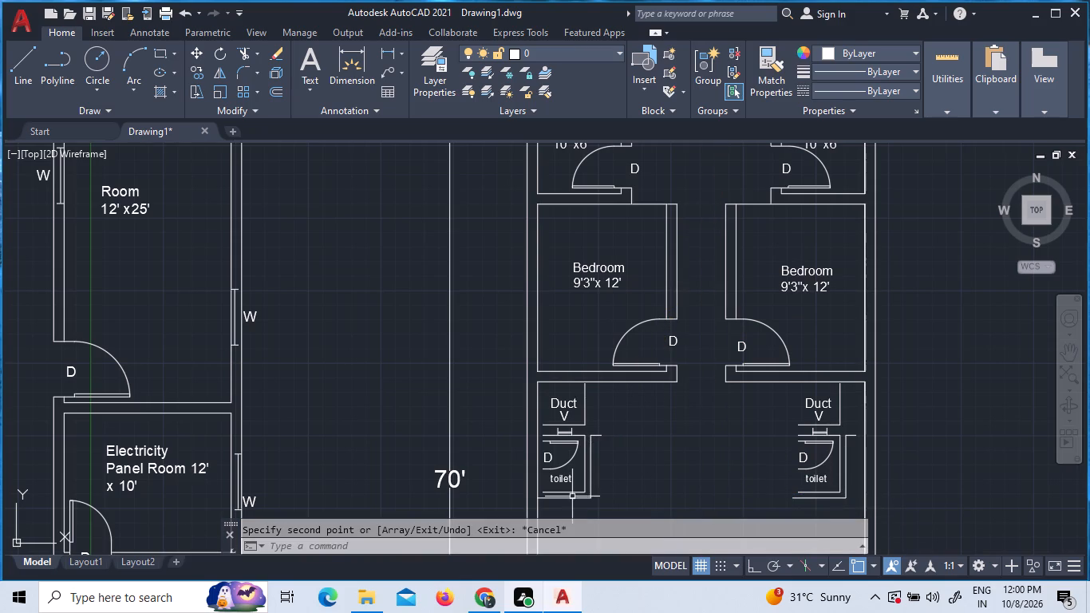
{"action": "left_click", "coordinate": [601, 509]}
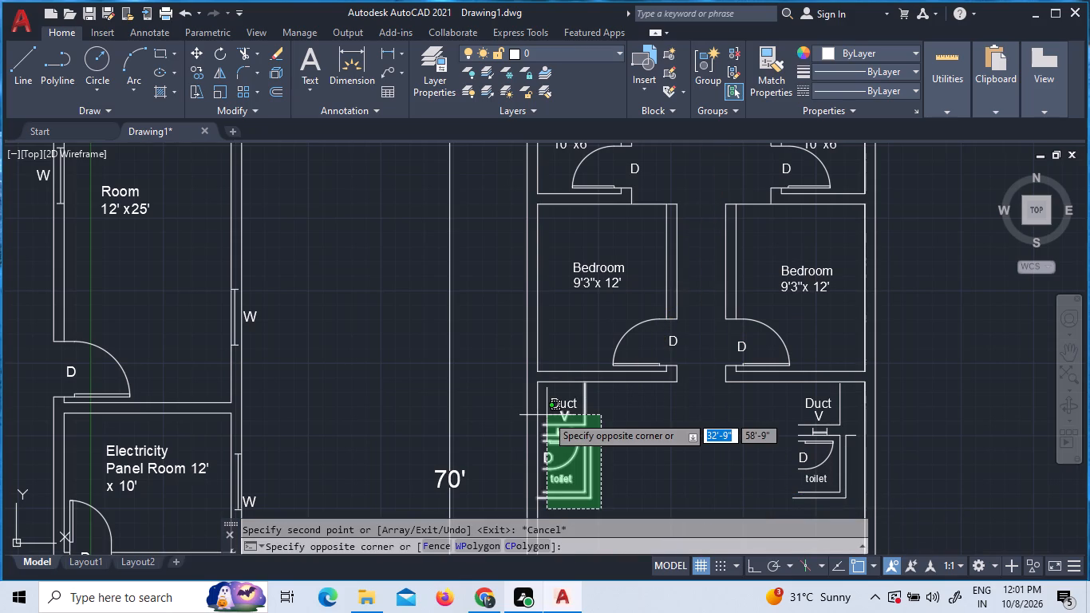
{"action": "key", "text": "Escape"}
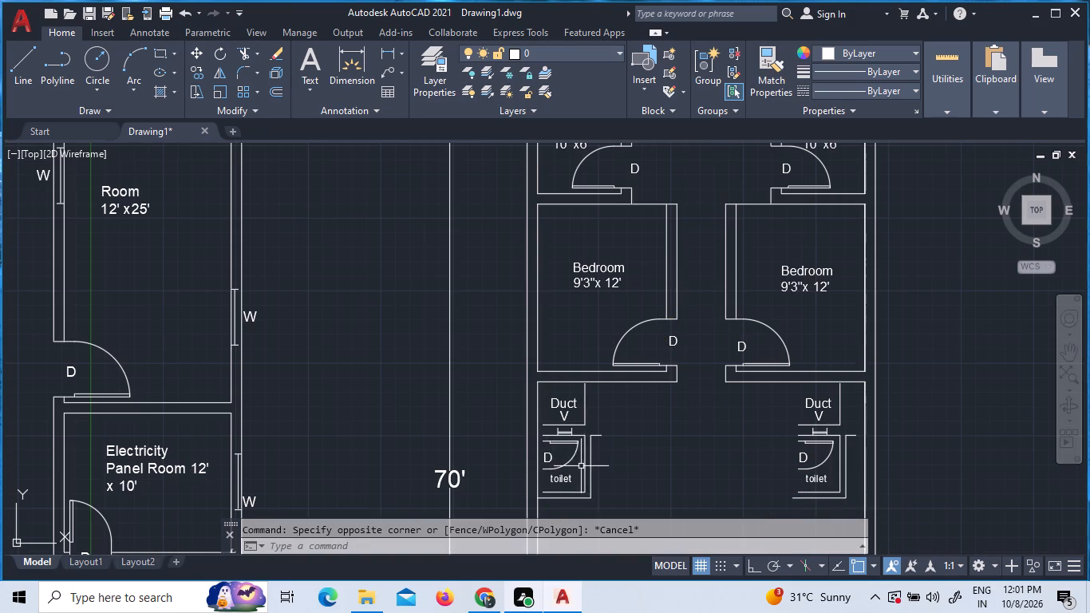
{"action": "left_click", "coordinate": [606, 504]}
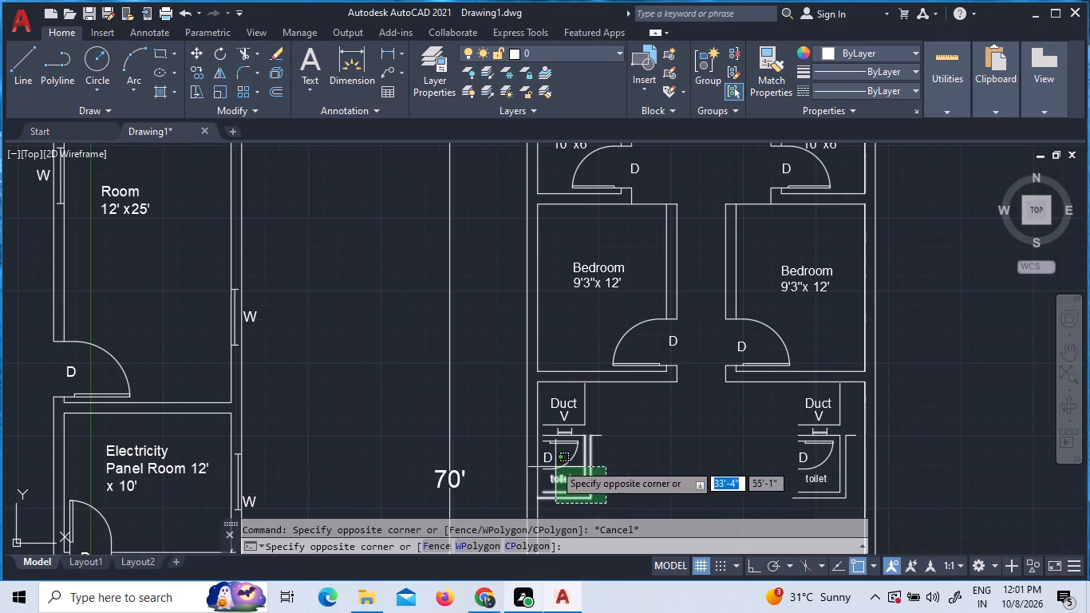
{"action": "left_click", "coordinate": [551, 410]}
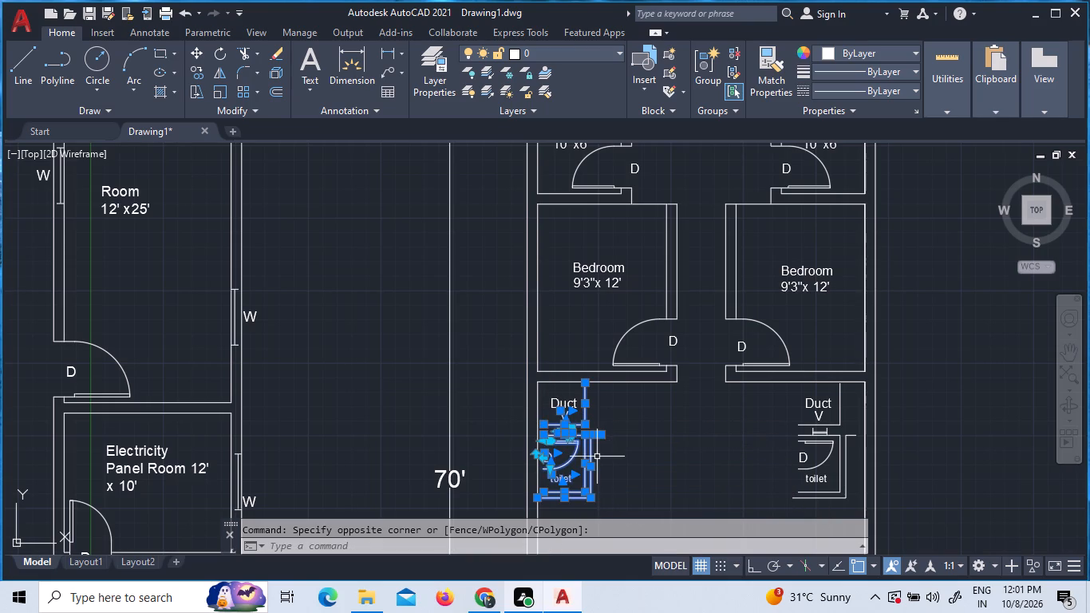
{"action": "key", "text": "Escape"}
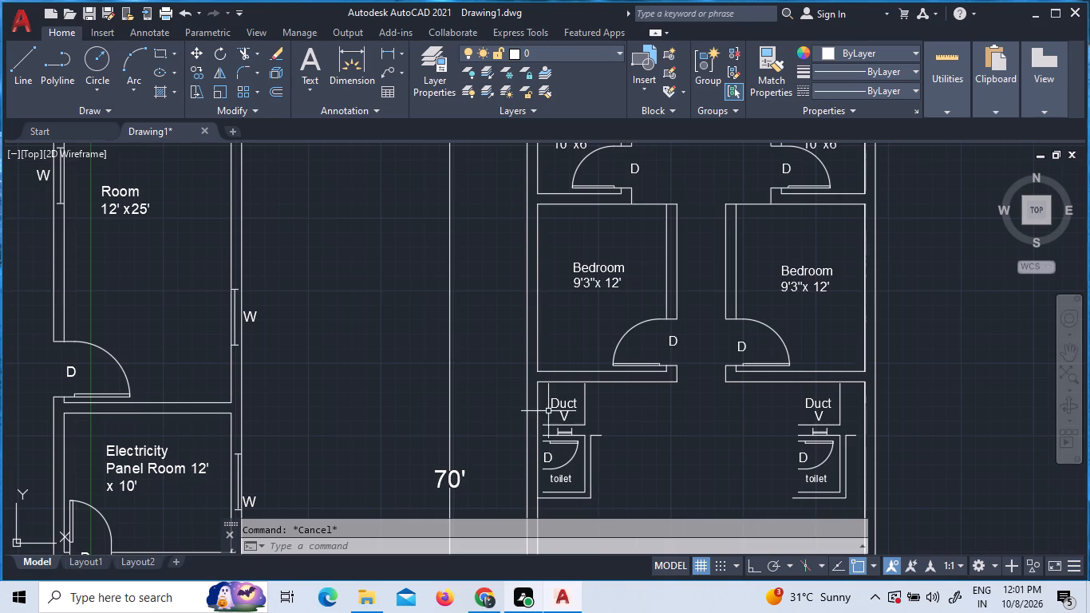
Move the west duct's bottom and east walls about 5 inches west so the bottom wall meets the outer wall.
{"action": "scroll", "coordinate": [553, 430], "scroll_direction": "up", "scroll_amount": 2}
{"action": "scroll", "coordinate": [554, 431], "scroll_direction": "down", "scroll_amount": 1}
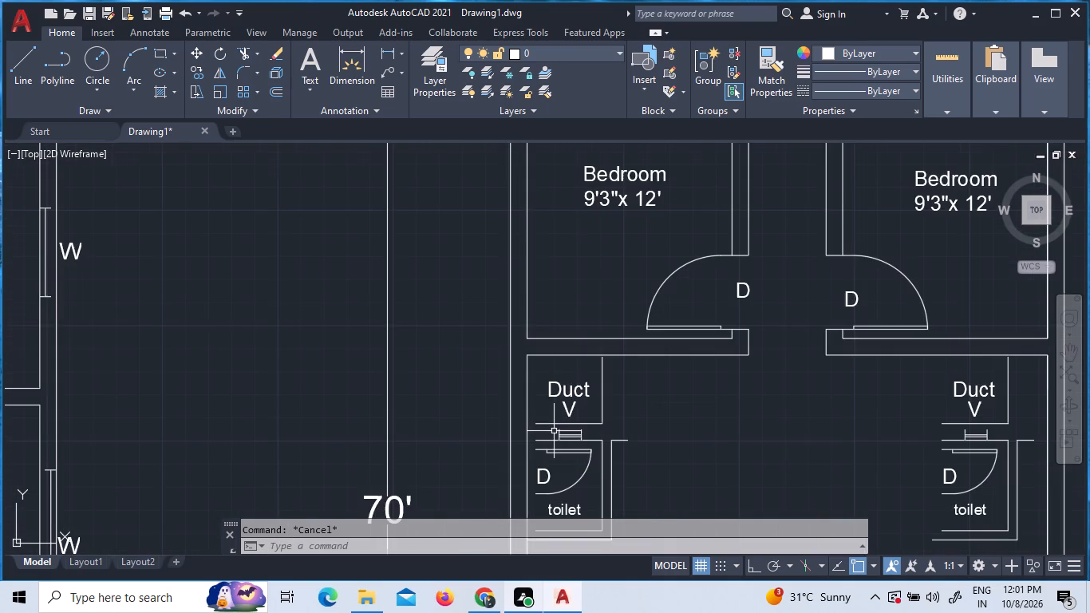
{"action": "scroll", "coordinate": [576, 452], "scroll_direction": "down", "scroll_amount": 1}
{"action": "scroll", "coordinate": [583, 424], "scroll_direction": "up", "scroll_amount": 1}
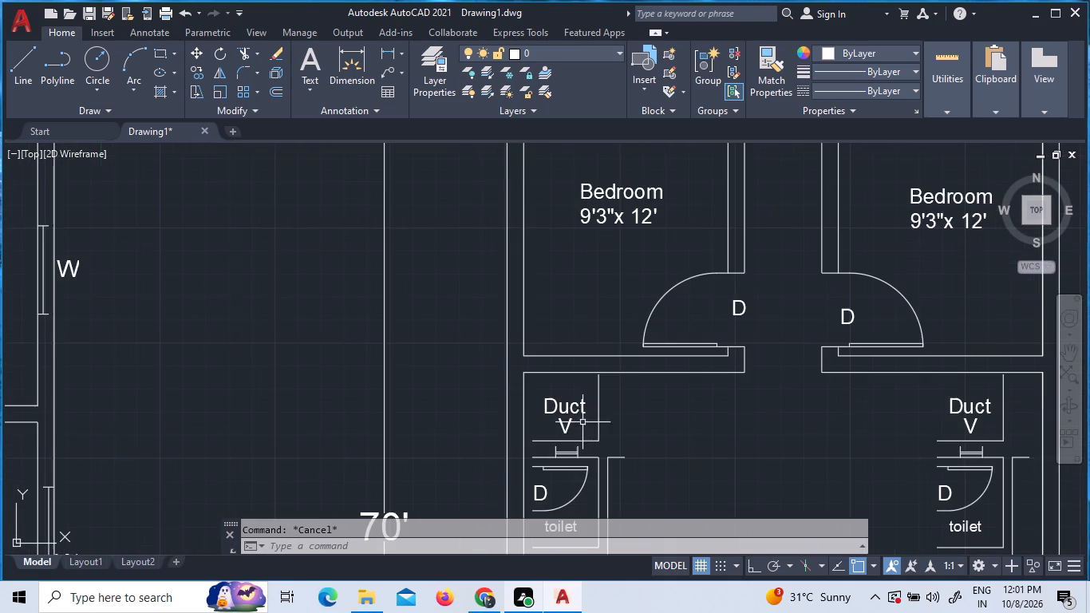
{"action": "scroll", "coordinate": [592, 439], "scroll_direction": "up", "scroll_amount": 2}
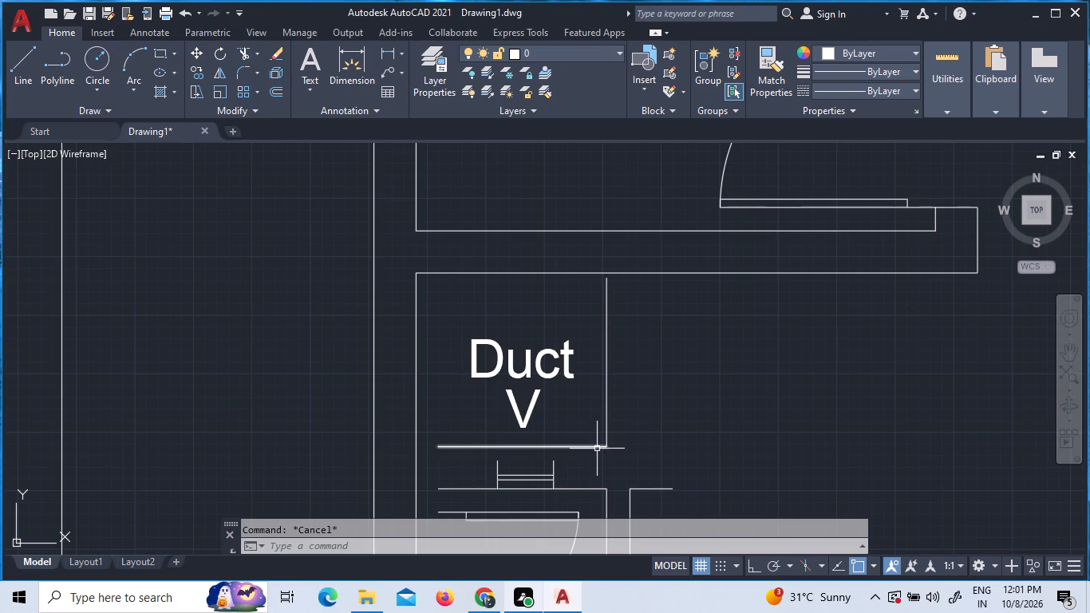
{"action": "left_click", "coordinate": [599, 446]}
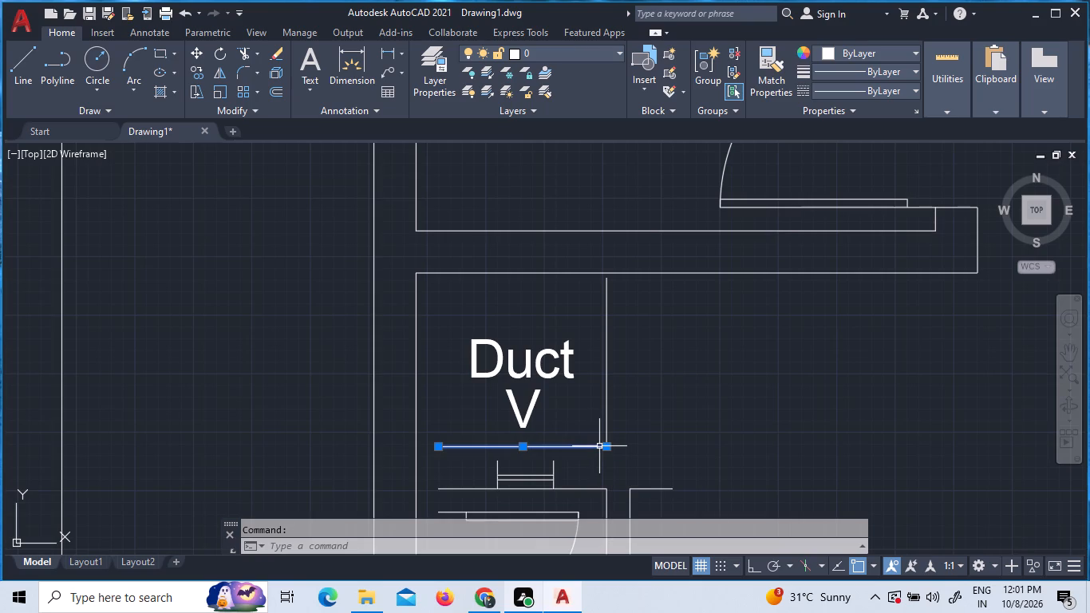
{"action": "key", "text": "Escape"}
{"action": "left_click", "coordinate": [637, 457]}
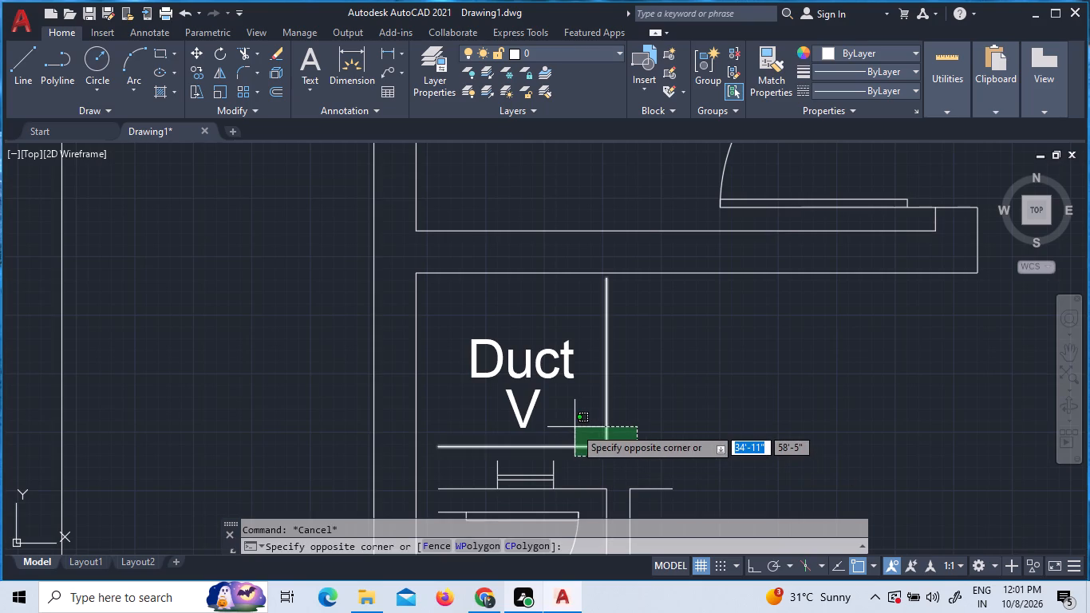
{"action": "left_click", "coordinate": [575, 427]}
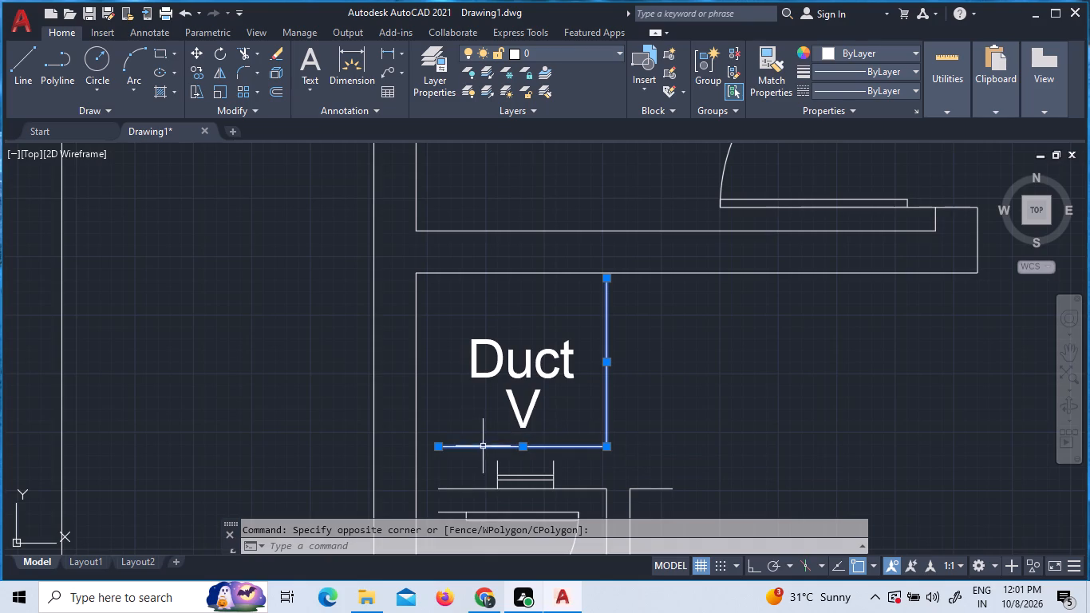
{"action": "key", "text": "m"}
{"action": "key", "text": "o"}
{"action": "type", "text": "v"}
{"action": "key", "text": "space"}
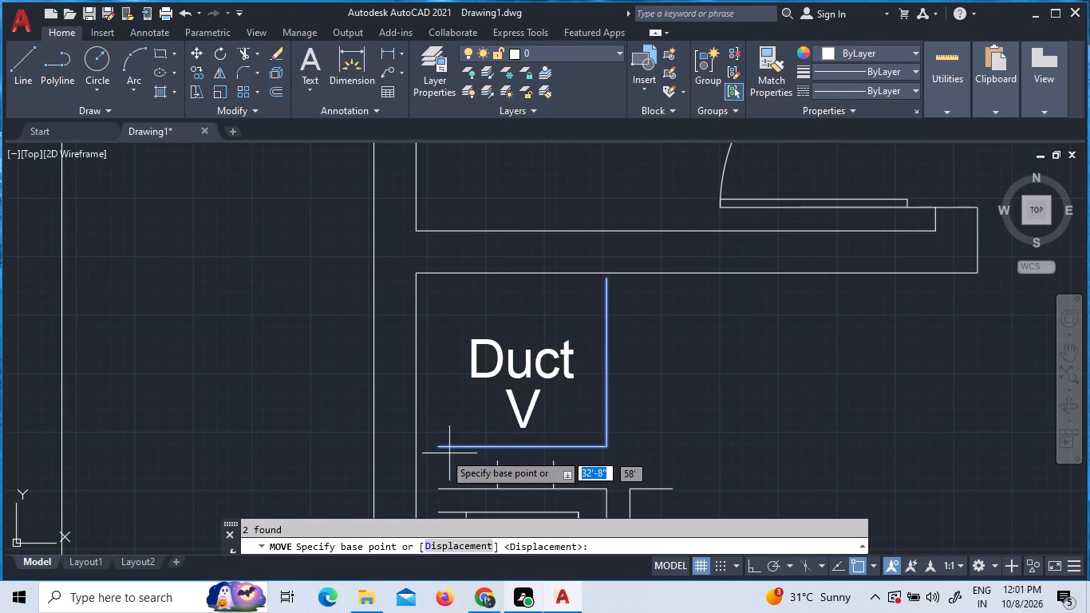
{"action": "left_click", "coordinate": [439, 442]}
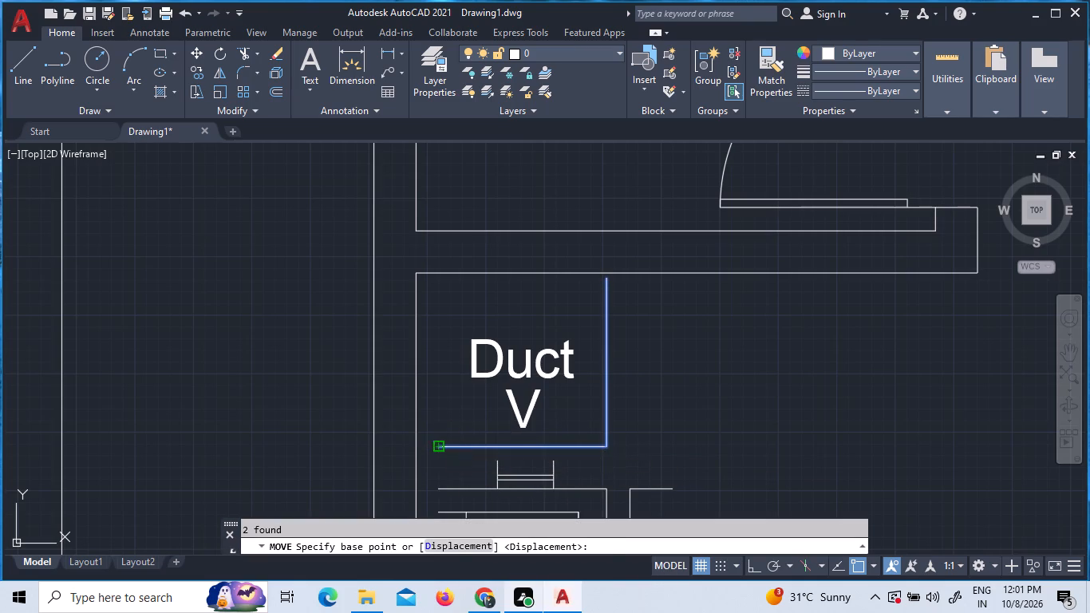
{"action": "key", "text": "F8"}
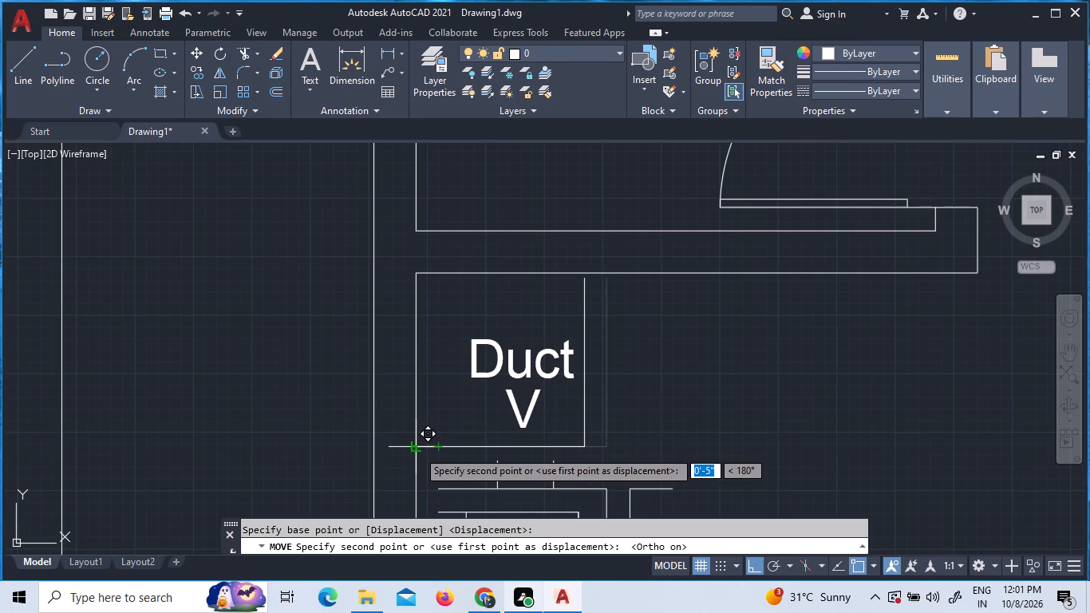
{"action": "left_click", "coordinate": [418, 450]}
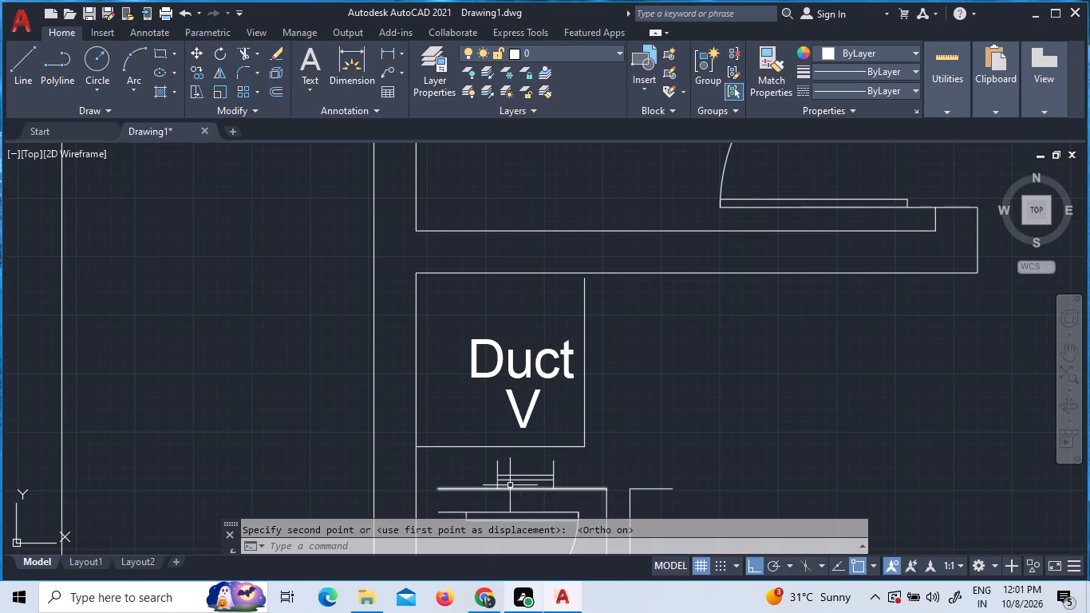
Move the west toilet's walls, window, door and toilet label straight south by about 5 inches, leaving the D label in place.
{"action": "scroll", "coordinate": [597, 471], "scroll_direction": "down", "scroll_amount": 4}
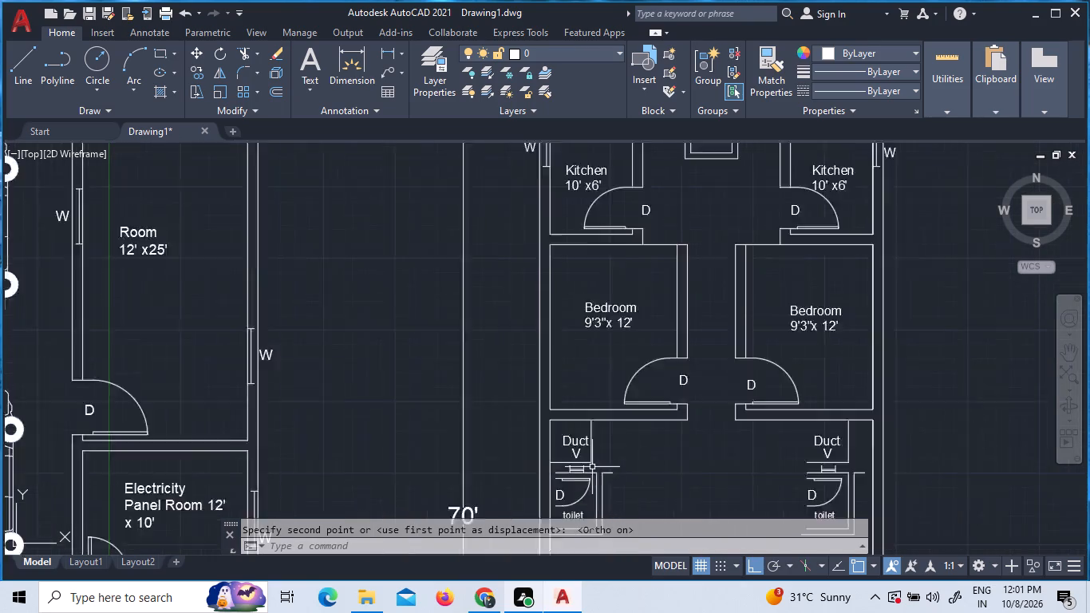
{"action": "middle_click_drag", "start_coordinate": [617, 502], "coordinate": [585, 475]}
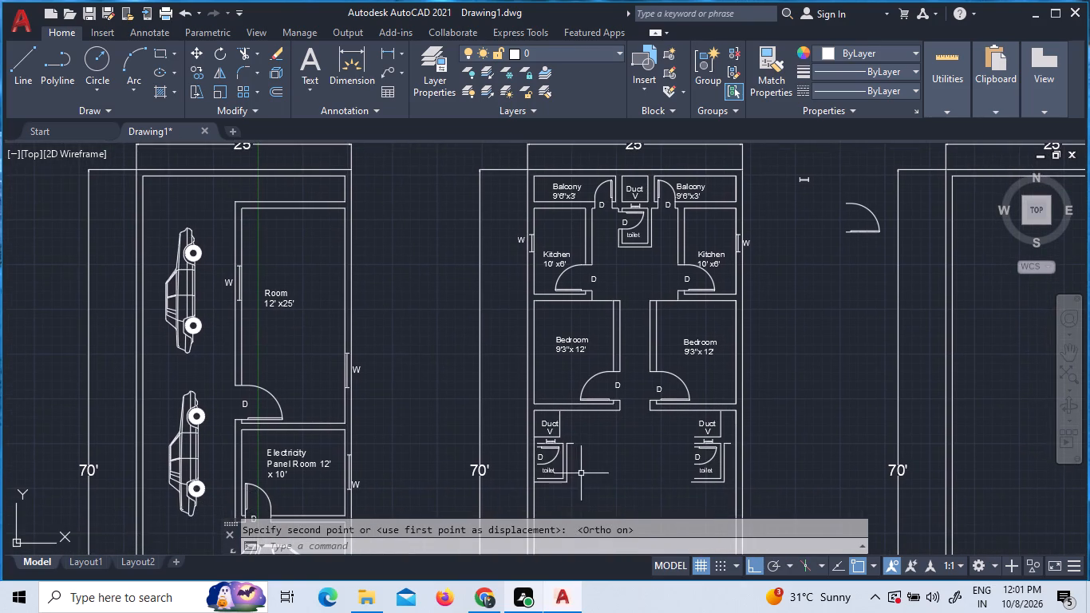
{"action": "left_click", "coordinate": [579, 489]}
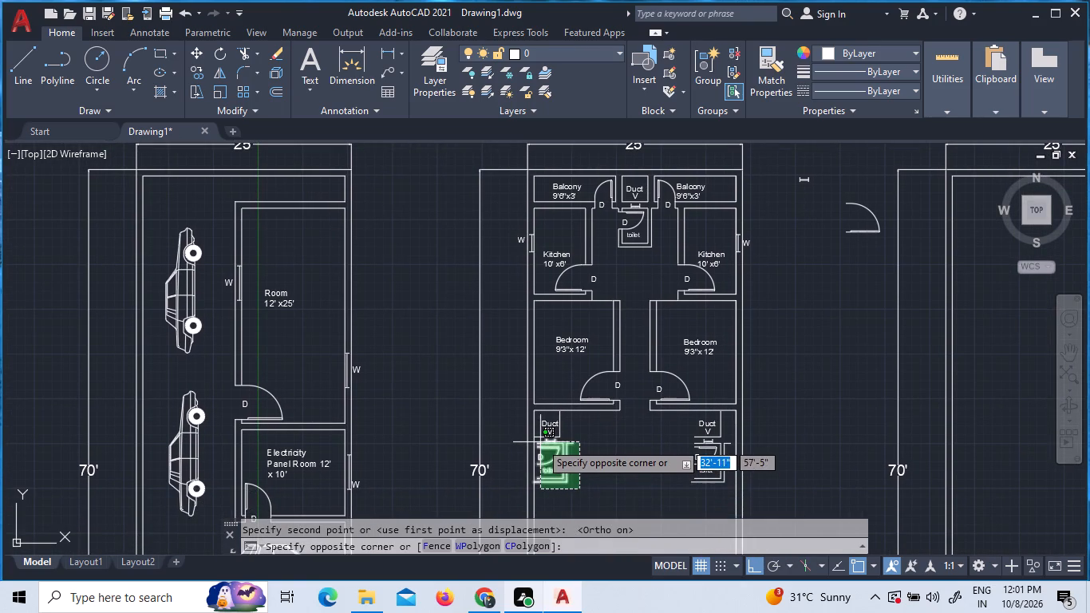
{"action": "scroll", "coordinate": [539, 442], "scroll_direction": "up", "scroll_amount": 1}
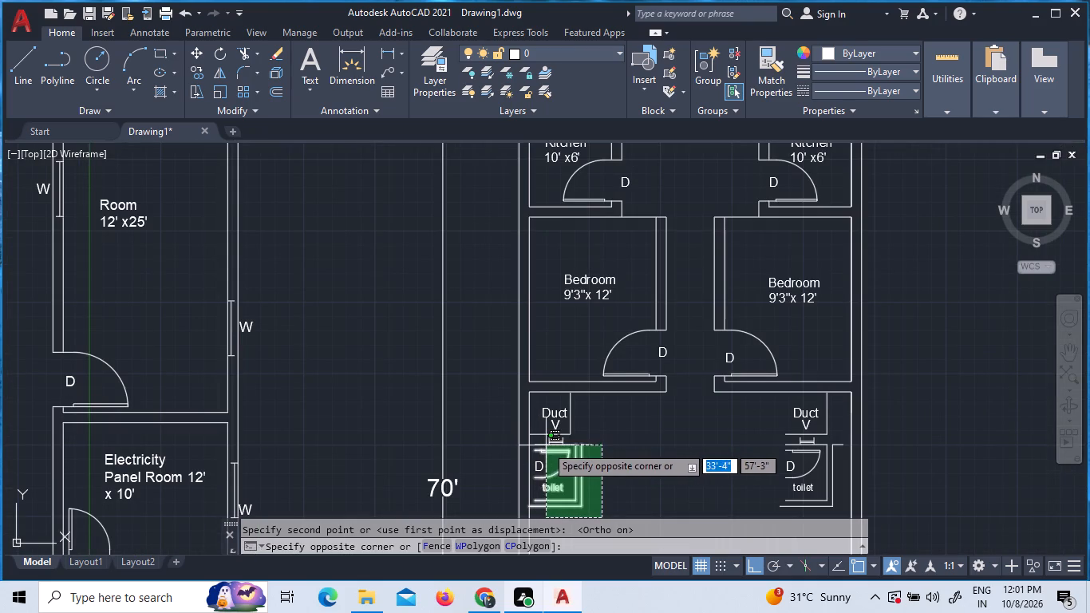
{"action": "left_click", "coordinate": [547, 441]}
{"action": "scroll", "coordinate": [558, 461], "scroll_direction": "up", "scroll_amount": 3}
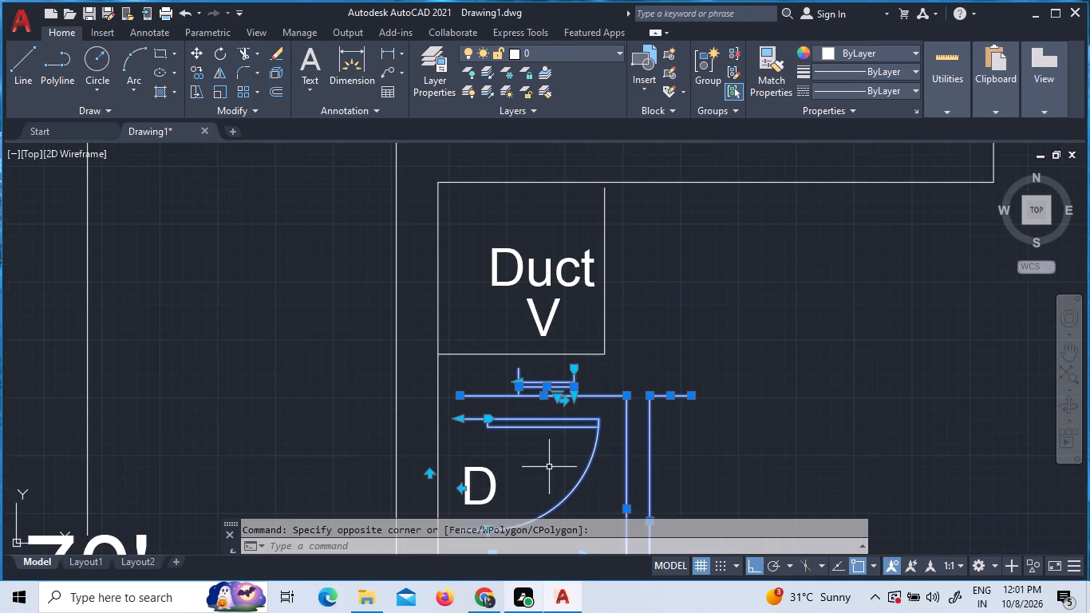
{"action": "type", "text": "mov"}
{"action": "key", "text": "space"}
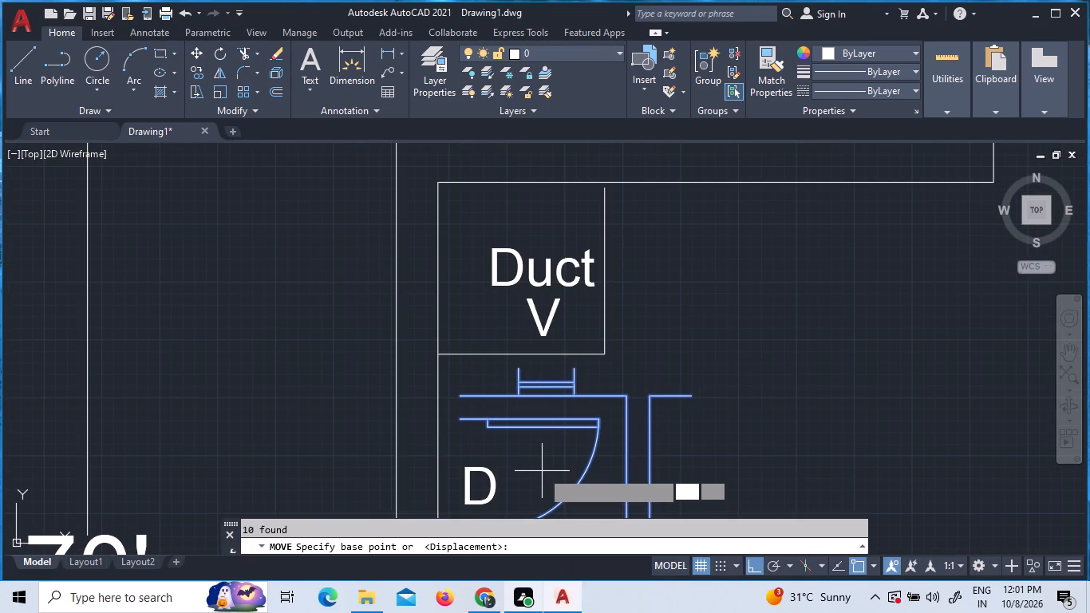
{"action": "scroll", "coordinate": [523, 376], "scroll_direction": "down", "scroll_amount": 2}
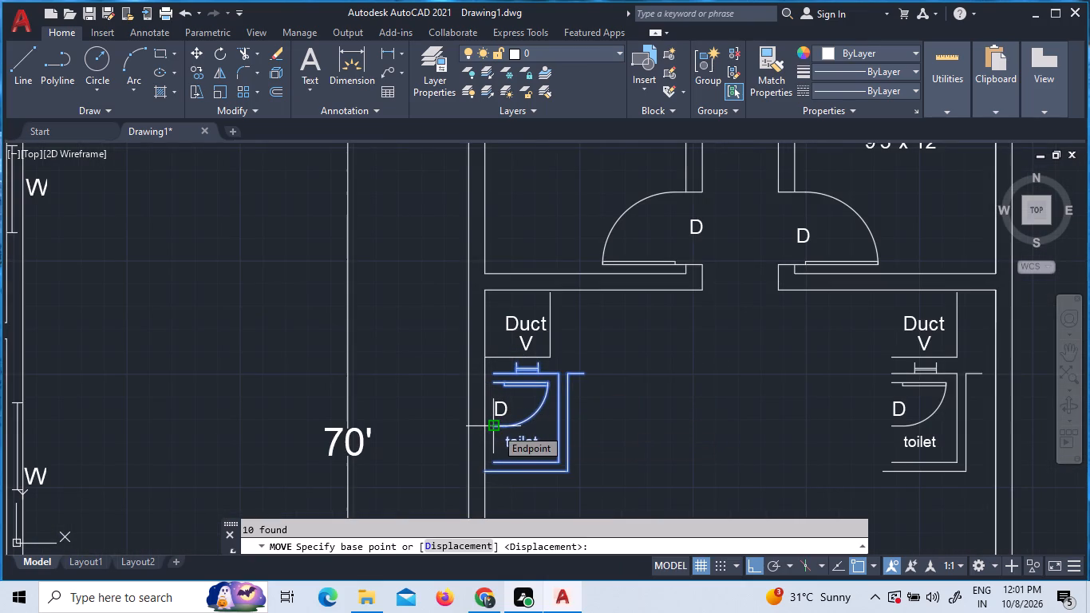
{"action": "left_click", "coordinate": [495, 467]}
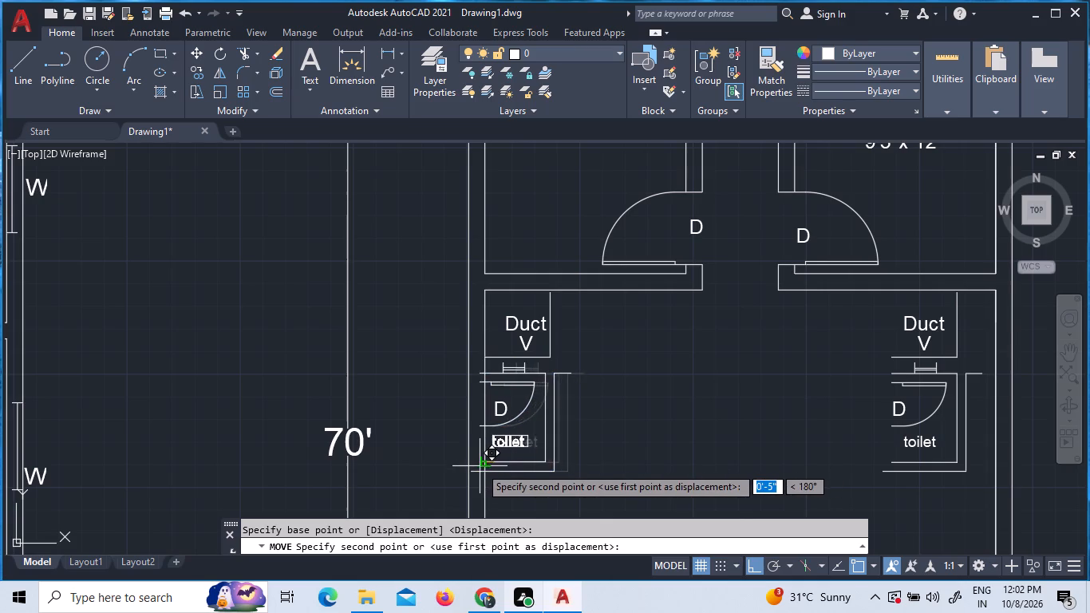
{"action": "scroll", "coordinate": [480, 467], "scroll_direction": "up", "scroll_amount": 3}
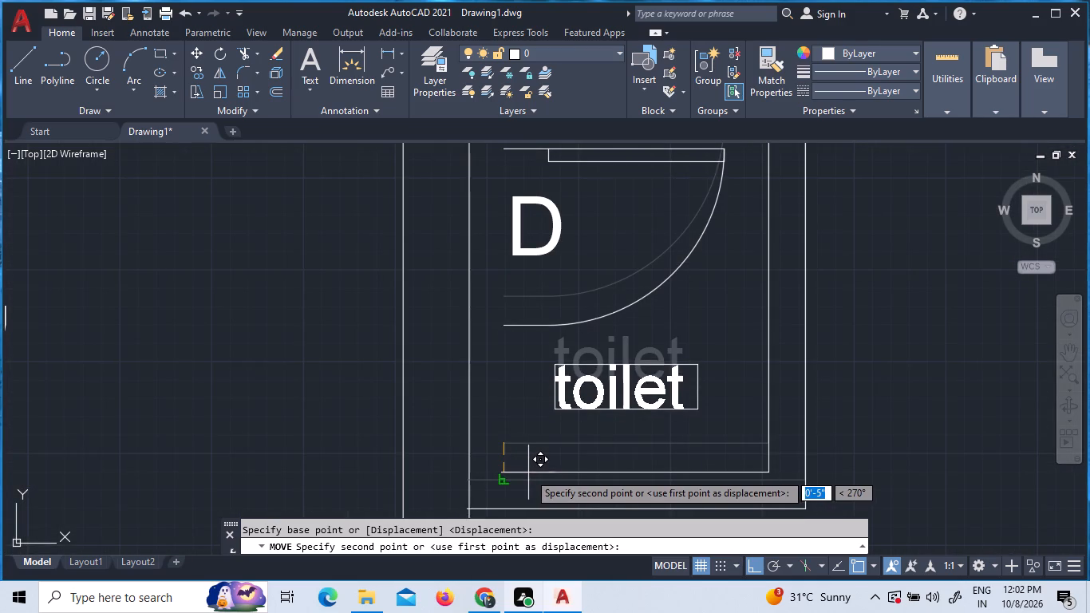
{"action": "key", "text": "F8"}
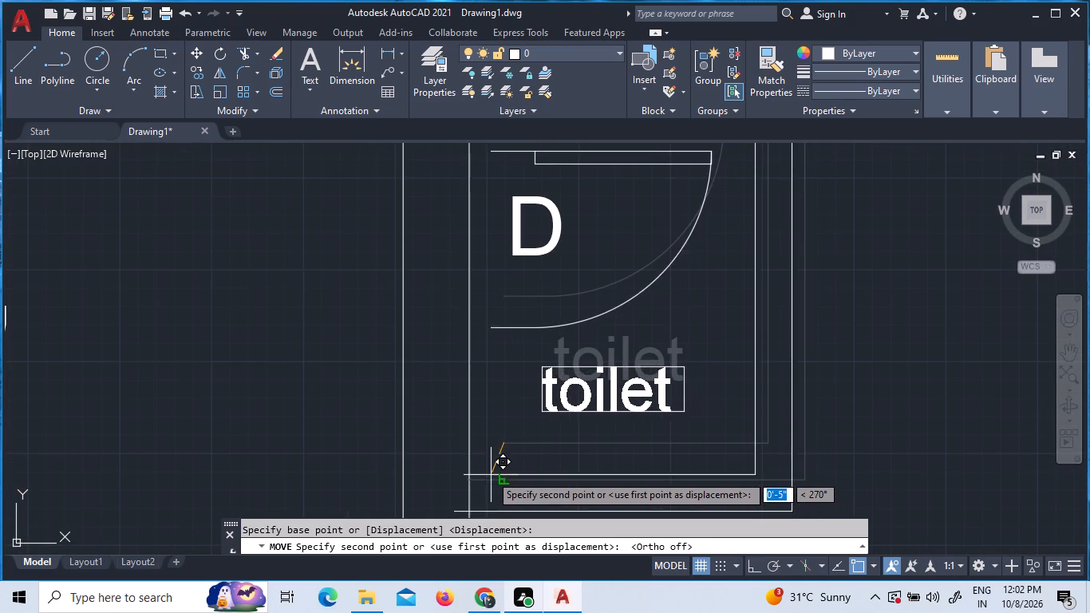
{"action": "key", "text": "F8"}
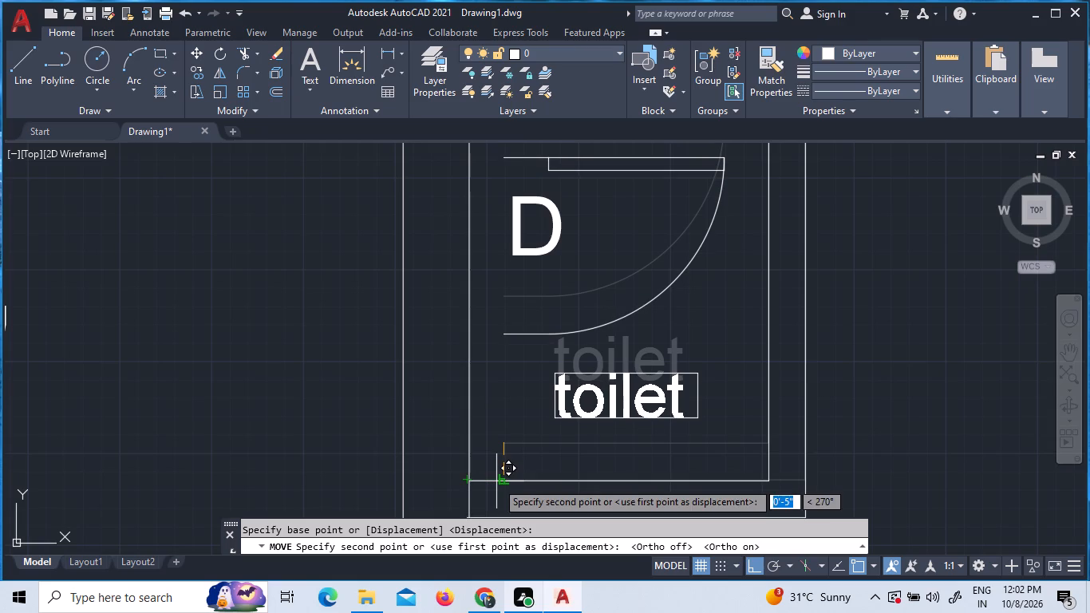
{"action": "left_click", "coordinate": [496, 480]}
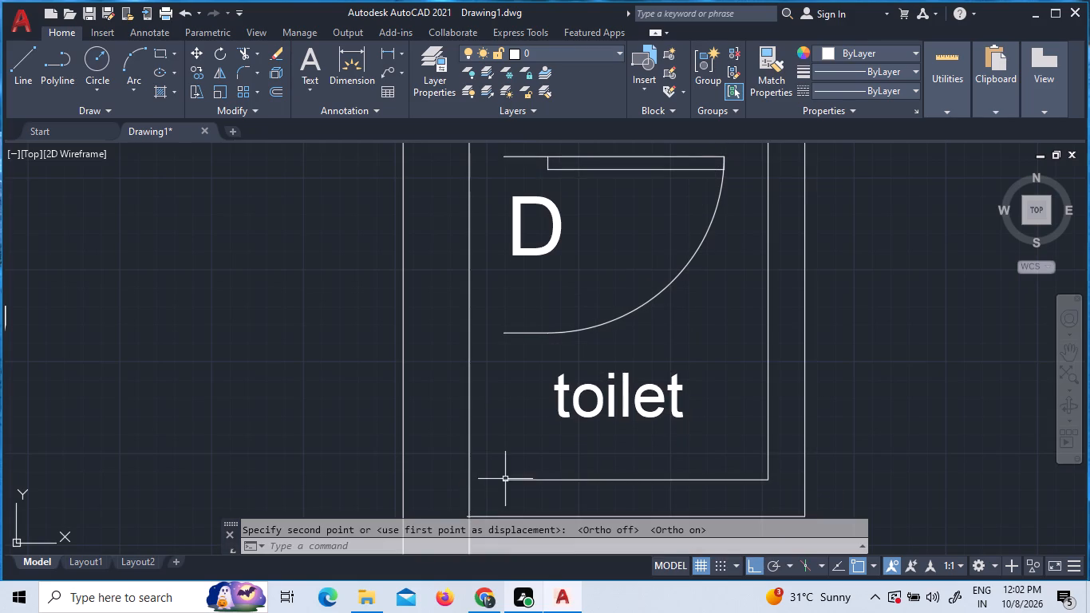
Rotate the west toilet with its walls, window, door and labels 180° about its southwest corner on the outer wall.
{"action": "scroll", "coordinate": [524, 490], "scroll_direction": "down", "scroll_amount": 1}
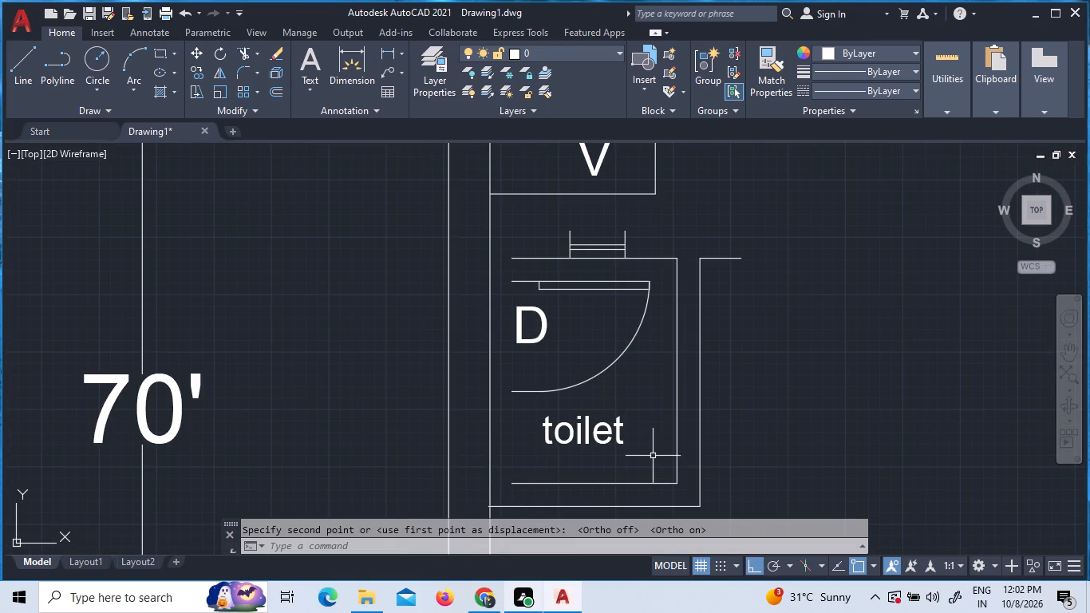
{"action": "scroll", "coordinate": [642, 308], "scroll_direction": "down", "scroll_amount": 3}
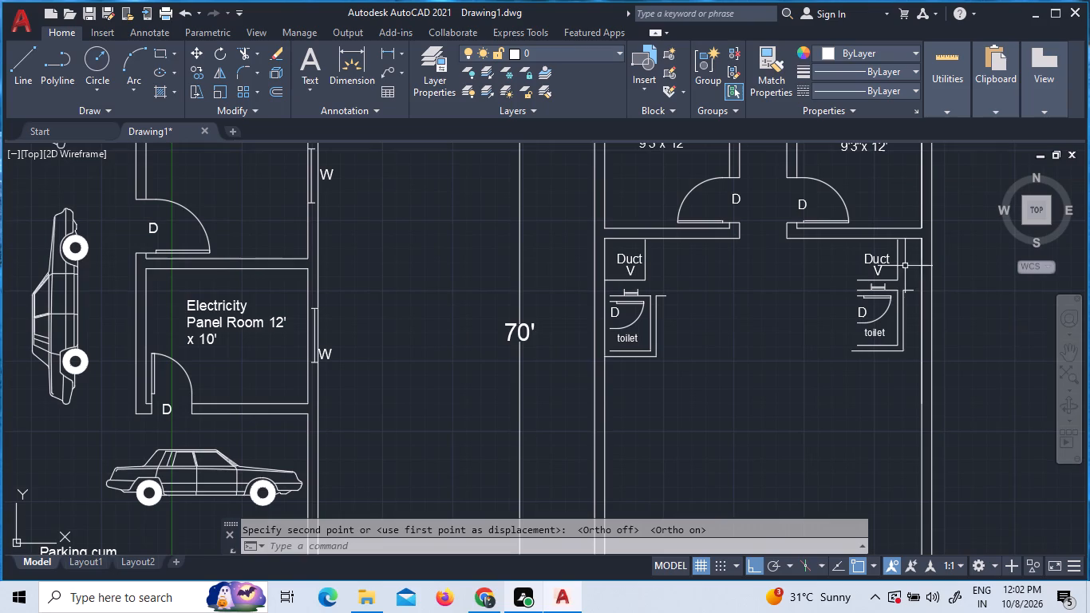
{"action": "left_click", "coordinate": [910, 370]}
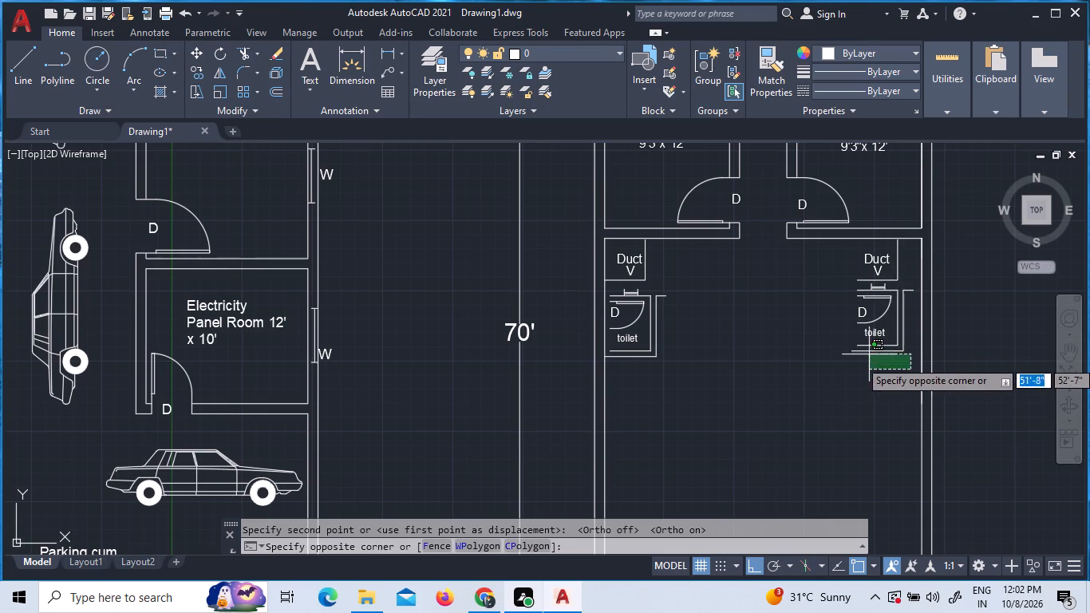
{"action": "left_click", "coordinate": [885, 378]}
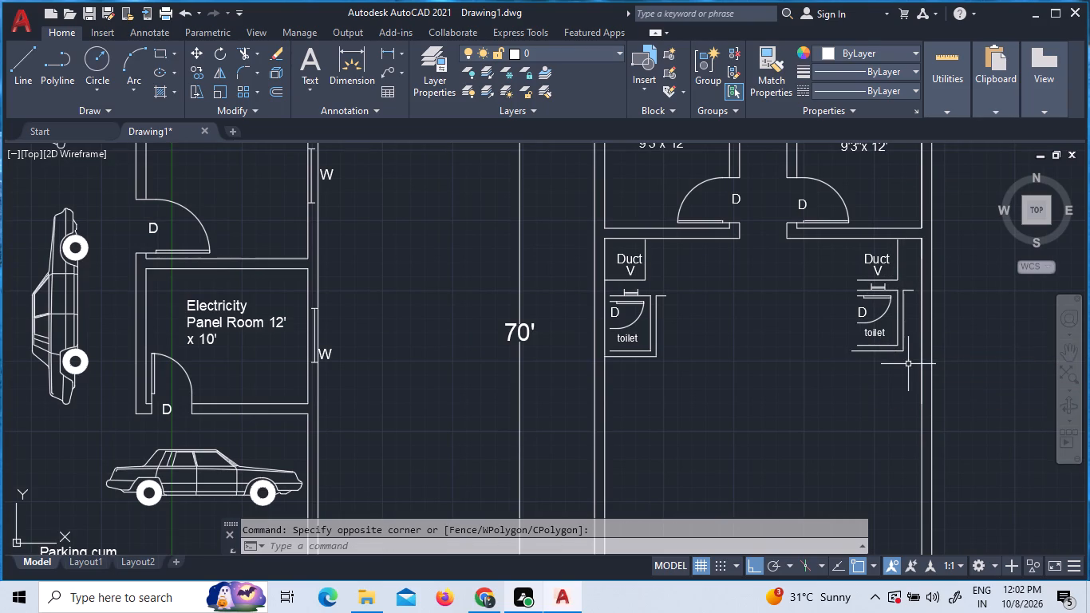
{"action": "left_click", "coordinate": [680, 366]}
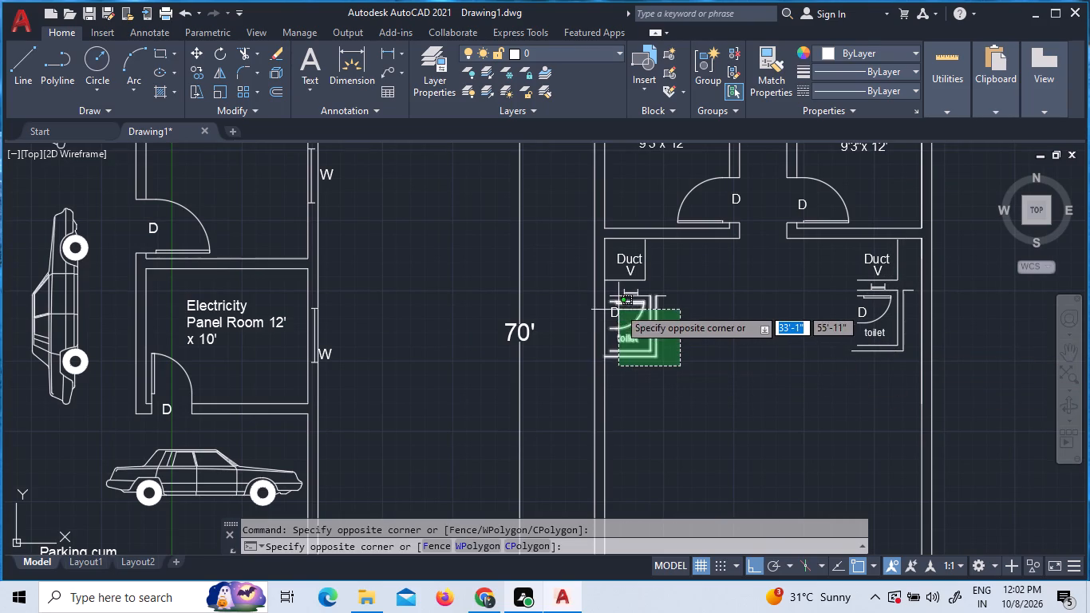
{"action": "left_click", "coordinate": [618, 293]}
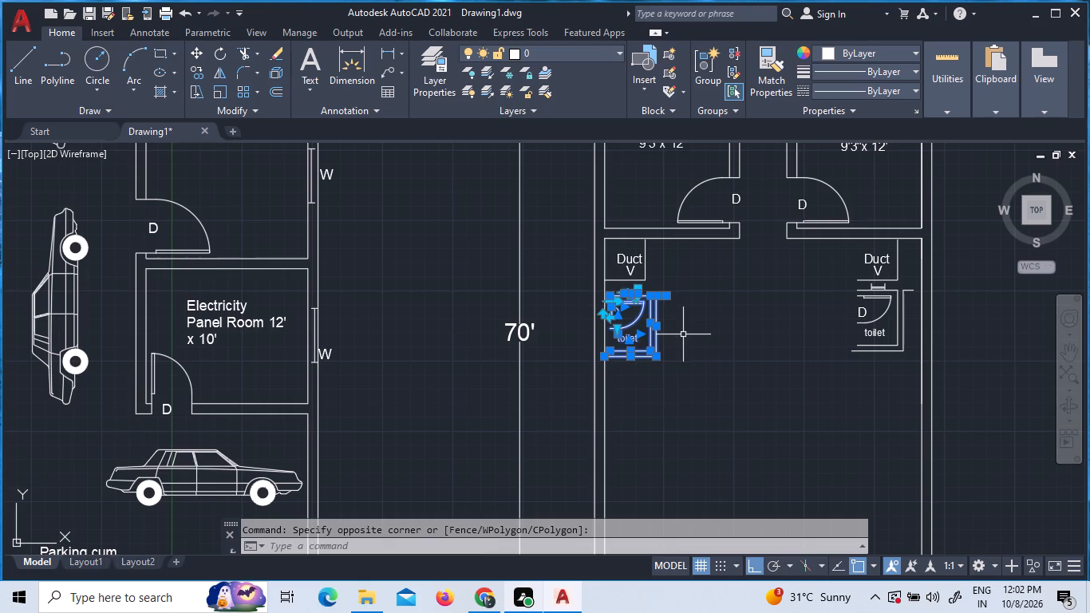
{"action": "key", "text": "r"}
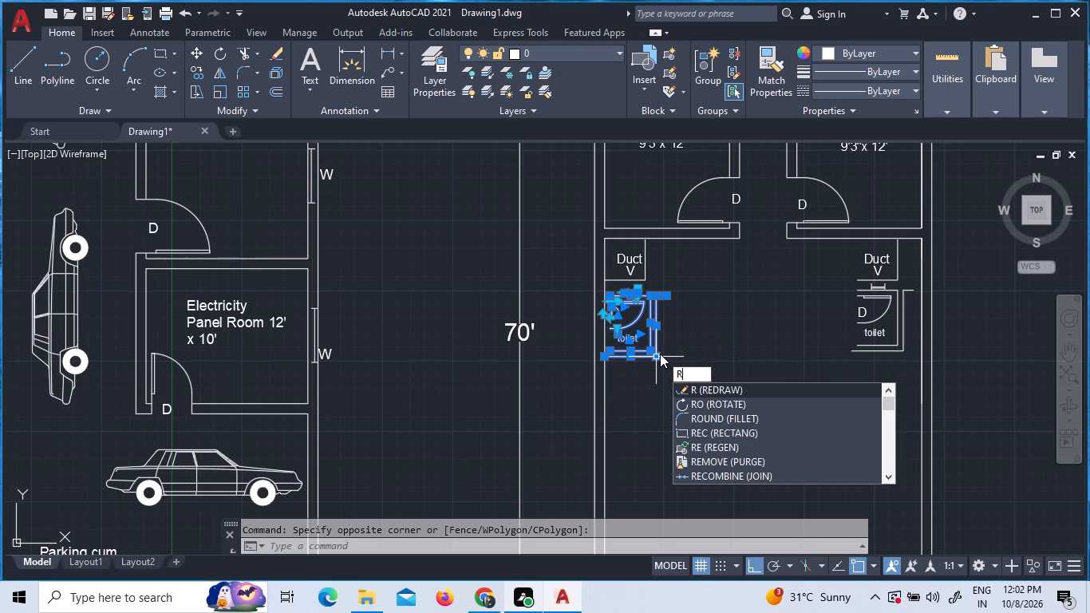
{"action": "key", "text": "o"}
{"action": "key", "text": "Return"}
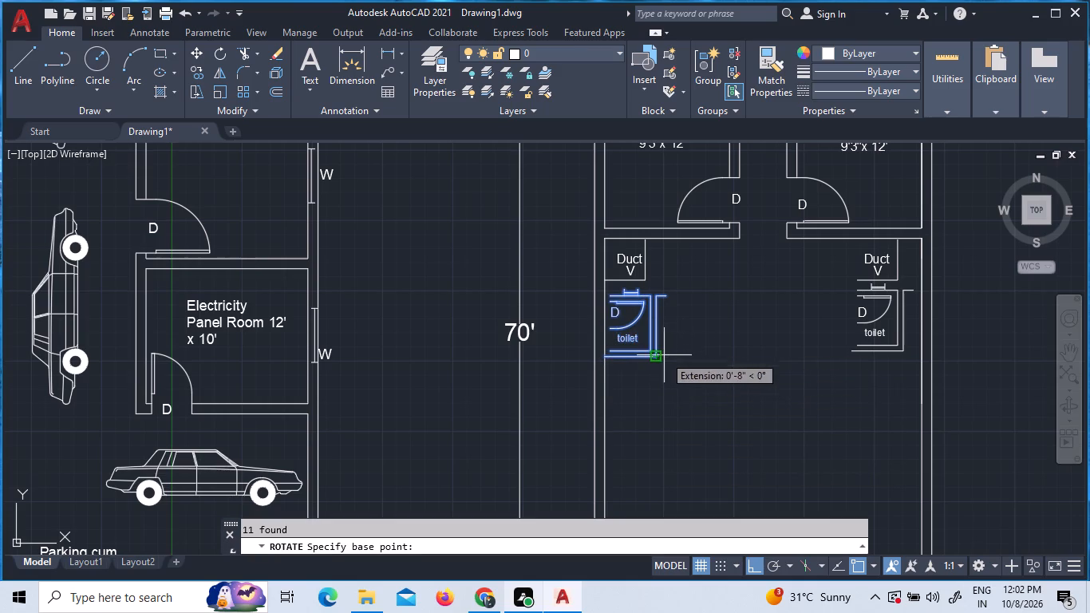
{"action": "left_click", "coordinate": [606, 359]}
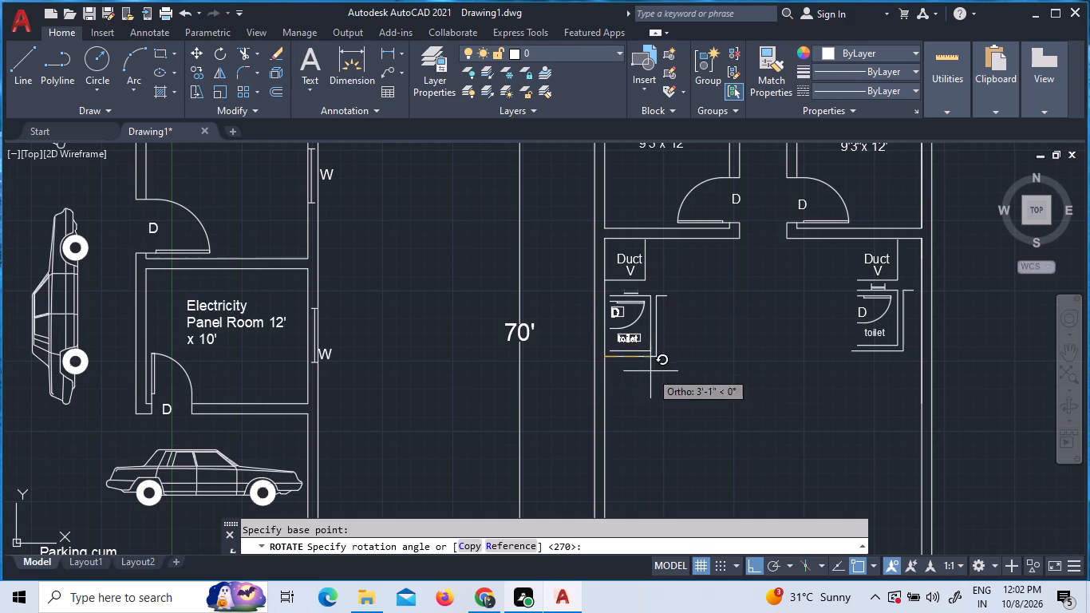
{"action": "left_click", "coordinate": [536, 404]}
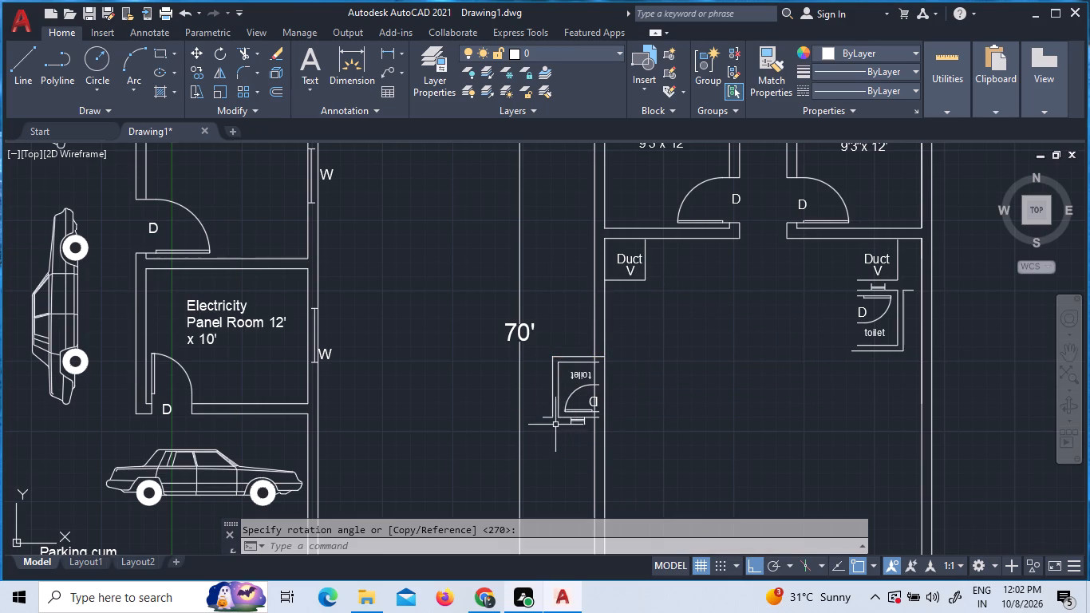
Delete the short wall stub at the southwest corner of the rotated toilet.
{"action": "left_click", "coordinate": [548, 418]}
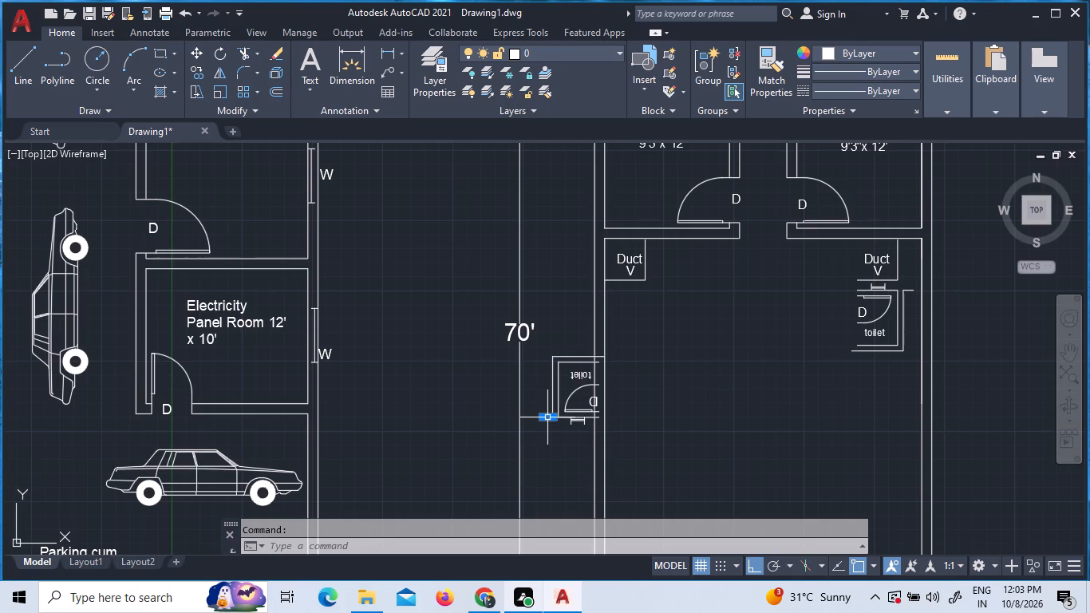
{"action": "key", "text": "Delete"}
Delete the short wall stub at the southwest corner of the rotated west toilet.
{"action": "key", "text": "Delete"}
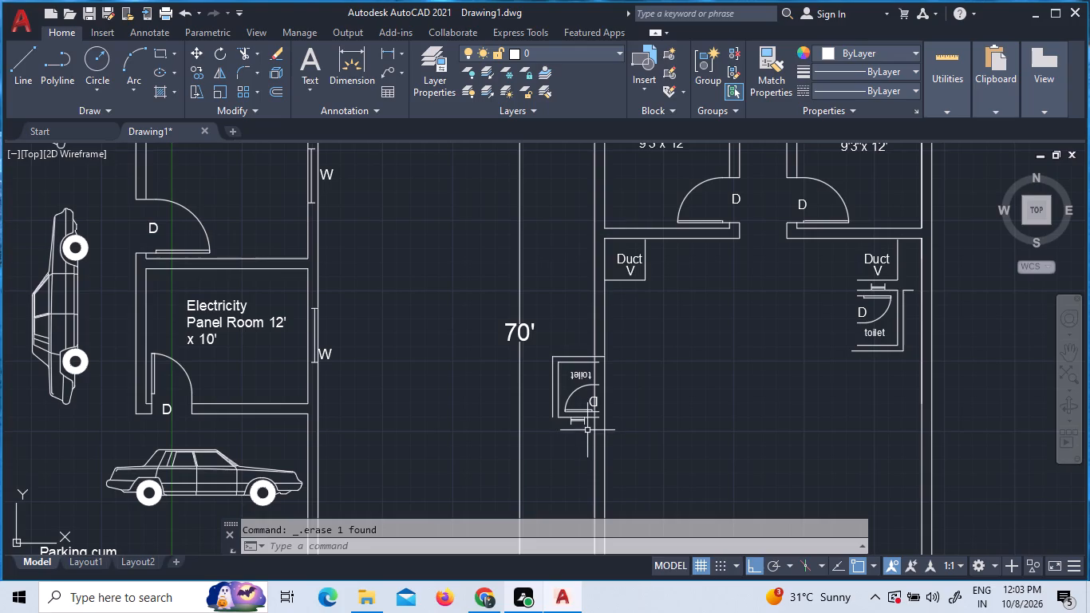
{"action": "key", "text": "u"}
{"action": "key", "text": "Return"}
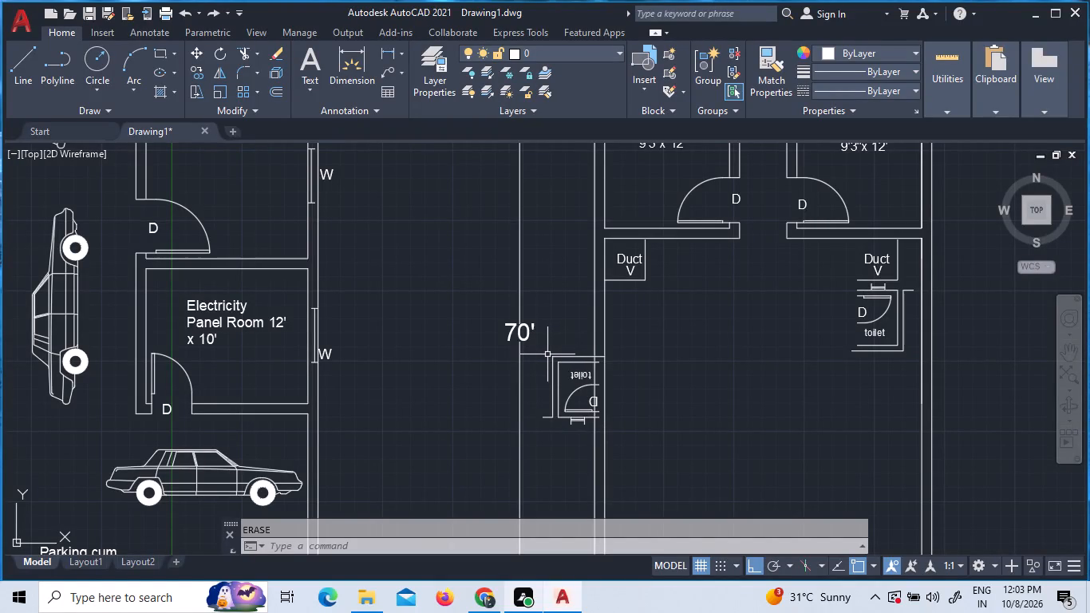
{"action": "left_click", "coordinate": [549, 419]}
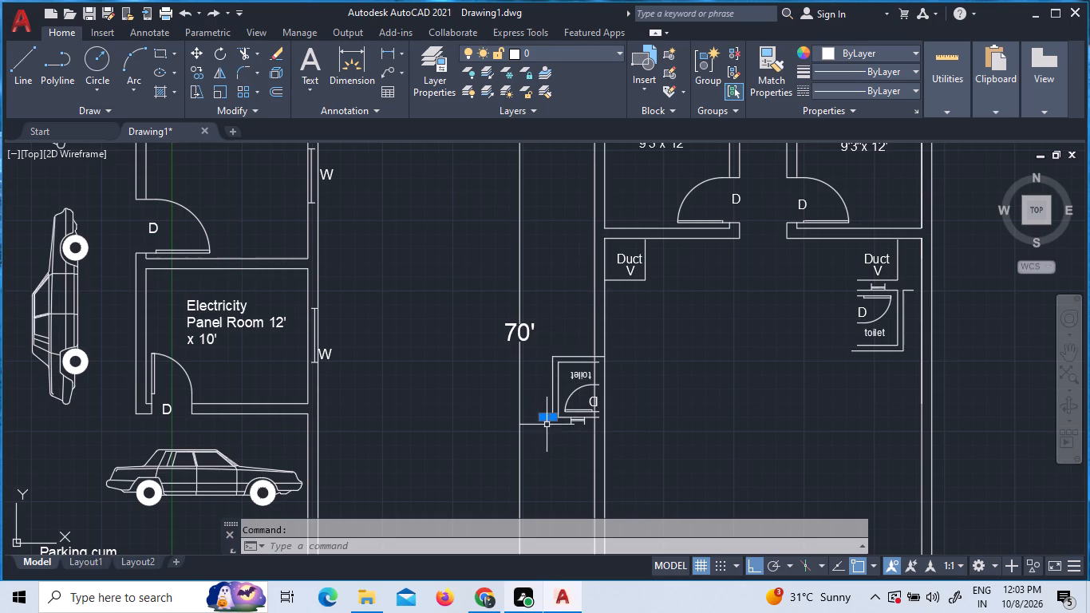
{"action": "key", "text": "Delete"}
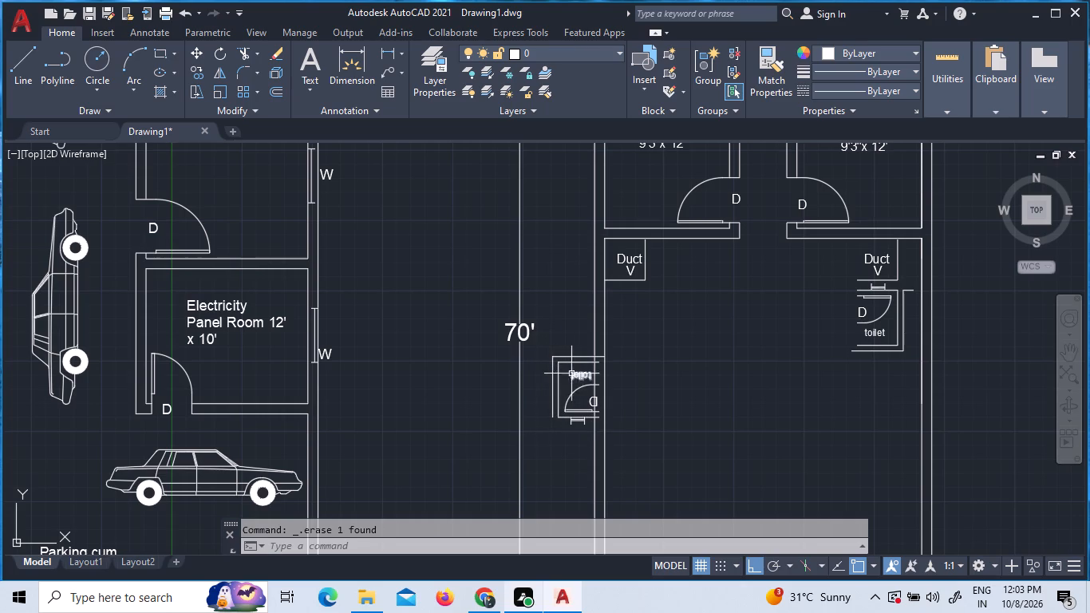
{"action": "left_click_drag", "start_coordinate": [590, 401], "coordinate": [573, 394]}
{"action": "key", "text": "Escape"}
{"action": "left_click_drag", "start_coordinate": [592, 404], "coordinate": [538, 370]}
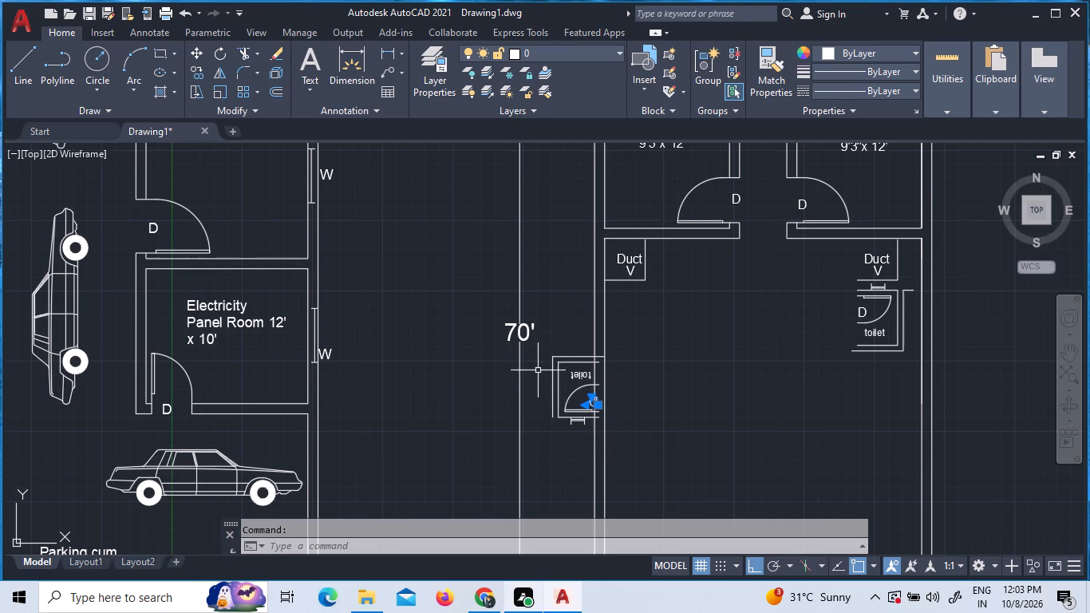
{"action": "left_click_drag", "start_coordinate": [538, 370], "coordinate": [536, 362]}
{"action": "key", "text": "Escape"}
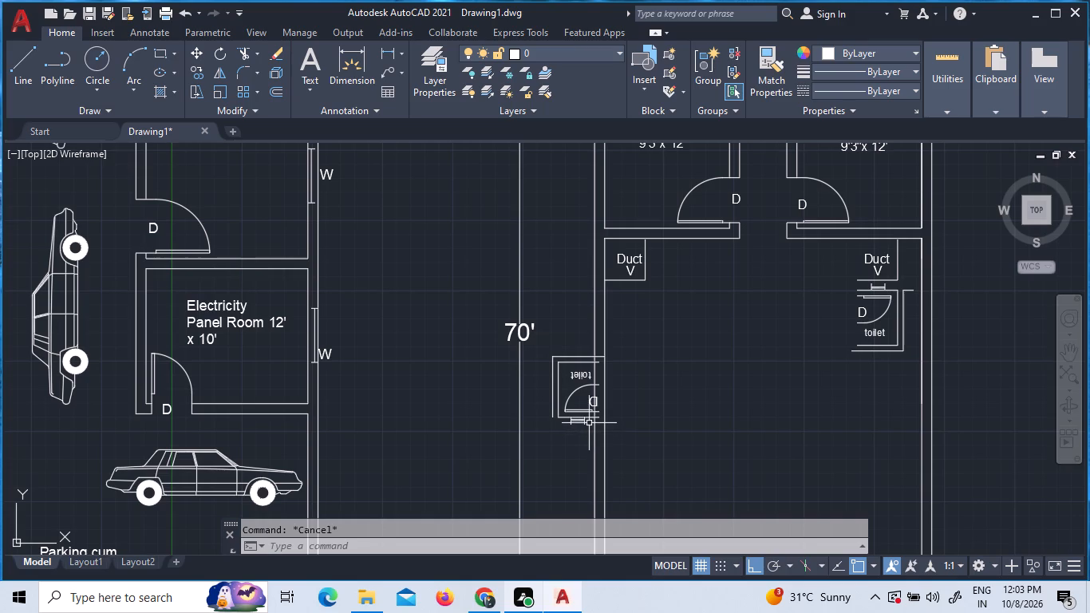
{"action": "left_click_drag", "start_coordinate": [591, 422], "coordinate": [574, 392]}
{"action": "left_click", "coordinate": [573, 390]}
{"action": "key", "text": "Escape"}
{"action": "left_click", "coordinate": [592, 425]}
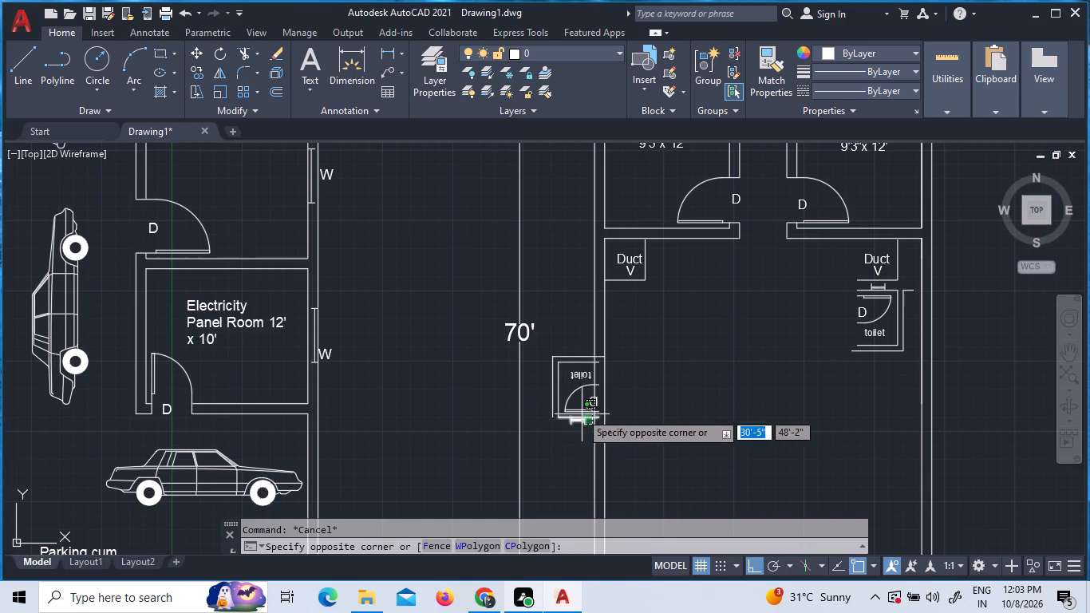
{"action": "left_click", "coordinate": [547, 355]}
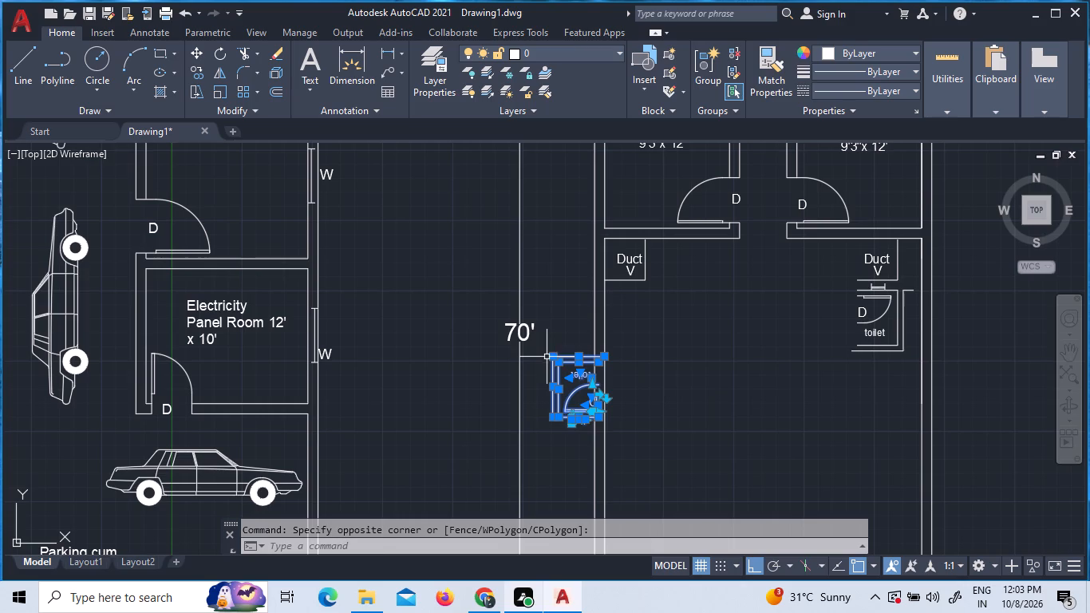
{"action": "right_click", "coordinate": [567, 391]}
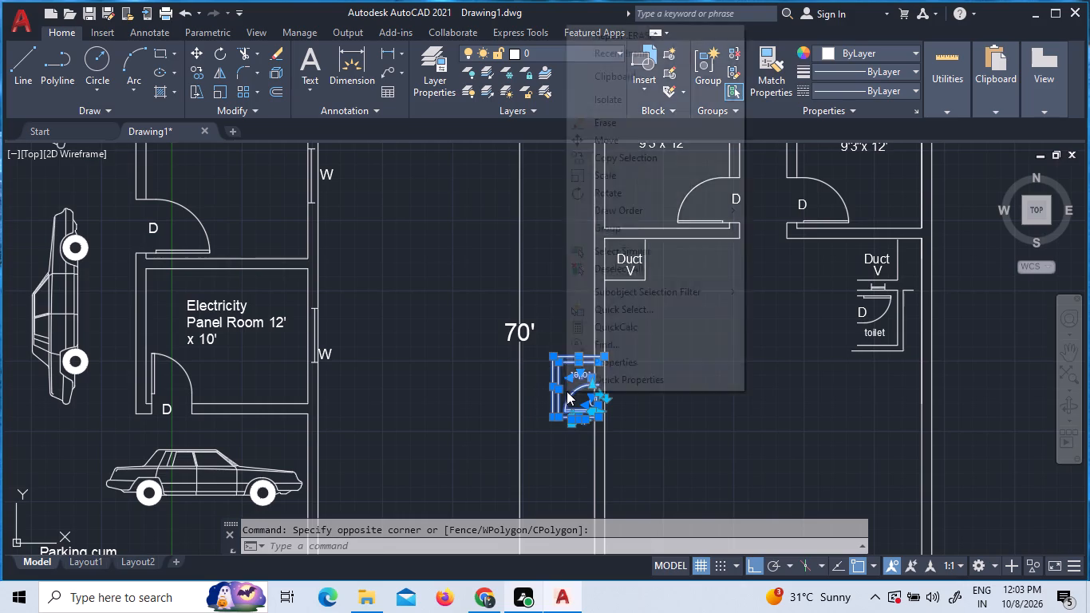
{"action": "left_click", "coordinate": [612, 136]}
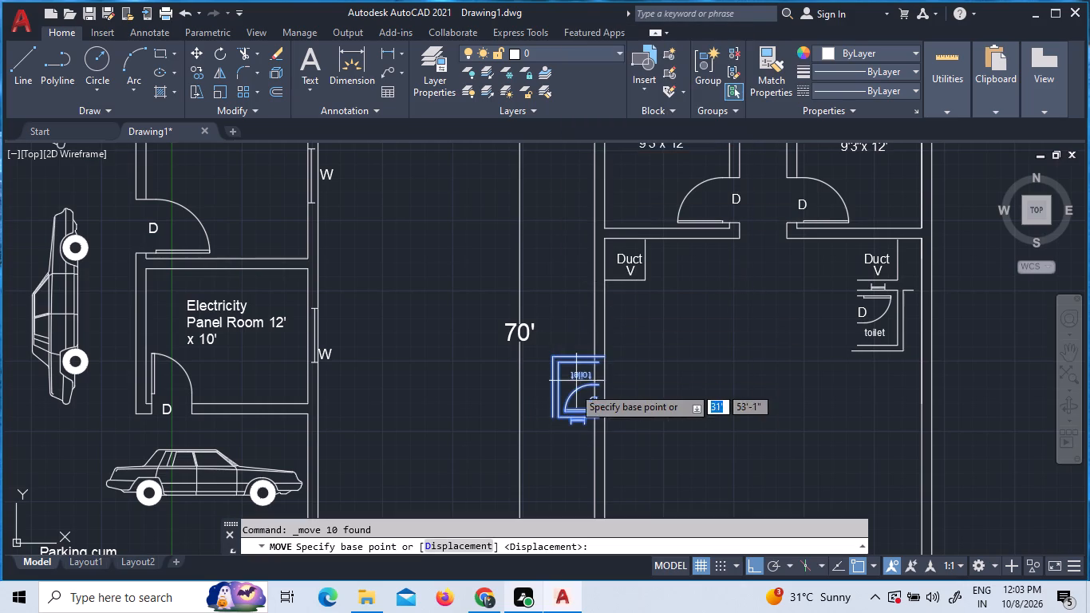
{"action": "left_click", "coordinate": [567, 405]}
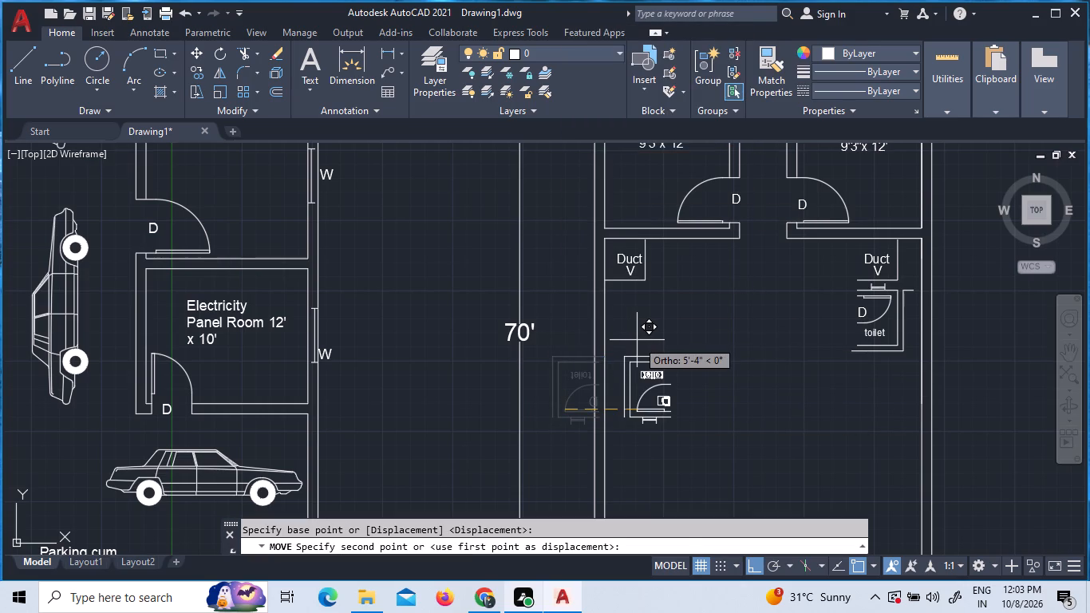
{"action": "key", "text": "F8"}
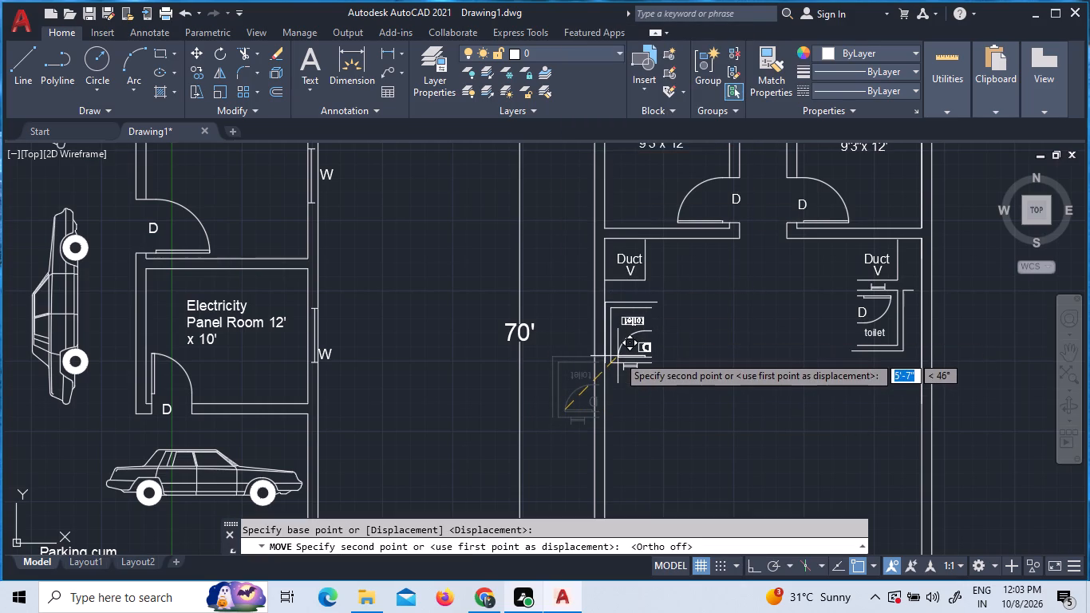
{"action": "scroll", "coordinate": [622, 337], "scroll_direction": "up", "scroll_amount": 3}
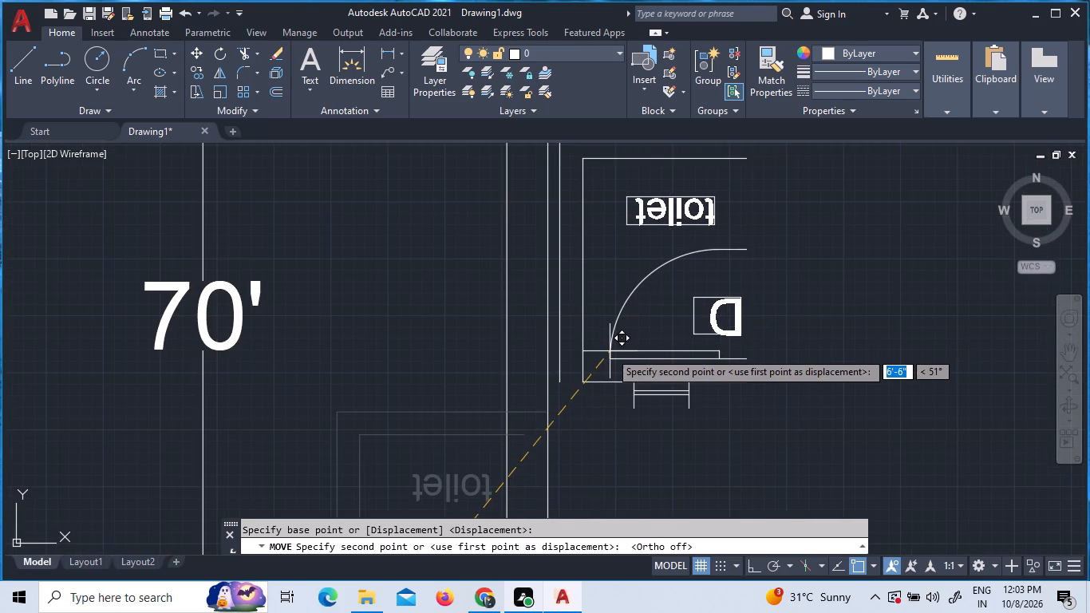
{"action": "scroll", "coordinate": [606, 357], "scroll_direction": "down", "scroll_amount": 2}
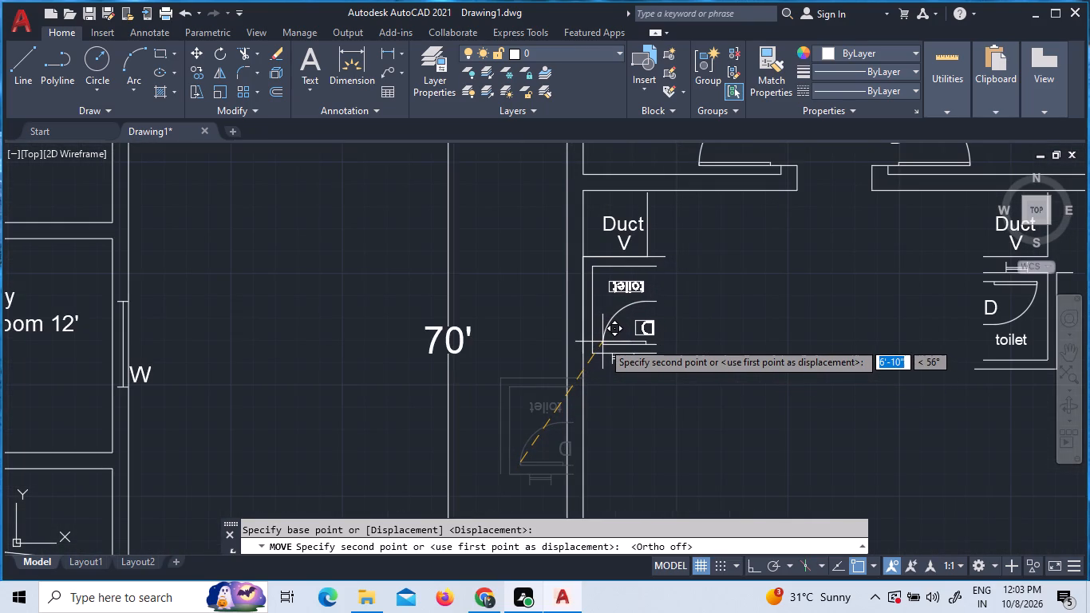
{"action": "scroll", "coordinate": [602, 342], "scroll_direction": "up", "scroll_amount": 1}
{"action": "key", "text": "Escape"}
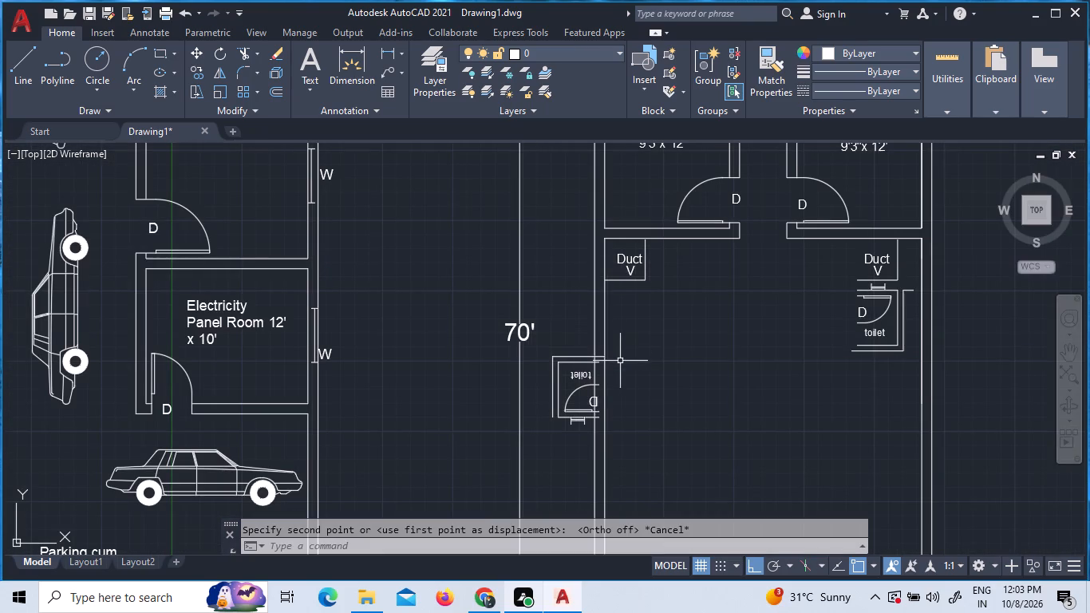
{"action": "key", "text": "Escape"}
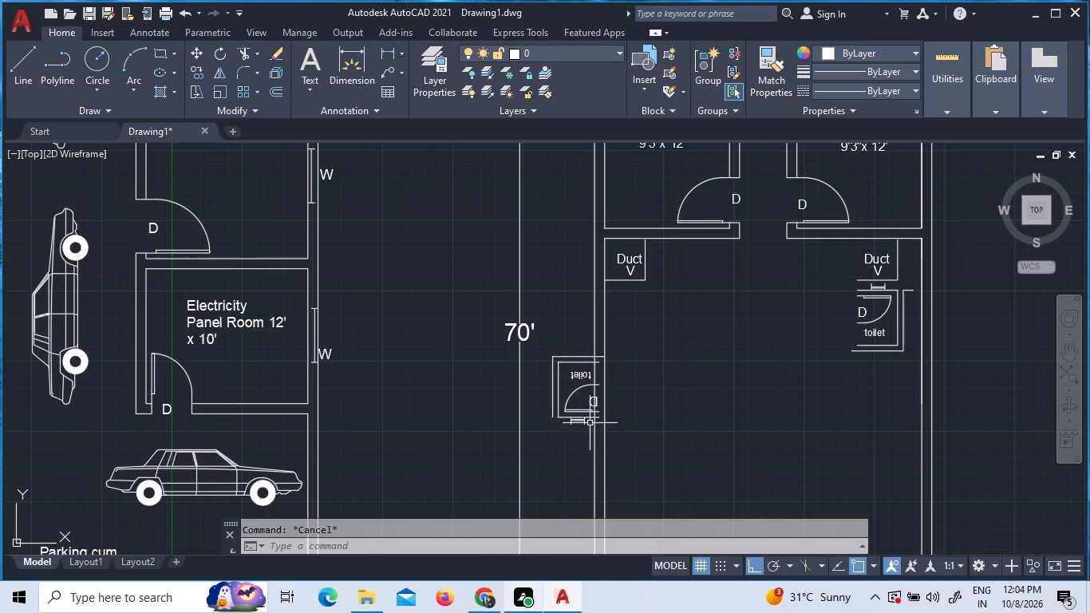
Delete the rotated west toilet at the outer wall, including its walls, door, window and labels.
{"action": "left_click", "coordinate": [590, 423]}
{"action": "left_click", "coordinate": [560, 358]}
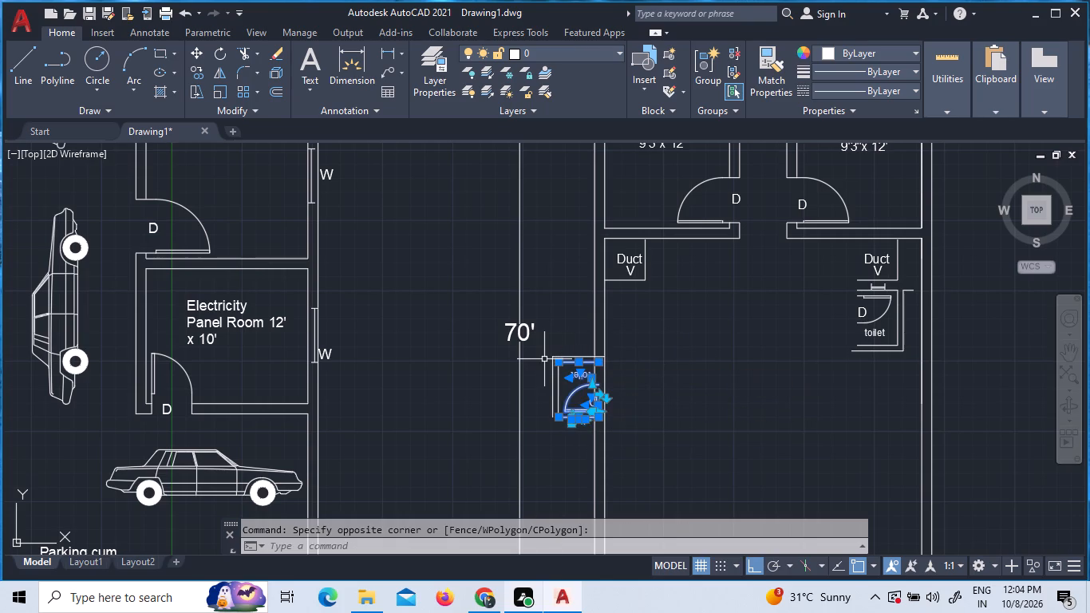
{"action": "key", "text": "Delete"}
{"action": "left_click", "coordinate": [579, 382]}
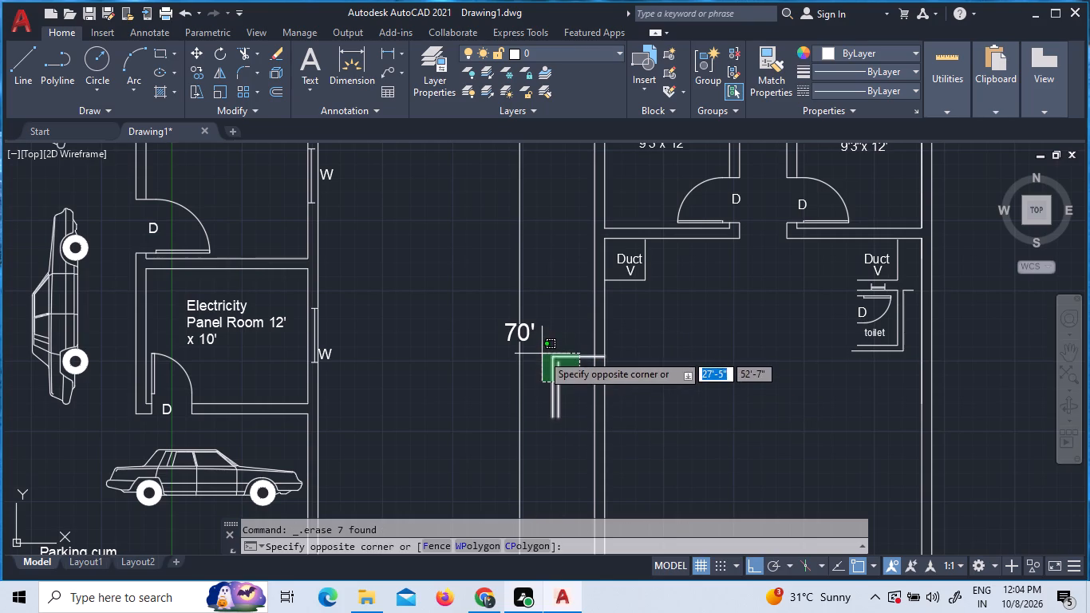
{"action": "left_click", "coordinate": [542, 354]}
{"action": "key", "text": "Delete"}
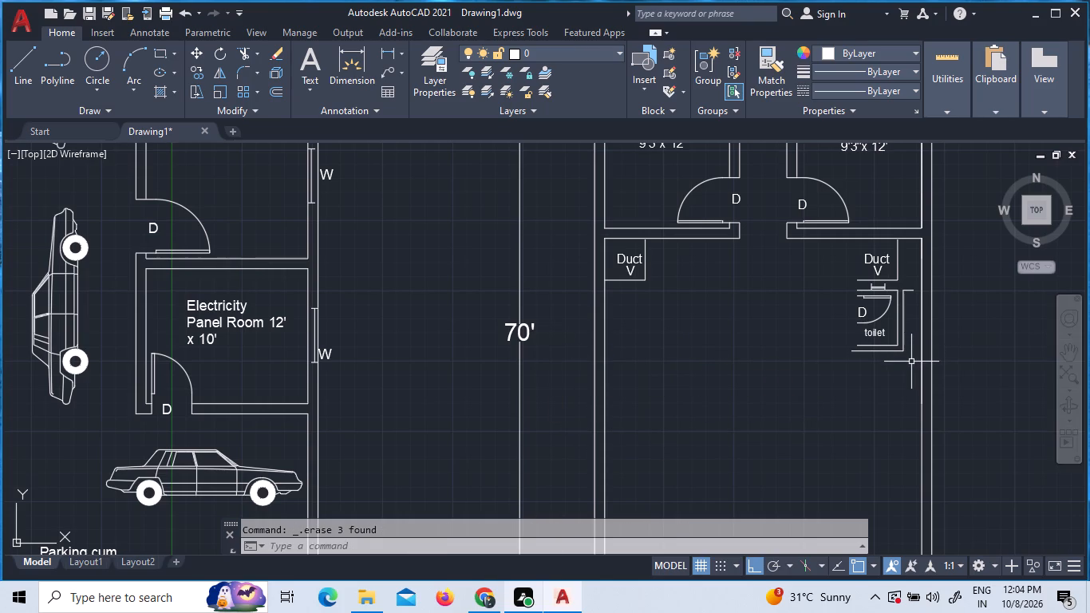
Delete the east toilet below the duct, including its walls, door, labels and all of its window lines.
{"action": "left_click", "coordinate": [908, 360]}
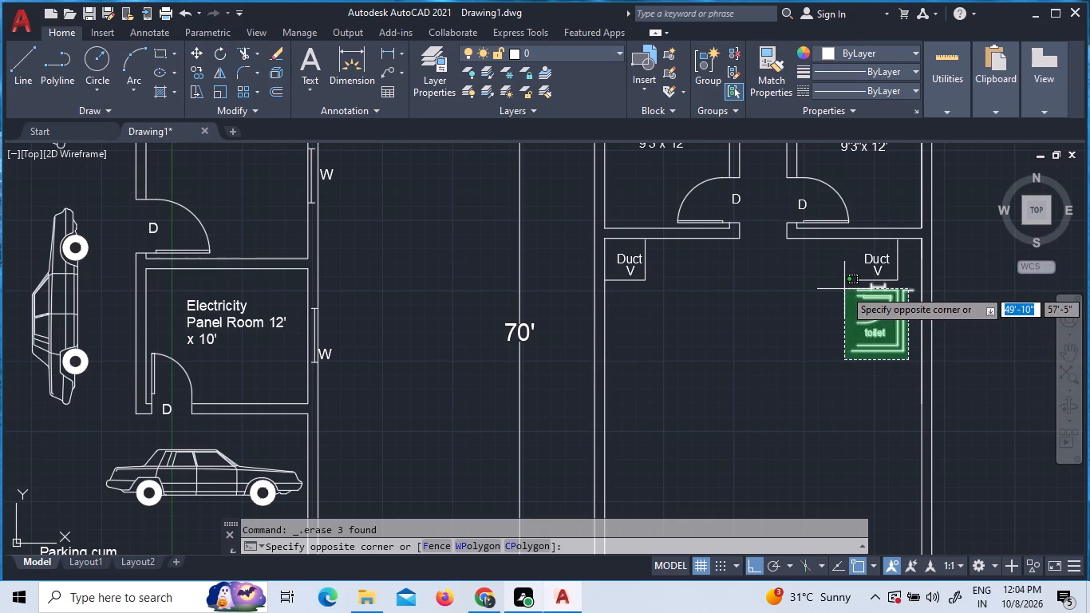
{"action": "left_click", "coordinate": [844, 289]}
{"action": "key", "text": "Delete"}
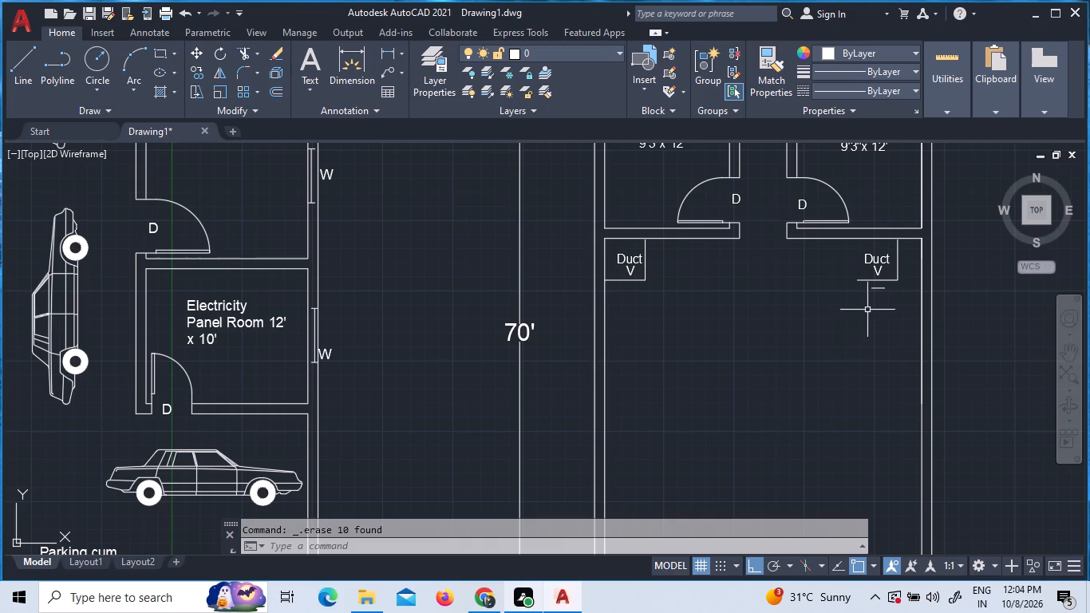
{"action": "left_click", "coordinate": [881, 287]}
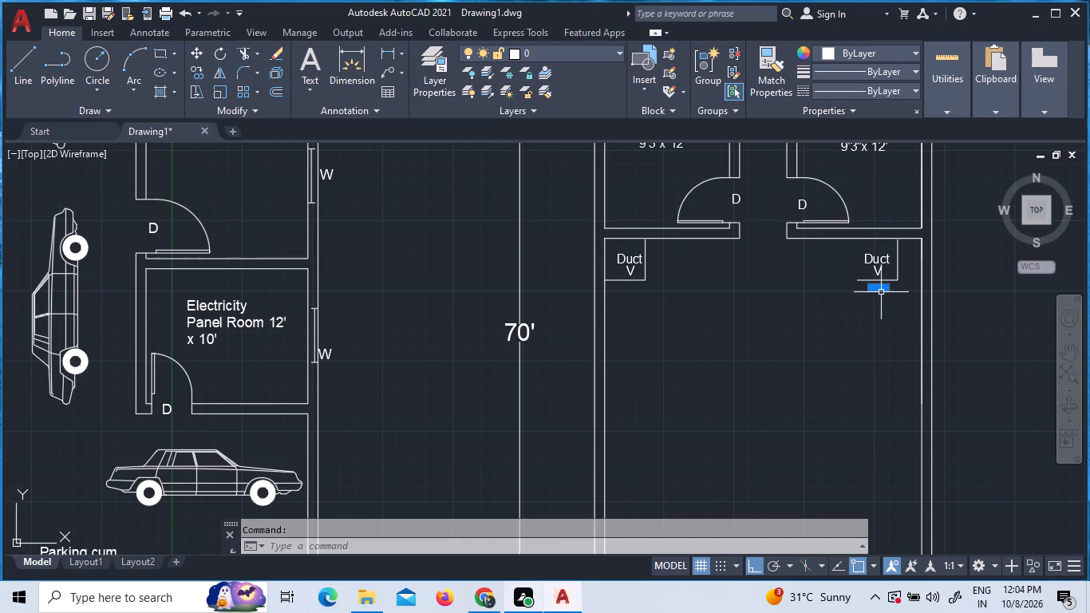
{"action": "key", "text": "Delete"}
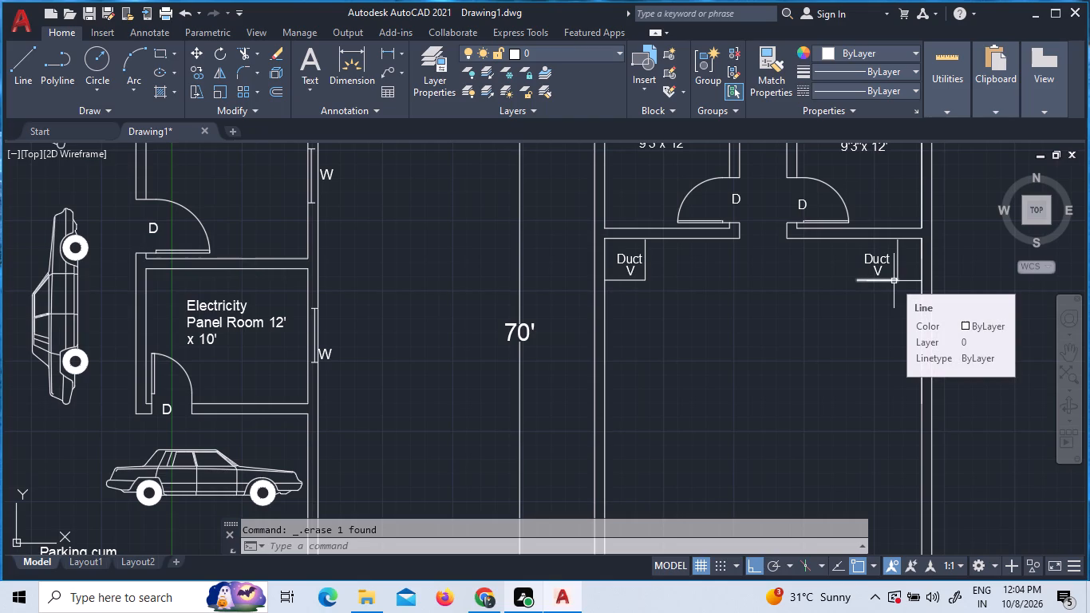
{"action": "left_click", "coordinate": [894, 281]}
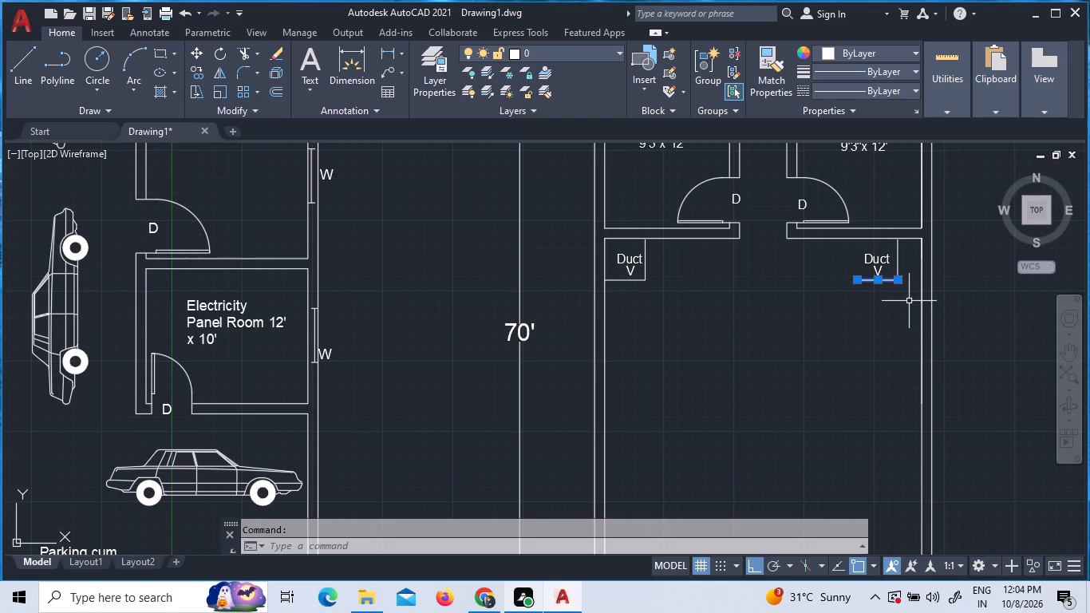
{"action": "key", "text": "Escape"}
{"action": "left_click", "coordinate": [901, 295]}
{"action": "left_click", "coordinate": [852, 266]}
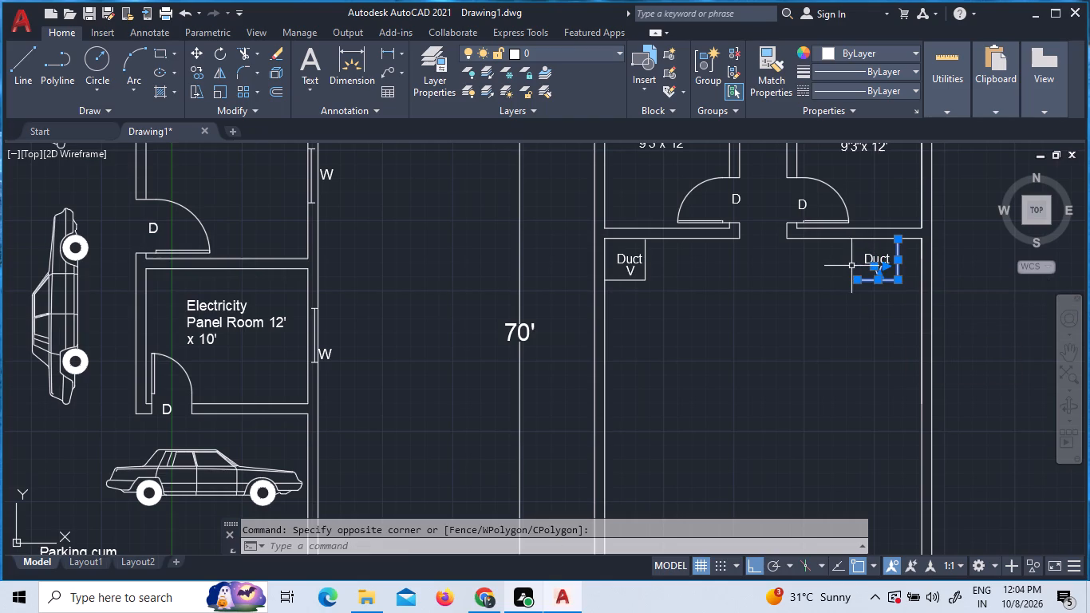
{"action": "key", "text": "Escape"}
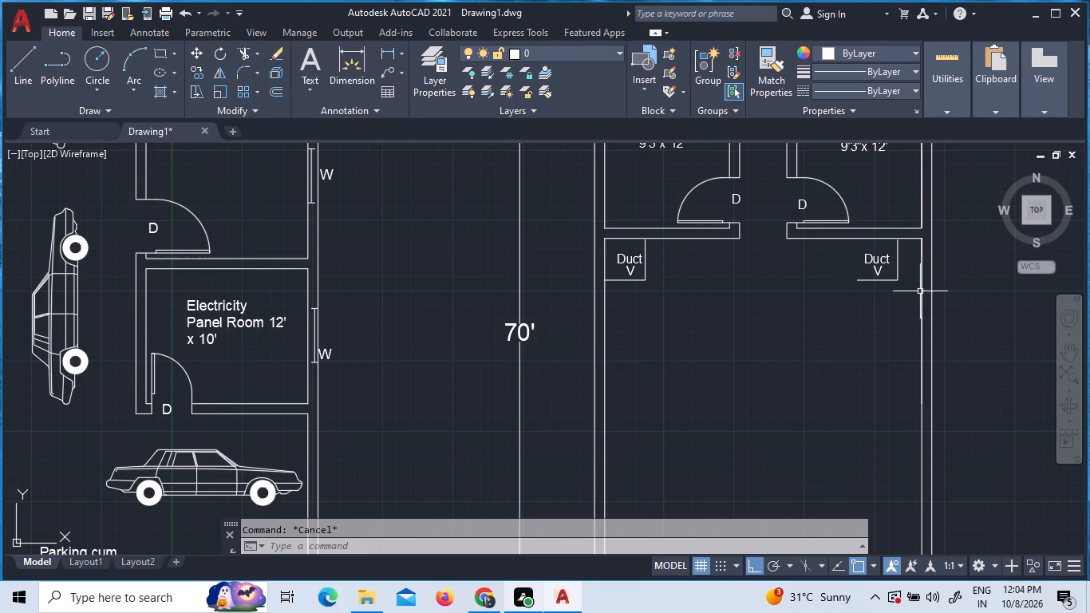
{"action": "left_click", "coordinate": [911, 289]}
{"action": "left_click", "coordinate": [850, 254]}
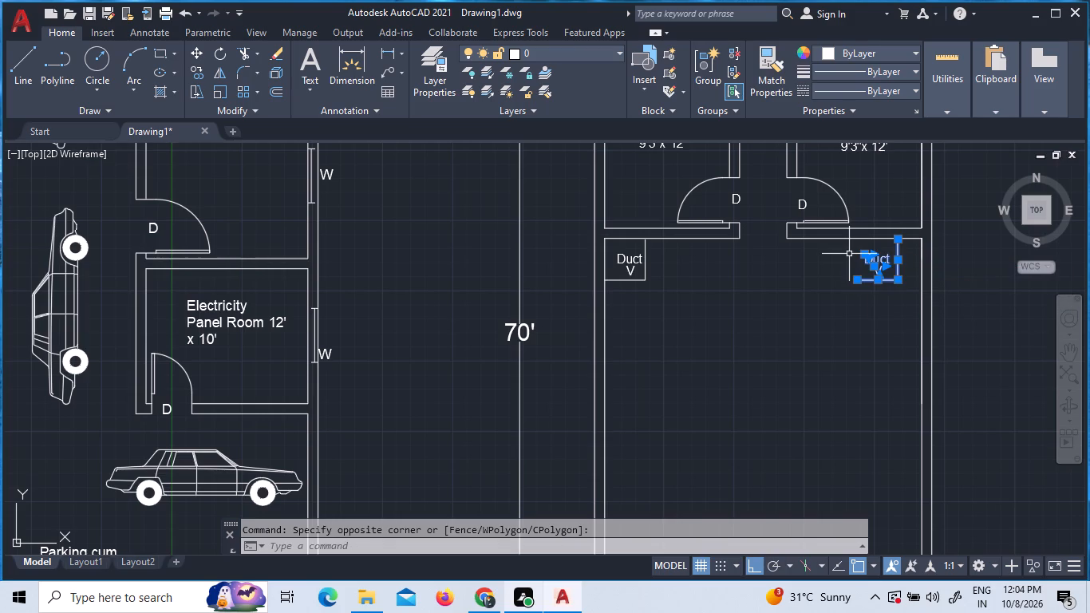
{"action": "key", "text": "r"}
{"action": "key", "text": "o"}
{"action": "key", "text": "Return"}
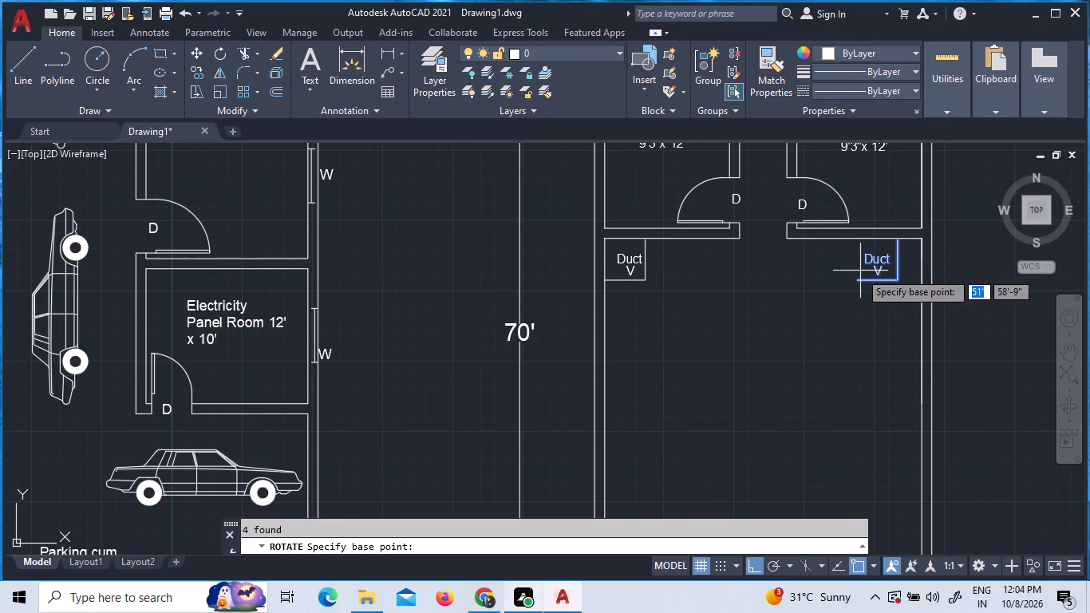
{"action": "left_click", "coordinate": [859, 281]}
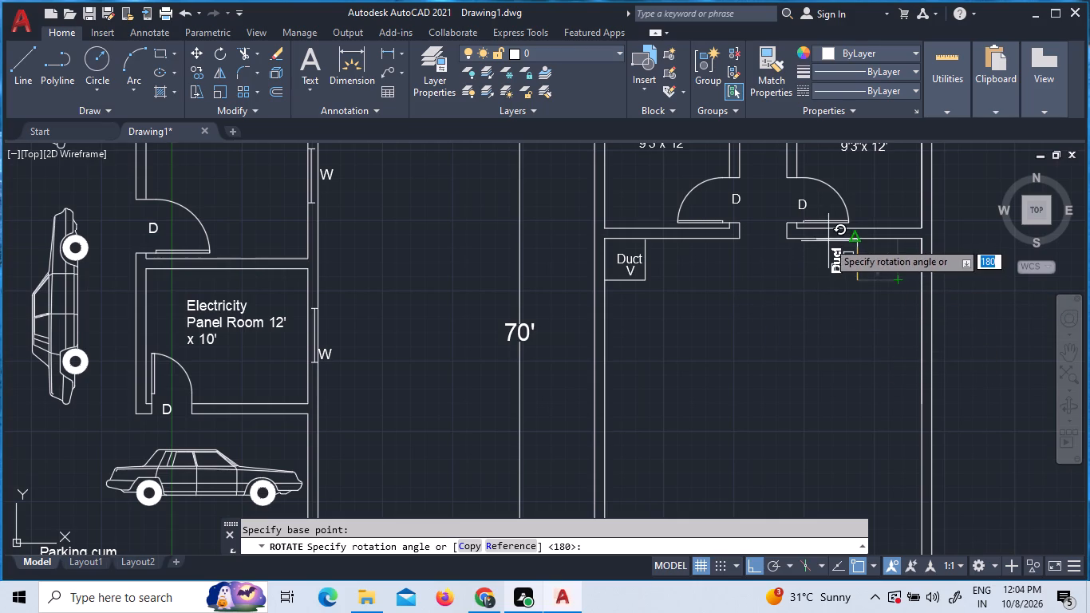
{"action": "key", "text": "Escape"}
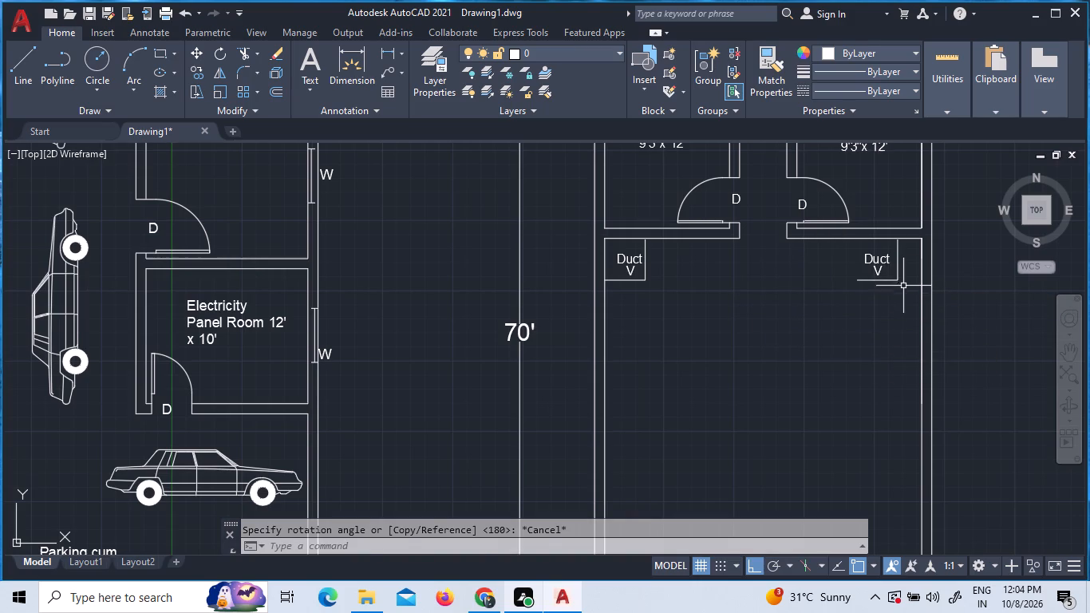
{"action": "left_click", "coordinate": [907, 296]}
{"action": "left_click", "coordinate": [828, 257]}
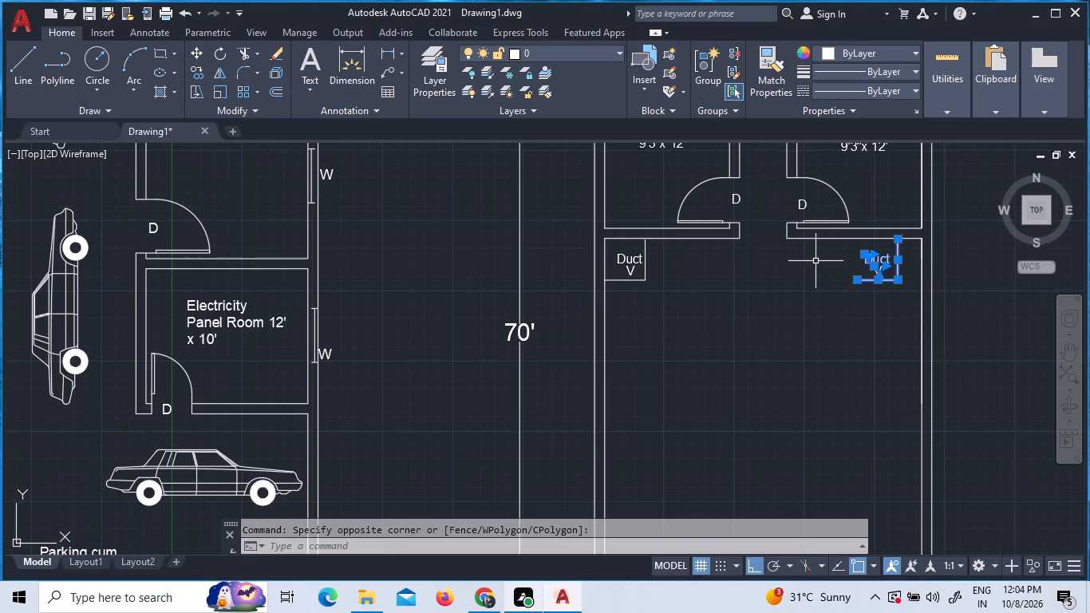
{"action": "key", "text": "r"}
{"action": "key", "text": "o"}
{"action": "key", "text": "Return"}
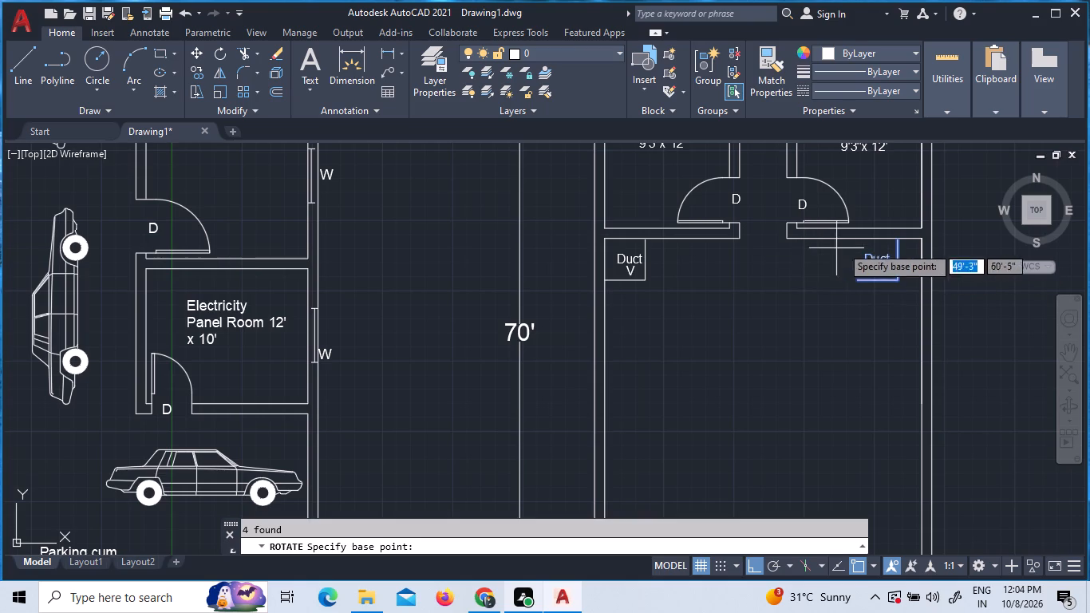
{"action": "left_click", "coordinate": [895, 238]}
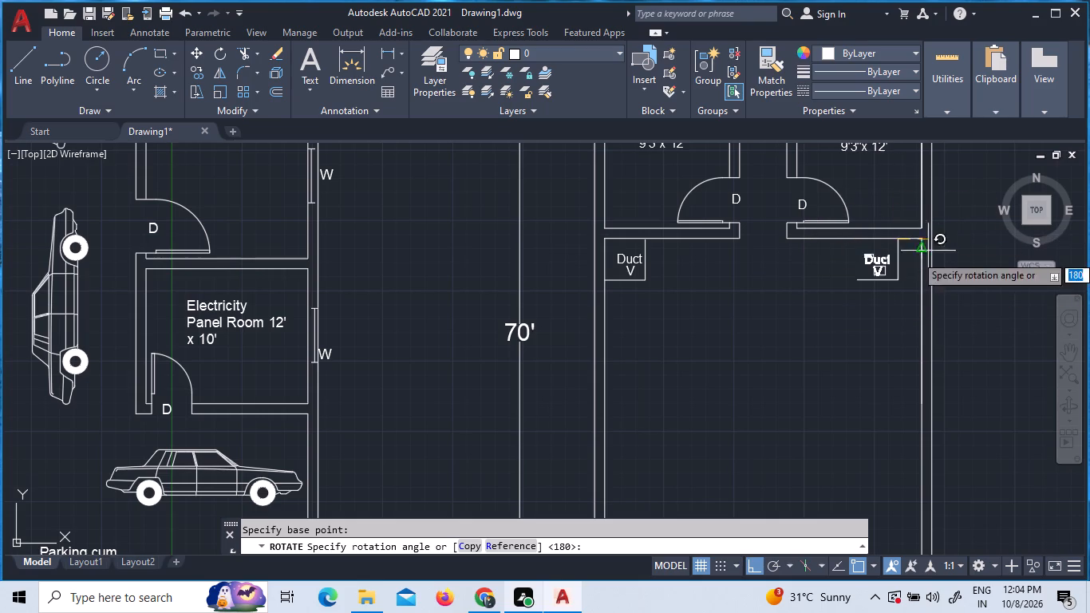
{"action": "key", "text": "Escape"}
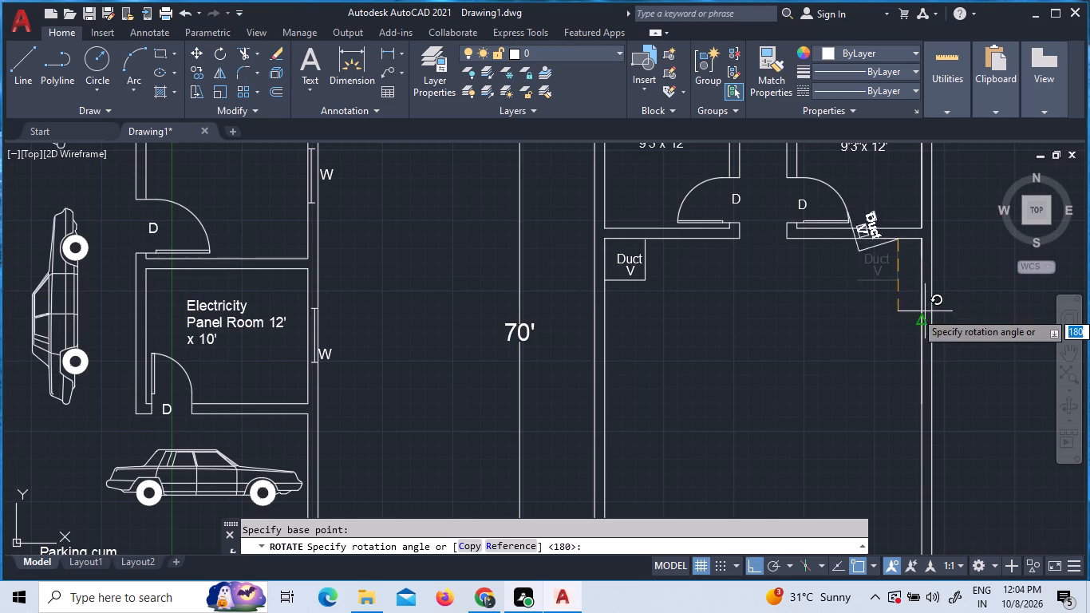
Delete the east duct's outline and its Duct and V labels below the east bedroom.
{"action": "left_click", "coordinate": [909, 293]}
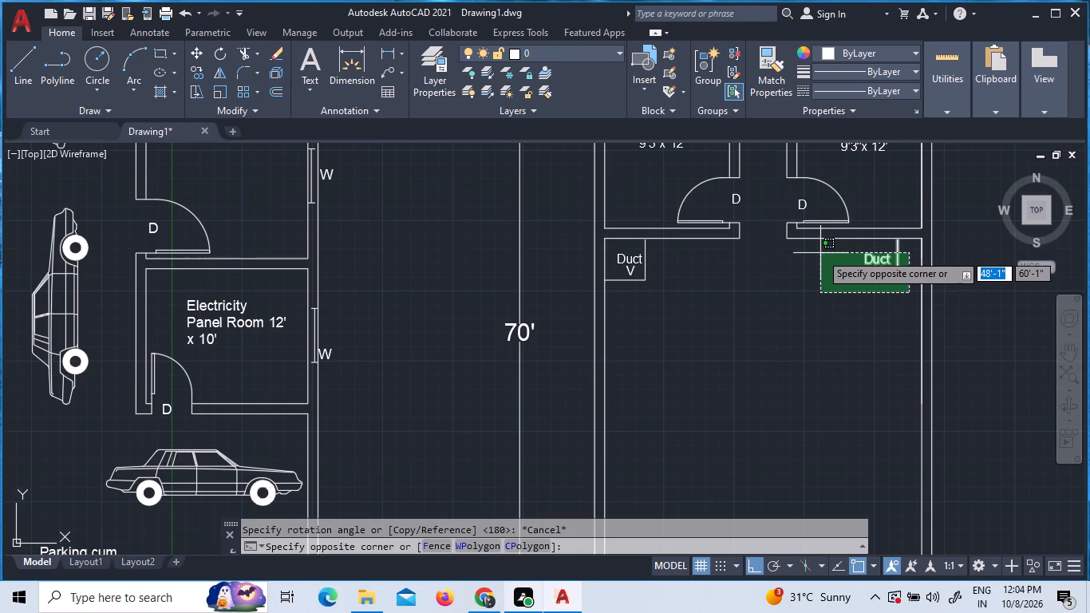
{"action": "left_click", "coordinate": [820, 253]}
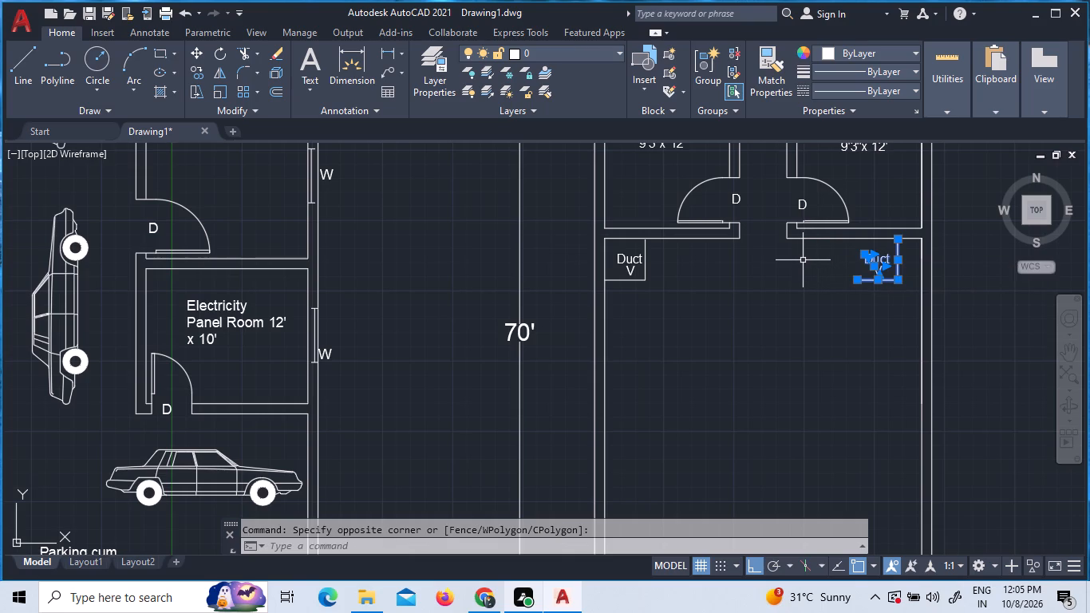
{"action": "key", "text": "Delete"}
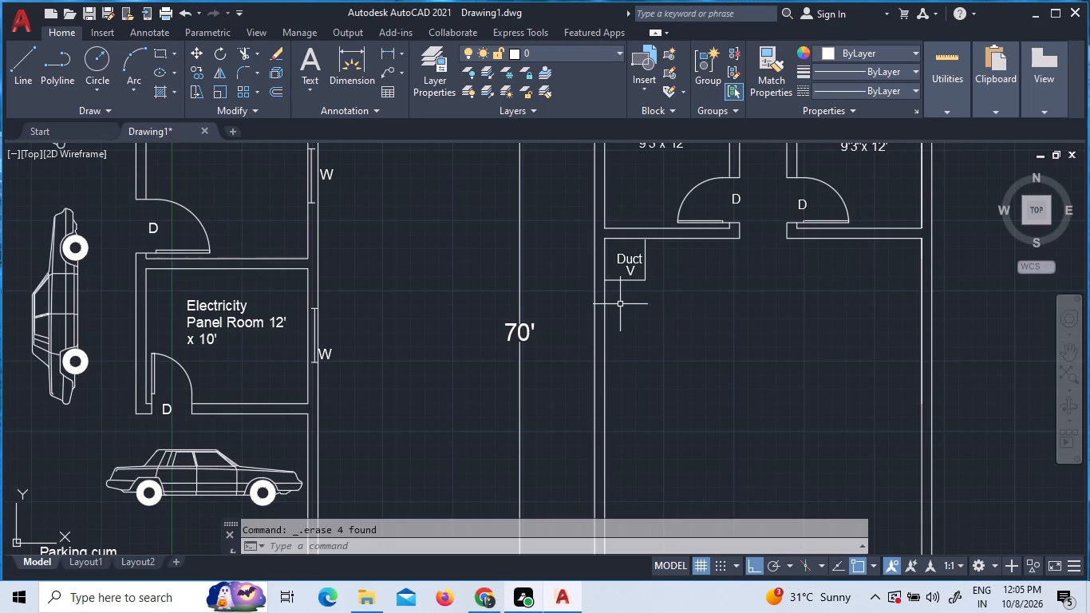
Offset the west duct's east and south lines 9" outward to form its outer wall faces.
{"action": "key", "text": "o"}
{"action": "key", "text": "Return"}
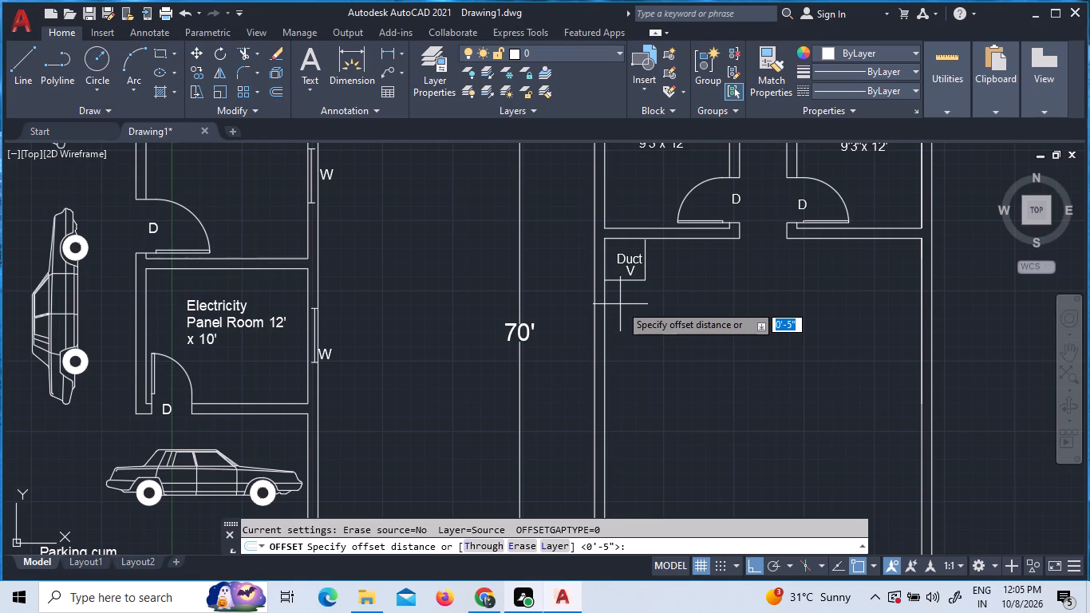
{"action": "key", "text": "5"}
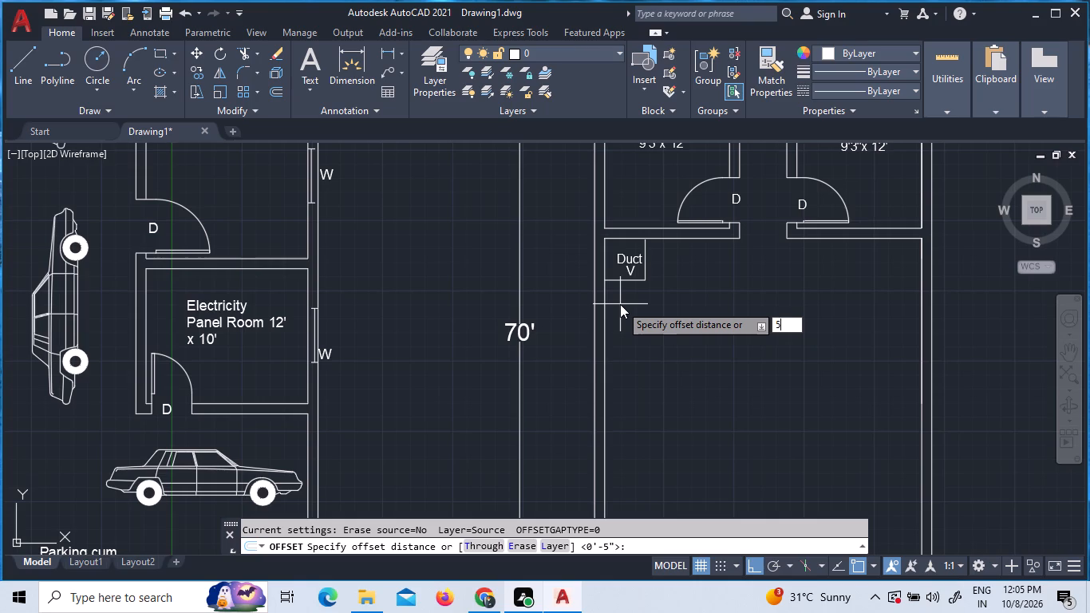
{"action": "key", "text": "BackSpace"}
{"action": "type", "text": "9\""}
{"action": "key", "text": "Return"}
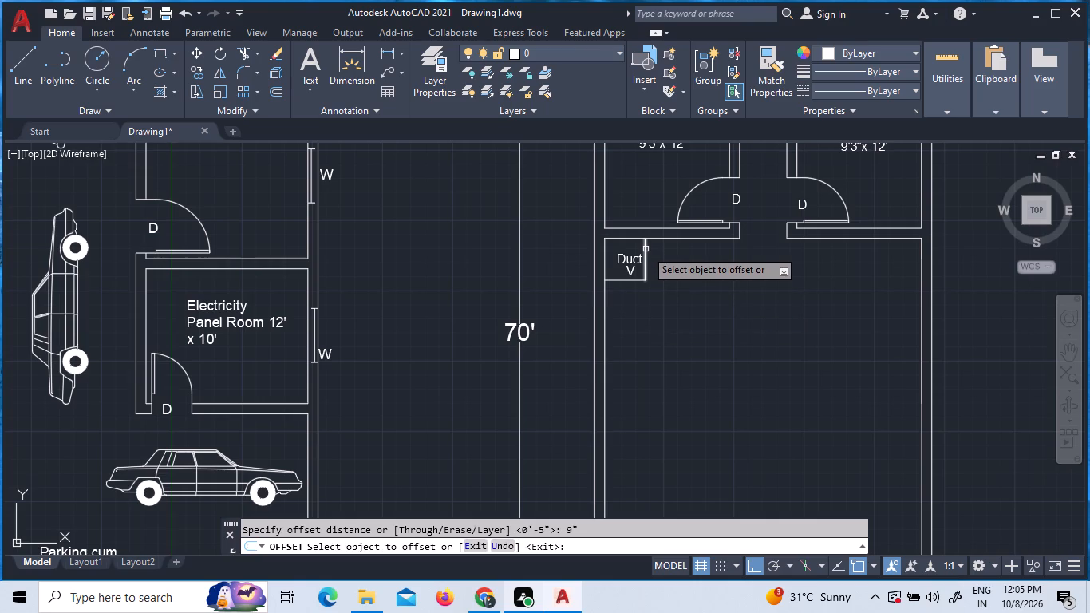
{"action": "key", "text": "u"}
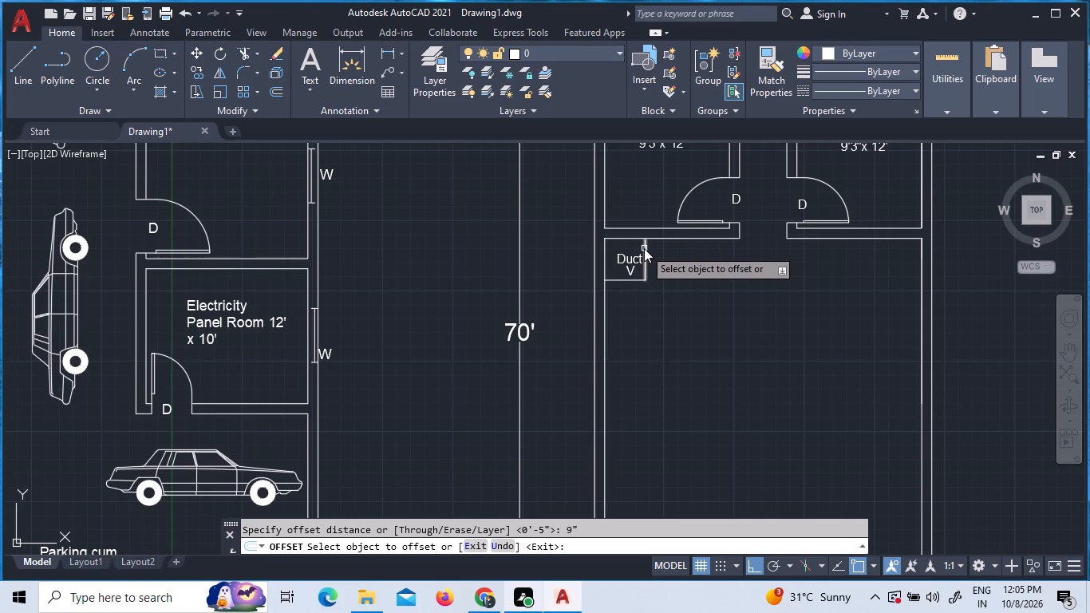
{"action": "key", "text": "Return"}
{"action": "type", "text": "5\""}
{"action": "key", "text": "Return"}
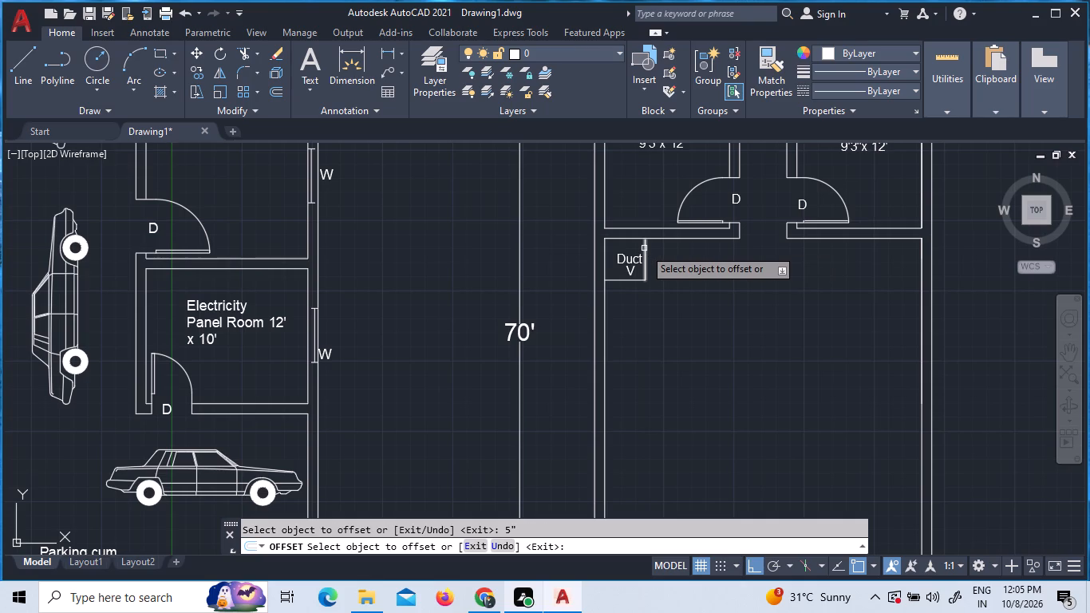
{"action": "left_click", "coordinate": [644, 248]}
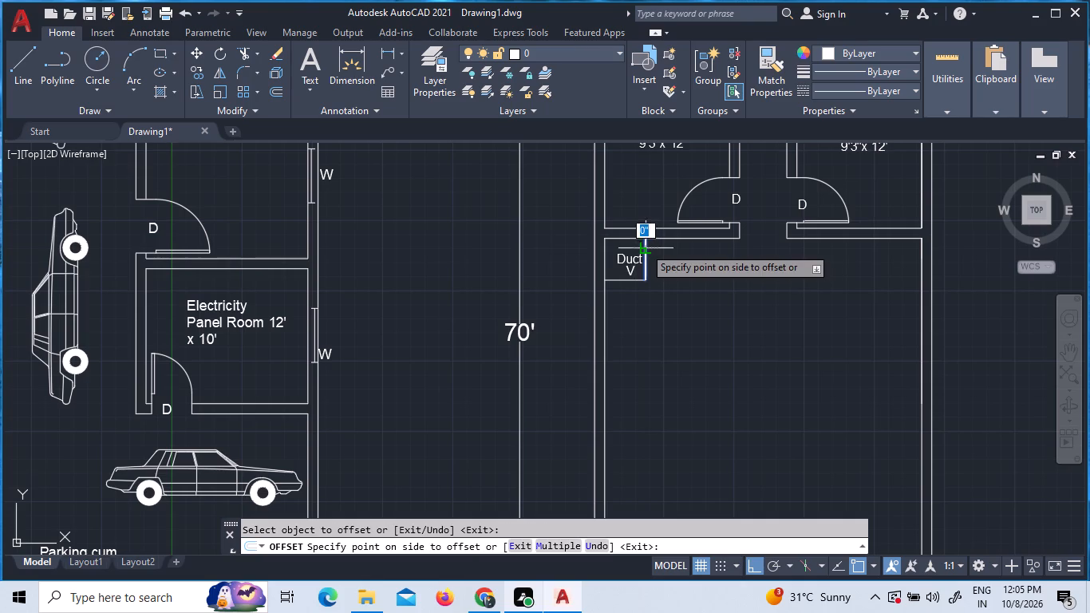
{"action": "left_click", "coordinate": [665, 254]}
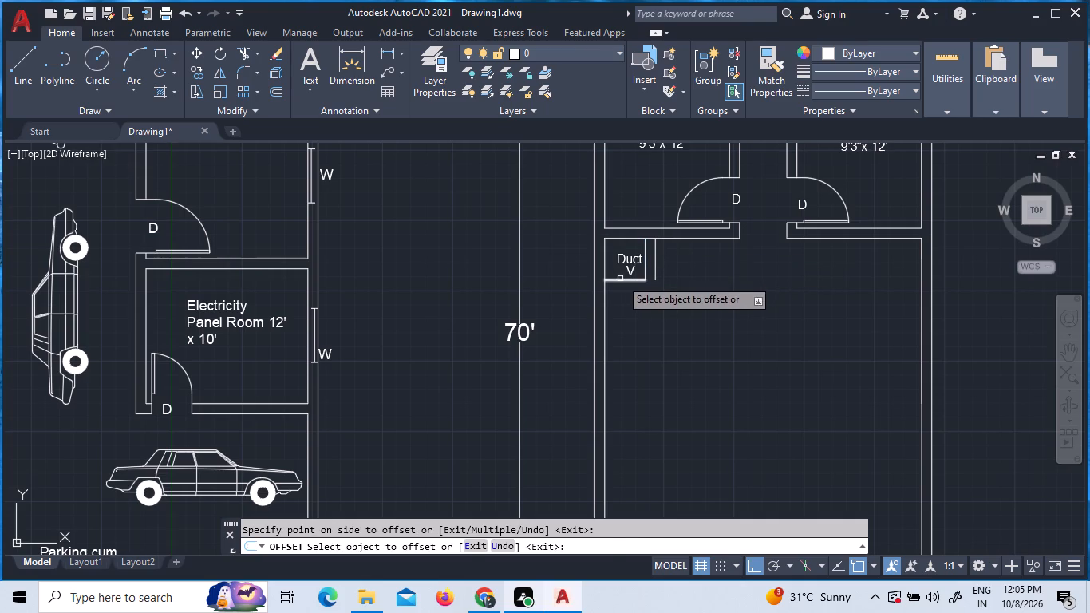
{"action": "left_click", "coordinate": [620, 279]}
{"action": "left_click", "coordinate": [643, 305]}
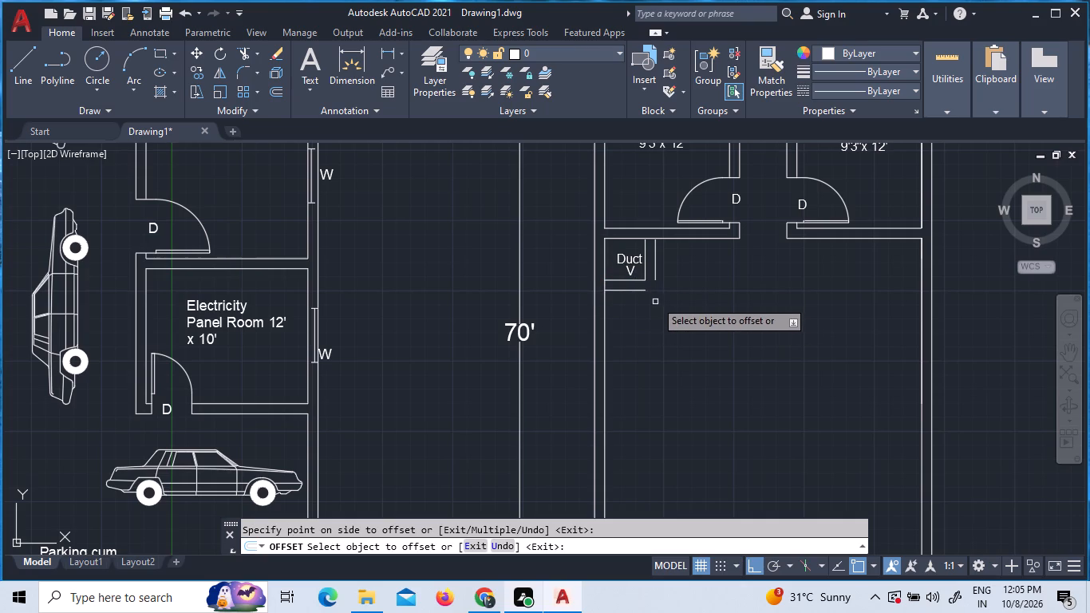
{"action": "key", "text": "Escape"}
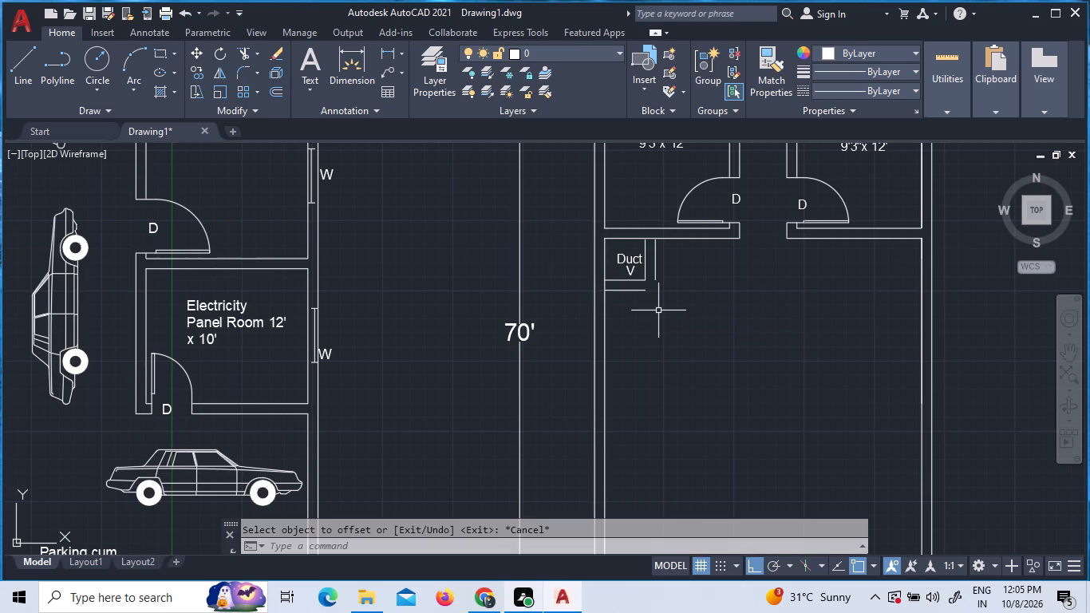
Fillet the two offset wall lines of the west duct with zero radius into a square corner at the southeast.
{"action": "key", "text": "f"}
{"action": "key", "text": "space"}
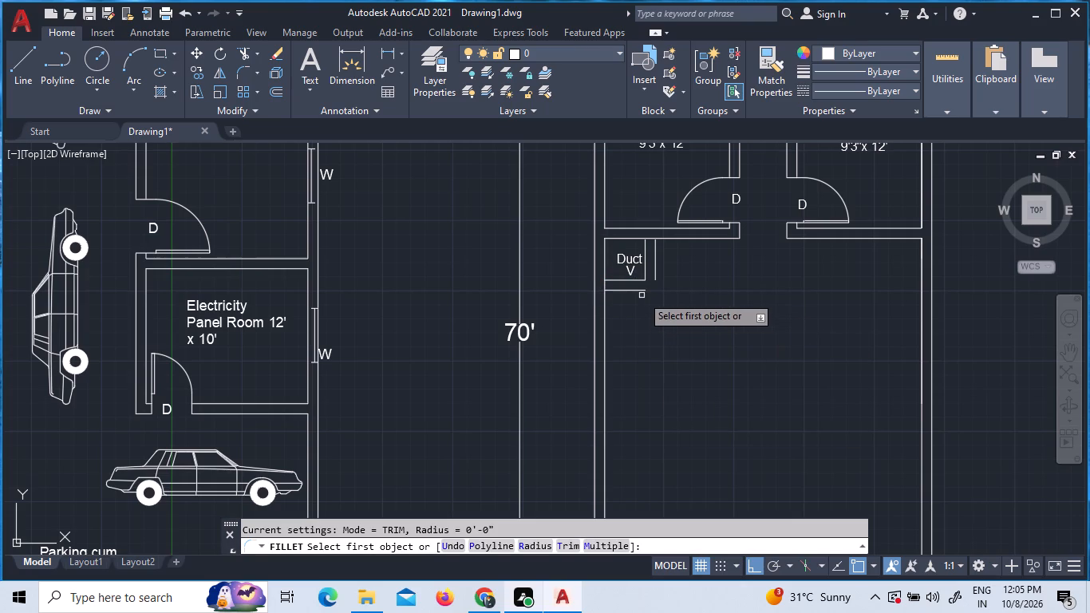
{"action": "left_click", "coordinate": [640, 290]}
{"action": "left_click", "coordinate": [655, 277]}
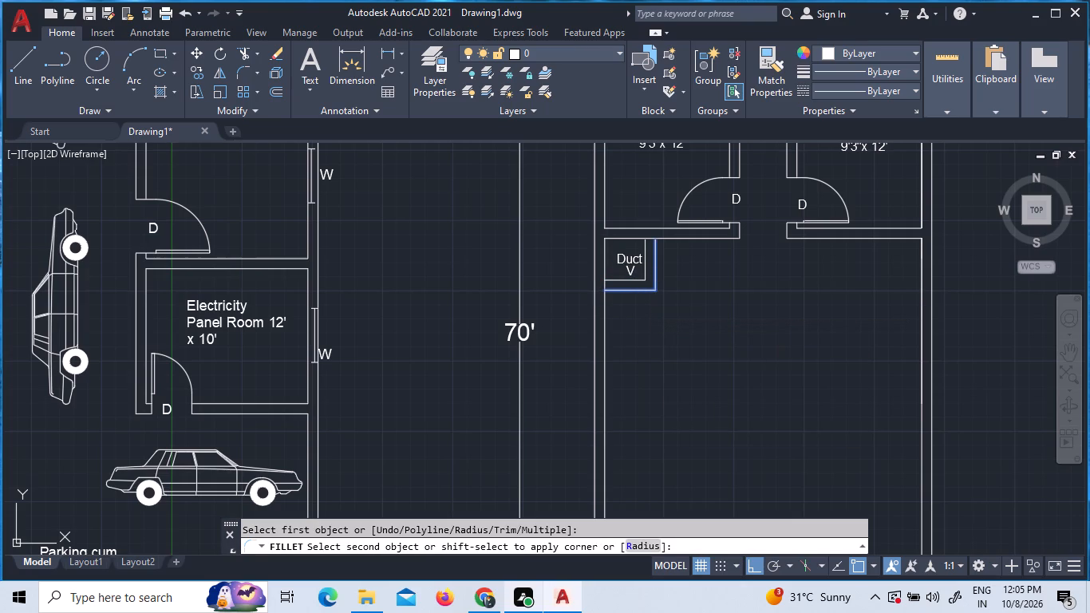
{"action": "key", "text": "Escape"}
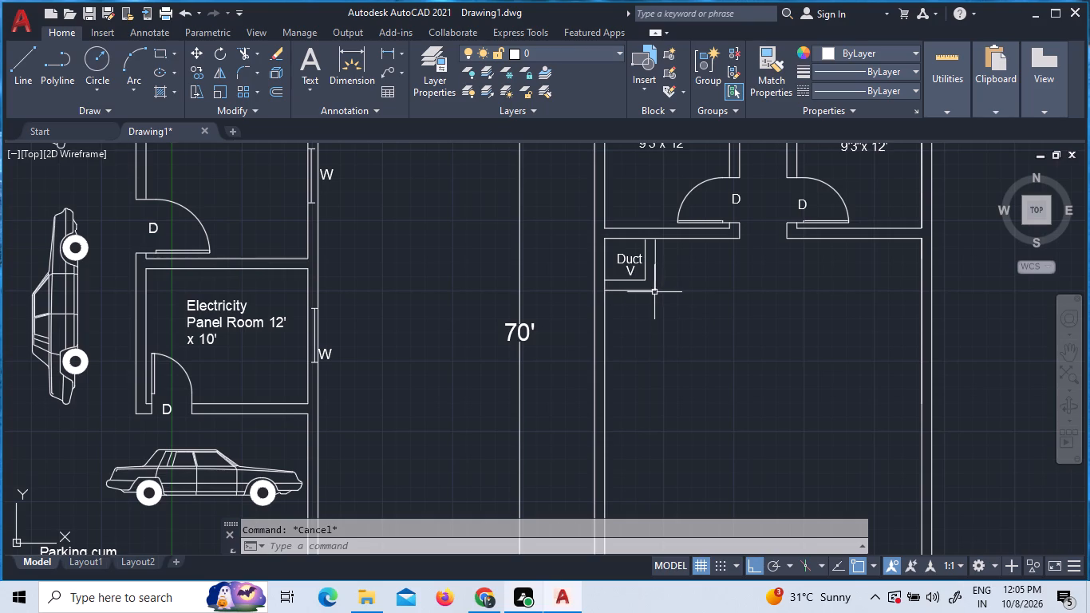
Measure the inside dimensions of the small toilet between the two kitchens with Quick Measure.
{"action": "key", "text": "o"}
{"action": "key", "text": "Return"}
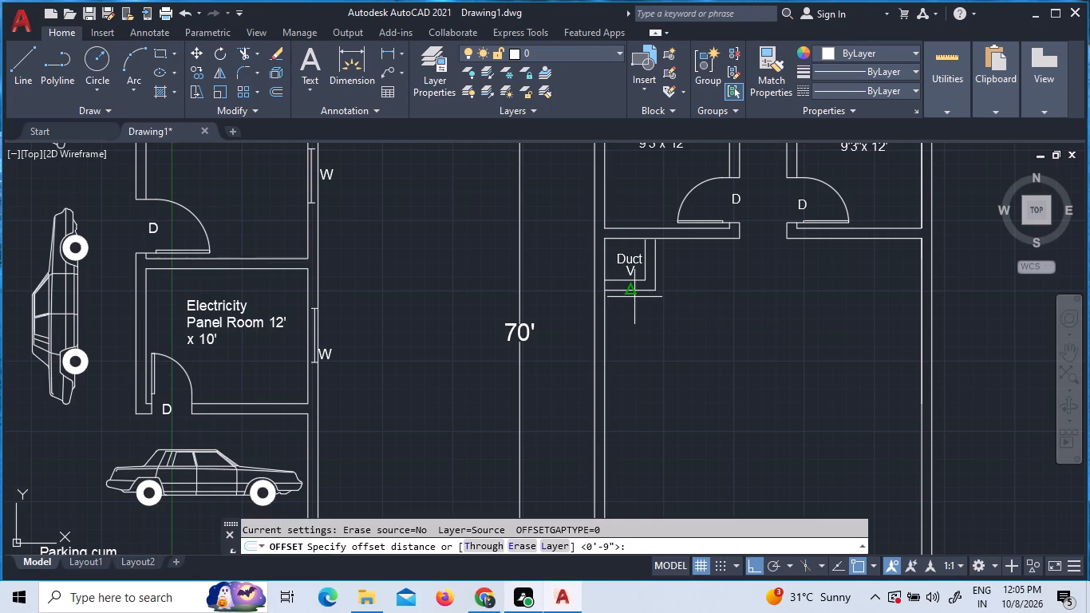
{"action": "scroll", "coordinate": [627, 377], "scroll_direction": "down", "scroll_amount": 1}
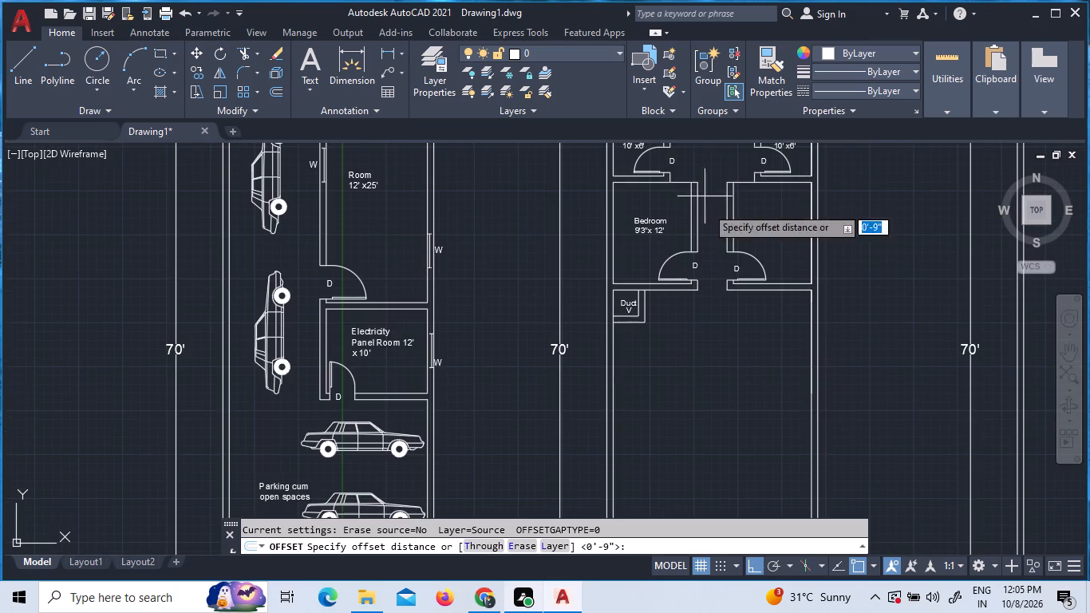
{"action": "scroll", "coordinate": [729, 246], "scroll_direction": "down", "scroll_amount": 2}
{"action": "scroll", "coordinate": [716, 176], "scroll_direction": "up", "scroll_amount": 7}
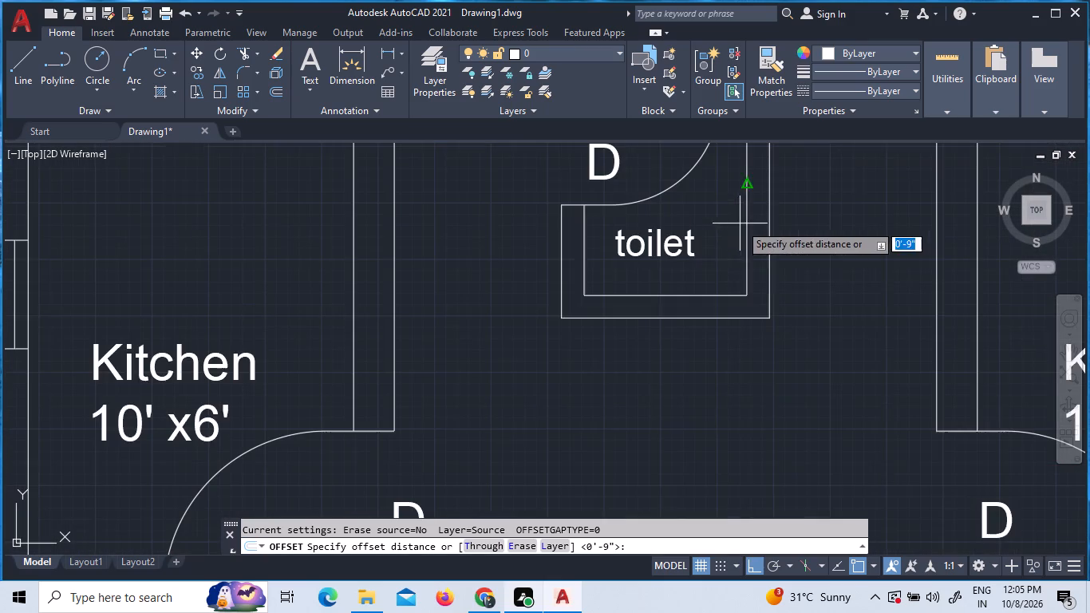
{"action": "left_click", "coordinate": [928, 93]}
{"action": "left_click", "coordinate": [950, 130]}
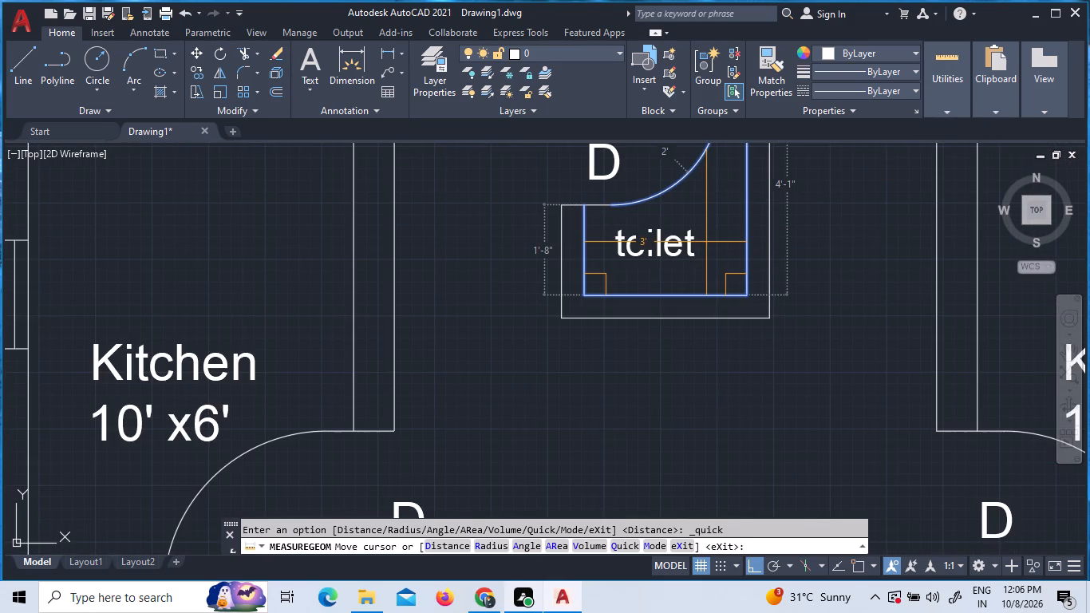
{"action": "scroll", "coordinate": [706, 242], "scroll_direction": "down", "scroll_amount": 2}
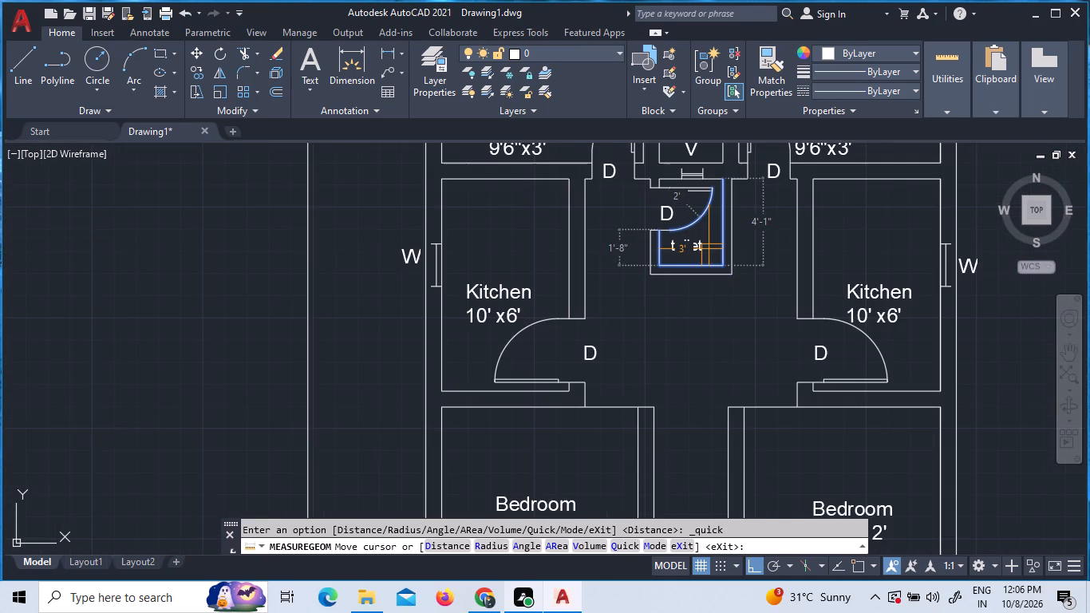
{"action": "scroll", "coordinate": [706, 253], "scroll_direction": "up", "scroll_amount": 2}
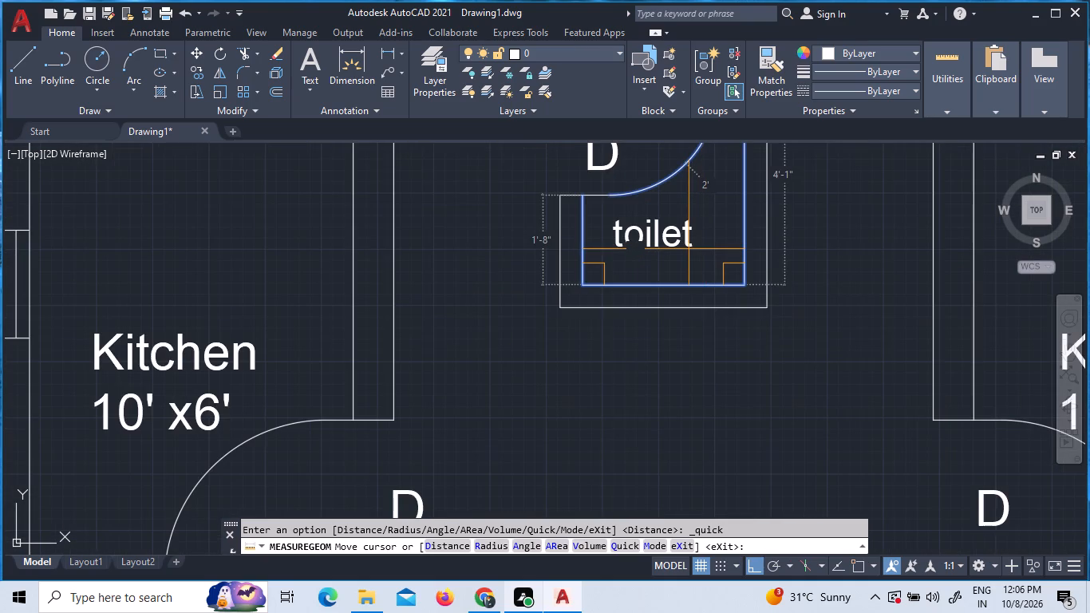
{"action": "key", "text": "Escape"}
Draw a 3' by 4'-1" rectangle for the toilet from the southwest outer wall corner of the west duct, extending southeast.
{"action": "scroll", "coordinate": [691, 247], "scroll_direction": "down", "scroll_amount": 1}
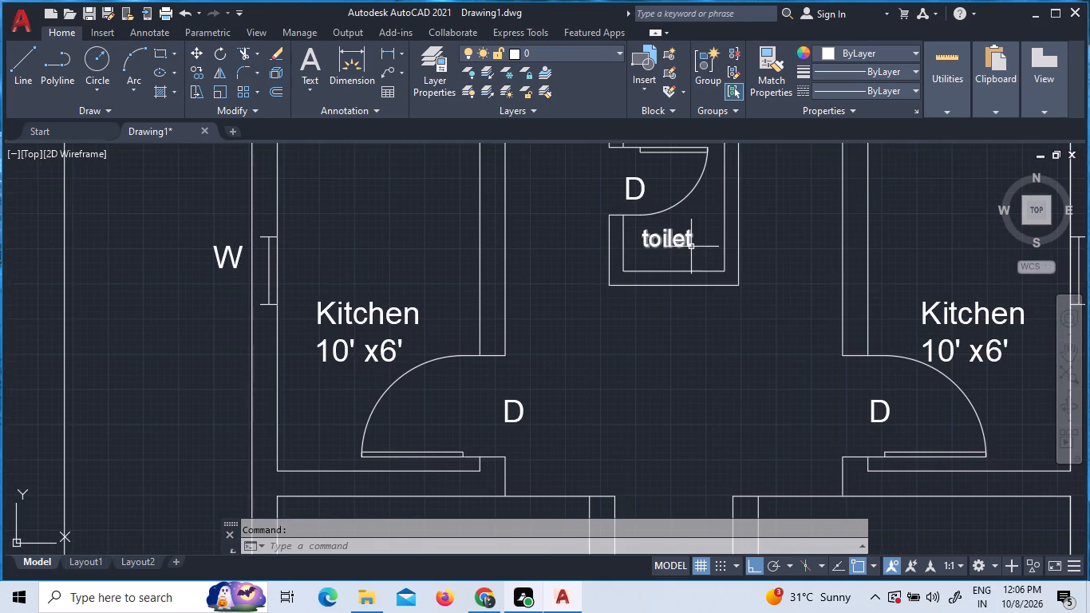
{"action": "scroll", "coordinate": [698, 261], "scroll_direction": "down", "scroll_amount": 5}
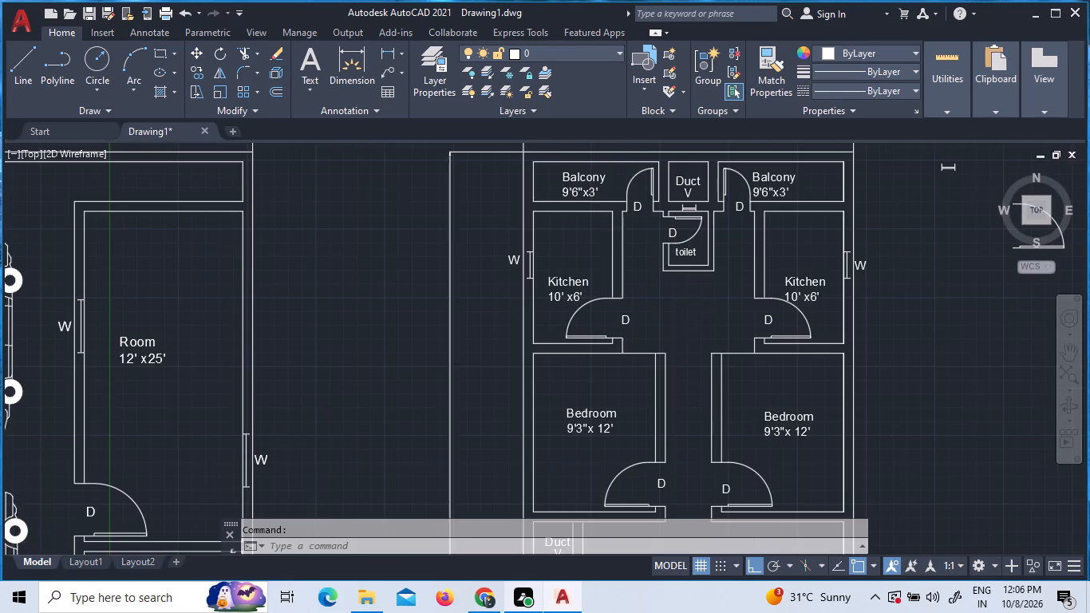
{"action": "scroll", "coordinate": [688, 309], "scroll_direction": "down", "scroll_amount": 1}
{"action": "scroll", "coordinate": [665, 458], "scroll_direction": "up", "scroll_amount": 3}
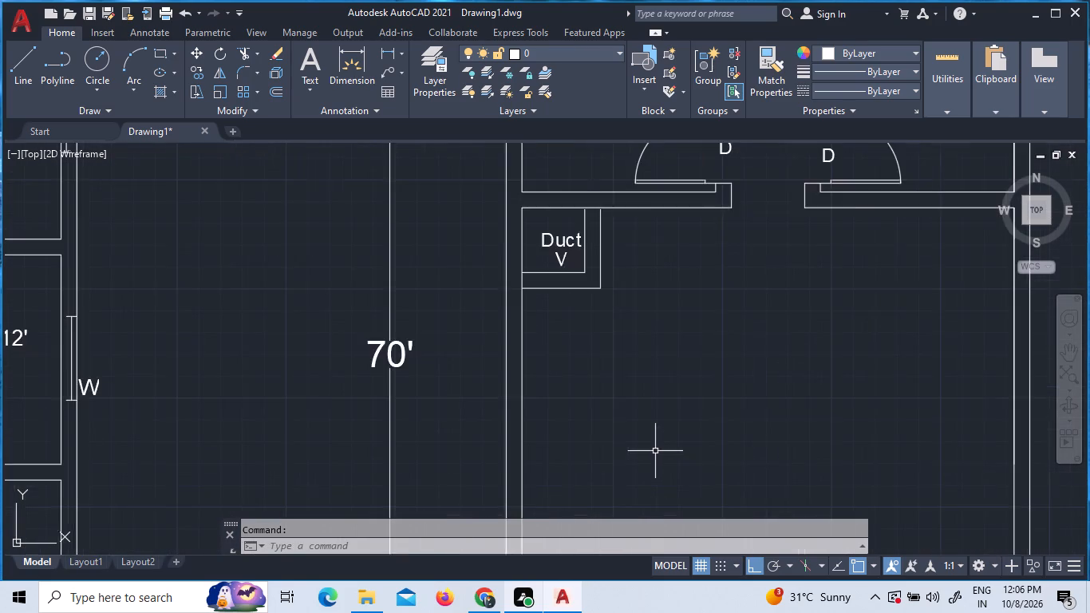
{"action": "scroll", "coordinate": [655, 451], "scroll_direction": "up", "scroll_amount": 1}
{"action": "scroll", "coordinate": [654, 451], "scroll_direction": "down", "scroll_amount": 1}
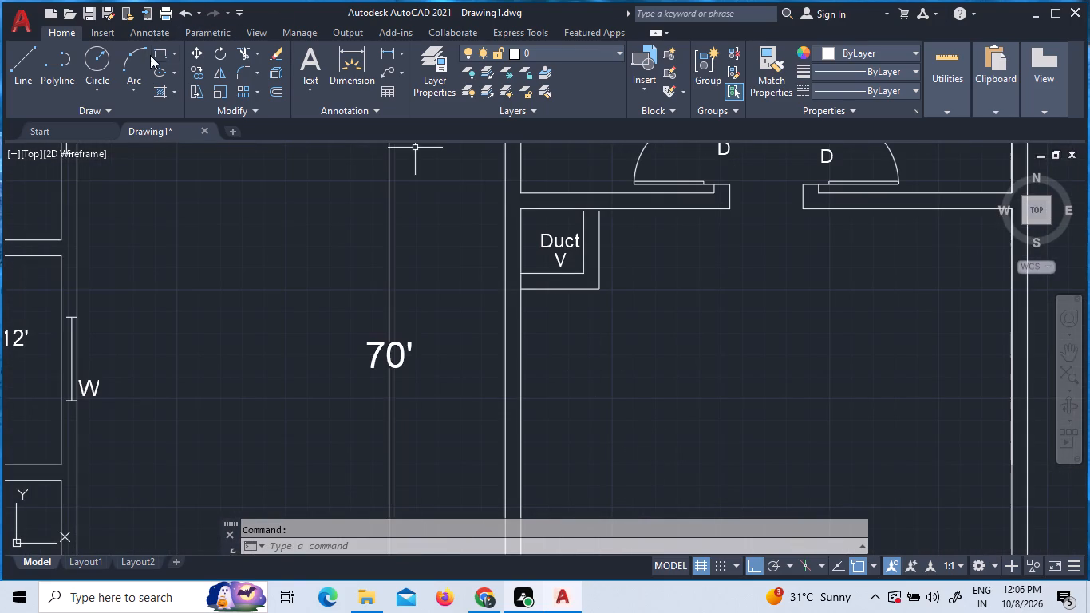
{"action": "left_click", "coordinate": [160, 55]}
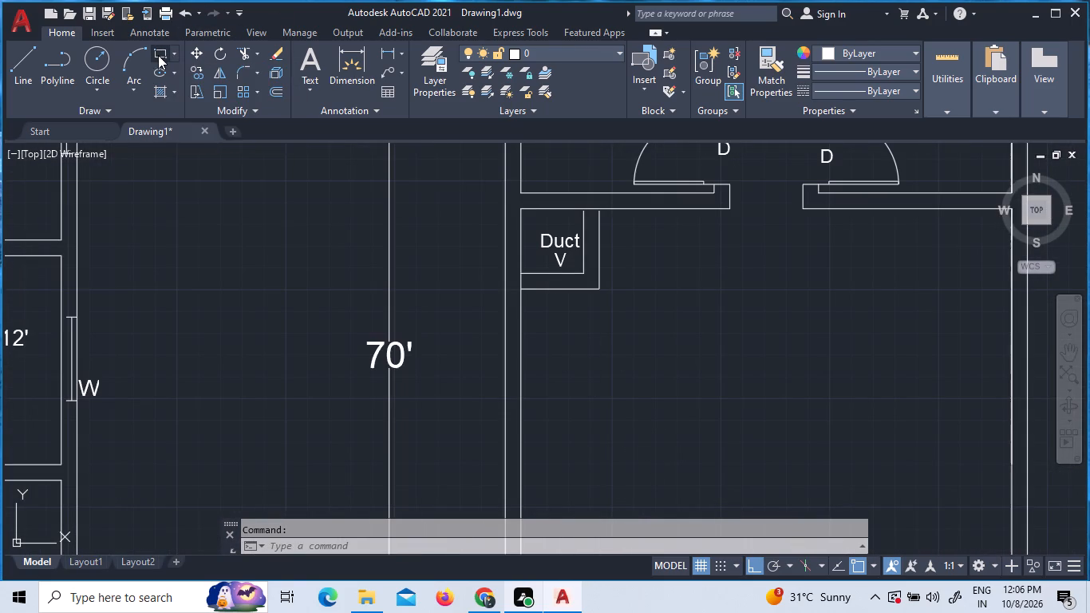
{"action": "left_click", "coordinate": [159, 49]}
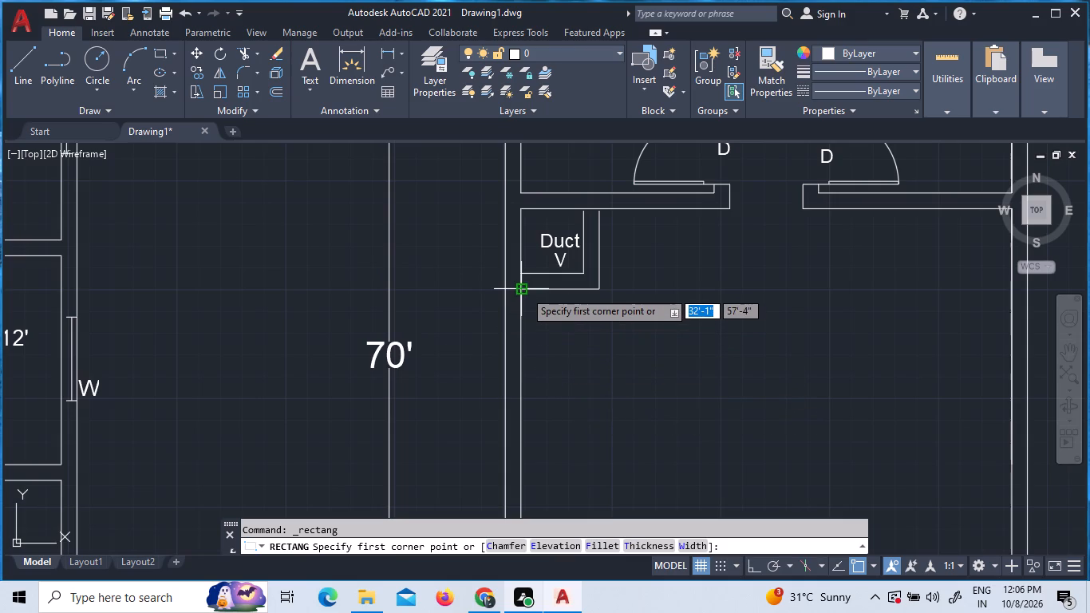
{"action": "scroll", "coordinate": [523, 292], "scroll_direction": "up", "scroll_amount": 5}
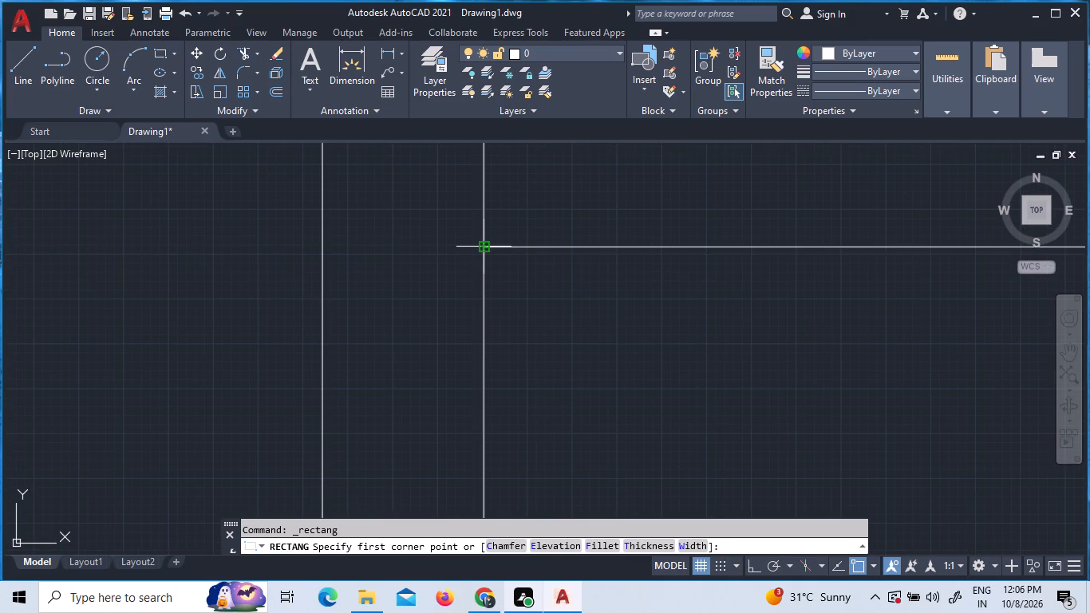
{"action": "scroll", "coordinate": [486, 250], "scroll_direction": "up", "scroll_amount": 4}
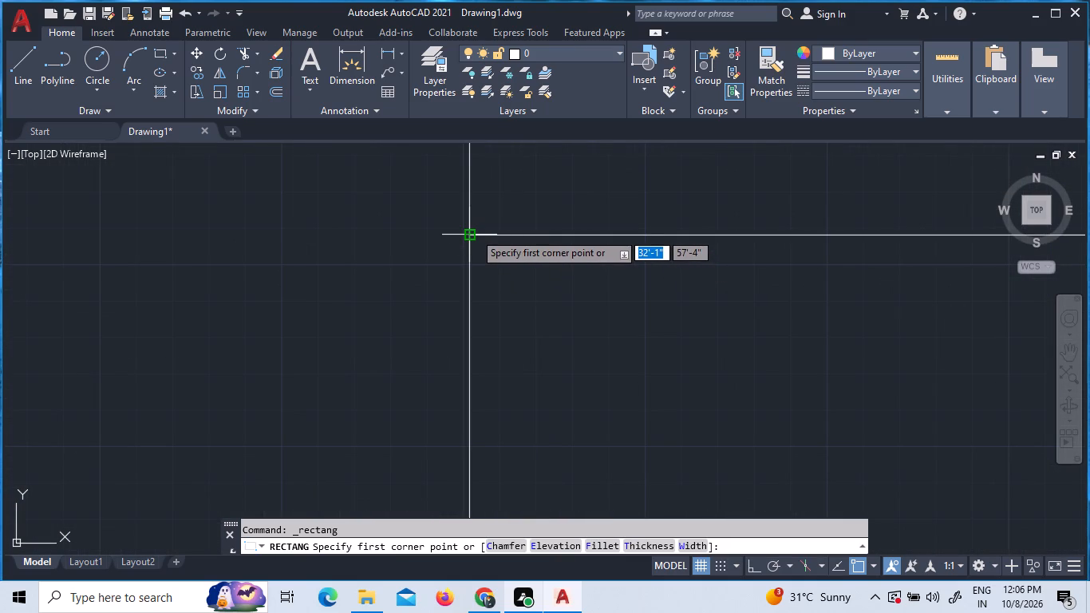
{"action": "left_click", "coordinate": [474, 232]}
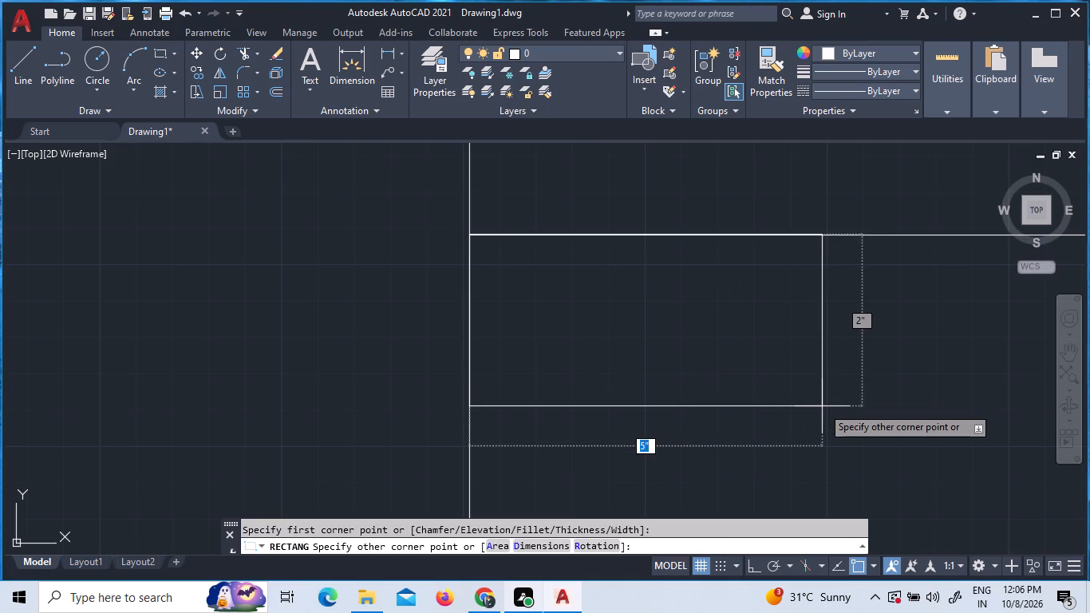
{"action": "scroll", "coordinate": [822, 406], "scroll_direction": "down", "scroll_amount": 7}
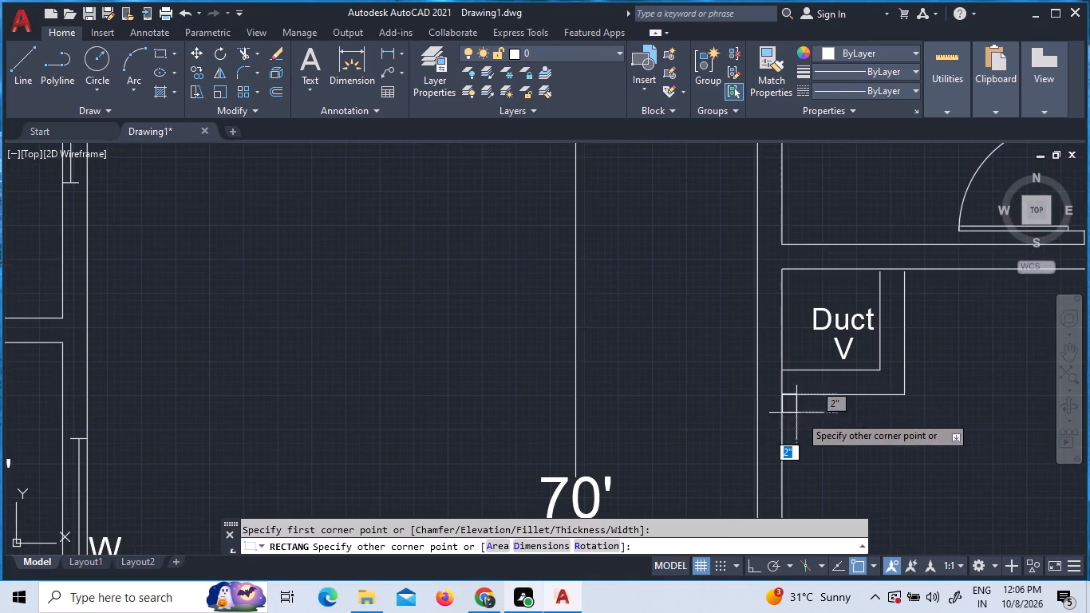
{"action": "scroll", "coordinate": [914, 445], "scroll_direction": "down", "scroll_amount": 3}
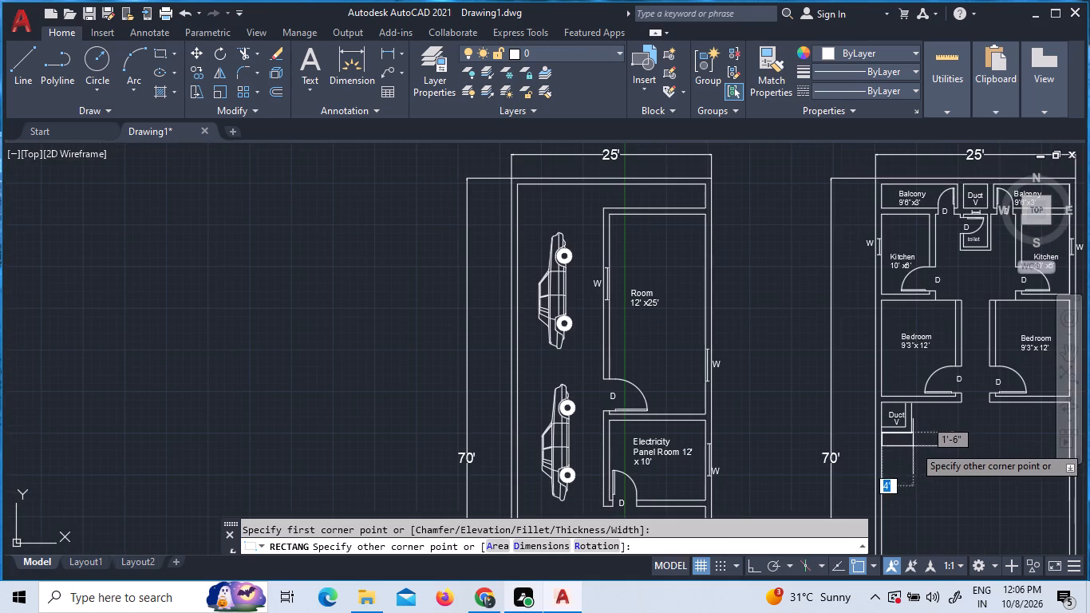
{"action": "scroll", "coordinate": [919, 473], "scroll_direction": "up", "scroll_amount": 1}
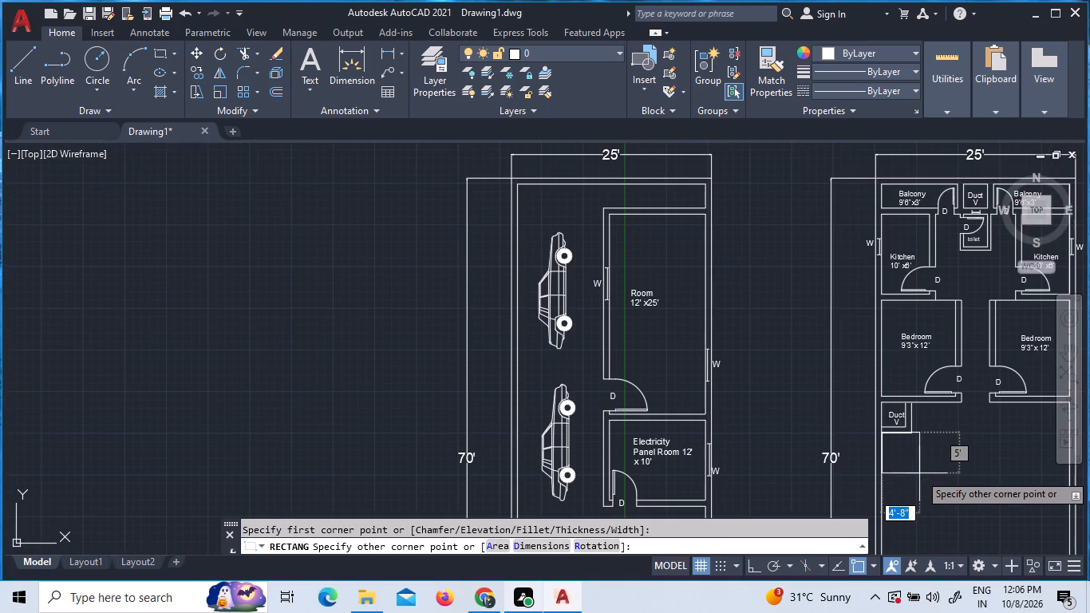
{"action": "scroll", "coordinate": [918, 473], "scroll_direction": "up", "scroll_amount": 3}
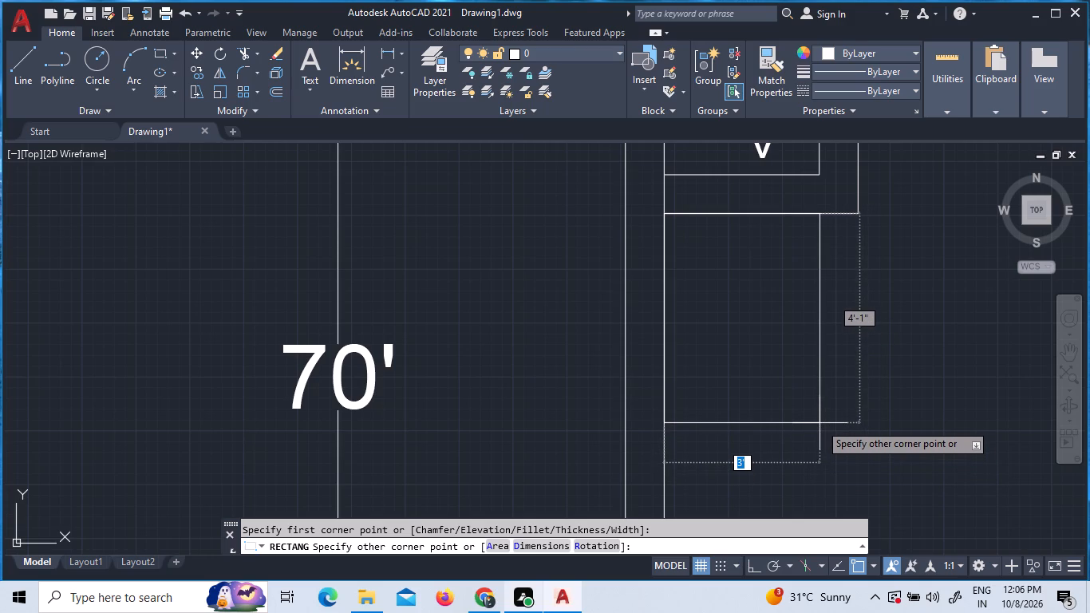
{"action": "left_click", "coordinate": [819, 423]}
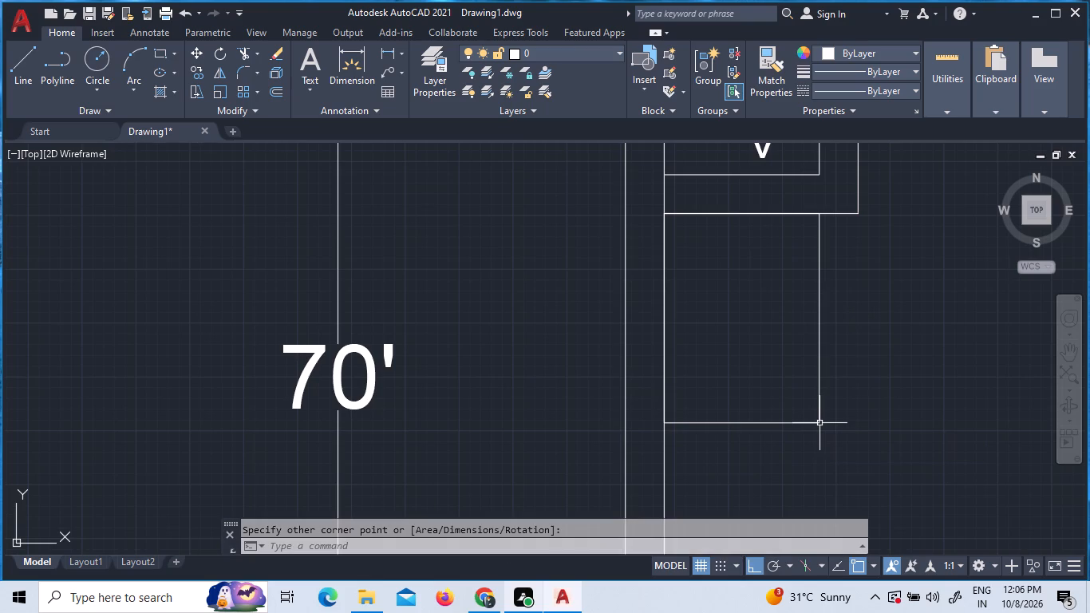
Check the new toilet rectangle's width and height with Quick Measure.
{"action": "left_click", "coordinate": [942, 71]}
{"action": "left_click", "coordinate": [949, 144]}
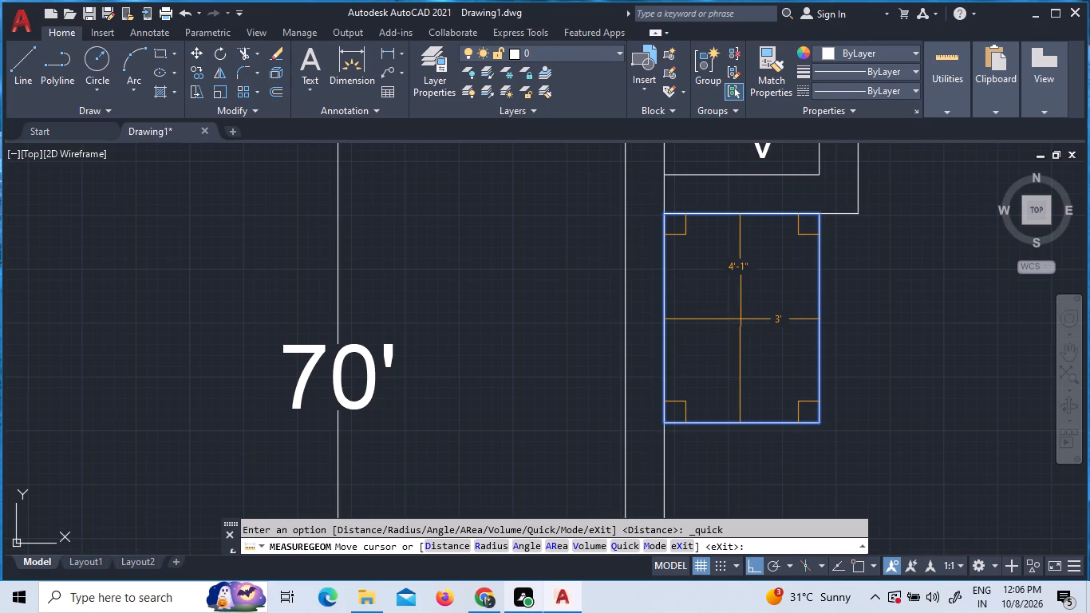
{"action": "key", "text": "Escape"}
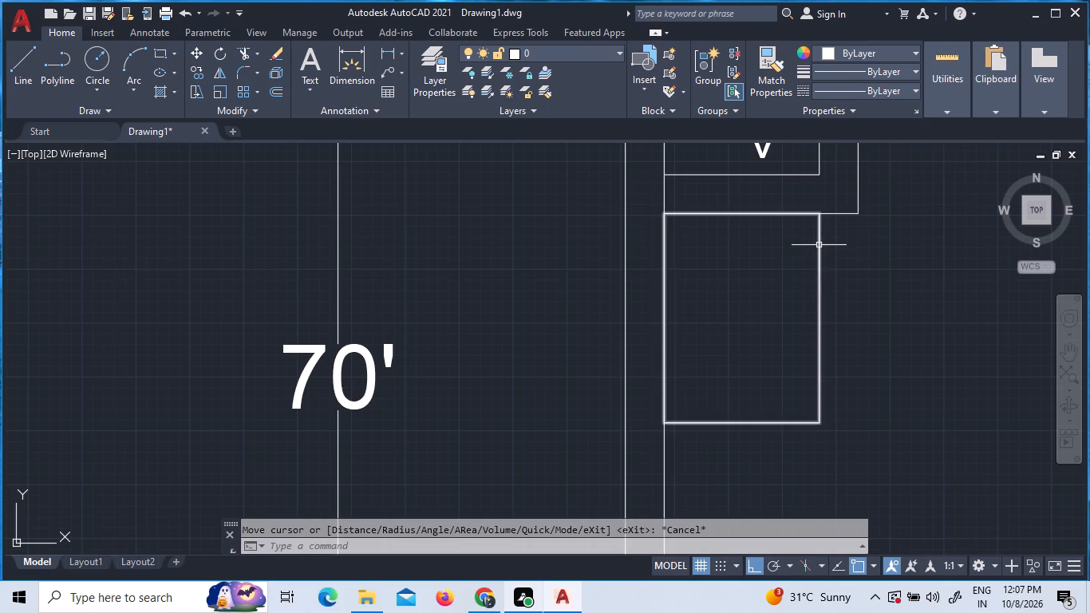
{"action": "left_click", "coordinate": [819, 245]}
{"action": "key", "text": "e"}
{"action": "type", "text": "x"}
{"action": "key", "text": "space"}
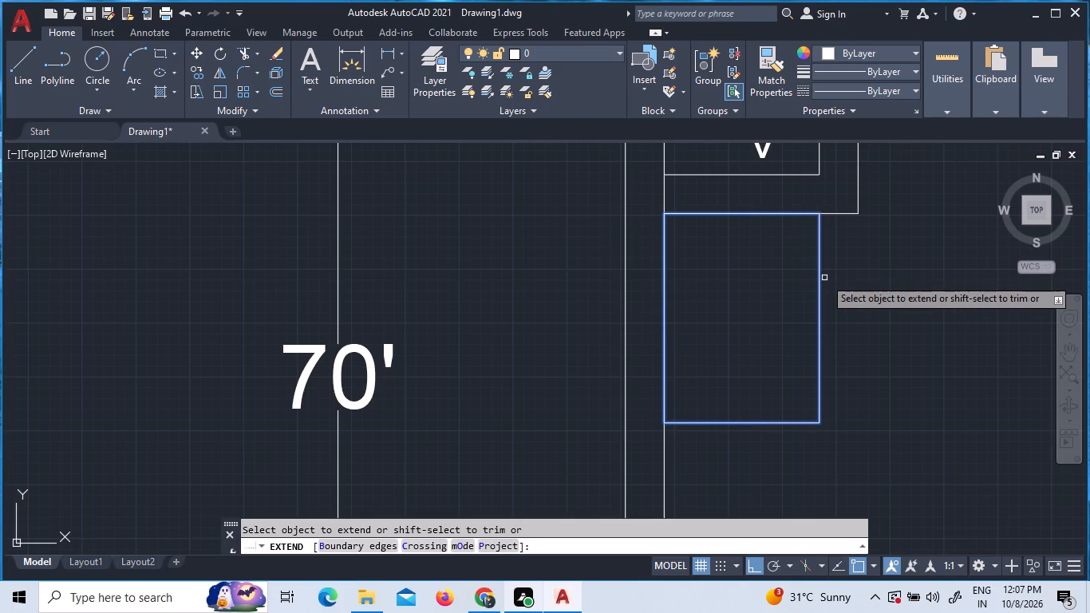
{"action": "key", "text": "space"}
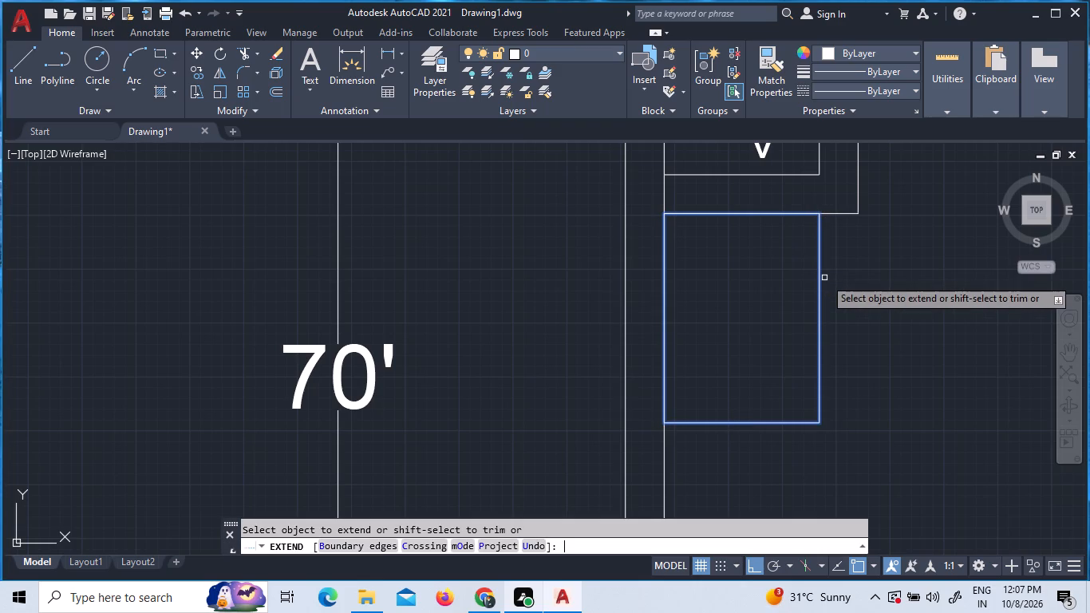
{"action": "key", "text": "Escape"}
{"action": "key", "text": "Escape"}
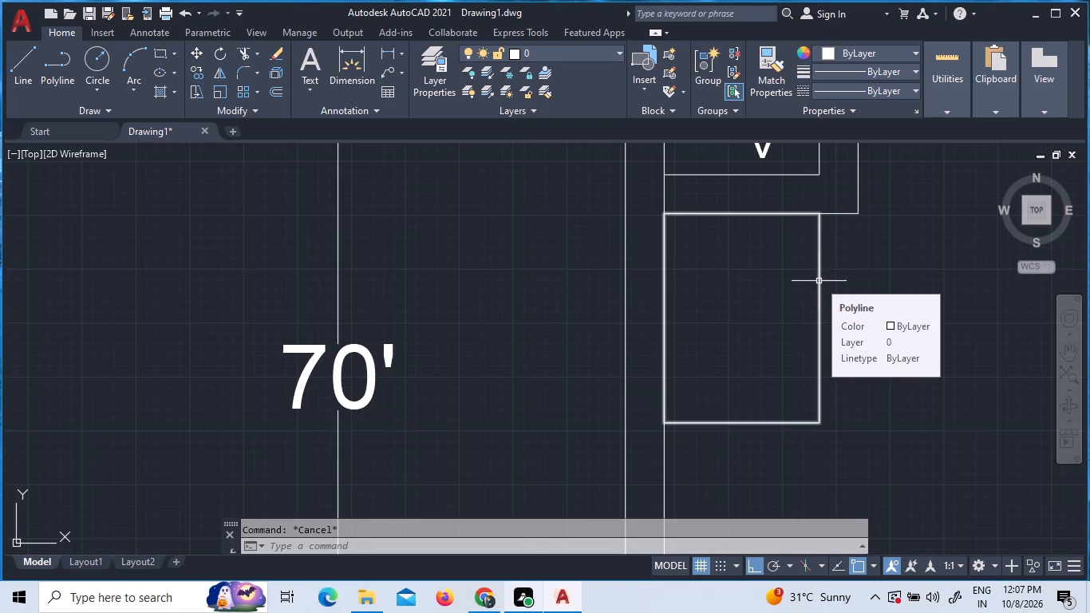
Explode the toilet rectangle below the west duct into separate lines.
{"action": "type", "text": "ex"}
{"action": "key", "text": "p"}
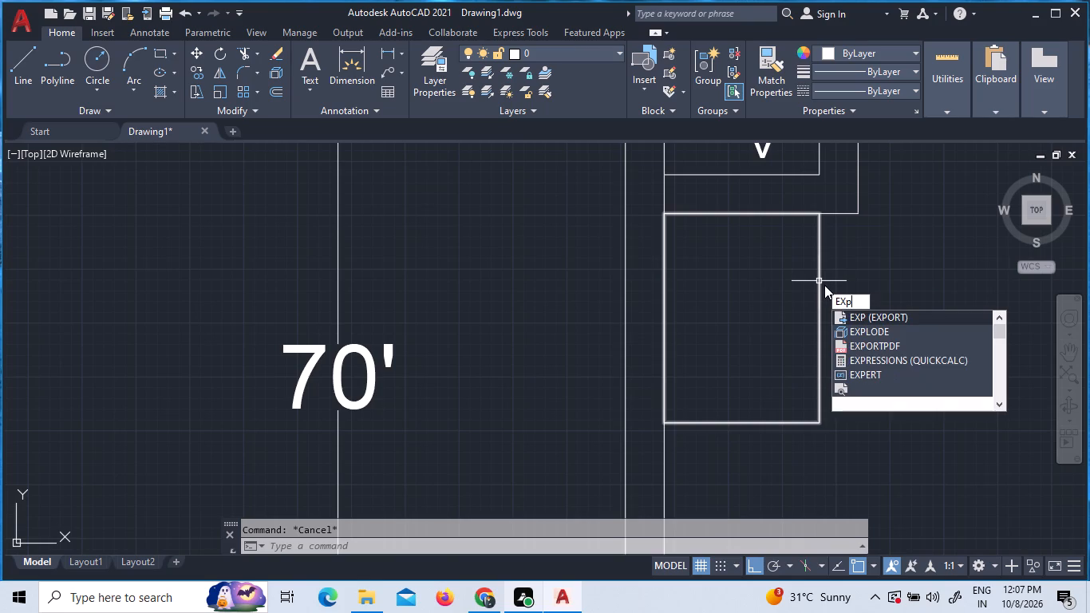
{"action": "left_click", "coordinate": [875, 329]}
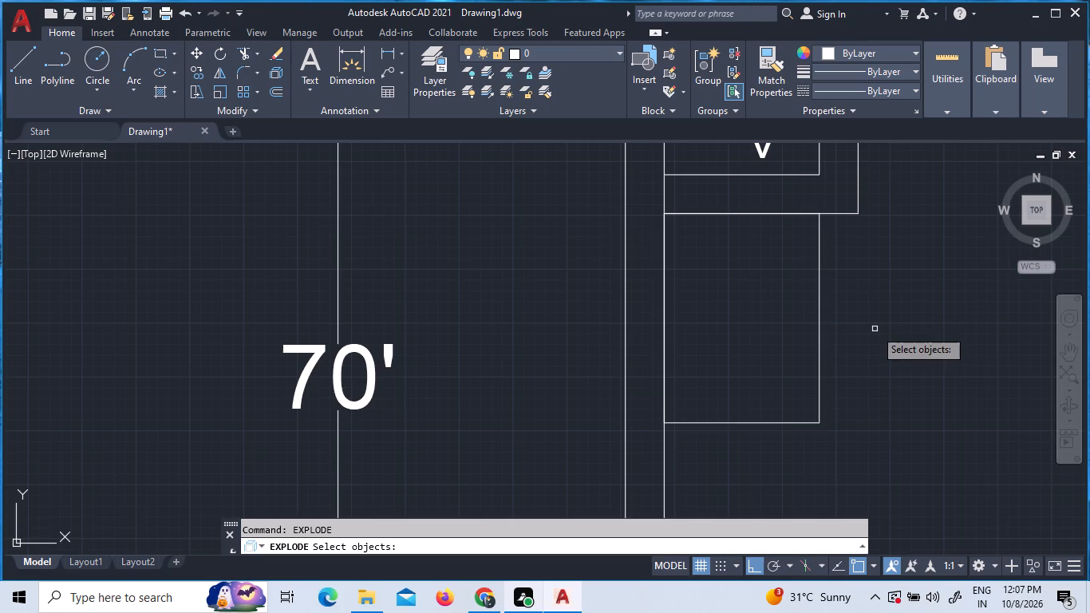
{"action": "left_click", "coordinate": [817, 323]}
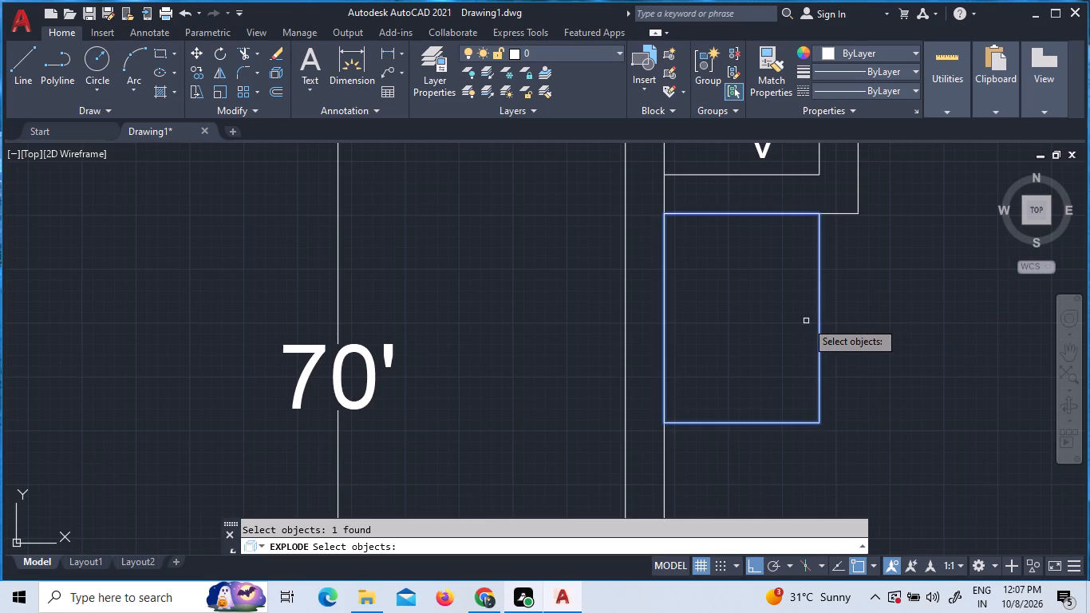
{"action": "key", "text": "Return"}
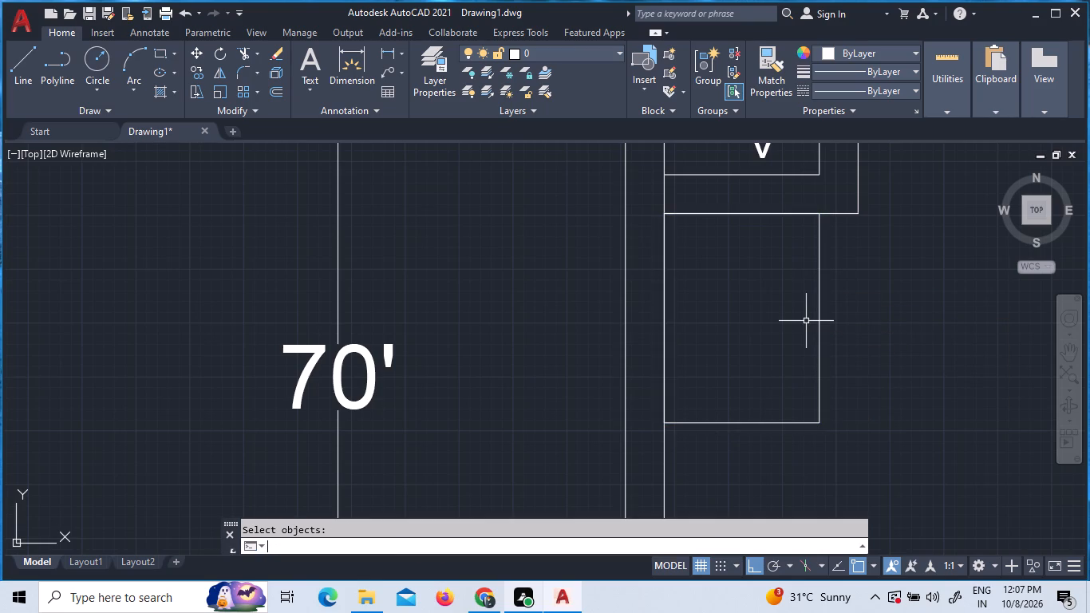
Delete the toilet outline's north line that overlaps the duct's south outer wall face.
{"action": "left_click", "coordinate": [819, 294]}
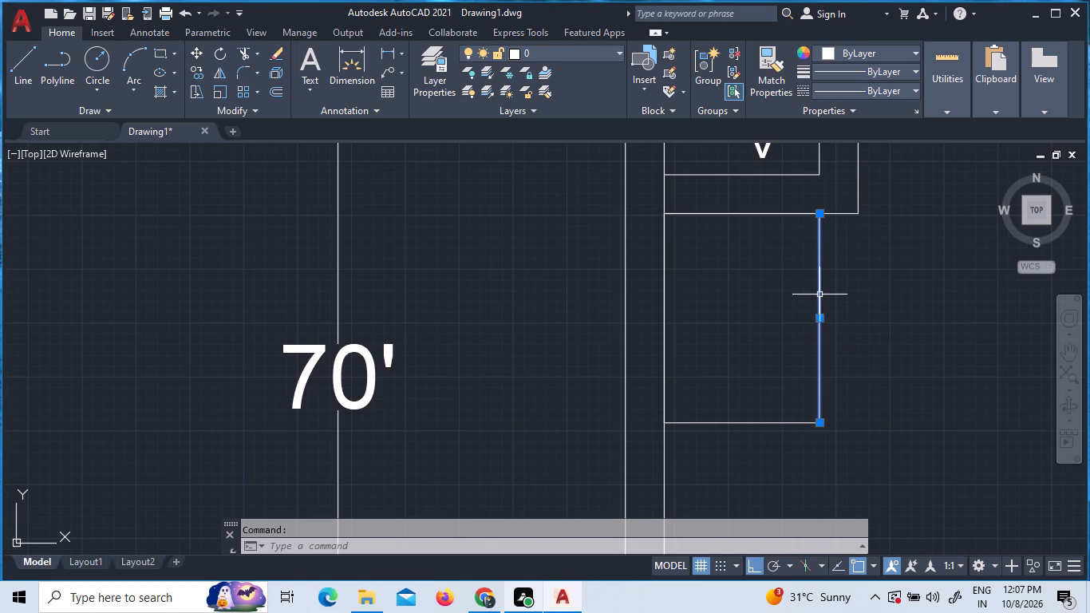
{"action": "key", "text": "Escape"}
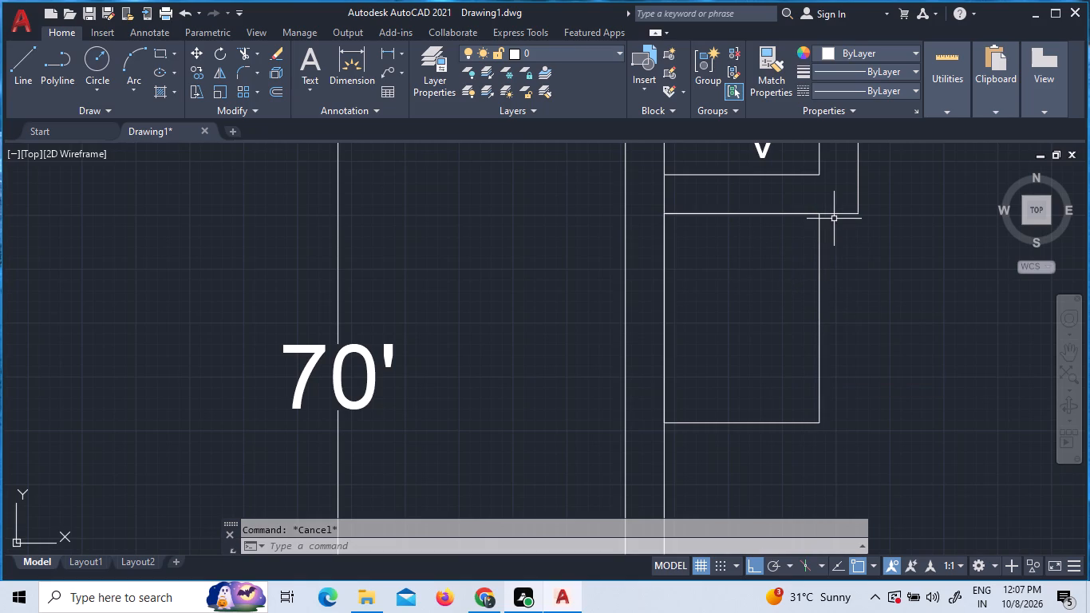
{"action": "left_click", "coordinate": [790, 213]}
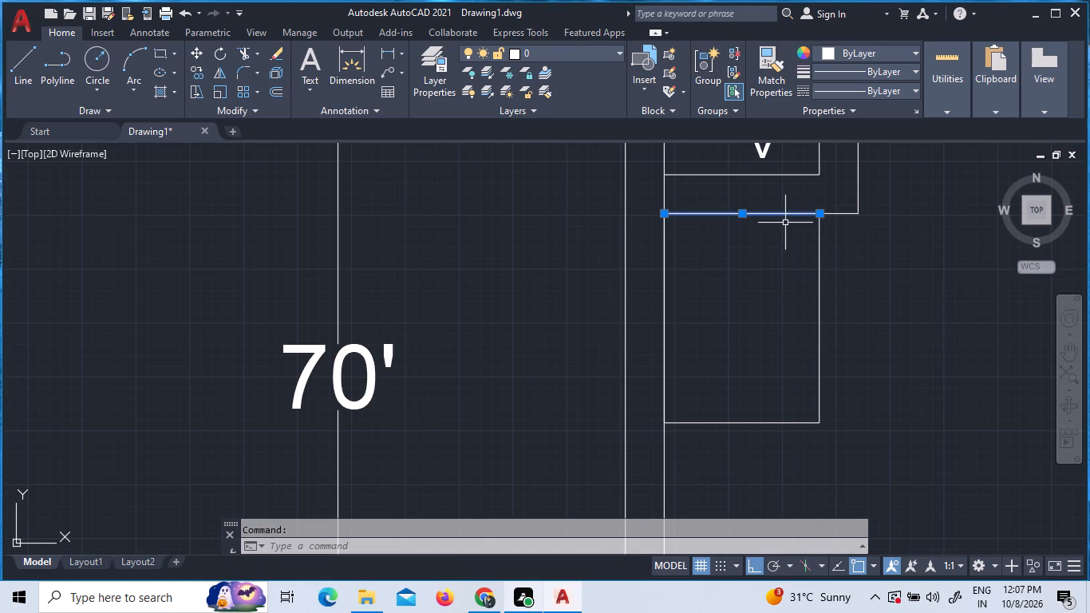
{"action": "key", "text": "Delete"}
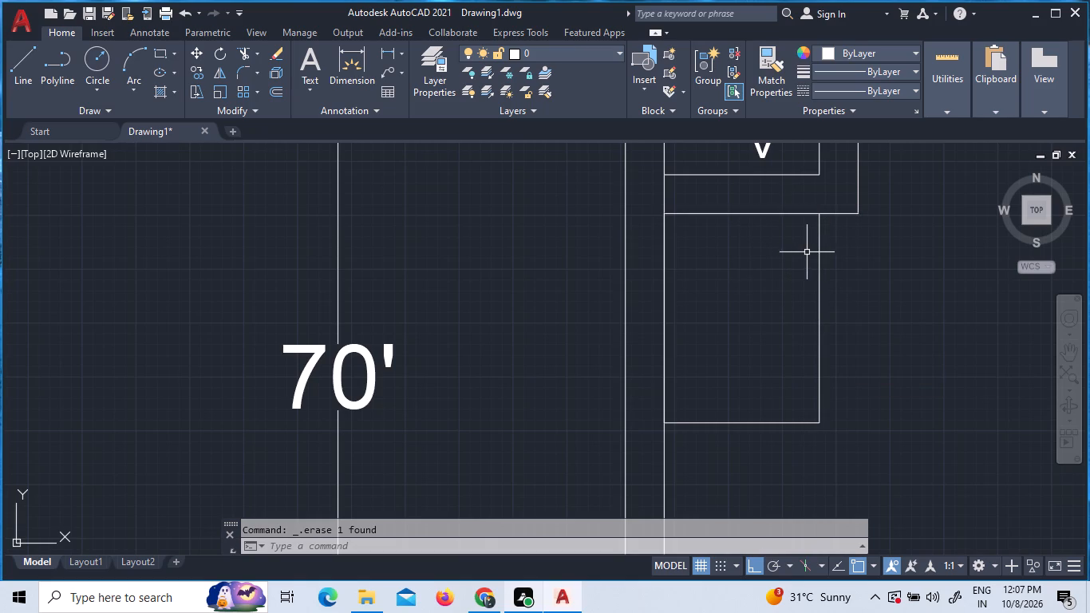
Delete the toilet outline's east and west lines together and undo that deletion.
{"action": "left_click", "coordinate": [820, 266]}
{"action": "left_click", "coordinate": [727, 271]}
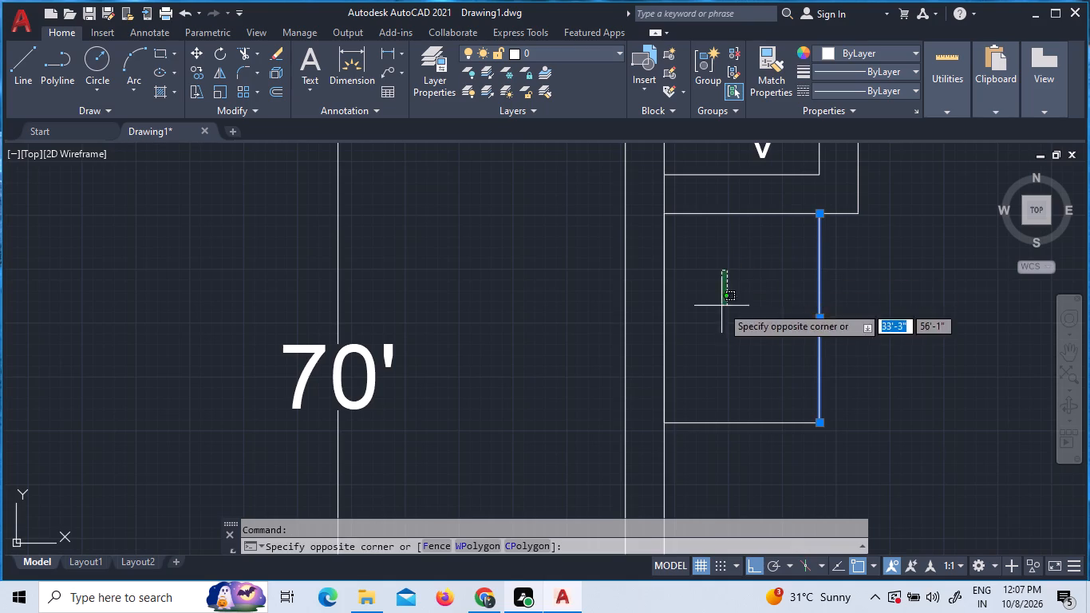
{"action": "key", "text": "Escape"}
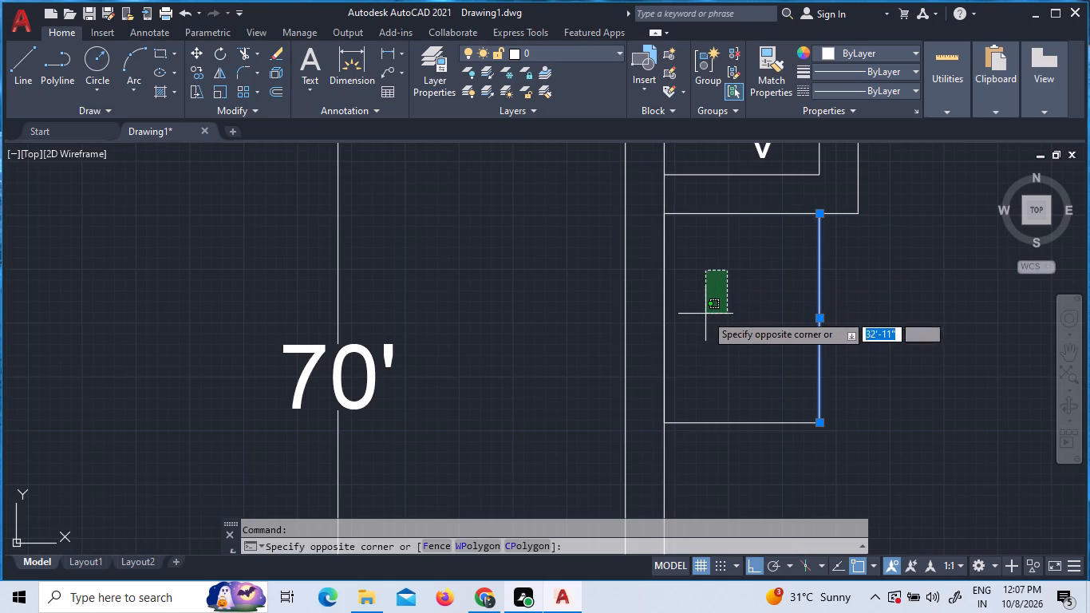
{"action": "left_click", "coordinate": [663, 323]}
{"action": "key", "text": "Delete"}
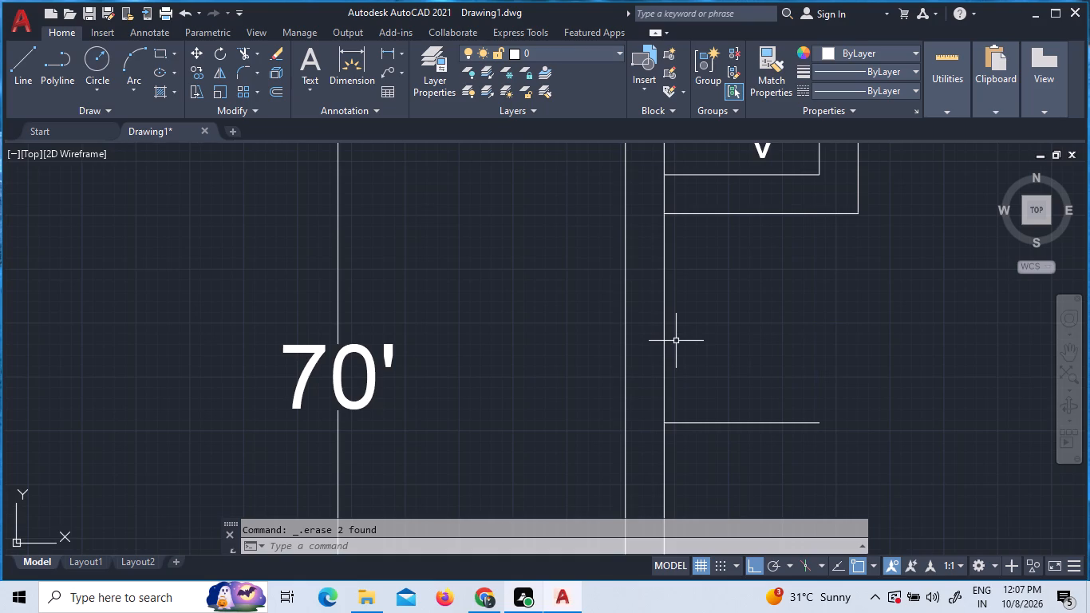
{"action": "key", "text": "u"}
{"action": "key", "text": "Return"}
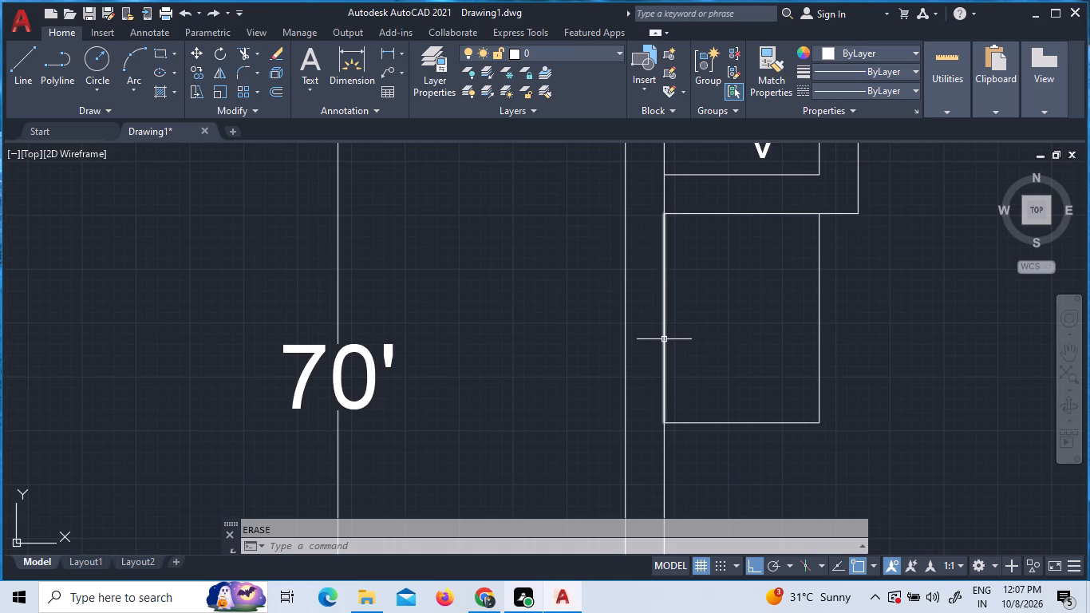
Delete only the toilet outline's west line that overlaps the building's west wall.
{"action": "left_click", "coordinate": [664, 339]}
{"action": "key", "text": "Delete"}
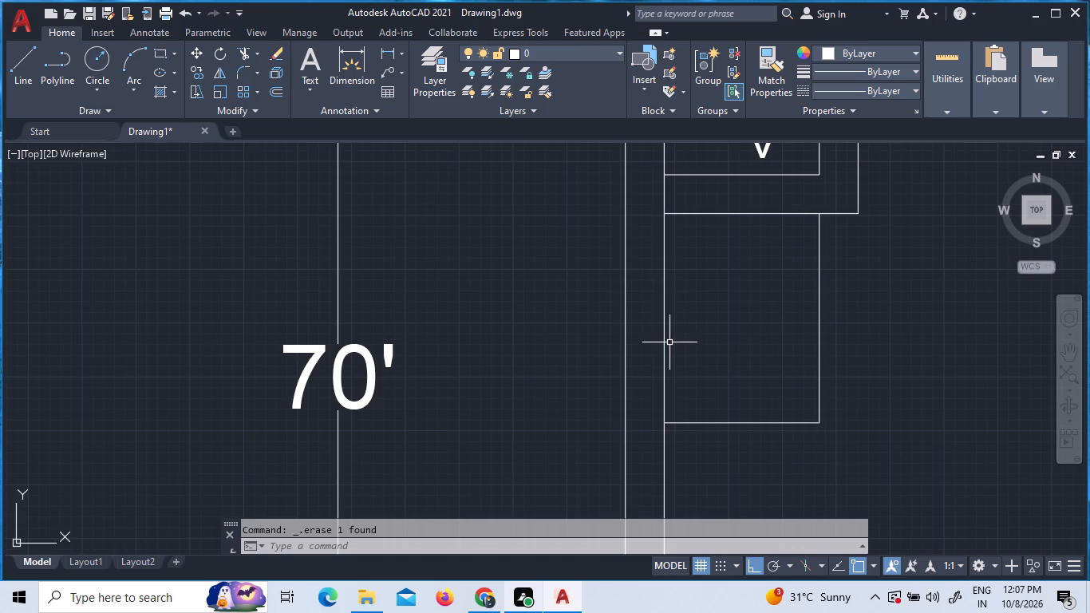
Examine the existing toilet between the kitchens with the quick Measure tool, checking its wall and door dimensions.
{"action": "scroll", "coordinate": [678, 354], "scroll_direction": "down", "scroll_amount": 2}
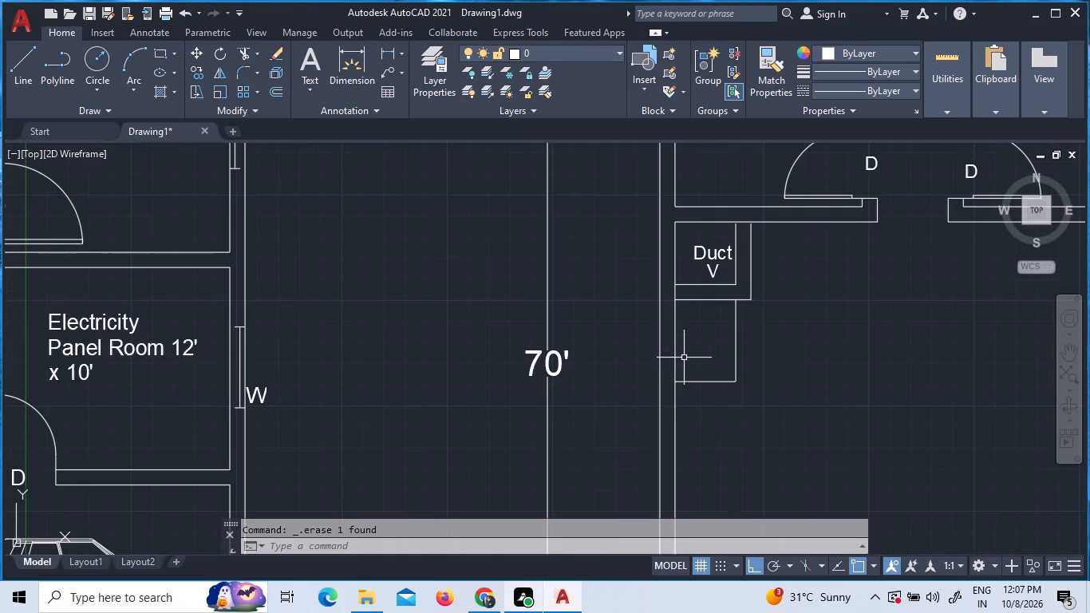
{"action": "middle_click_drag", "start_coordinate": [842, 386], "coordinate": [647, 469]}
{"action": "scroll", "coordinate": [647, 441], "scroll_direction": "down", "scroll_amount": 1}
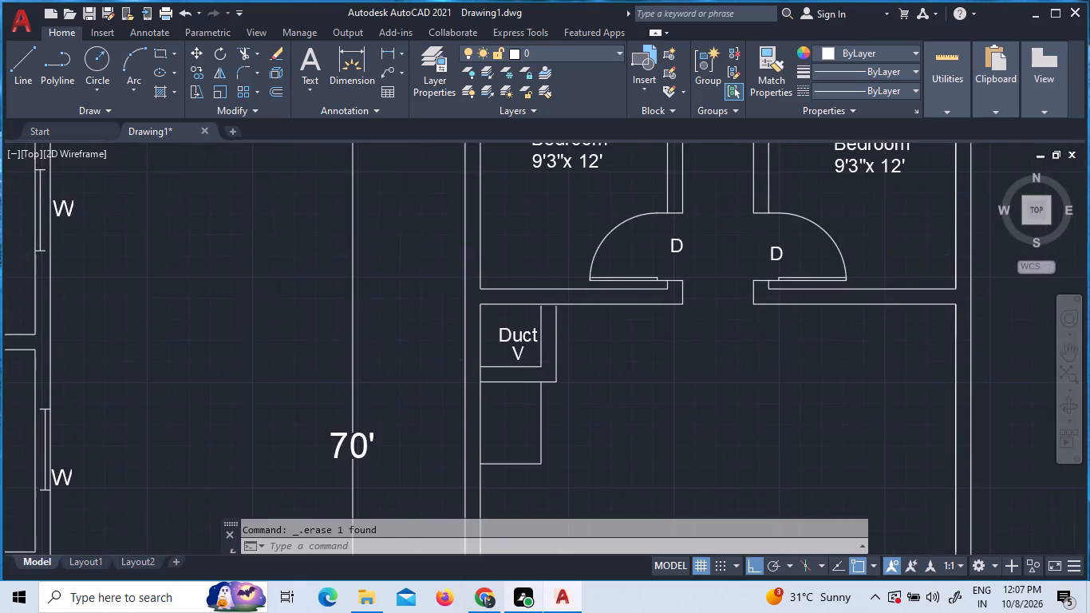
{"action": "scroll", "coordinate": [647, 441], "scroll_direction": "down", "scroll_amount": 1}
{"action": "scroll", "coordinate": [668, 194], "scroll_direction": "up", "scroll_amount": 4}
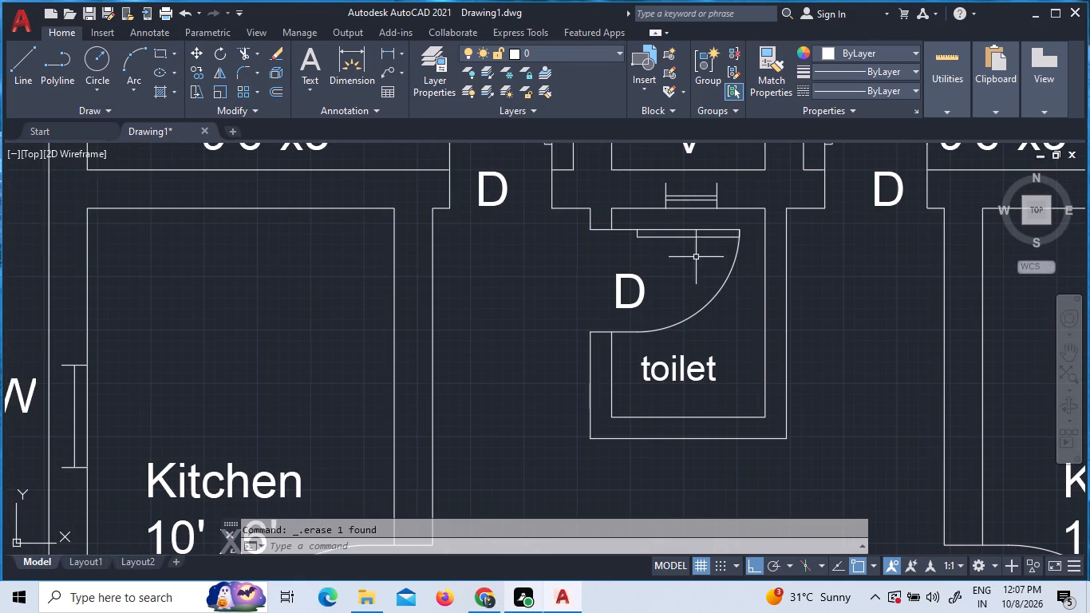
{"action": "left_click", "coordinate": [958, 69]}
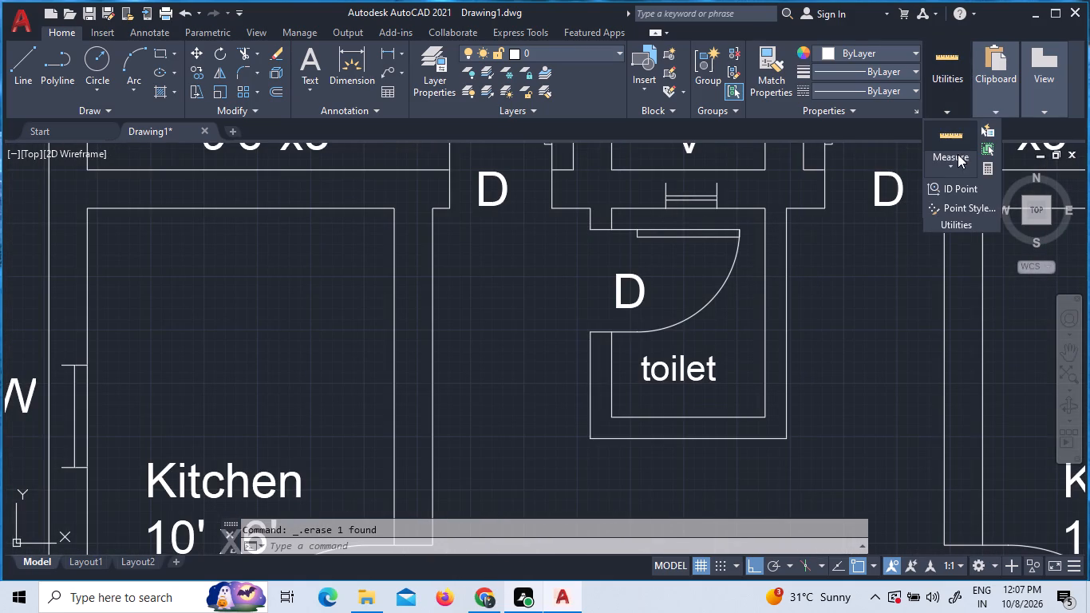
{"action": "left_click", "coordinate": [954, 128]}
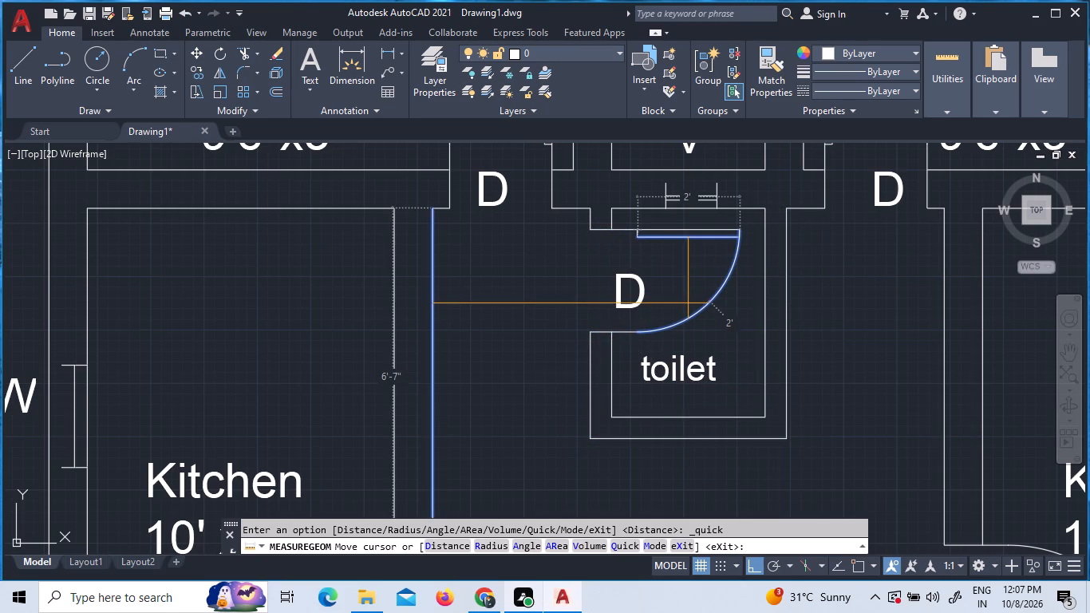
{"action": "scroll", "coordinate": [696, 292], "scroll_direction": "down", "scroll_amount": 4}
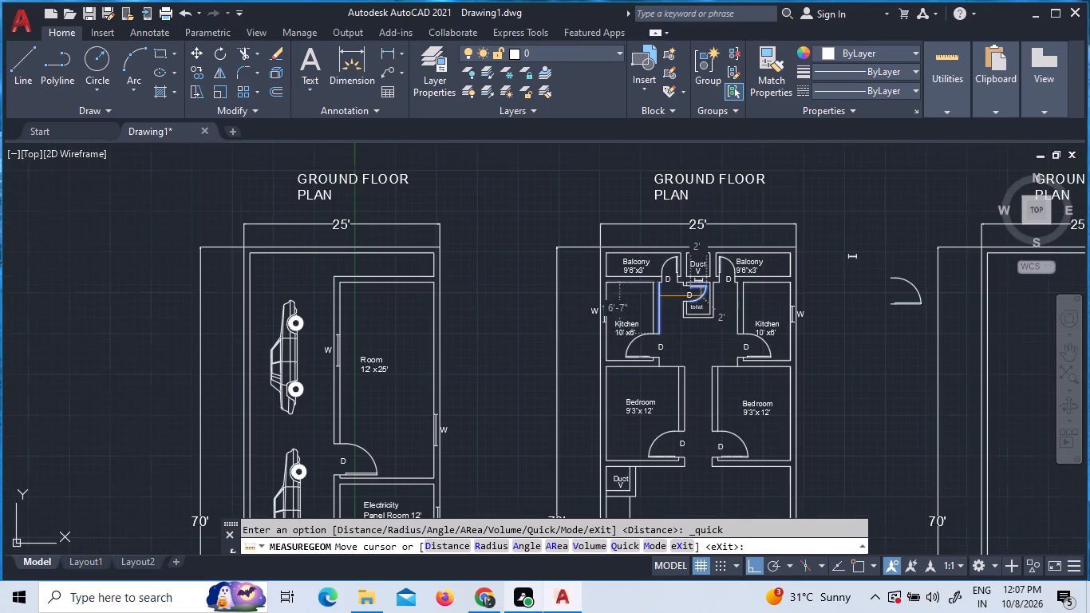
{"action": "scroll", "coordinate": [679, 499], "scroll_direction": "down", "scroll_amount": 4}
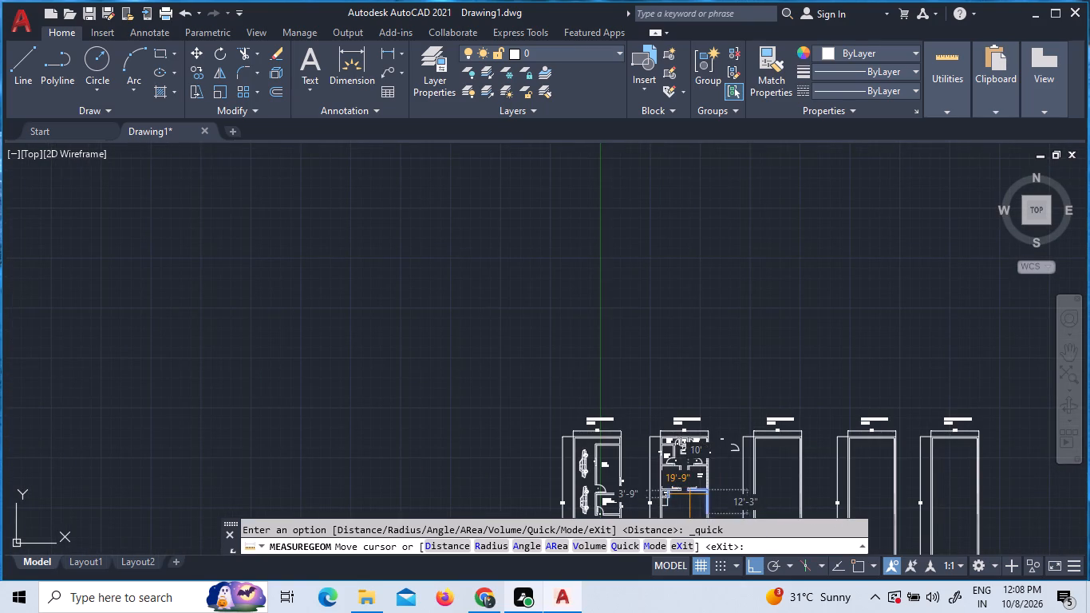
{"action": "middle_click_drag", "start_coordinate": [690, 490], "coordinate": [636, 151]}
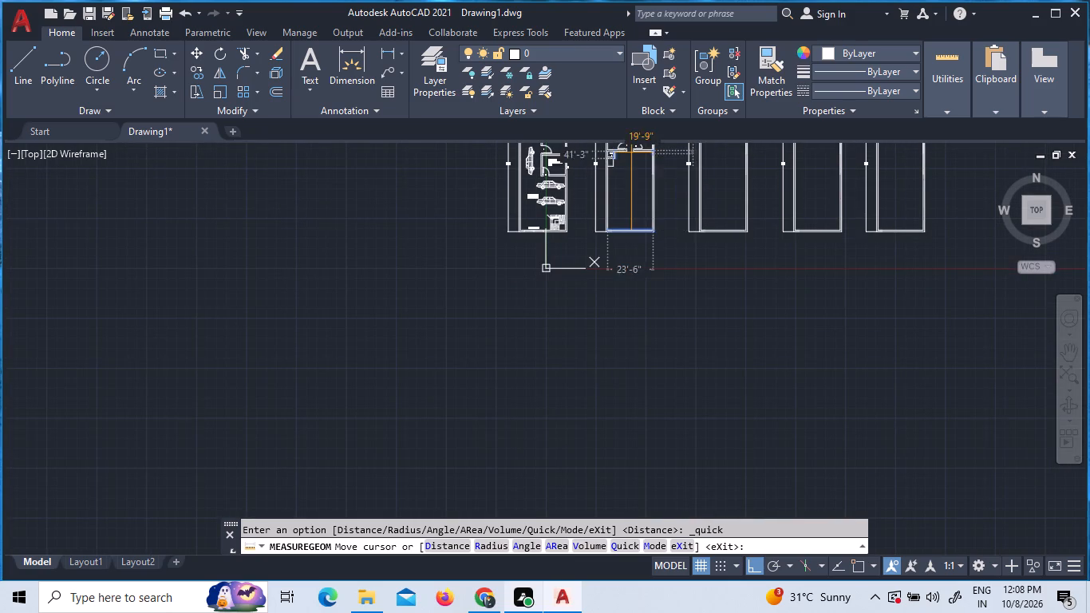
{"action": "scroll", "coordinate": [622, 142], "scroll_direction": "up", "scroll_amount": 3}
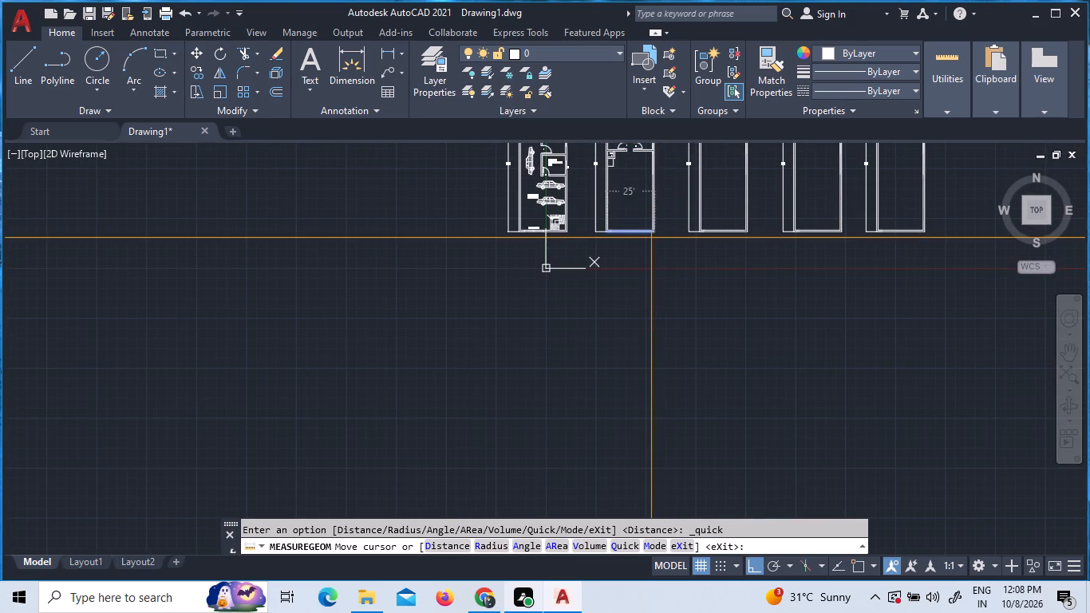
{"action": "key", "text": "Escape"}
Offset the new toilet's east and south lines and the west duct's inner east and south lines 5" outward.
{"action": "scroll", "coordinate": [620, 152], "scroll_direction": "up", "scroll_amount": 4}
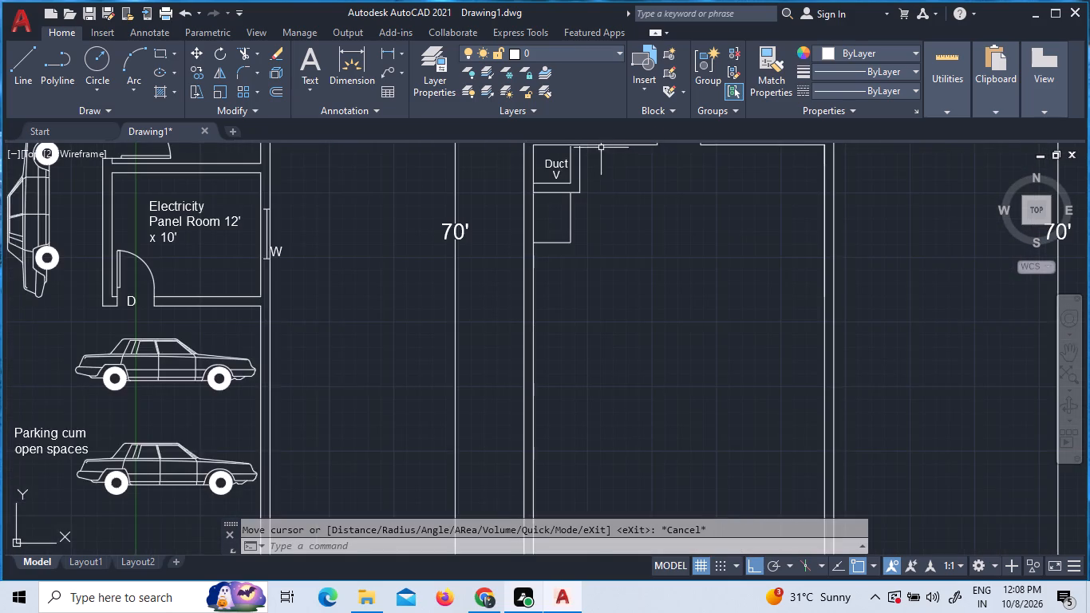
{"action": "scroll", "coordinate": [548, 160], "scroll_direction": "up", "scroll_amount": 3}
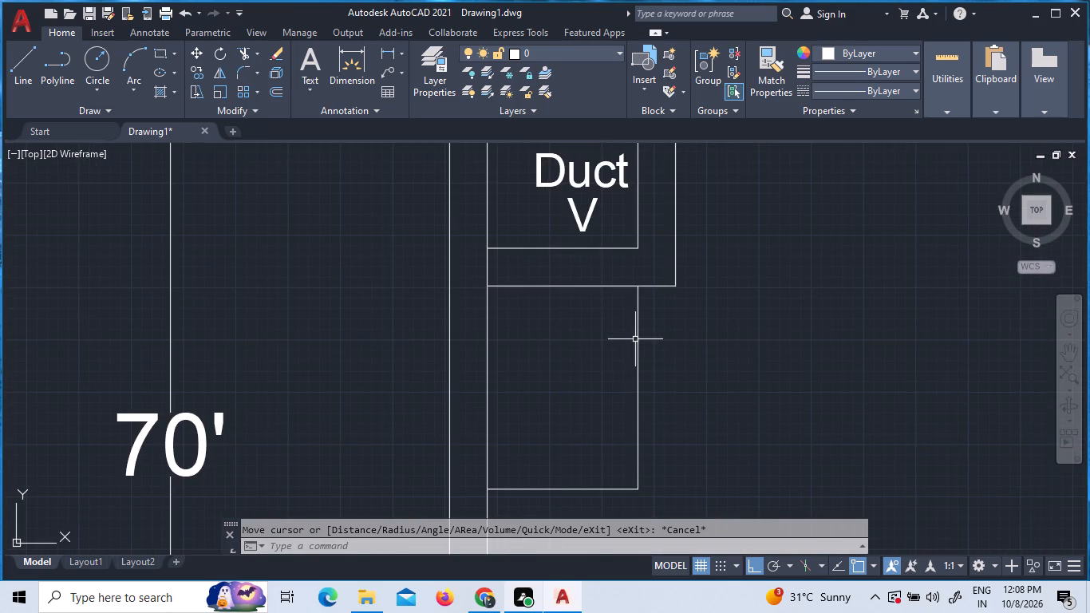
{"action": "key", "text": "o"}
{"action": "key", "text": "Return"}
{"action": "type", "text": "5\""}
{"action": "key", "text": "Return"}
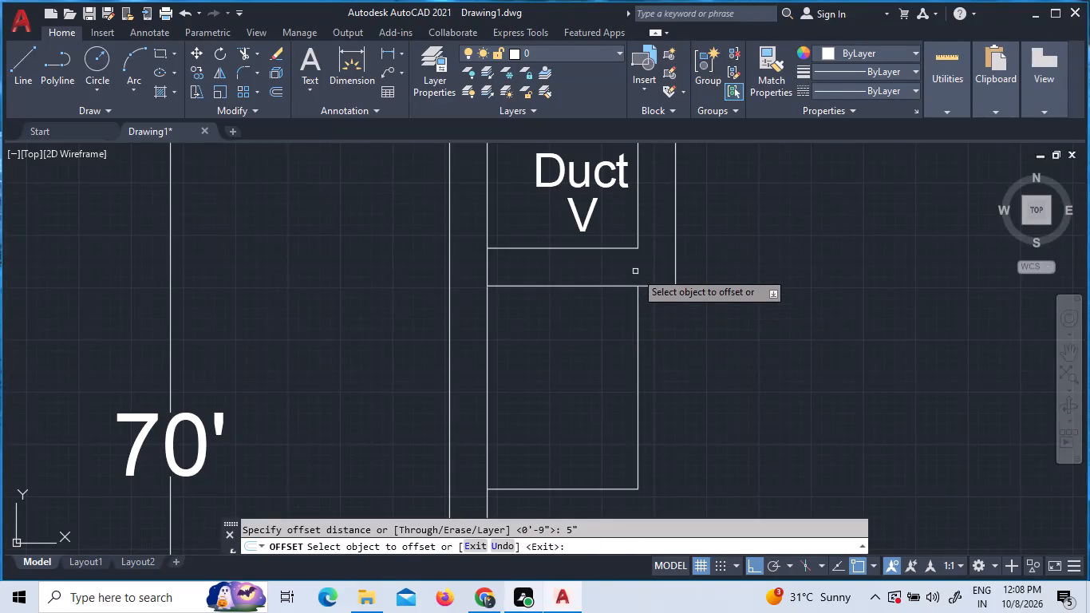
{"action": "left_click", "coordinate": [639, 299]}
{"action": "left_click", "coordinate": [670, 301]}
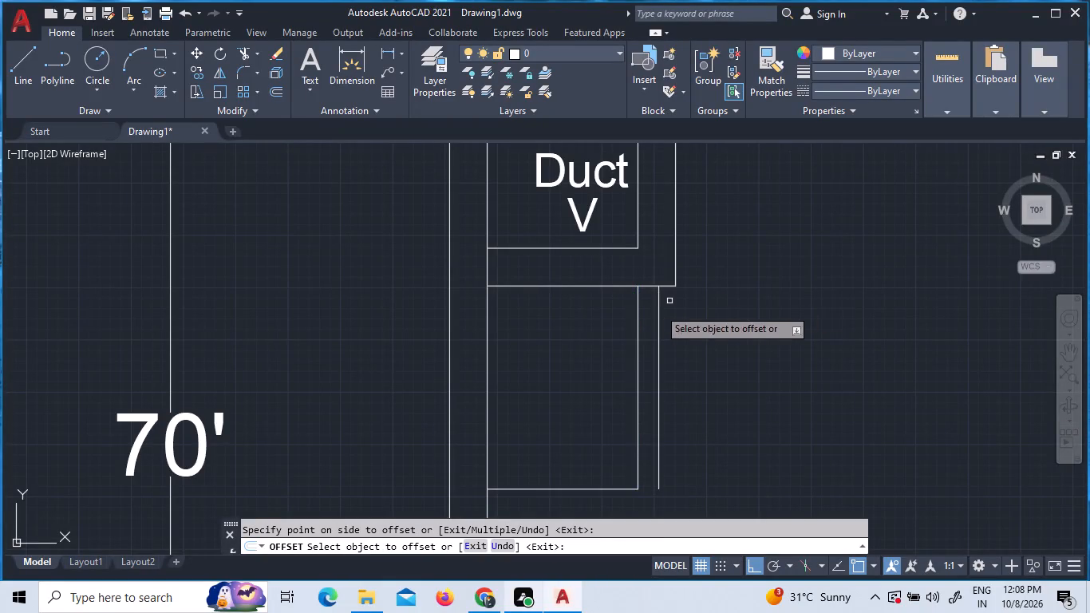
{"action": "left_click", "coordinate": [637, 212]}
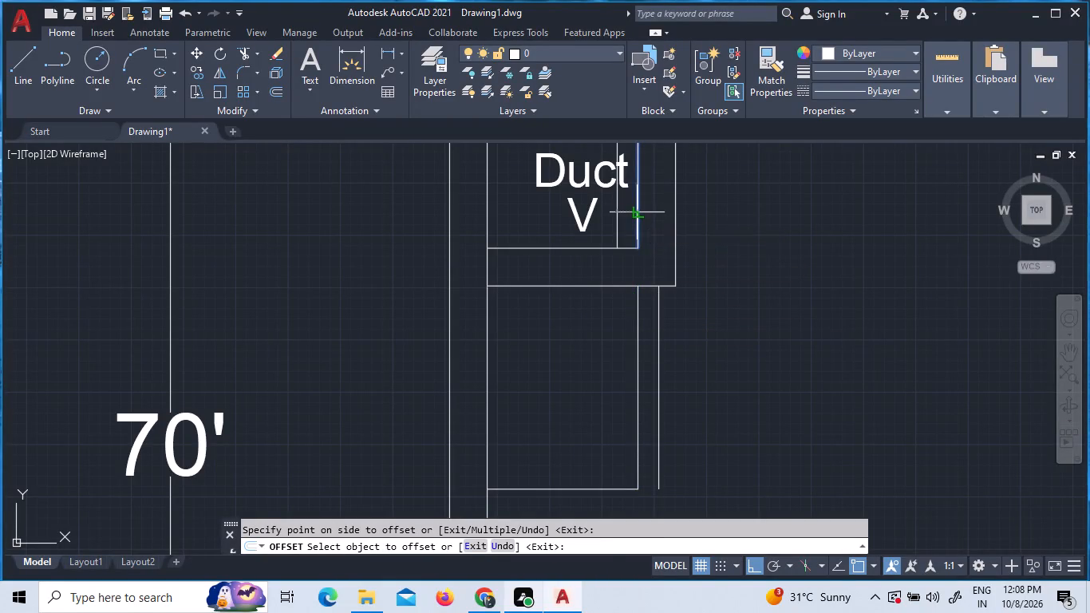
{"action": "left_click", "coordinate": [657, 217]}
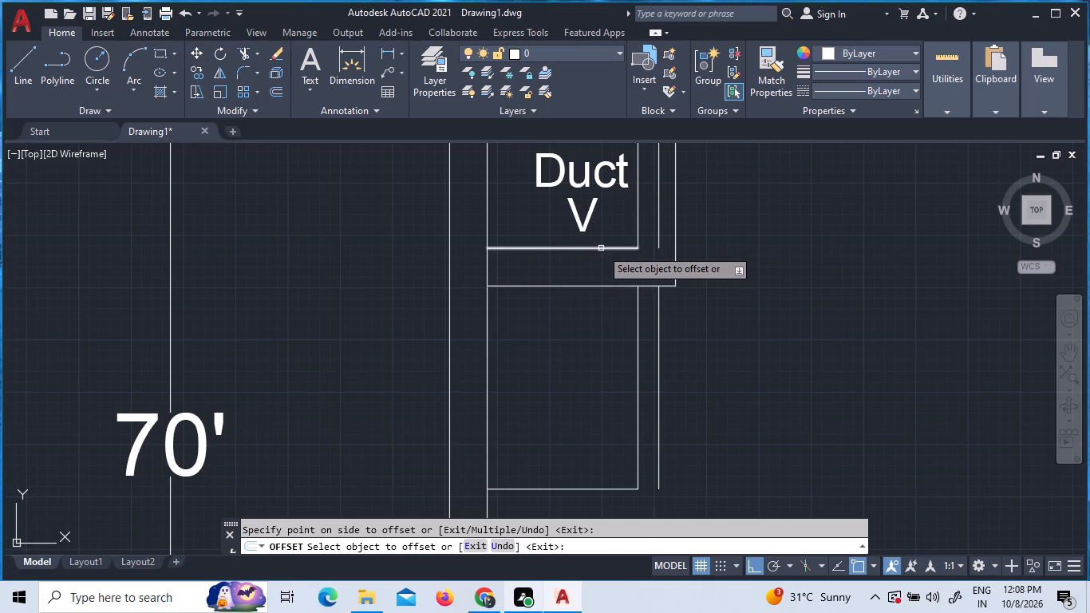
{"action": "left_click", "coordinate": [601, 248]}
{"action": "left_click", "coordinate": [600, 259]}
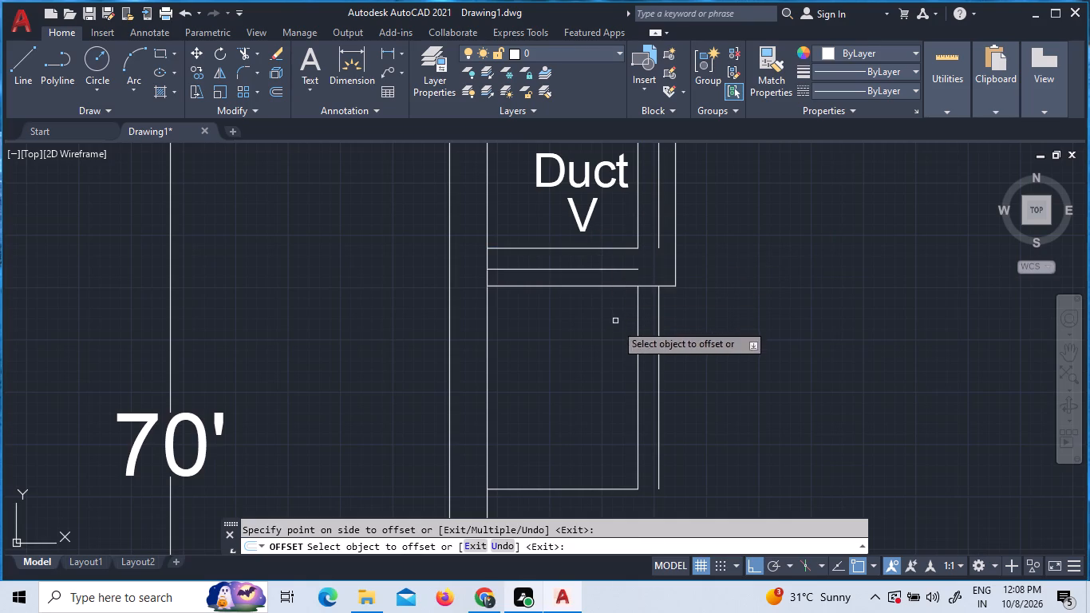
{"action": "left_click", "coordinate": [595, 490]}
{"action": "left_click", "coordinate": [598, 505]}
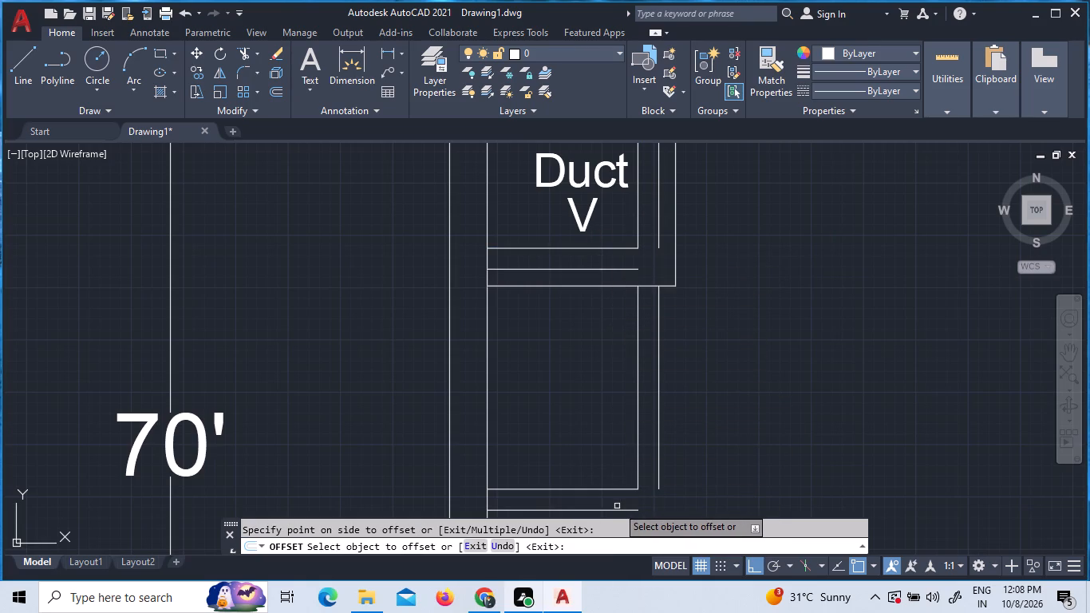
{"action": "key", "text": "Escape"}
Fillet the new toilet's outer east and south wall lines into a square corner.
{"action": "key", "text": "f"}
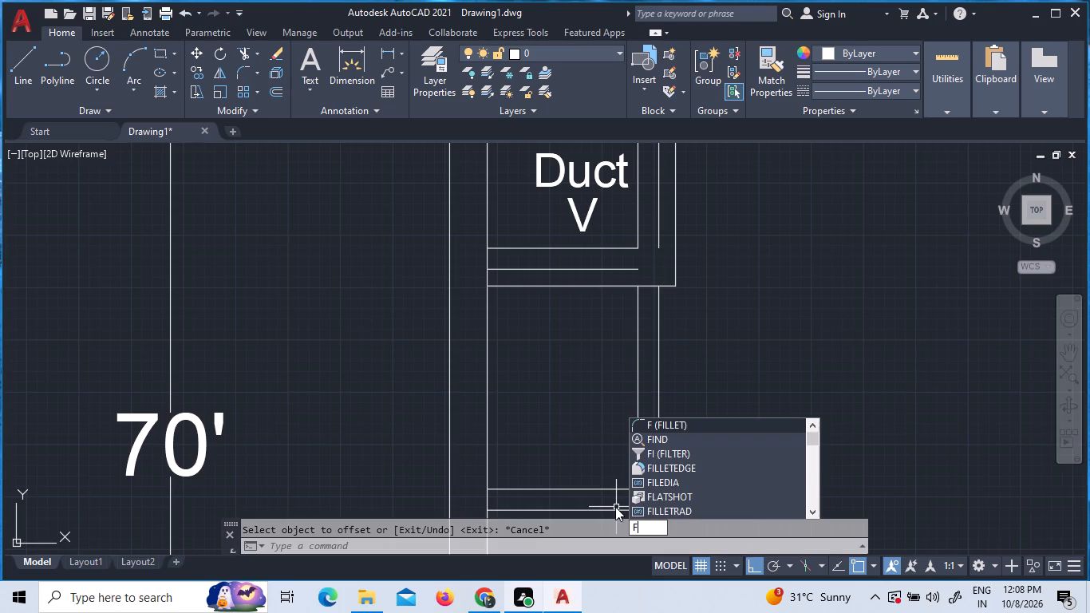
{"action": "left_click", "coordinate": [679, 428]}
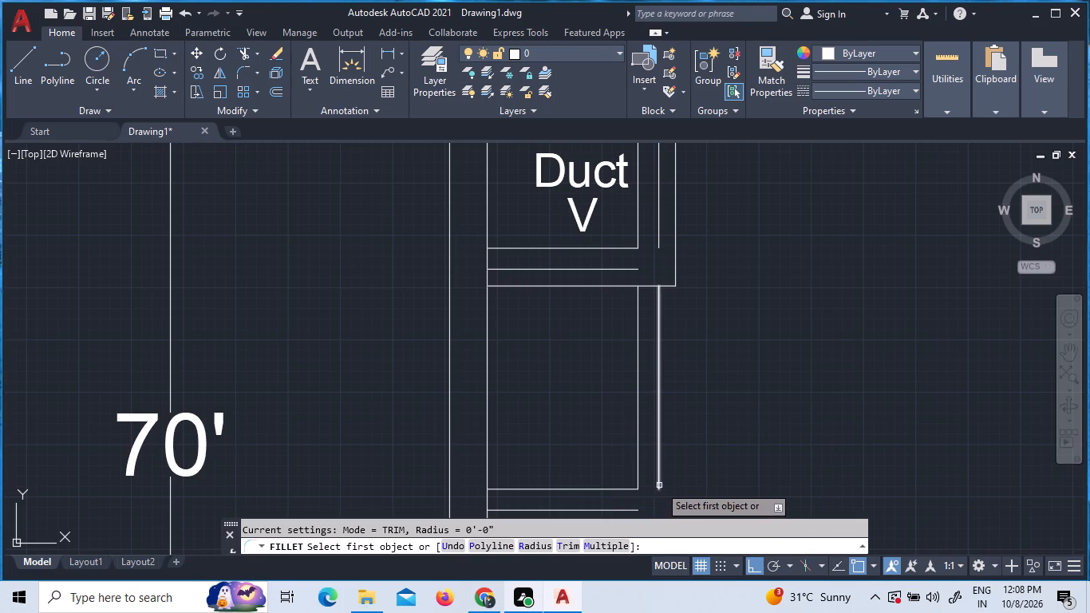
{"action": "left_click", "coordinate": [660, 485]}
{"action": "left_click", "coordinate": [625, 511]}
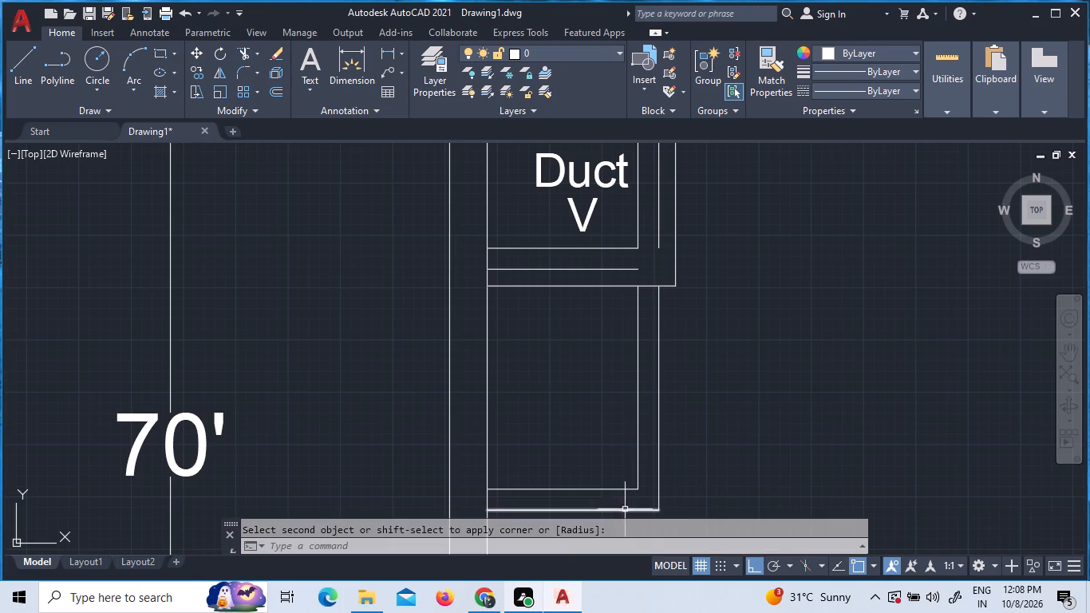
{"action": "key", "text": "Escape"}
{"action": "key", "text": "Escape"}
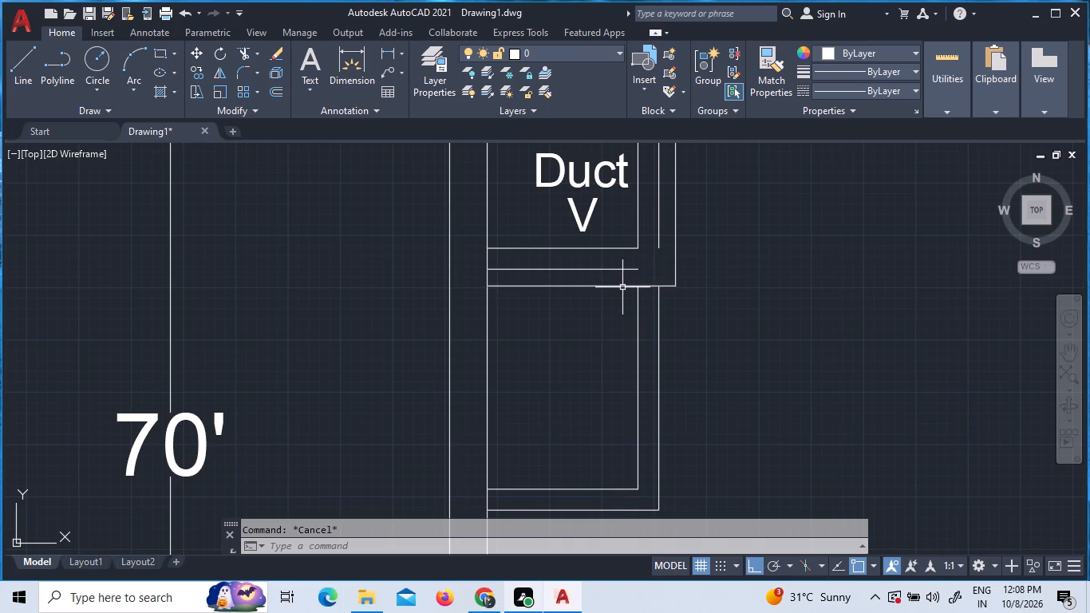
Delete the west duct's old outer south wall line, keeping the line offset 5" from its inner south face.
{"action": "left_click", "coordinate": [622, 287]}
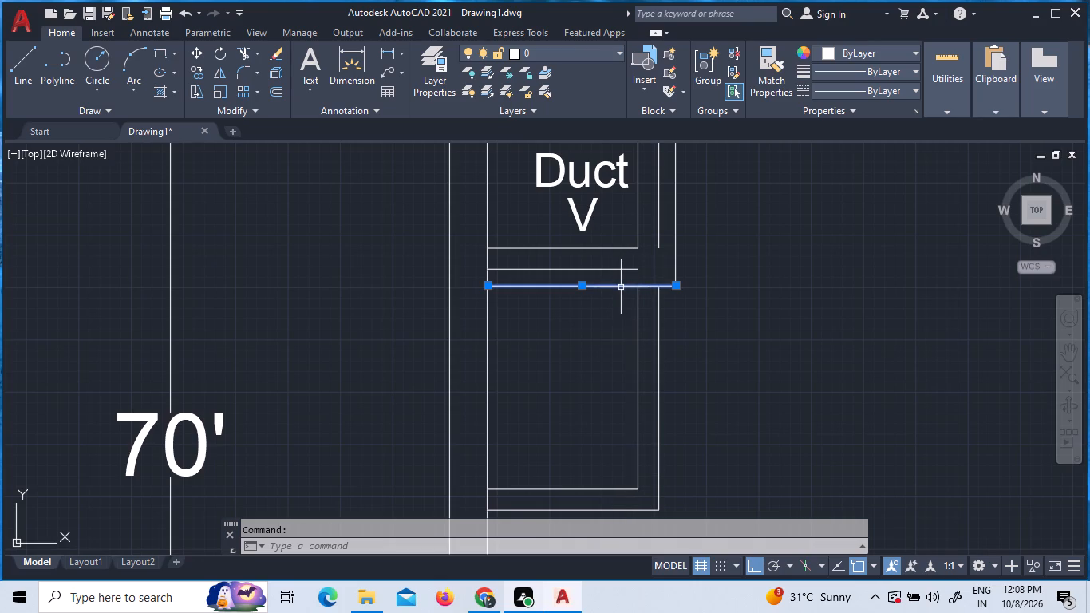
{"action": "key", "text": "Delete"}
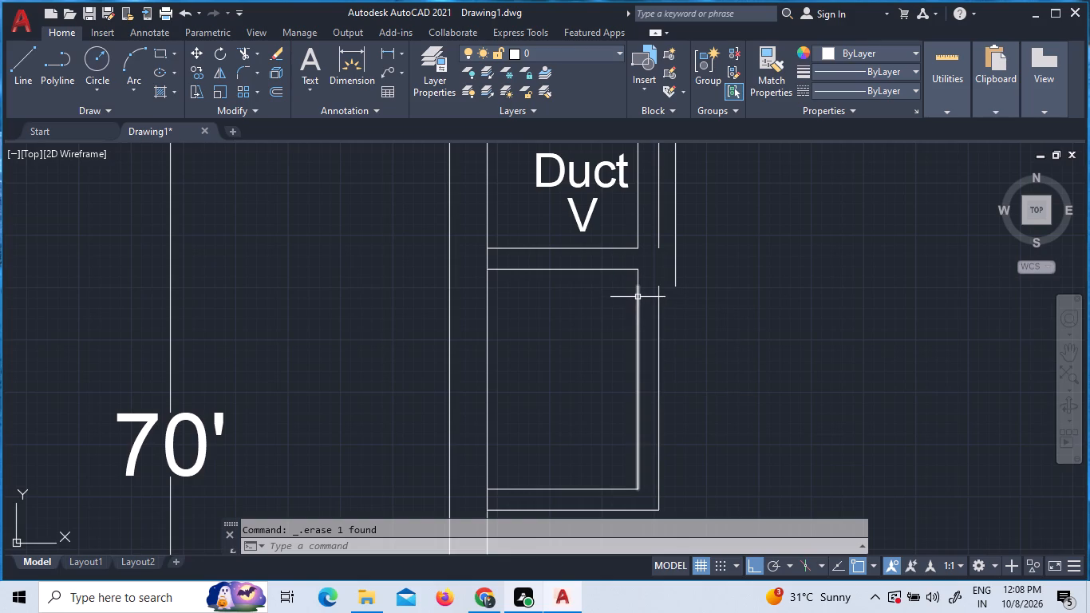
Fillet the toilet's inner east line with the new north line below the duct to close the inner northeast corner.
{"action": "left_click", "coordinate": [638, 297]}
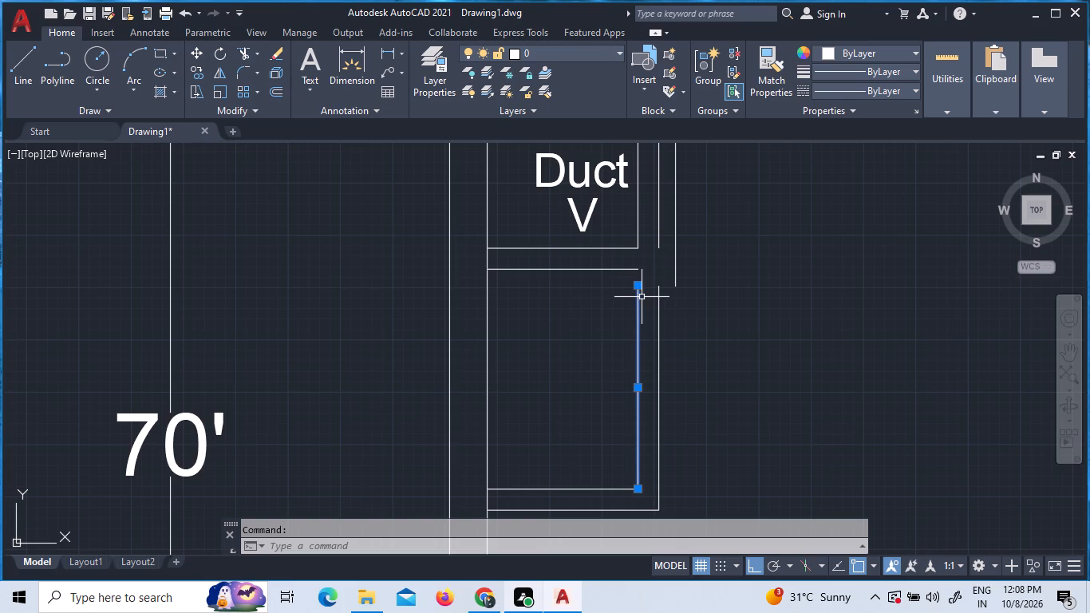
{"action": "type", "text": "f"}
{"action": "key", "text": "space"}
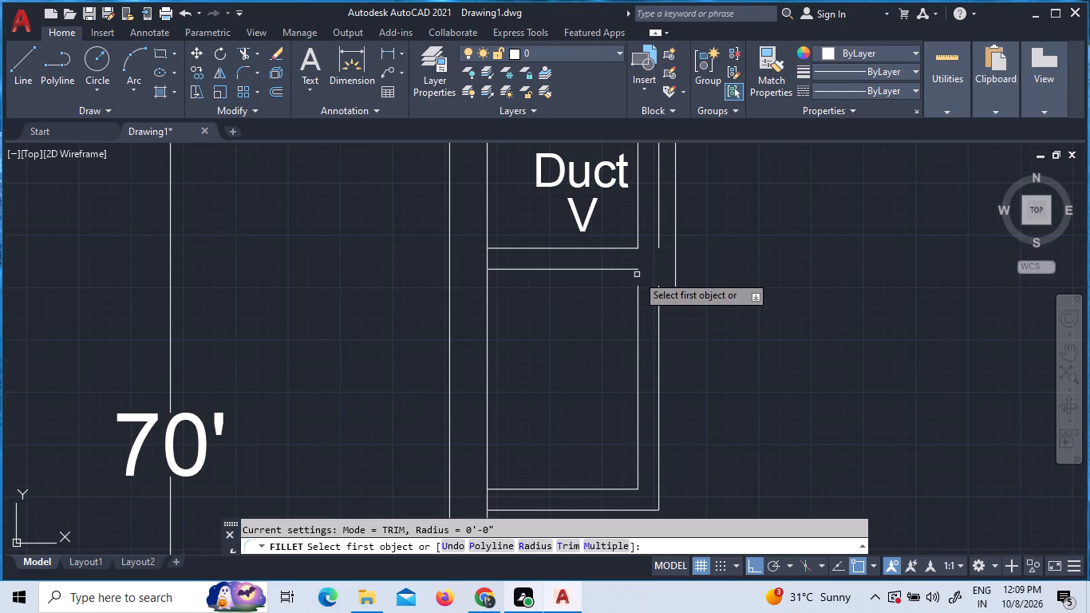
{"action": "left_click", "coordinate": [633, 268]}
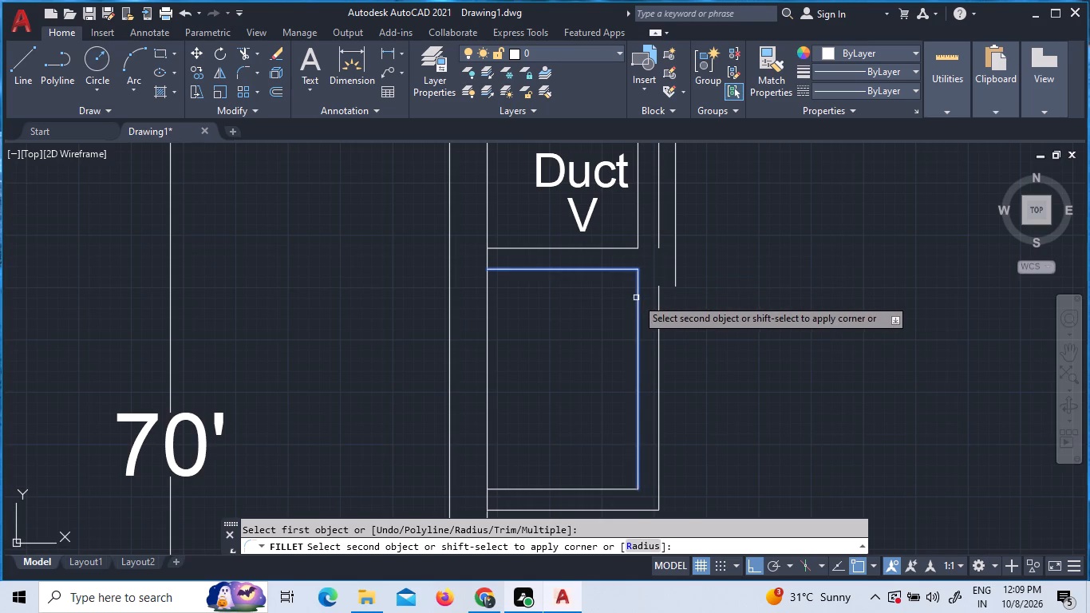
{"action": "left_click", "coordinate": [636, 298]}
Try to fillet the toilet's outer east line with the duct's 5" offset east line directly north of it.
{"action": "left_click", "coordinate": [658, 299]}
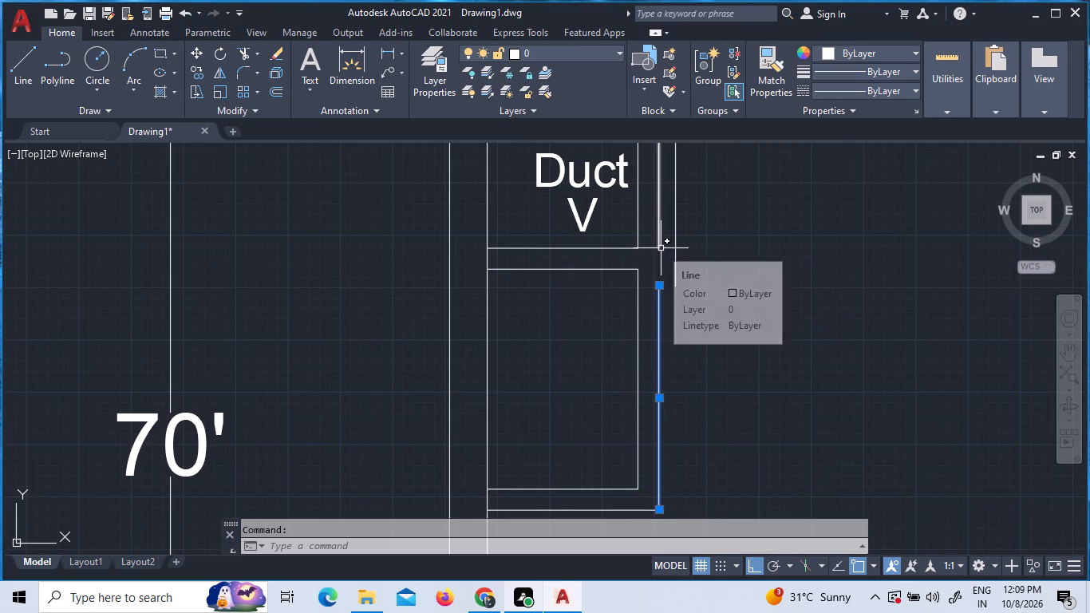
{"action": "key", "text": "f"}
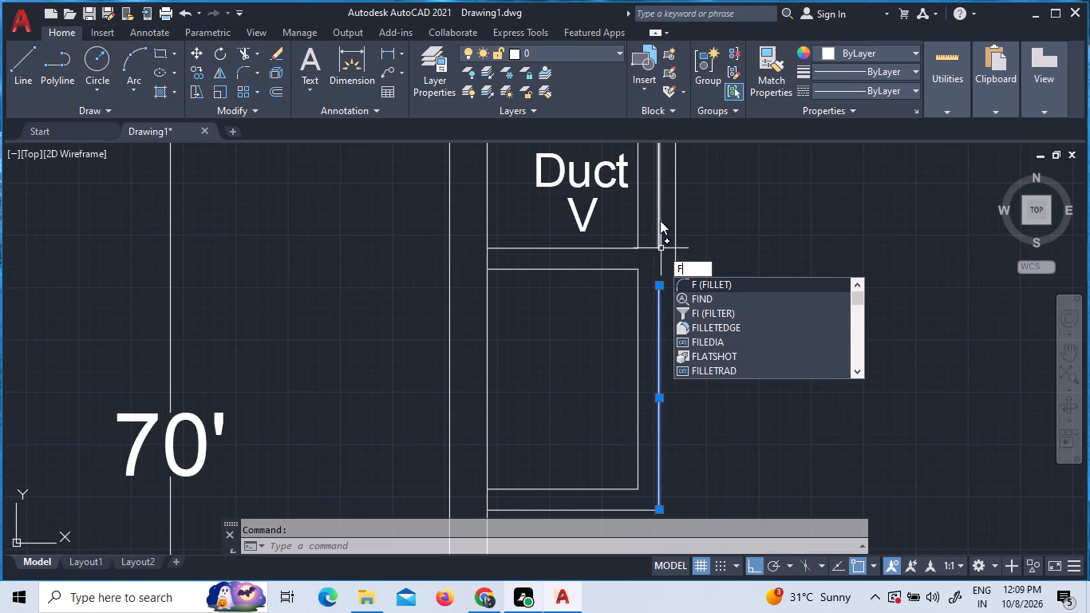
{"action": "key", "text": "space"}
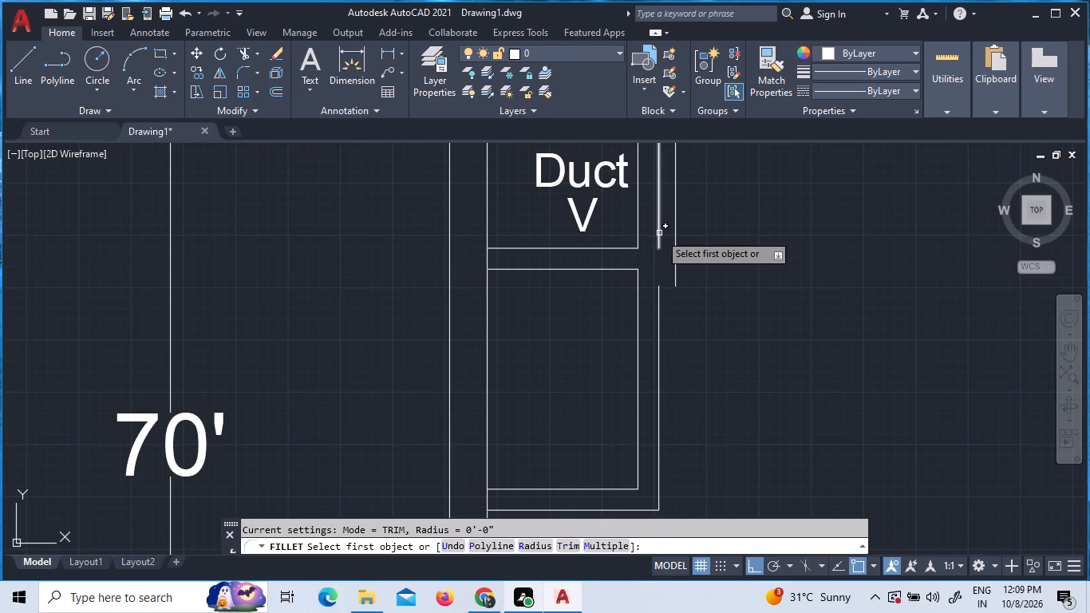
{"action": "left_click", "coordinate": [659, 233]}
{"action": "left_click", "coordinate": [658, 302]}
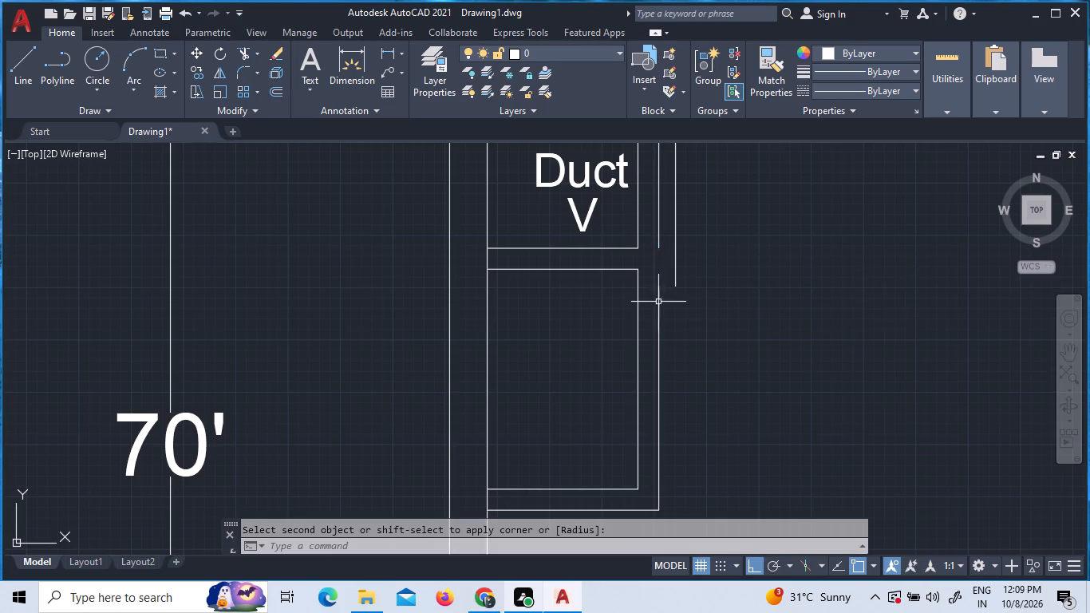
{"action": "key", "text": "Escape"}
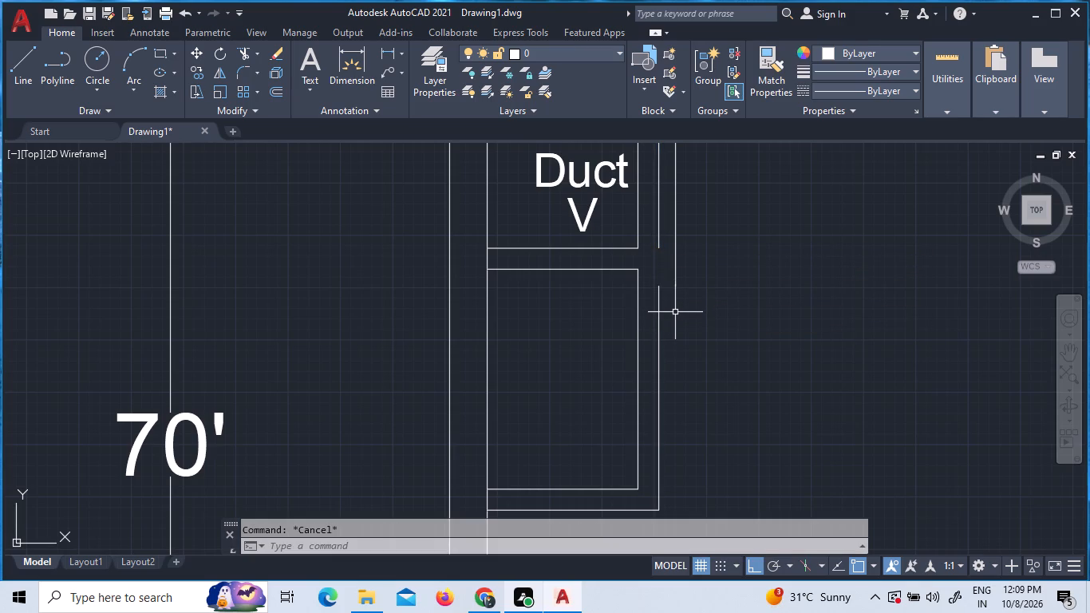
Extend the duct's 5" offset east line south to join the toilet's outer east wall line.
{"action": "type", "text": "ex"}
{"action": "key", "text": "space"}
{"action": "key", "text": "space"}
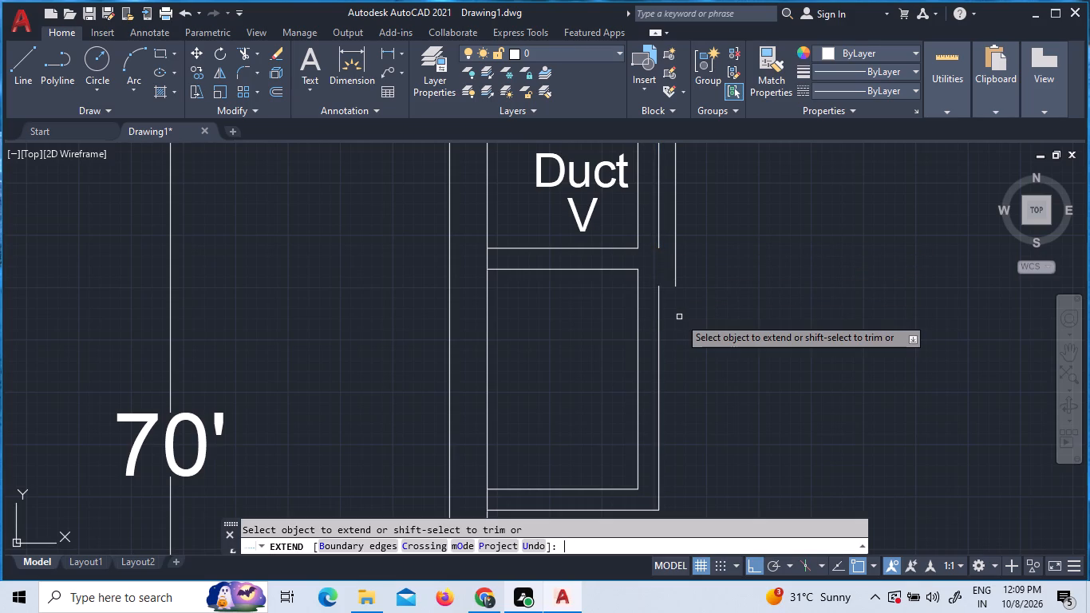
{"action": "left_click", "coordinate": [658, 310]}
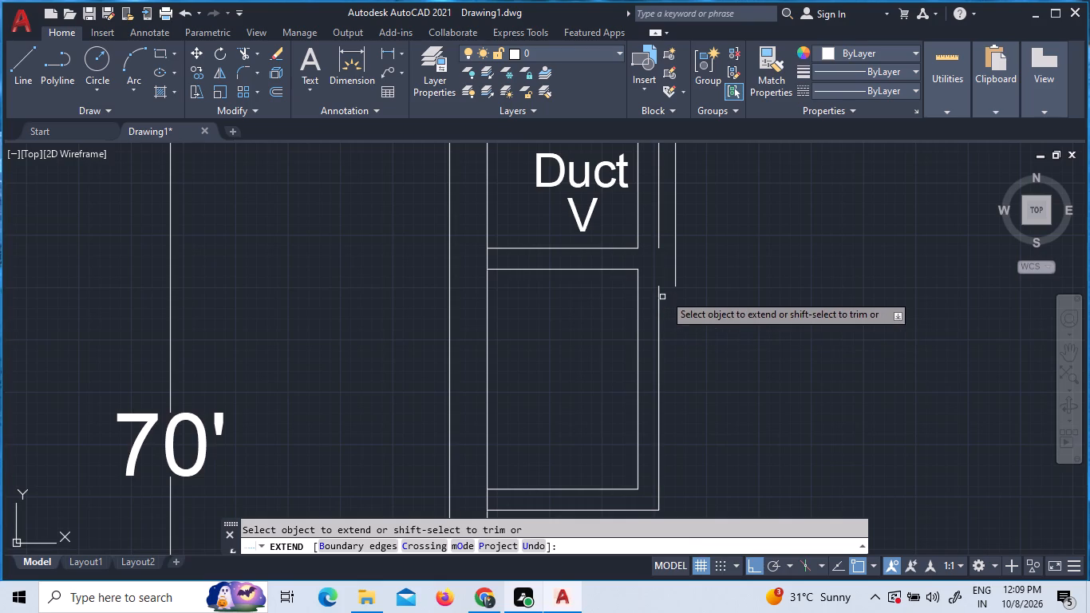
{"action": "left_click", "coordinate": [658, 240]}
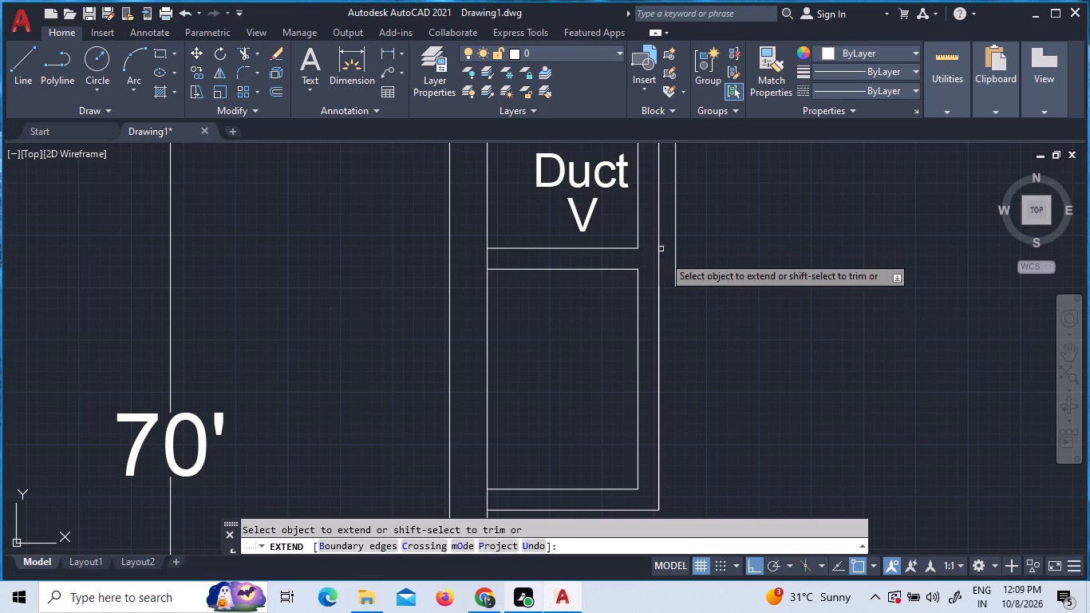
Delete the stray vertical line just east of the duct and toilet's outer east wall.
{"action": "key", "text": "Escape"}
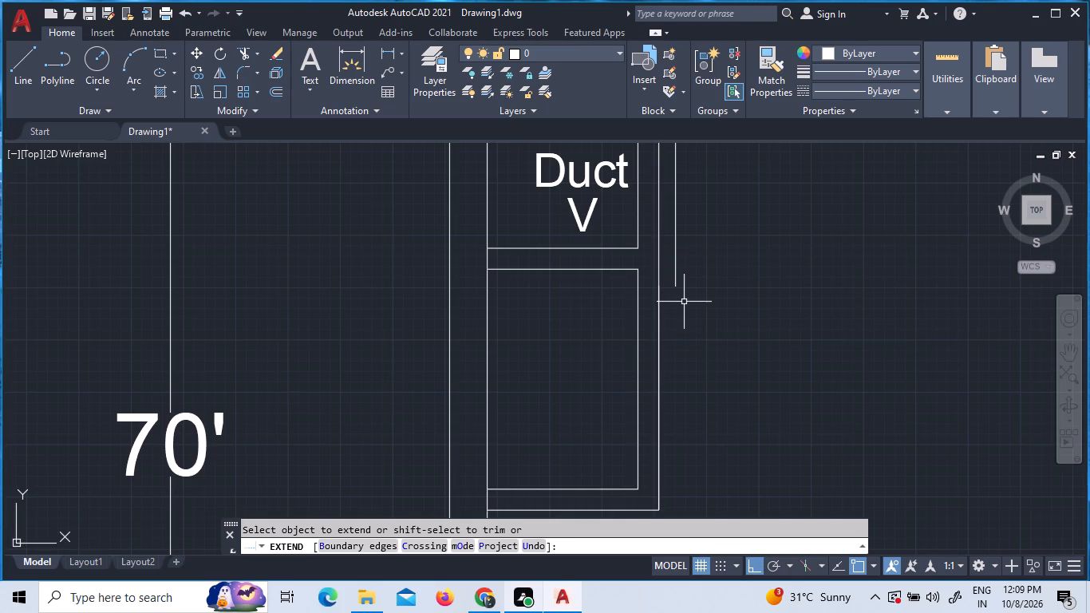
{"action": "left_click", "coordinate": [675, 282]}
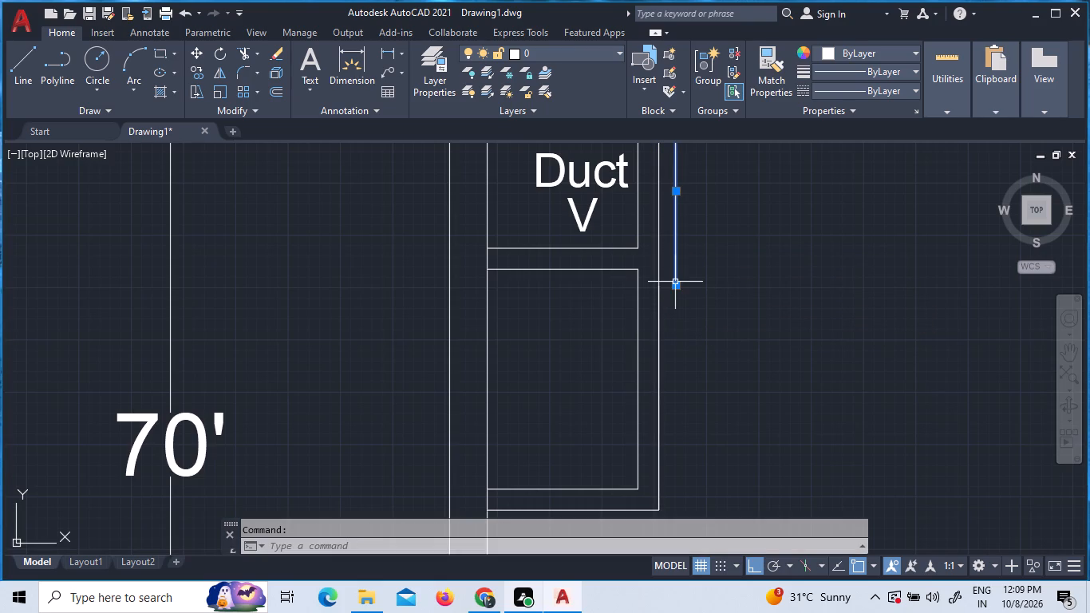
{"action": "key", "text": "Delete"}
Extend the duct's inner and outer east wall lines north to meet the bedroom's south wall line.
{"action": "scroll", "coordinate": [693, 317], "scroll_direction": "down", "scroll_amount": 3}
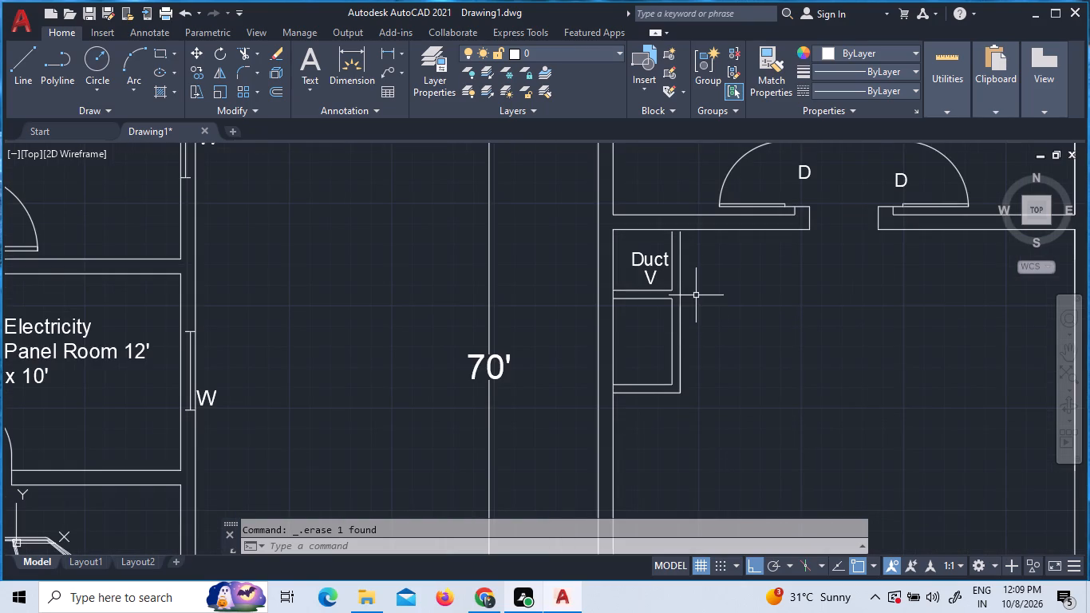
{"action": "scroll", "coordinate": [700, 231], "scroll_direction": "up", "scroll_amount": 5}
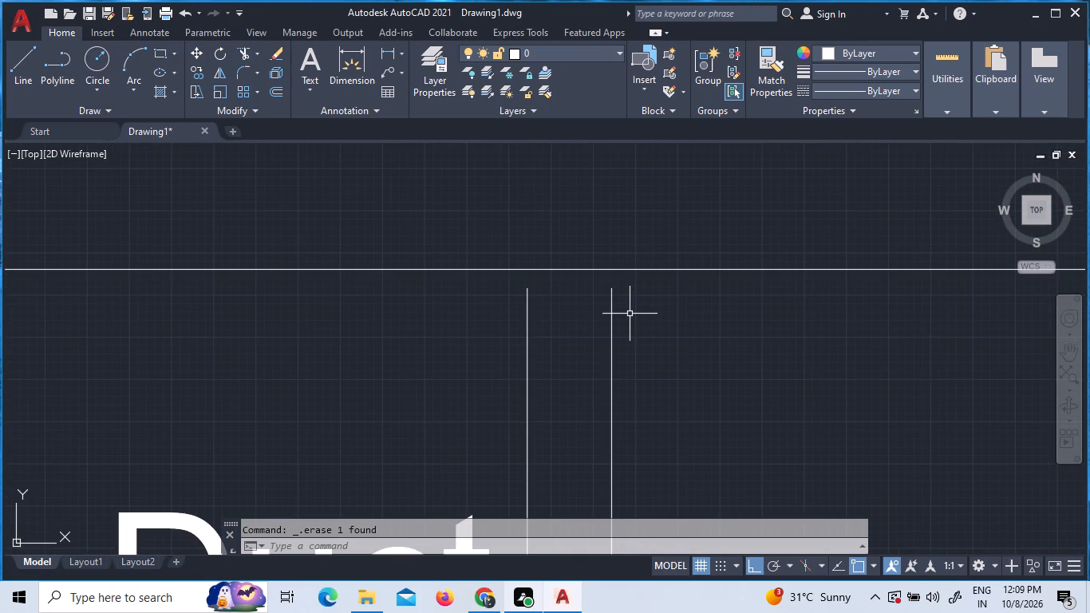
{"action": "type", "text": "ex"}
{"action": "key", "text": "Return"}
{"action": "key", "text": "Return"}
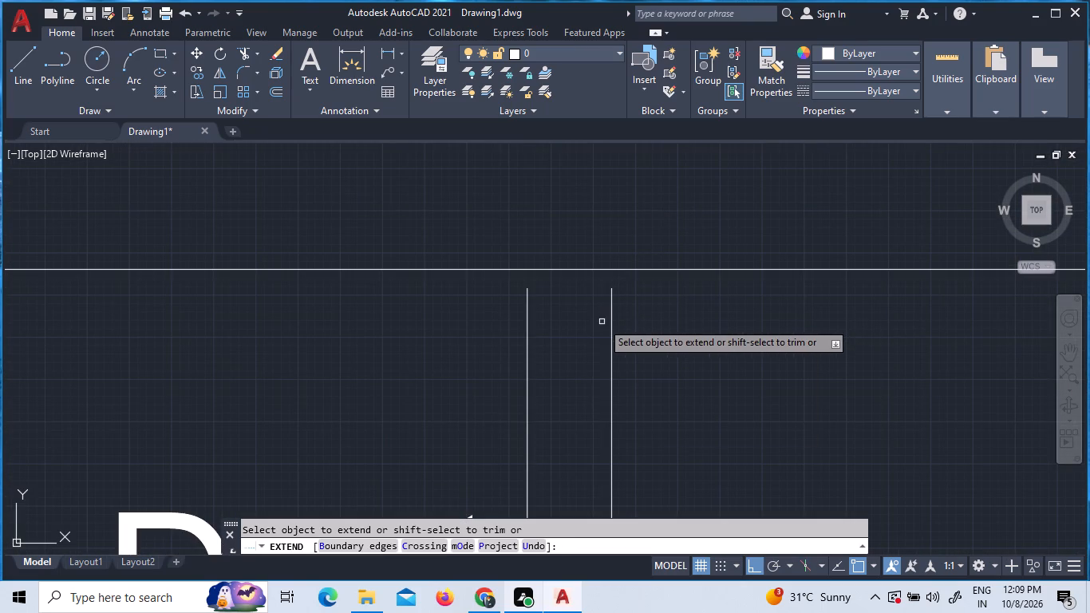
{"action": "left_click", "coordinate": [613, 321]}
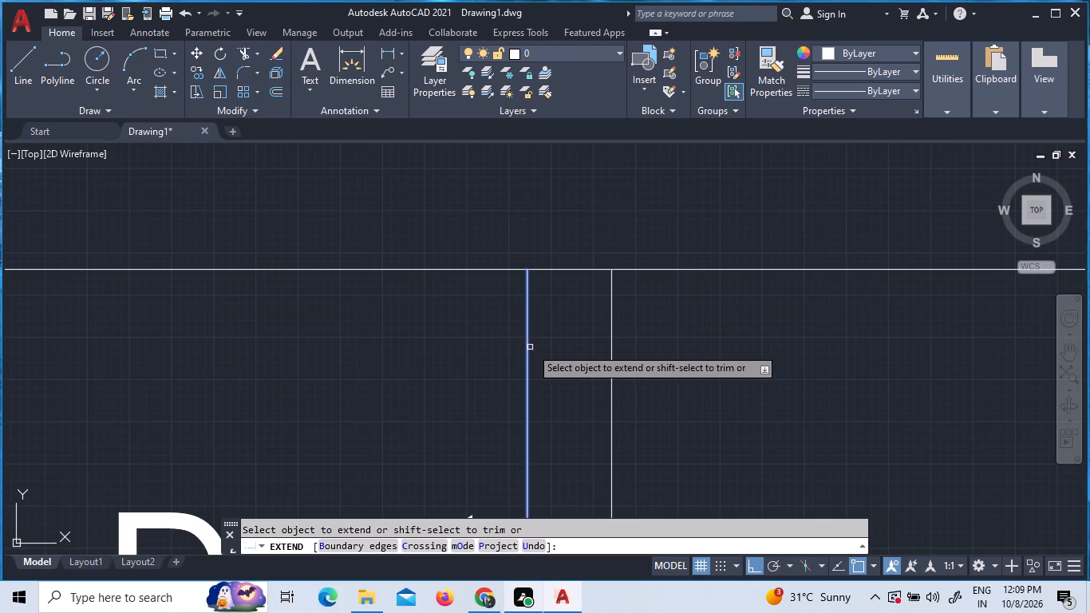
{"action": "left_click", "coordinate": [527, 339]}
{"action": "scroll", "coordinate": [592, 294], "scroll_direction": "down", "scroll_amount": 2}
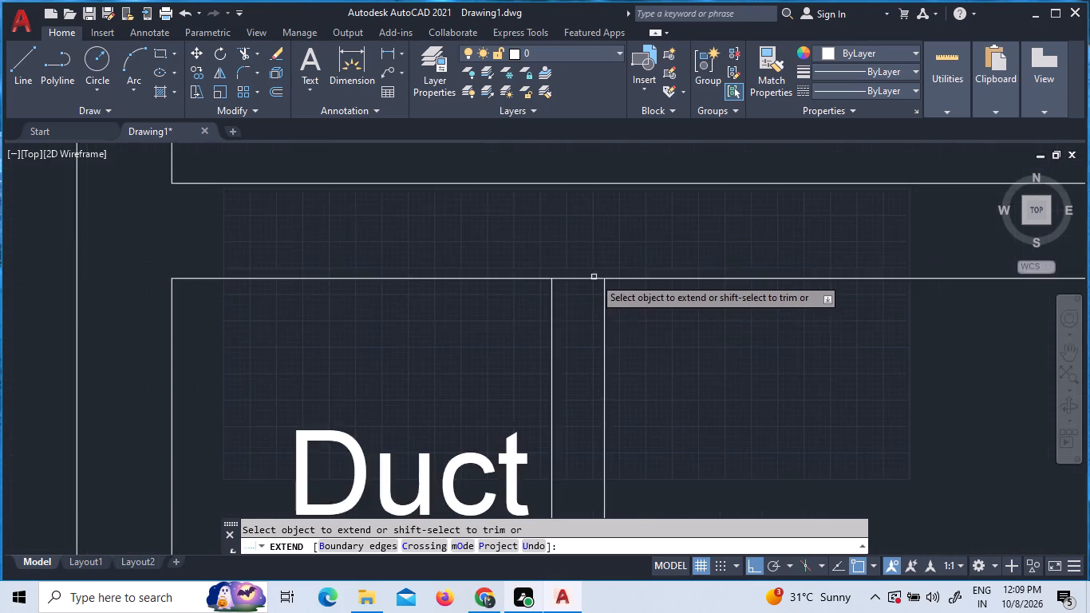
{"action": "scroll", "coordinate": [594, 277], "scroll_direction": "down", "scroll_amount": 4}
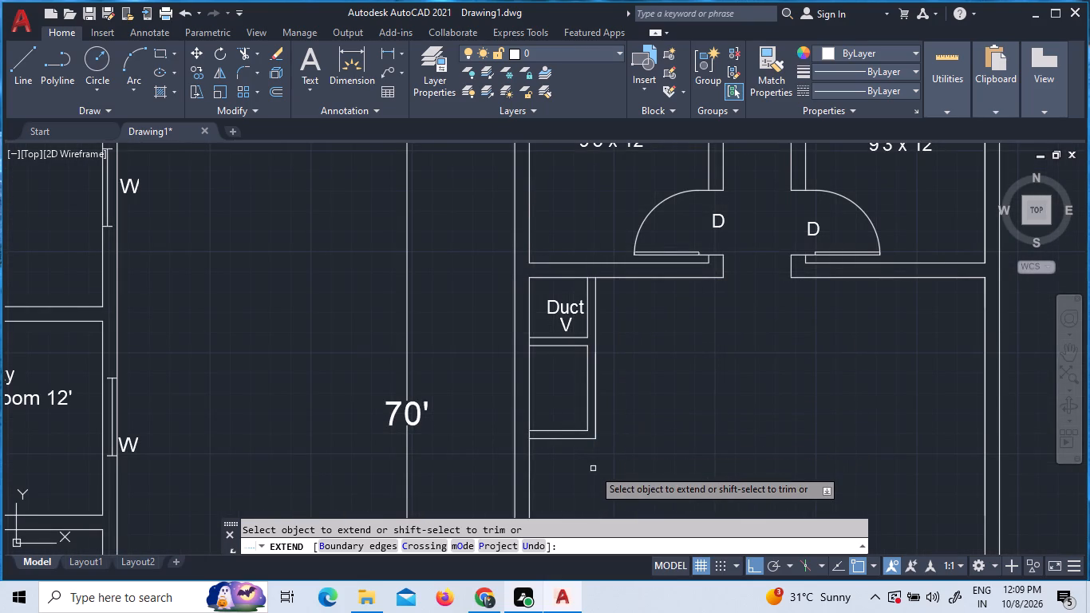
{"action": "scroll", "coordinate": [593, 469], "scroll_direction": "up", "scroll_amount": 1}
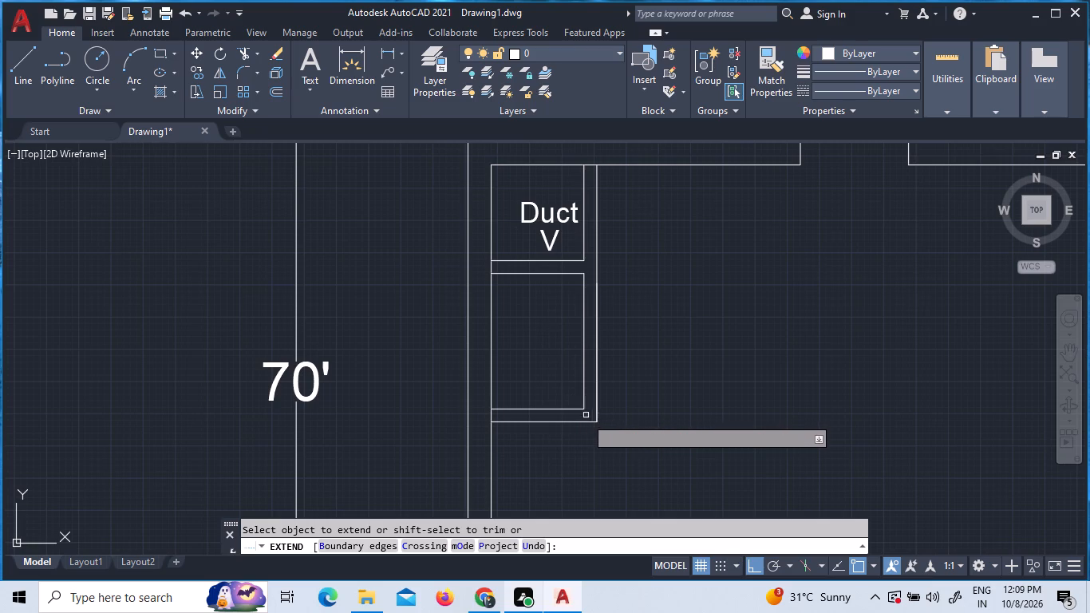
{"action": "key", "text": "Escape"}
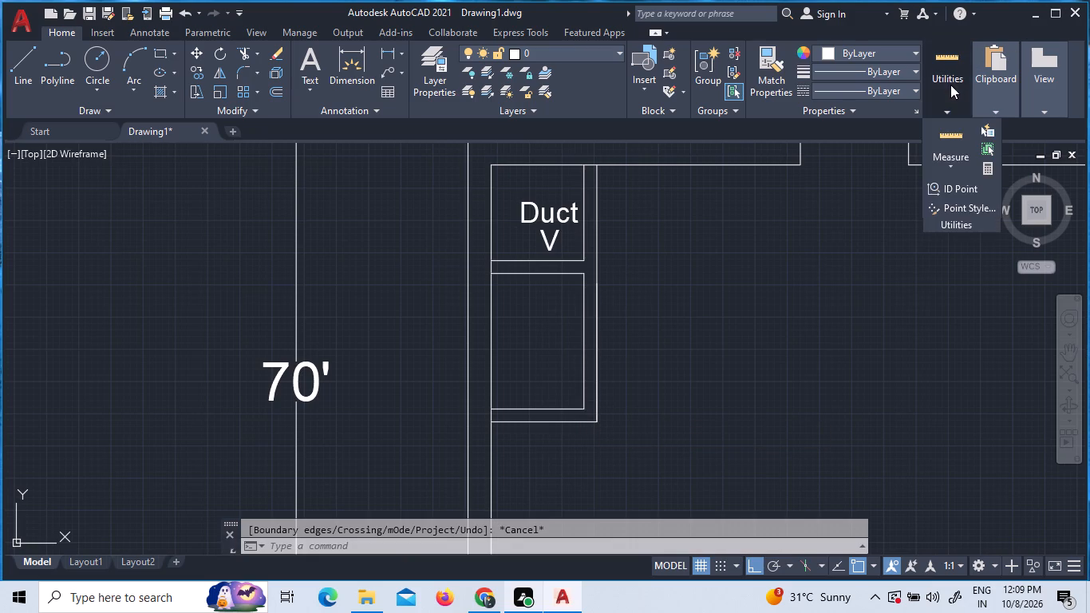
Measure the inside width and length of the toilet below the west duct.
{"action": "left_click", "coordinate": [950, 85]}
{"action": "left_click", "coordinate": [953, 132]}
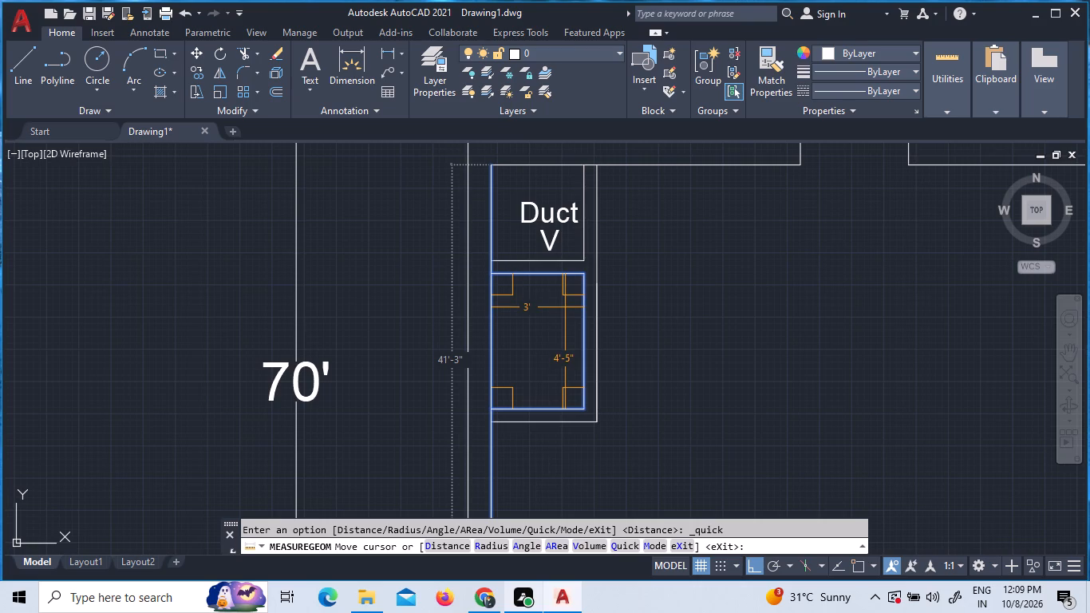
{"action": "key", "text": "Escape"}
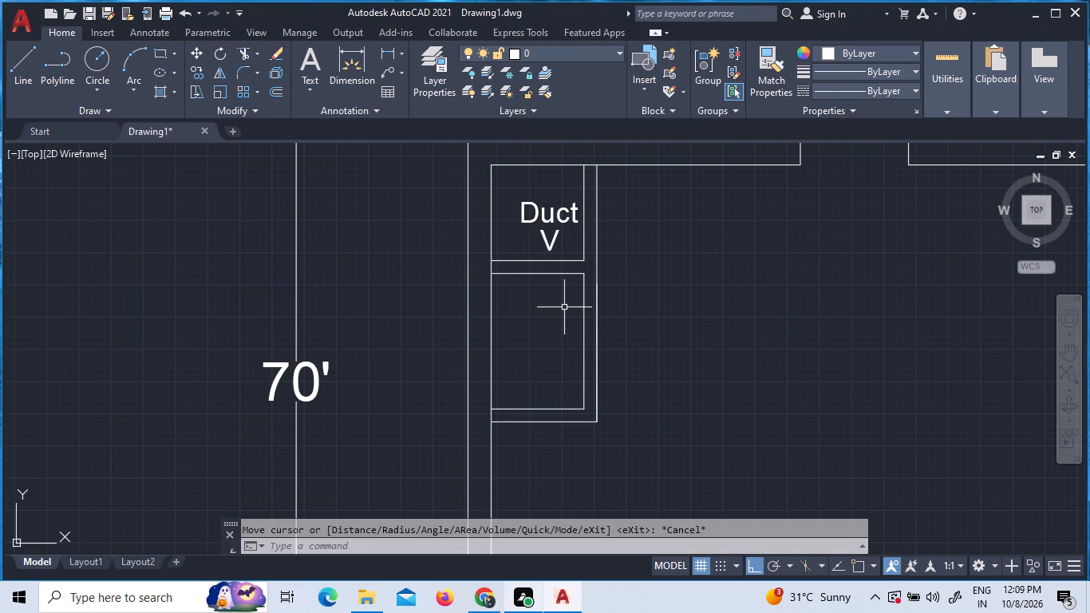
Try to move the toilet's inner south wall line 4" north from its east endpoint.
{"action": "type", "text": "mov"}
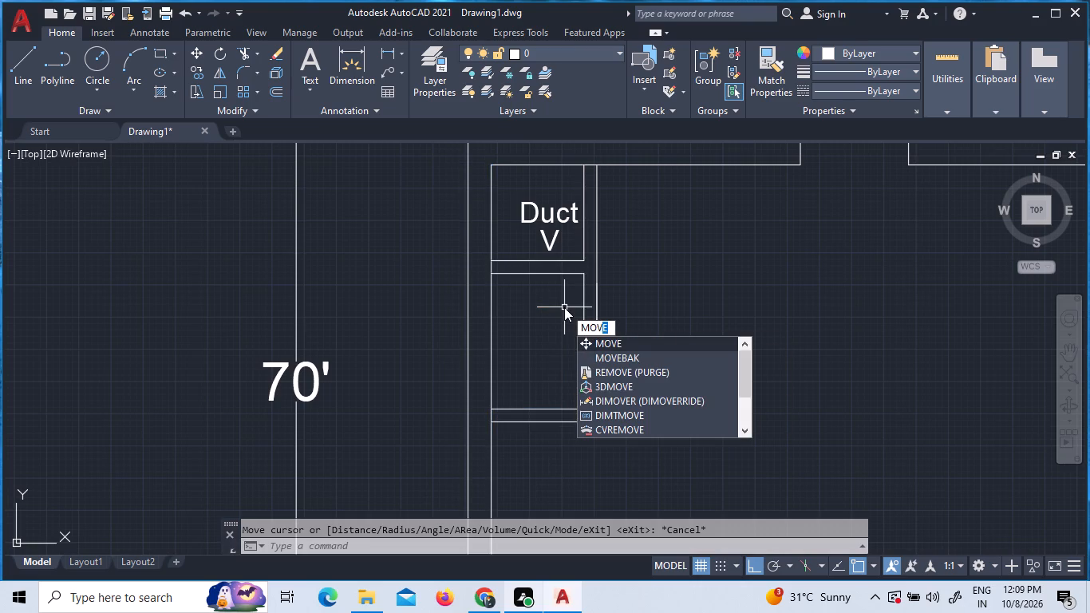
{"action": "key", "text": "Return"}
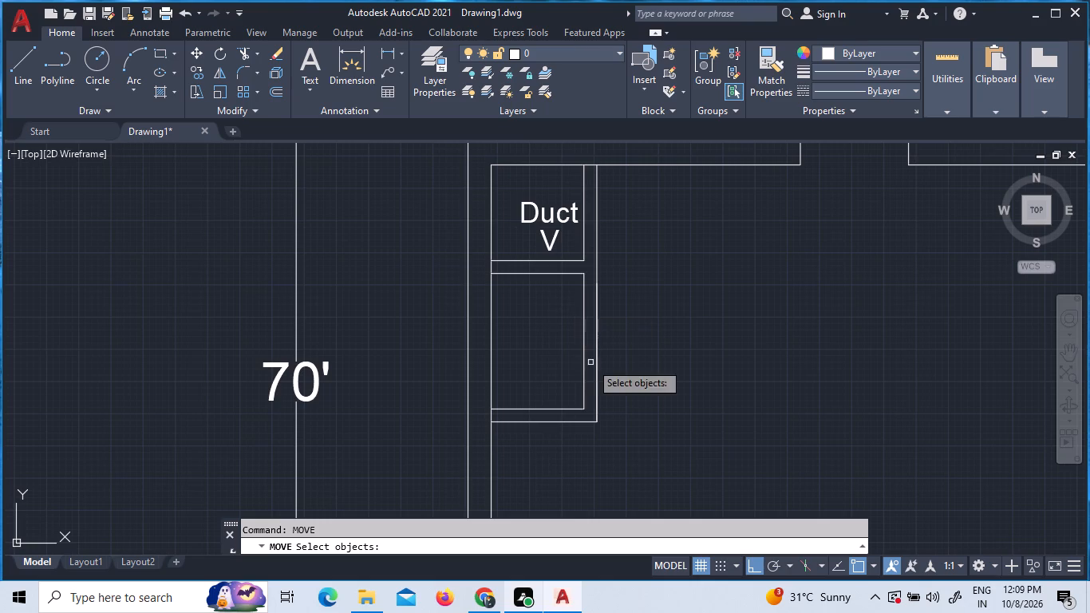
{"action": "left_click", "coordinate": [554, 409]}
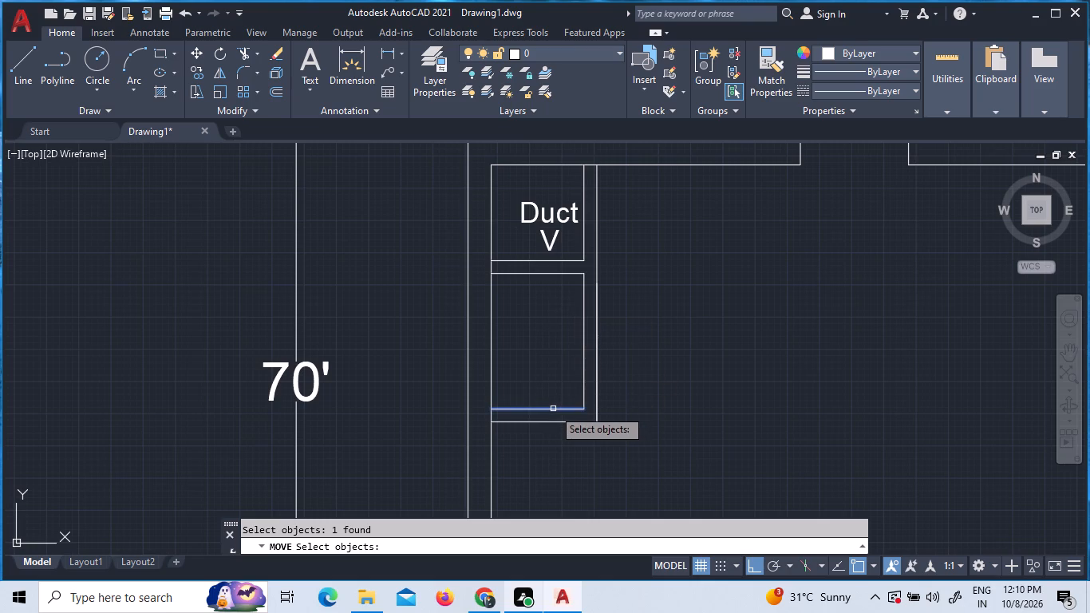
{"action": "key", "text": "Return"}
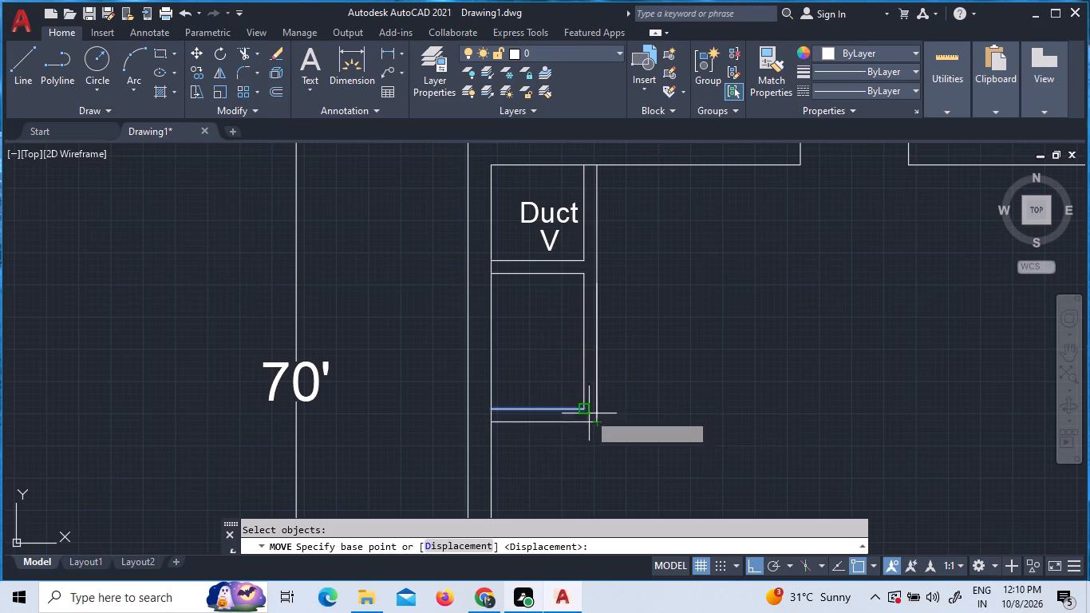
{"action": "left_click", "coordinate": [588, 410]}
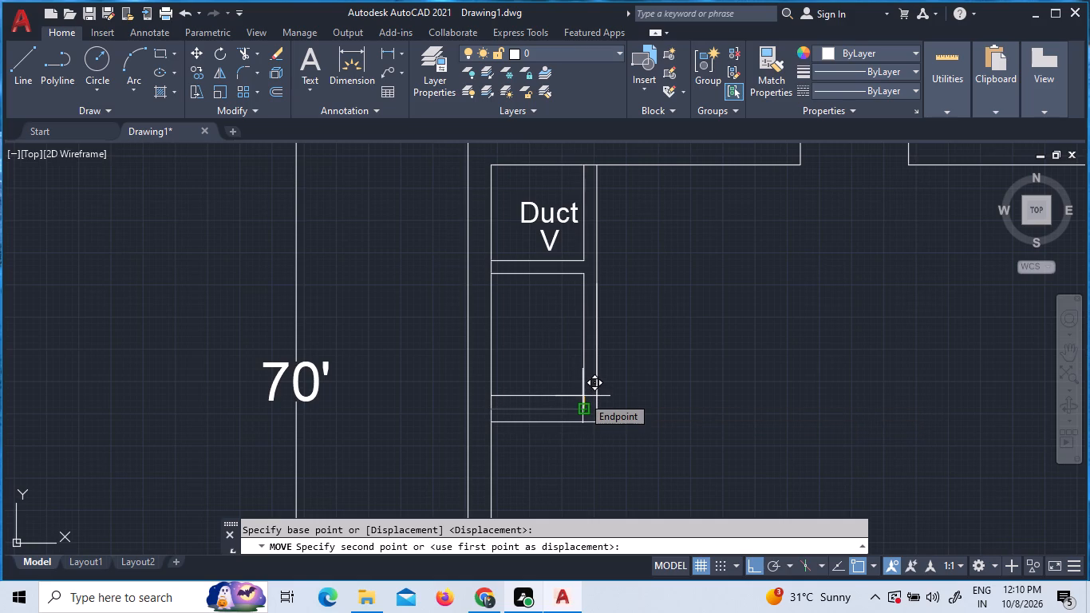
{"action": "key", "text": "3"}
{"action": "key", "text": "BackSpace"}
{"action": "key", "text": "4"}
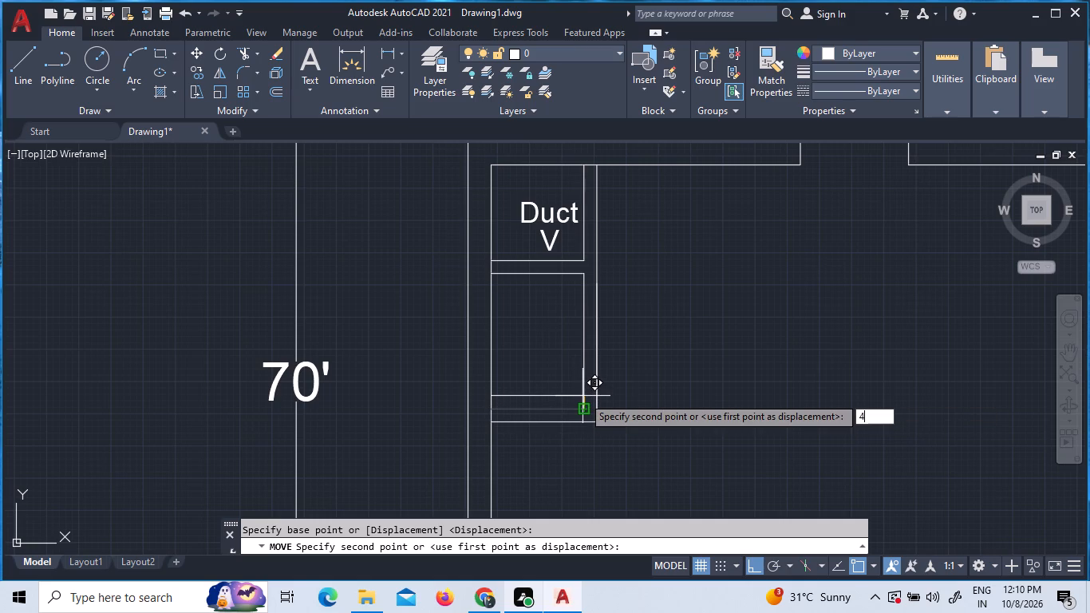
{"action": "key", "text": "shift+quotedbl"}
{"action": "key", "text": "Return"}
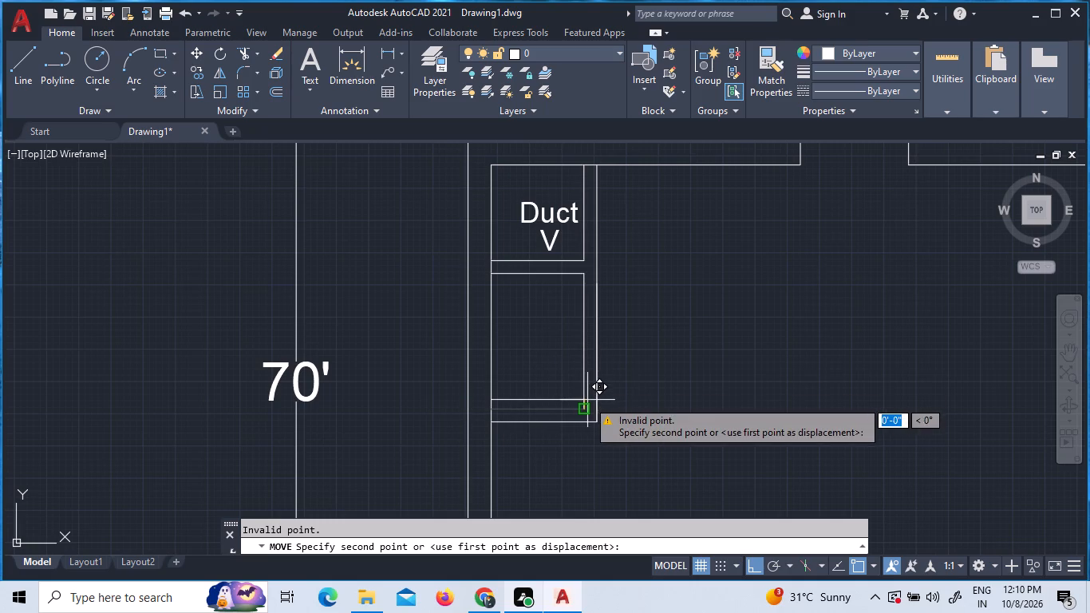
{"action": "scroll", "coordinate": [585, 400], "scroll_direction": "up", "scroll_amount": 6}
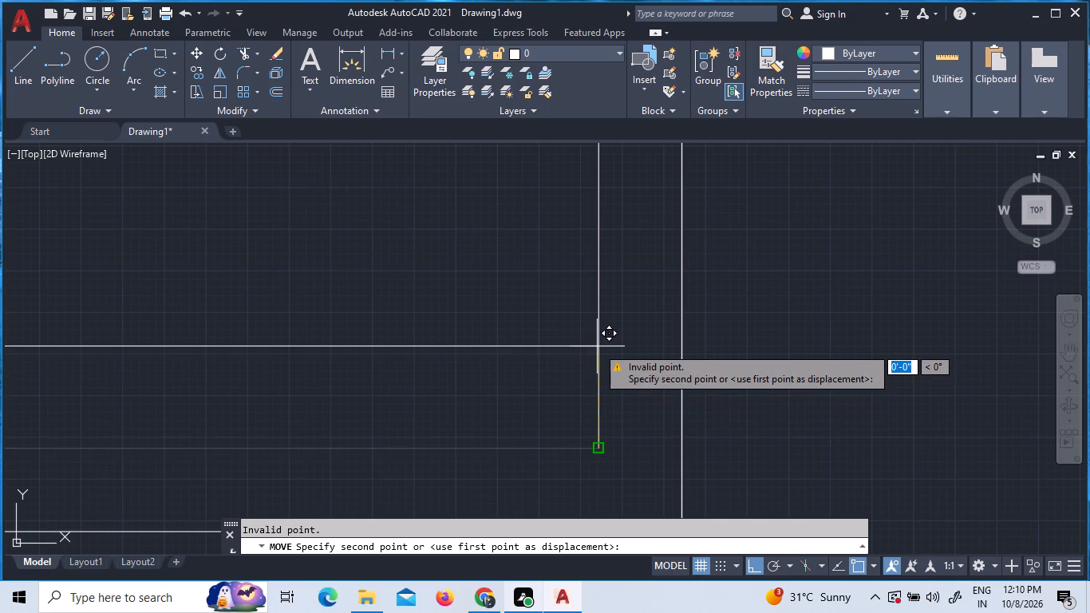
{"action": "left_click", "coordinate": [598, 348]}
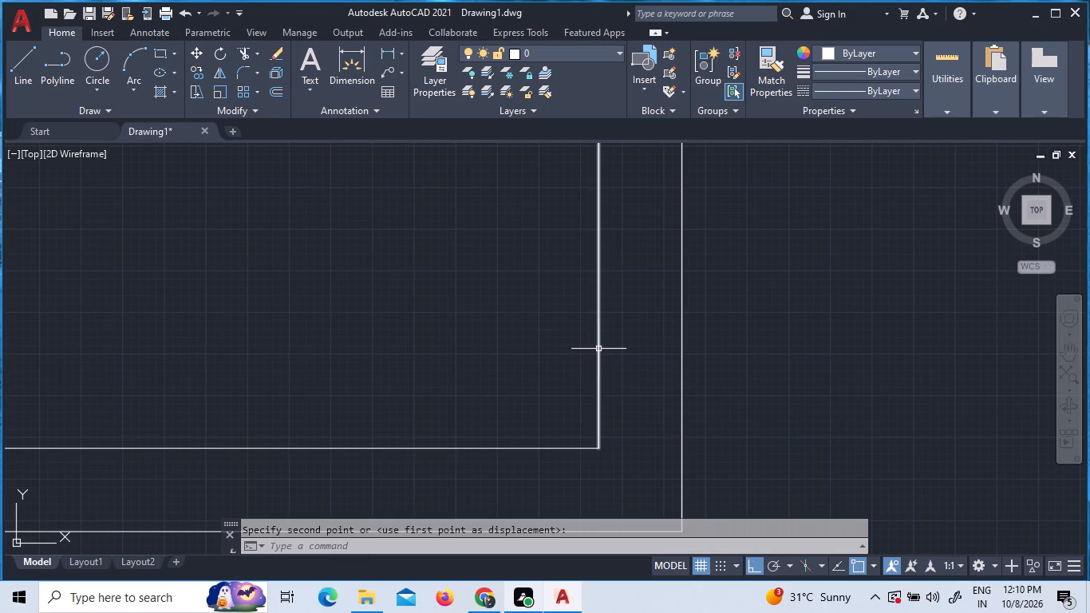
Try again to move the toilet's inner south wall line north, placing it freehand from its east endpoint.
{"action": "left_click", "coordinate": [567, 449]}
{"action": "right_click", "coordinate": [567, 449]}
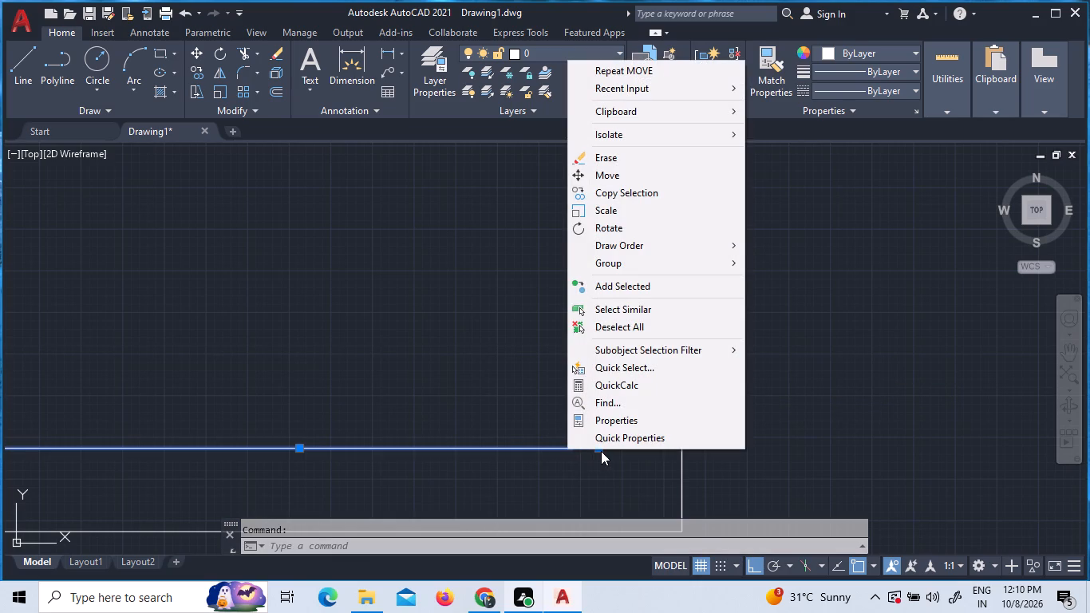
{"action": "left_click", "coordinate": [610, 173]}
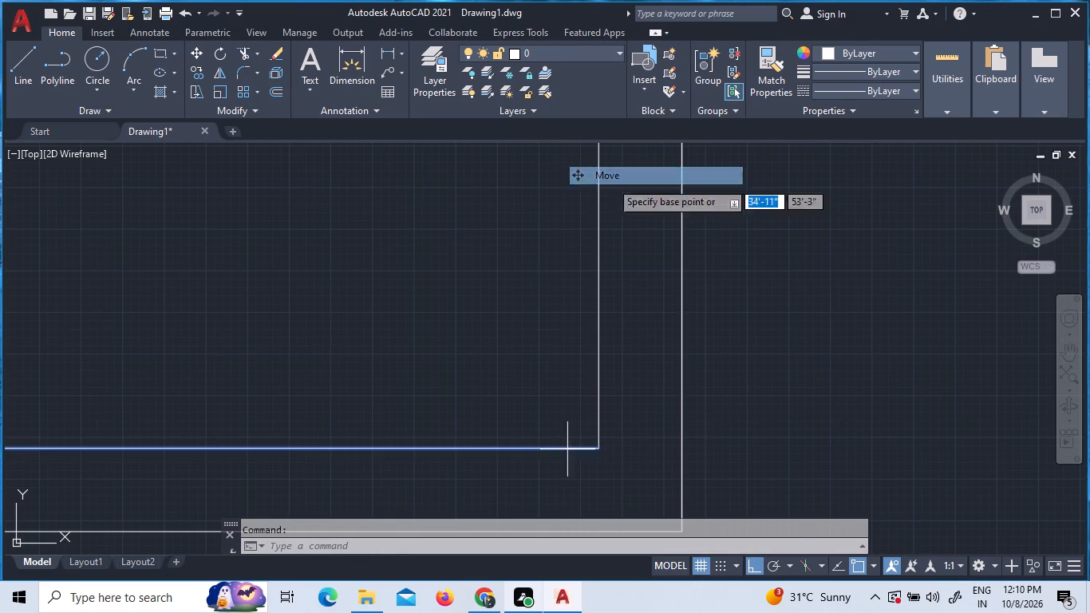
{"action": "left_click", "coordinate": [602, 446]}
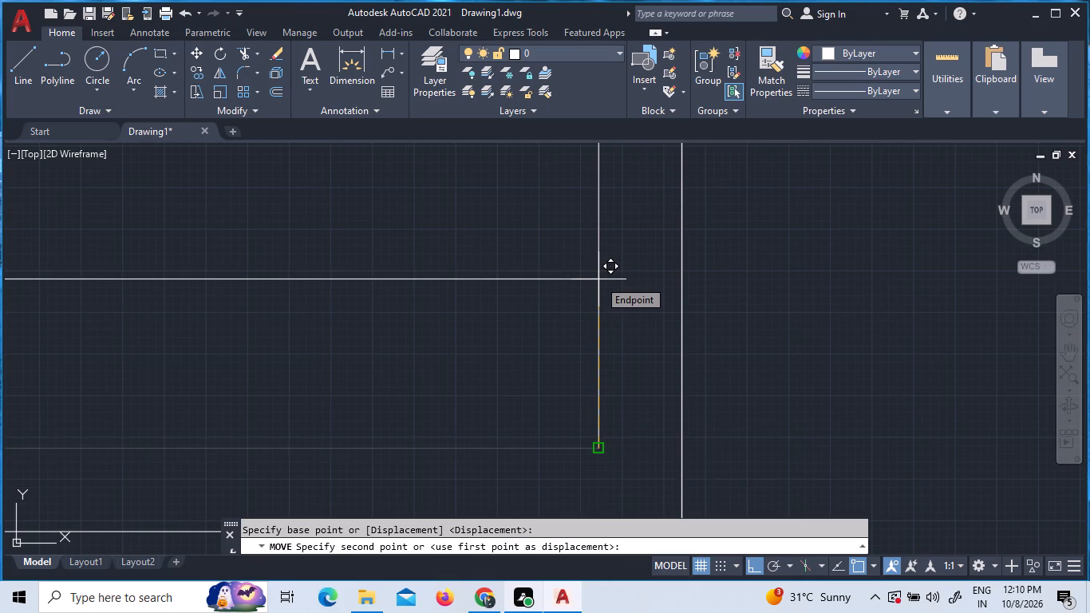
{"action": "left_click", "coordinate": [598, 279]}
Turn object snap off and move the toilet's inner south wall line about 5" north.
{"action": "scroll", "coordinate": [595, 360], "scroll_direction": "down", "scroll_amount": 2}
{"action": "left_click", "coordinate": [588, 394]}
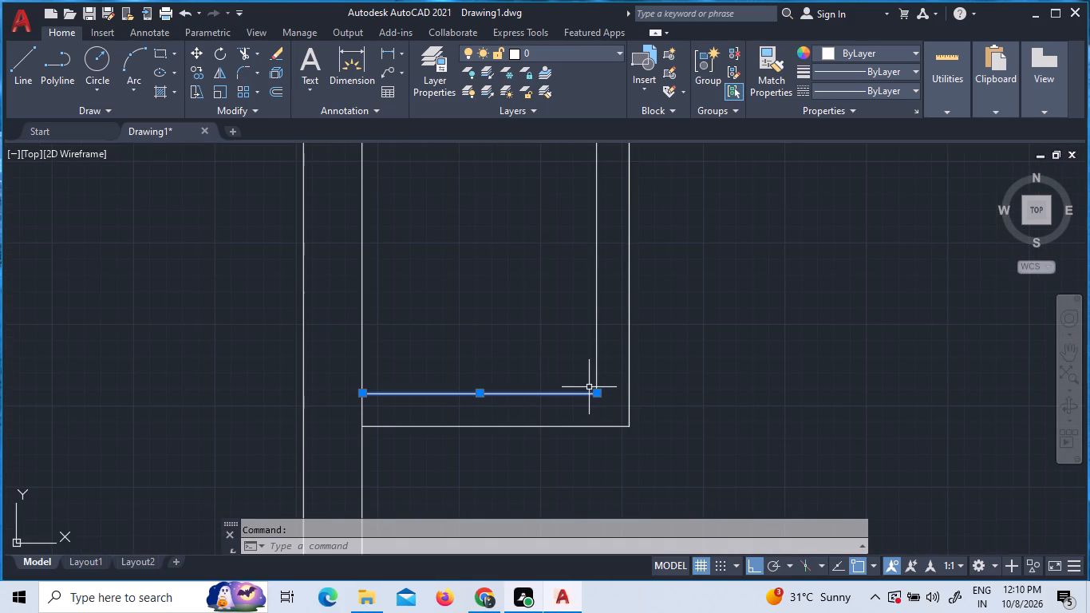
{"action": "left_click", "coordinate": [856, 567]}
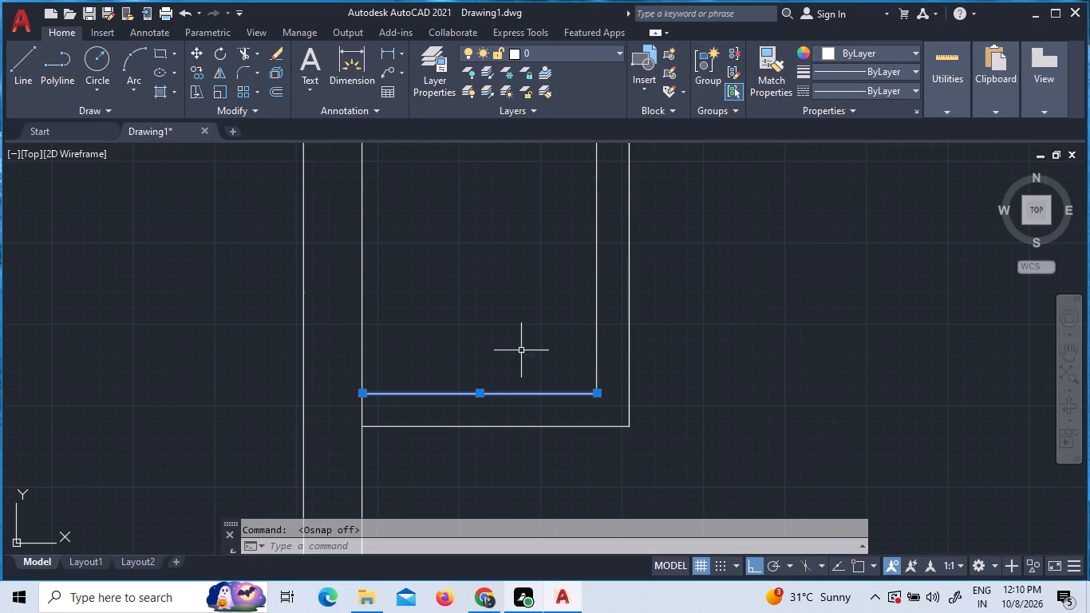
{"action": "left_click", "coordinate": [595, 393]}
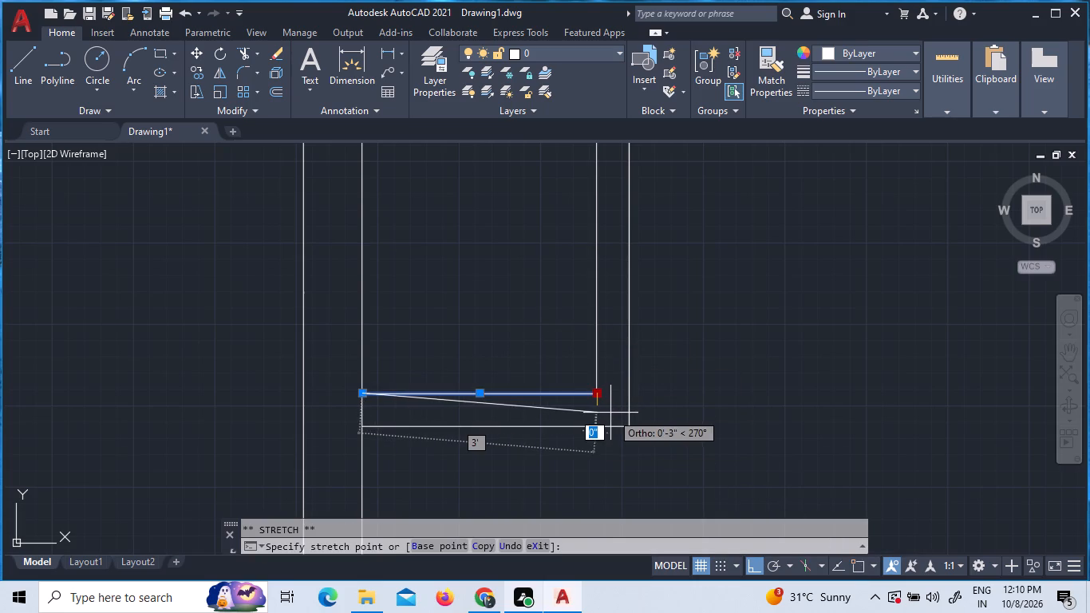
{"action": "key", "text": "Escape"}
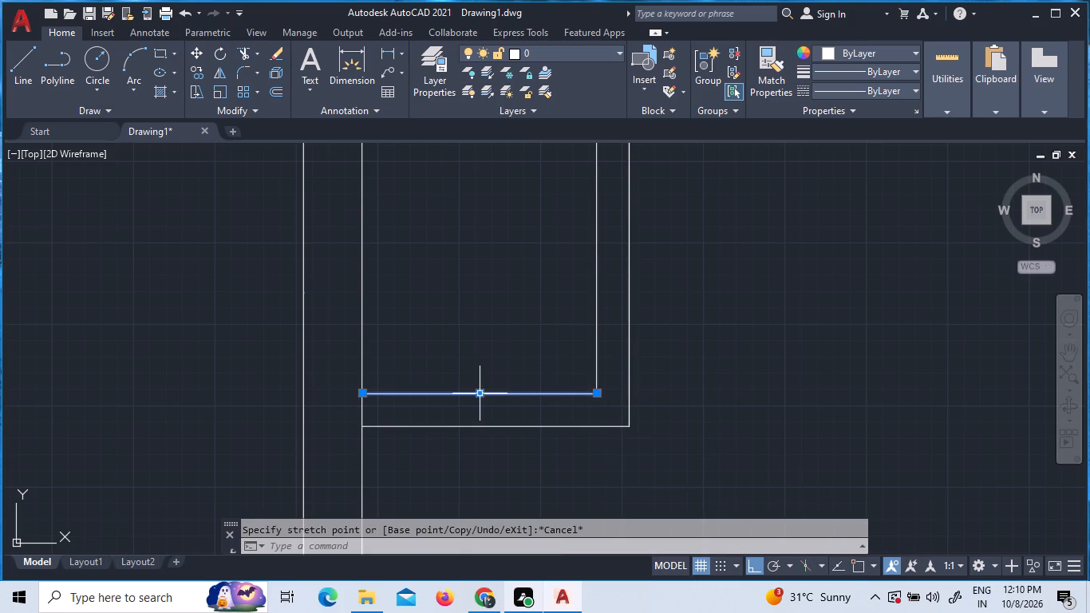
{"action": "right_click", "coordinate": [480, 394]}
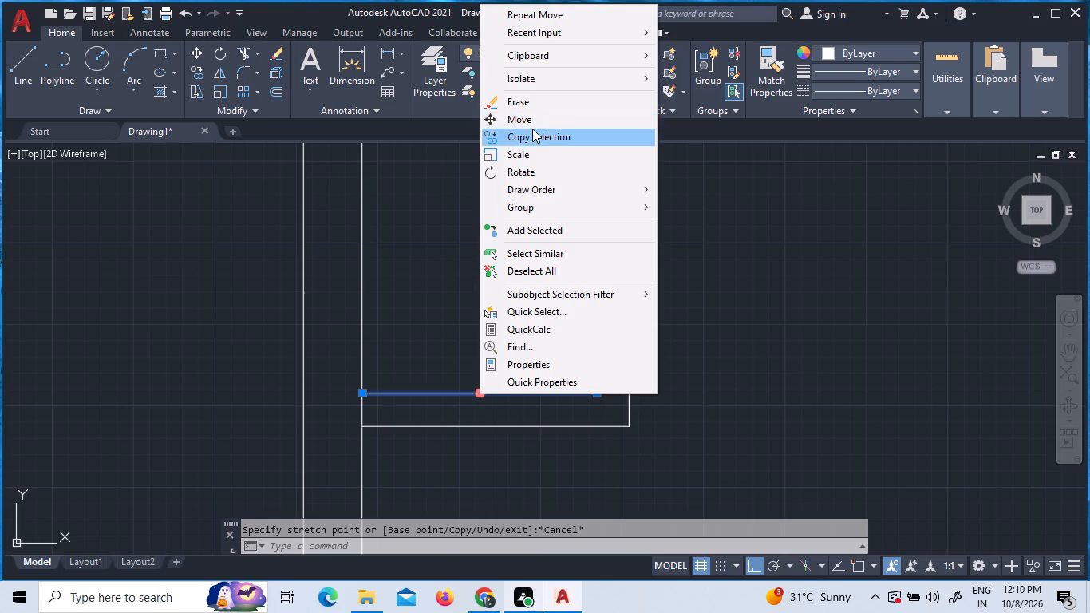
{"action": "left_click", "coordinate": [526, 117]}
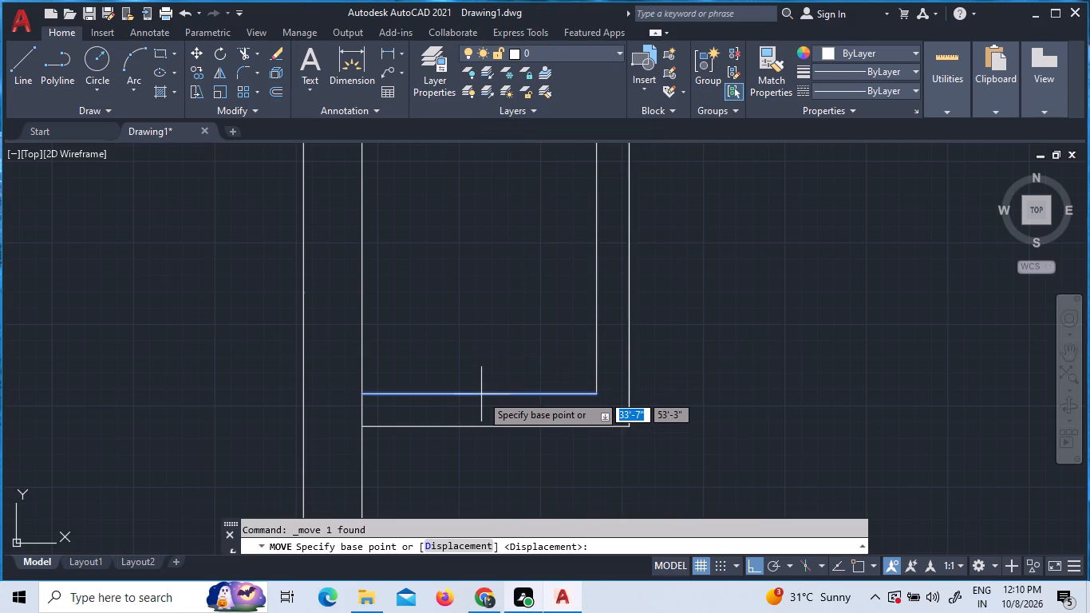
{"action": "left_click", "coordinate": [476, 397]}
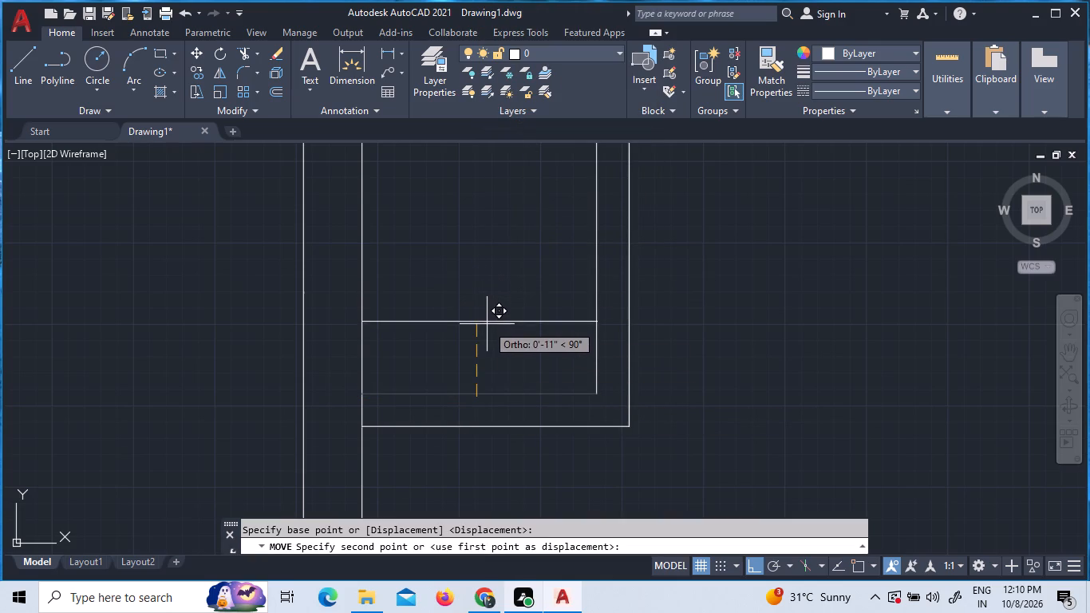
{"action": "left_click", "coordinate": [487, 369]}
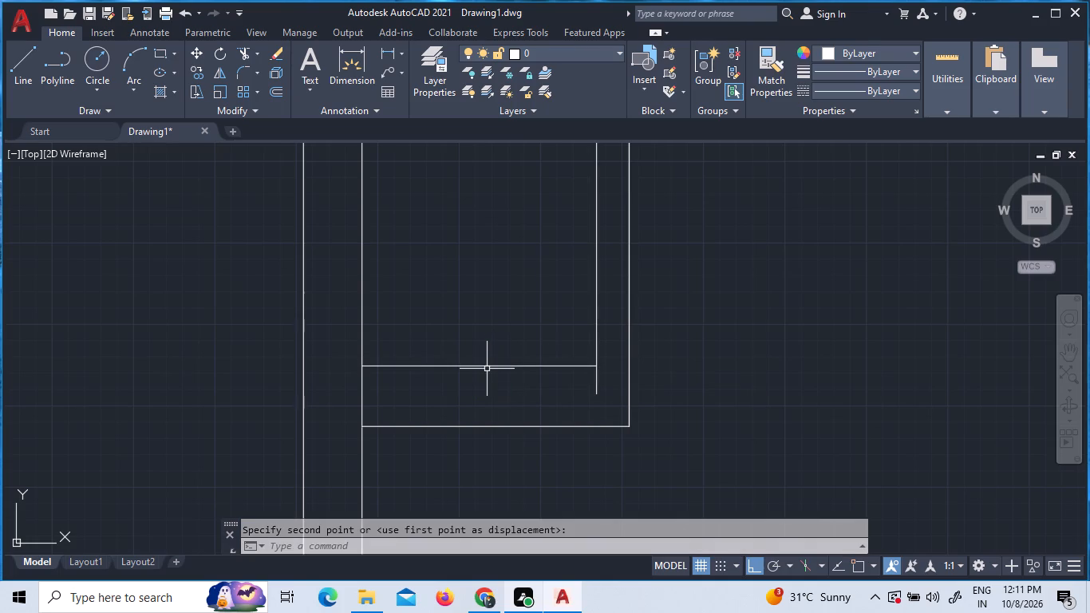
Move the toilet's outer south wall line about 5" north.
{"action": "left_click", "coordinate": [496, 425]}
{"action": "right_click", "coordinate": [496, 425]}
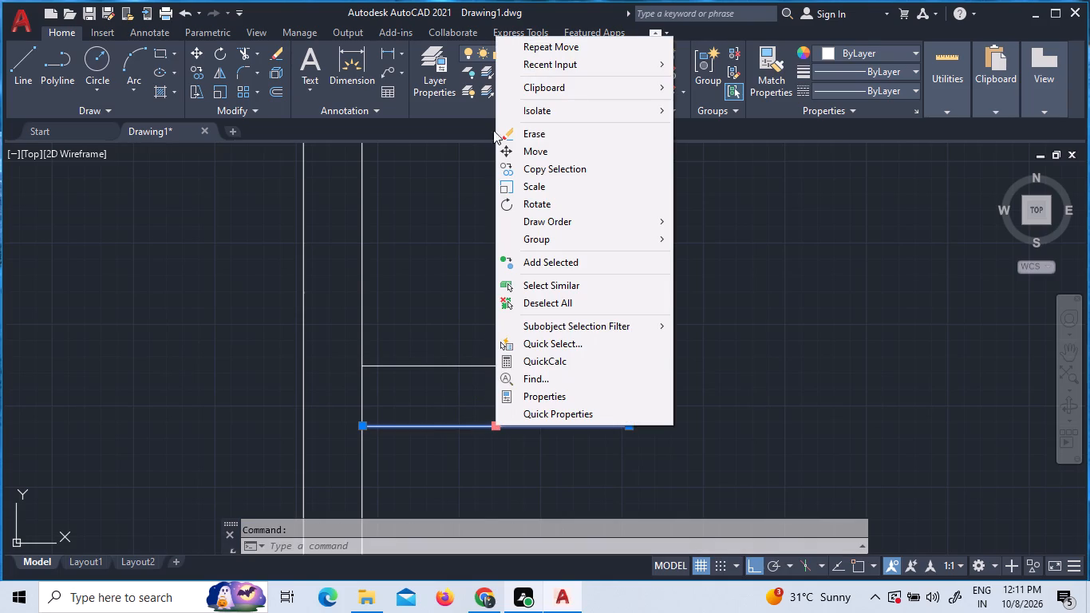
{"action": "left_click", "coordinate": [546, 157]}
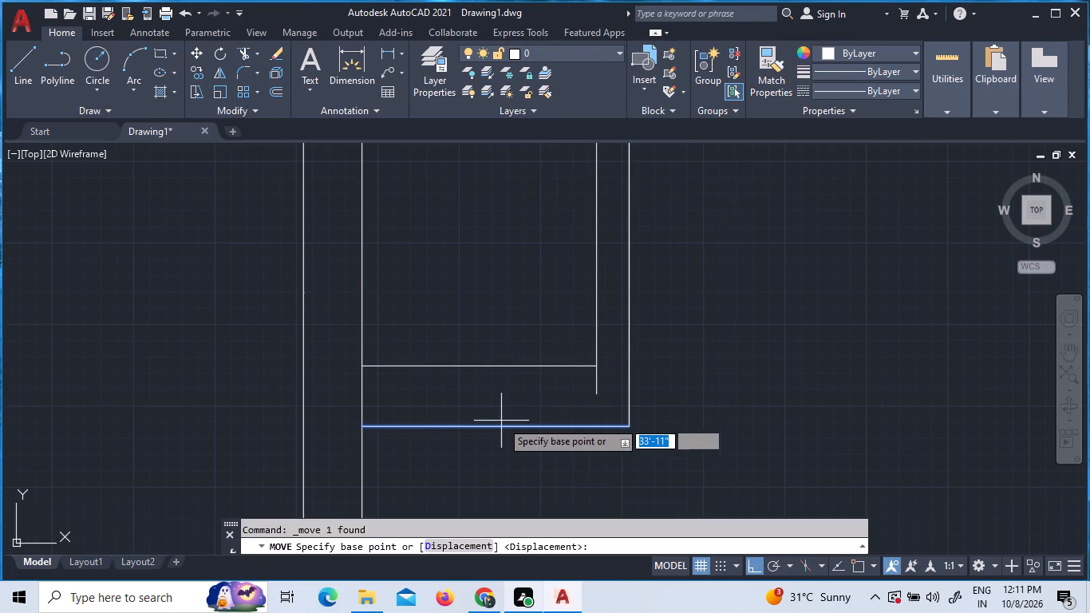
{"action": "left_click", "coordinate": [484, 428]}
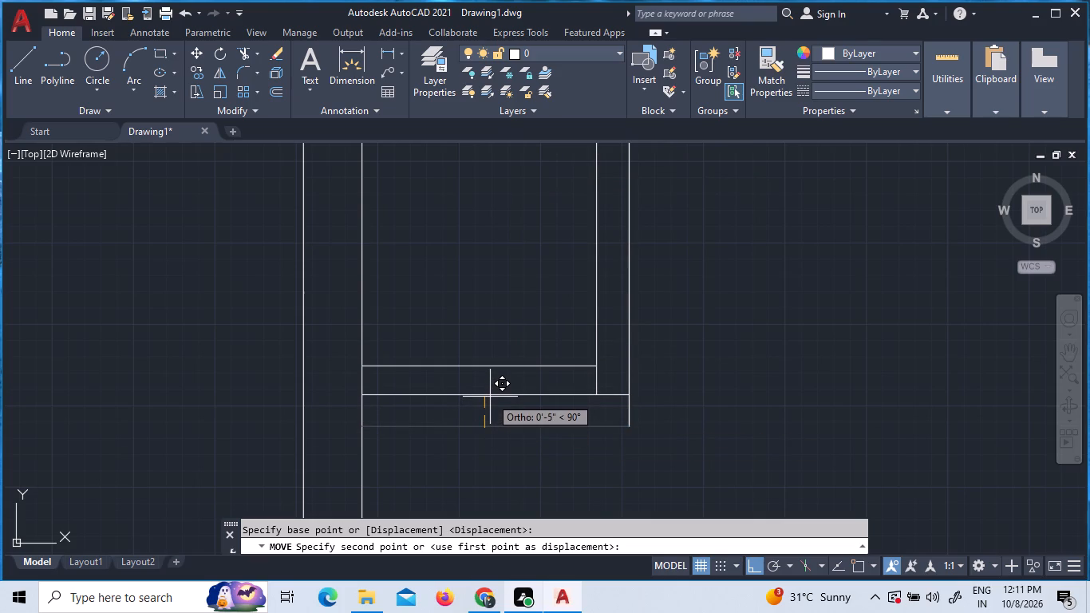
{"action": "left_click", "coordinate": [490, 397]}
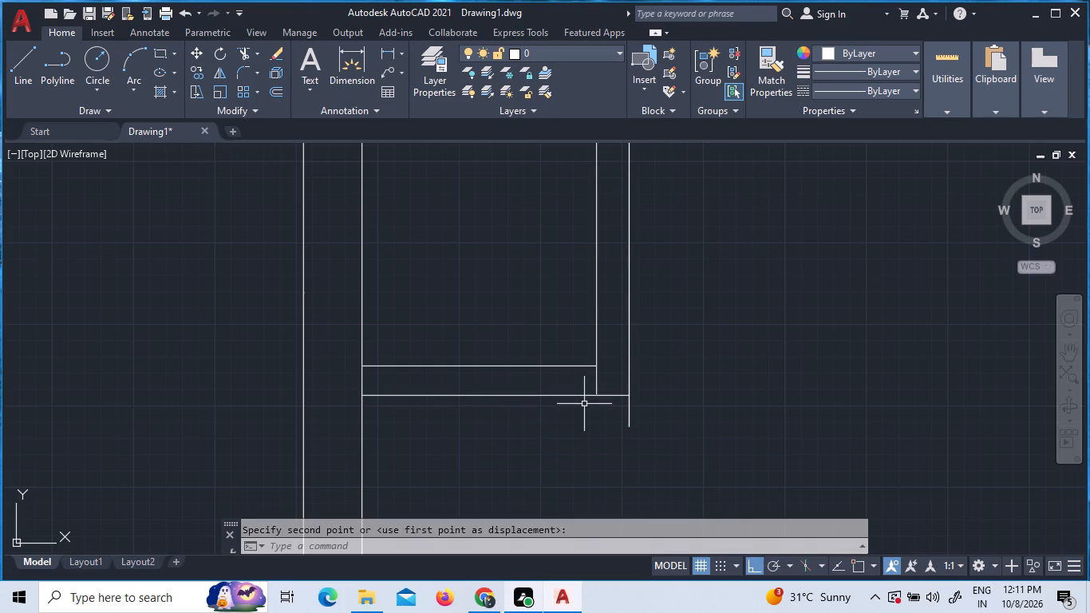
{"action": "key", "text": "Escape"}
Measure the inside width and length of the toilet below the west duct.
{"action": "left_click", "coordinate": [946, 79]}
{"action": "left_click", "coordinate": [946, 133]}
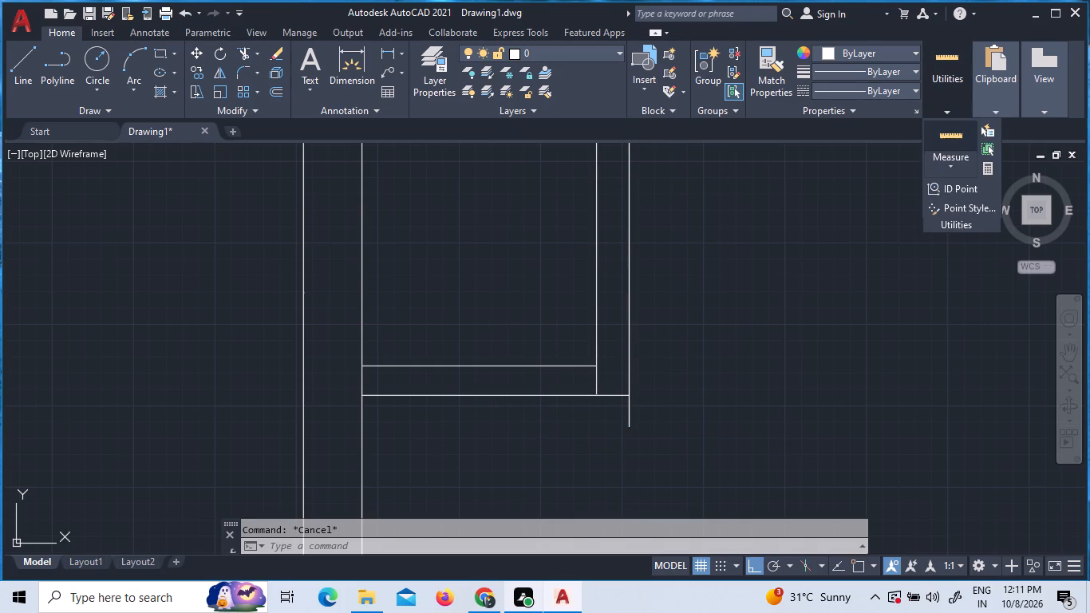
{"action": "scroll", "coordinate": [414, 268], "scroll_direction": "down", "scroll_amount": 1}
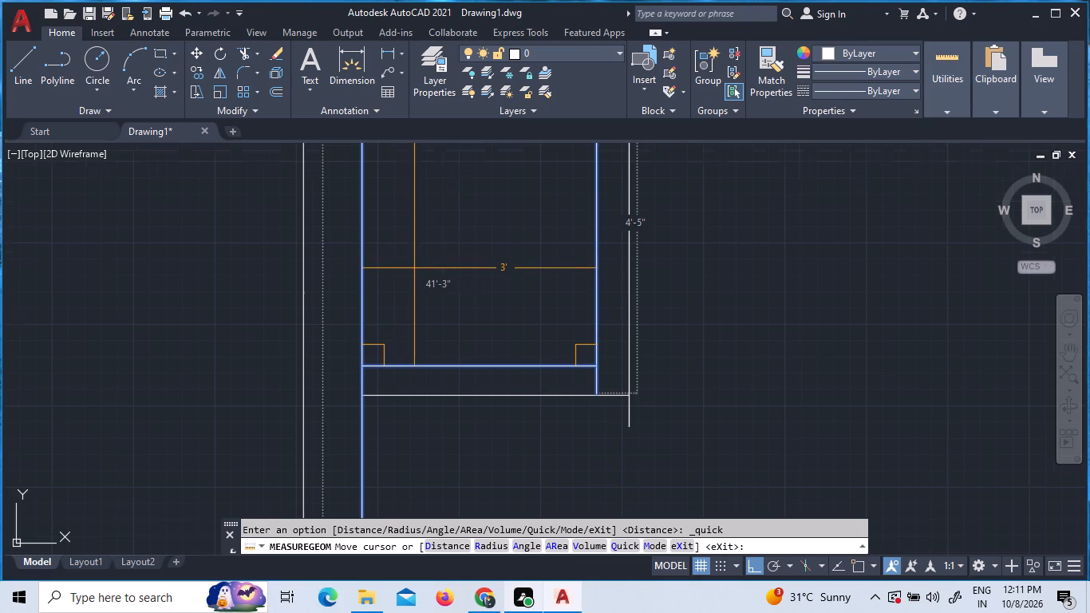
{"action": "scroll", "coordinate": [414, 268], "scroll_direction": "down", "scroll_amount": 2}
{"action": "scroll", "coordinate": [414, 268], "scroll_direction": "up", "scroll_amount": 1}
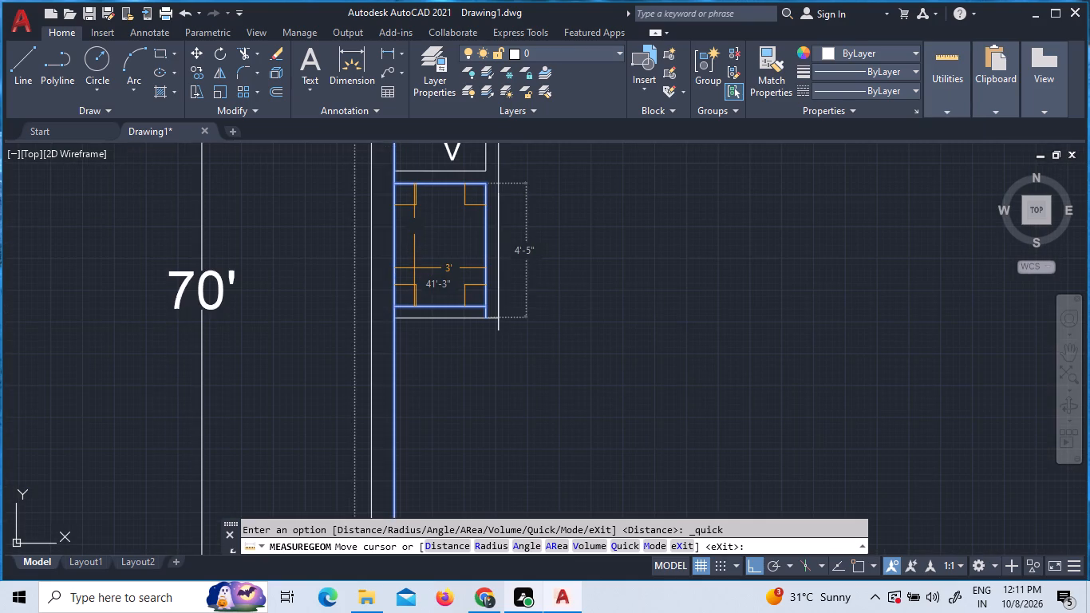
{"action": "scroll", "coordinate": [414, 268], "scroll_direction": "up", "scroll_amount": 1}
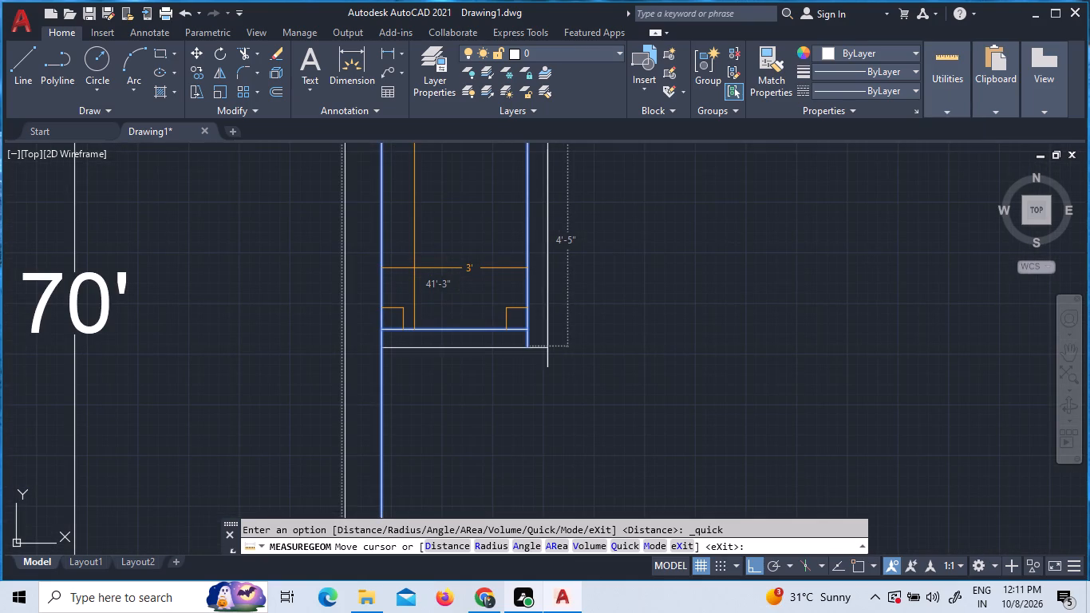
{"action": "scroll", "coordinate": [421, 269], "scroll_direction": "down", "scroll_amount": 1}
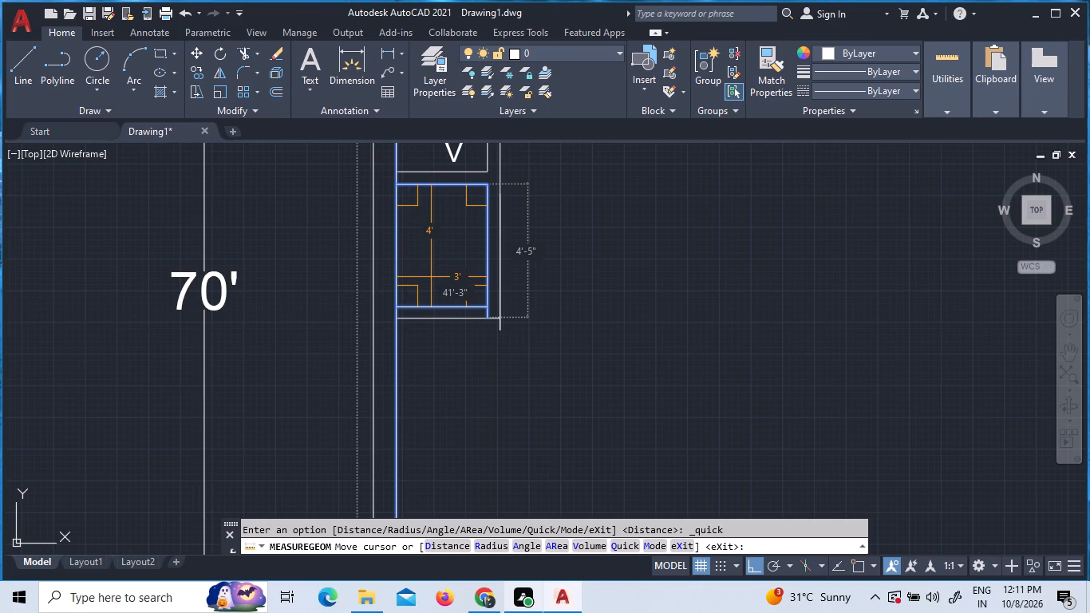
{"action": "key", "text": "Escape"}
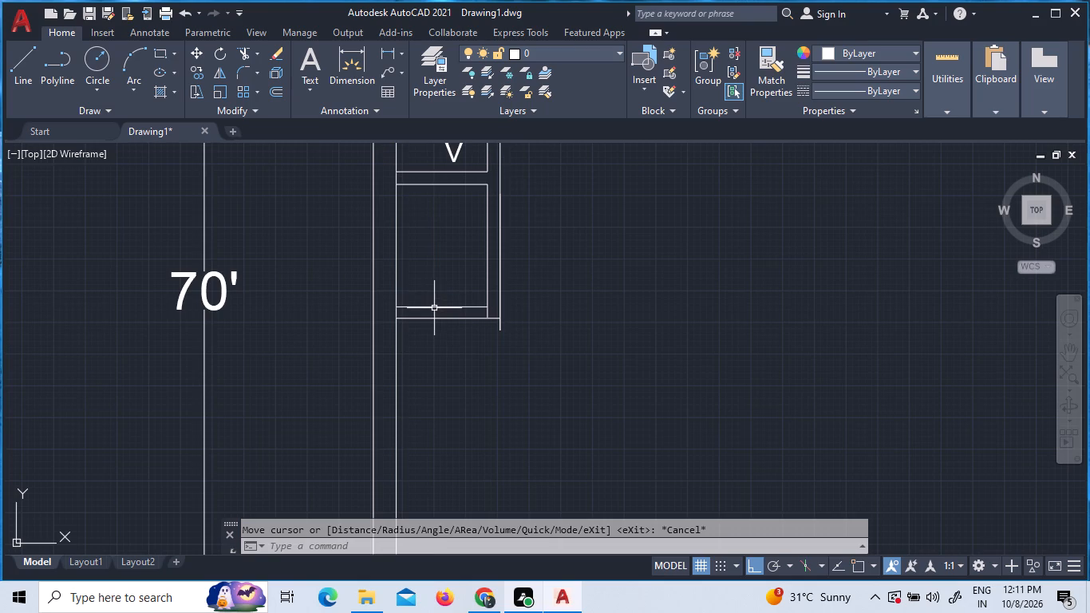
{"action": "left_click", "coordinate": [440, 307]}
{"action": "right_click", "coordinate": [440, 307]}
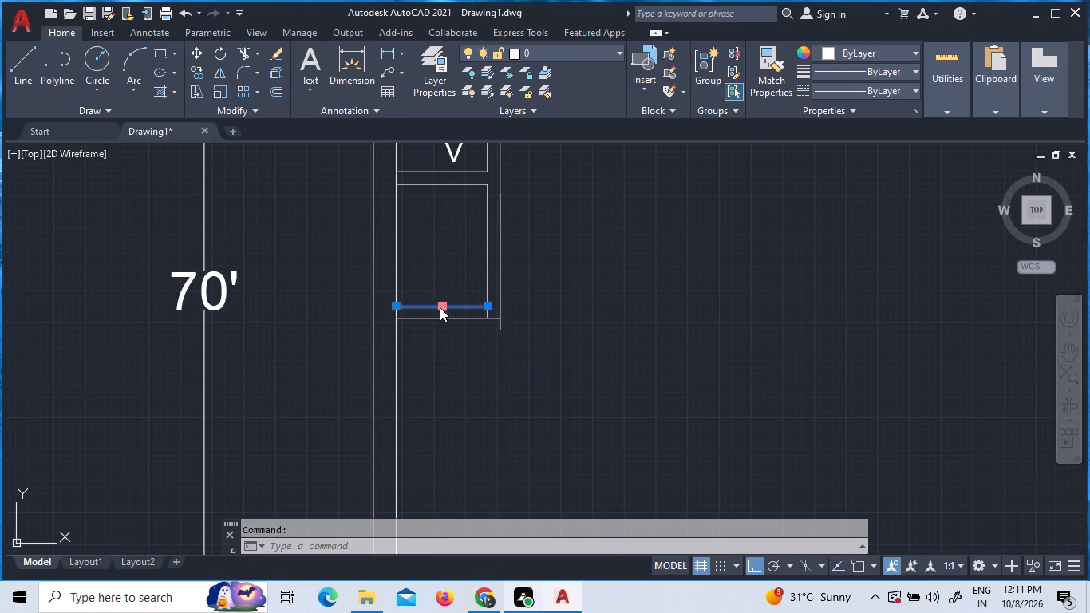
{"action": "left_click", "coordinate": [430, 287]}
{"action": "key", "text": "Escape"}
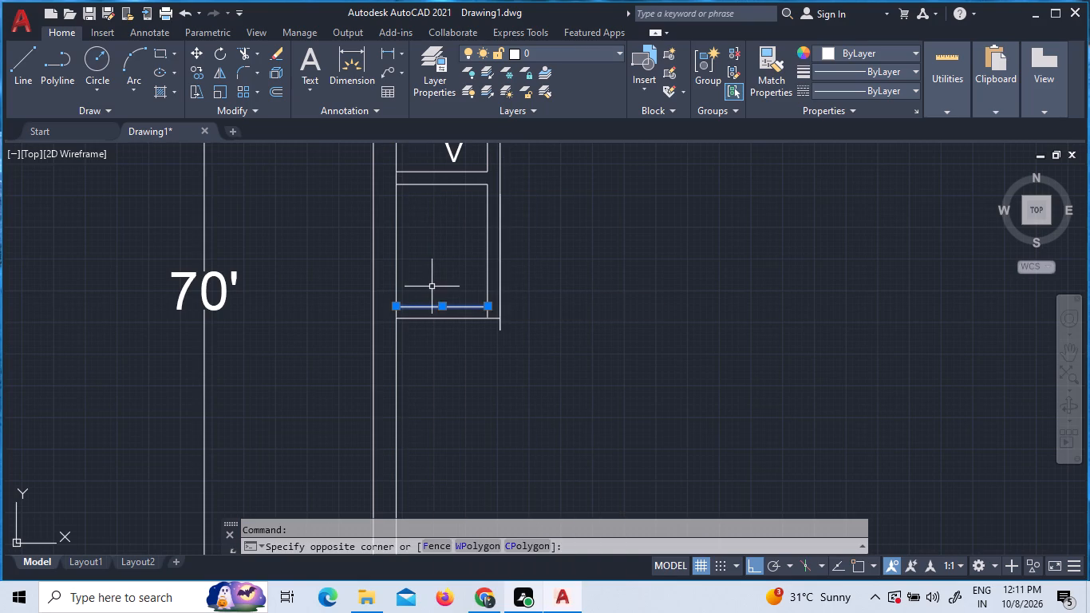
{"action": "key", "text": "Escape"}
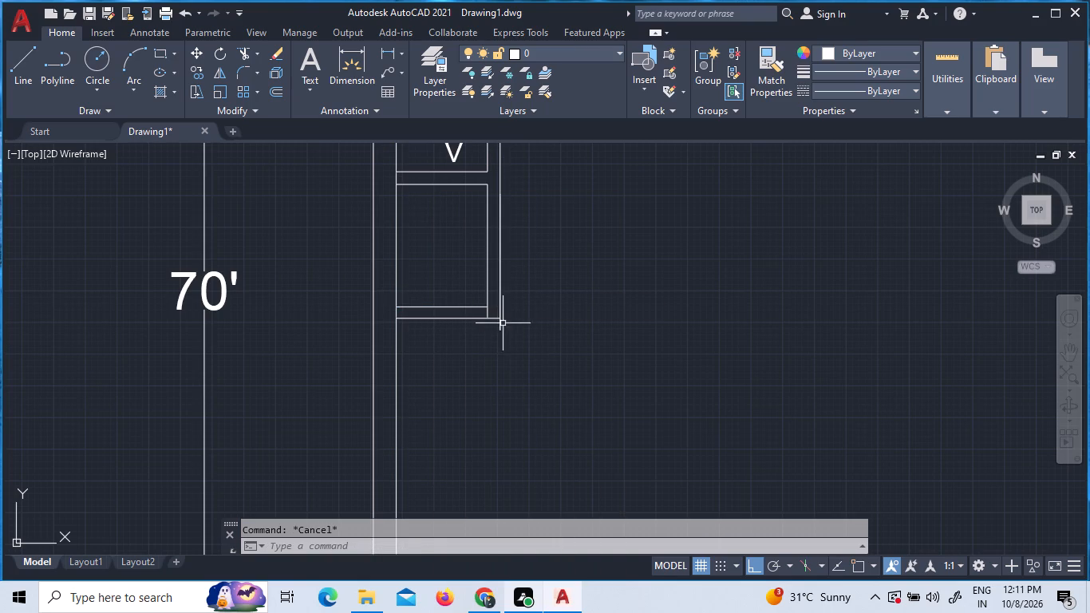
Trim the inner and outer east wall lines that overshoot the south wall at the toilet's southeast corner.
{"action": "key", "text": "t"}
{"action": "key", "text": "r"}
{"action": "key", "text": "space"}
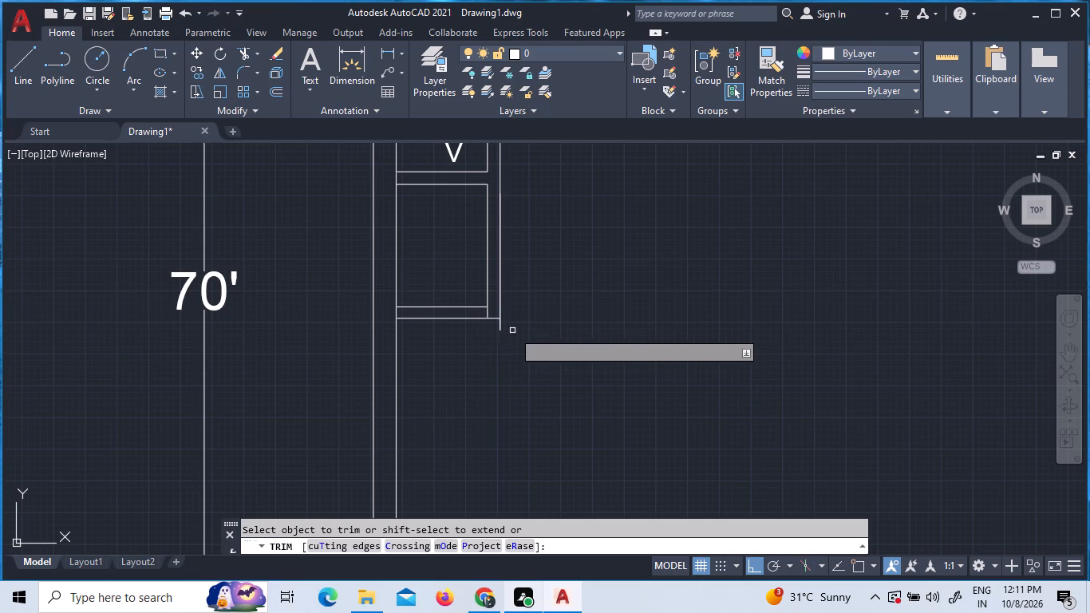
{"action": "left_click", "coordinate": [500, 324]}
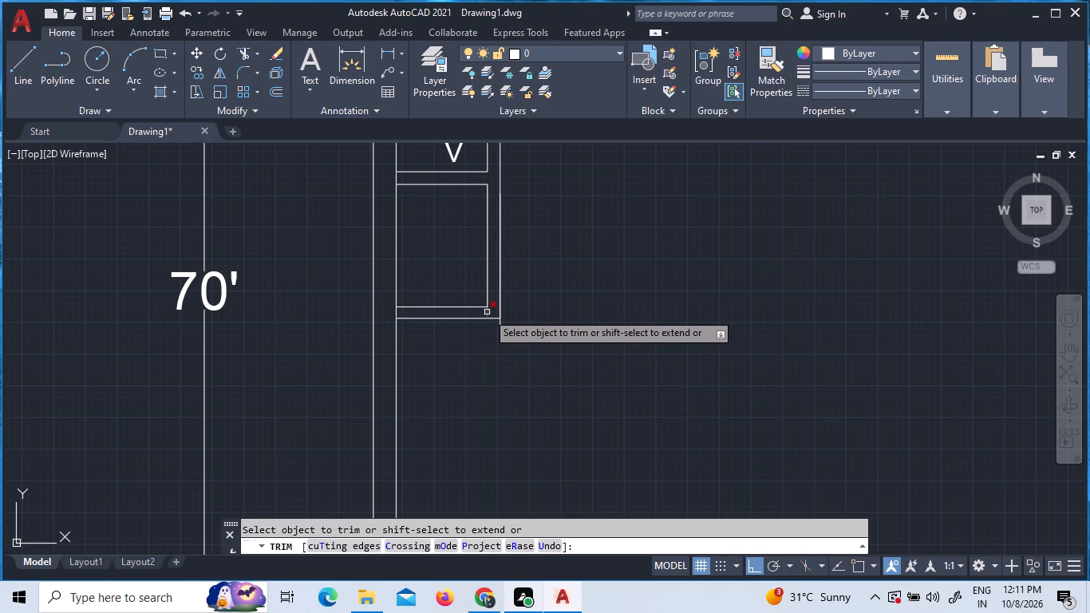
{"action": "left_click", "coordinate": [487, 312]}
{"action": "left_click", "coordinate": [501, 324]}
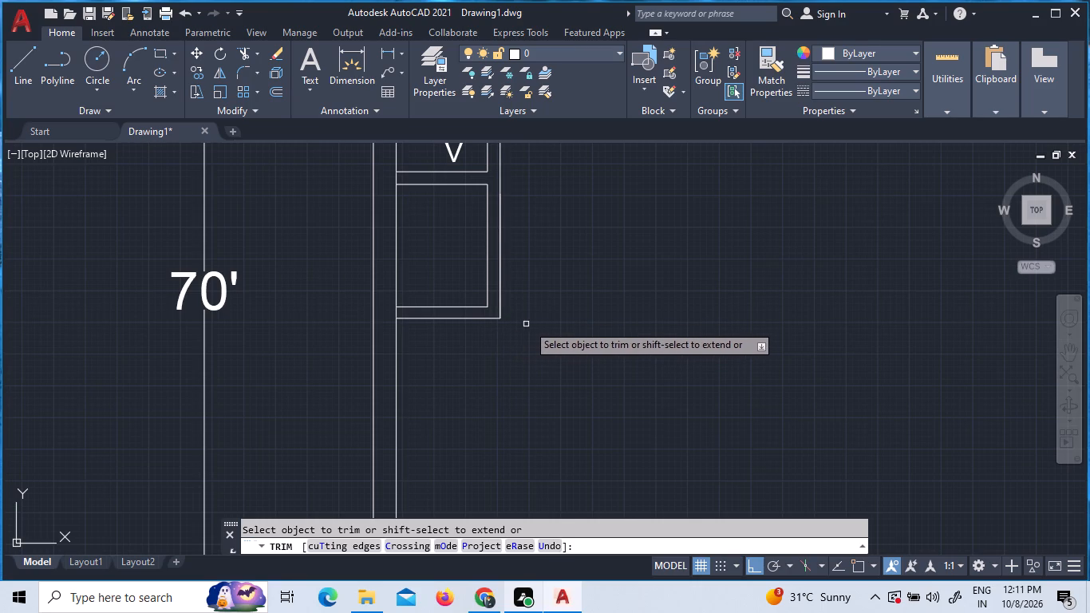
{"action": "scroll", "coordinate": [531, 338], "scroll_direction": "down", "scroll_amount": 2}
{"action": "scroll", "coordinate": [554, 272], "scroll_direction": "down", "scroll_amount": 1}
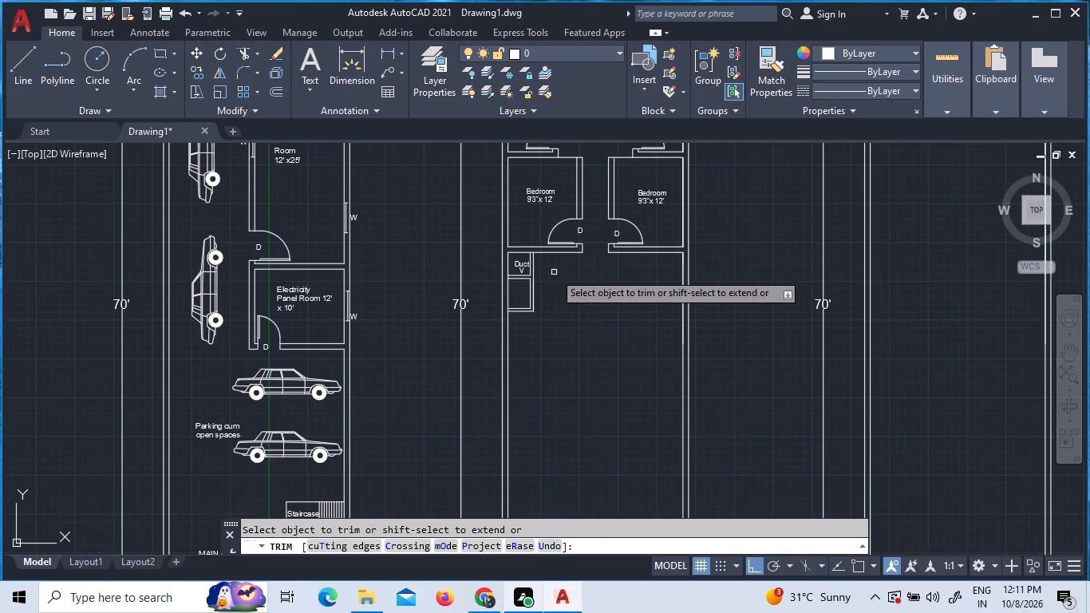
{"action": "key", "text": "Escape"}
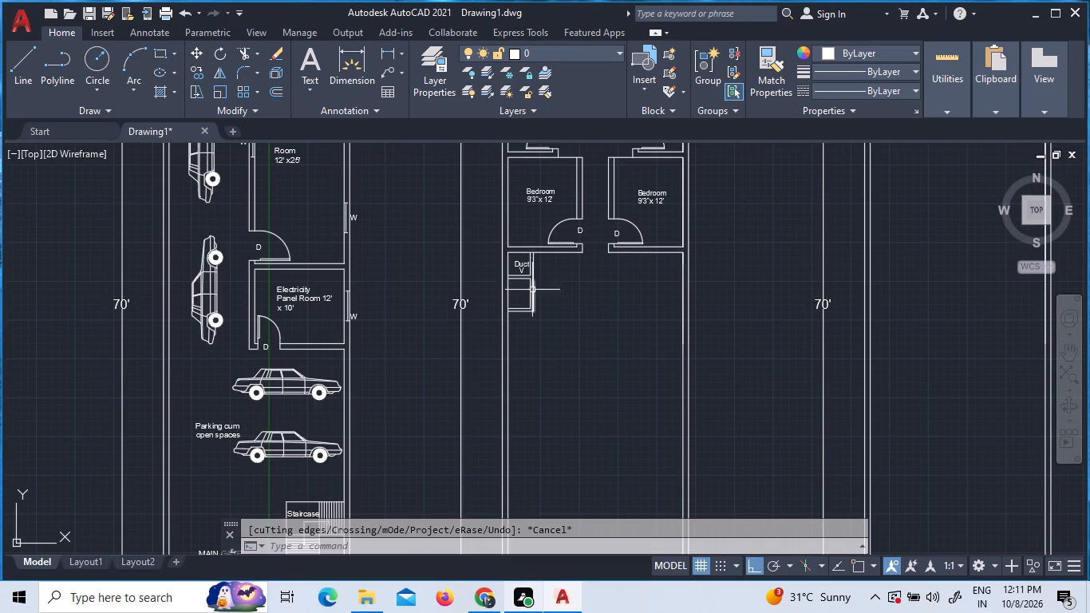
Draw a line about 5" long across the east wall thickness, level with the toilet's inner north wall line.
{"action": "scroll", "coordinate": [533, 288], "scroll_direction": "up", "scroll_amount": 2}
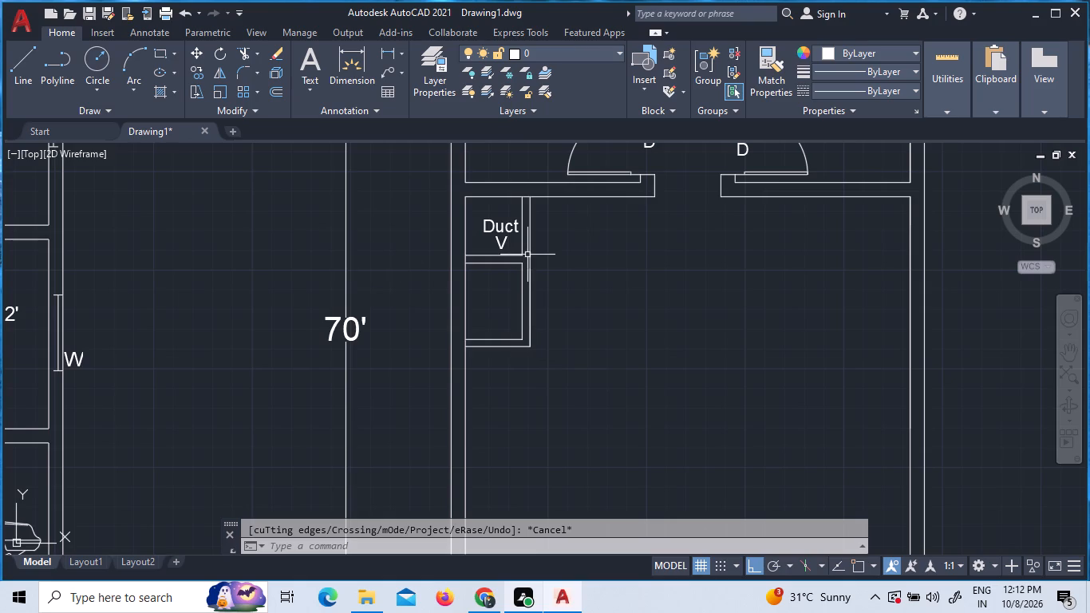
{"action": "scroll", "coordinate": [527, 253], "scroll_direction": "up", "scroll_amount": 3}
{"action": "left_click", "coordinate": [18, 66]}
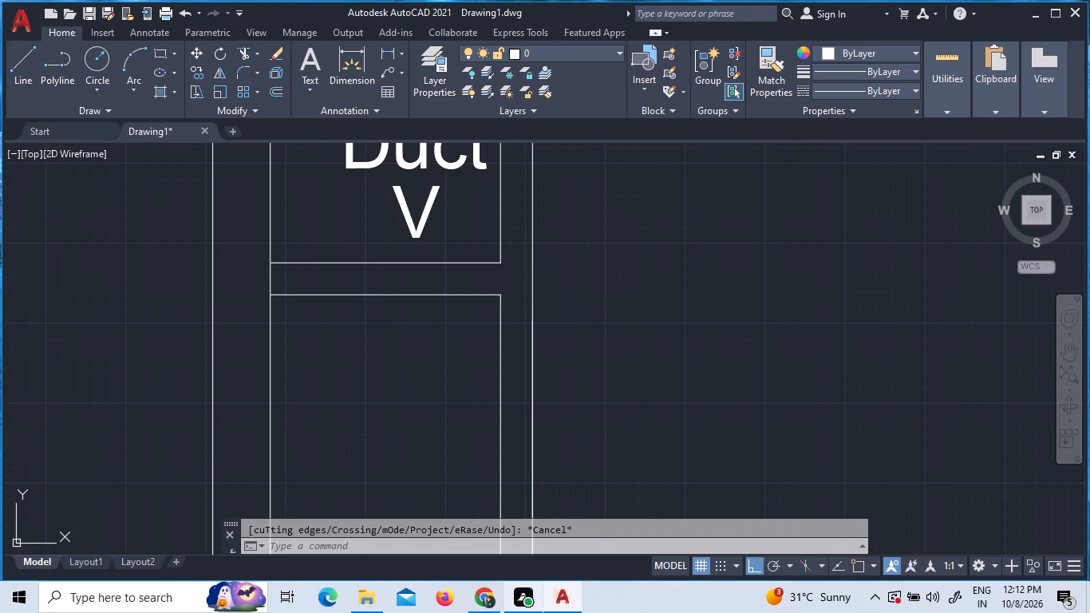
{"action": "left_click", "coordinate": [501, 295]}
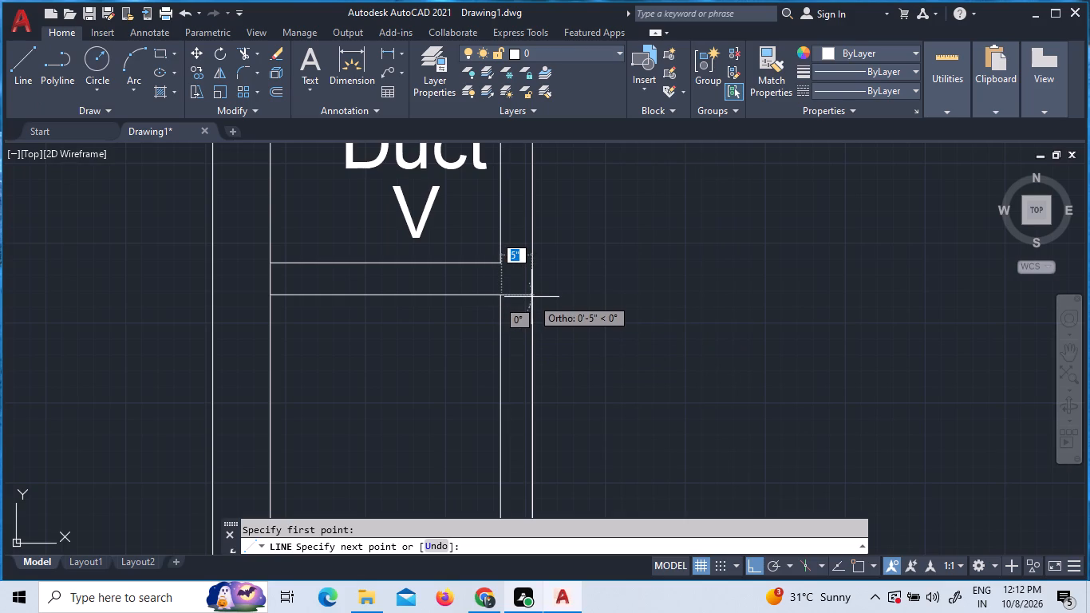
{"action": "left_click", "coordinate": [531, 295]}
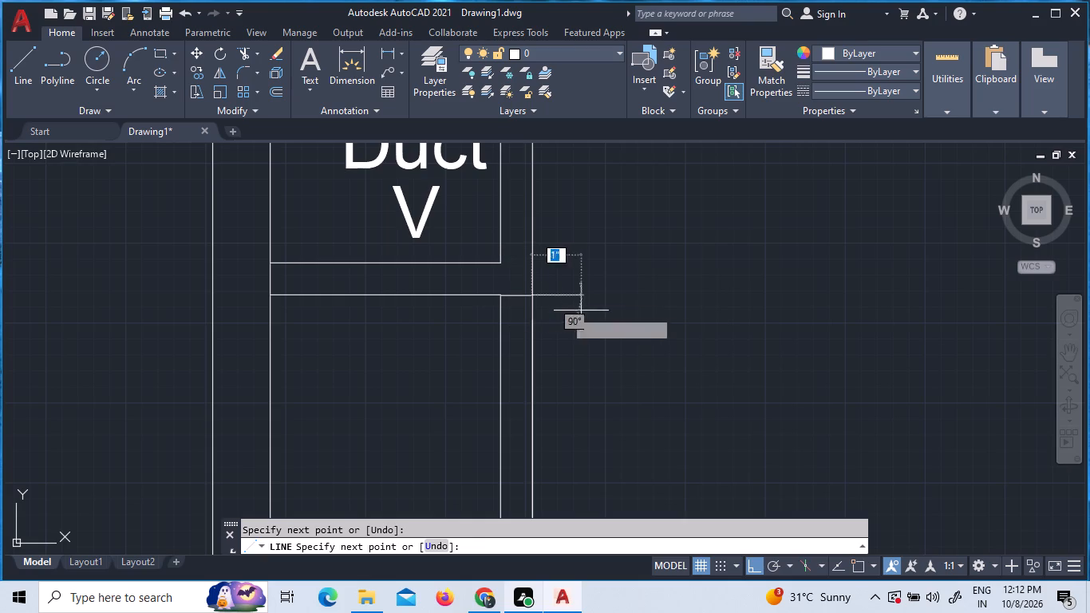
{"action": "scroll", "coordinate": [562, 295], "scroll_direction": "down", "scroll_amount": 3}
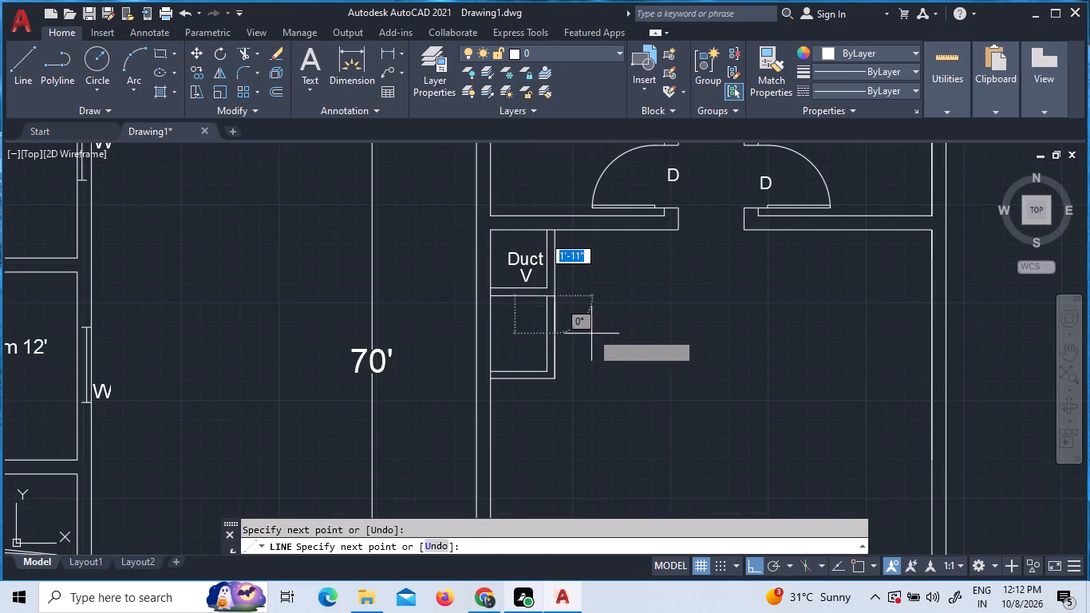
{"action": "key", "text": "Escape"}
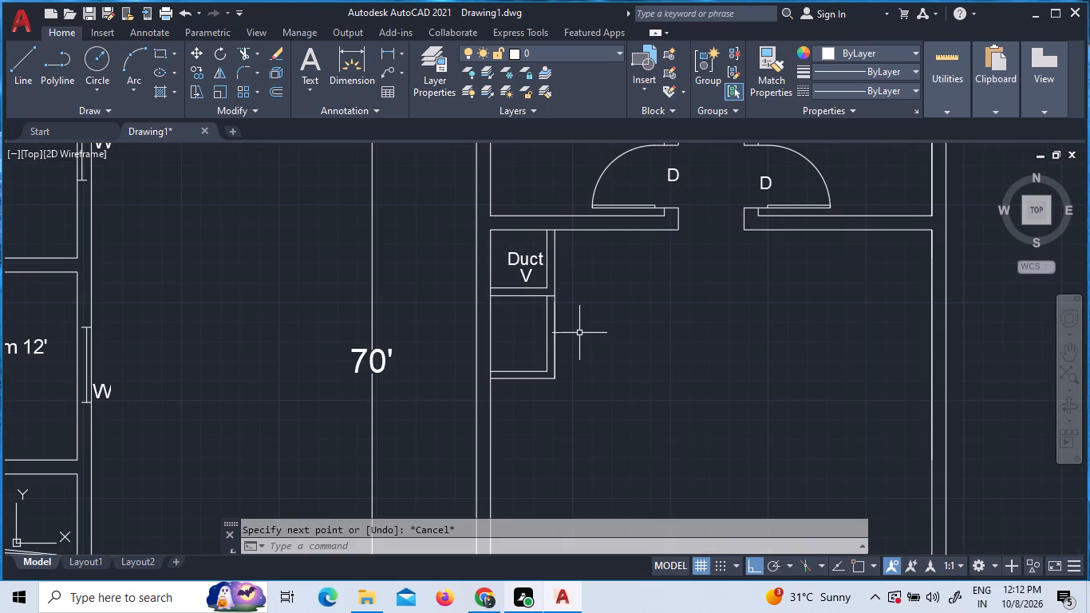
Extend the duct's south wall line east to the apartment's far wall and the toilet's inner north wall line to its outer east wall line.
{"action": "key", "text": "e"}
{"action": "key", "text": "x"}
{"action": "key", "text": "space"}
{"action": "key", "text": "space"}
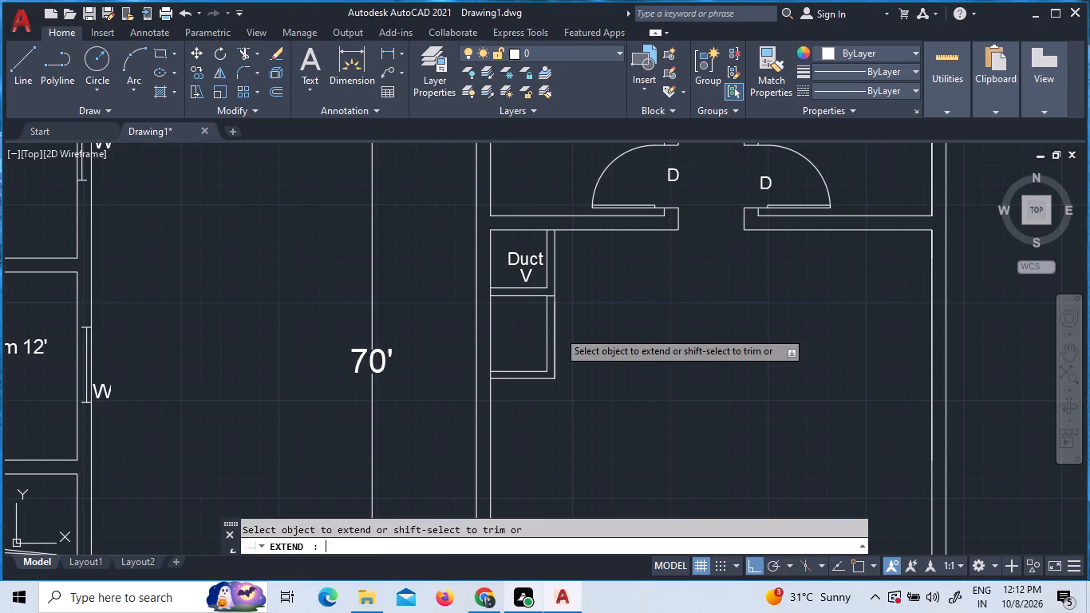
{"action": "left_click", "coordinate": [539, 289]}
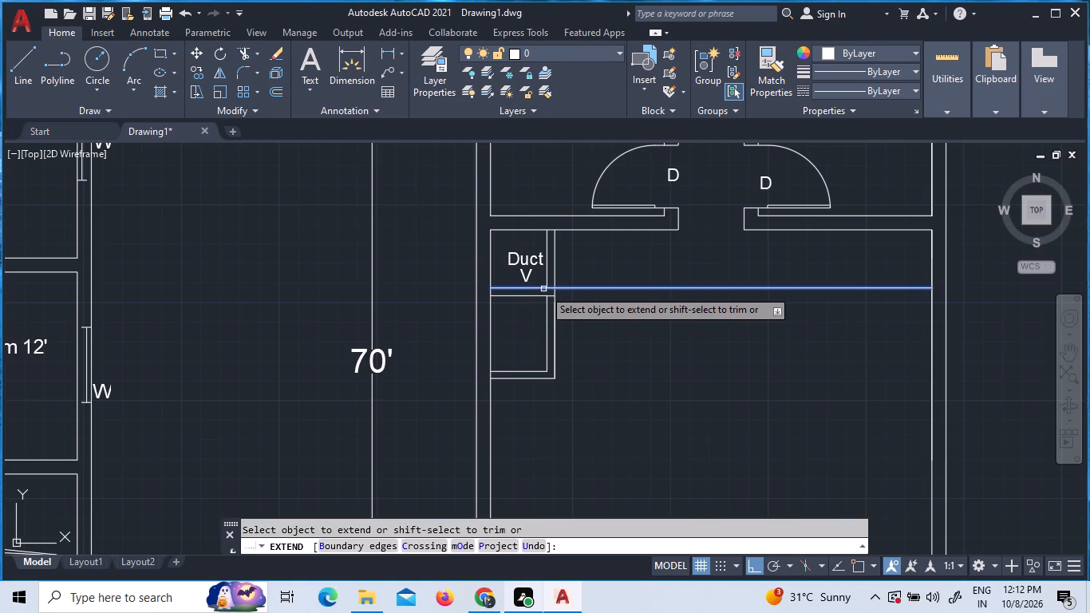
{"action": "left_click", "coordinate": [547, 288]}
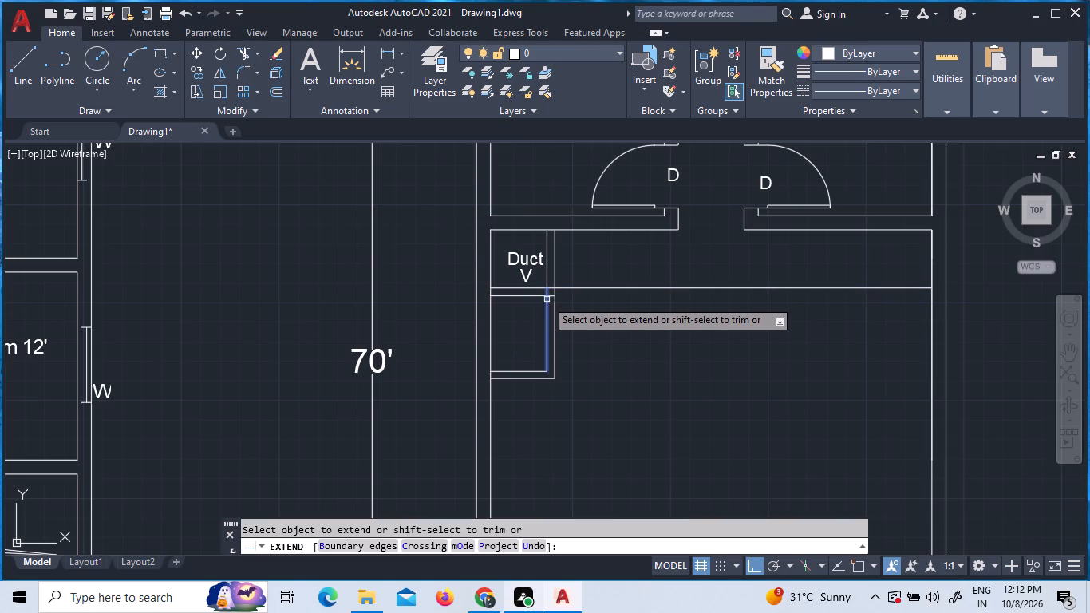
{"action": "left_click", "coordinate": [538, 297]}
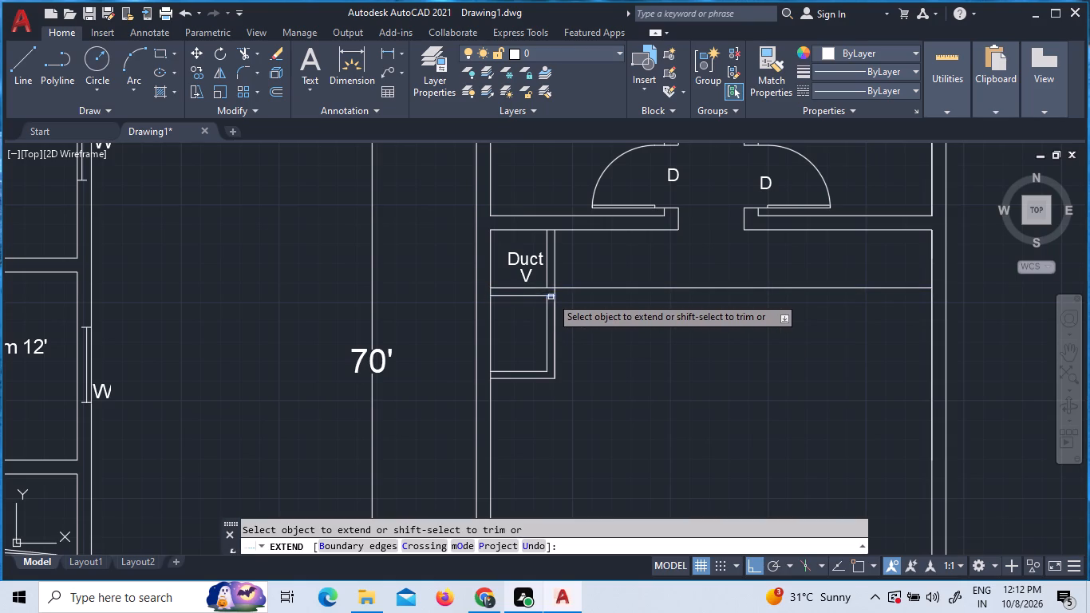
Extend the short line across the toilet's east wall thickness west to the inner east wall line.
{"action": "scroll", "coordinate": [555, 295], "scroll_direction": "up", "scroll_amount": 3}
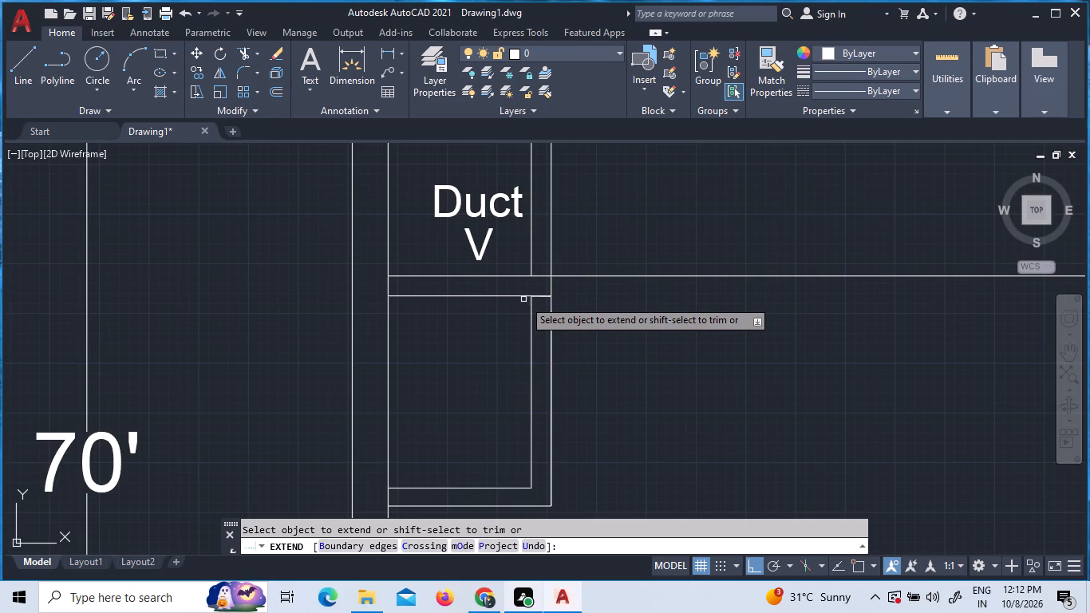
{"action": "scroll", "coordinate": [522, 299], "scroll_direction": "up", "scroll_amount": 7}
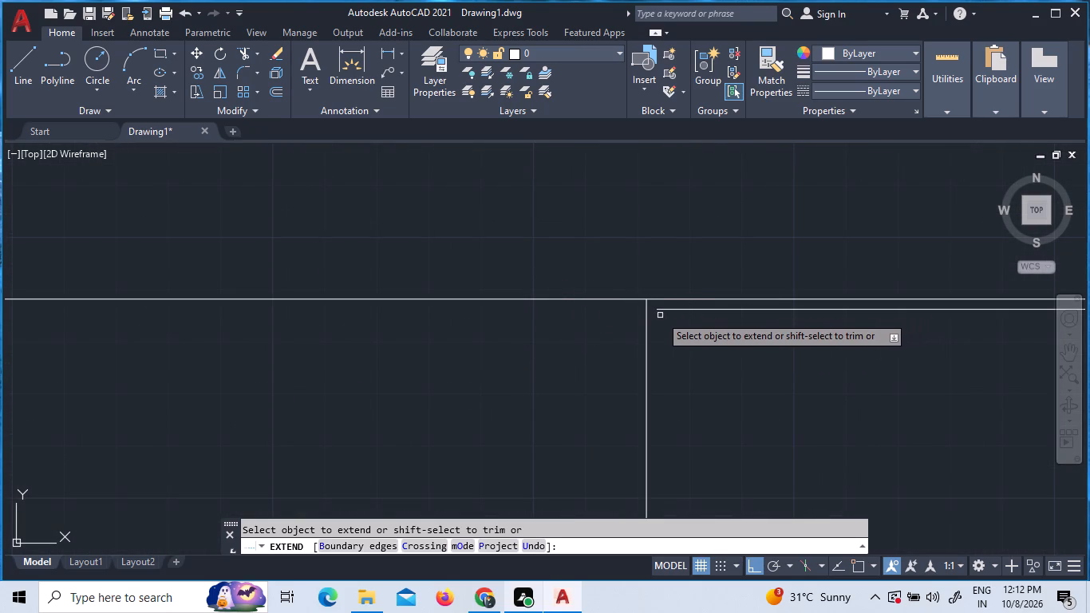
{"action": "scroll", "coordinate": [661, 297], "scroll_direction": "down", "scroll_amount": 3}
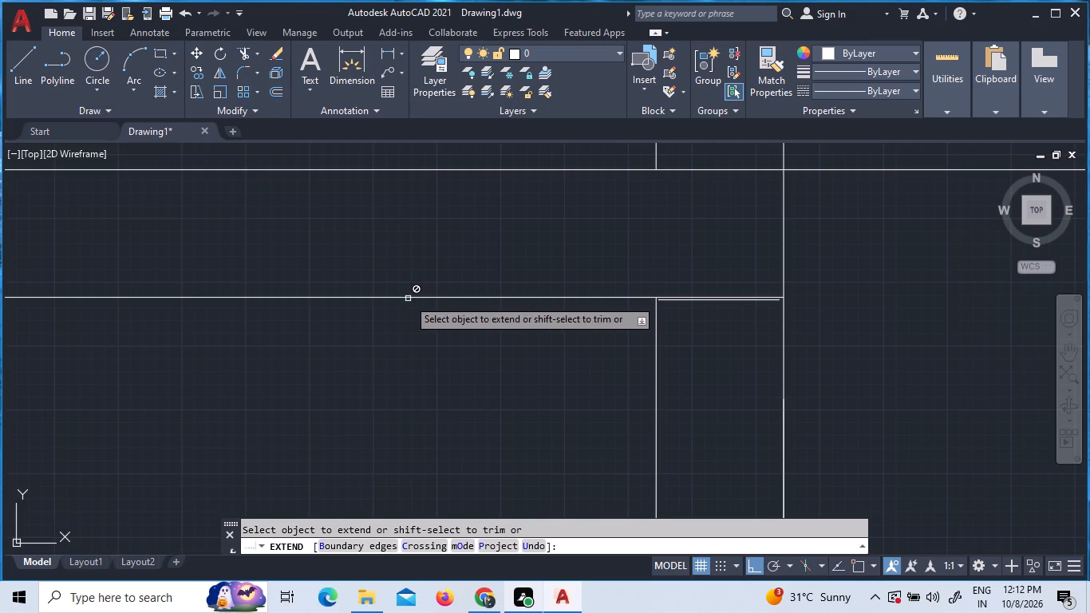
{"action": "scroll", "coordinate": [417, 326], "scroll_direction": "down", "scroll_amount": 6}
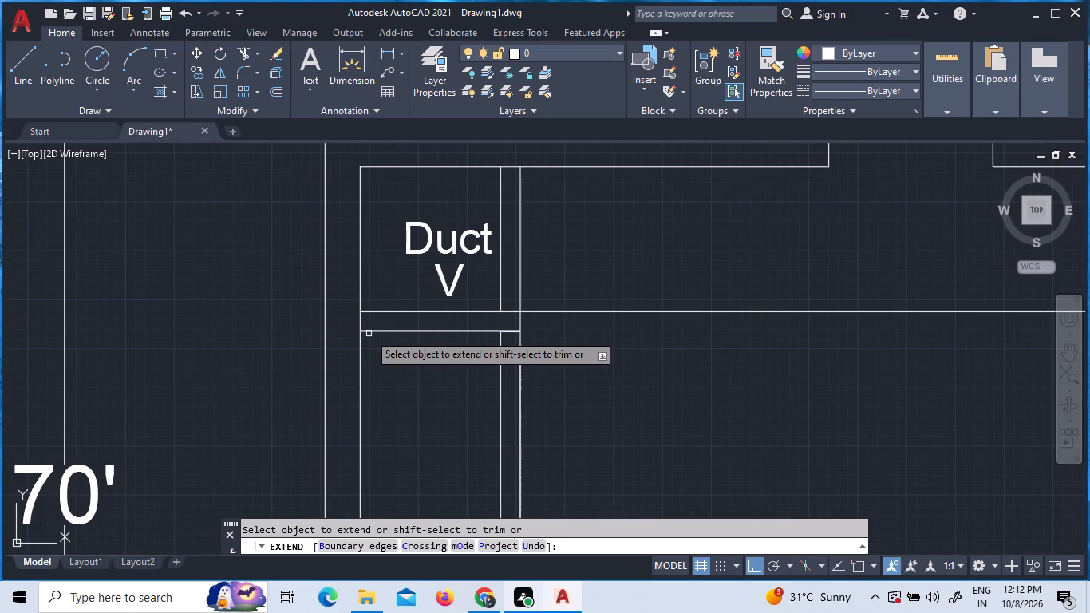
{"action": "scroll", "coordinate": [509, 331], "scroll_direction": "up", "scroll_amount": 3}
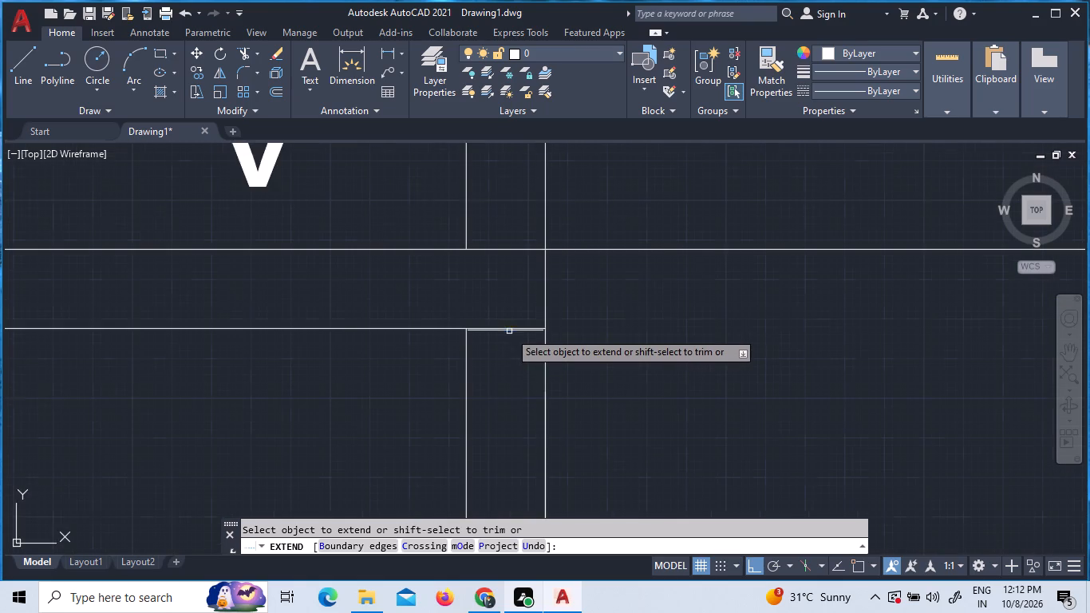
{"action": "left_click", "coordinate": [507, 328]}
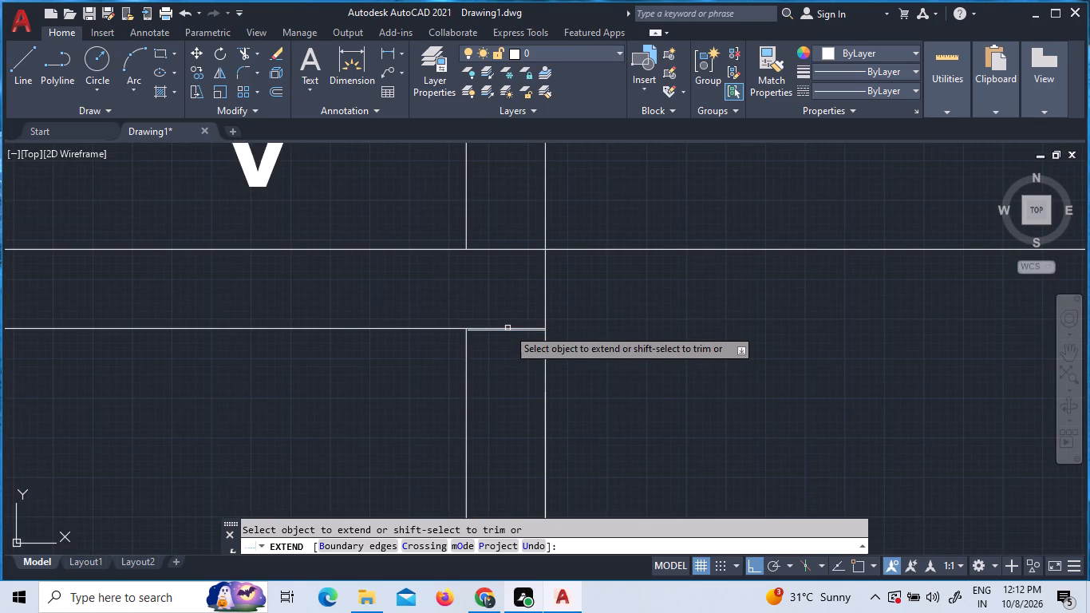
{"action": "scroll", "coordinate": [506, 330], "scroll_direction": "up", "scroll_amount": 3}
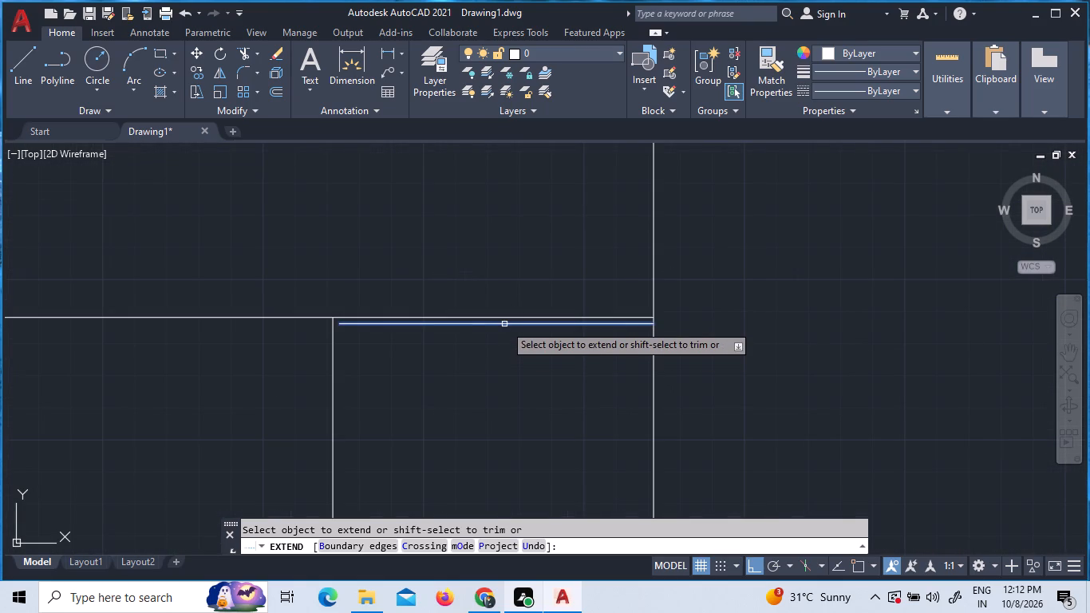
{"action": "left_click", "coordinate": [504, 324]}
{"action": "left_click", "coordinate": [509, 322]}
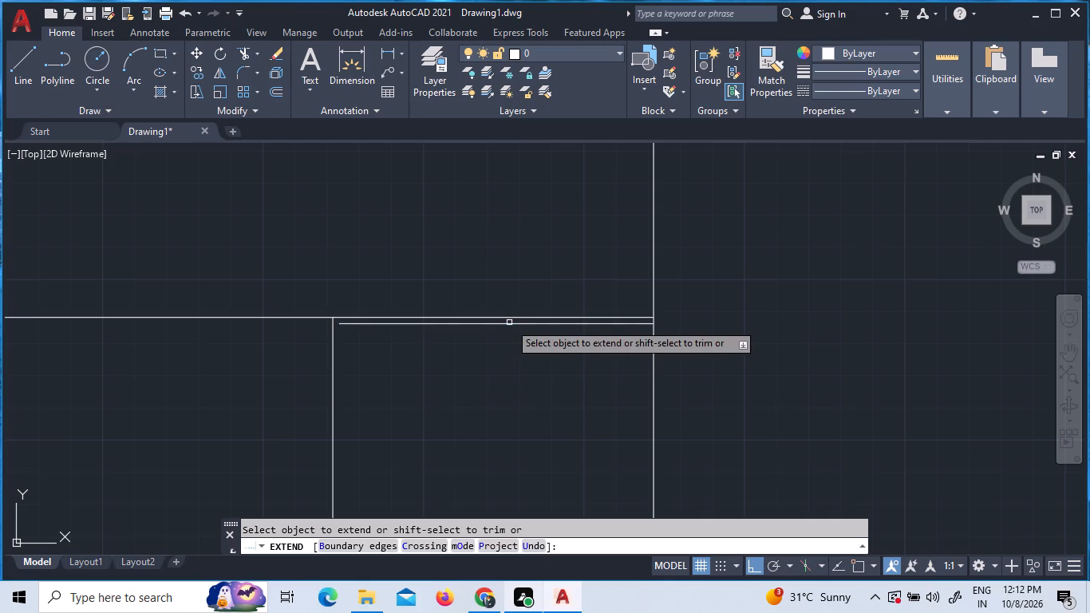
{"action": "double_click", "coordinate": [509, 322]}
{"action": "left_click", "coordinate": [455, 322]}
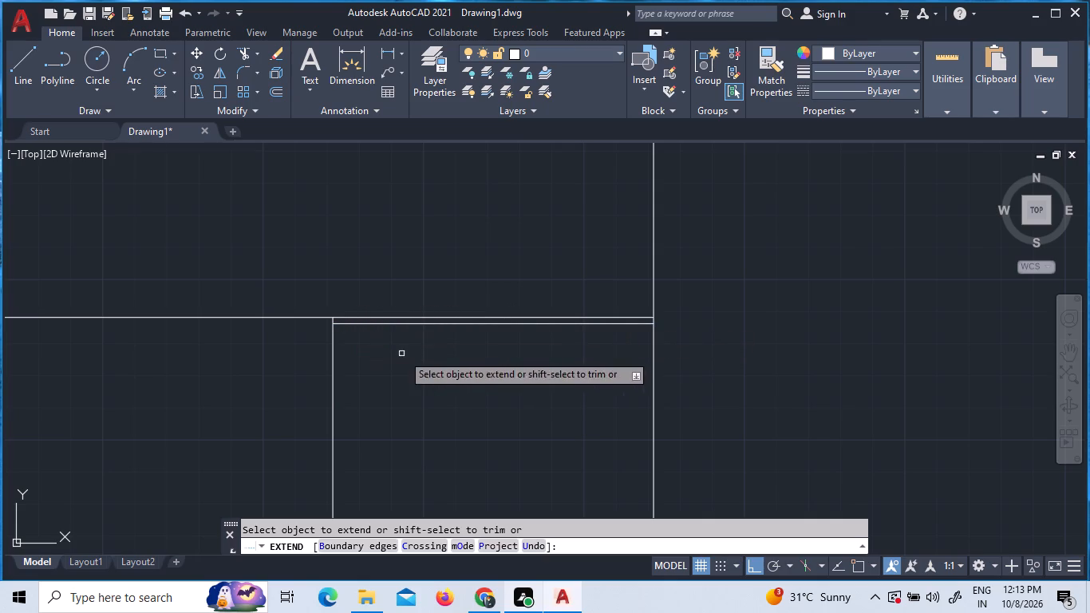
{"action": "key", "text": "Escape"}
Delete the short line across the east wall thickness just below the toilet's inner north wall line.
{"action": "left_click", "coordinate": [409, 322]}
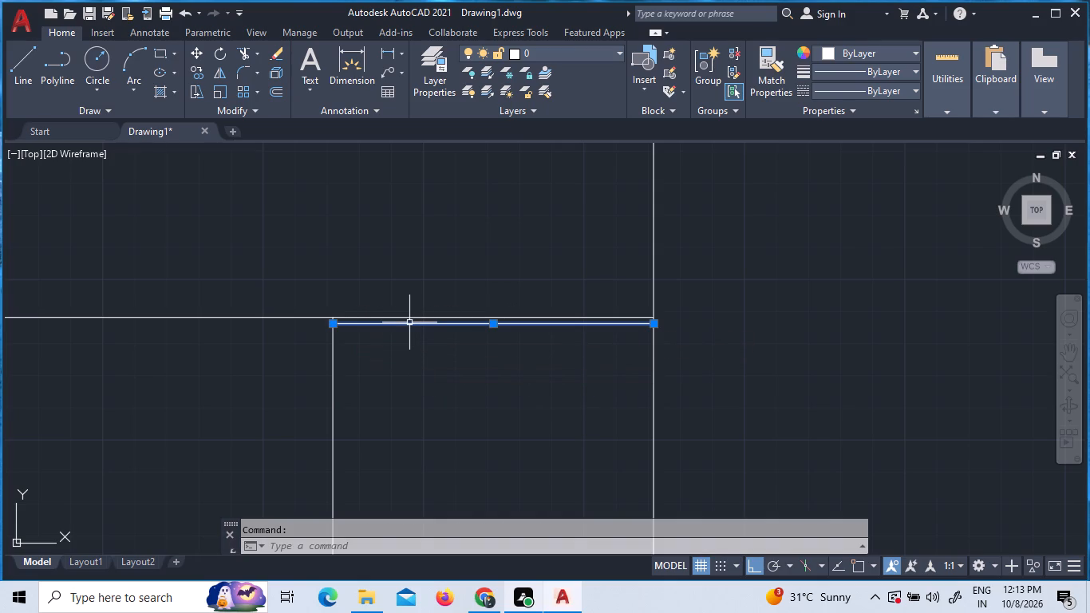
{"action": "key", "text": "Delete"}
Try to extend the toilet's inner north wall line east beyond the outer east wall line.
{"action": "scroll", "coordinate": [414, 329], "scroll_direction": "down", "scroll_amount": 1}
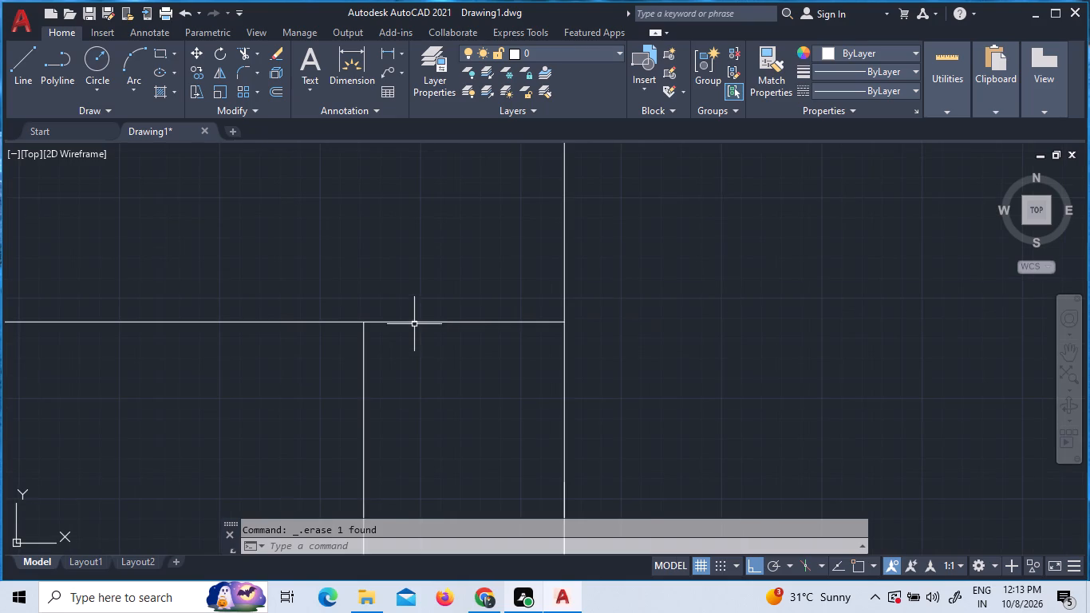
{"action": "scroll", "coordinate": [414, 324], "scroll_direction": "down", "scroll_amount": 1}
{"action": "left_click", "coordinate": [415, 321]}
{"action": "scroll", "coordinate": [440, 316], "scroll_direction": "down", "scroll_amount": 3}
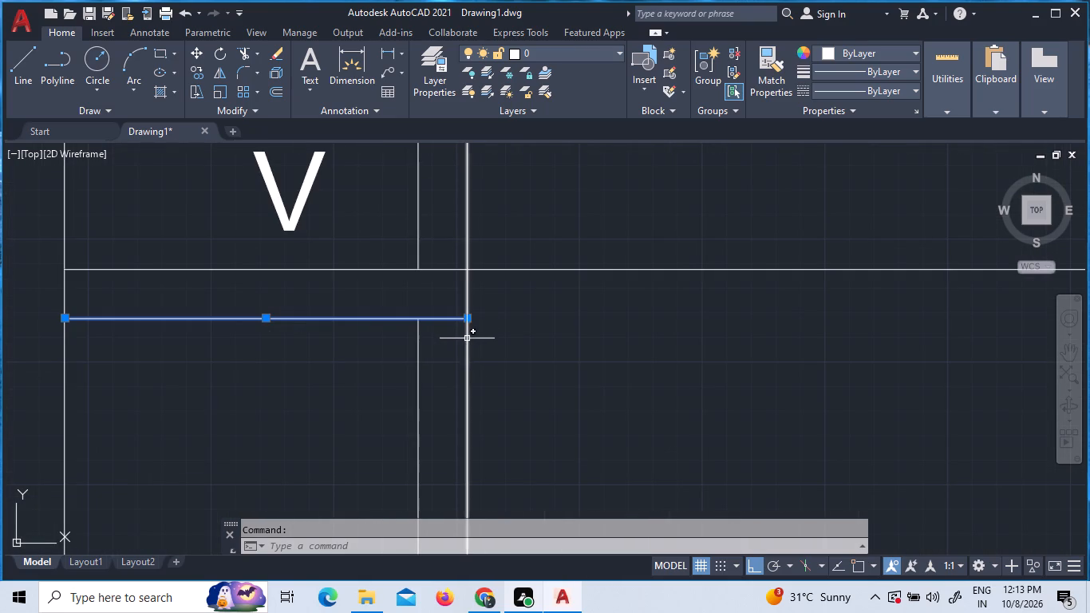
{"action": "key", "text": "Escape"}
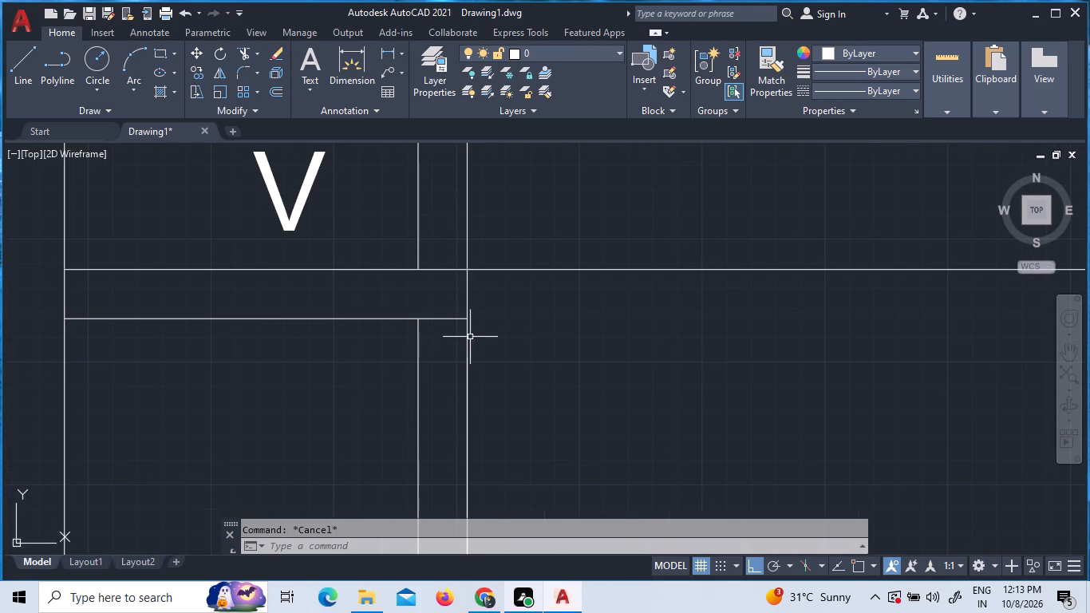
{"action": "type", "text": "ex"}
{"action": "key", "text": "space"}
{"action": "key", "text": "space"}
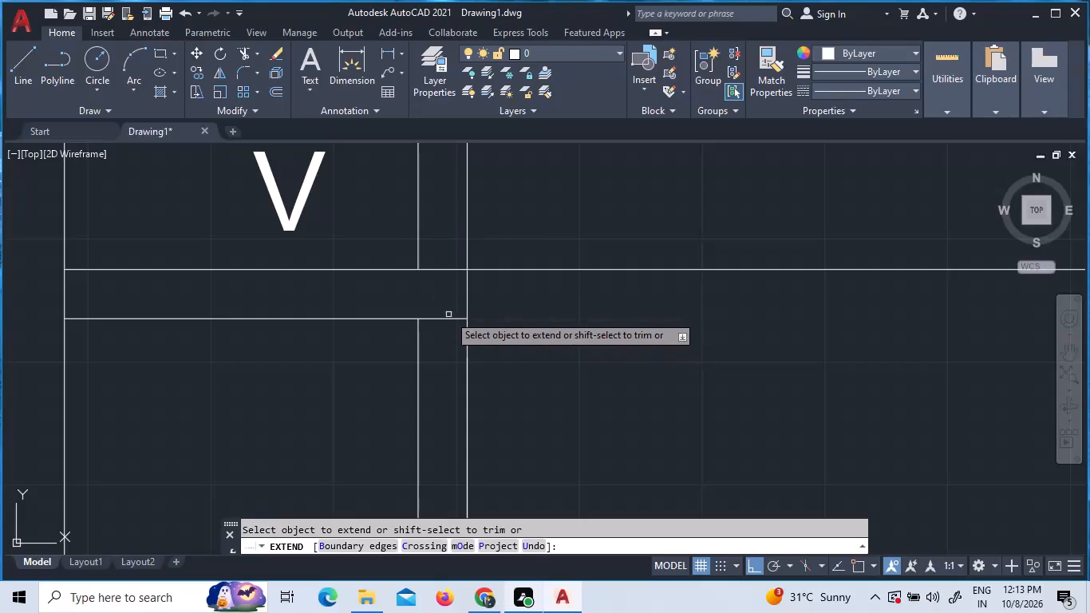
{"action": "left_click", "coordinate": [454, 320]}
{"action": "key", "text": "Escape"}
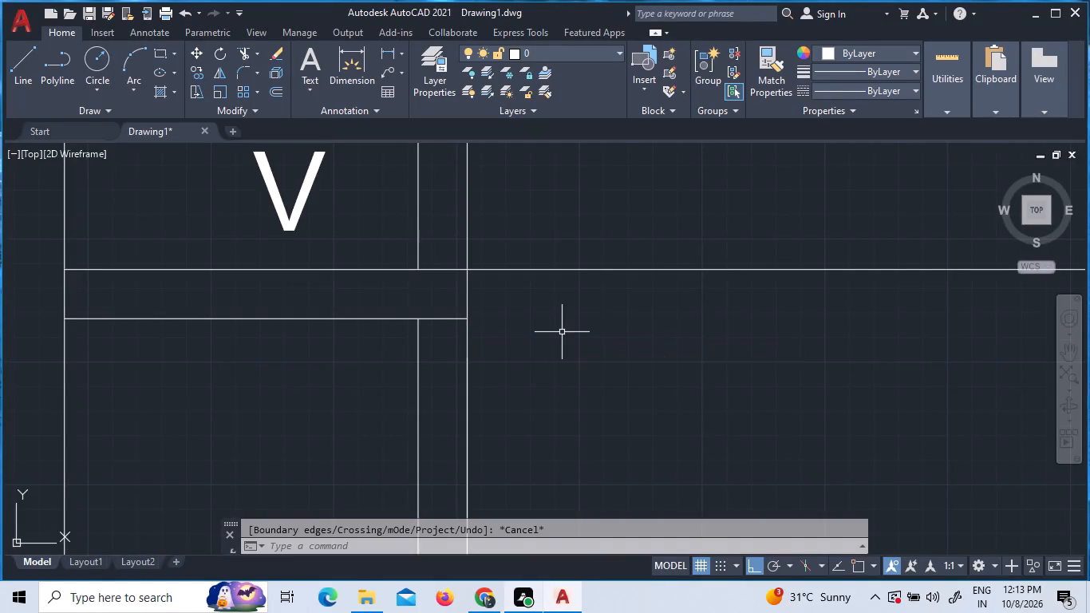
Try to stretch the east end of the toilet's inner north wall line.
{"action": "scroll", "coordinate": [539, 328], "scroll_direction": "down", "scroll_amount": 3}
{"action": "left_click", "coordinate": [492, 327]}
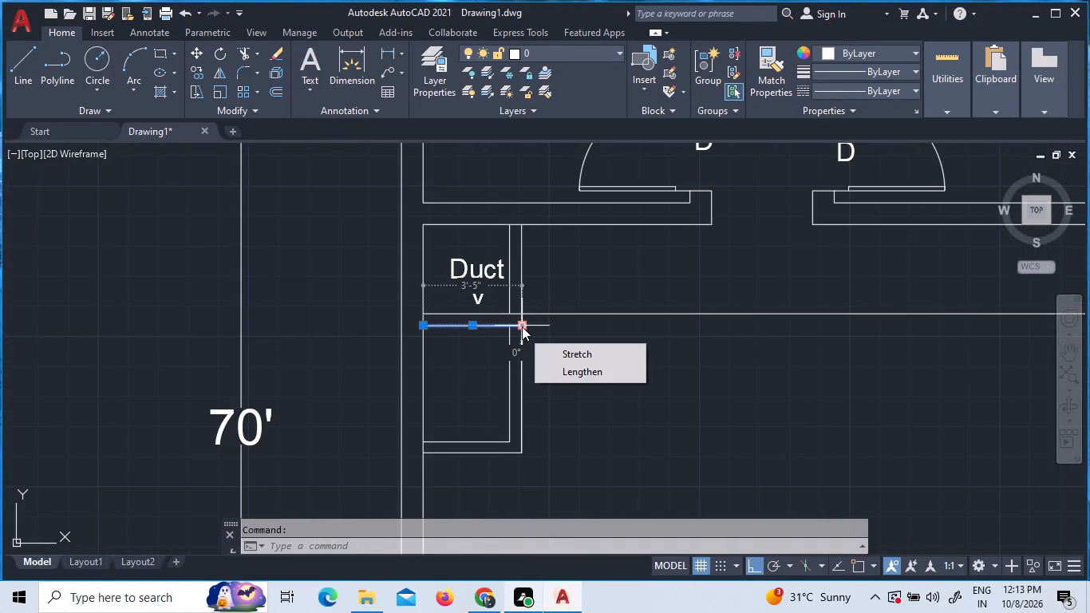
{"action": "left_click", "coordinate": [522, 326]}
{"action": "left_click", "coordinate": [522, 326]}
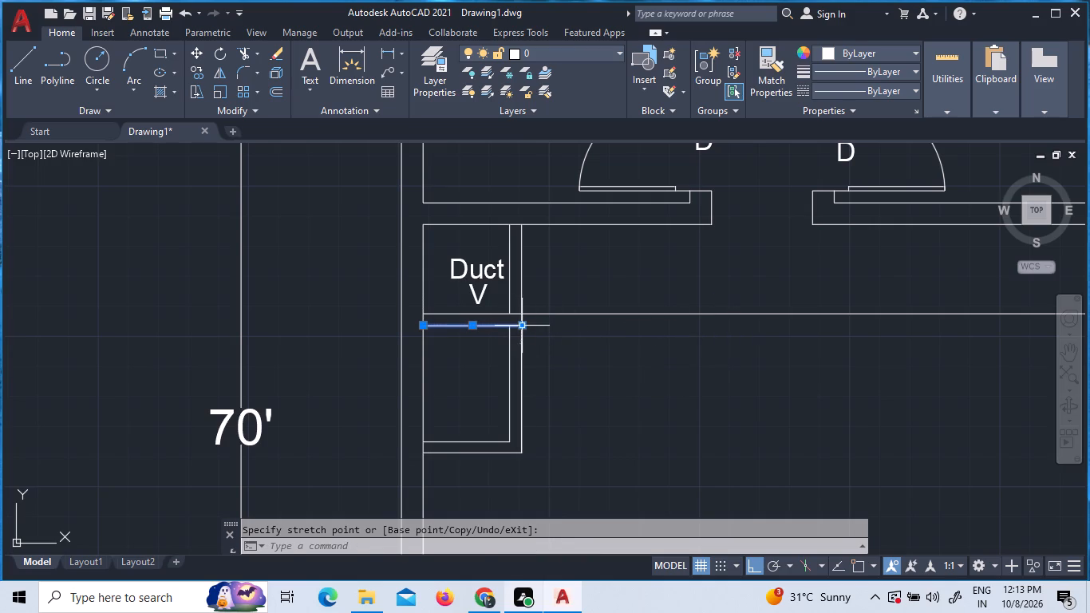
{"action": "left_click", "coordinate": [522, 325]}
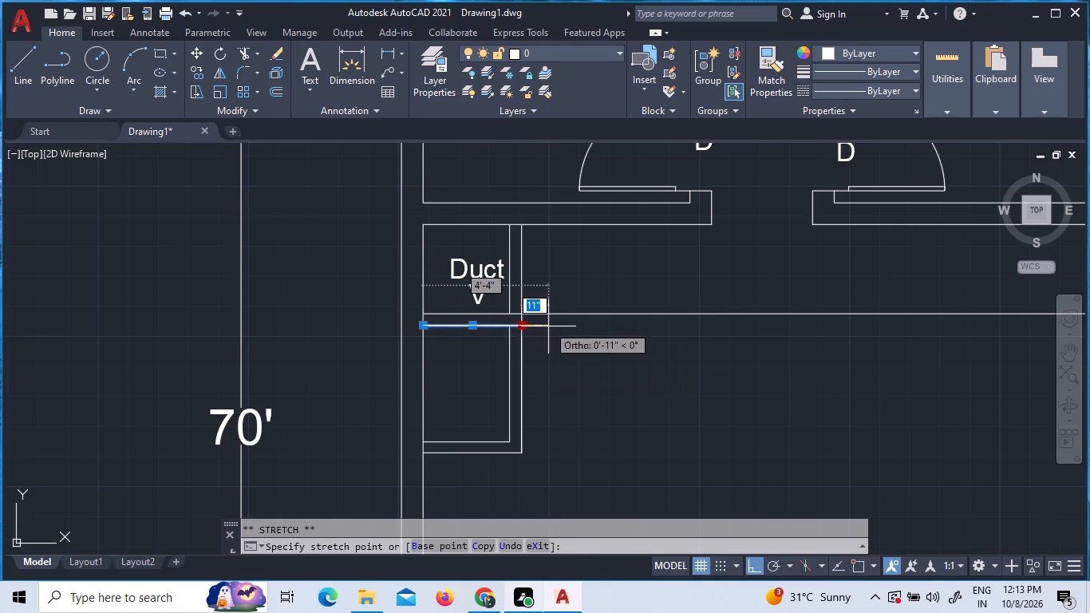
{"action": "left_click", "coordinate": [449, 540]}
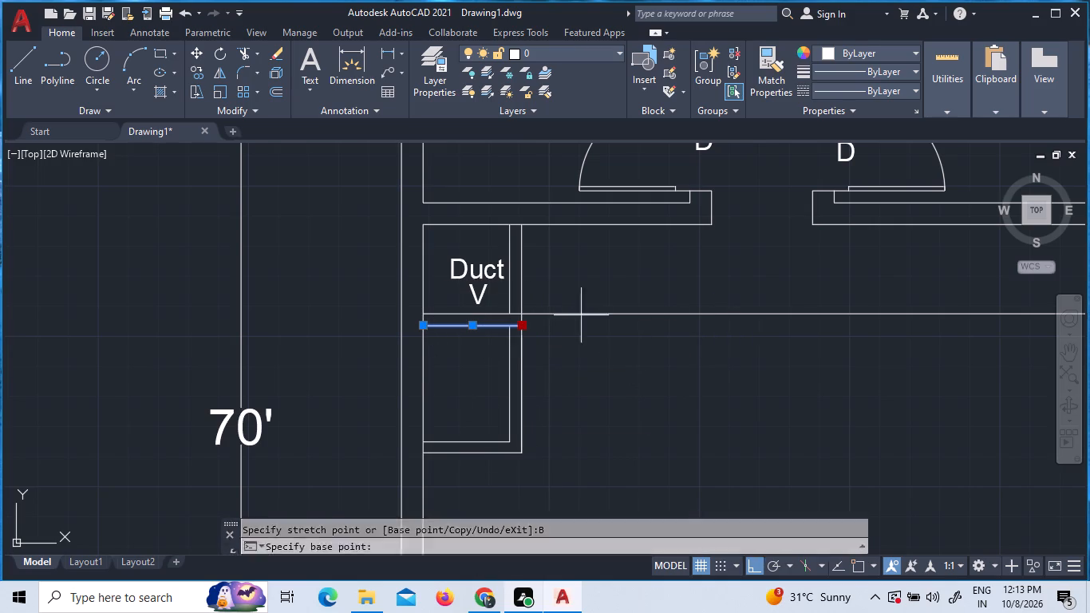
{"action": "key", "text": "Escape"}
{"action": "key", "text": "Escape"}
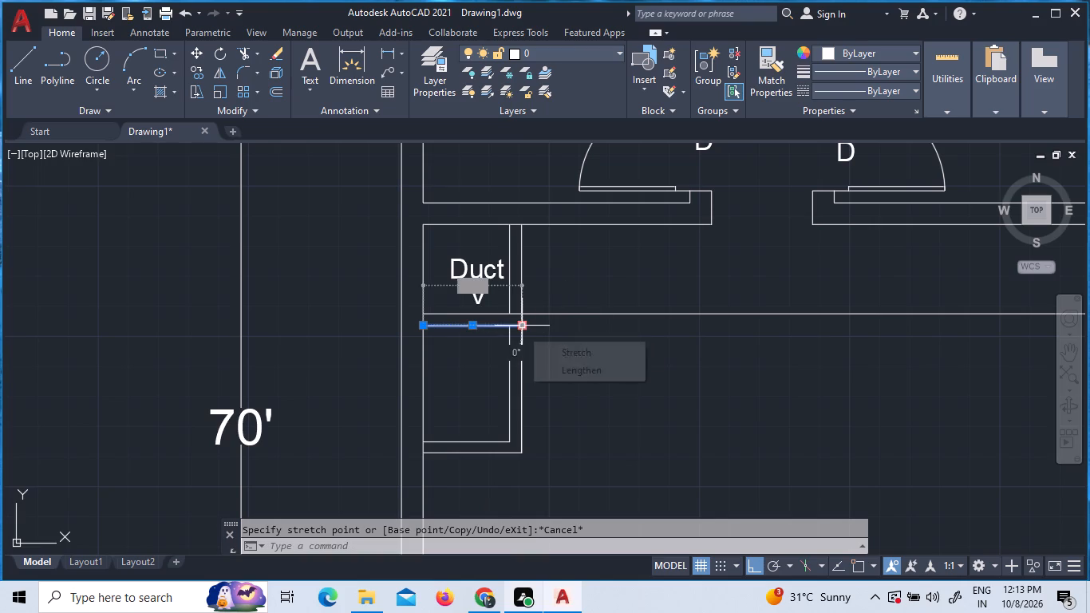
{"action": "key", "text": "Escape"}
Delete the toilet's inner north wall line below the duct.
{"action": "scroll", "coordinate": [574, 375], "scroll_direction": "down", "scroll_amount": 2}
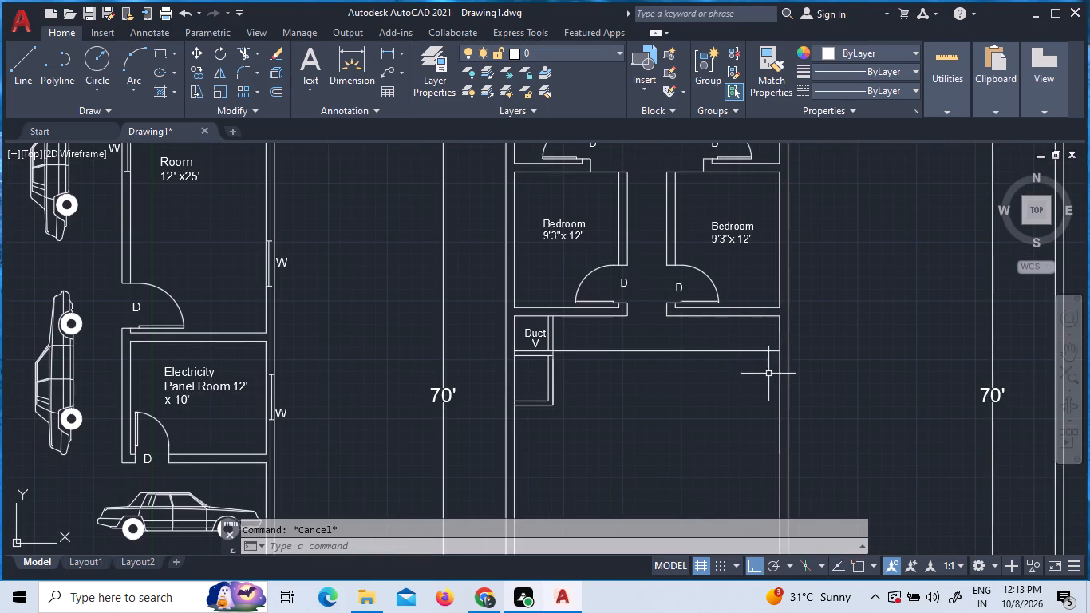
{"action": "scroll", "coordinate": [750, 348], "scroll_direction": "up", "scroll_amount": 4}
{"action": "scroll", "coordinate": [557, 371], "scroll_direction": "down", "scroll_amount": 2}
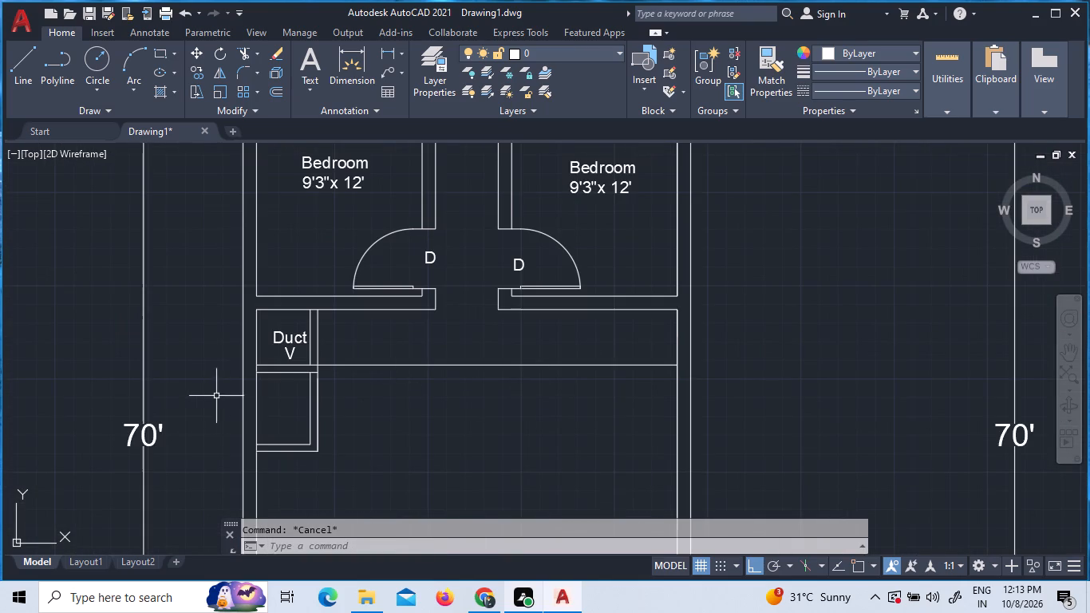
{"action": "left_click", "coordinate": [282, 372]}
{"action": "scroll", "coordinate": [289, 375], "scroll_direction": "up", "scroll_amount": 2}
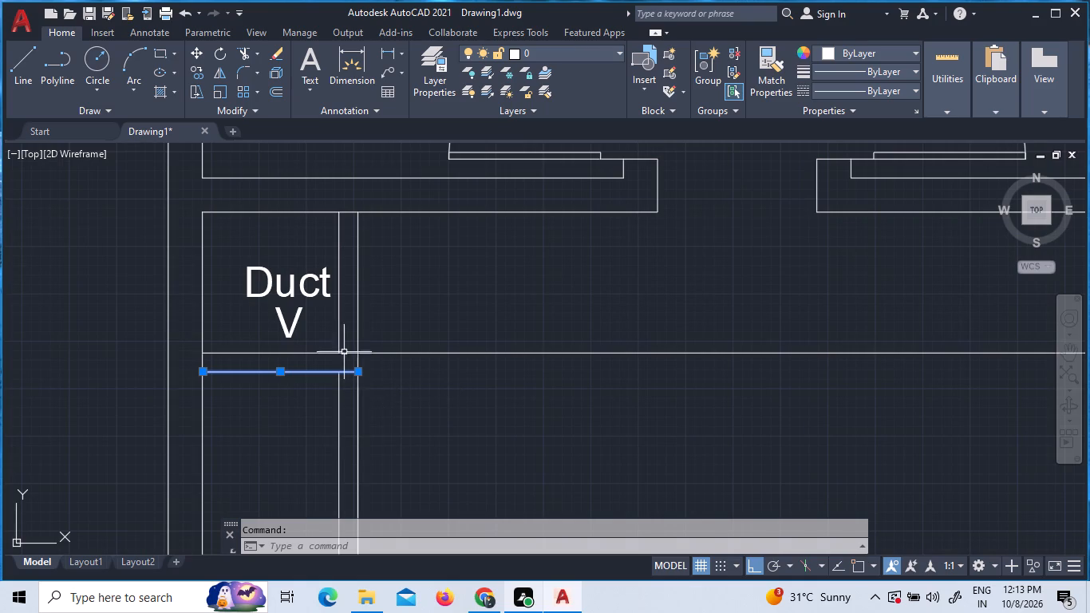
{"action": "key", "text": "0"}
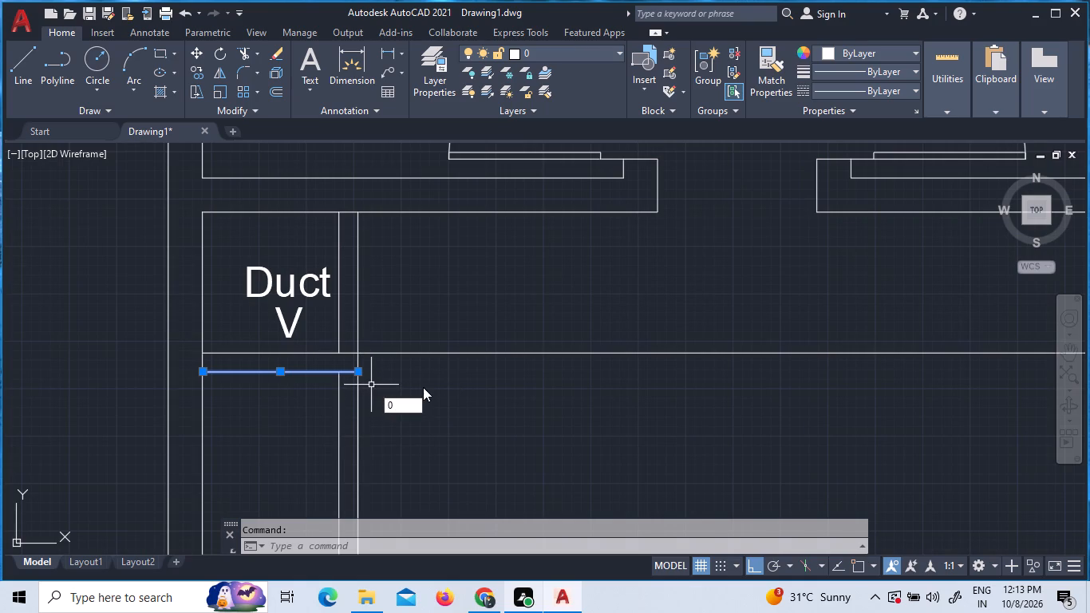
{"action": "key", "text": "BackSpace"}
{"action": "key", "text": "Delete"}
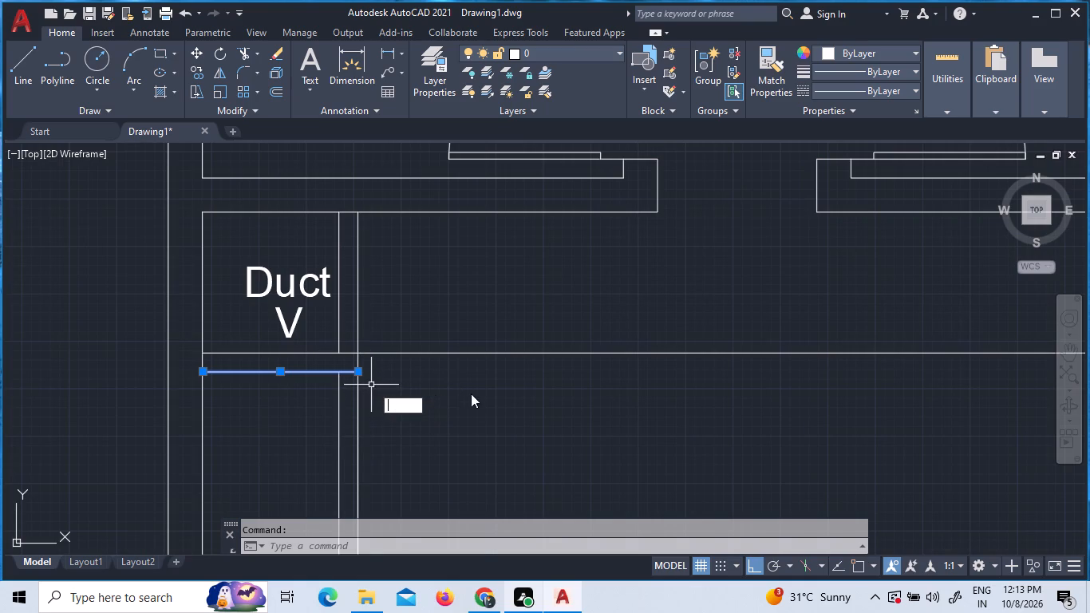
{"action": "left_click", "coordinate": [456, 390]}
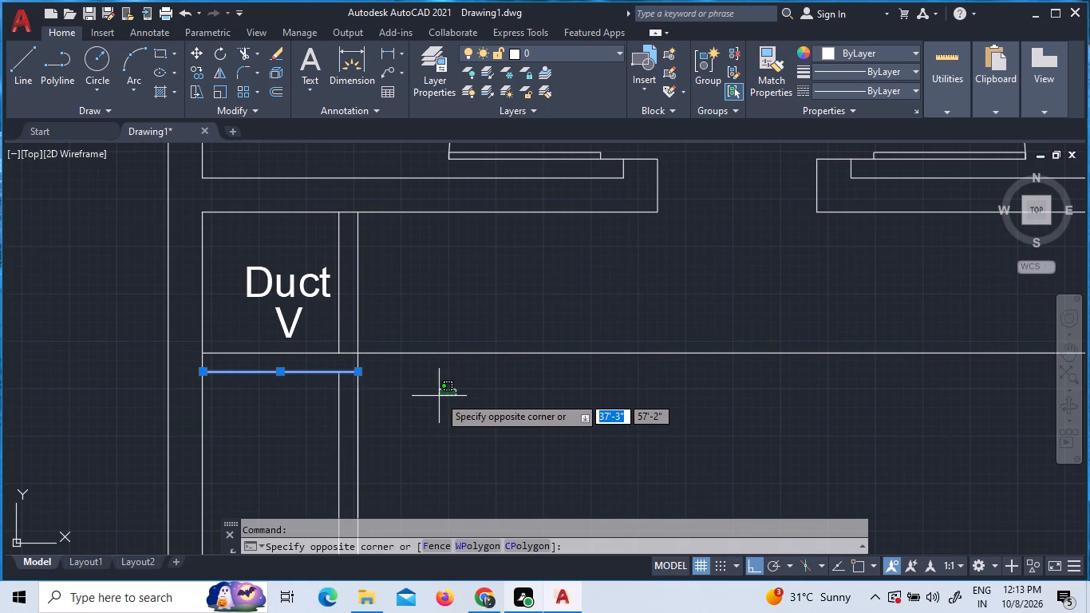
{"action": "key", "text": "Escape"}
{"action": "key", "text": "Escape"}
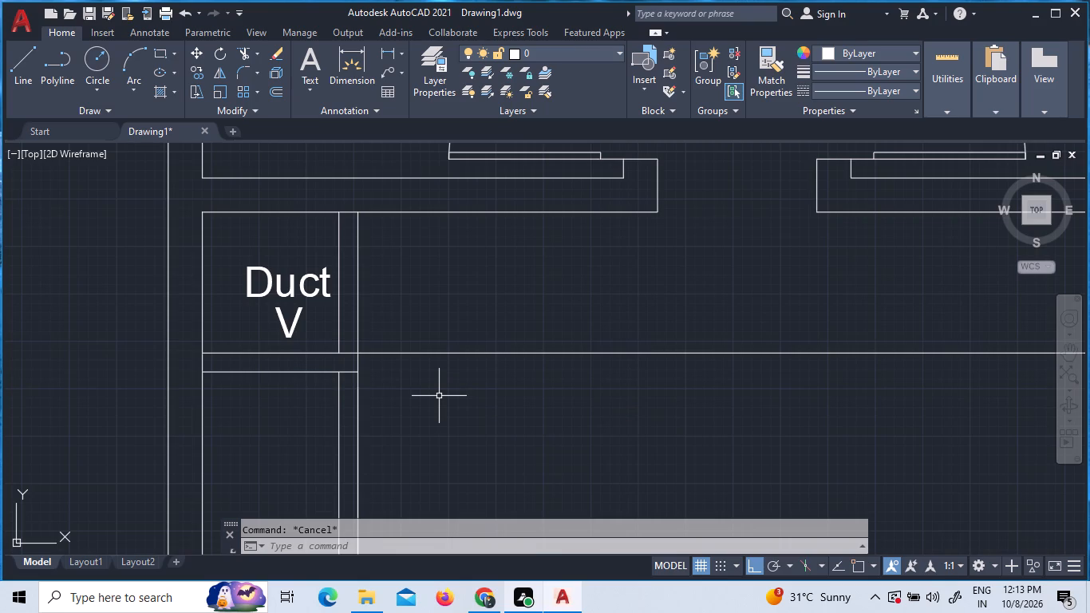
{"action": "left_click", "coordinate": [288, 371]}
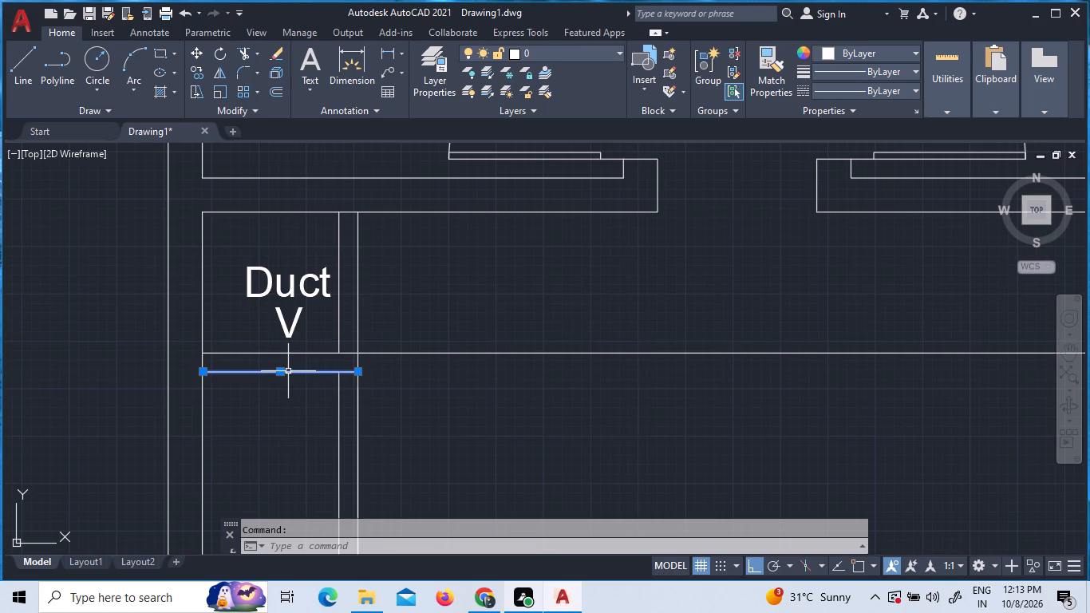
{"action": "key", "text": "Delete"}
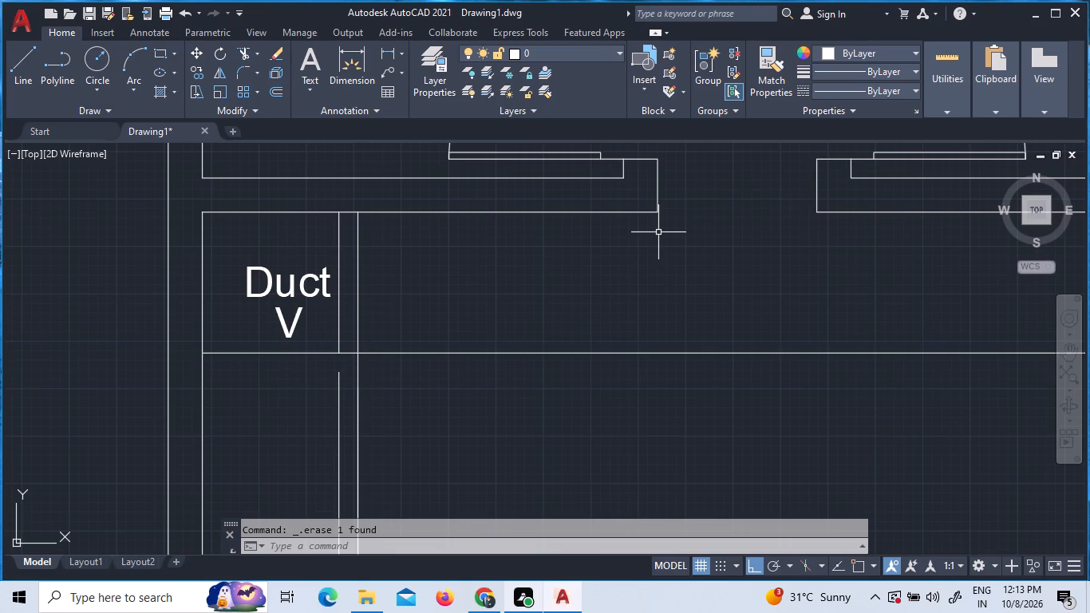
Offset the duct's full-width south wall line 5" to the south.
{"action": "key", "text": "o"}
{"action": "key", "text": "Return"}
{"action": "type", "text": "5\""}
{"action": "key", "text": "Return"}
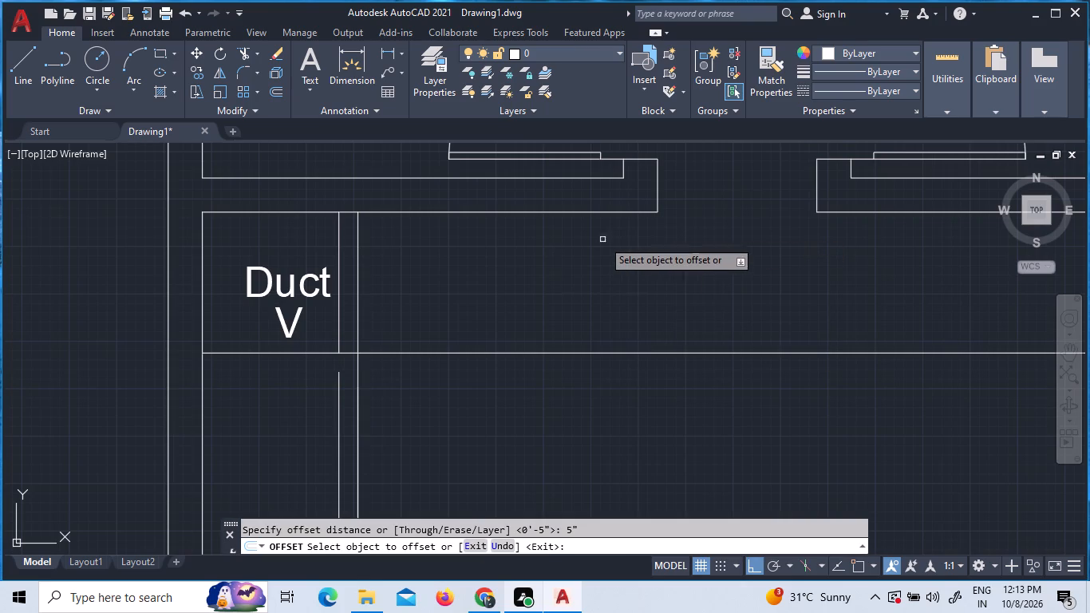
{"action": "left_click", "coordinate": [380, 352]}
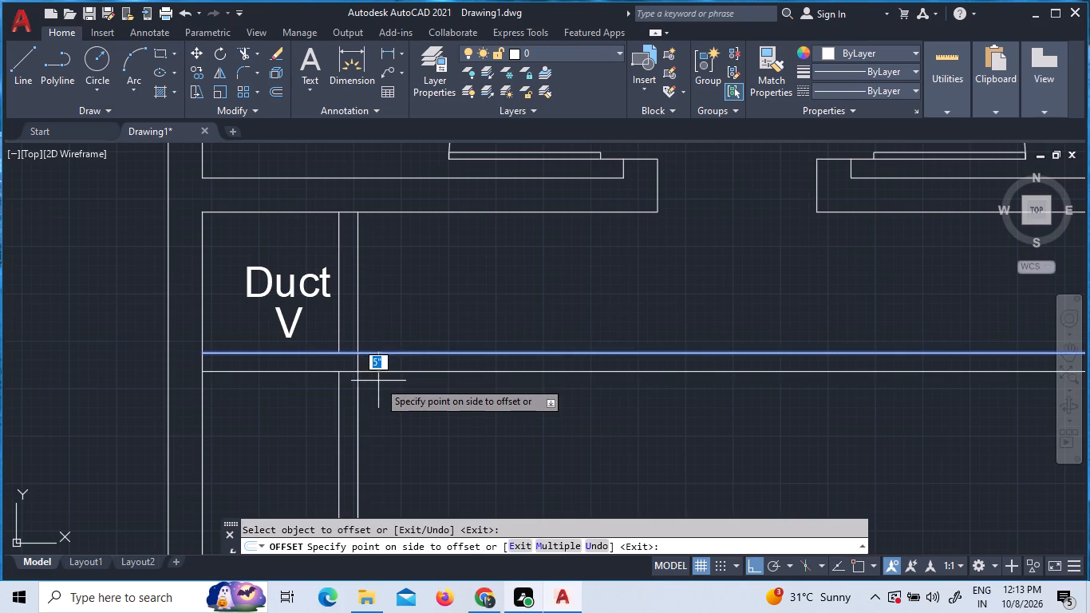
{"action": "left_click", "coordinate": [378, 381]}
{"action": "scroll", "coordinate": [419, 377], "scroll_direction": "down", "scroll_amount": 3}
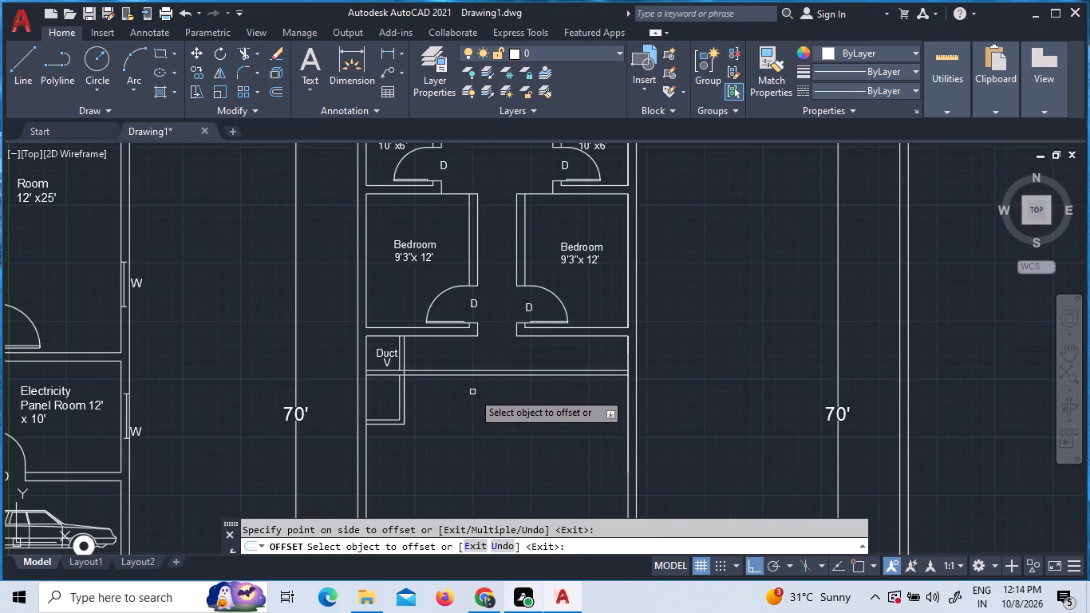
{"action": "scroll", "coordinate": [488, 421], "scroll_direction": "up", "scroll_amount": 1}
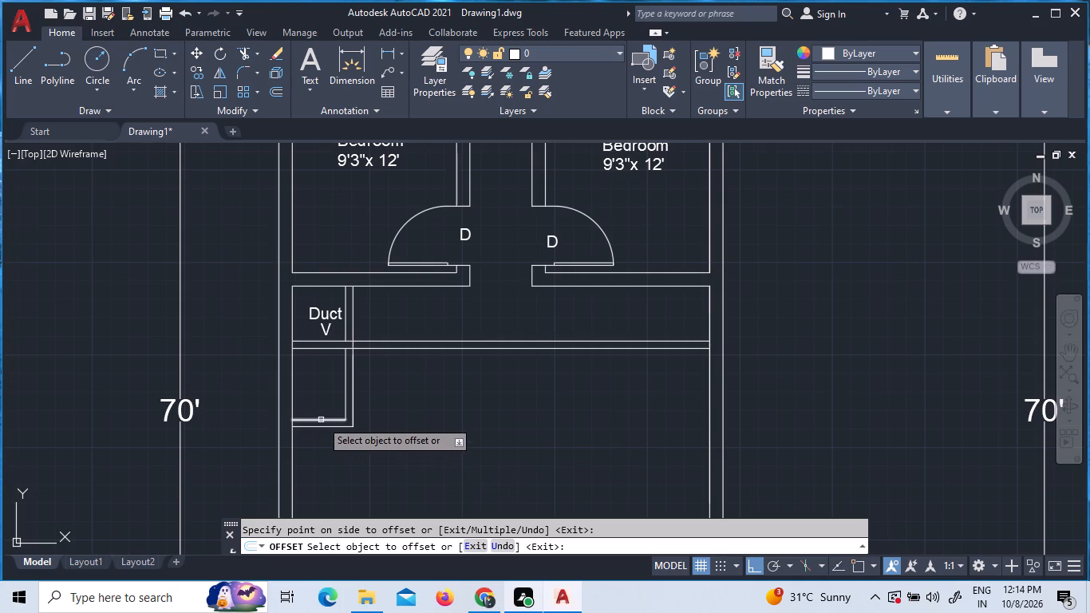
{"action": "key", "text": "Escape"}
Extend the toilet's outer south wall line east to the inner face of the apartment's east outer wall.
{"action": "type", "text": "ex"}
{"action": "key", "text": "space"}
{"action": "key", "text": "space"}
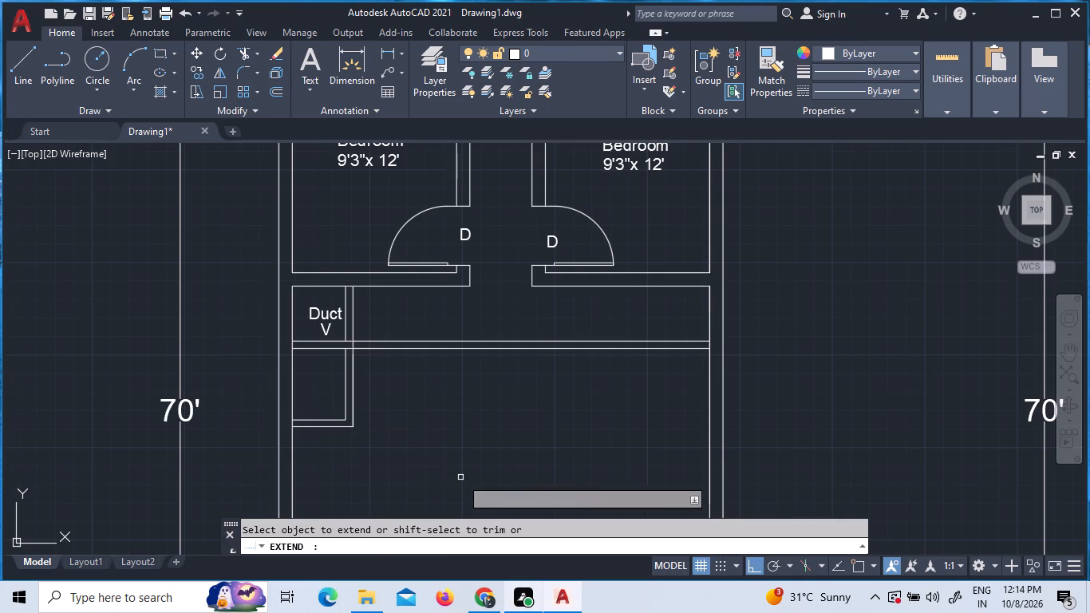
{"action": "left_click", "coordinate": [331, 422]}
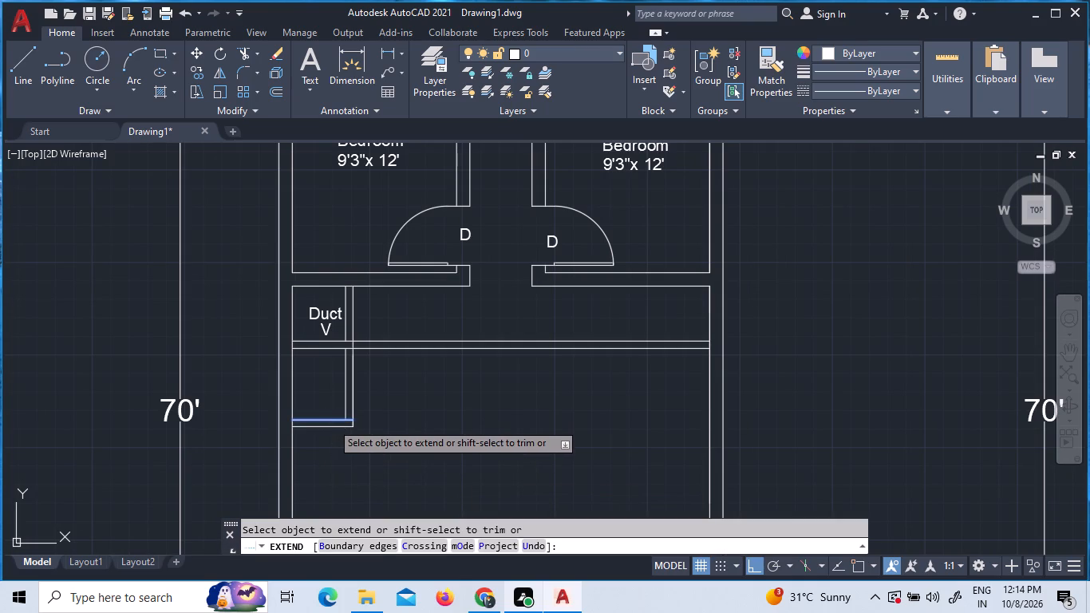
{"action": "scroll", "coordinate": [344, 427], "scroll_direction": "up", "scroll_amount": 4}
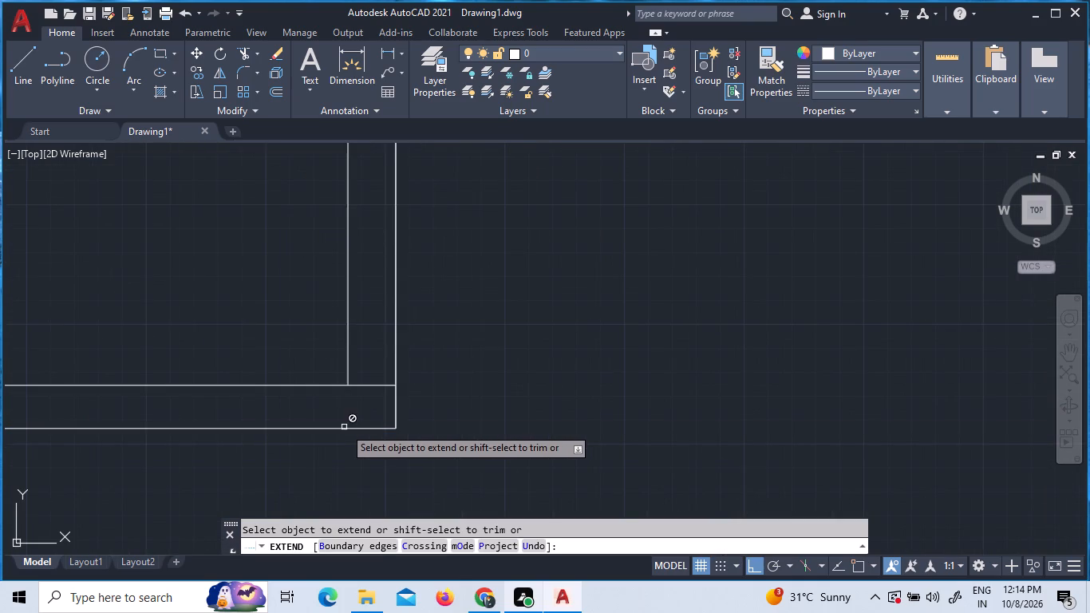
{"action": "scroll", "coordinate": [382, 428], "scroll_direction": "down", "scroll_amount": 1}
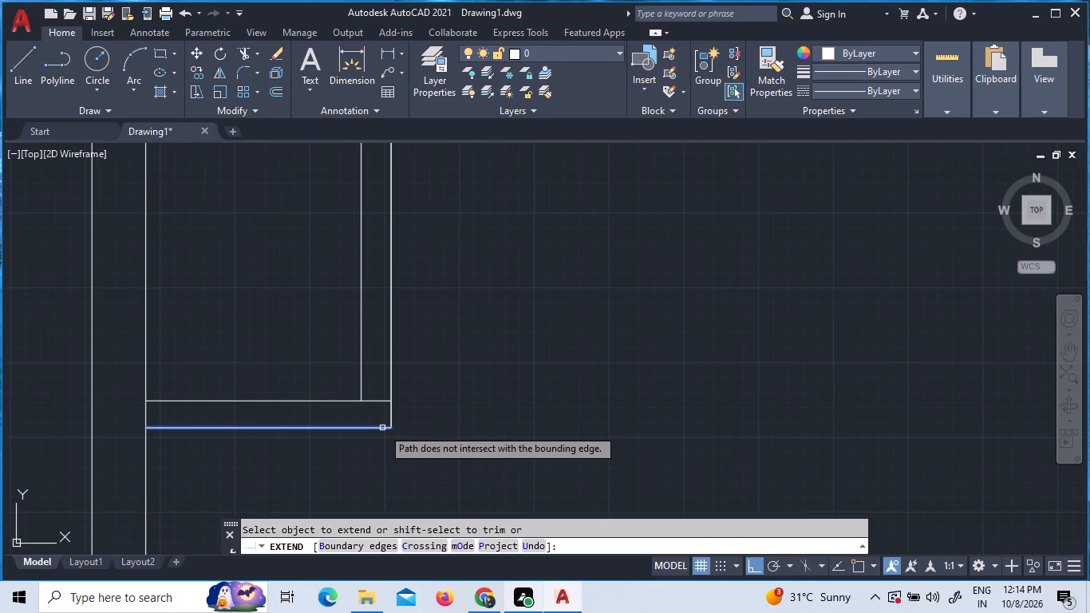
{"action": "scroll", "coordinate": [381, 445], "scroll_direction": "down", "scroll_amount": 3}
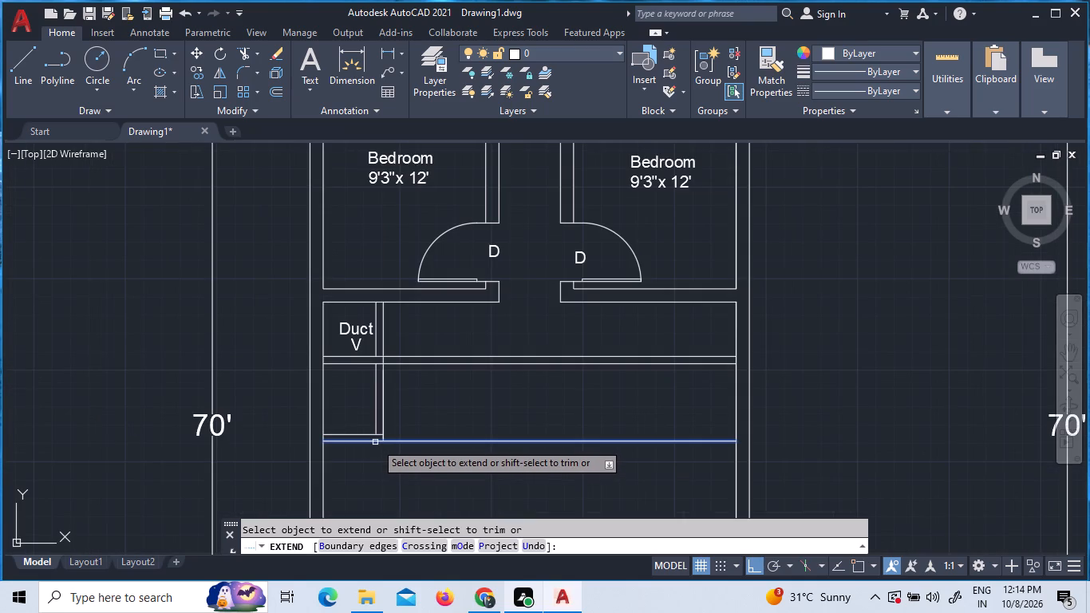
{"action": "left_click", "coordinate": [375, 442]}
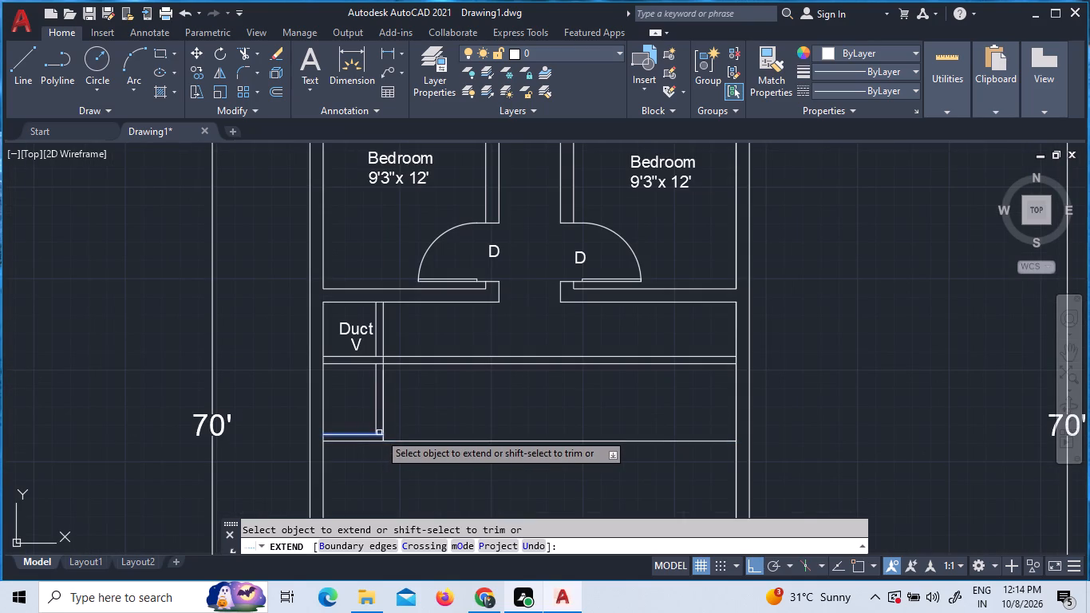
{"action": "scroll", "coordinate": [377, 440], "scroll_direction": "up", "scroll_amount": 2}
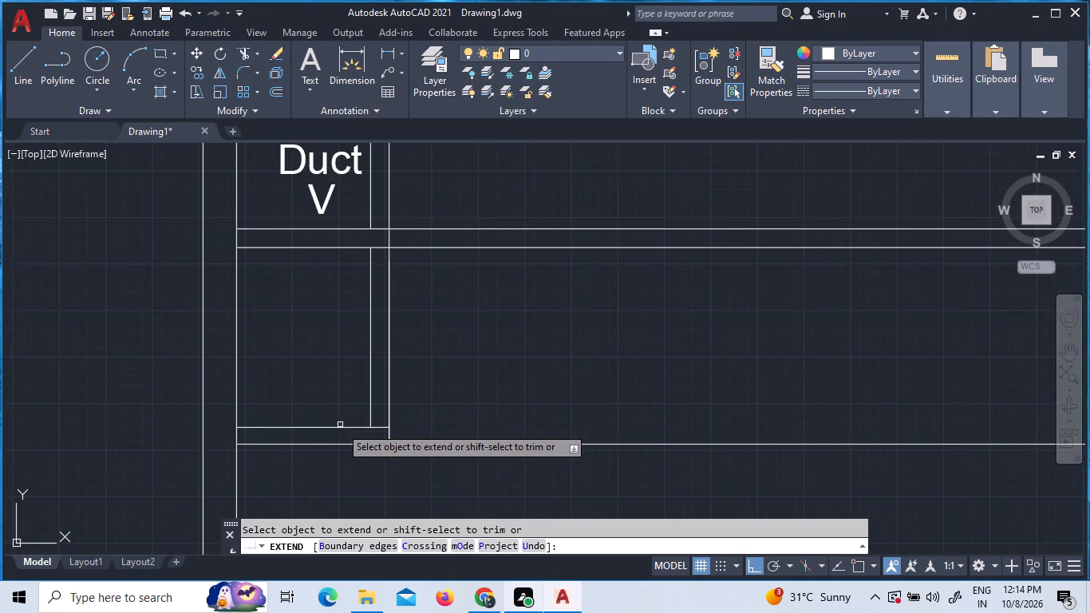
{"action": "key", "text": "Escape"}
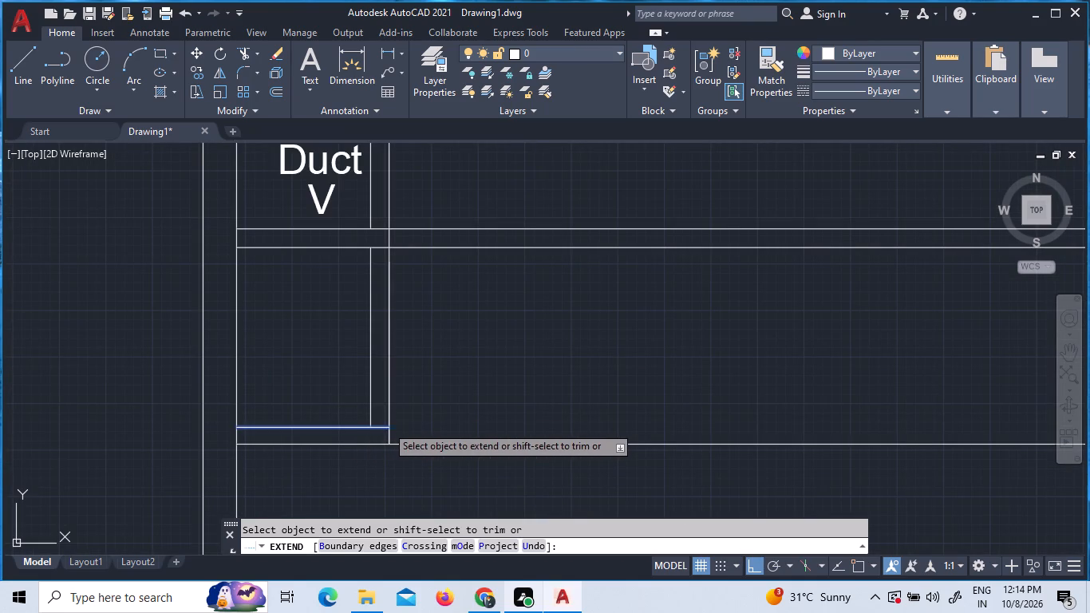
Delete the toilet's short inner south wall line.
{"action": "left_click", "coordinate": [382, 429]}
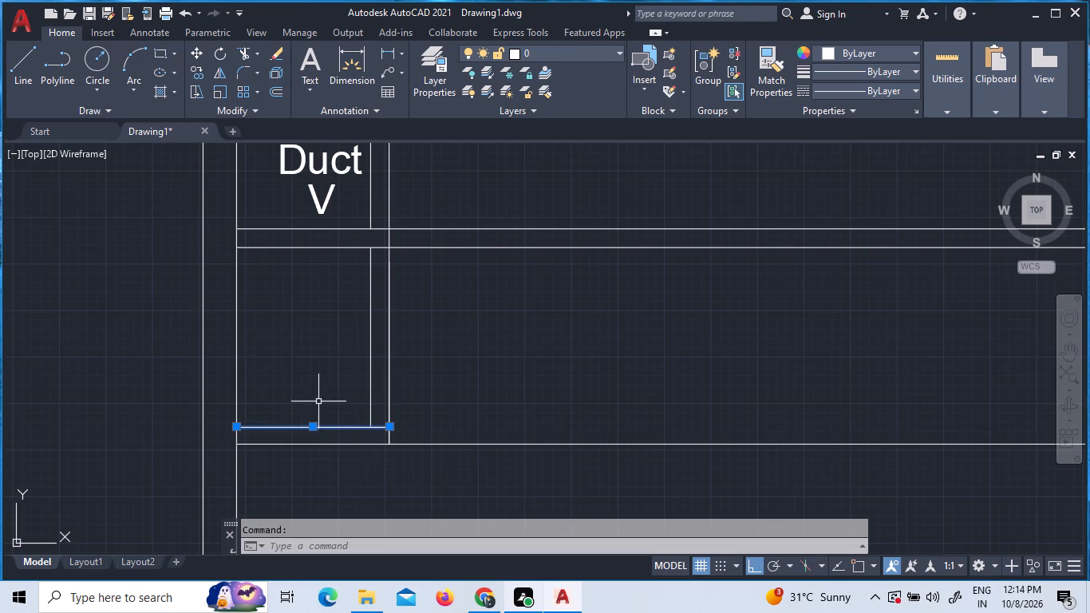
{"action": "key", "text": "Delete"}
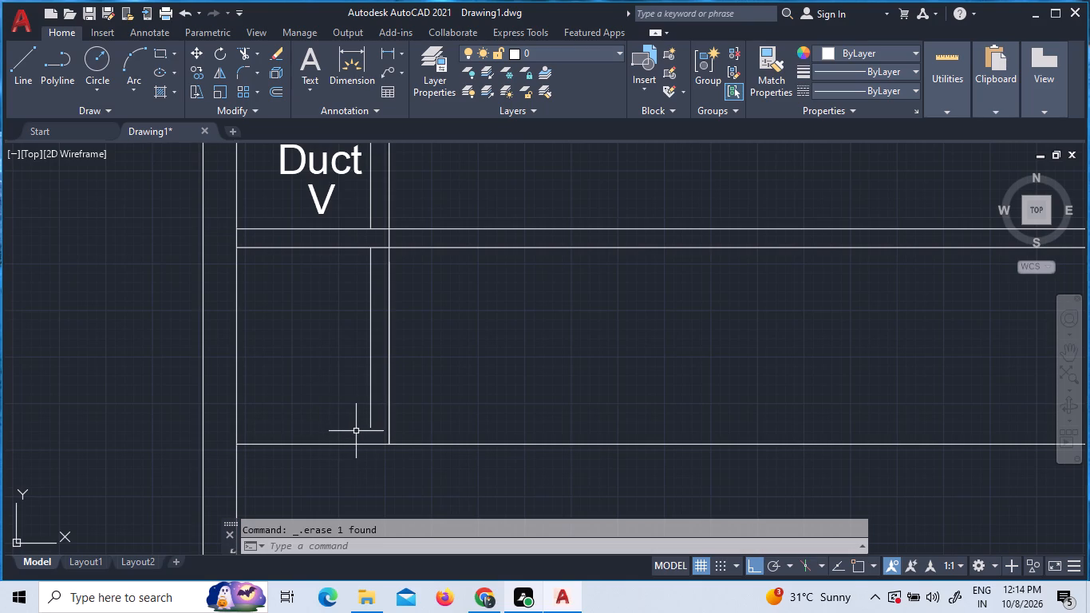
Offset the toilet's full-width south wall line 5" to the north.
{"action": "key", "text": "o"}
{"action": "key", "text": "Return"}
{"action": "type", "text": "5\""}
{"action": "key", "text": "Return"}
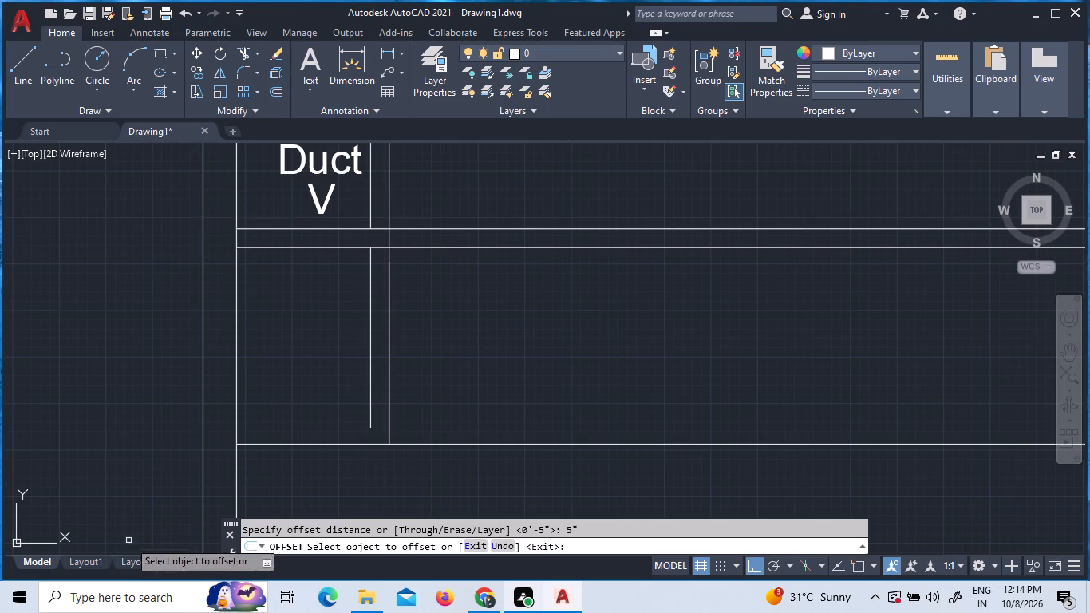
{"action": "left_click", "coordinate": [340, 445]}
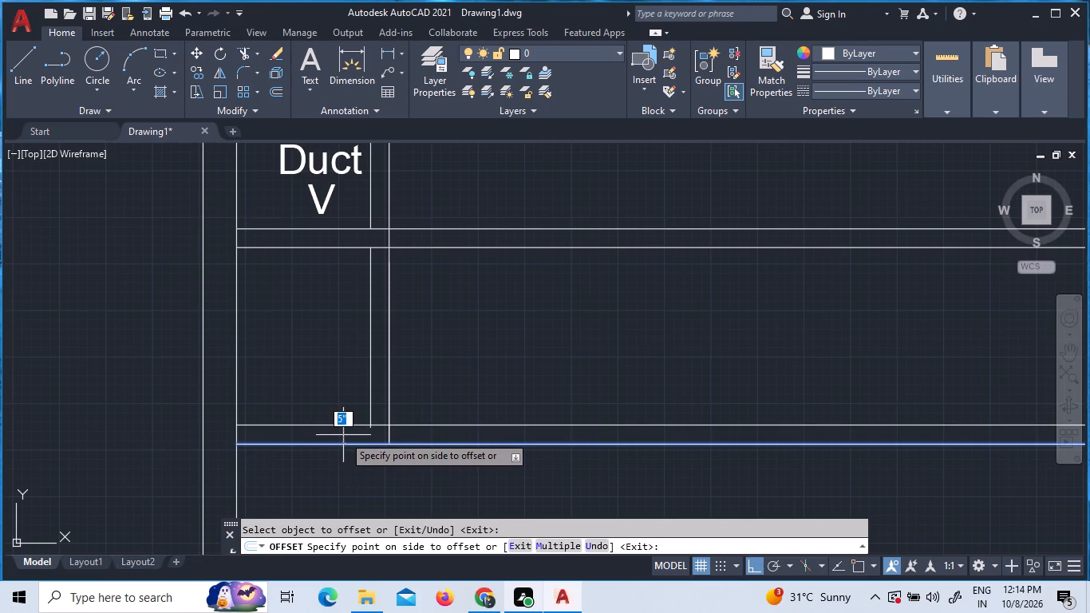
{"action": "left_click", "coordinate": [345, 436]}
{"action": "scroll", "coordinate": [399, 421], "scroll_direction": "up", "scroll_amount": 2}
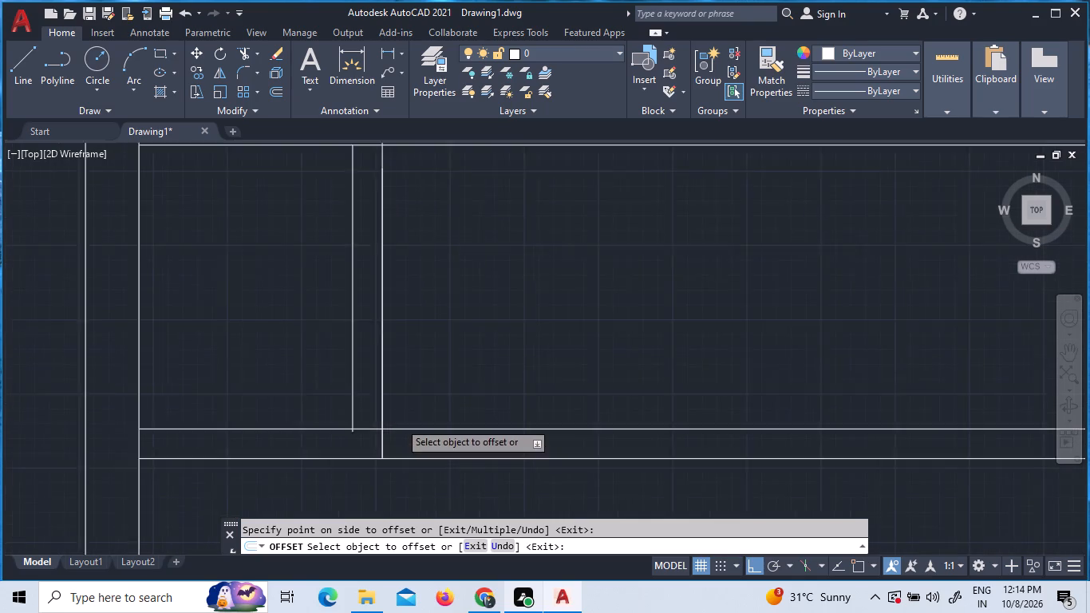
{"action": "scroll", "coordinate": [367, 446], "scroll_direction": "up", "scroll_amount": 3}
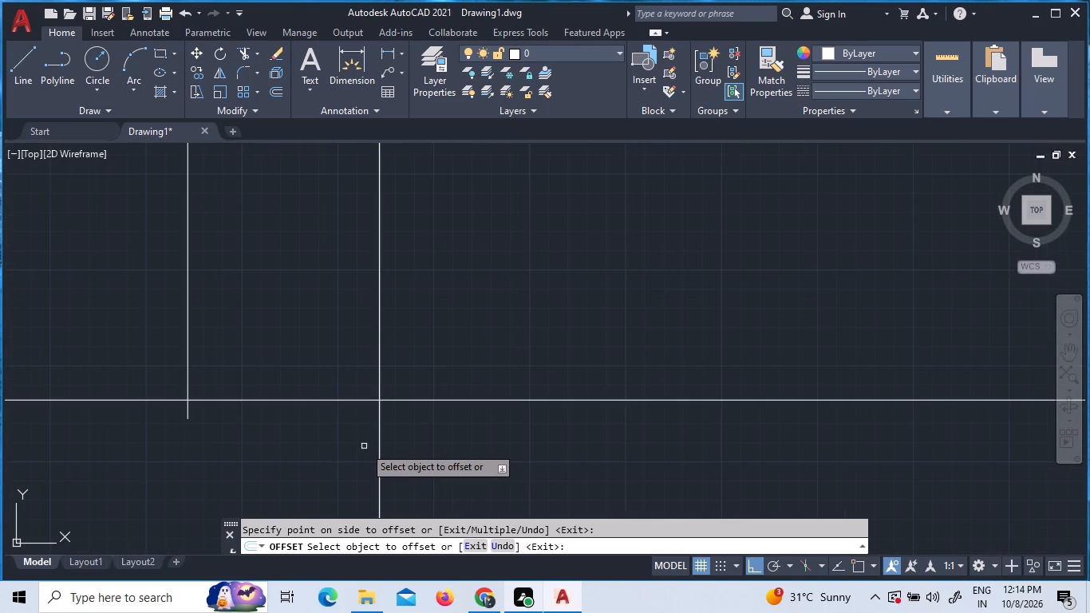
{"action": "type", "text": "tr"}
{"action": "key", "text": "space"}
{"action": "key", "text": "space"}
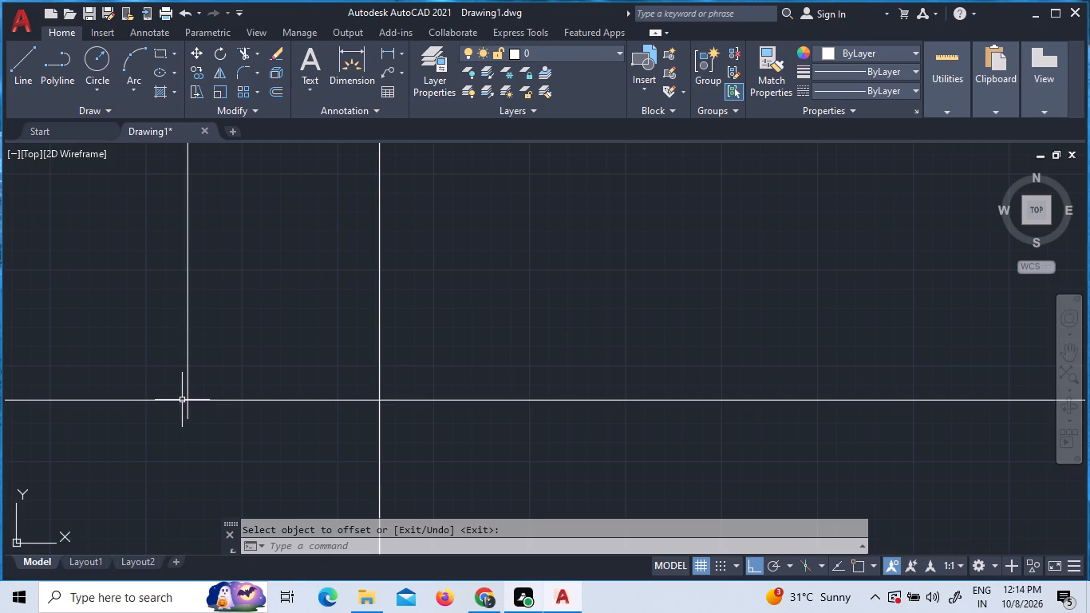
Turn on object snap.
{"action": "left_click", "coordinate": [863, 566]}
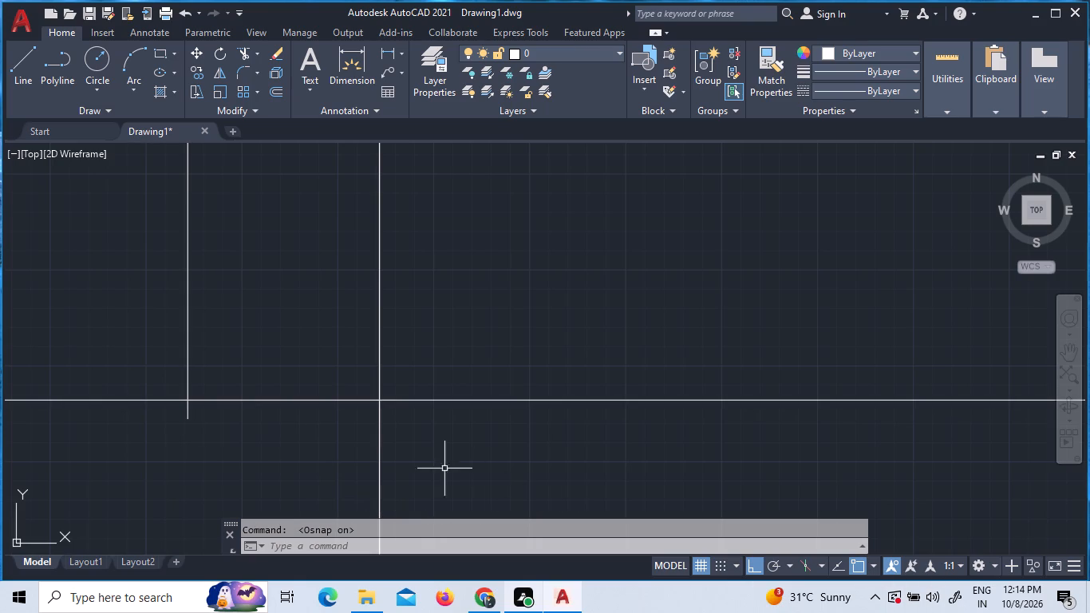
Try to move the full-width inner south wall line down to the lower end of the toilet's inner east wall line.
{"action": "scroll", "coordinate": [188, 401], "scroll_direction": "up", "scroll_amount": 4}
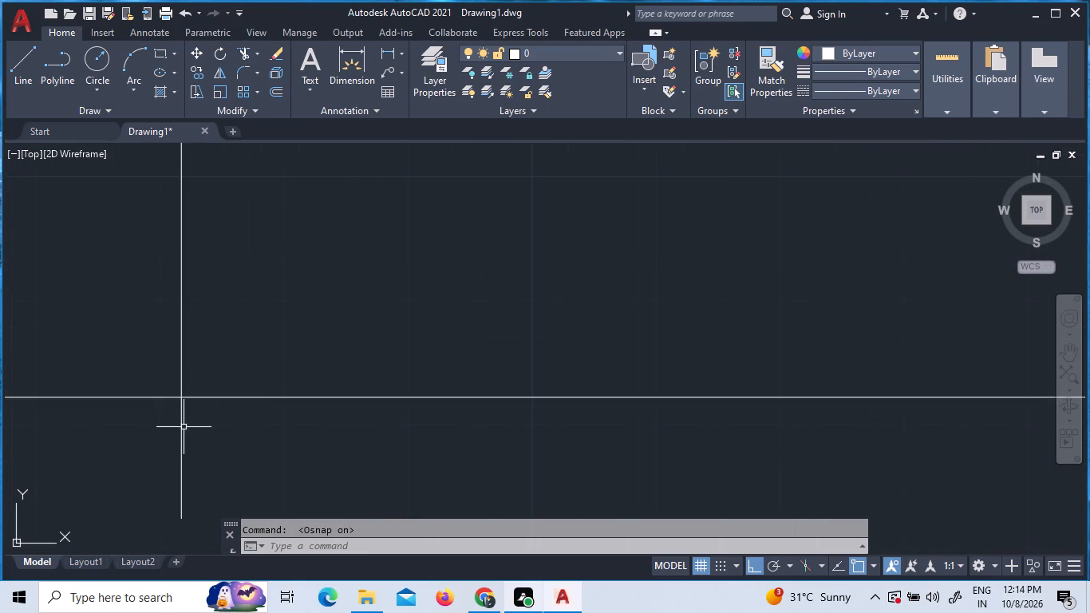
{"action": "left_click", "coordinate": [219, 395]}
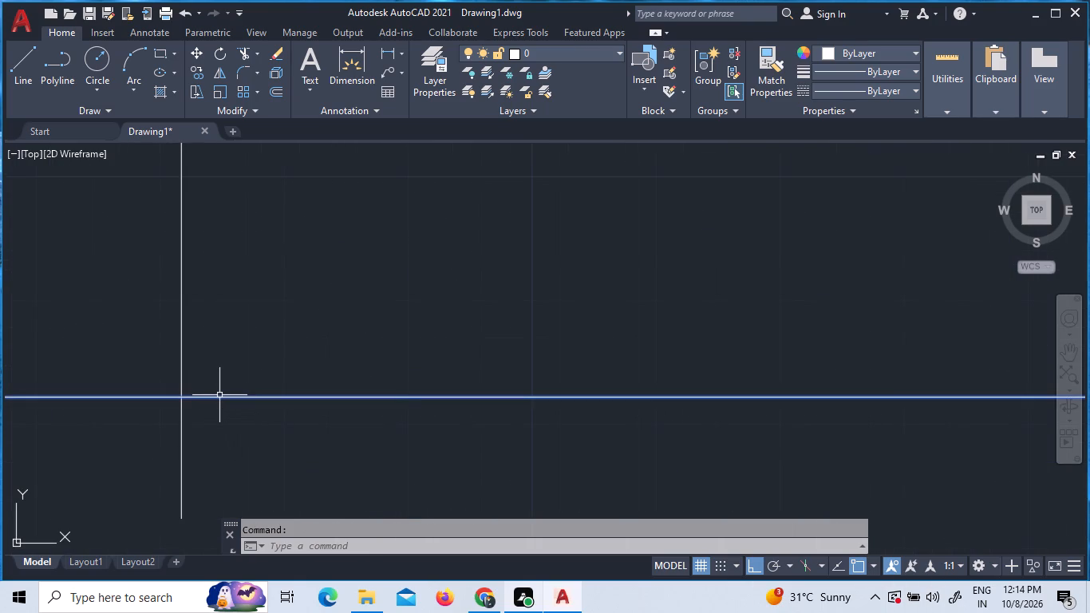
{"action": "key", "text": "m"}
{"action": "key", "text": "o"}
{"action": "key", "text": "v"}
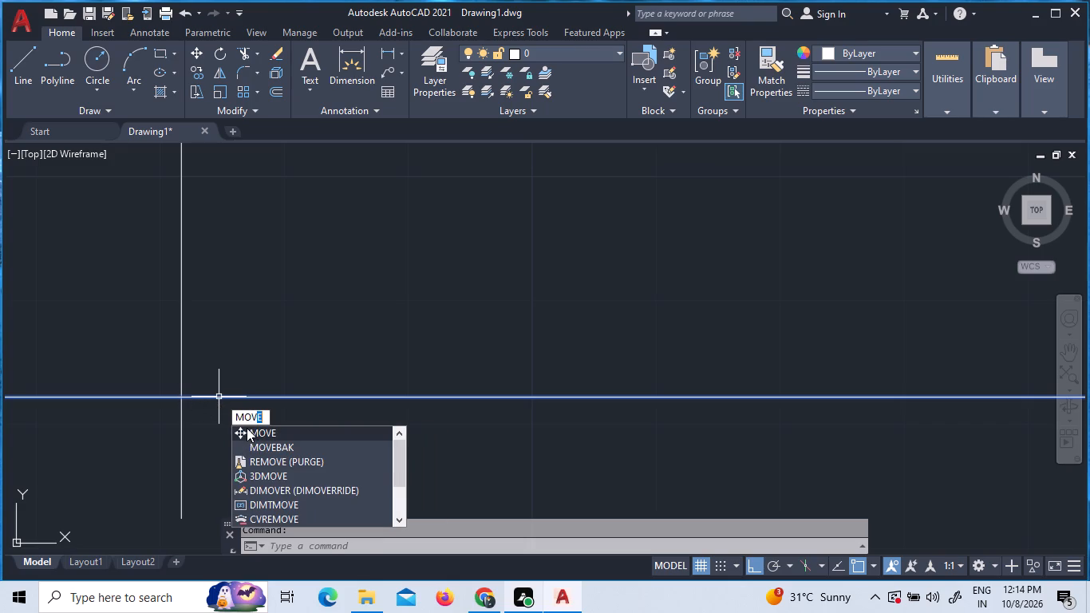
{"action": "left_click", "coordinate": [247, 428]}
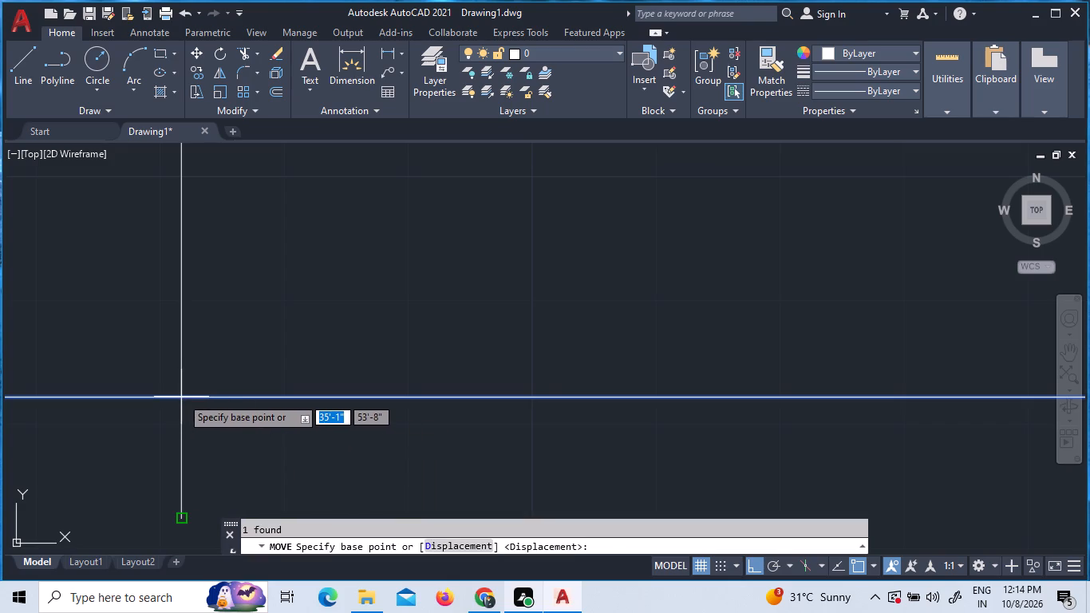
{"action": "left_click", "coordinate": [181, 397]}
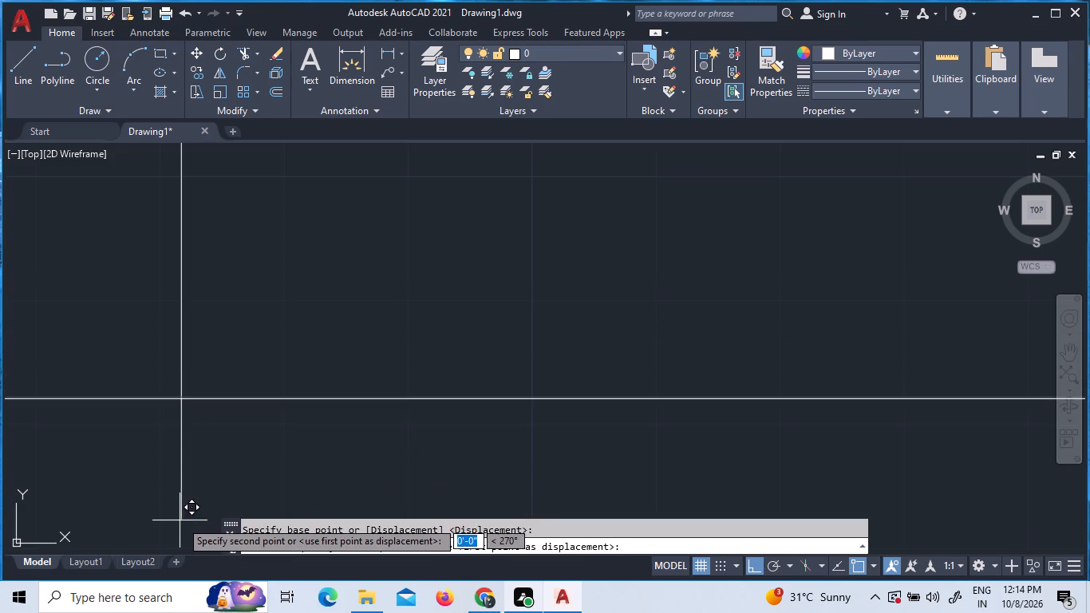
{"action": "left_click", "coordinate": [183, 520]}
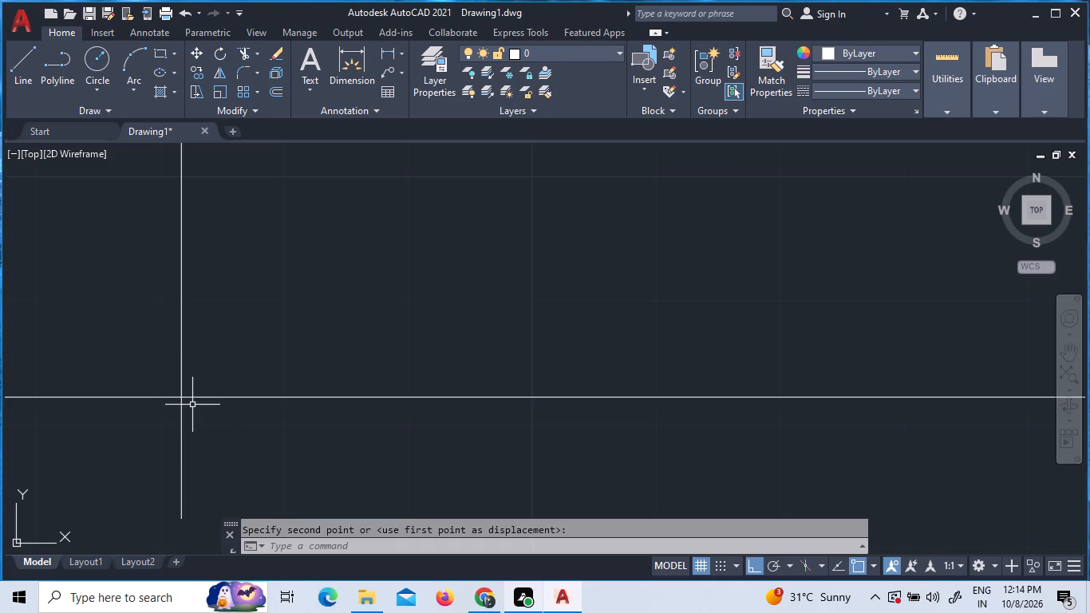
Move the full-width inner south wall line from its crossing with the toilet's inner east wall line down to that line's lower end.
{"action": "left_click", "coordinate": [190, 396]}
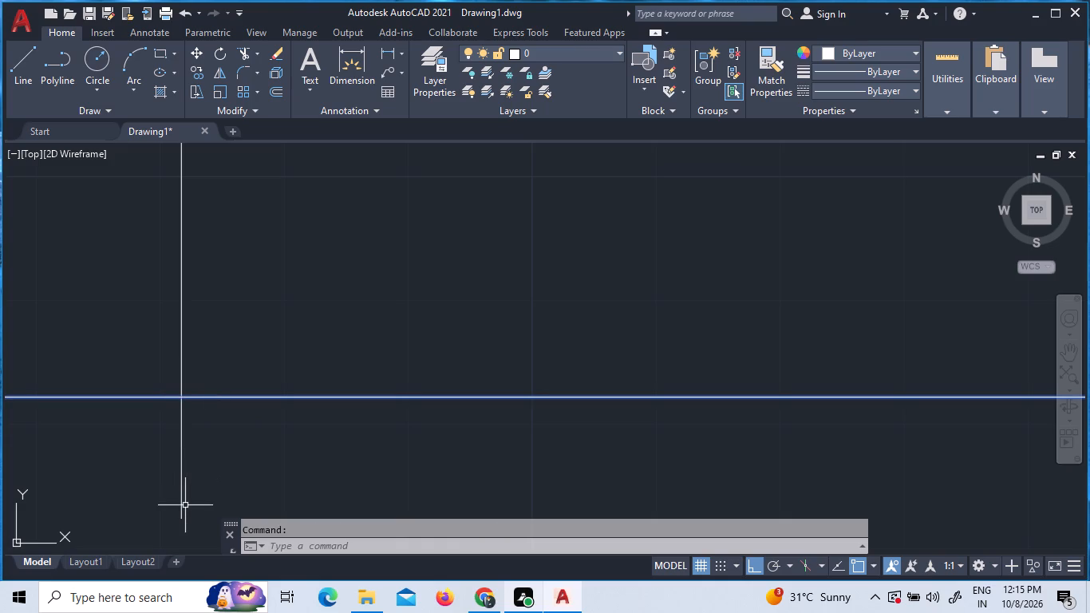
{"action": "key", "text": "m"}
{"action": "key", "text": "o"}
{"action": "key", "text": "v"}
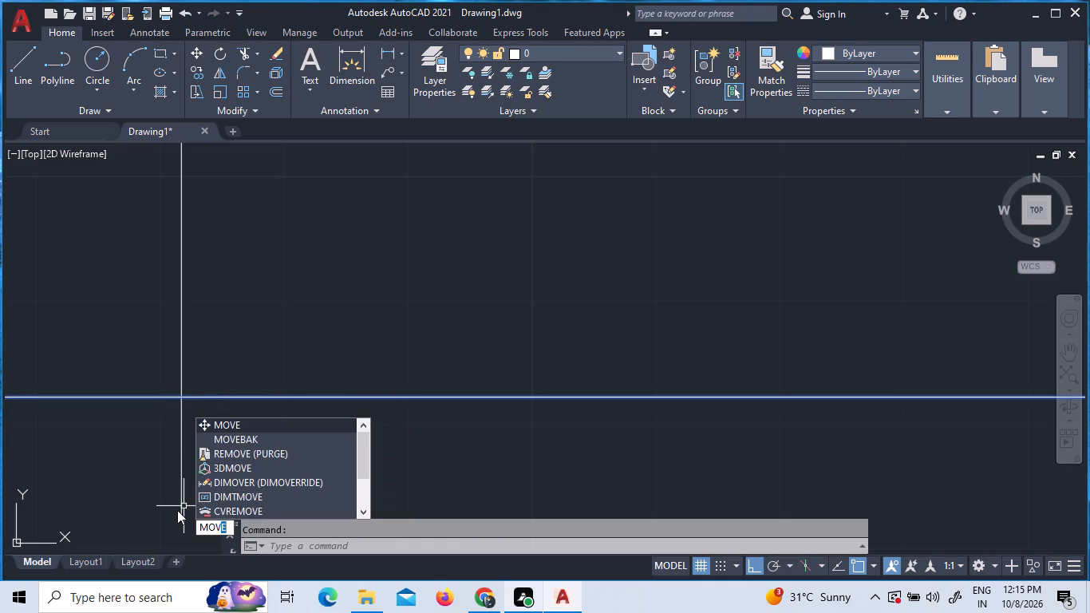
{"action": "key", "text": "e"}
{"action": "key", "text": "space"}
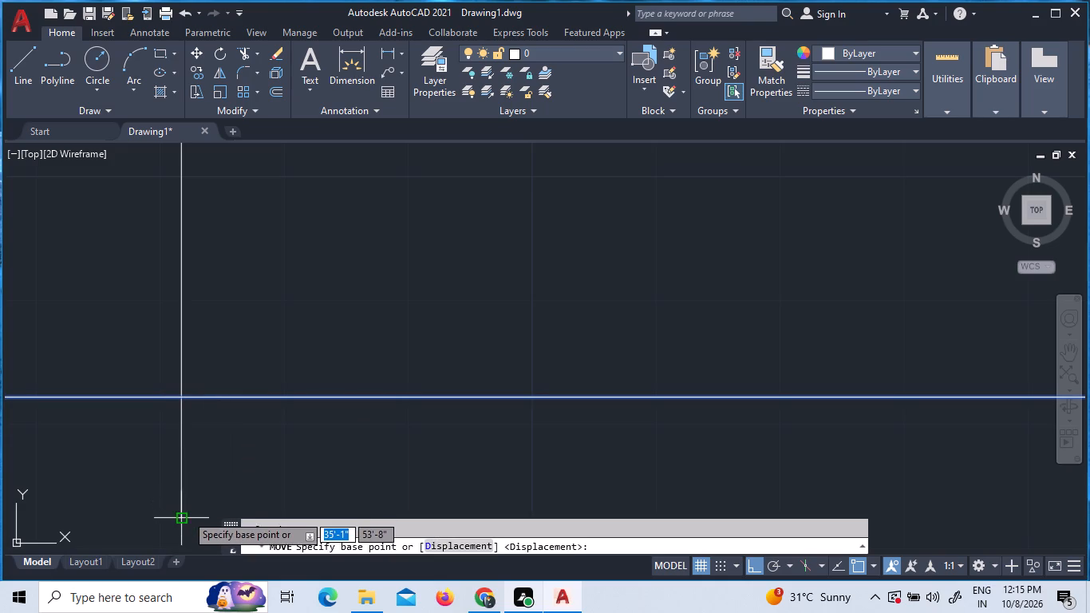
{"action": "left_click", "coordinate": [181, 399]}
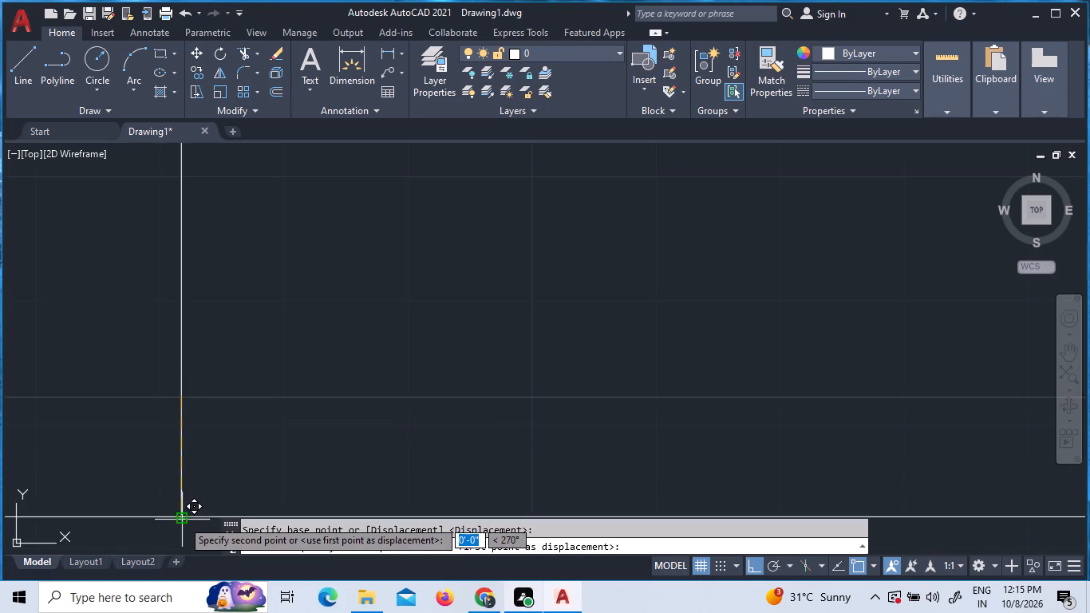
{"action": "left_click", "coordinate": [182, 520]}
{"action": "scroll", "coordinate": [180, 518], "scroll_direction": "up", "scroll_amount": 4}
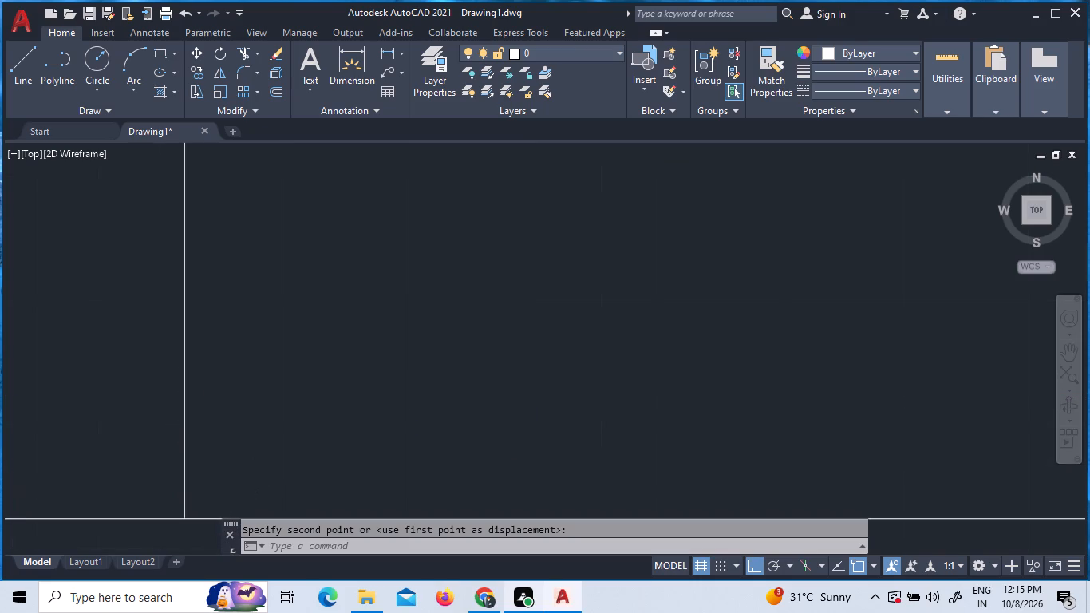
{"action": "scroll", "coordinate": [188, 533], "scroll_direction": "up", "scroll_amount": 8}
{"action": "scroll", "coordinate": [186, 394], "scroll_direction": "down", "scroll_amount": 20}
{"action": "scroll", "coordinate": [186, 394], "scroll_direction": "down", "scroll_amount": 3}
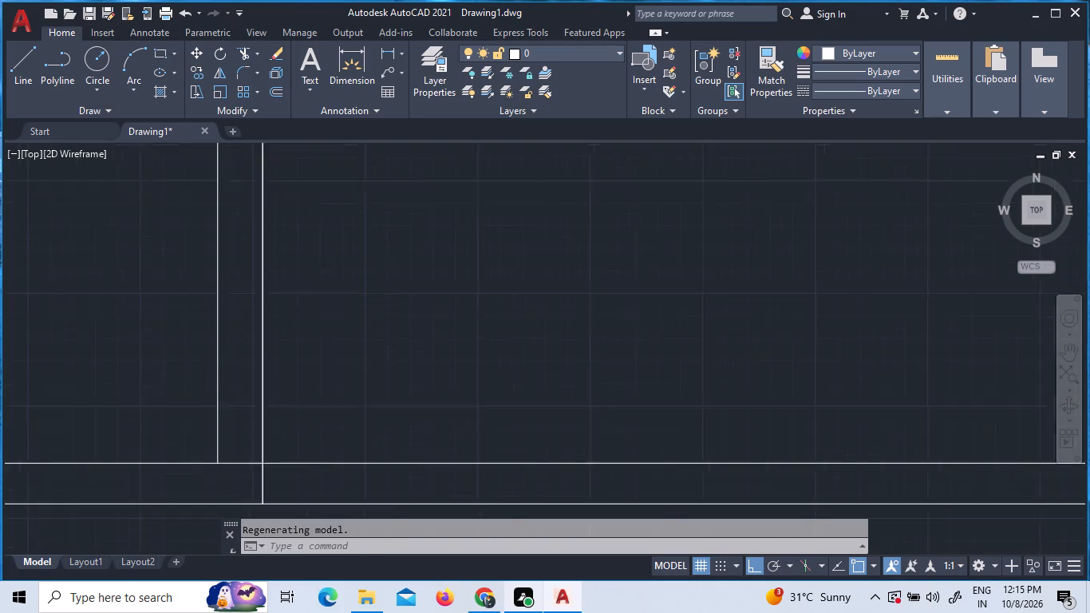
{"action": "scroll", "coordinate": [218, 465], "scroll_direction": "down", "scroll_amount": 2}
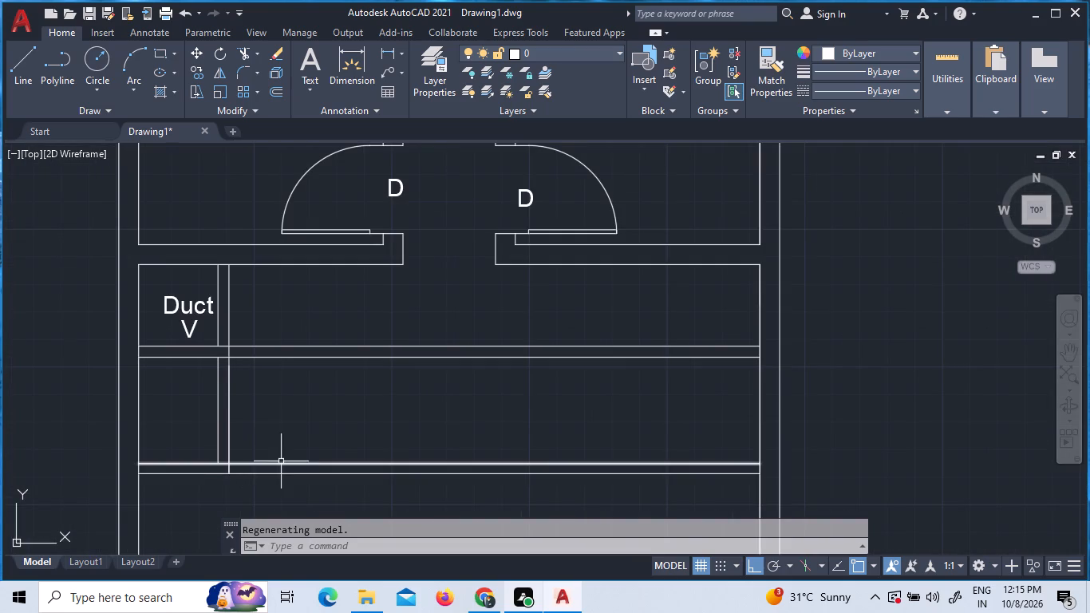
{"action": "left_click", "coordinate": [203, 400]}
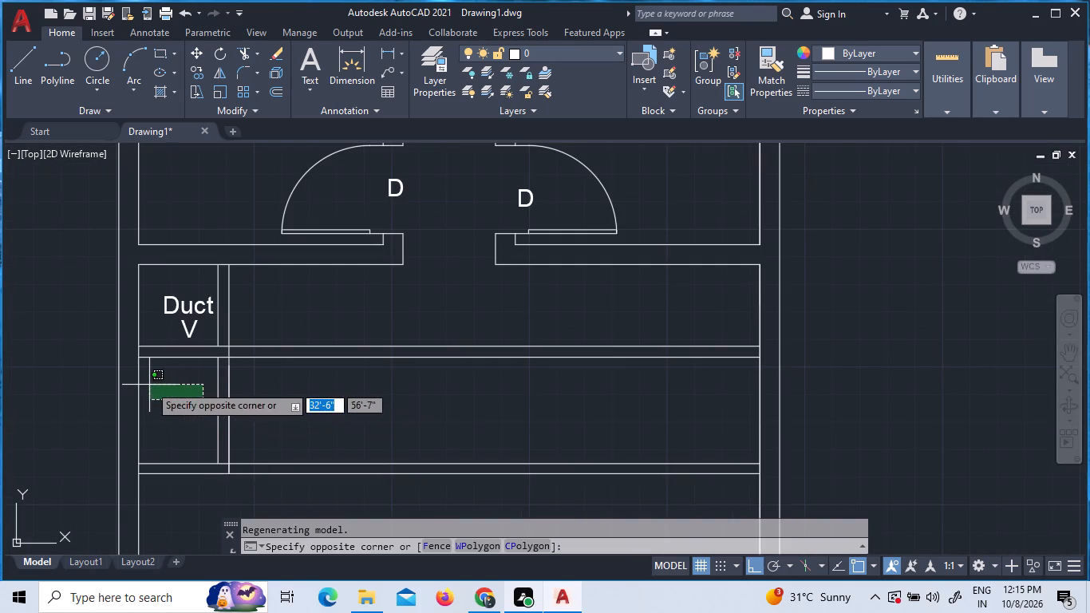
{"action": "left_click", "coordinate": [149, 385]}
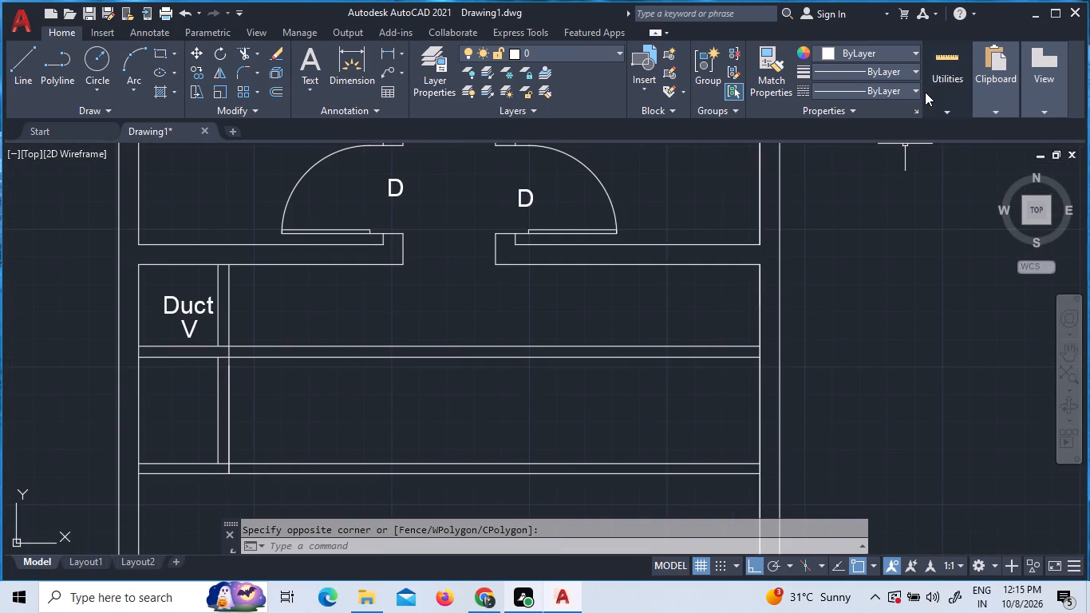
Offset the inner line of the east outer wall 3' to the west, below the east bedroom.
{"action": "key", "text": "o"}
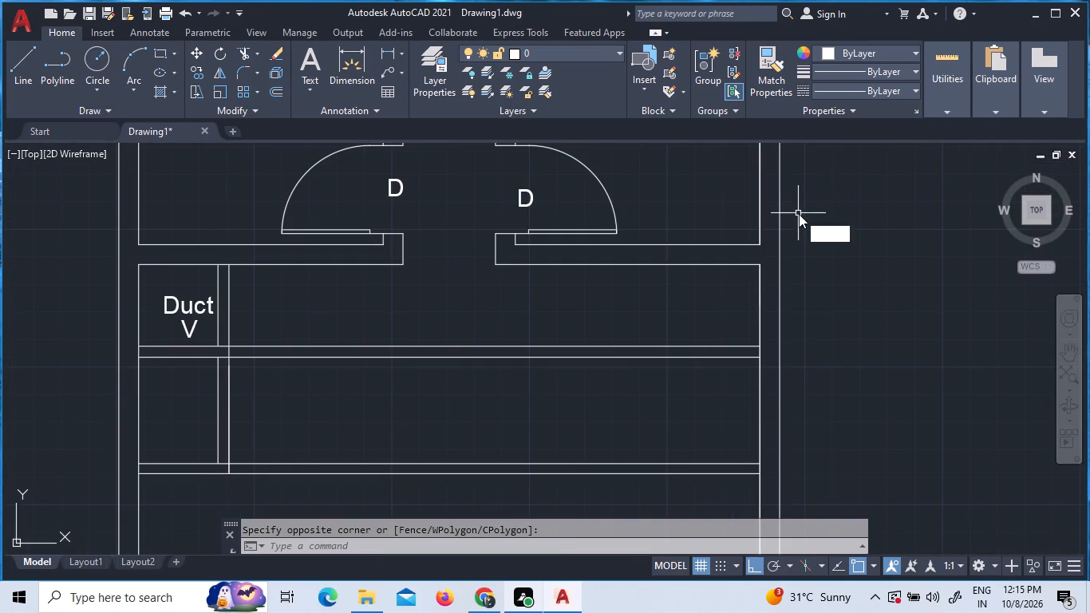
{"action": "key", "text": "Return"}
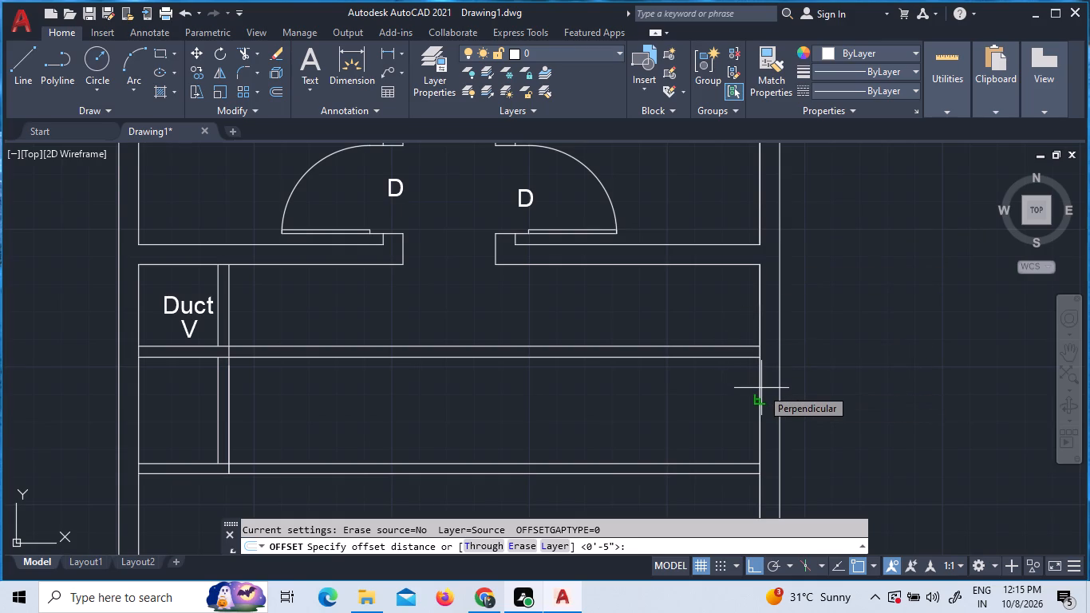
{"action": "type", "text": "3'"}
{"action": "key", "text": "Return"}
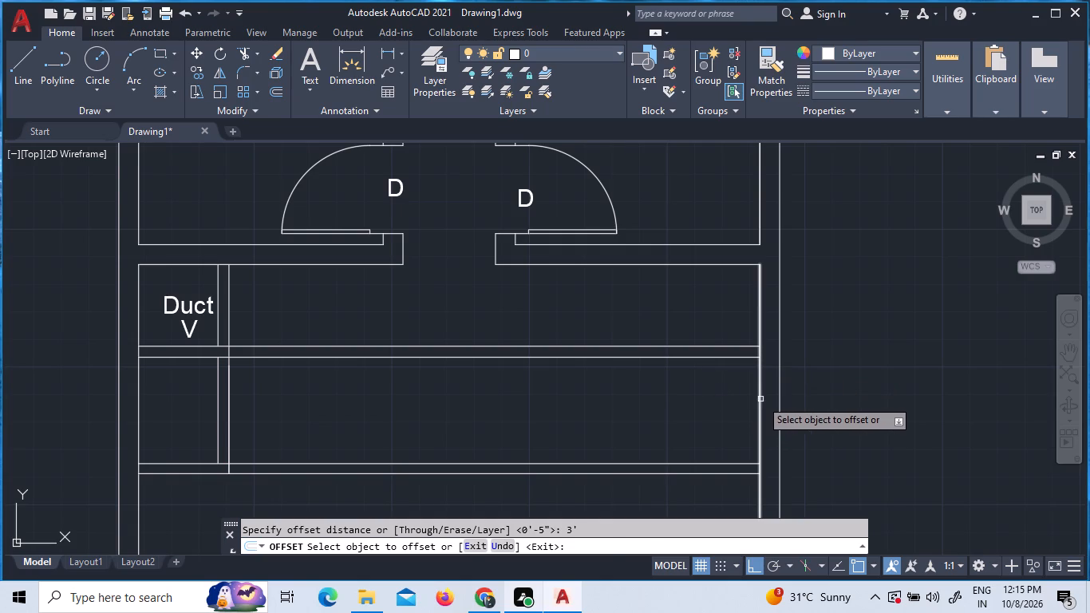
{"action": "left_click", "coordinate": [760, 399]}
{"action": "left_click", "coordinate": [701, 405]}
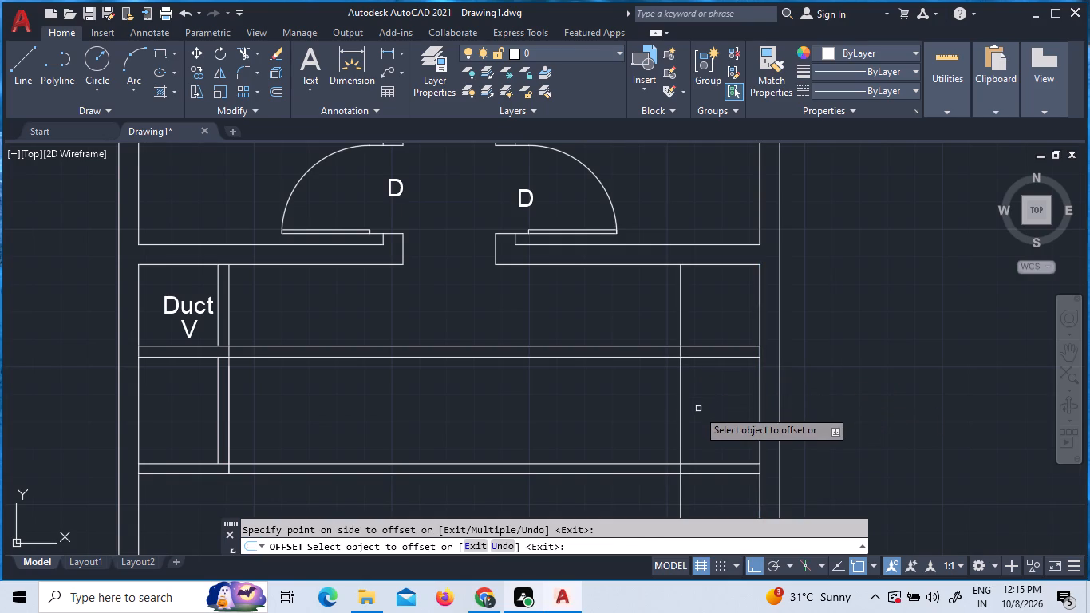
{"action": "key", "text": "Escape"}
Offset the new east-side vertical line 5" to the west to form the wall thickness.
{"action": "key", "text": "o"}
{"action": "key", "text": "Return"}
{"action": "key", "text": "5"}
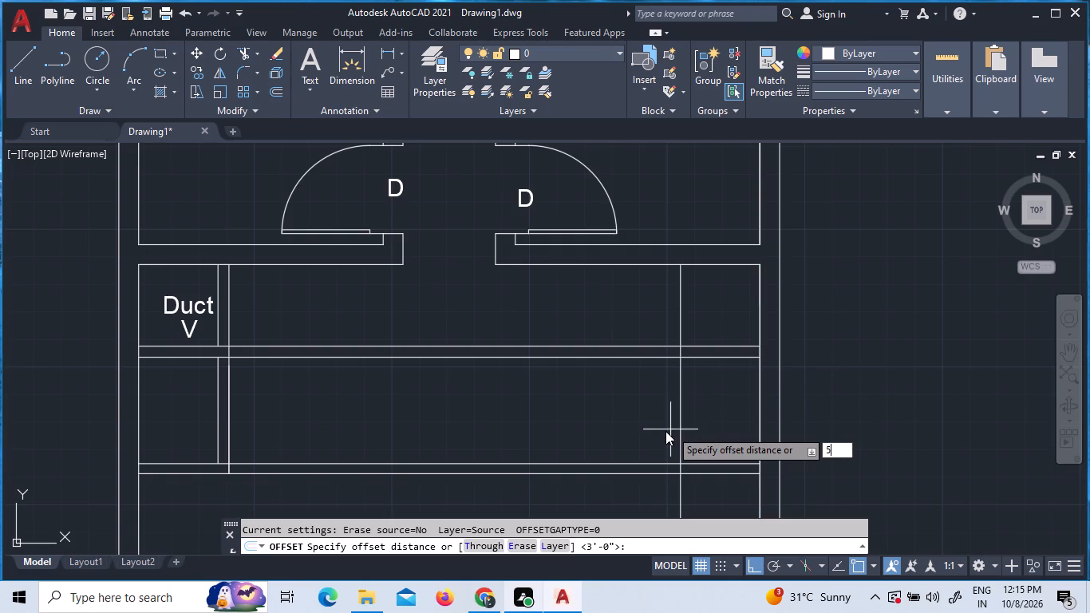
{"action": "key", "text": "shift+quotedbl"}
{"action": "key", "text": "Return"}
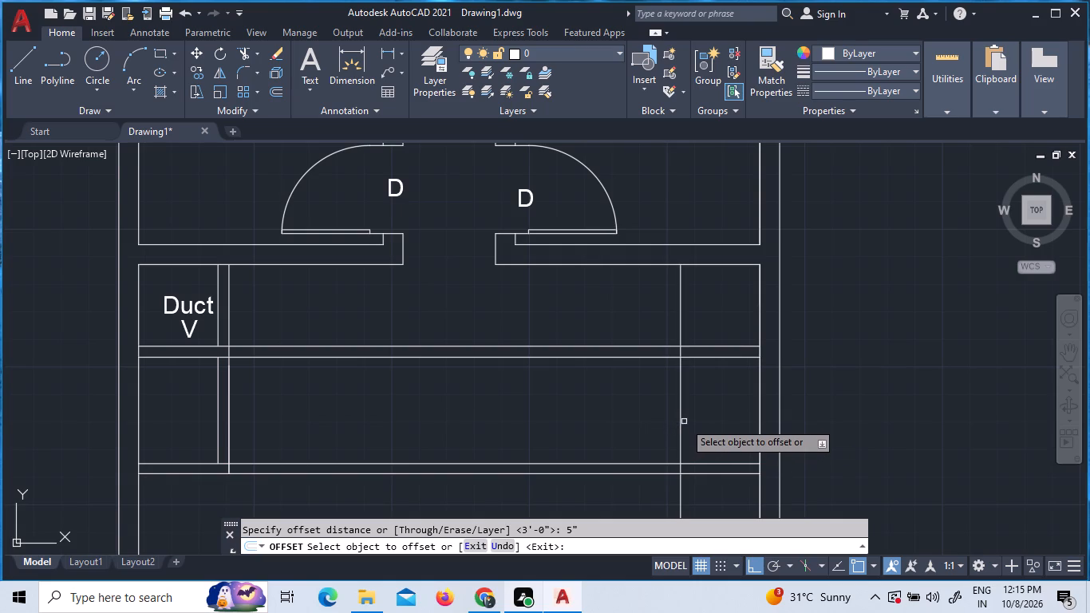
{"action": "left_click", "coordinate": [680, 418]}
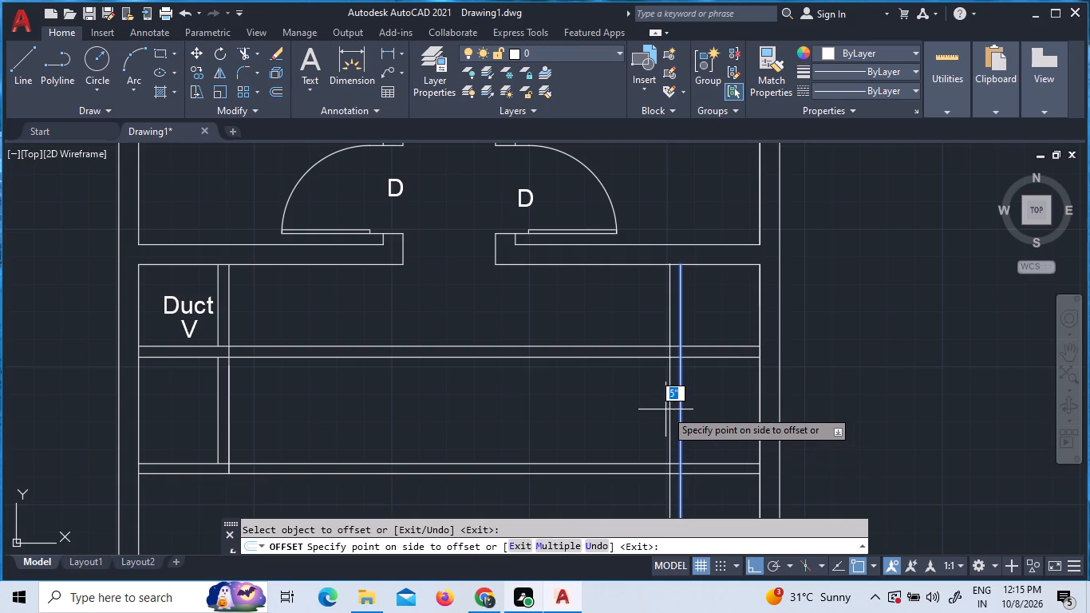
{"action": "left_click", "coordinate": [663, 408]}
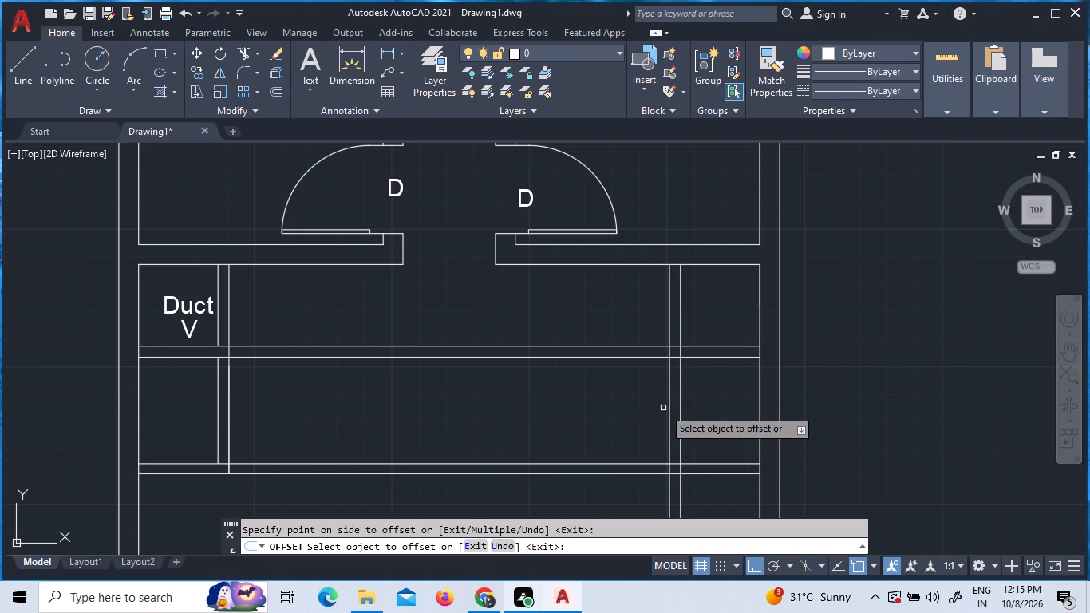
{"action": "key", "text": "Escape"}
Trim the duct's south wall lines out of the central span and clean their junctions with the east-side vertical wall and outer wall.
{"action": "key", "text": "t"}
{"action": "key", "text": "r"}
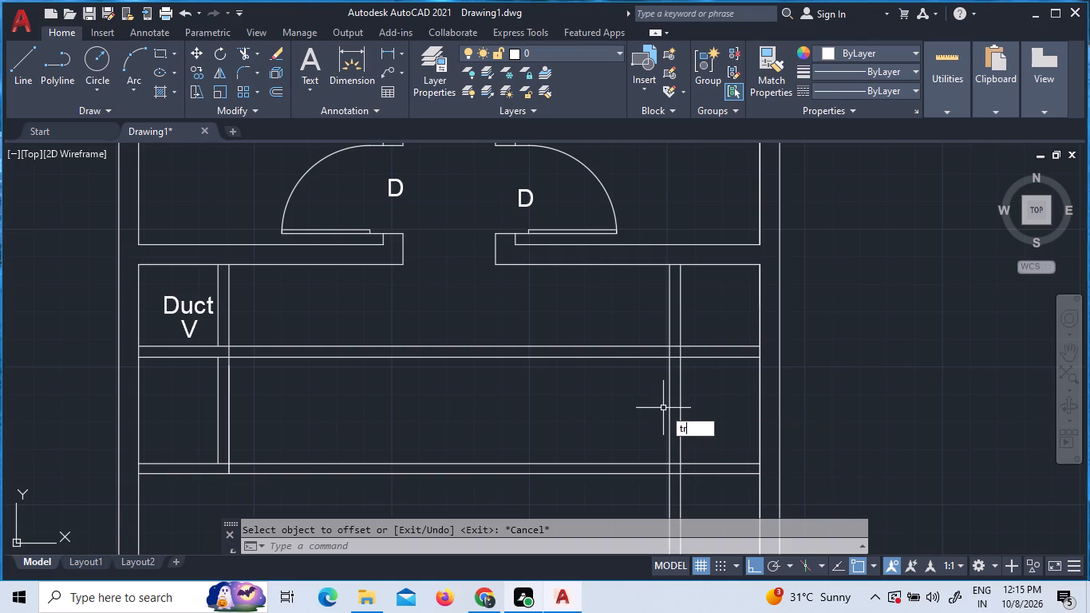
{"action": "key", "text": "space"}
{"action": "key", "text": "space"}
{"action": "left_click_drag", "start_coordinate": [652, 417], "coordinate": [648, 409]}
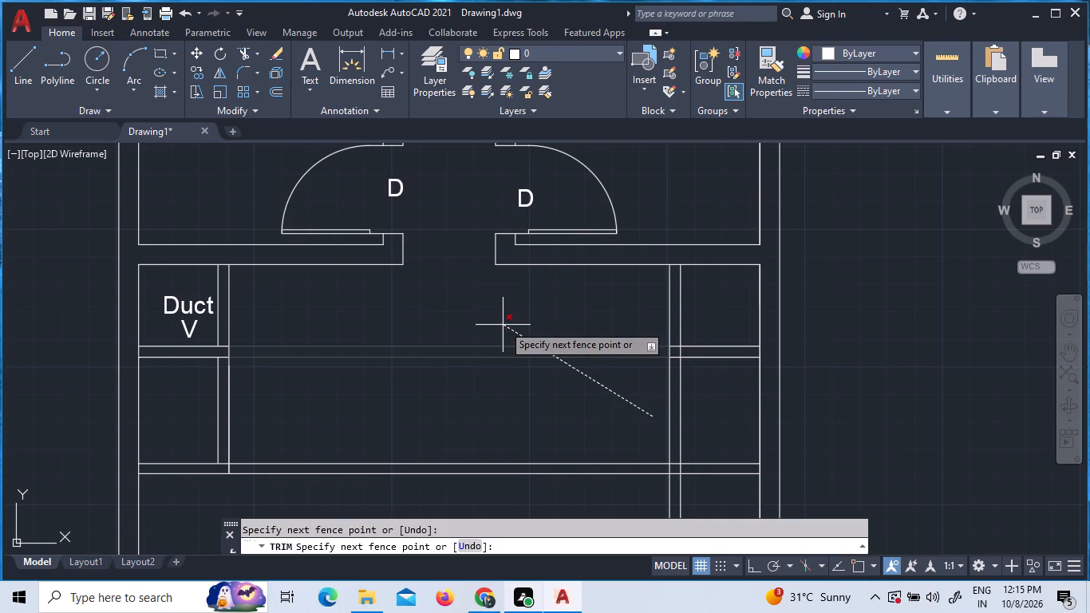
{"action": "left_click", "coordinate": [501, 323]}
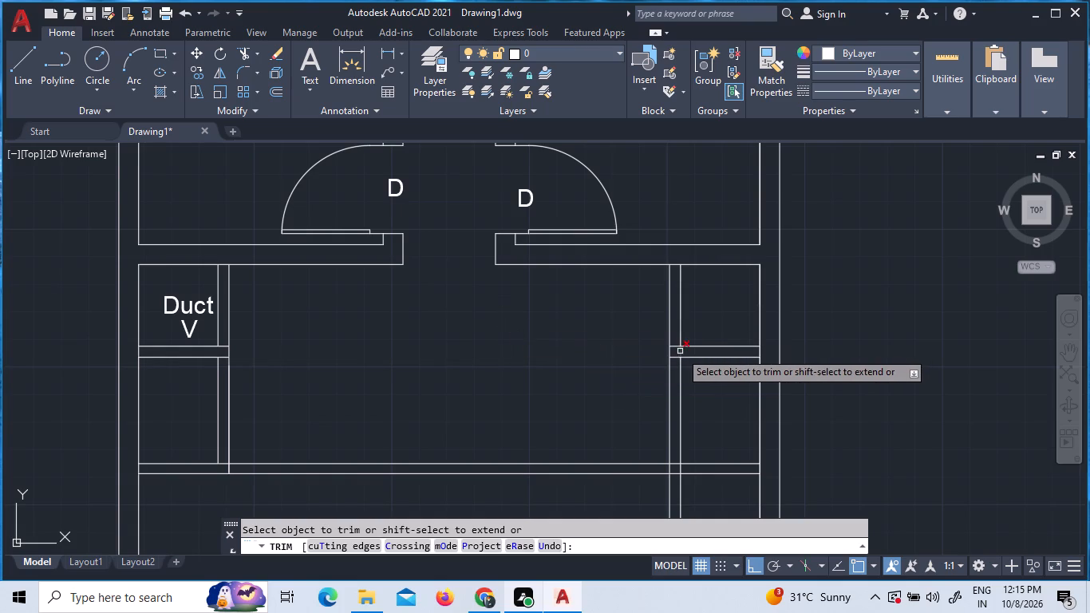
{"action": "left_click", "coordinate": [680, 351]}
{"action": "left_click", "coordinate": [676, 346]}
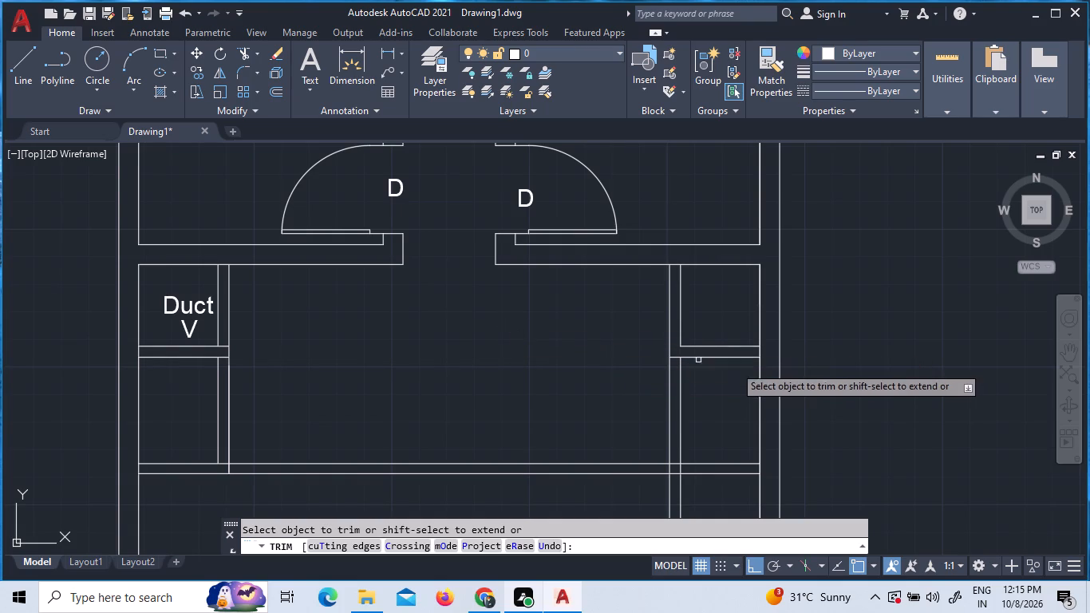
{"action": "left_click", "coordinate": [760, 350]}
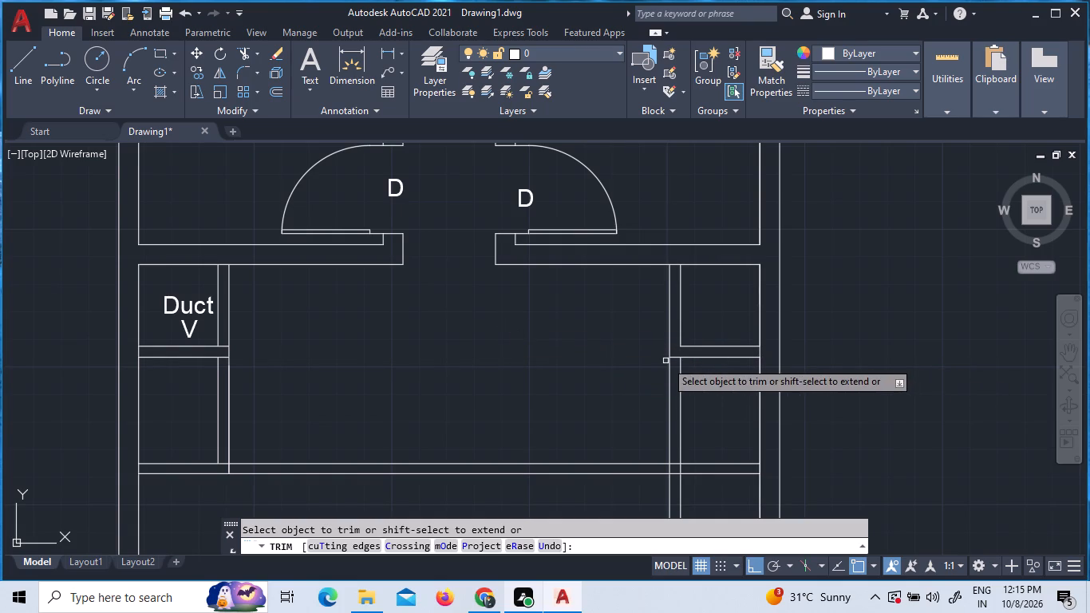
{"action": "left_click", "coordinate": [673, 358]}
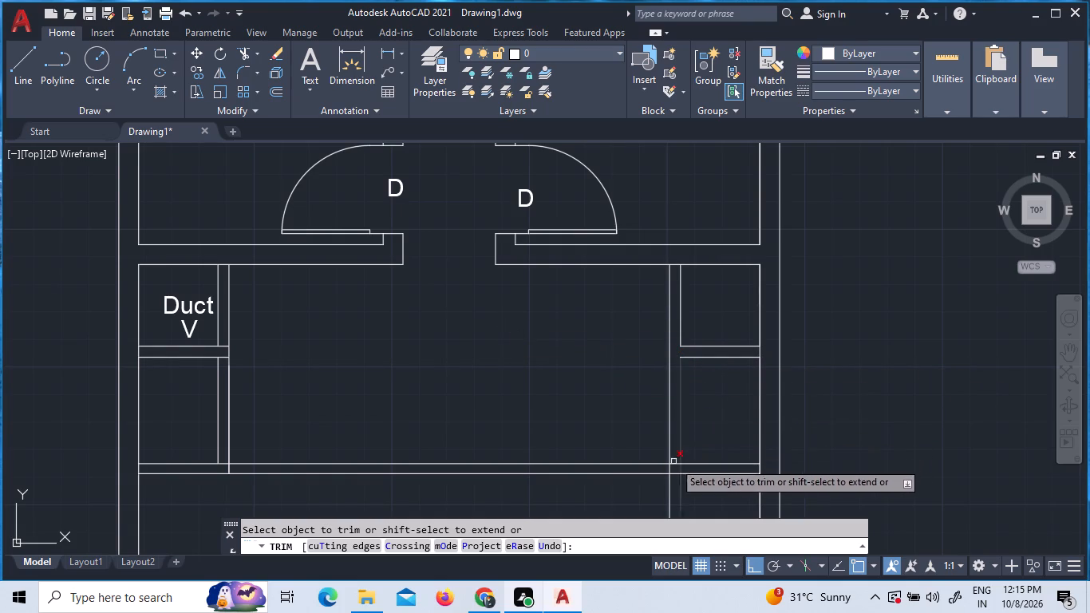
Trim the toilet's south wall lines at the east-side vertical wall and outer wall junctions, and remove their central span.
{"action": "left_click", "coordinate": [674, 464]}
{"action": "left_click", "coordinate": [674, 474]}
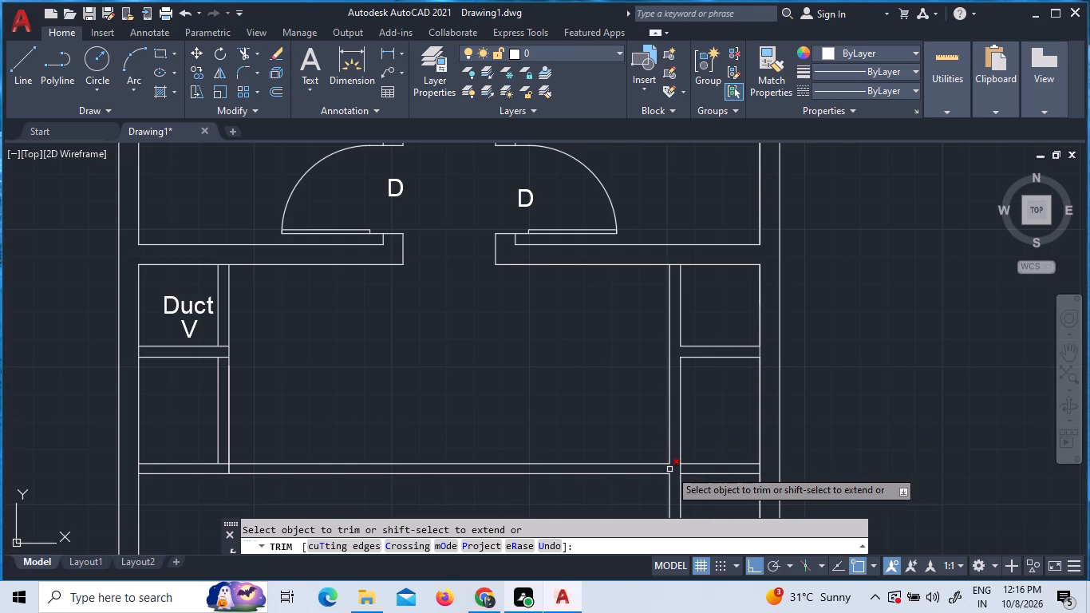
{"action": "left_click", "coordinate": [669, 469]}
{"action": "left_click", "coordinate": [678, 469]}
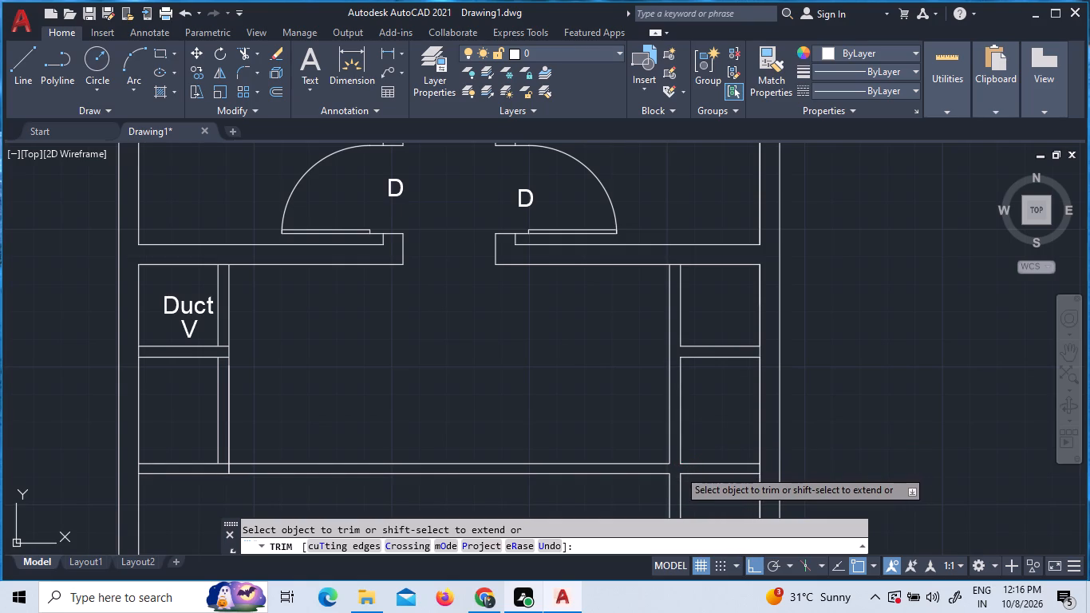
{"action": "left_click", "coordinate": [759, 468]}
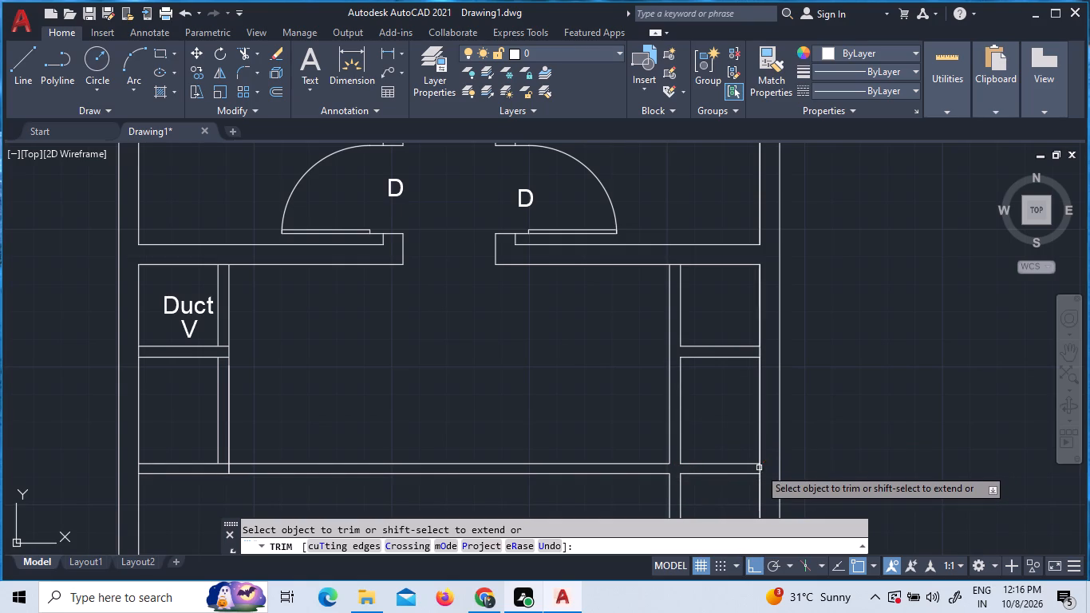
{"action": "left_click", "coordinate": [761, 467]}
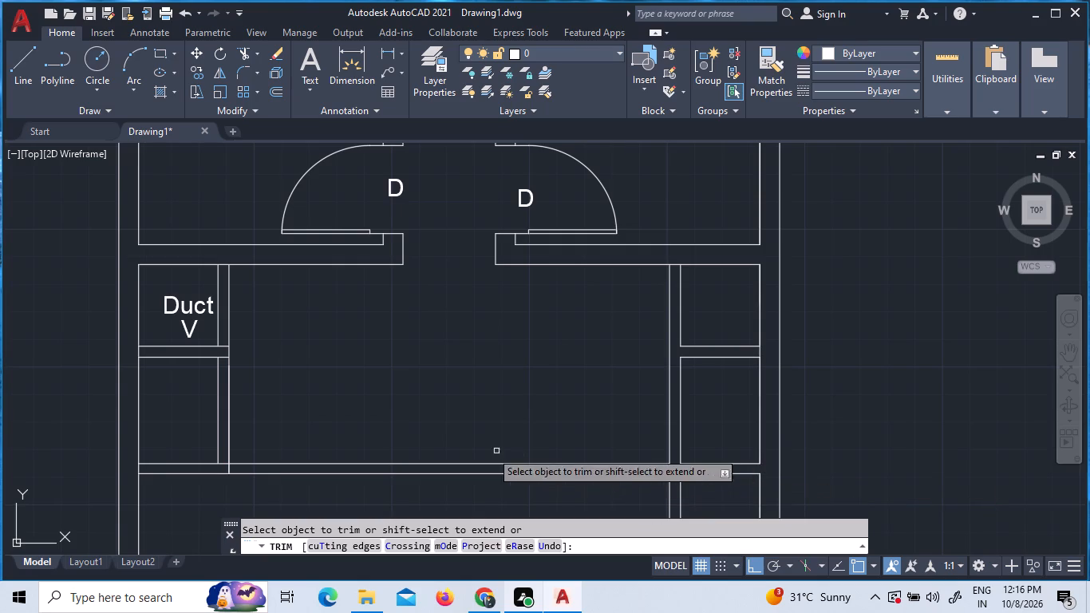
{"action": "left_click", "coordinate": [475, 485]}
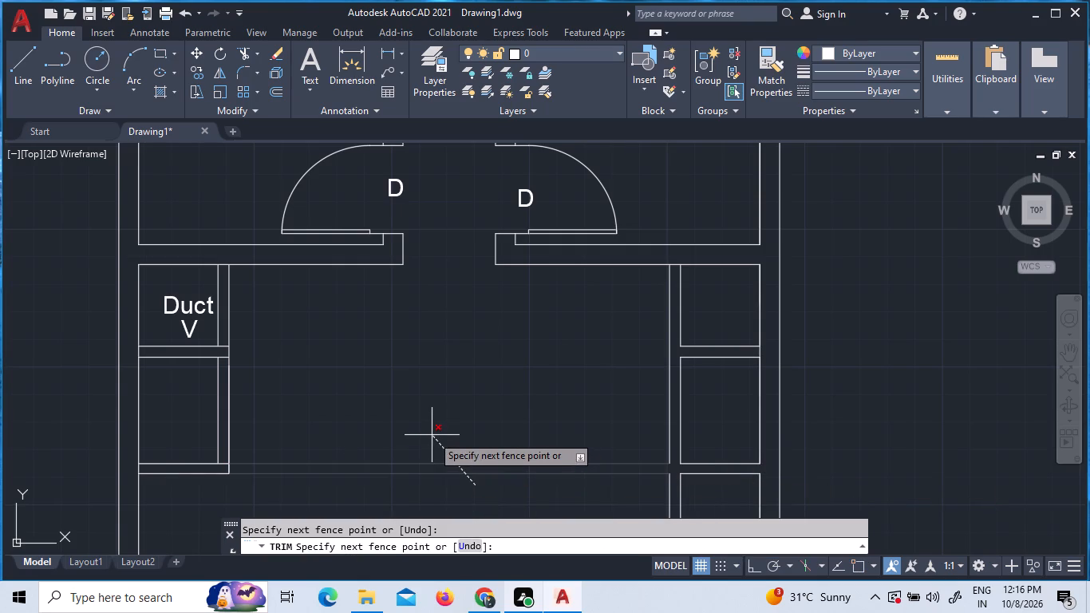
{"action": "left_click", "coordinate": [431, 434]}
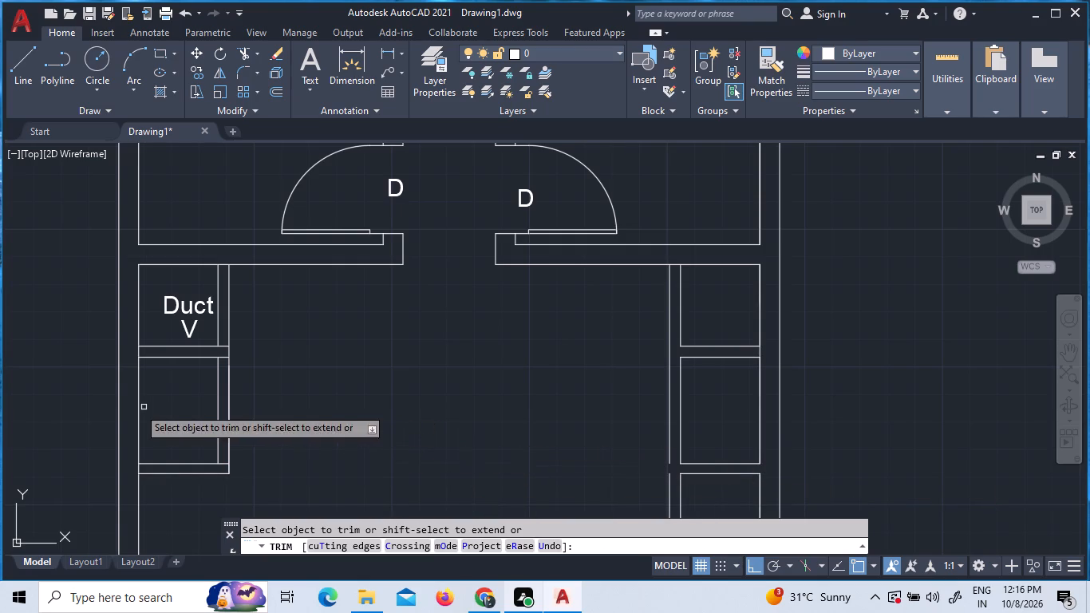
Trim the short wall-line stubs inside the west duct and toilet's 5" east wall at both cross walls.
{"action": "left_click", "coordinate": [223, 463]}
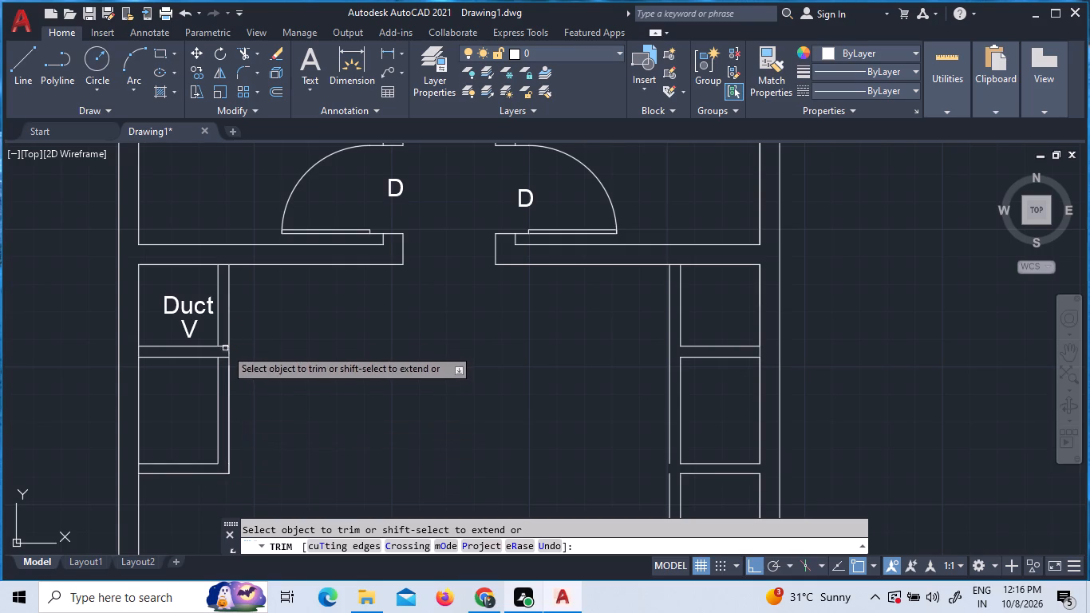
{"action": "left_click", "coordinate": [223, 345]}
{"action": "left_click", "coordinate": [223, 356]}
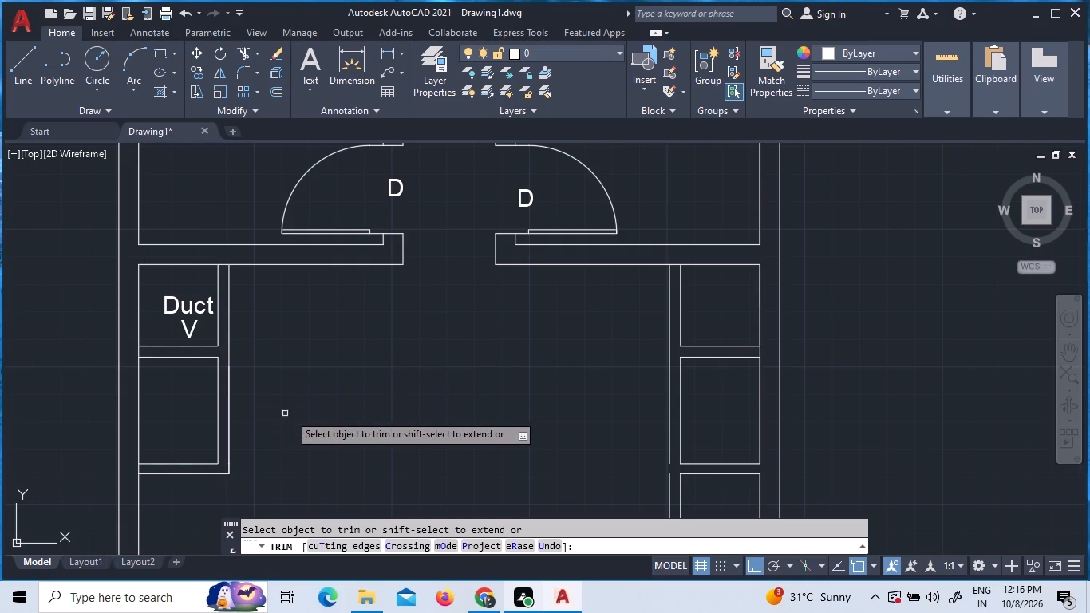
{"action": "key", "text": "Escape"}
{"action": "key", "text": "Escape"}
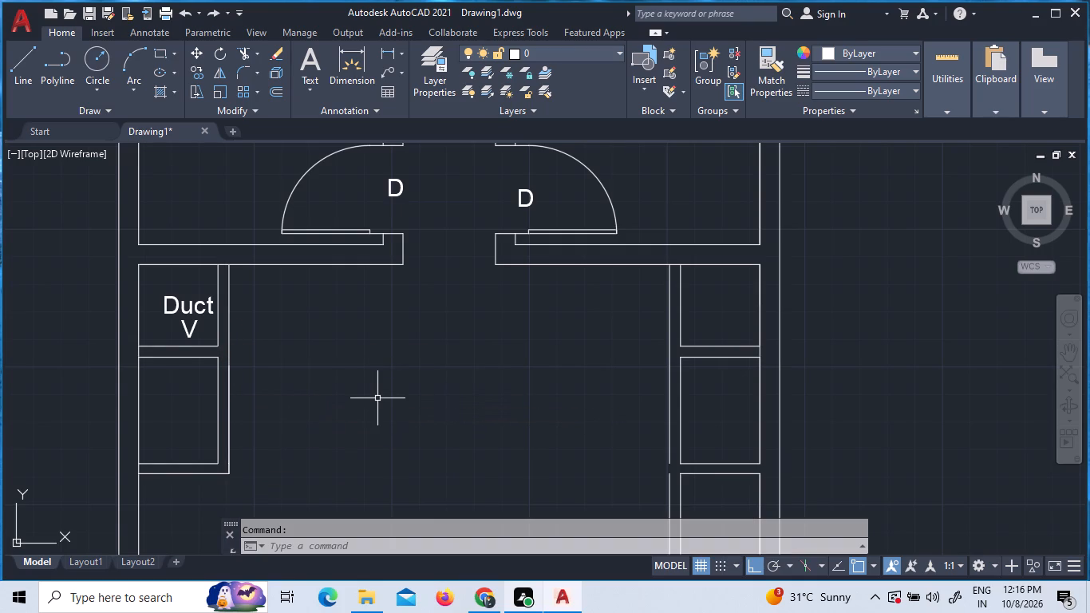
{"action": "key", "text": "Escape"}
Extend the lower part of the east-side wall's west line north across the gap at the south cross wall.
{"action": "type", "text": "ex"}
{"action": "key", "text": "space"}
{"action": "key", "text": "space"}
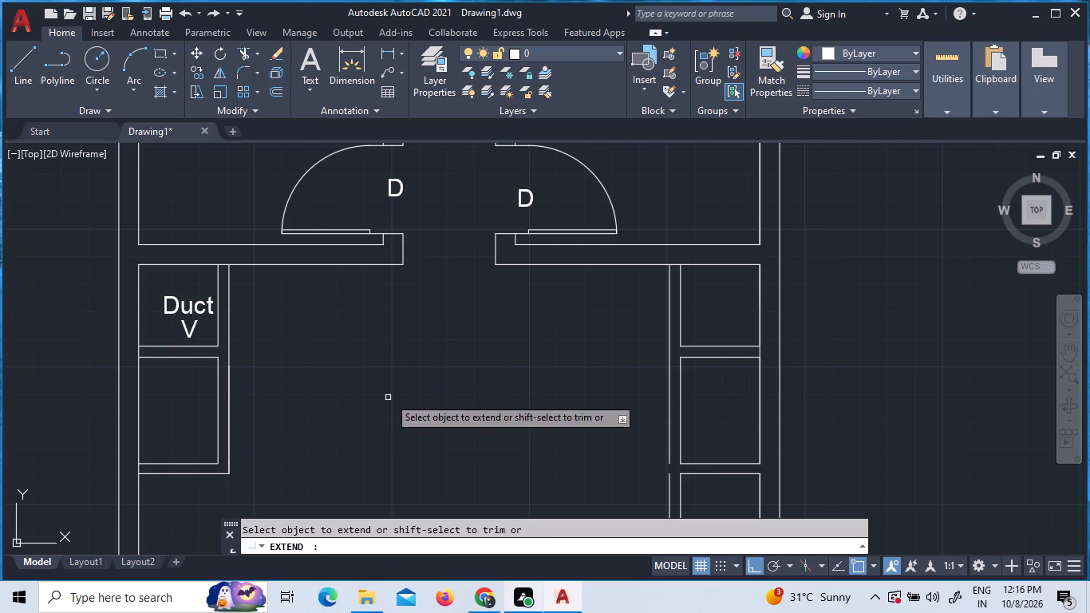
{"action": "left_click", "coordinate": [670, 493]}
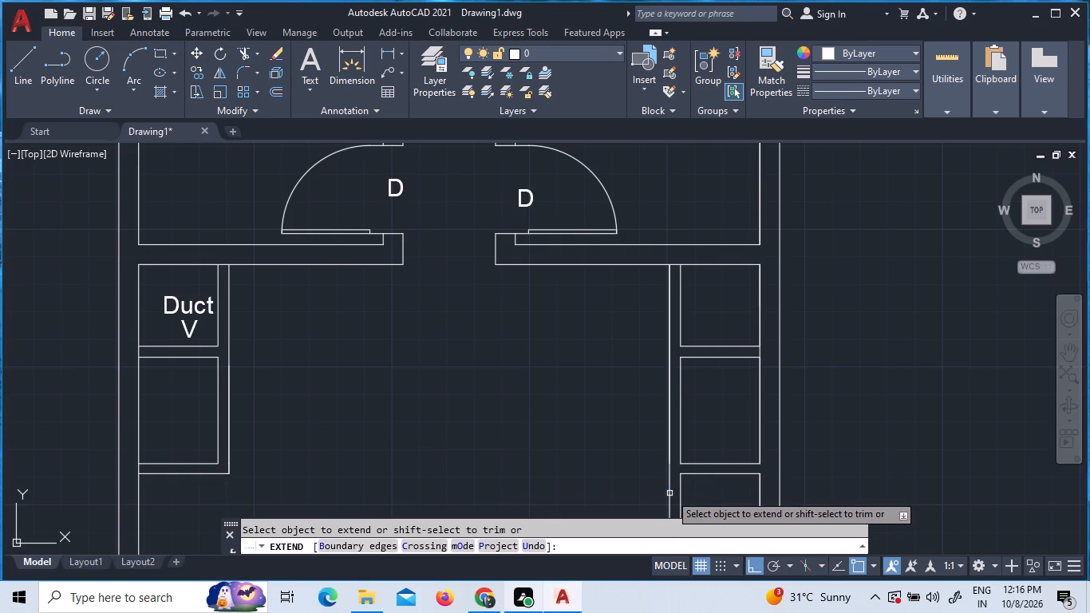
{"action": "key", "text": "Escape"}
Erase the leftover segment of the east-side wall's inner vertical line below the lower east room.
{"action": "scroll", "coordinate": [666, 492], "scroll_direction": "down", "scroll_amount": 1}
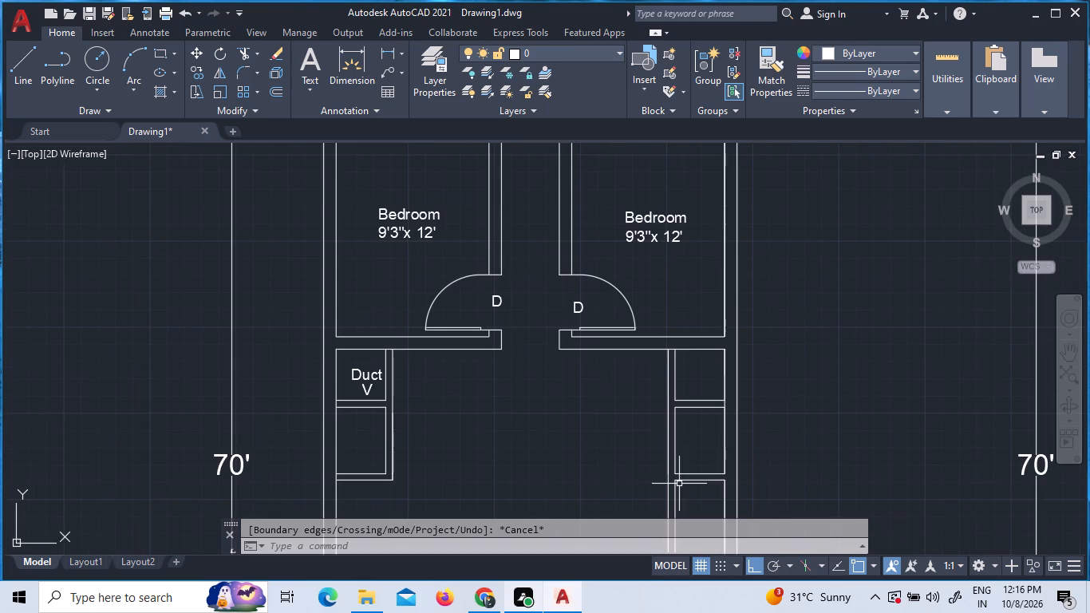
{"action": "middle_click", "coordinate": [679, 484]}
{"action": "scroll", "coordinate": [692, 485], "scroll_direction": "down", "scroll_amount": 2}
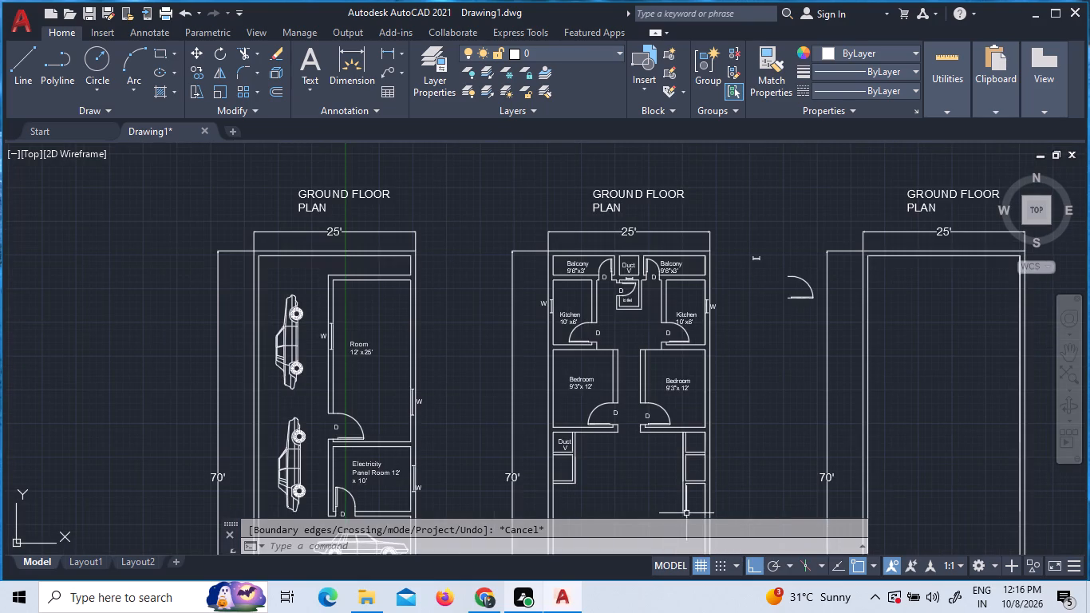
{"action": "scroll", "coordinate": [692, 520], "scroll_direction": "up", "scroll_amount": 4}
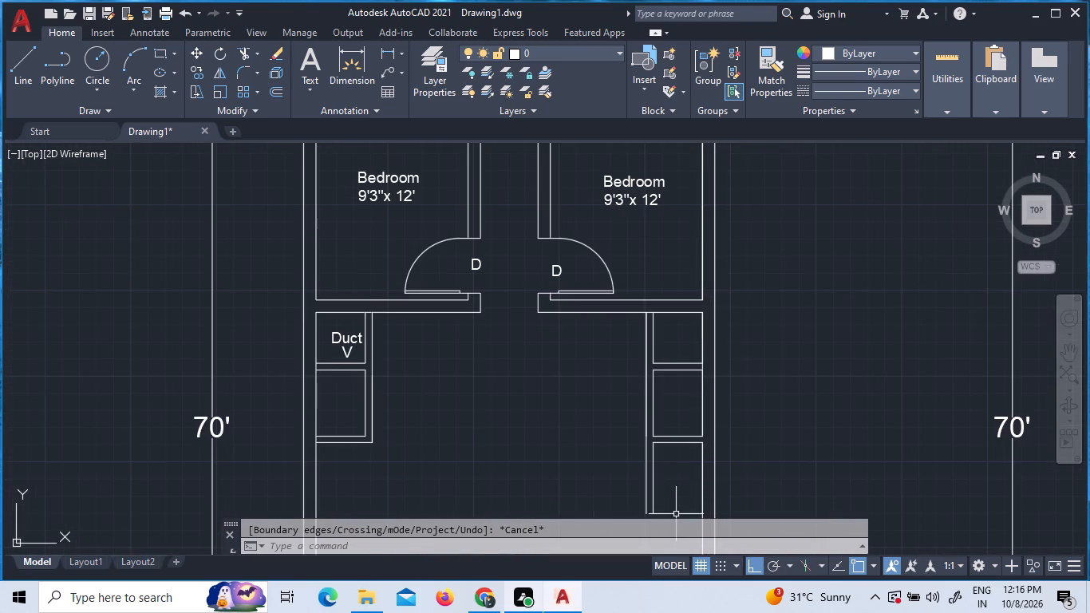
{"action": "left_click_drag", "start_coordinate": [676, 513], "coordinate": [648, 494]}
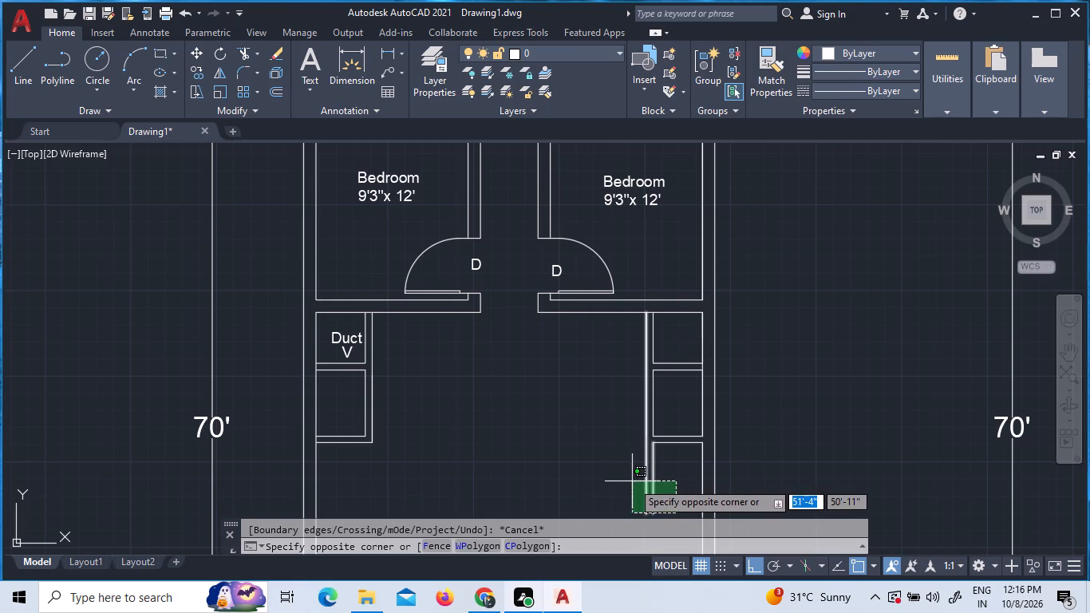
{"action": "left_click", "coordinate": [669, 469]}
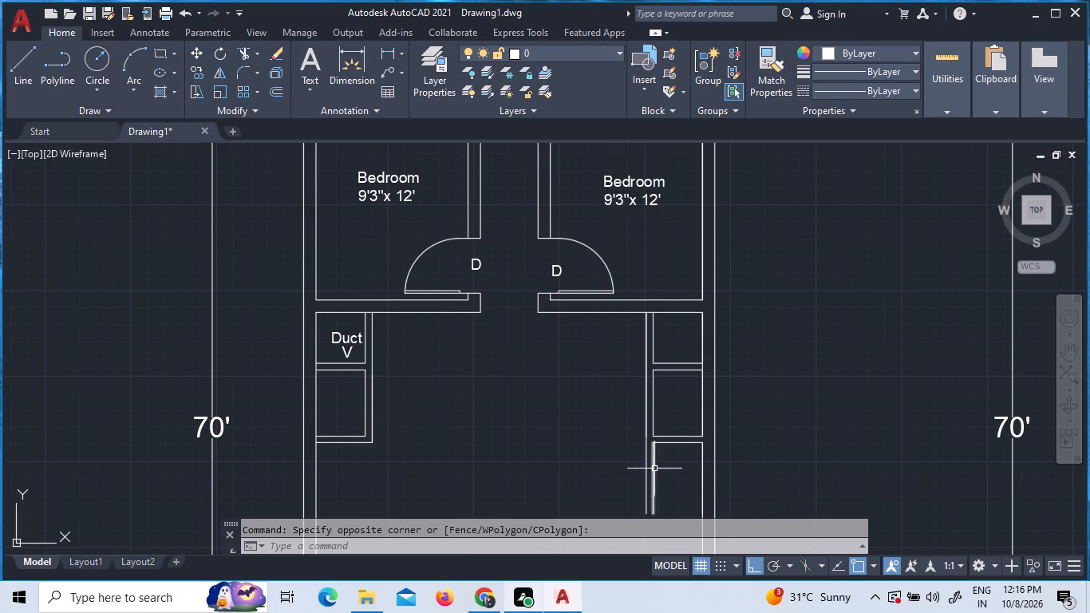
{"action": "left_click", "coordinate": [651, 468]}
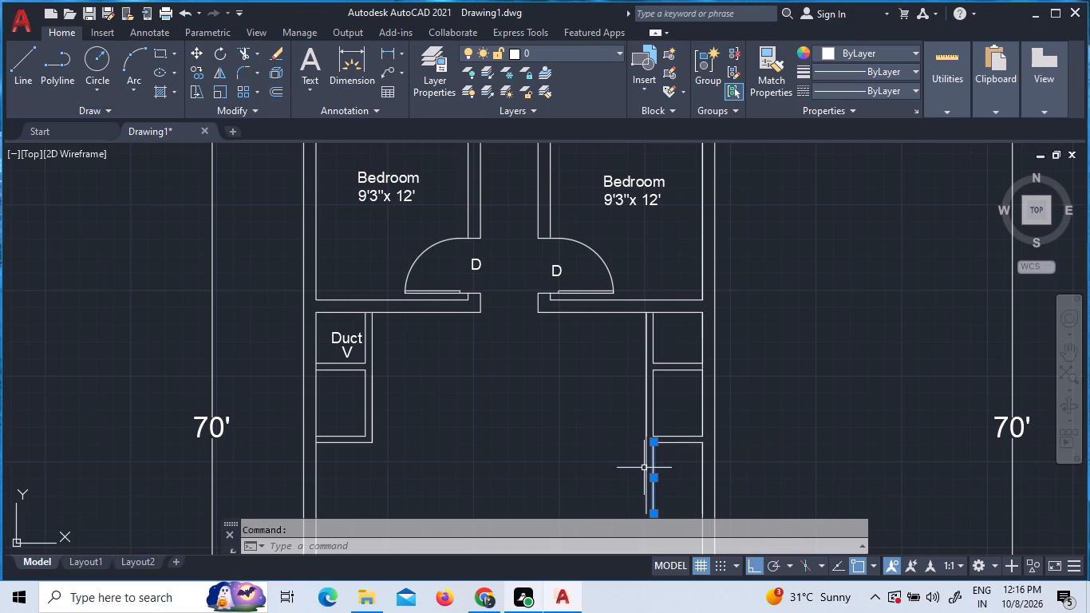
{"action": "key", "text": "Delete"}
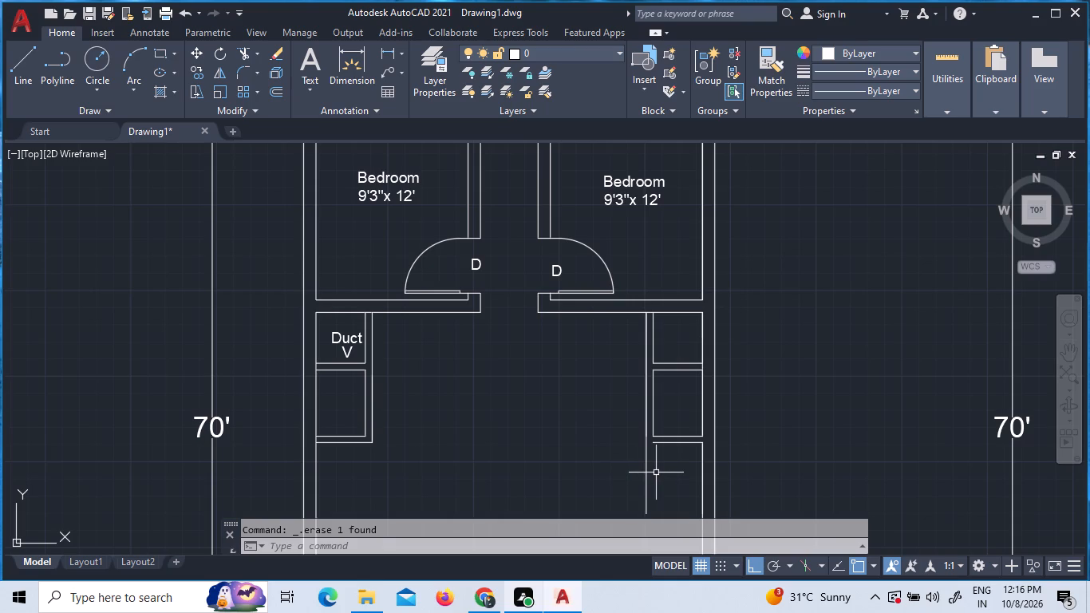
Extend the lower east room's outer south wall line west to the east-side wall's west line.
{"action": "type", "text": "ex"}
{"action": "key", "text": "space"}
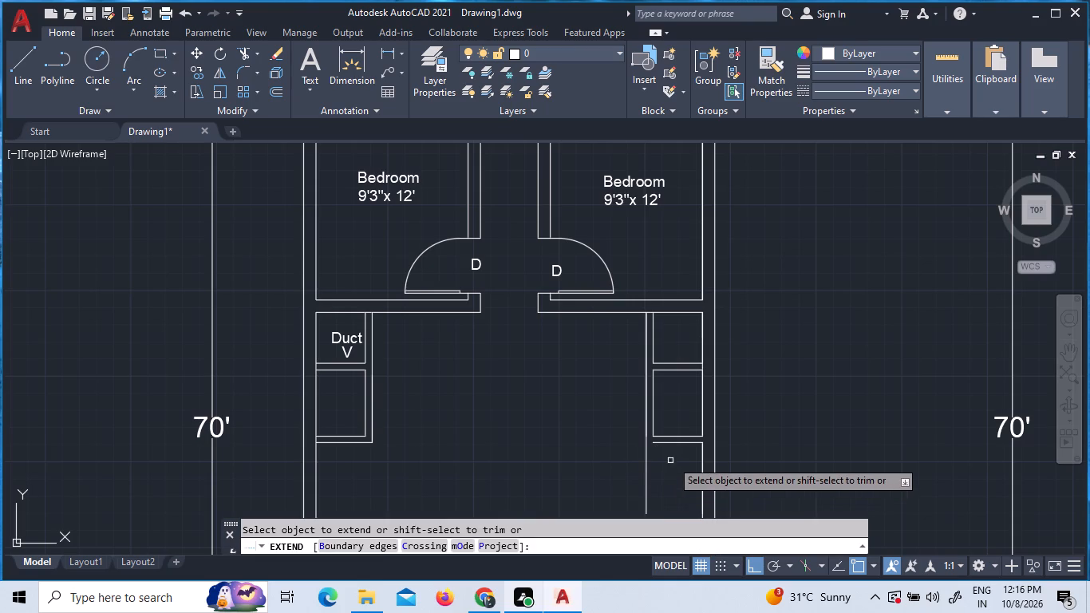
{"action": "left_click", "coordinate": [673, 443]}
{"action": "key", "text": "Escape"}
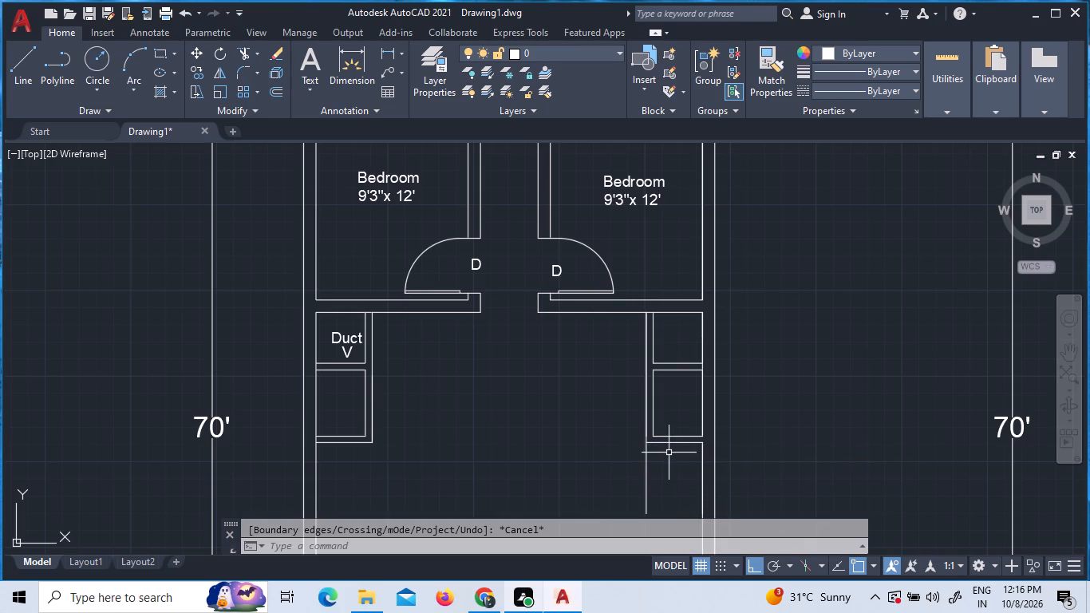
{"action": "key", "text": "Escape"}
Trim the east-side wall's west line back to the lower east room's outer south wall line.
{"action": "type", "text": "tr"}
{"action": "key", "text": "space"}
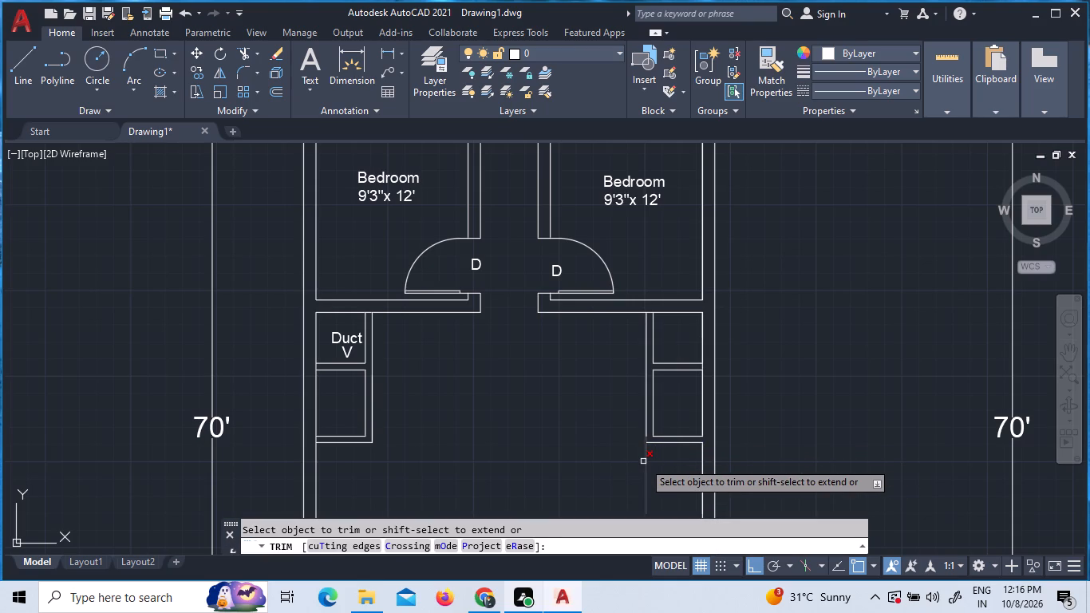
{"action": "left_click", "coordinate": [643, 461]}
{"action": "left_click", "coordinate": [655, 465]}
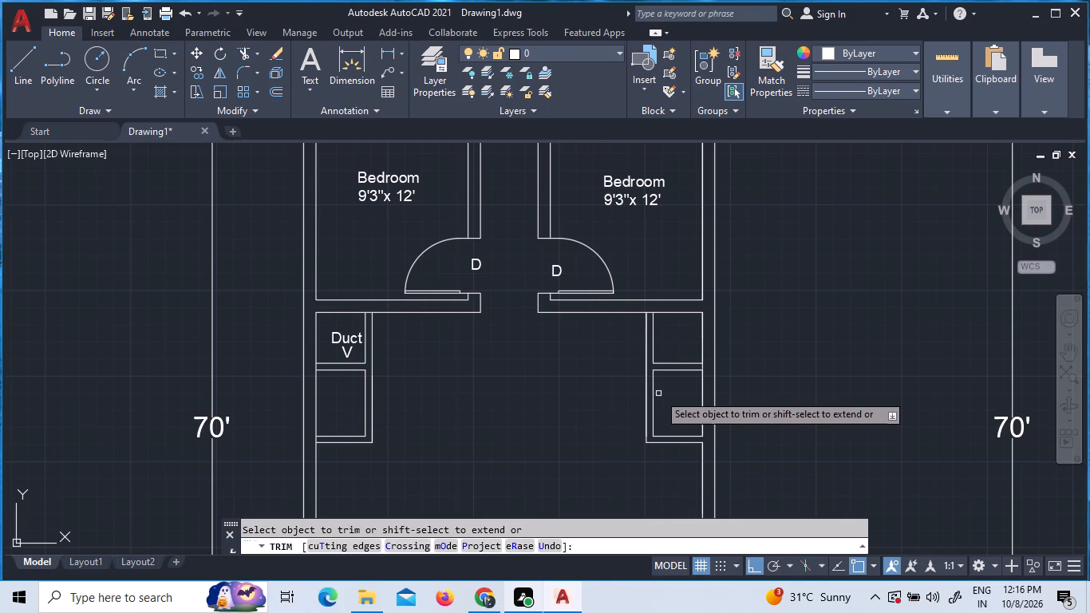
{"action": "key", "text": "Escape"}
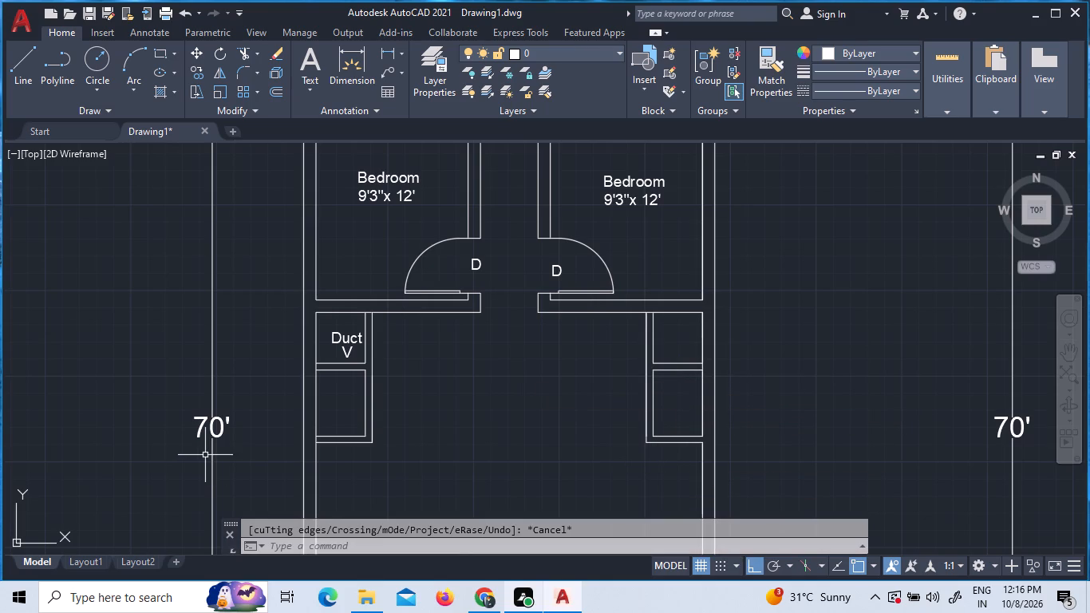
Draw a short 5" line across the west toilet's east wall, in line with the toilet's north edge.
{"action": "key", "text": "l"}
{"action": "key", "text": "Return"}
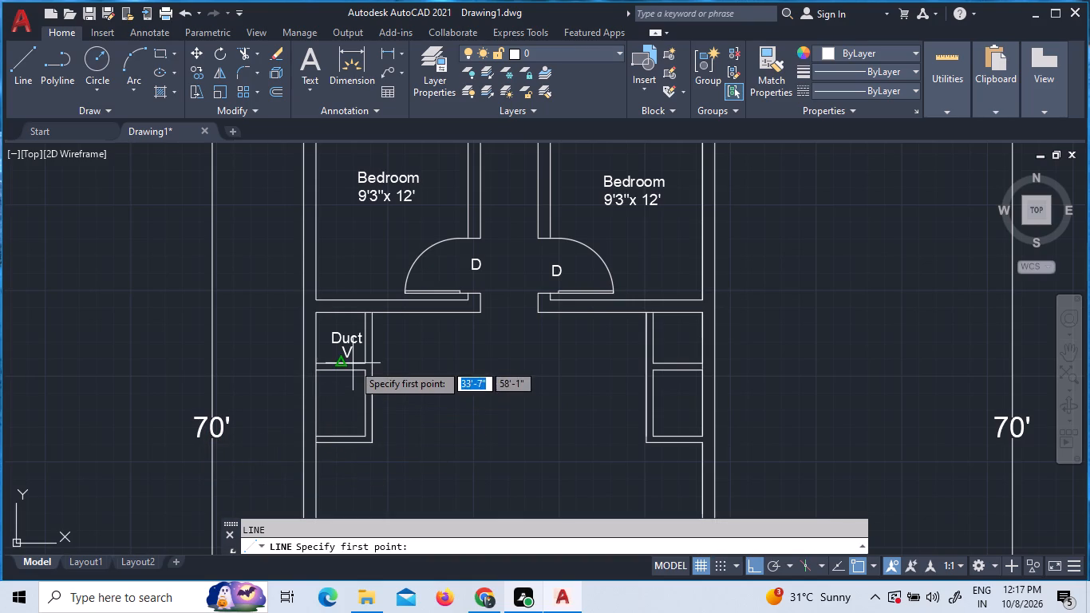
{"action": "scroll", "coordinate": [361, 372], "scroll_direction": "up", "scroll_amount": 3}
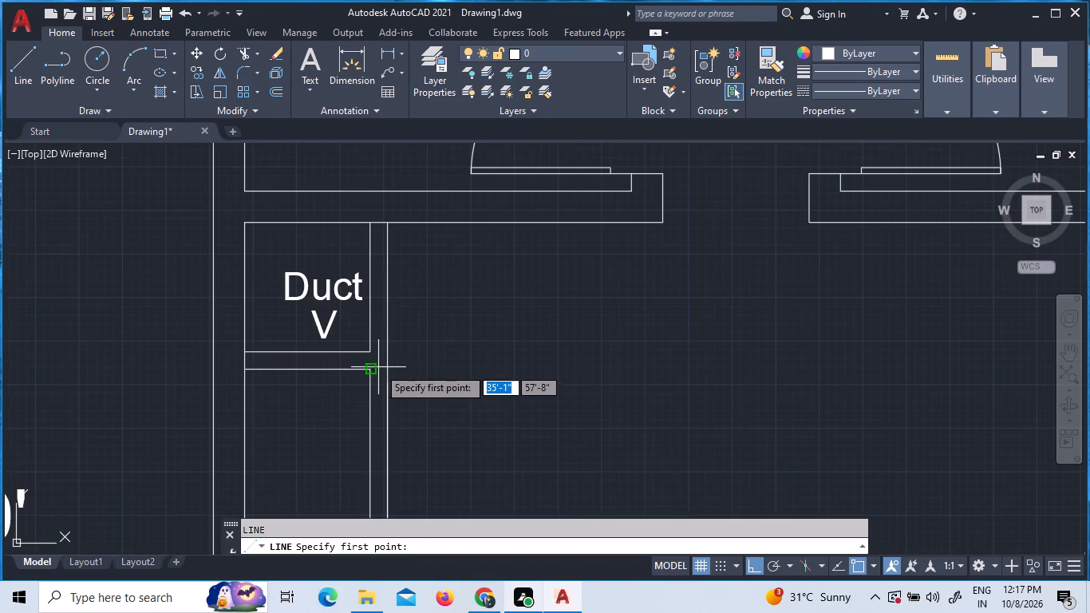
{"action": "left_click", "coordinate": [373, 369]}
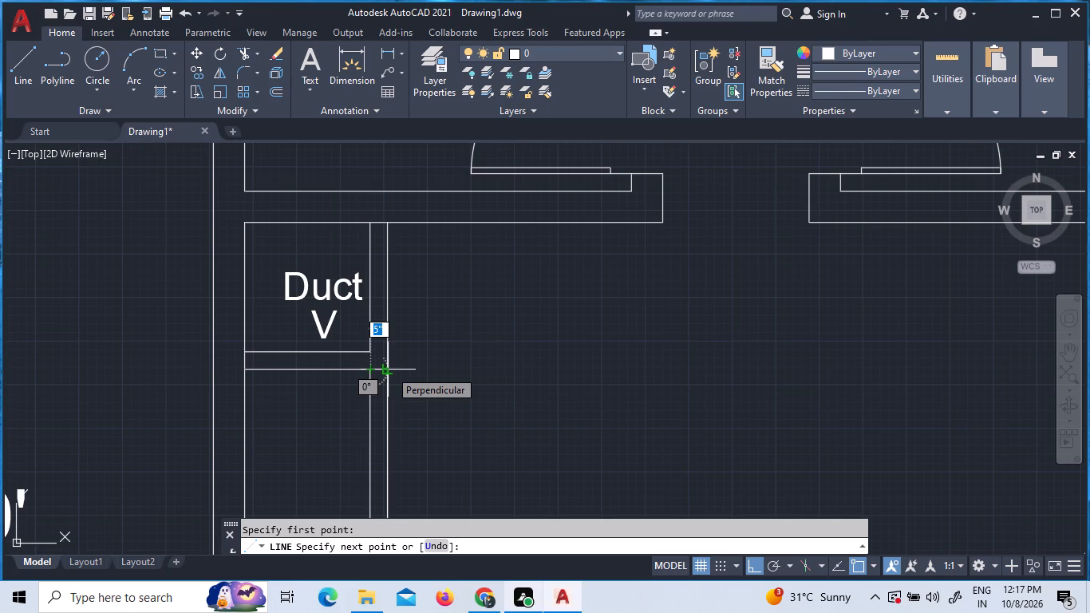
{"action": "left_click", "coordinate": [389, 370]}
{"action": "scroll", "coordinate": [389, 369], "scroll_direction": "down", "scroll_amount": 2}
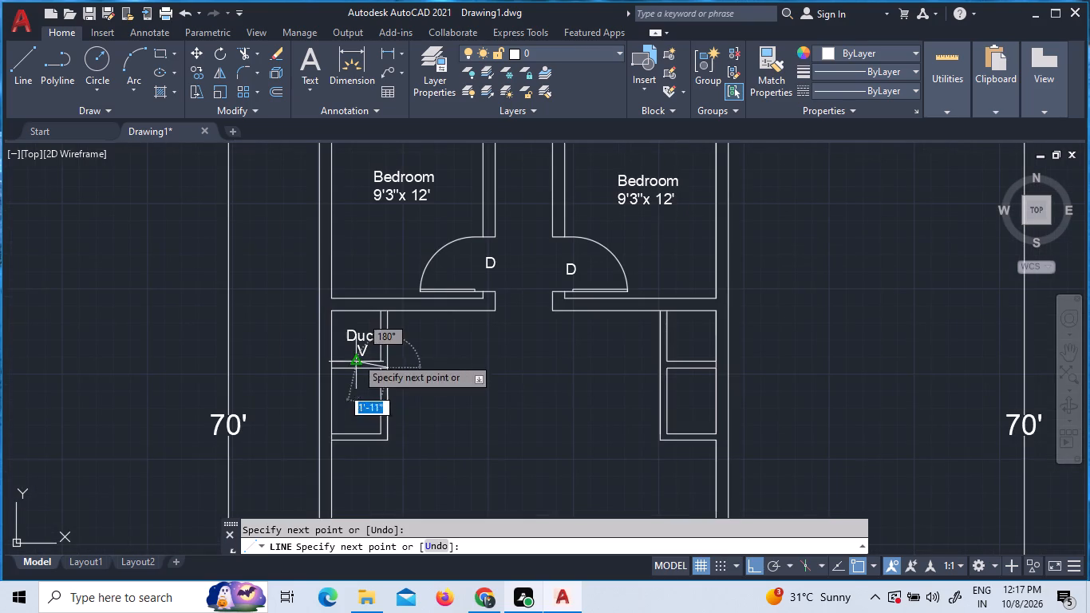
{"action": "key", "text": "Escape"}
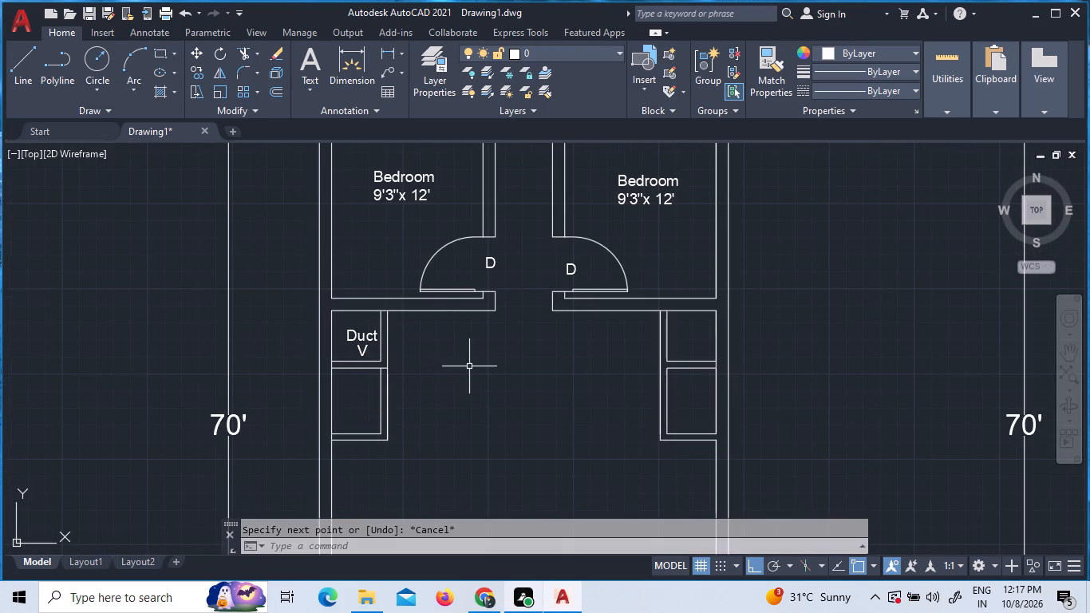
Draw a matching 5" line across the east toilet's west wall, in line with that room's north edge.
{"action": "left_click", "coordinate": [12, 75]}
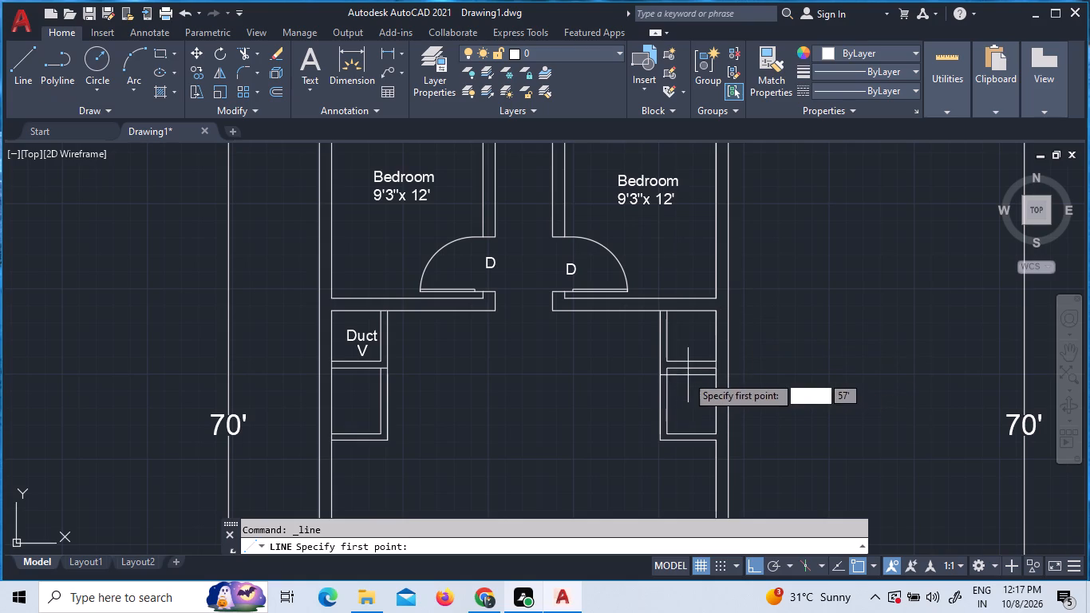
{"action": "scroll", "coordinate": [654, 380], "scroll_direction": "up", "scroll_amount": 2}
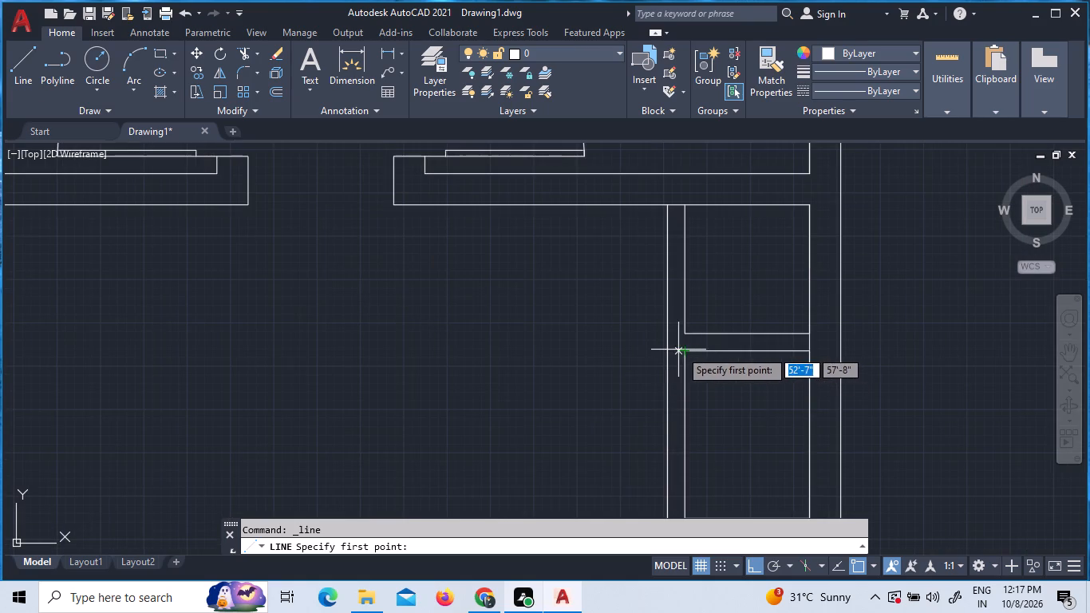
{"action": "left_click", "coordinate": [685, 350]}
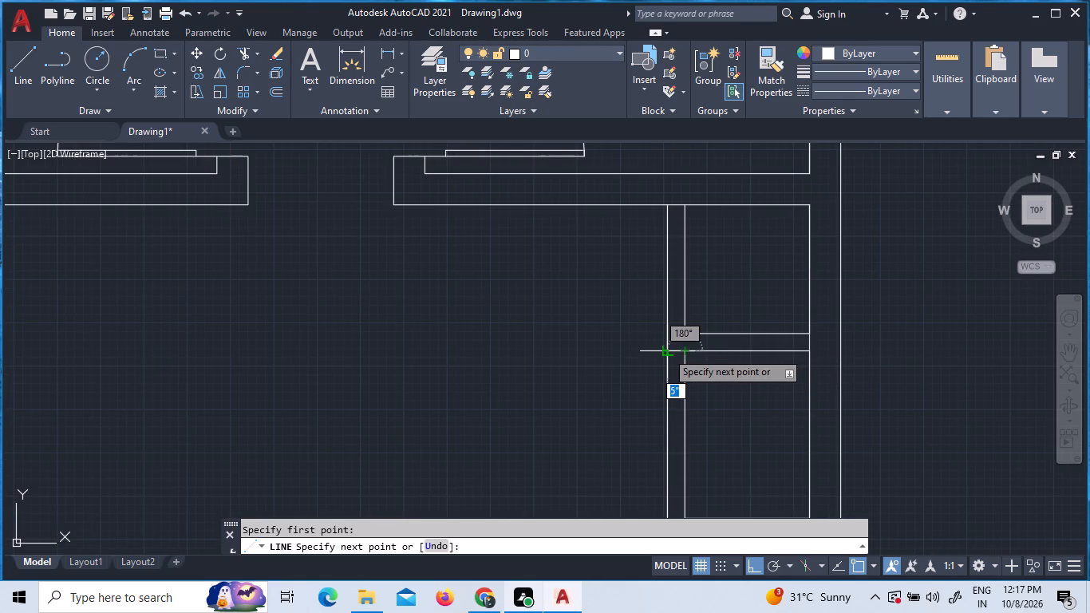
{"action": "left_click", "coordinate": [664, 351]}
{"action": "key", "text": "Escape"}
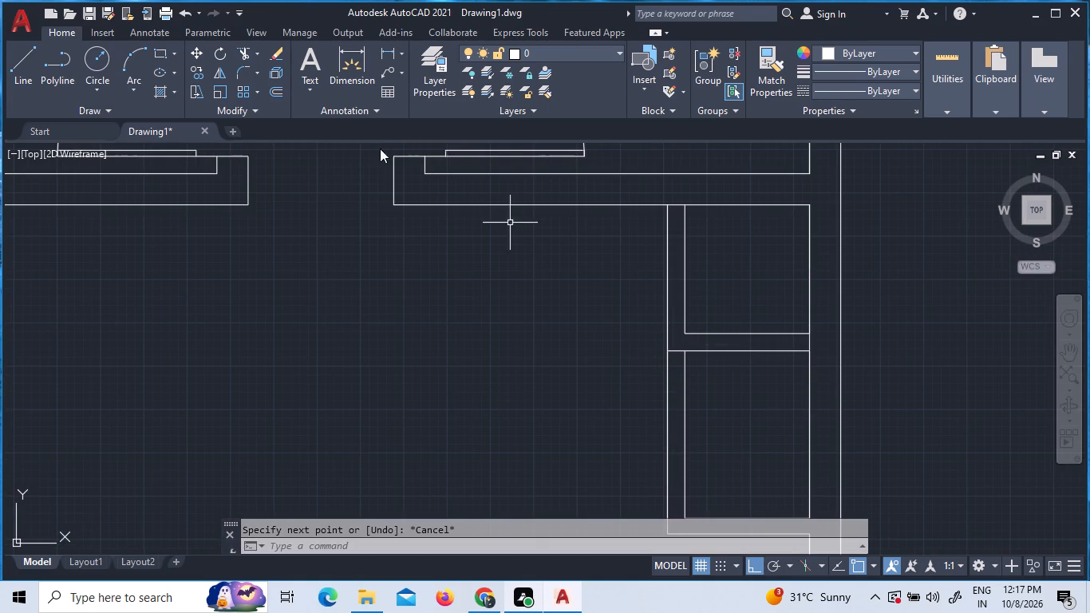
Offset the short line across the west toilet's east wall 5" to both the north and south.
{"action": "scroll", "coordinate": [535, 283], "scroll_direction": "down", "scroll_amount": 2}
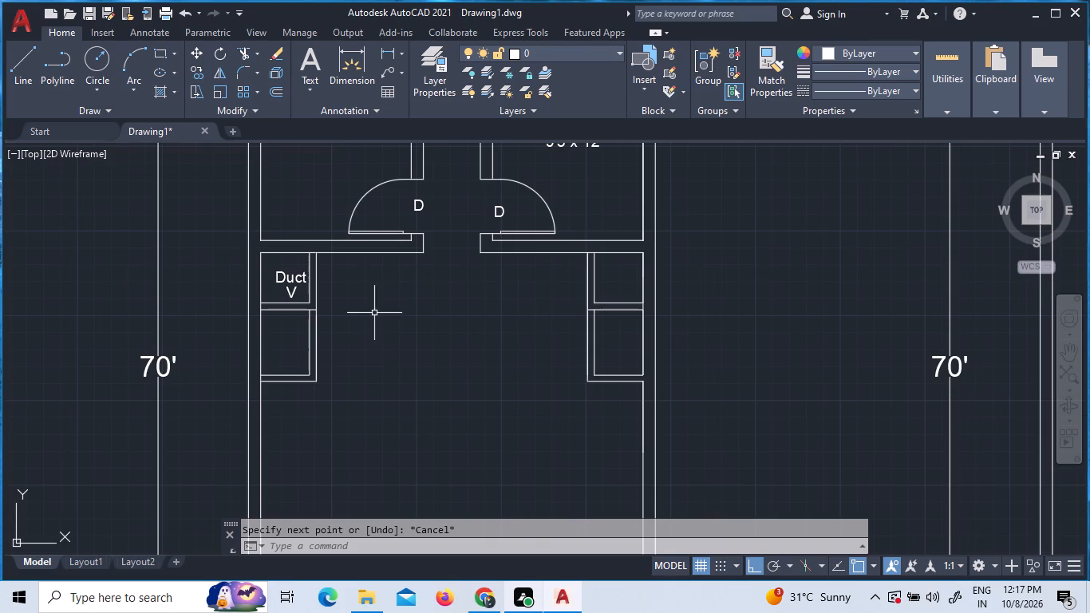
{"action": "scroll", "coordinate": [326, 323], "scroll_direction": "up", "scroll_amount": 4}
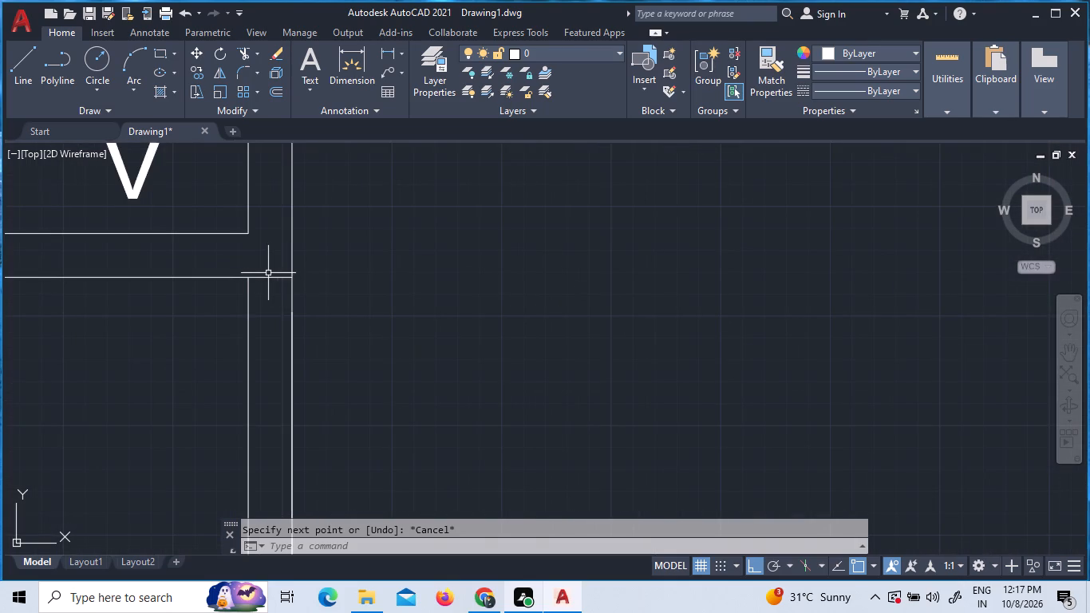
{"action": "left_click", "coordinate": [277, 276]}
{"action": "key", "text": "o"}
{"action": "key", "text": "Return"}
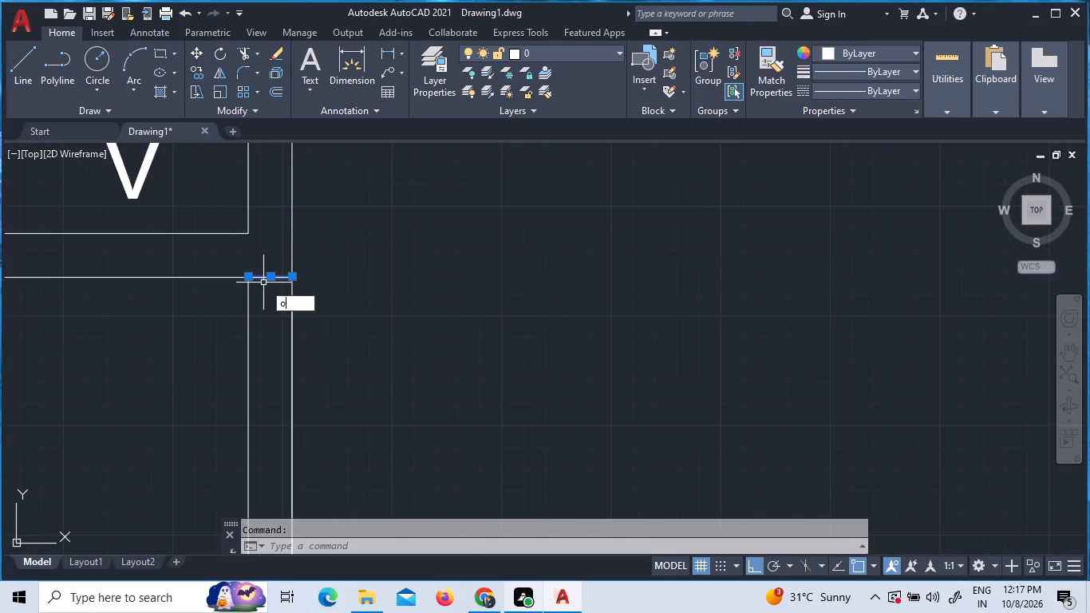
{"action": "type", "text": "5\""}
{"action": "key", "text": "Return"}
{"action": "left_click", "coordinate": [263, 283]}
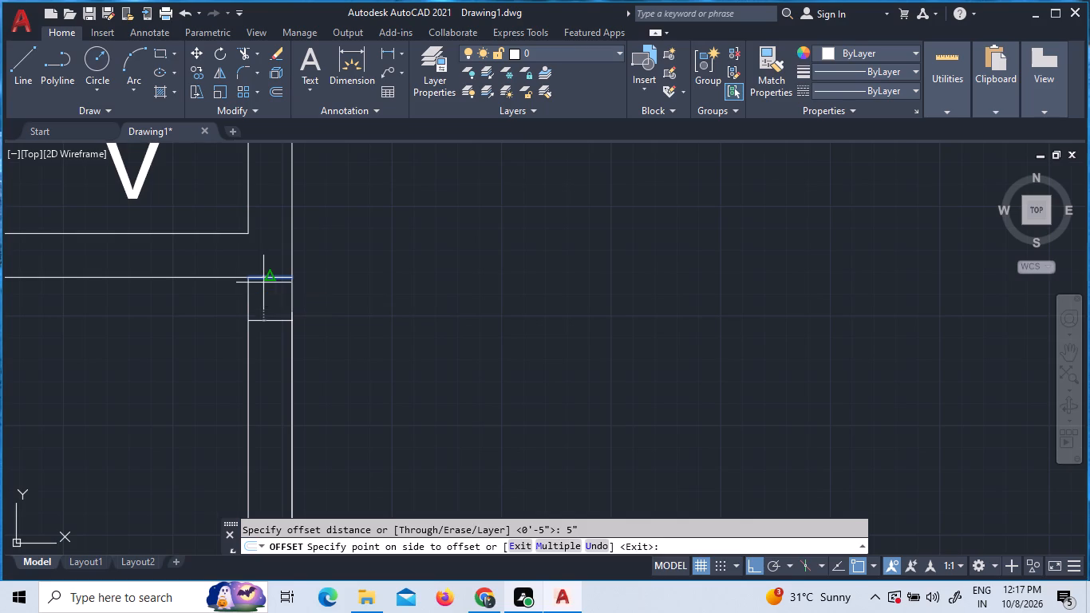
{"action": "left_click", "coordinate": [270, 279]}
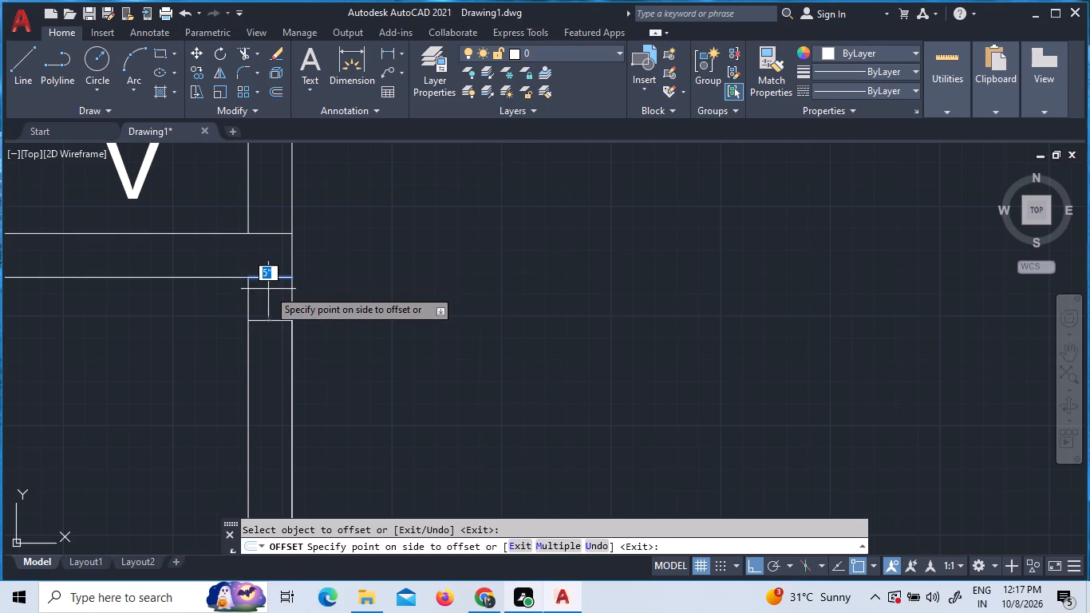
{"action": "left_click", "coordinate": [267, 300]}
{"action": "key", "text": "Escape"}
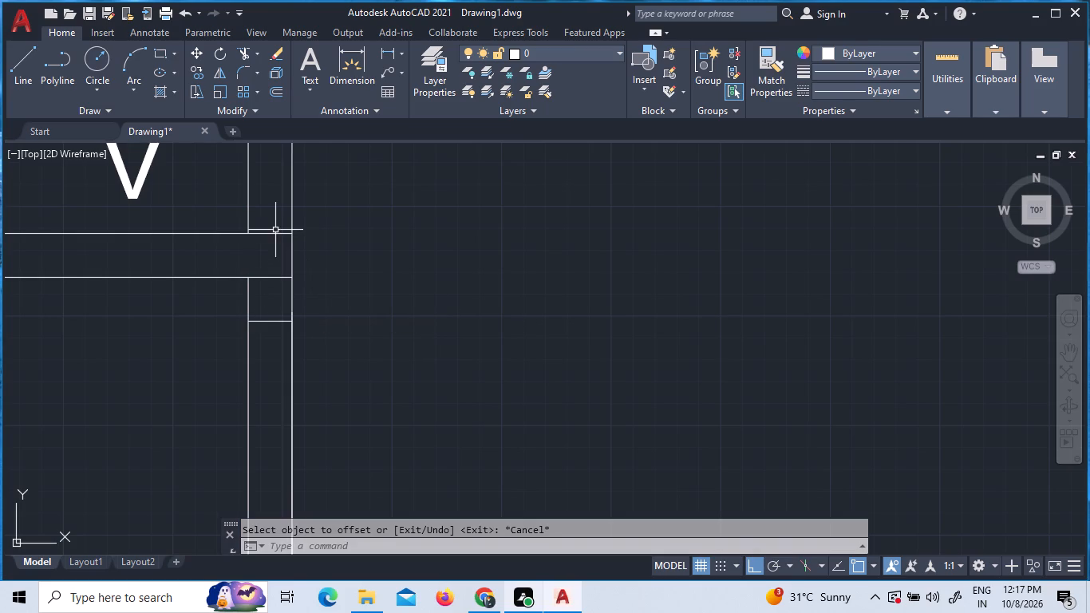
Erase the northern offset copy beside the west duct's south wall.
{"action": "left_click", "coordinate": [273, 232]}
{"action": "key", "text": "Delete"}
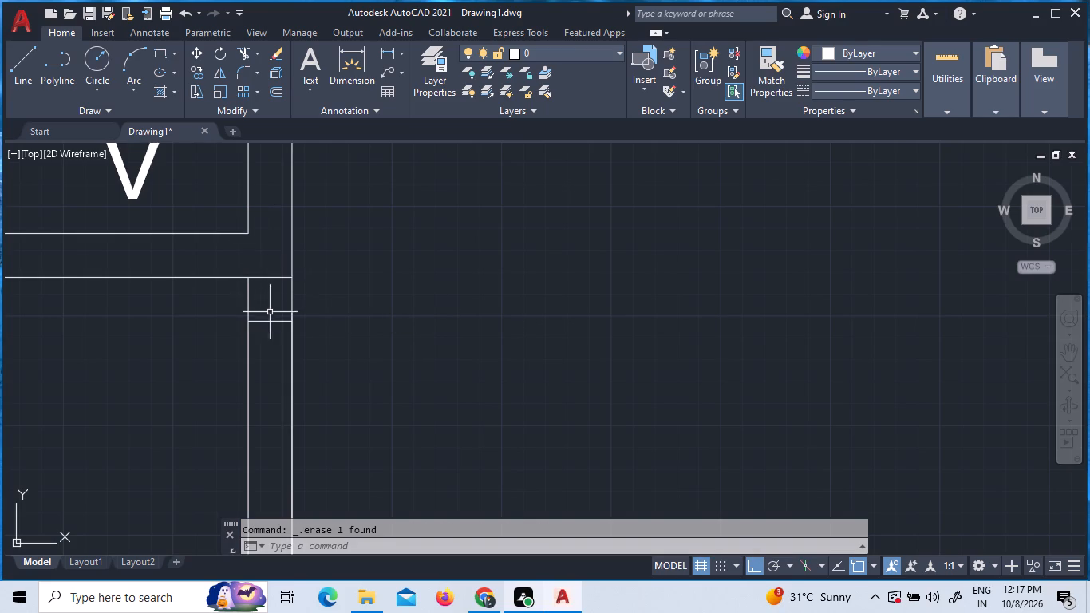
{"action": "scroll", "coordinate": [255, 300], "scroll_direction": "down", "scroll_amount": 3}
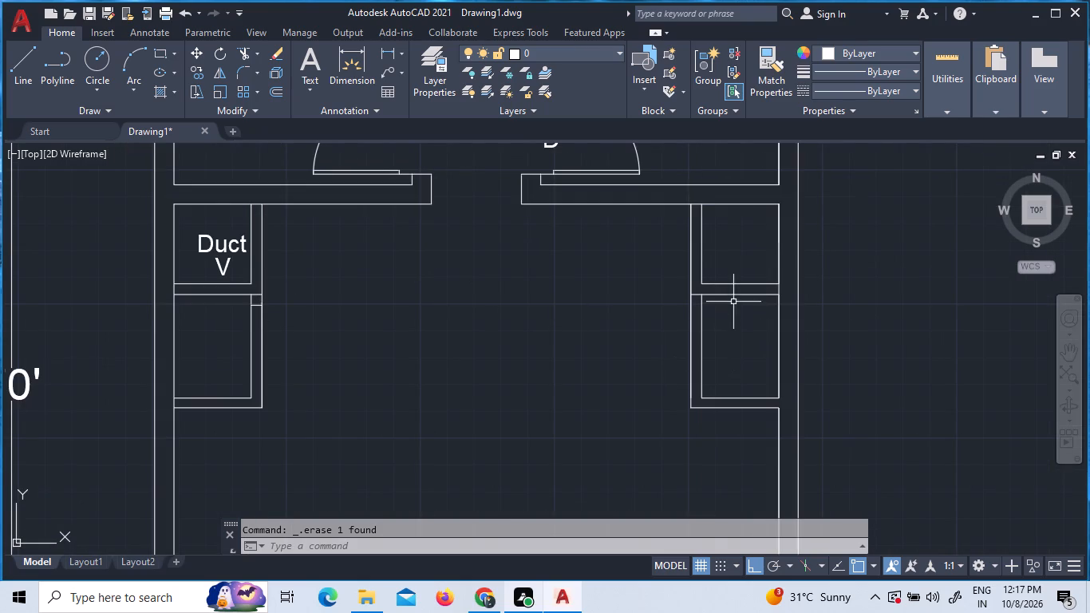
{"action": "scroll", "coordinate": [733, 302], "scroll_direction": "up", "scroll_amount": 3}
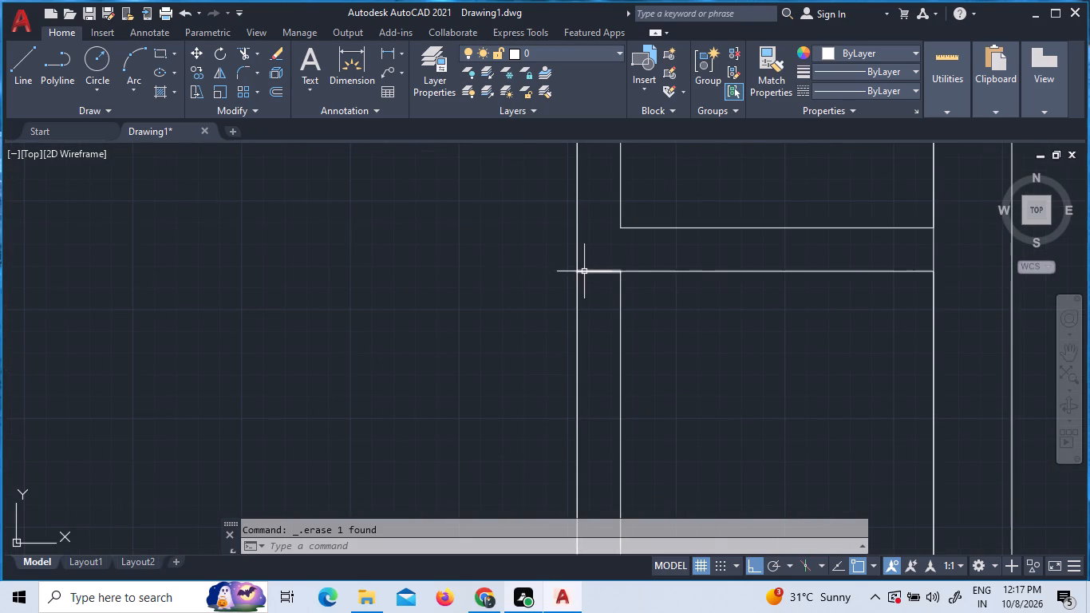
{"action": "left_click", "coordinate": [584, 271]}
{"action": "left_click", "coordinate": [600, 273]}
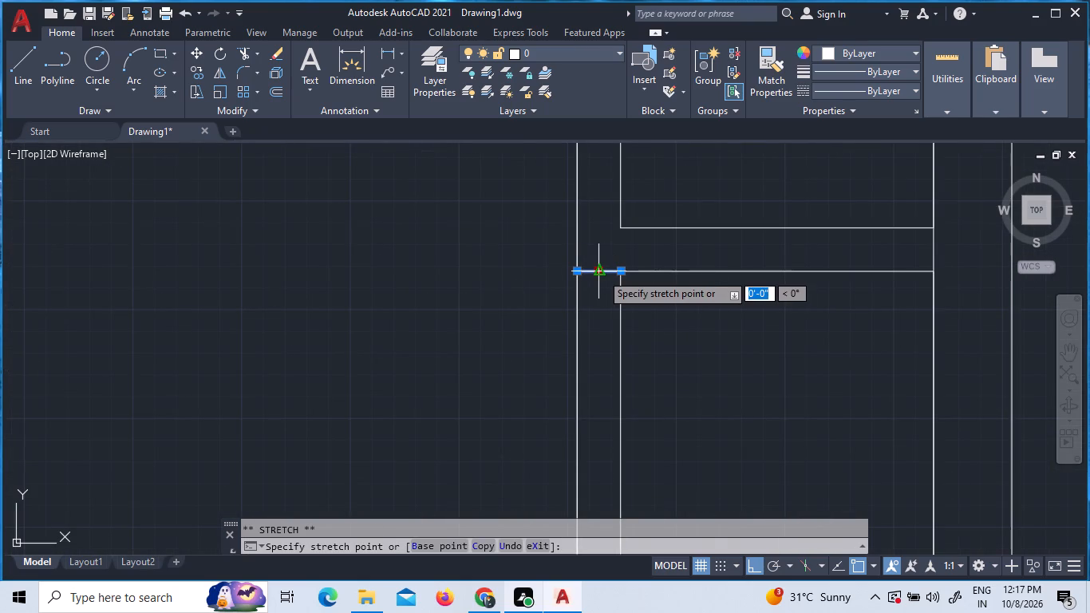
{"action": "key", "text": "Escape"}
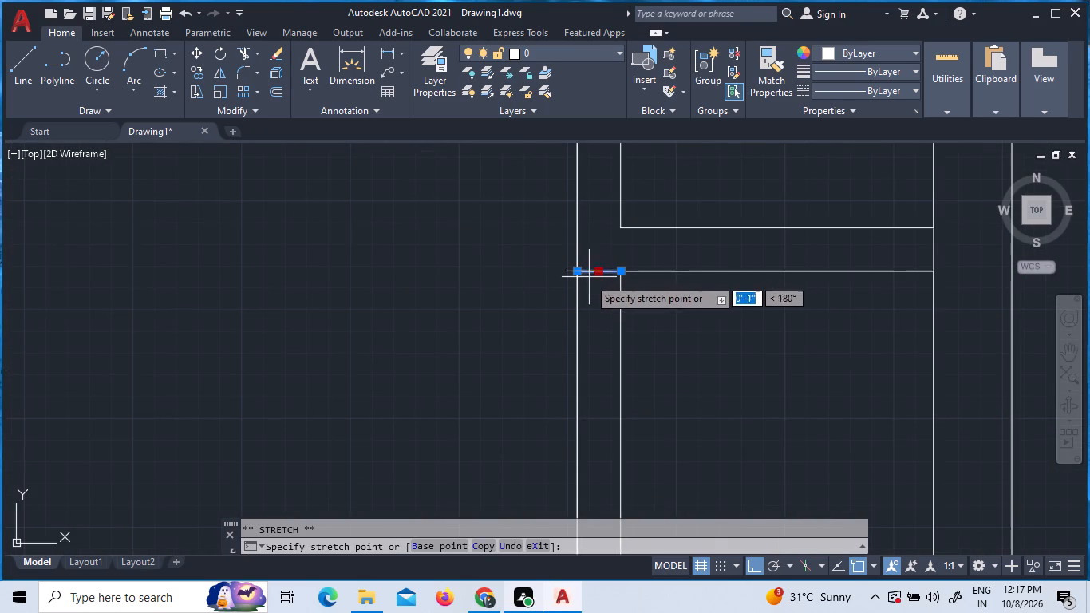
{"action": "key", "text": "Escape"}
Offset the short line across the east toilet's west wall 5" to the south.
{"action": "key", "text": "o"}
{"action": "key", "text": "Return"}
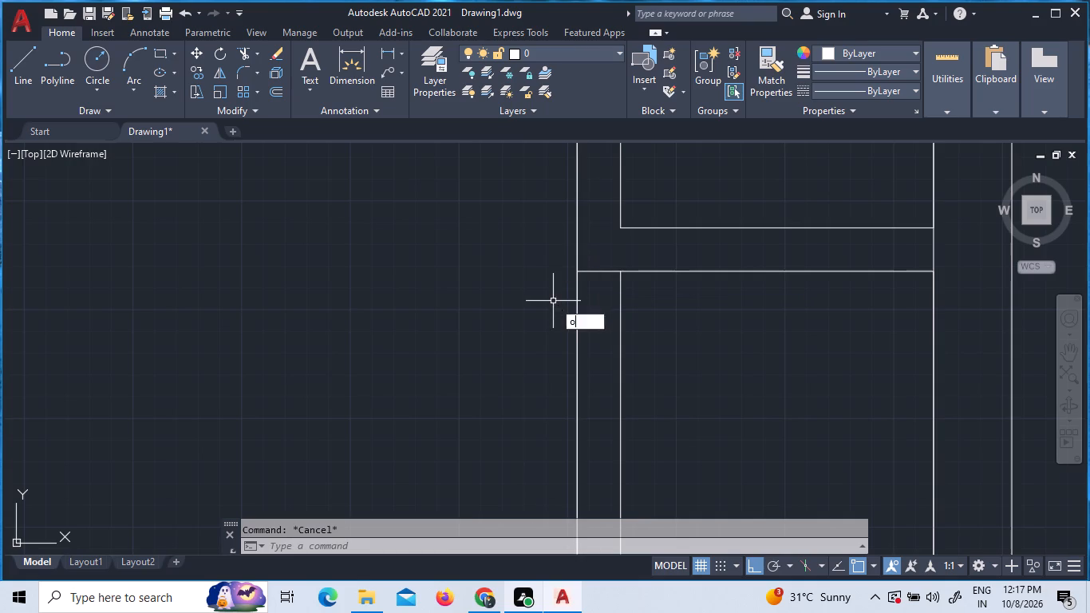
{"action": "key", "text": "5"}
{"action": "key", "text": "shift+quotedbl"}
{"action": "key", "text": "Return"}
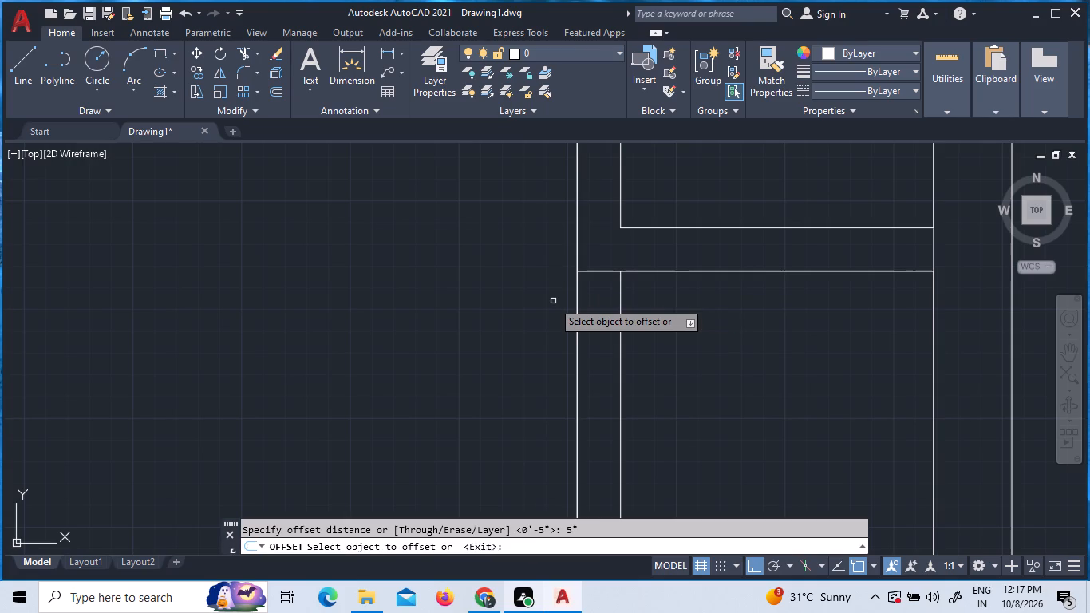
{"action": "left_click", "coordinate": [597, 272]}
{"action": "left_click", "coordinate": [606, 296]}
{"action": "key", "text": "Escape"}
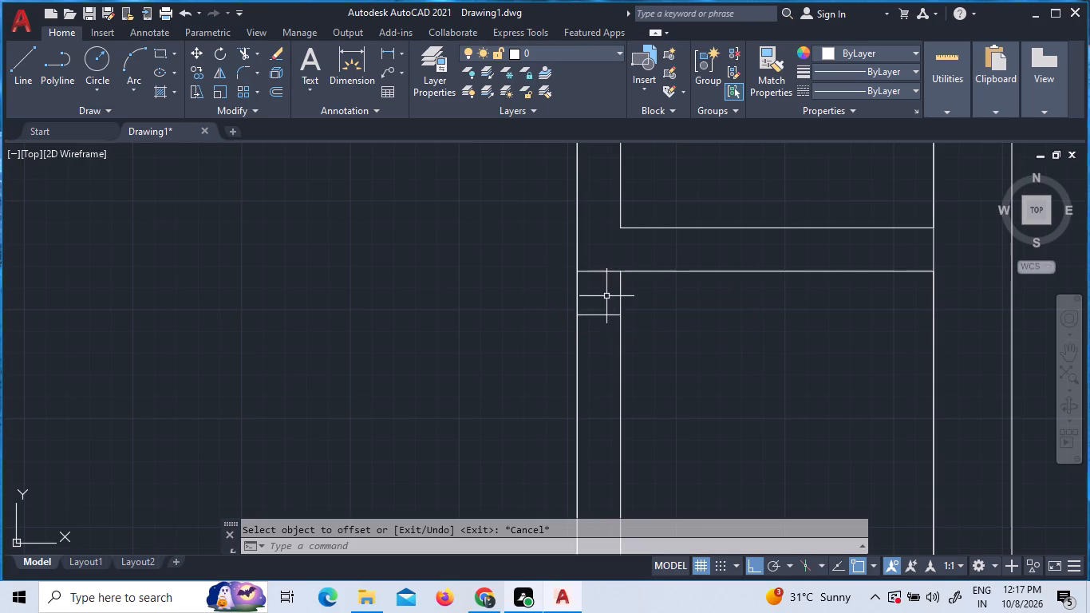
Shrink the spare door block beside the second floor plan to an opening of about 2'.
{"action": "scroll", "coordinate": [609, 295], "scroll_direction": "down", "scroll_amount": 4}
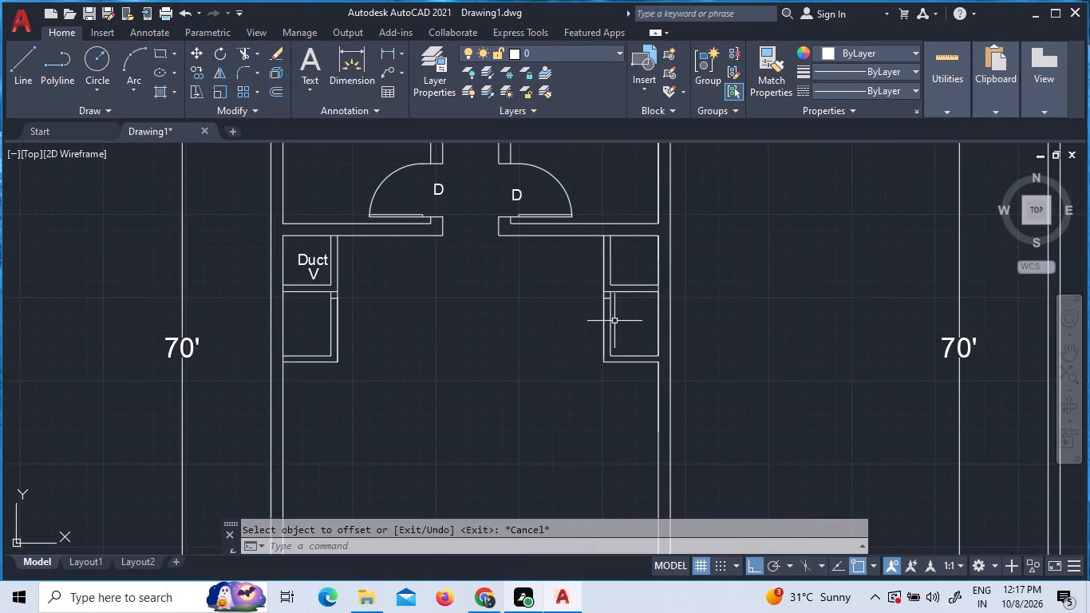
{"action": "middle_click_drag", "start_coordinate": [602, 350], "coordinate": [463, 521]}
{"action": "scroll", "coordinate": [440, 352], "scroll_direction": "down", "scroll_amount": 3}
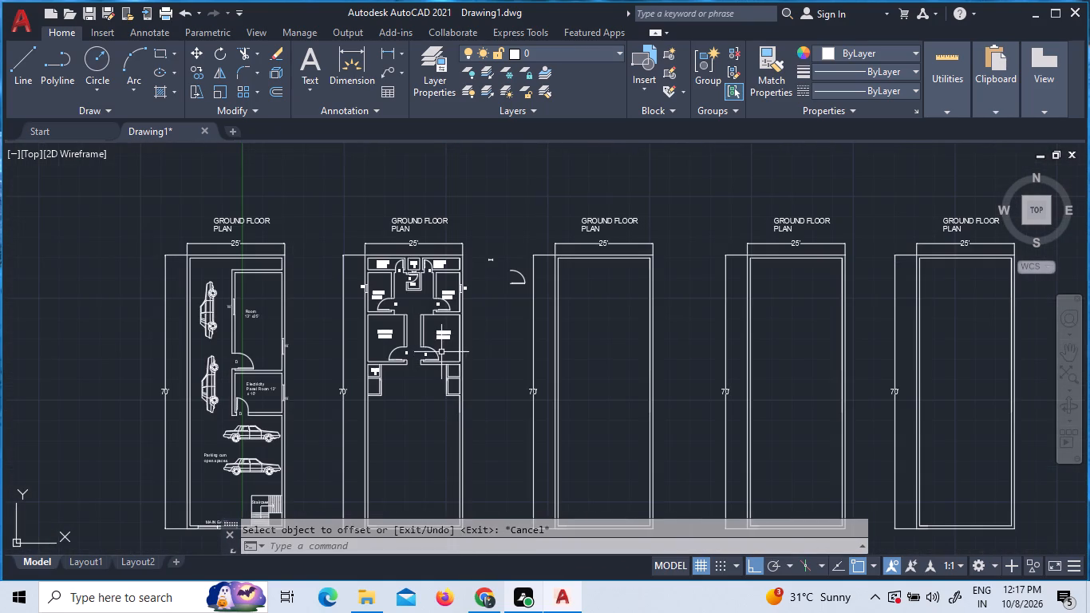
{"action": "scroll", "coordinate": [521, 268], "scroll_direction": "up", "scroll_amount": 5}
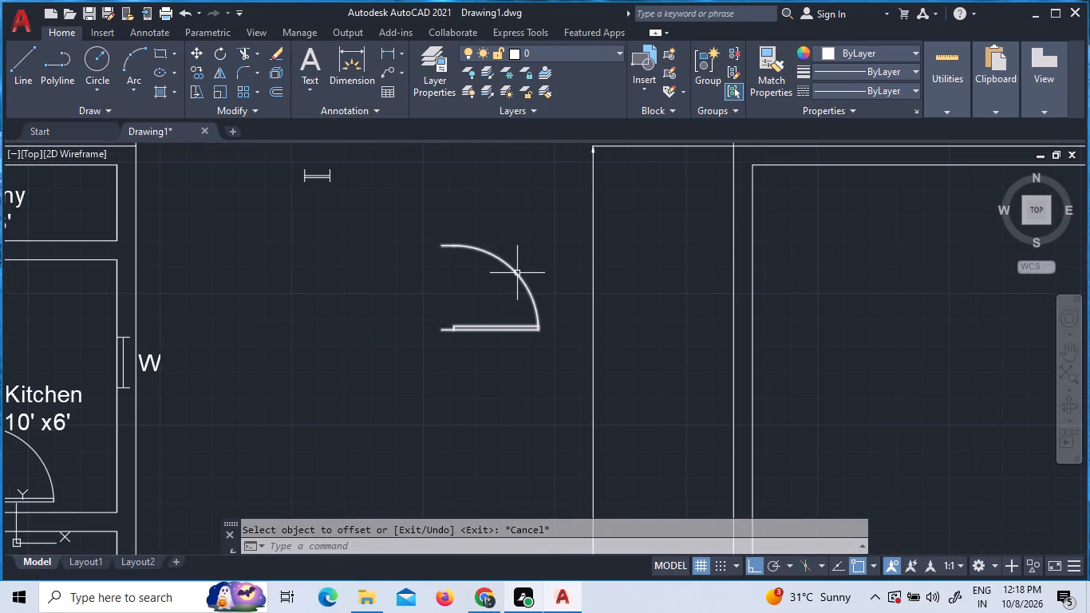
{"action": "left_click", "coordinate": [513, 268]}
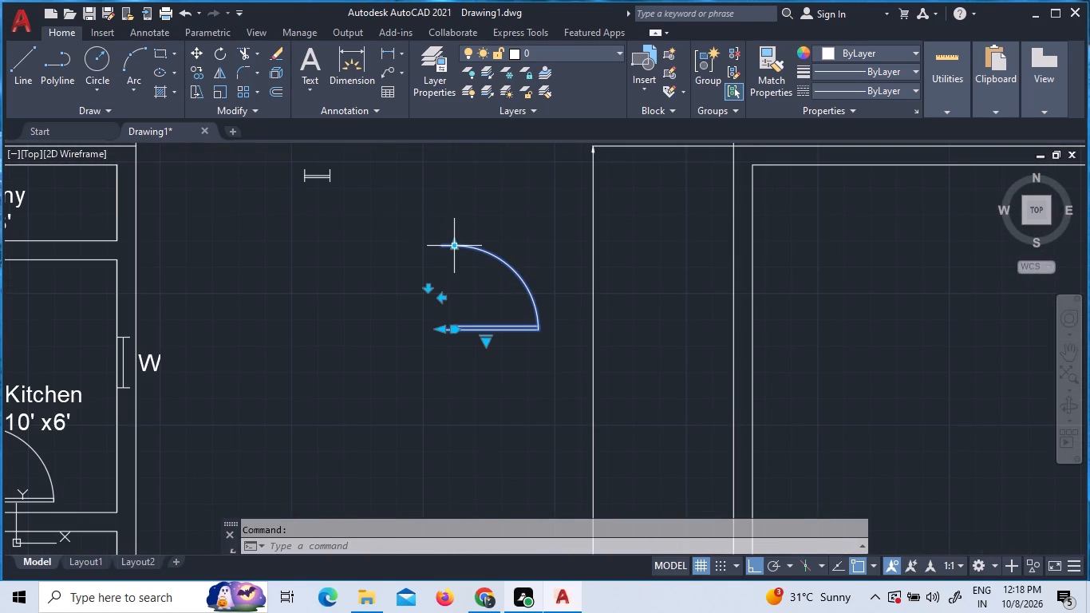
{"action": "left_click", "coordinate": [451, 248]}
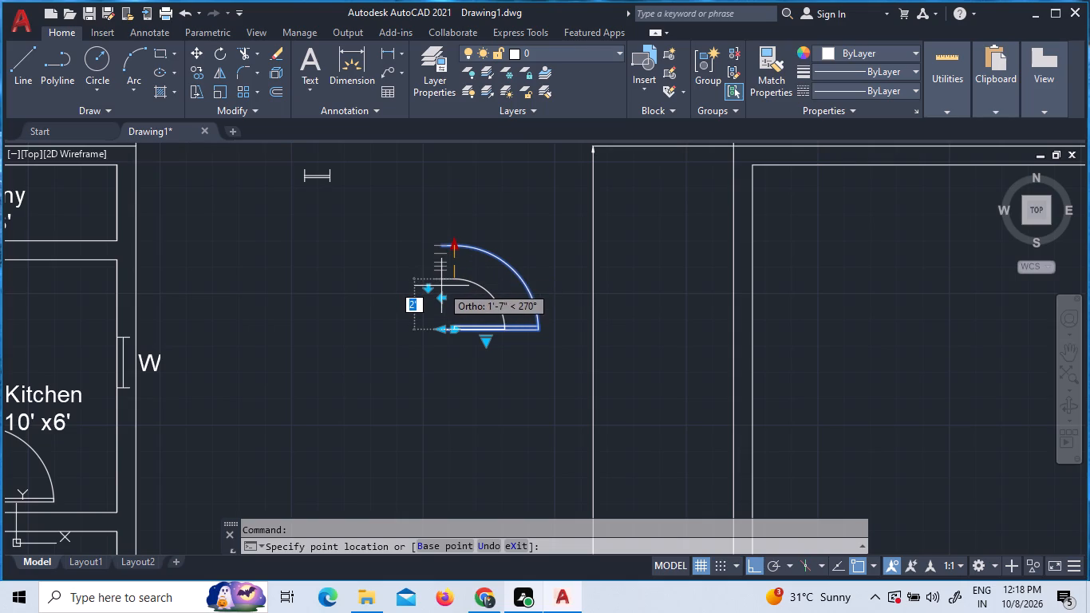
{"action": "scroll", "coordinate": [440, 290], "scroll_direction": "up", "scroll_amount": 3}
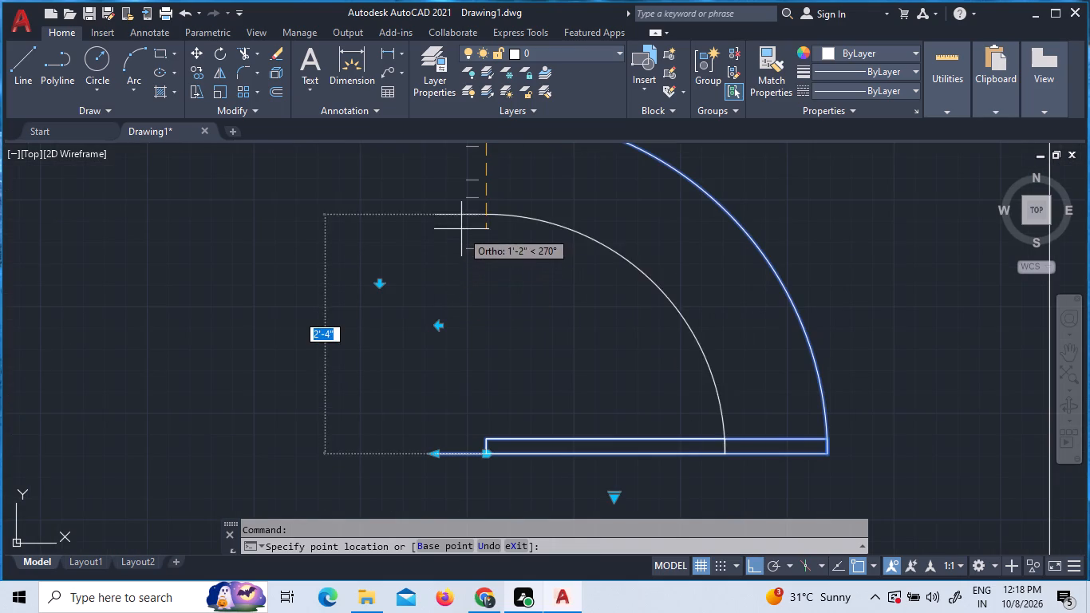
{"action": "left_click", "coordinate": [466, 247]}
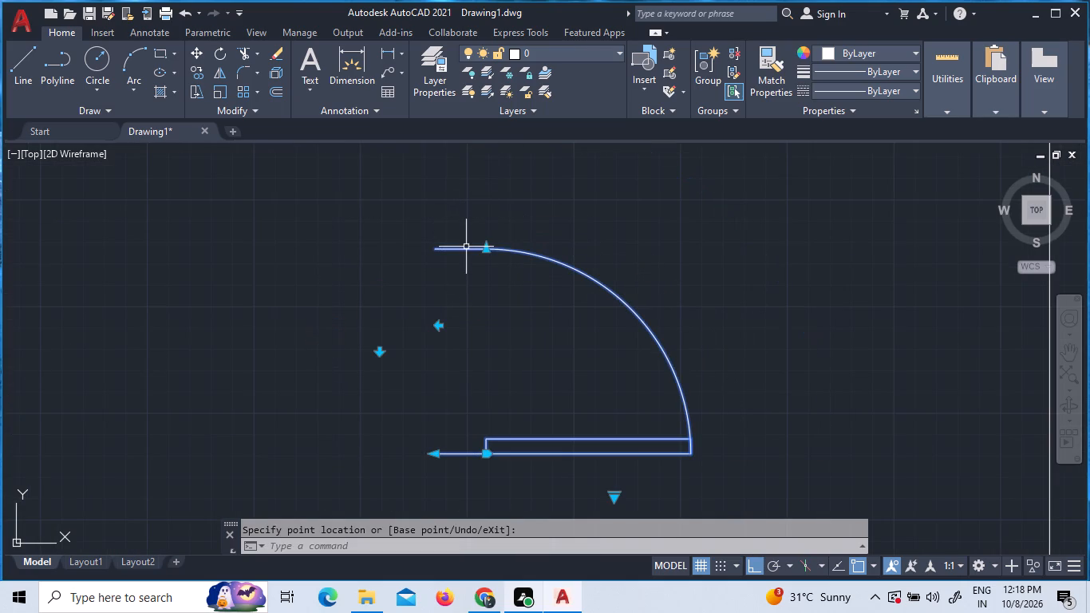
{"action": "left_click", "coordinate": [722, 477]}
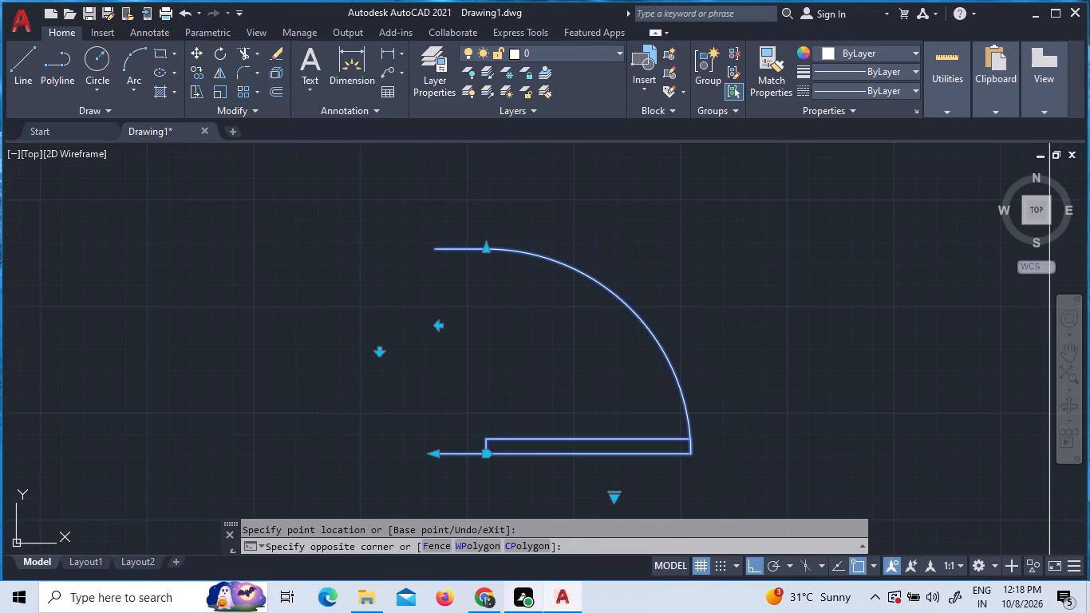
{"action": "key", "text": "Escape"}
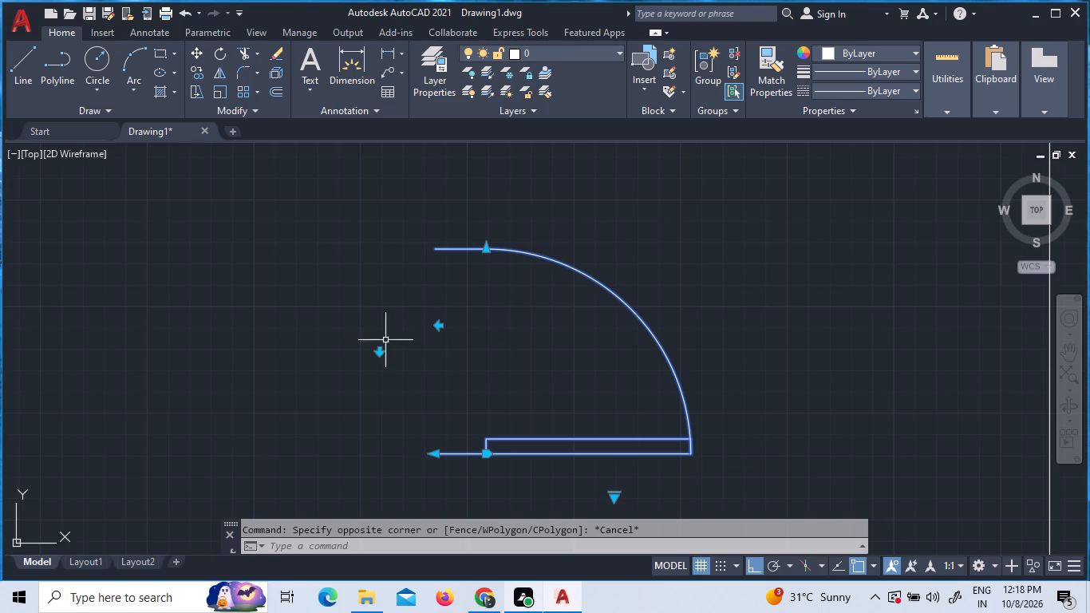
Flip the spare door block beside the second floor plan so its leaf lies on the north side.
{"action": "left_click", "coordinate": [377, 352]}
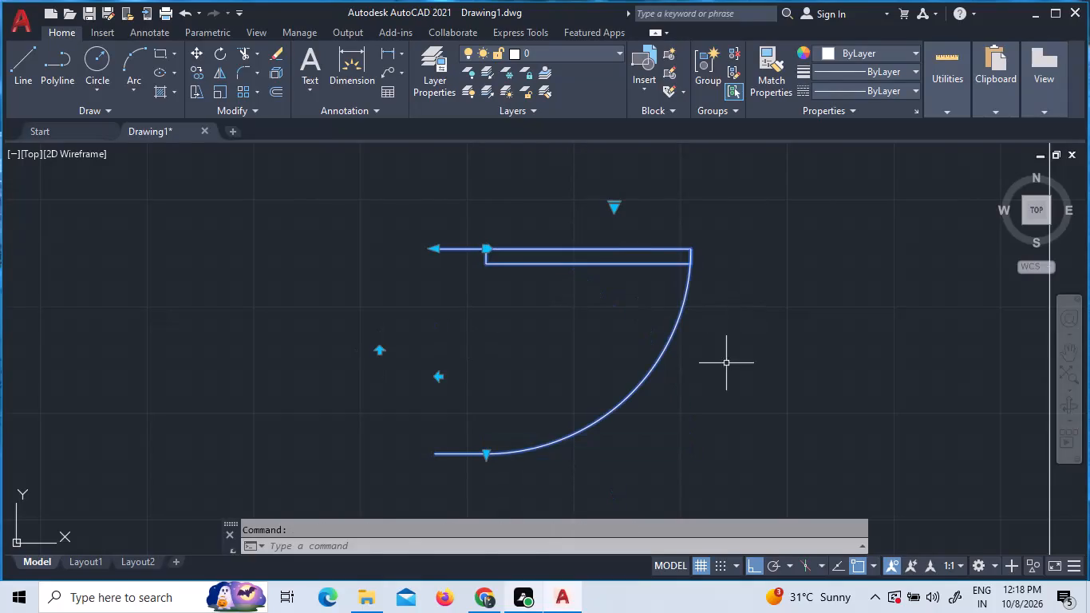
Copy the spare door block into the east toilet, against its west wall just below the duct.
{"action": "left_click_drag", "start_coordinate": [725, 366], "coordinate": [706, 362]}
{"action": "left_click", "coordinate": [314, 182]}
{"action": "right_click", "coordinate": [314, 182]}
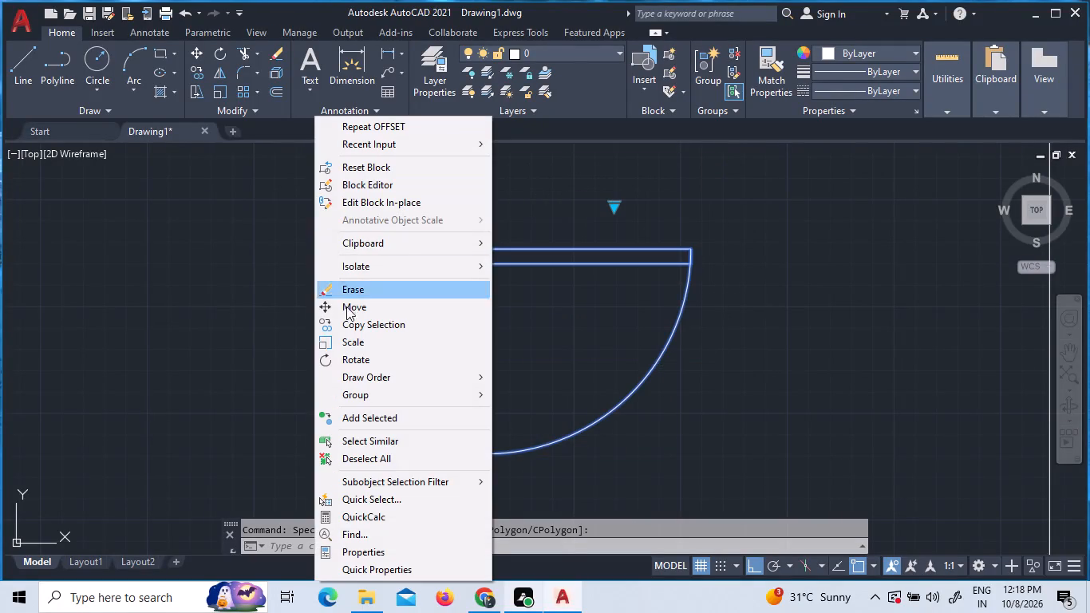
{"action": "left_click", "coordinate": [364, 330]}
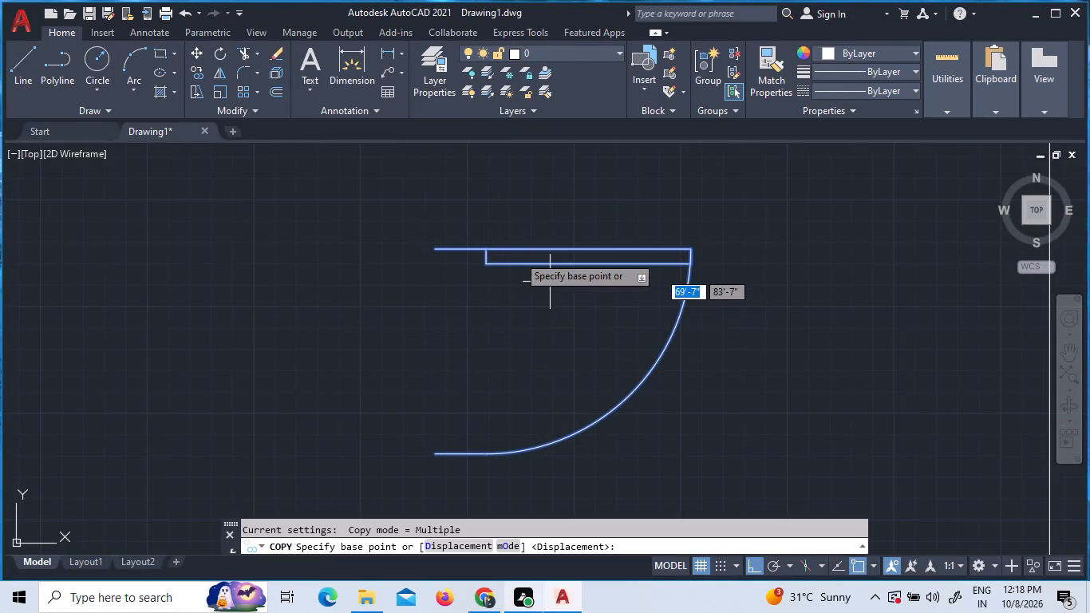
{"action": "left_click", "coordinate": [512, 250]}
{"action": "scroll", "coordinate": [335, 349], "scroll_direction": "down", "scroll_amount": 6}
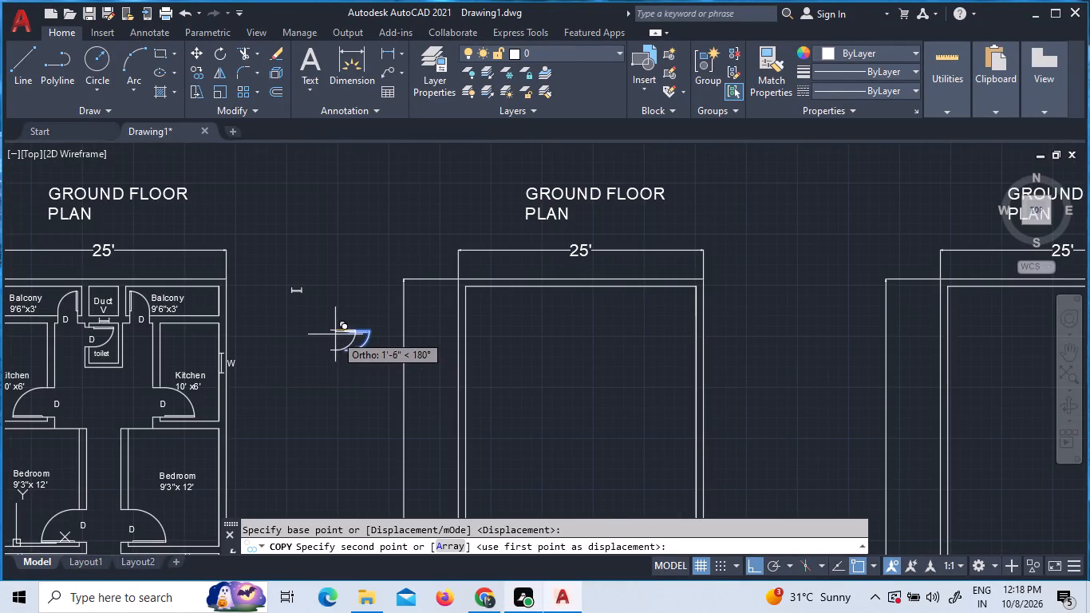
{"action": "scroll", "coordinate": [155, 441], "scroll_direction": "down", "scroll_amount": 3}
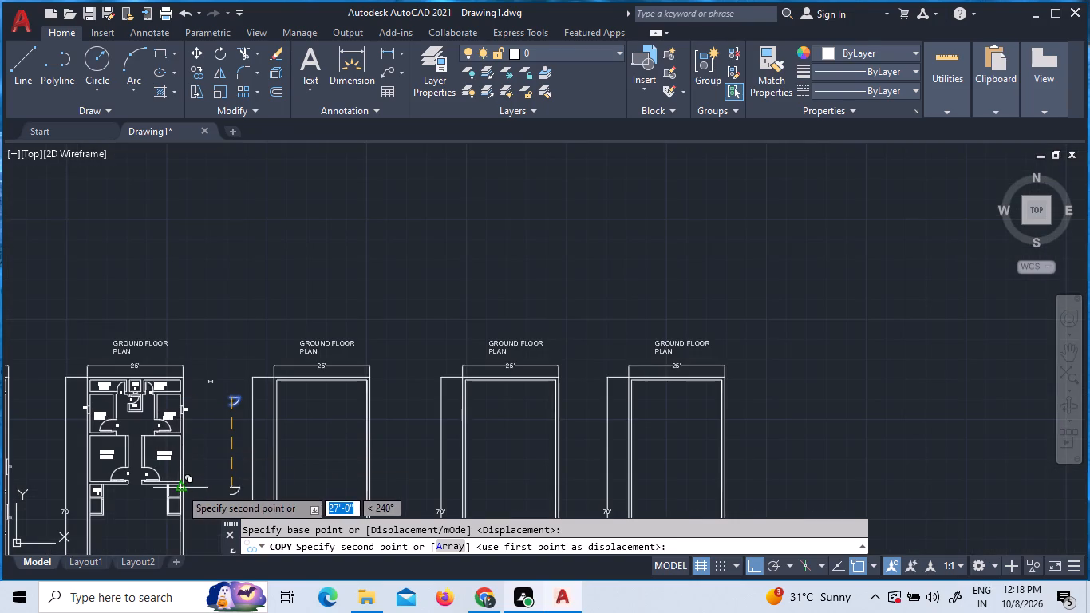
{"action": "key", "text": "F8"}
{"action": "scroll", "coordinate": [162, 532], "scroll_direction": "up", "scroll_amount": 2}
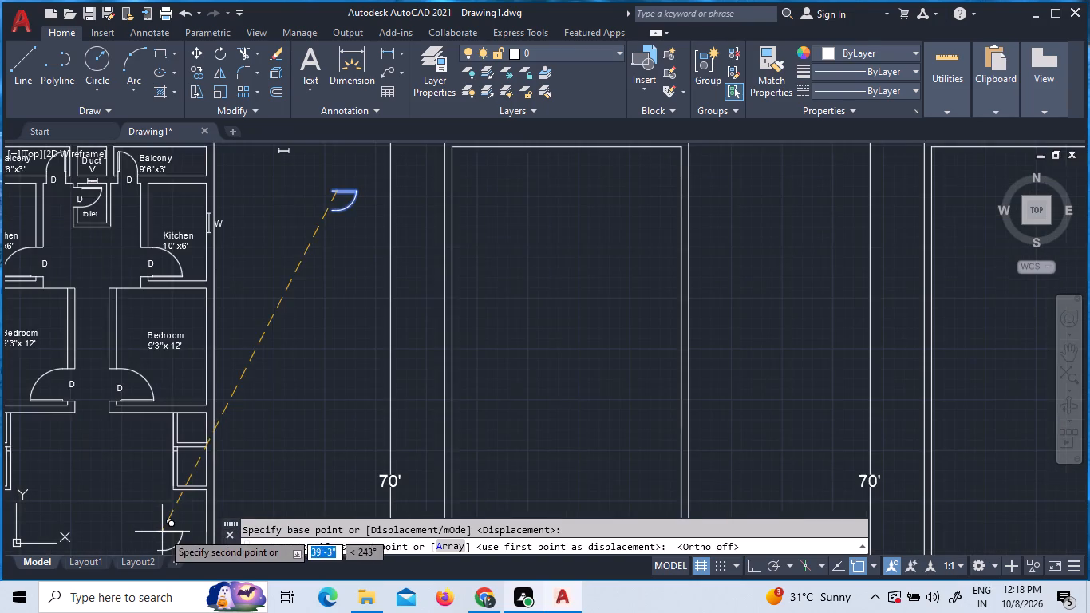
{"action": "scroll", "coordinate": [172, 524], "scroll_direction": "up", "scroll_amount": 2}
{"action": "scroll", "coordinate": [211, 351], "scroll_direction": "up", "scroll_amount": 2}
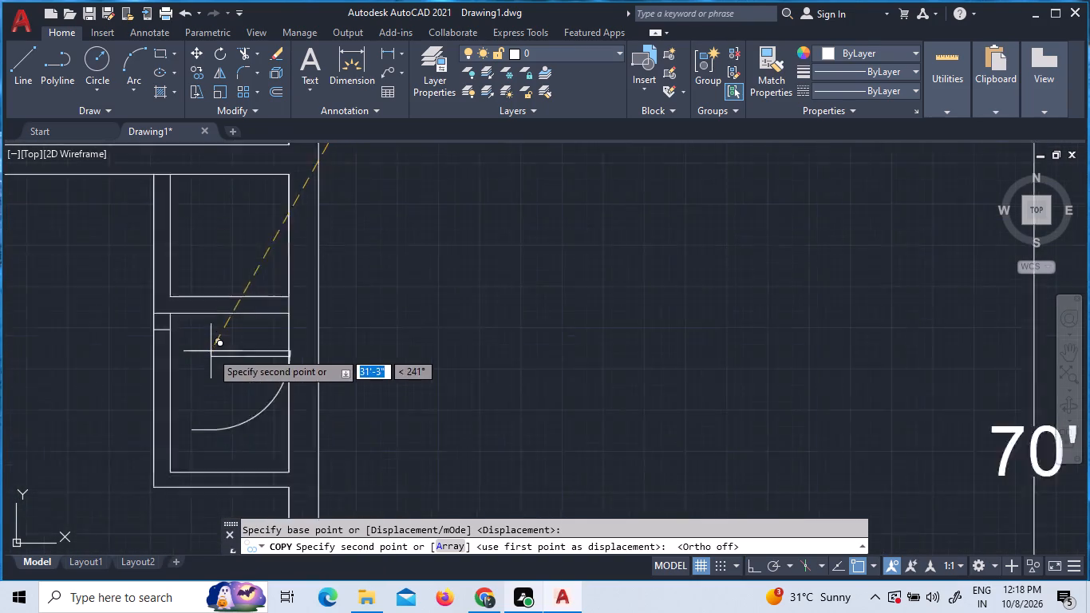
{"action": "scroll", "coordinate": [211, 351], "scroll_direction": "up", "scroll_amount": 1}
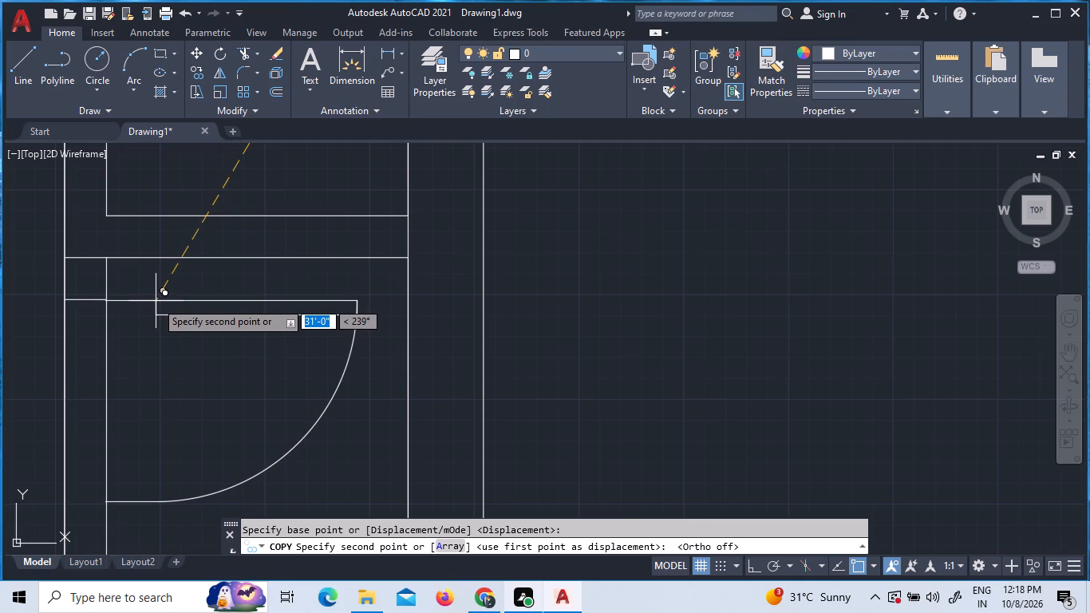
{"action": "left_click", "coordinate": [156, 300]}
{"action": "scroll", "coordinate": [285, 327], "scroll_direction": "down", "scroll_amount": 2}
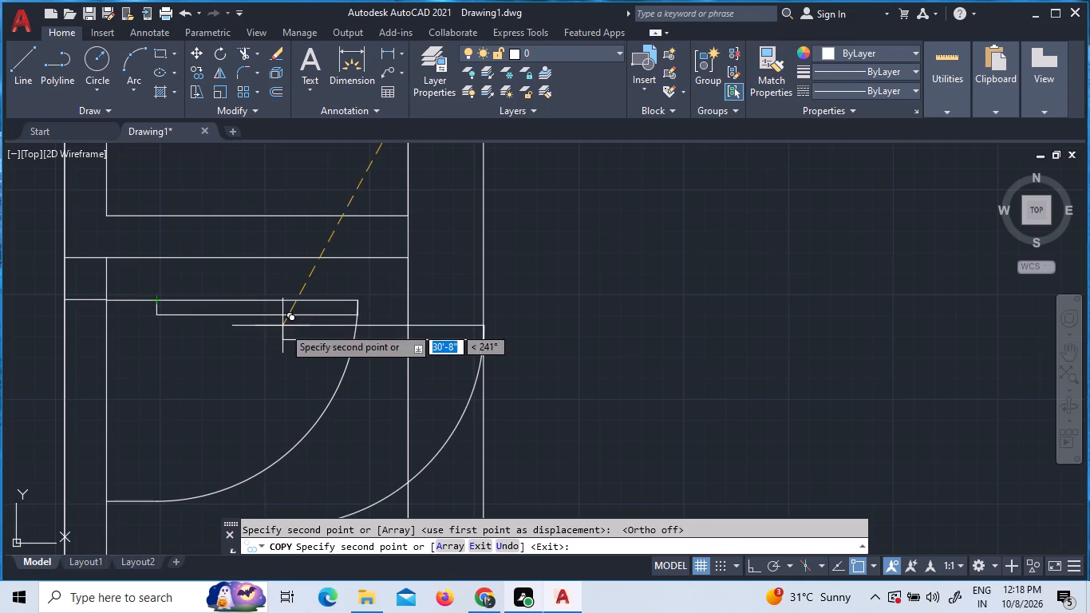
{"action": "scroll", "coordinate": [286, 327], "scroll_direction": "down", "scroll_amount": 1}
{"action": "scroll", "coordinate": [350, 350], "scroll_direction": "down", "scroll_amount": 2}
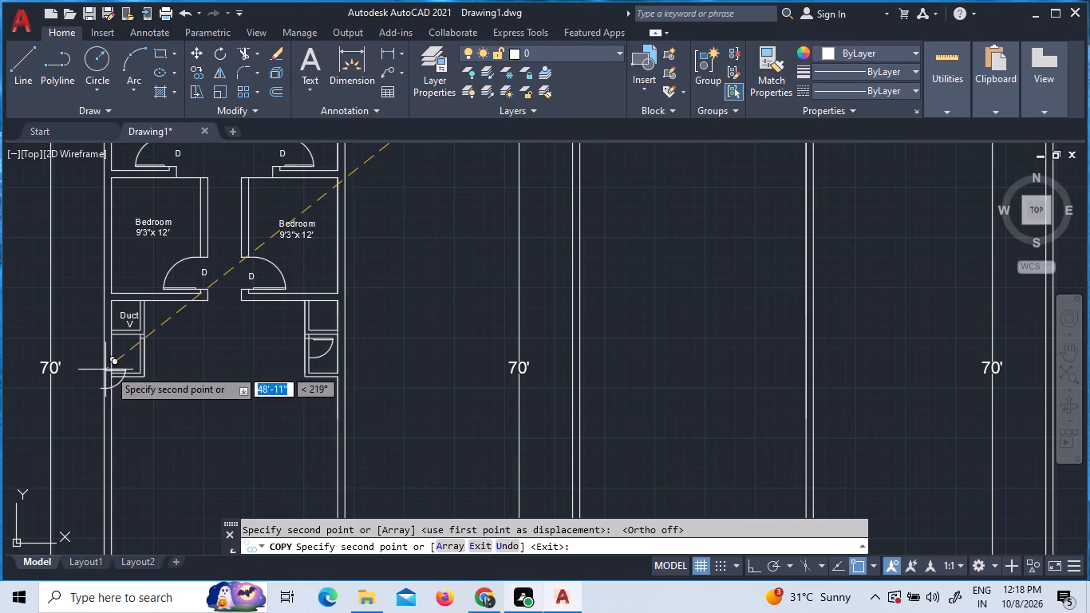
{"action": "key", "text": "Escape"}
Move the east toilet door so its leaf-side end meets the short line across the west wall at the inner face.
{"action": "scroll", "coordinate": [310, 334], "scroll_direction": "up", "scroll_amount": 1}
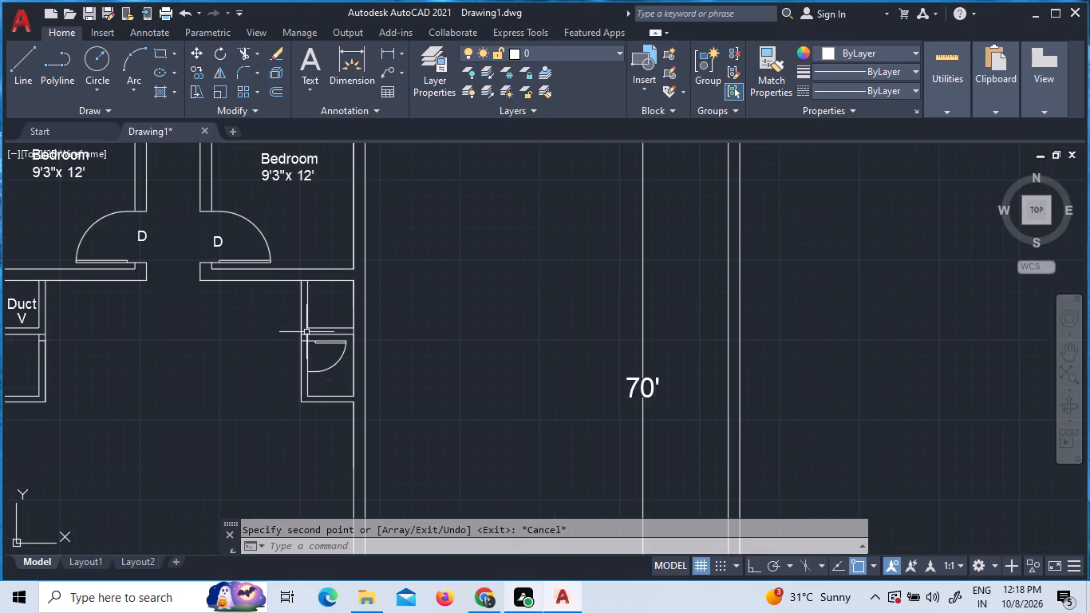
{"action": "scroll", "coordinate": [306, 338], "scroll_direction": "up", "scroll_amount": 11}
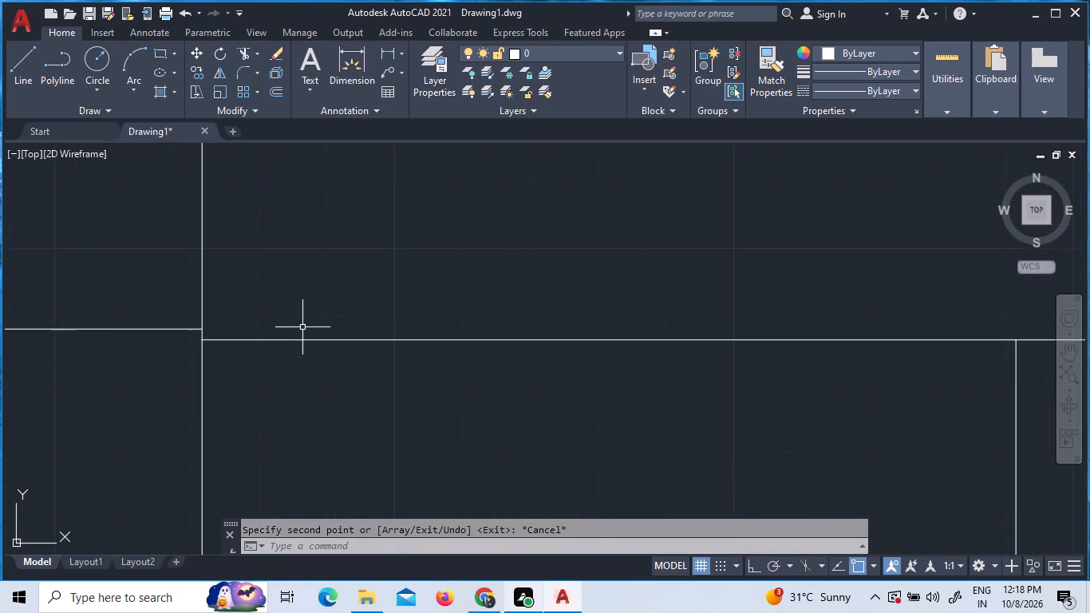
{"action": "left_click", "coordinate": [300, 340]}
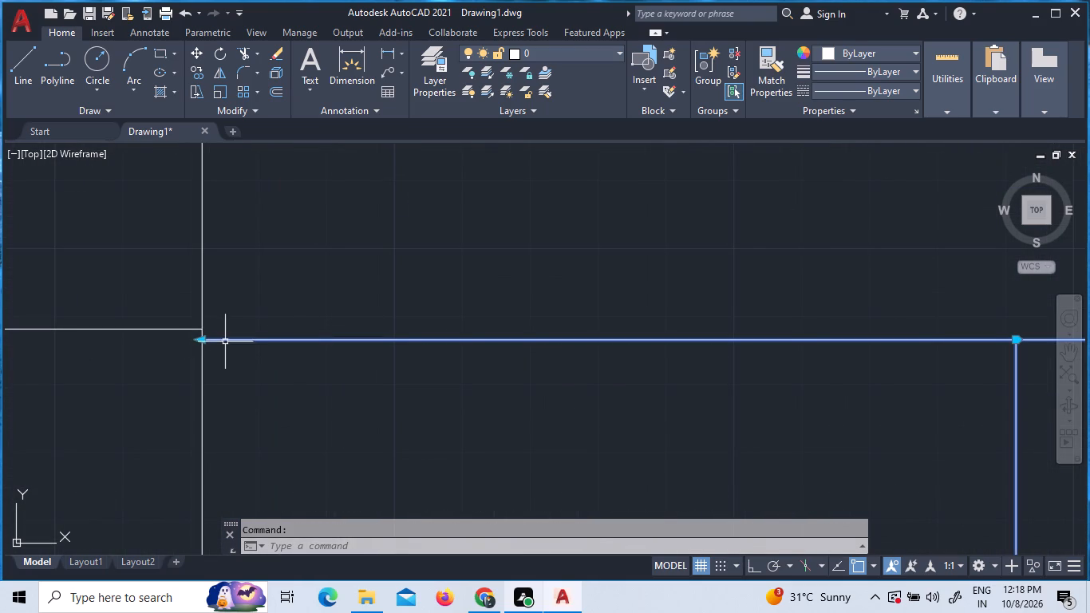
{"action": "scroll", "coordinate": [226, 338], "scroll_direction": "up", "scroll_amount": 4}
{"action": "type", "text": "move"}
{"action": "key", "text": "Return"}
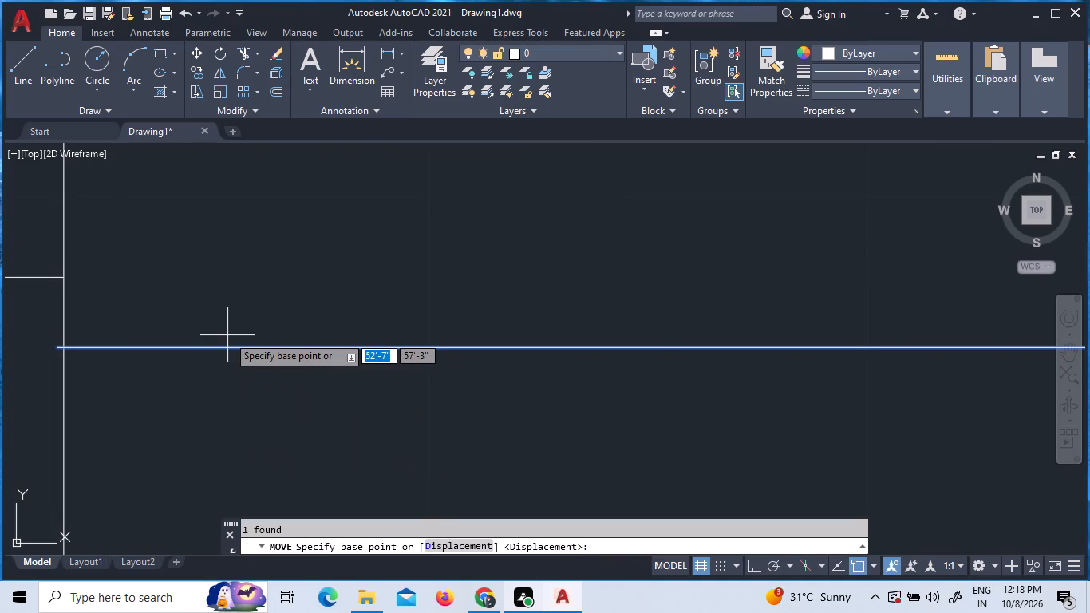
{"action": "left_click", "coordinate": [57, 350]}
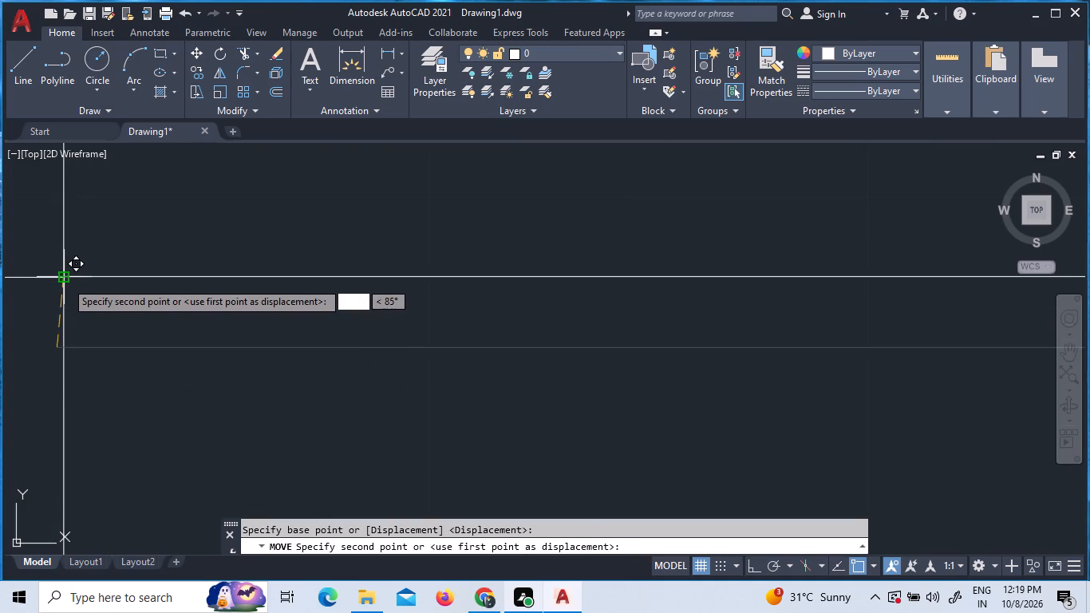
{"action": "left_click", "coordinate": [65, 281]}
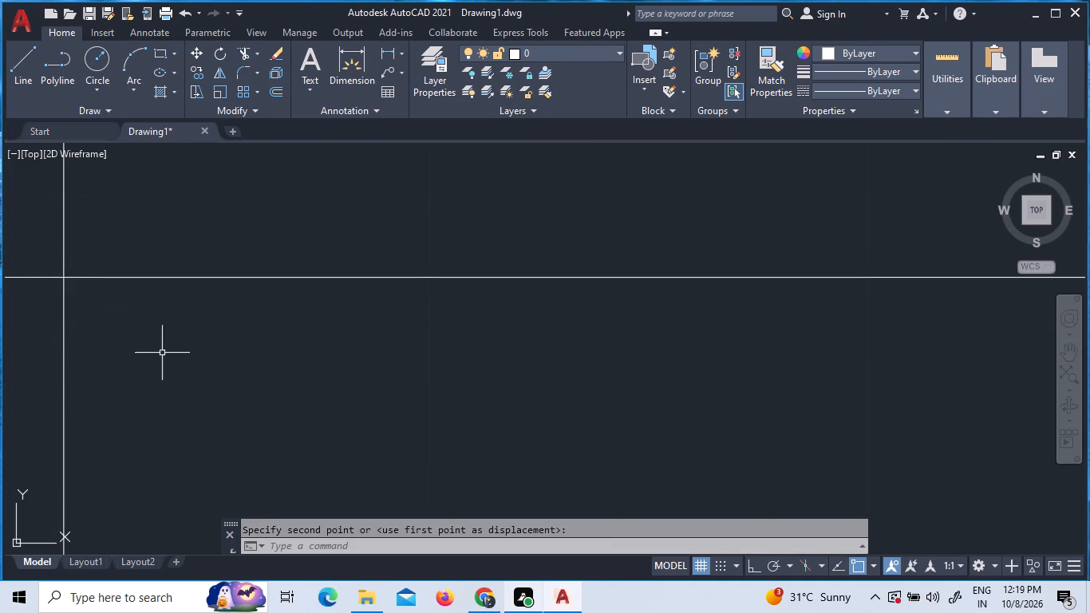
Draw a short line across the east toilet's west wall from the south end of the door swing.
{"action": "scroll", "coordinate": [164, 352], "scroll_direction": "down", "scroll_amount": 10}
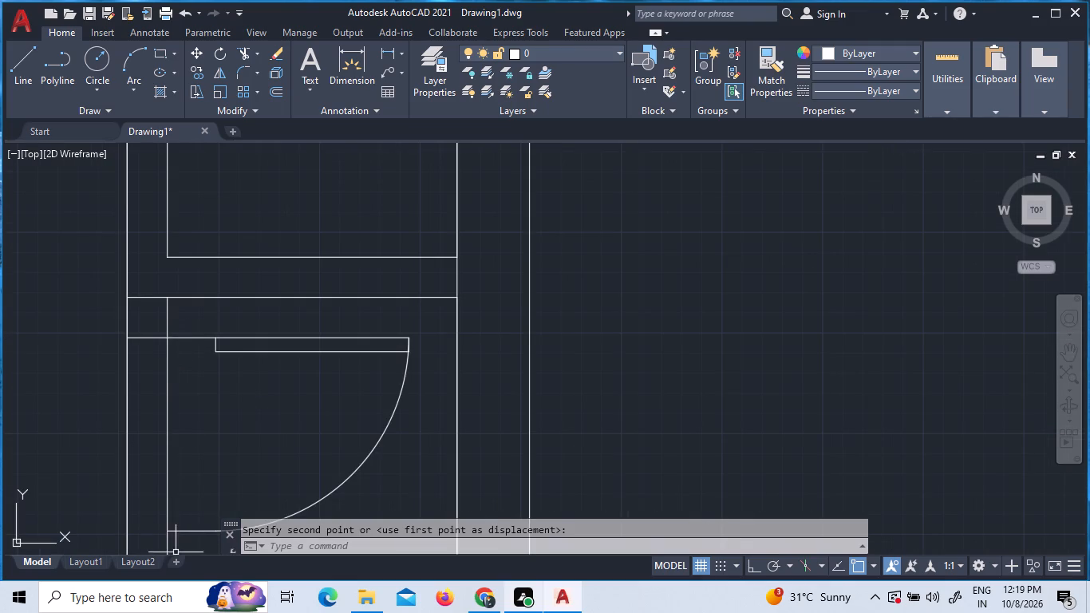
{"action": "scroll", "coordinate": [163, 549], "scroll_direction": "up", "scroll_amount": 1}
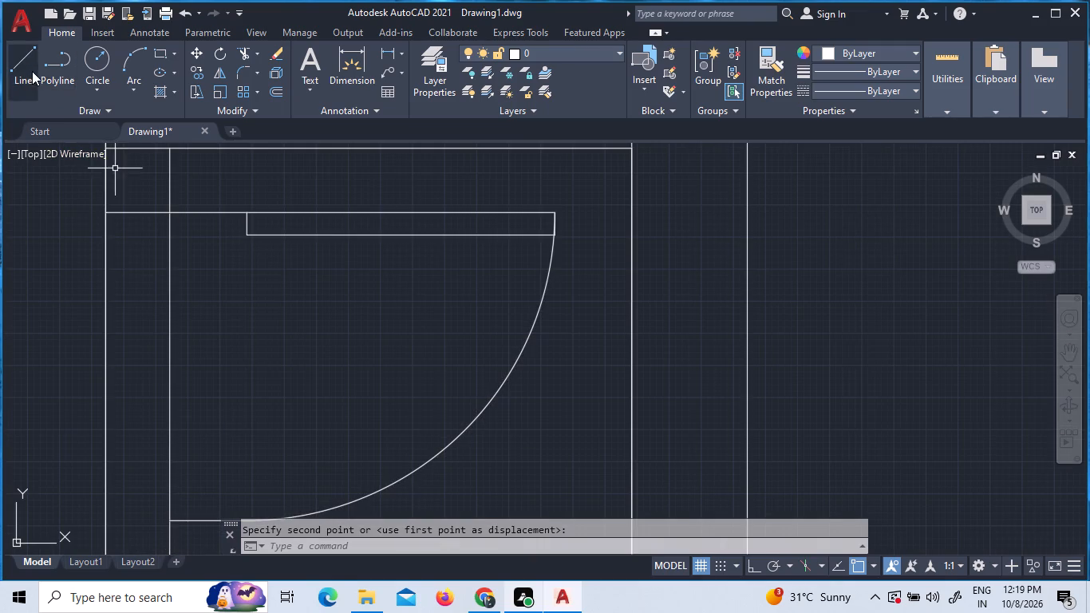
{"action": "left_click", "coordinate": [32, 71]}
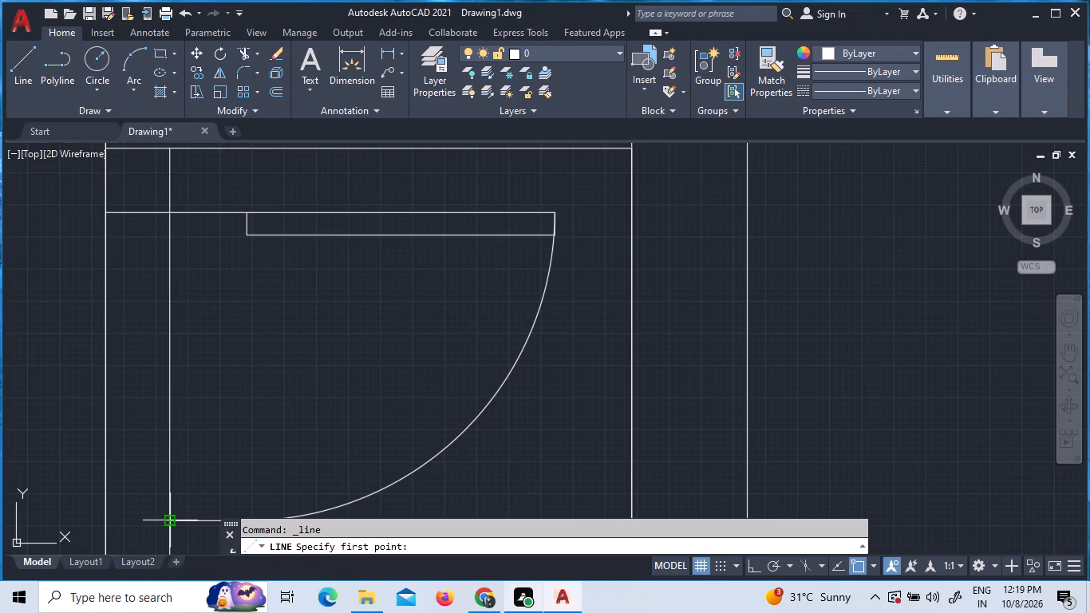
{"action": "key", "text": "F8"}
{"action": "left_click", "coordinate": [171, 521]}
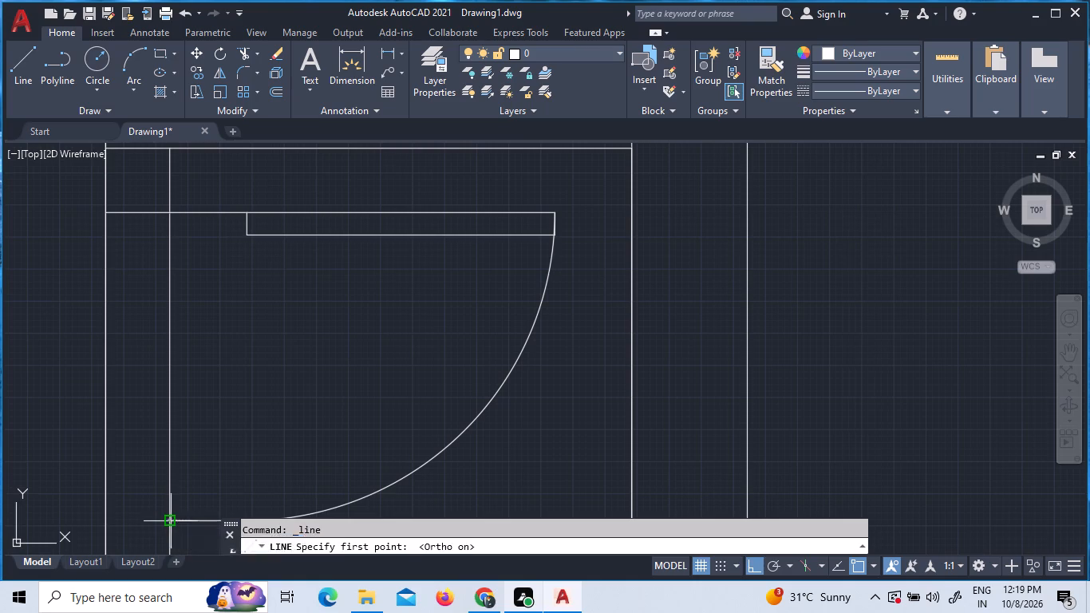
{"action": "left_click", "coordinate": [99, 520]}
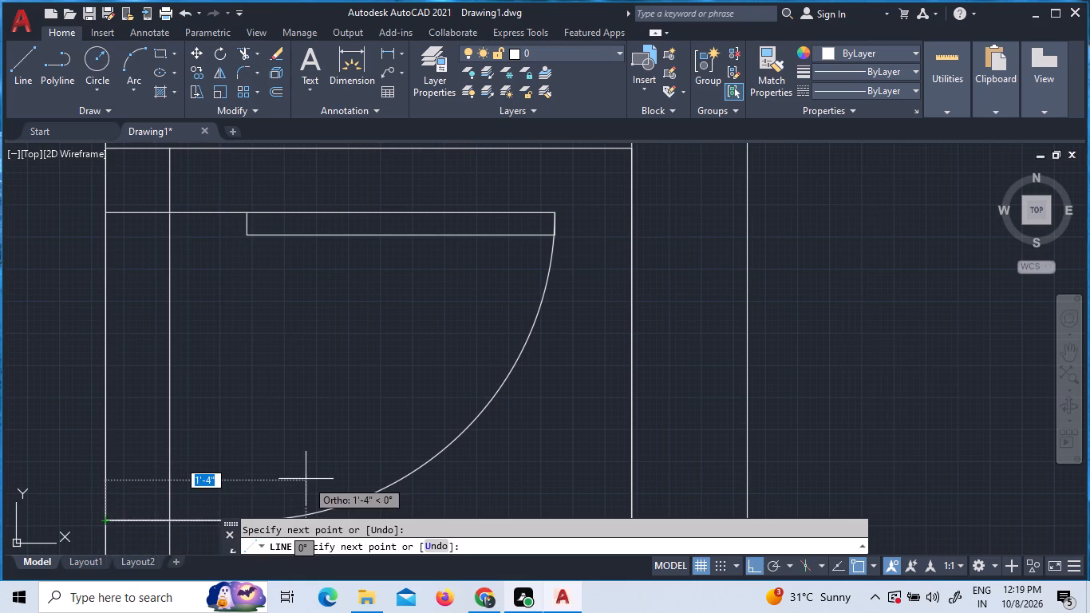
{"action": "key", "text": "Escape"}
Flip the spare door block beside the second floor plan east-west so its jamb side faces east.
{"action": "scroll", "coordinate": [209, 502], "scroll_direction": "down", "scroll_amount": 6}
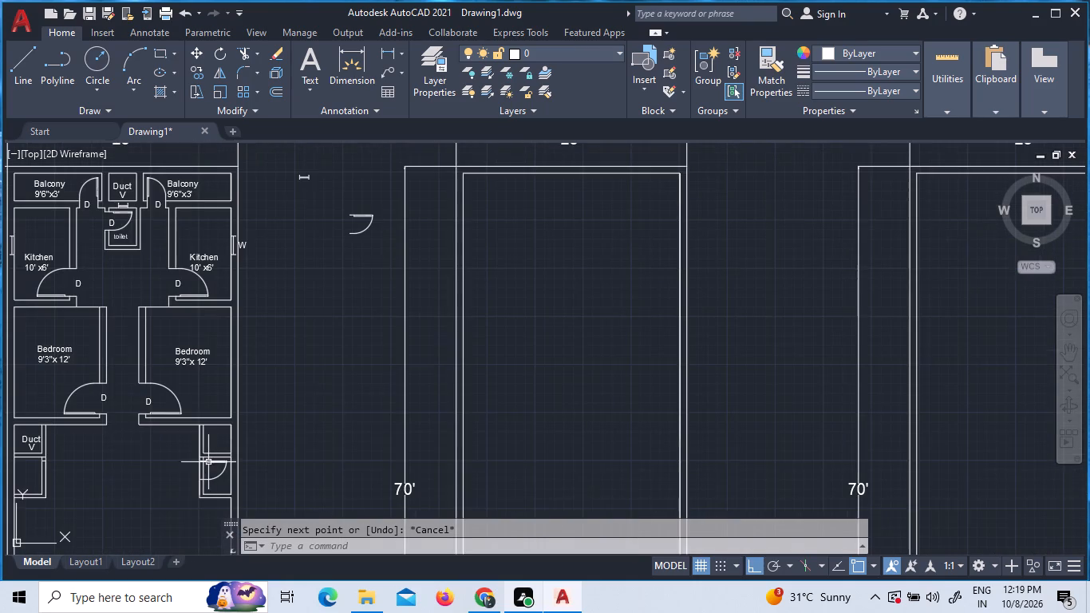
{"action": "left_click", "coordinate": [360, 225]}
{"action": "left_click", "coordinate": [363, 246]}
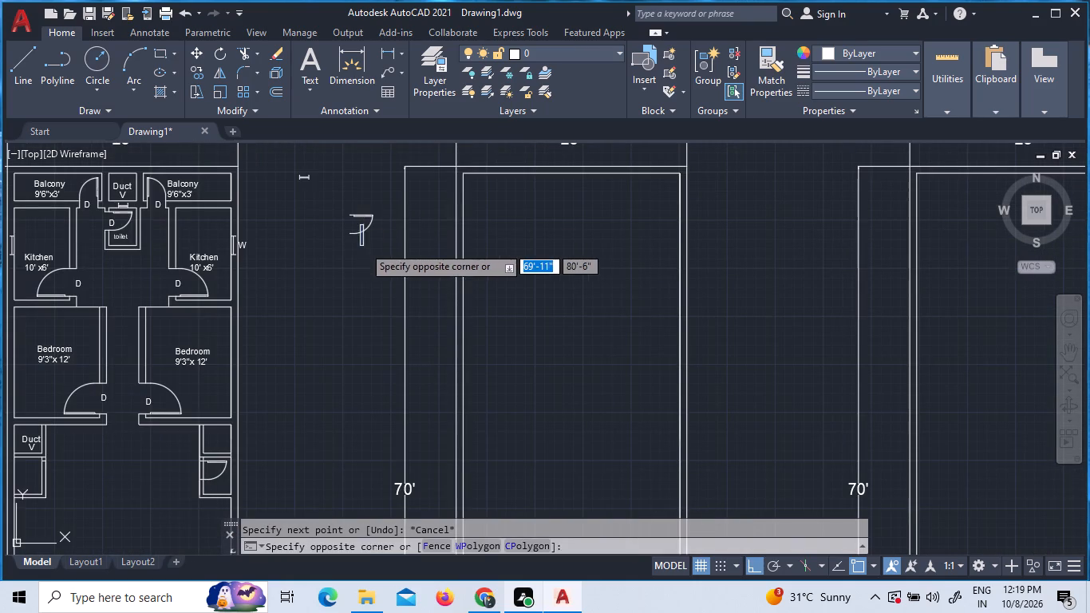
{"action": "scroll", "coordinate": [351, 240], "scroll_direction": "up", "scroll_amount": 1}
{"action": "left_click", "coordinate": [365, 203]}
{"action": "scroll", "coordinate": [398, 283], "scroll_direction": "up", "scroll_amount": 3}
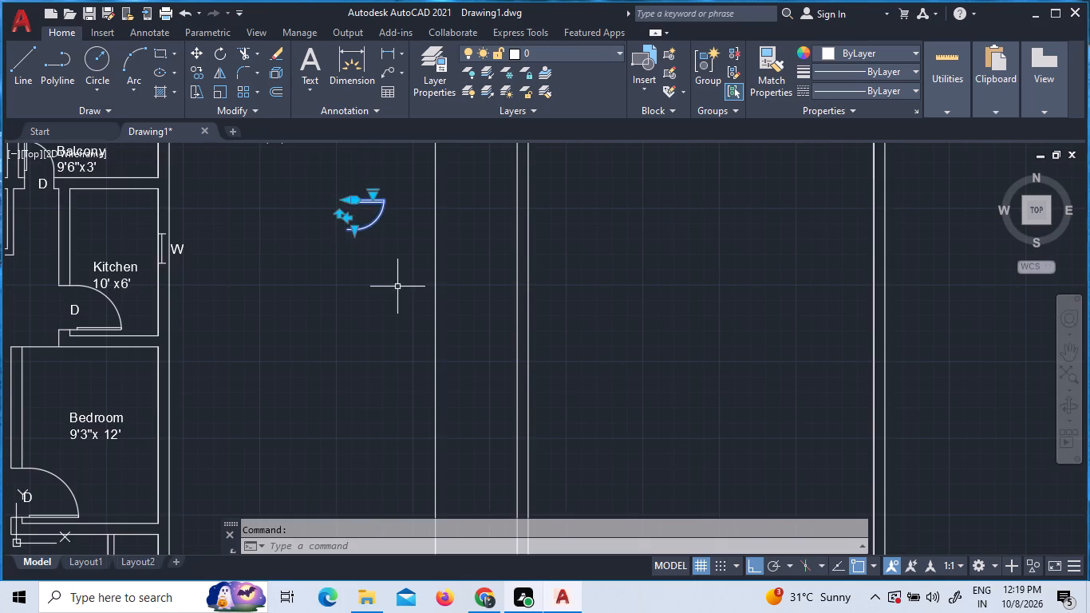
{"action": "scroll", "coordinate": [352, 357], "scroll_direction": "down", "scroll_amount": 2}
{"action": "scroll", "coordinate": [397, 236], "scroll_direction": "up", "scroll_amount": 1}
{"action": "scroll", "coordinate": [328, 258], "scroll_direction": "up", "scroll_amount": 1}
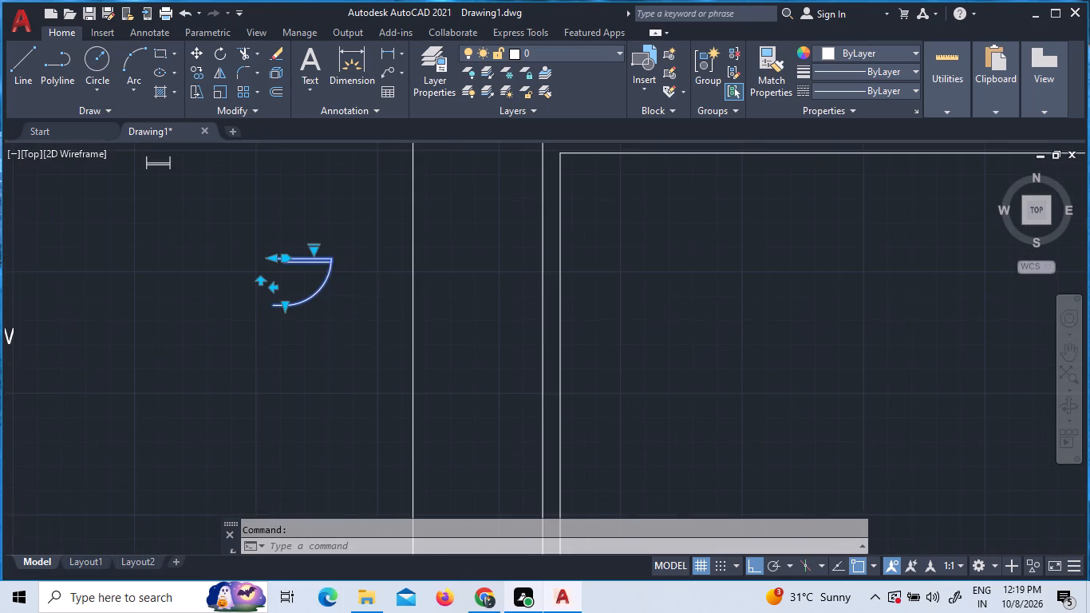
{"action": "left_click", "coordinate": [241, 307]}
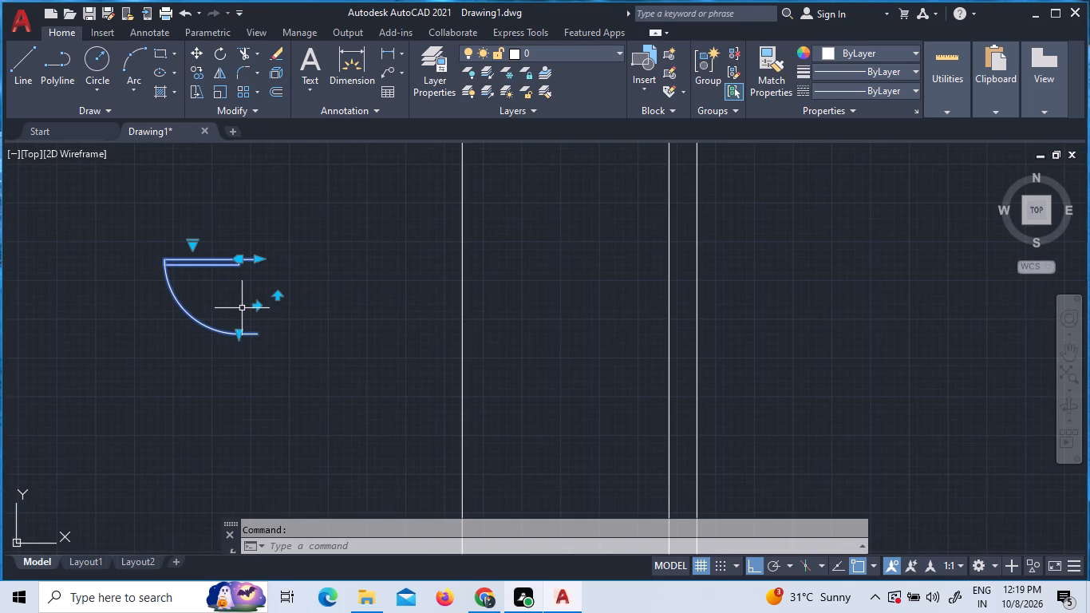
Copy the flipped spare door block into the west toilet, against its east wall near the short line.
{"action": "left_click", "coordinate": [290, 361]}
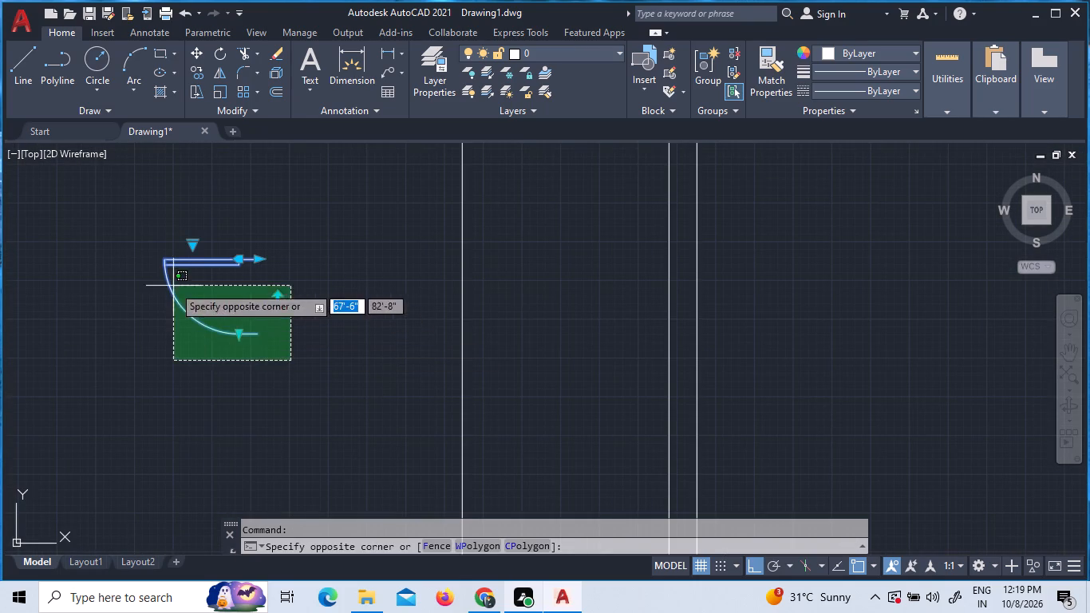
{"action": "left_click", "coordinate": [162, 281]}
{"action": "right_click", "coordinate": [162, 281]}
{"action": "left_click", "coordinate": [274, 321]}
{"action": "left_click", "coordinate": [260, 322]}
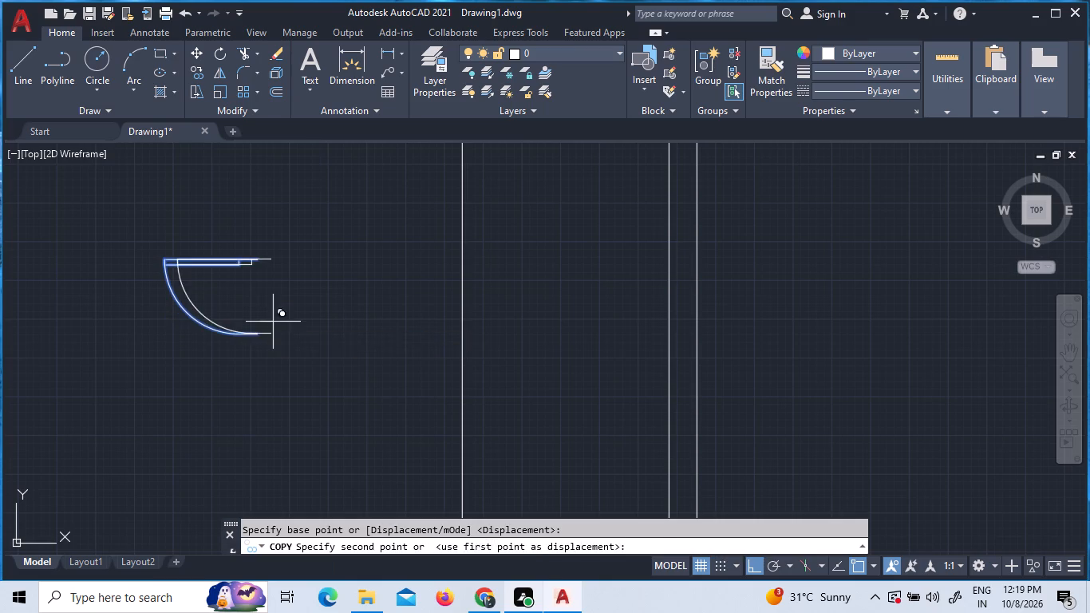
{"action": "key", "text": "F8"}
{"action": "scroll", "coordinate": [45, 421], "scroll_direction": "down", "scroll_amount": 10}
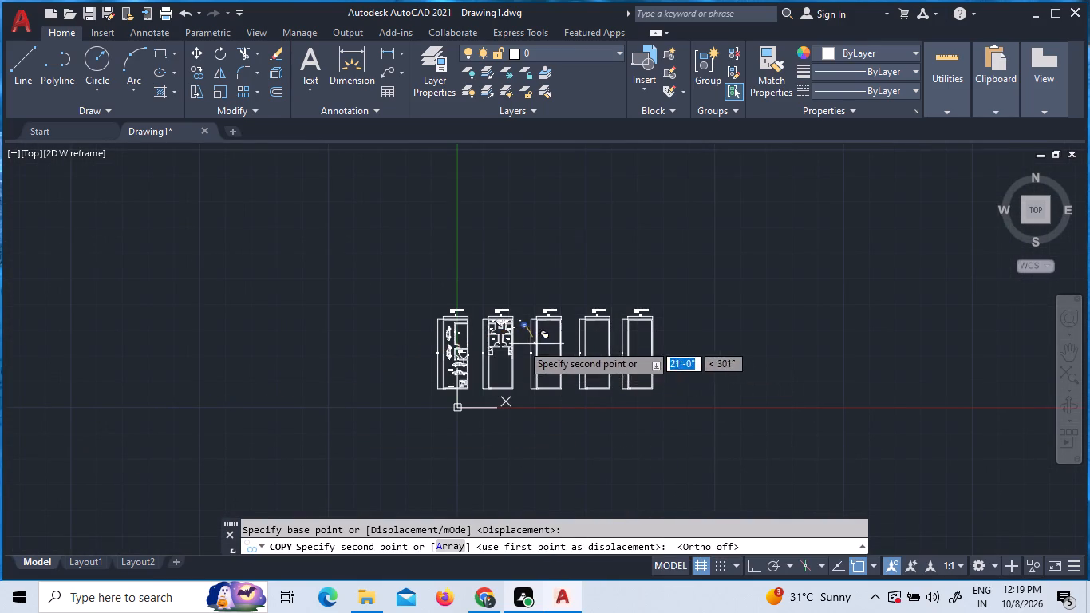
{"action": "scroll", "coordinate": [468, 355], "scroll_direction": "up", "scroll_amount": 4}
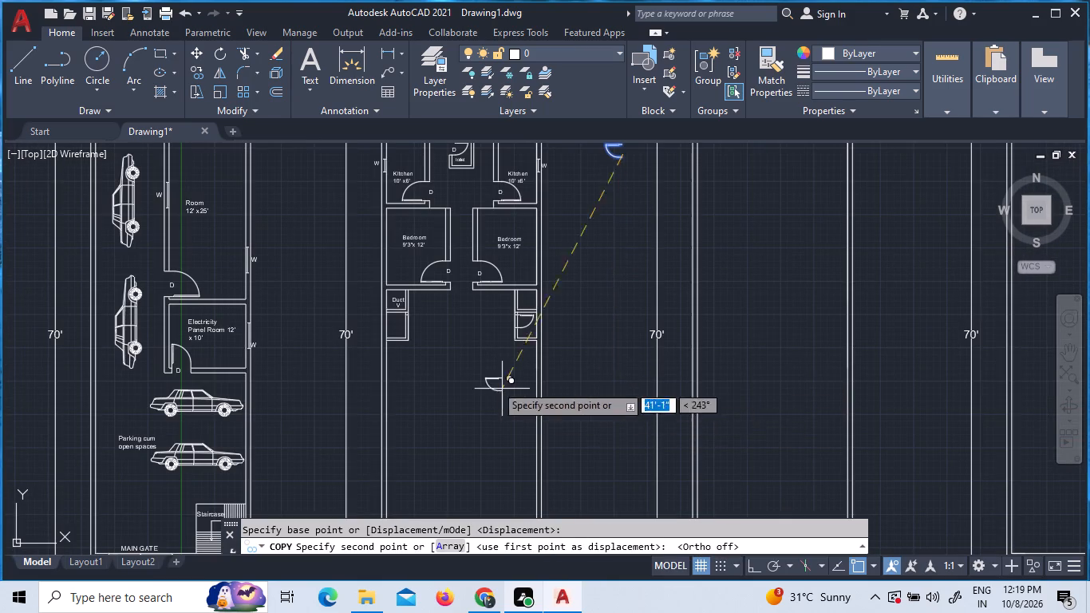
{"action": "scroll", "coordinate": [401, 330], "scroll_direction": "up", "scroll_amount": 7}
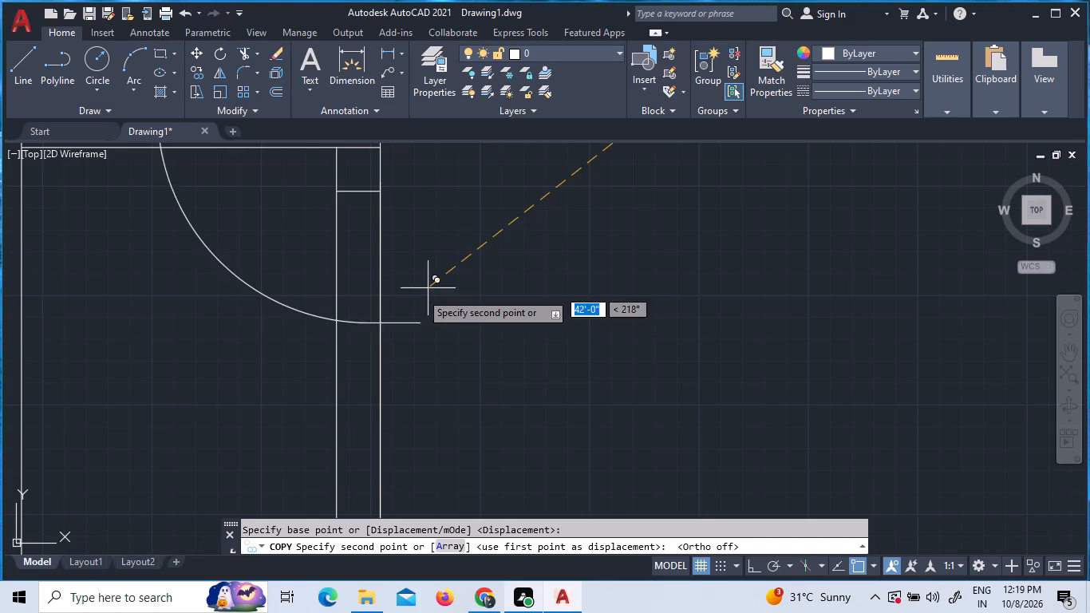
{"action": "left_click", "coordinate": [346, 367]}
{"action": "key", "text": "Escape"}
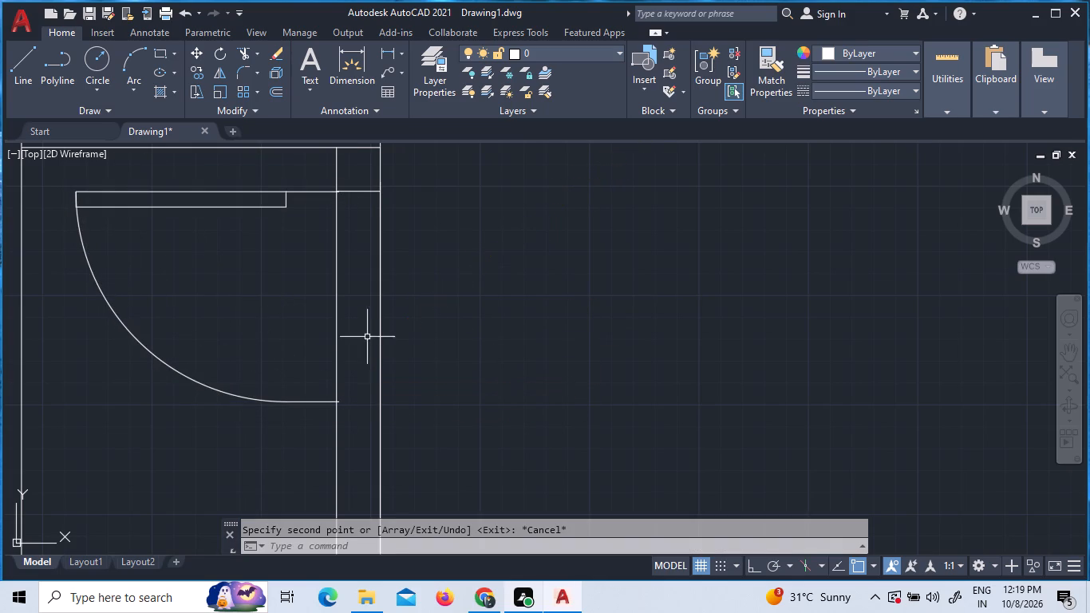
Move the west toilet door so its leaf-side end meets the short line across the east wall at the inner face.
{"action": "scroll", "coordinate": [353, 202], "scroll_direction": "up", "scroll_amount": 2}
{"action": "scroll", "coordinate": [298, 157], "scroll_direction": "up", "scroll_amount": 8}
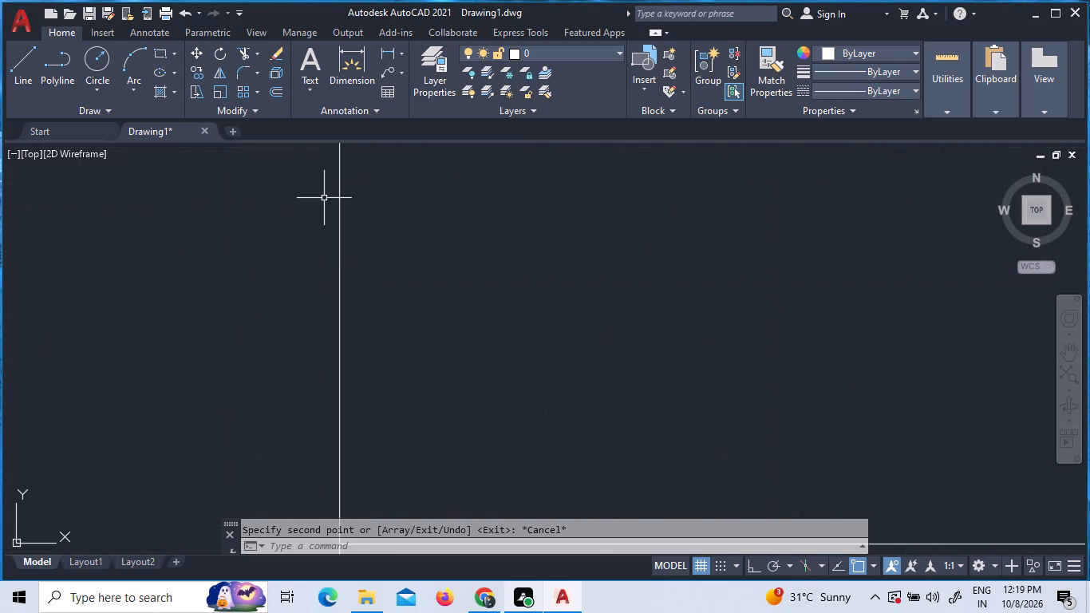
{"action": "scroll", "coordinate": [338, 269], "scroll_direction": "down", "scroll_amount": 4}
{"action": "scroll", "coordinate": [367, 325], "scroll_direction": "up", "scroll_amount": 2}
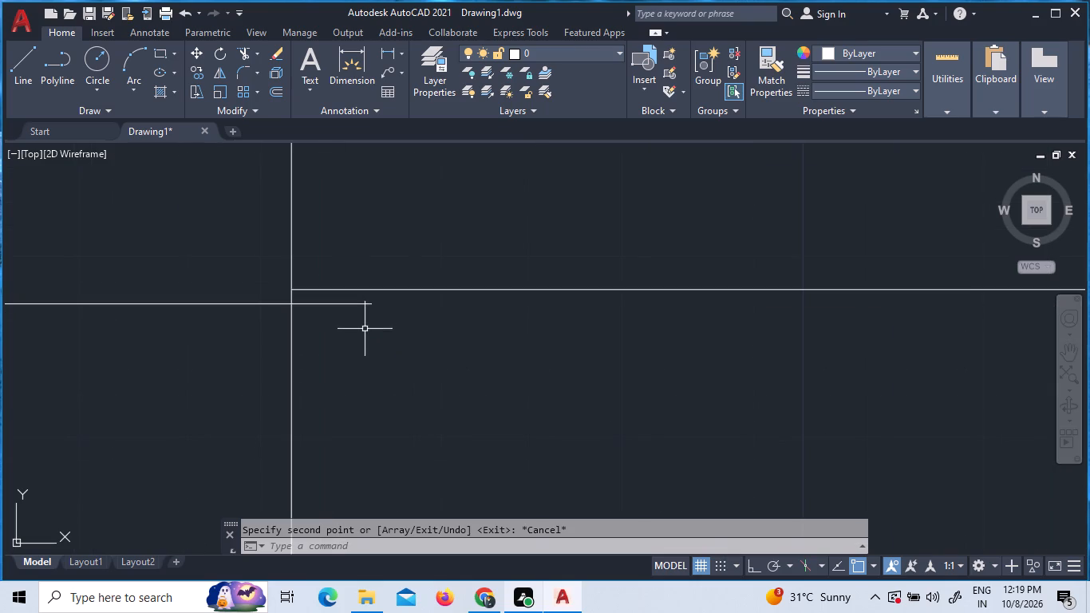
{"action": "left_click", "coordinate": [359, 304]}
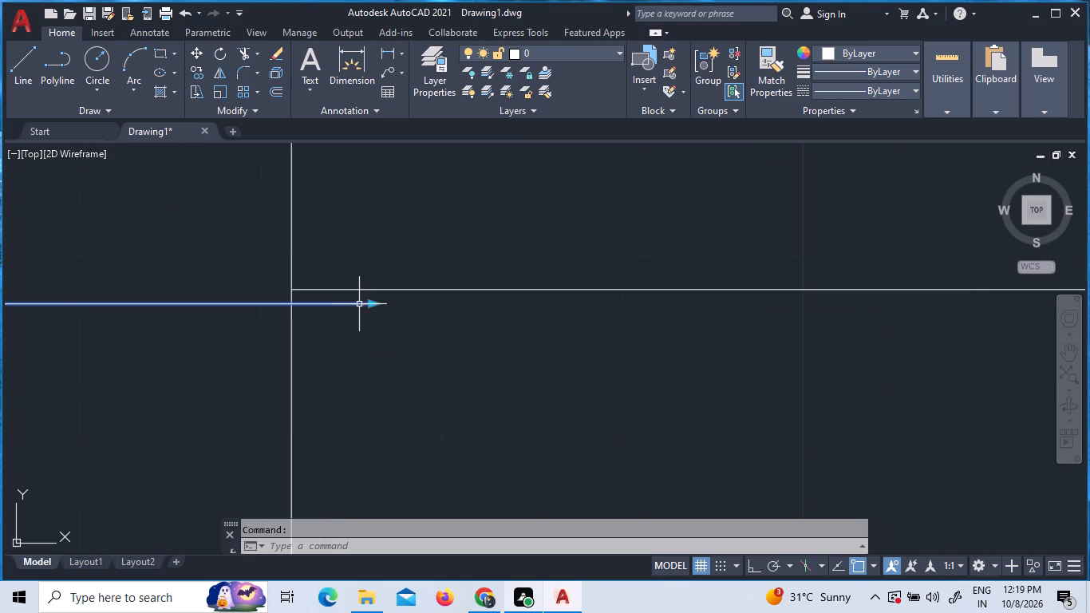
{"action": "key", "text": "m"}
{"action": "key", "text": "o"}
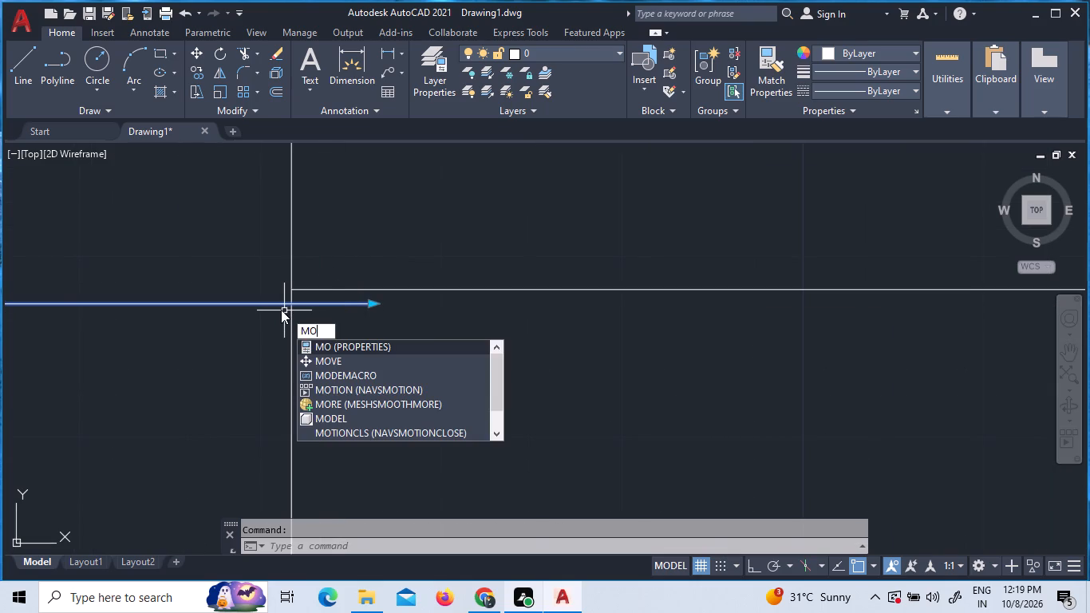
{"action": "key", "text": "v"}
{"action": "type", "text": "e"}
{"action": "key", "text": "space"}
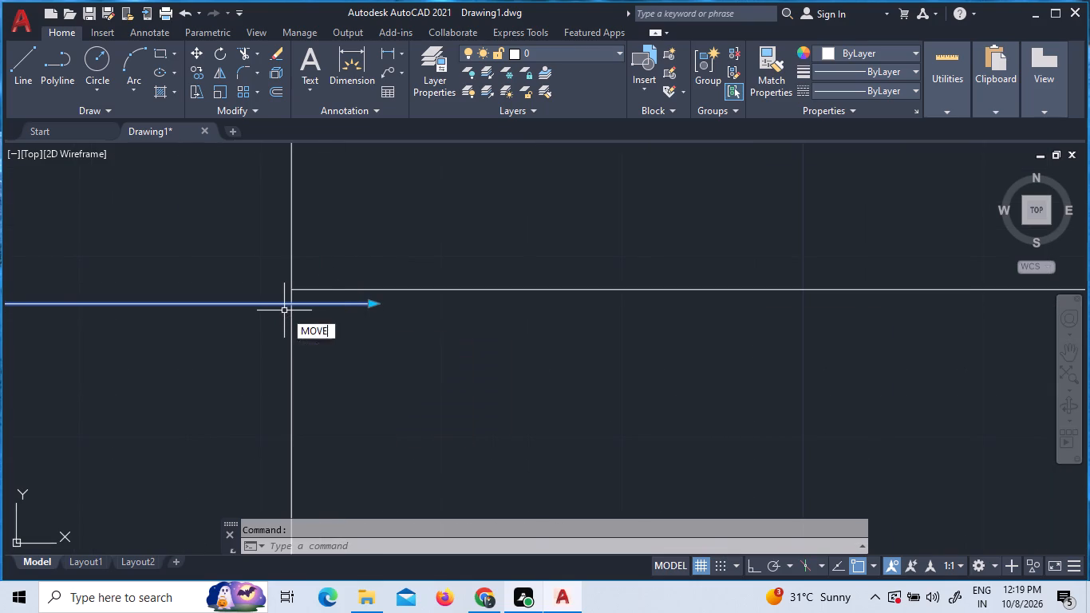
{"action": "left_click", "coordinate": [370, 306]}
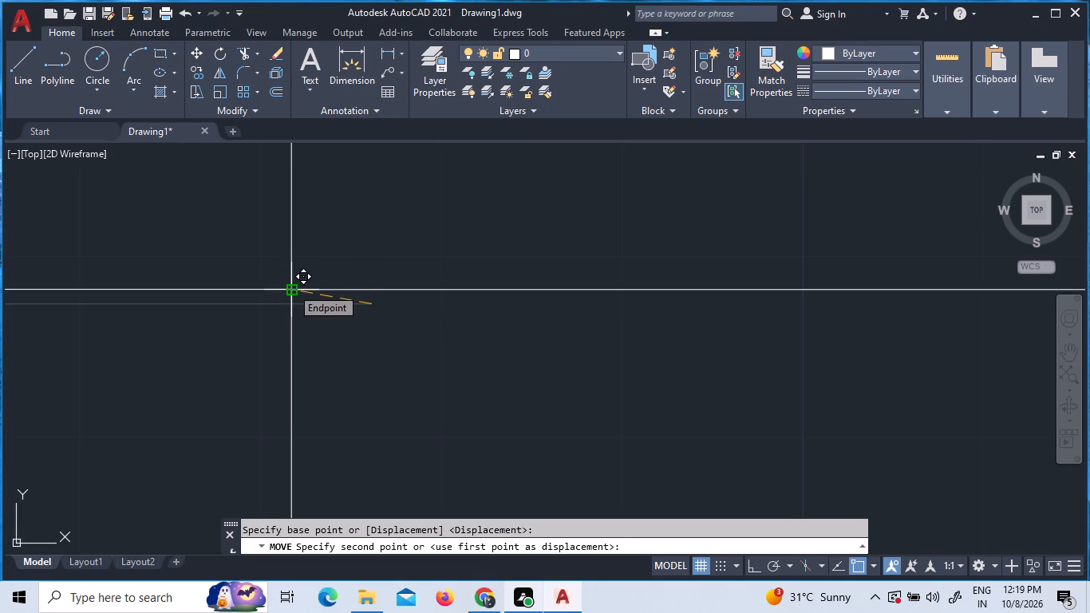
{"action": "left_click", "coordinate": [291, 287]}
Draw a line about 5" long across the west toilet's east wall from the south end of the door swing.
{"action": "scroll", "coordinate": [299, 282], "scroll_direction": "down", "scroll_amount": 11}
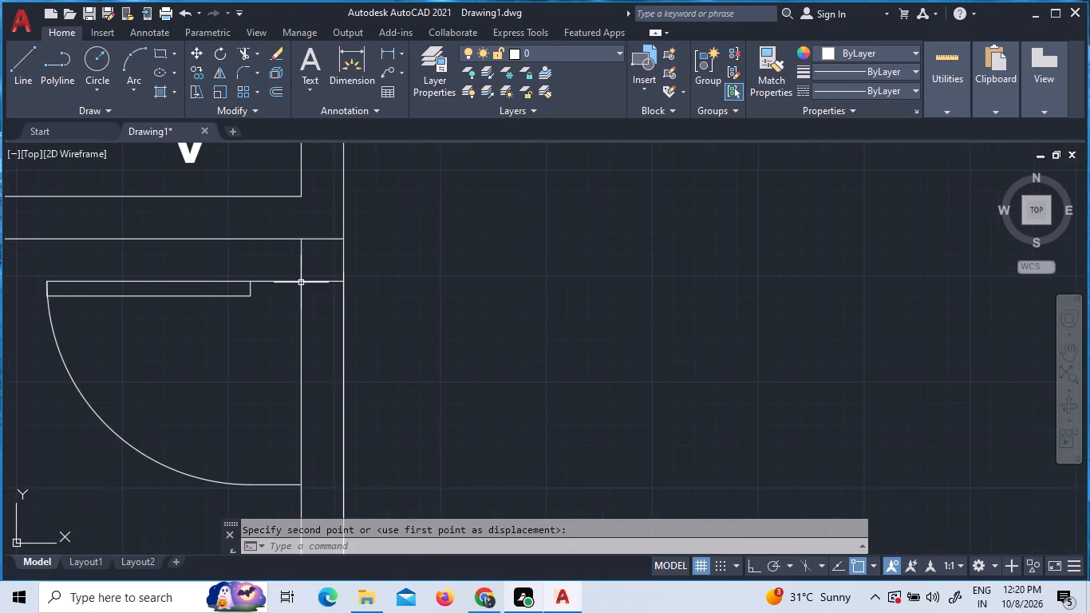
{"action": "left_click", "coordinate": [24, 61]}
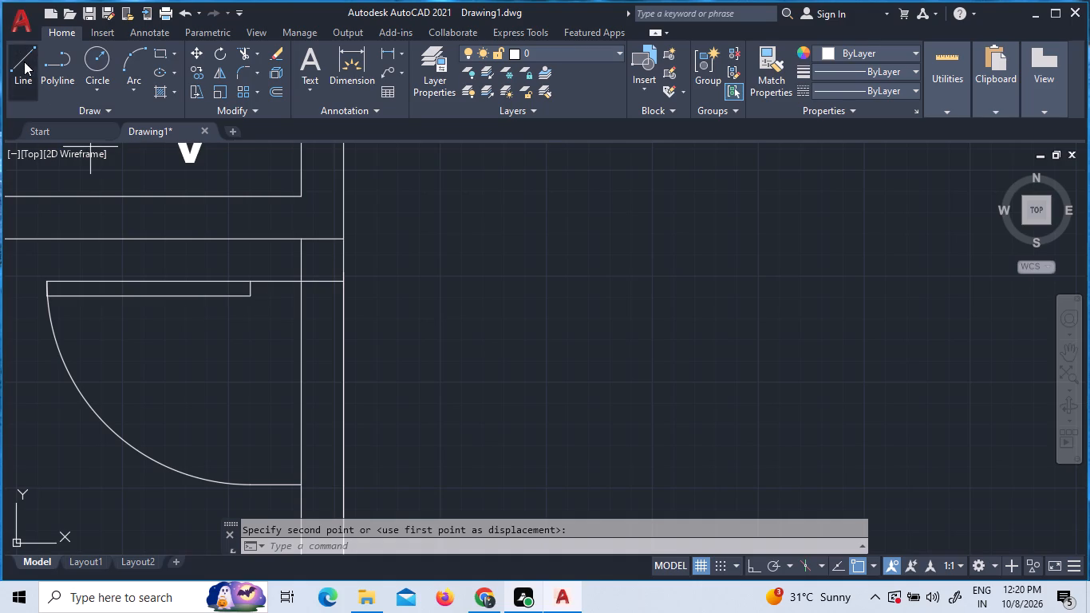
{"action": "left_click", "coordinate": [299, 489]}
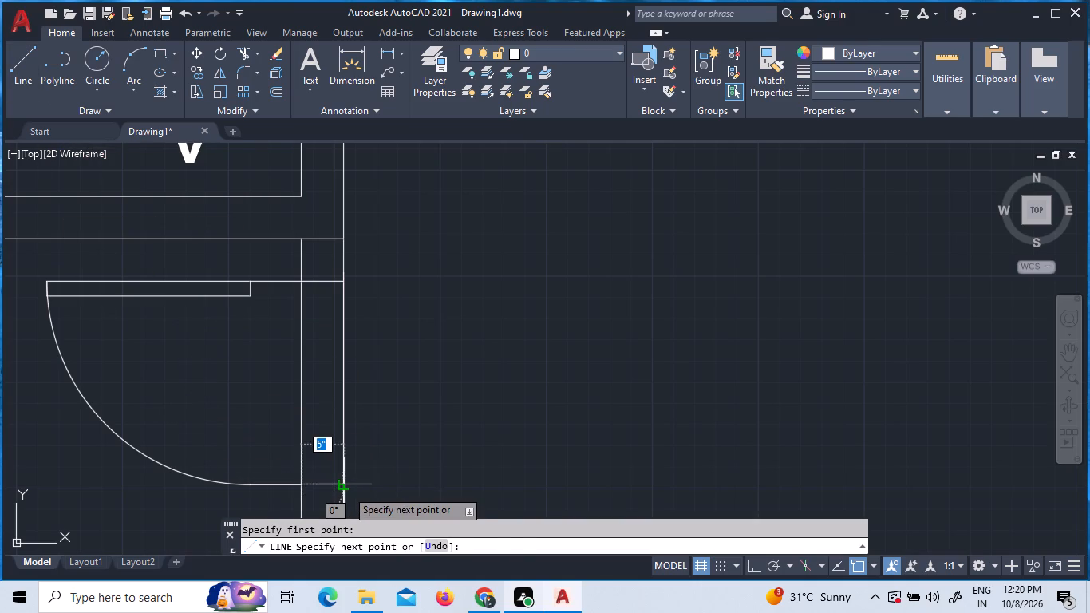
{"action": "key", "text": "F8"}
{"action": "left_click", "coordinate": [346, 489]}
{"action": "scroll", "coordinate": [473, 484], "scroll_direction": "down", "scroll_amount": 3}
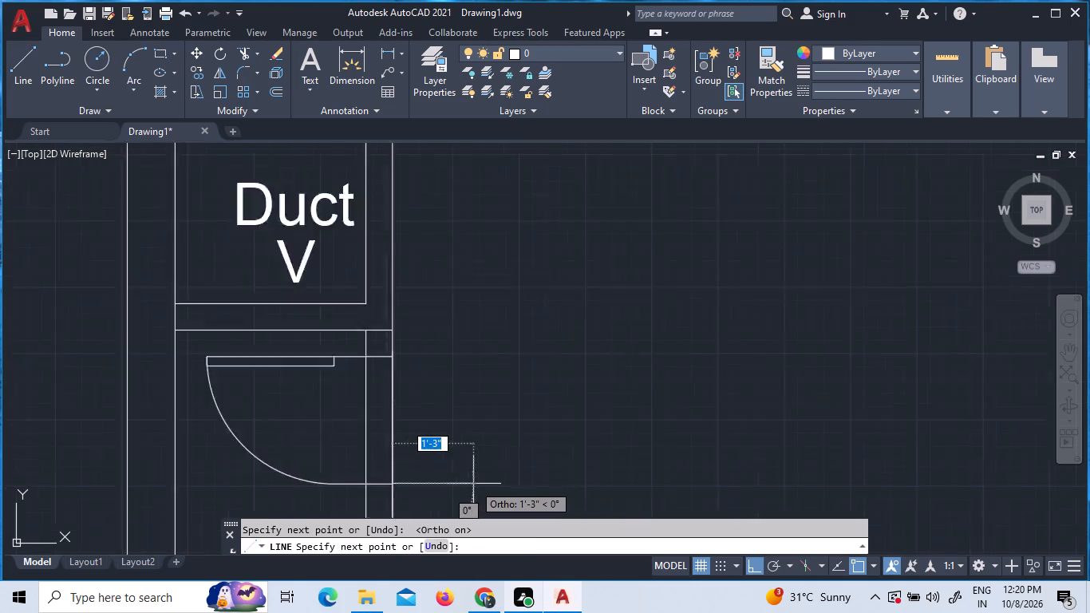
{"action": "key", "text": "Escape"}
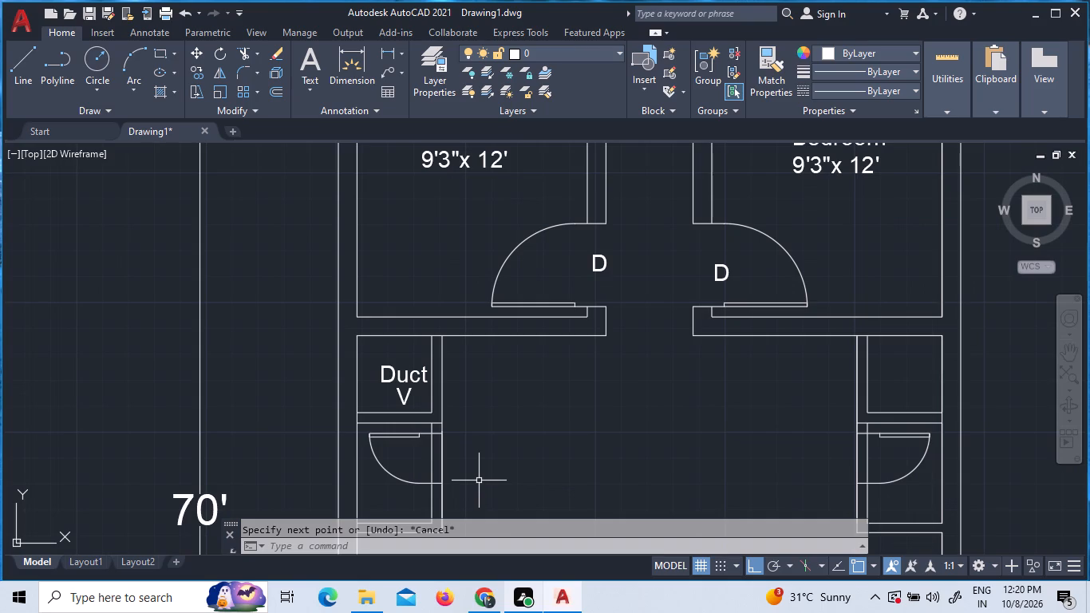
Trim the wall lines across both toilet door openings, in the west toilet's east wall and the east toilet's west wall.
{"action": "type", "text": "tr"}
{"action": "key", "text": "space"}
{"action": "key", "text": "space"}
{"action": "left_click_drag", "start_coordinate": [492, 475], "coordinate": [480, 472]}
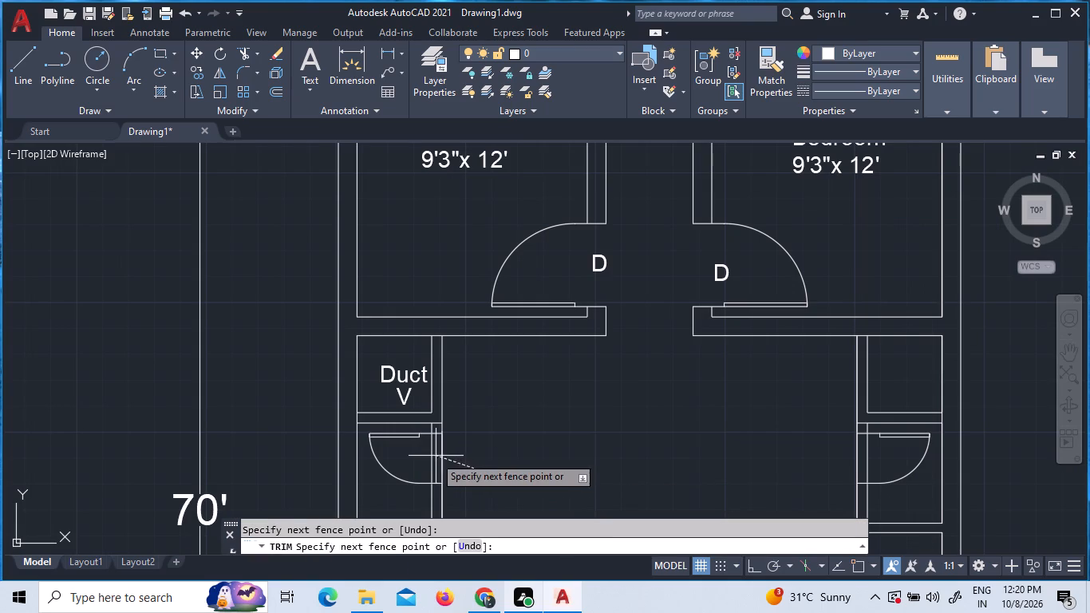
{"action": "left_click", "coordinate": [419, 454]}
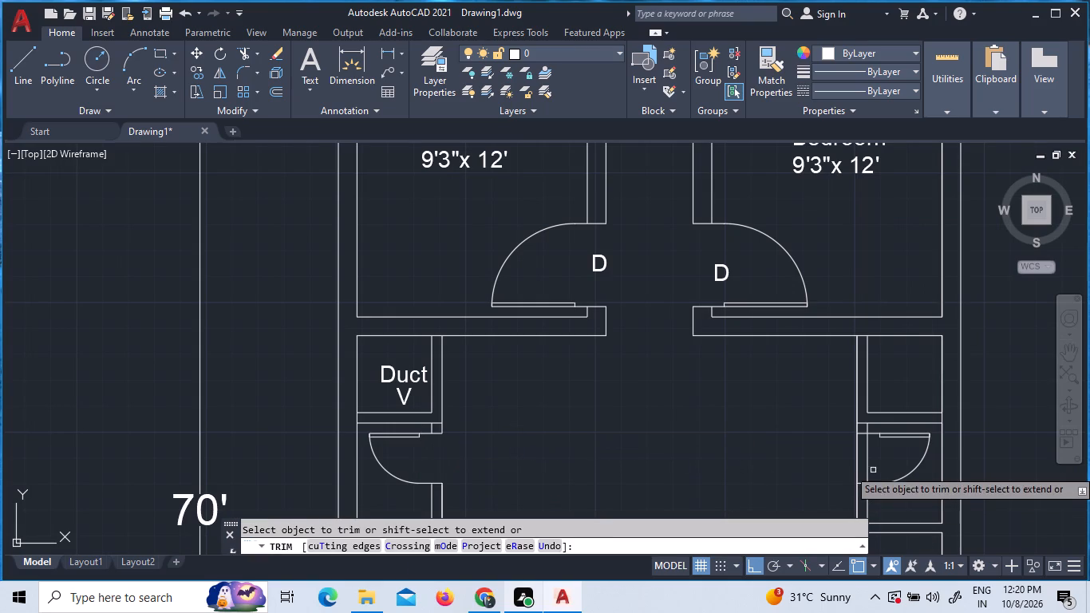
{"action": "left_click_drag", "start_coordinate": [884, 459], "coordinate": [851, 465]}
{"action": "left_click", "coordinate": [803, 466]}
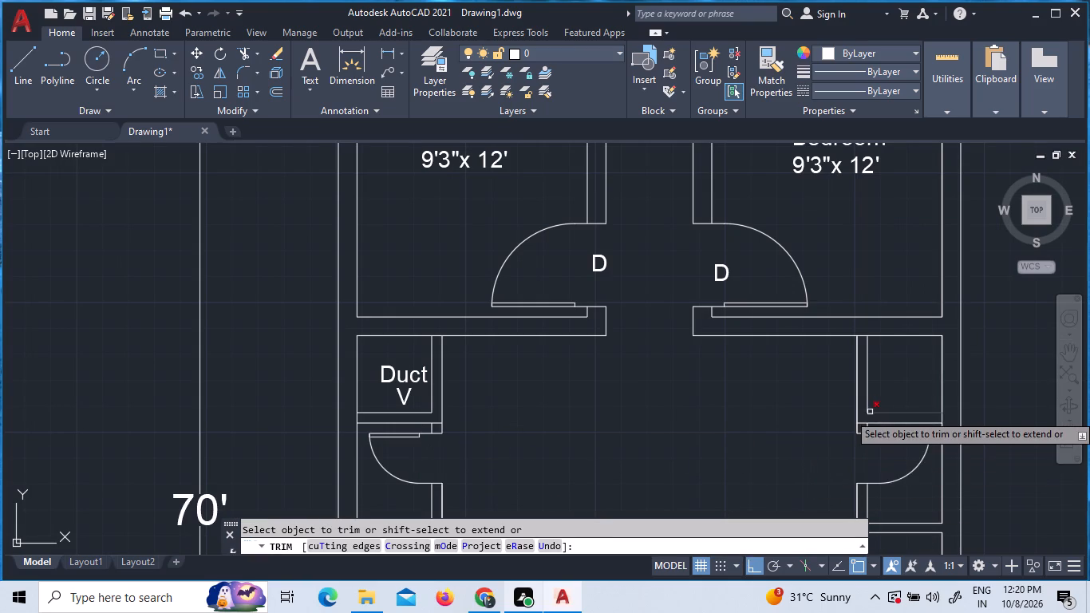
Trim the short partition line pieces crossing the wall thickness just north of both toilet doors.
{"action": "left_click", "coordinate": [863, 425]}
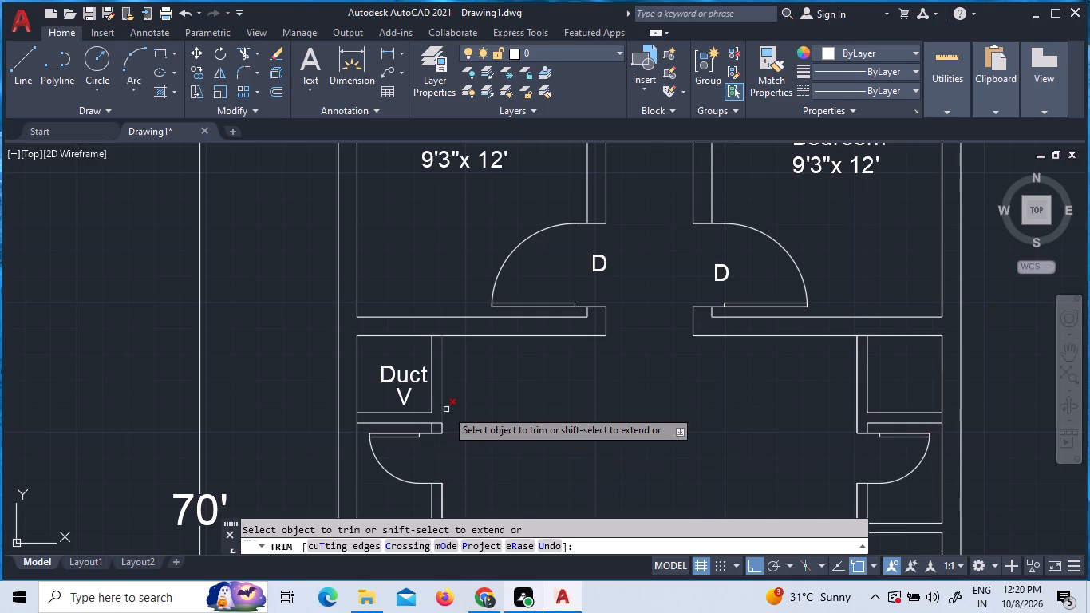
{"action": "left_click", "coordinate": [439, 421]}
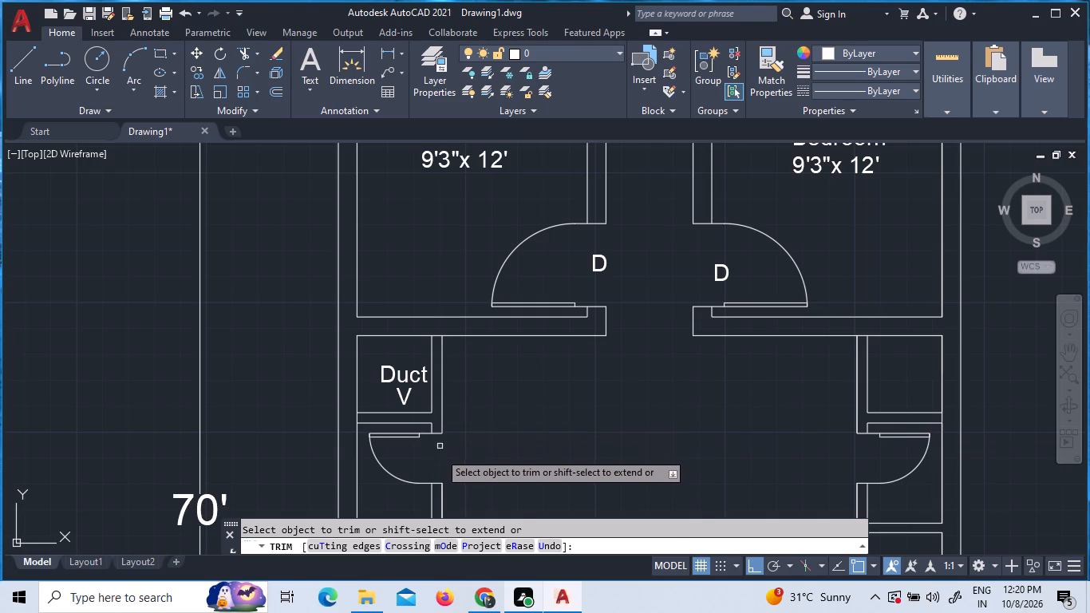
{"action": "scroll", "coordinate": [692, 429], "scroll_direction": "down", "scroll_amount": 2}
{"action": "scroll", "coordinate": [758, 462], "scroll_direction": "up", "scroll_amount": 1}
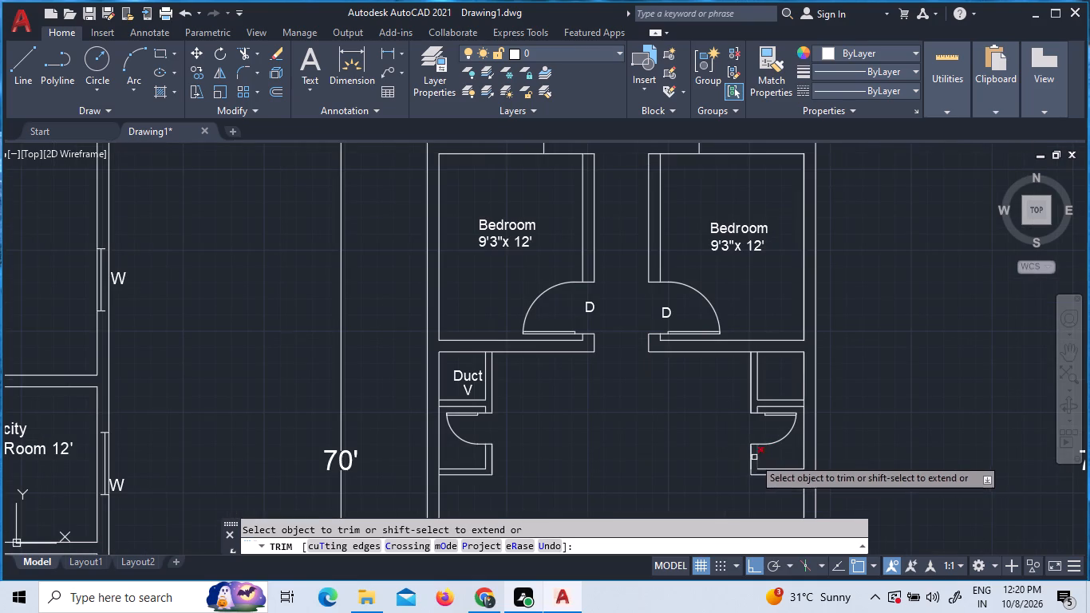
{"action": "key", "text": "Escape"}
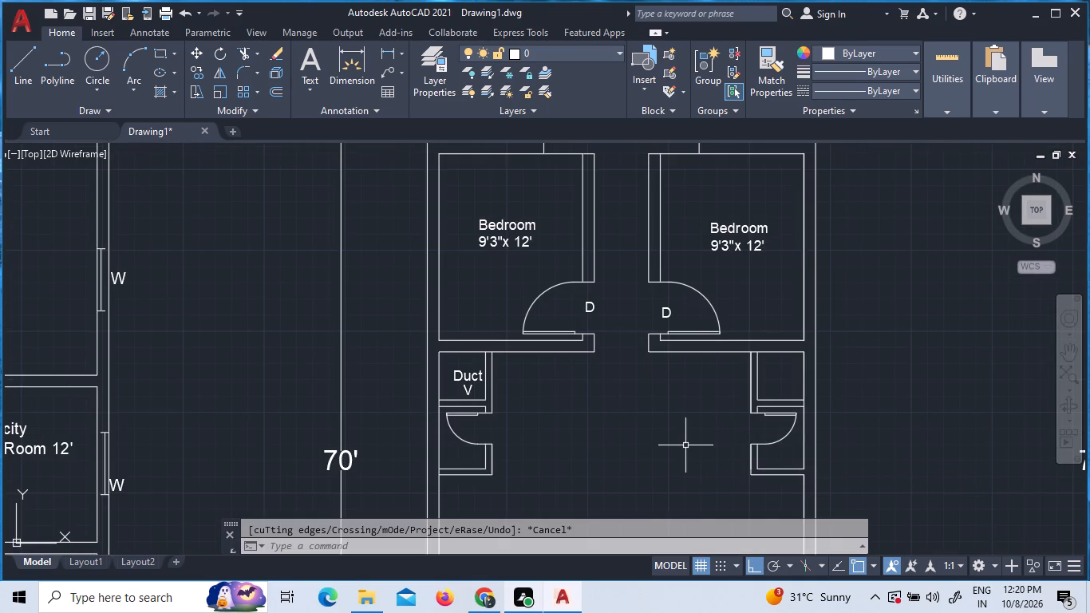
Copy the west bedroom's D door label to the west and east toilet doors.
{"action": "left_click", "coordinate": [586, 308]}
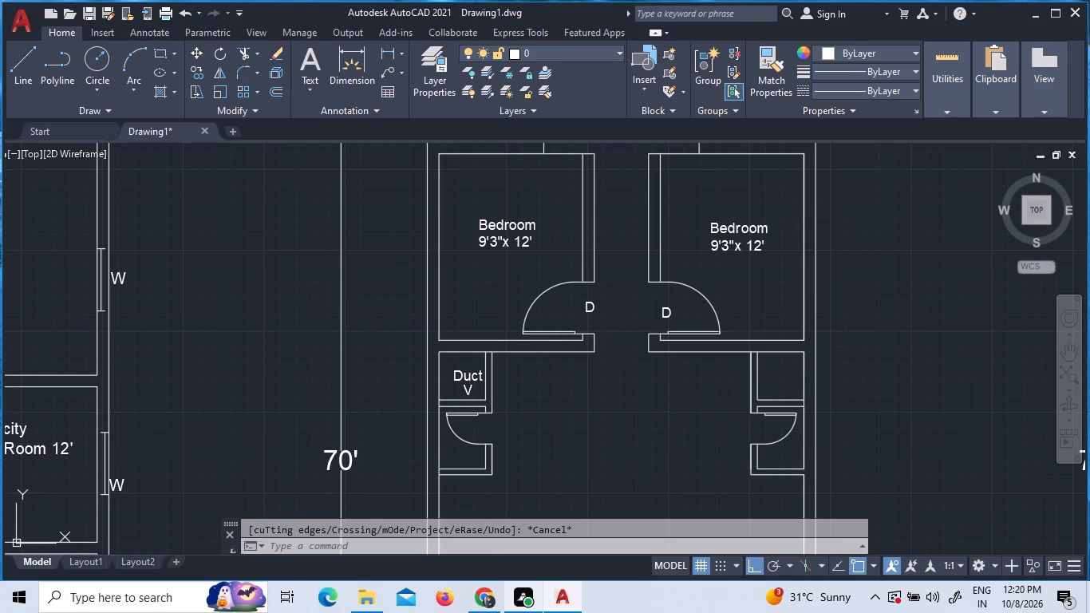
{"action": "right_click", "coordinate": [585, 309]}
{"action": "left_click", "coordinate": [675, 322]}
{"action": "left_click", "coordinate": [646, 318]}
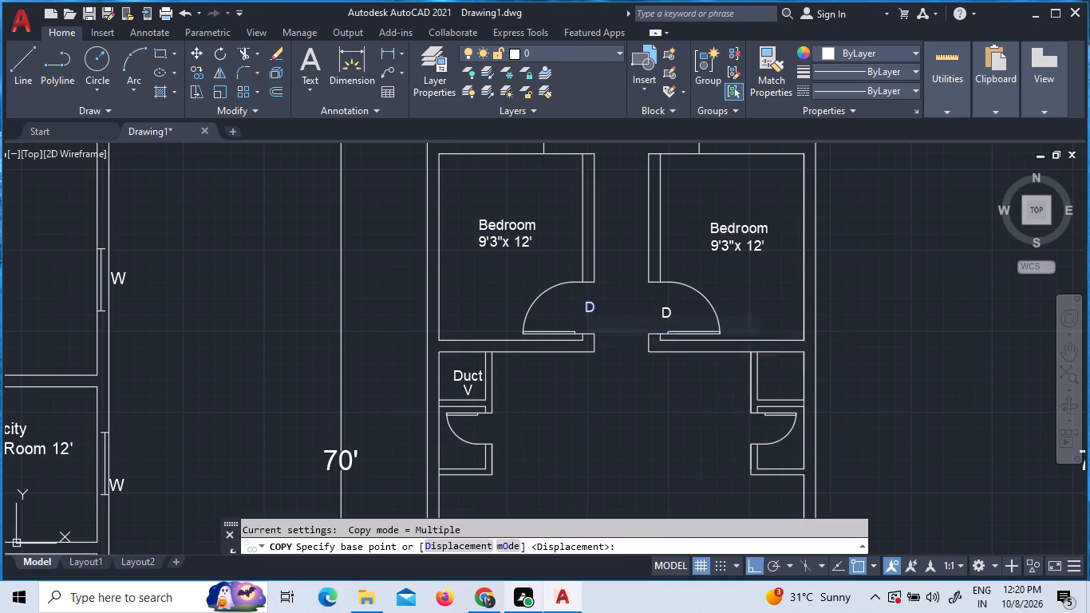
{"action": "key", "text": "F8"}
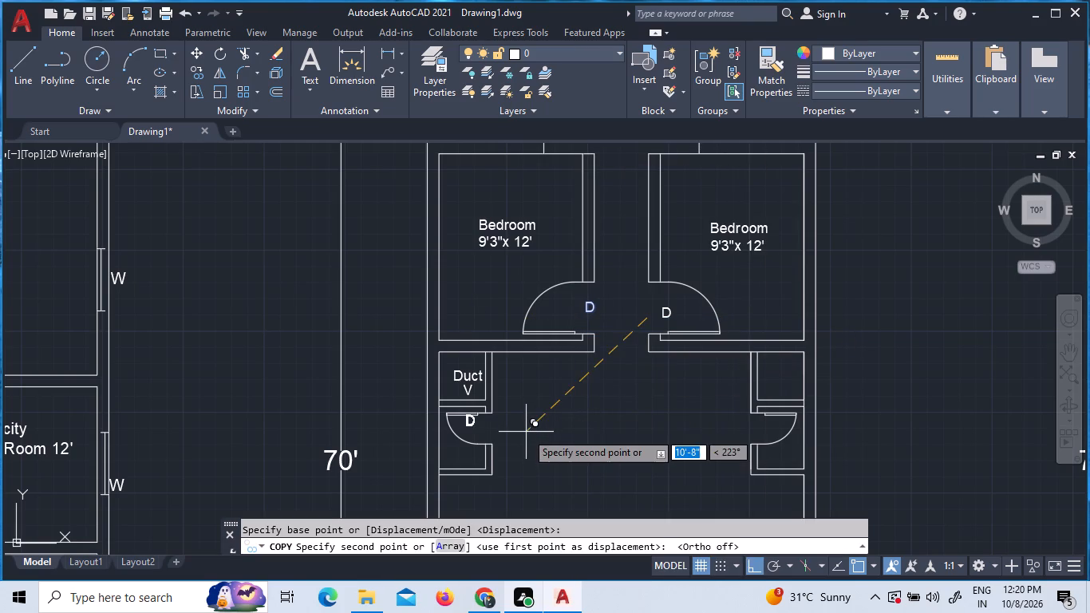
{"action": "left_click", "coordinate": [549, 441]}
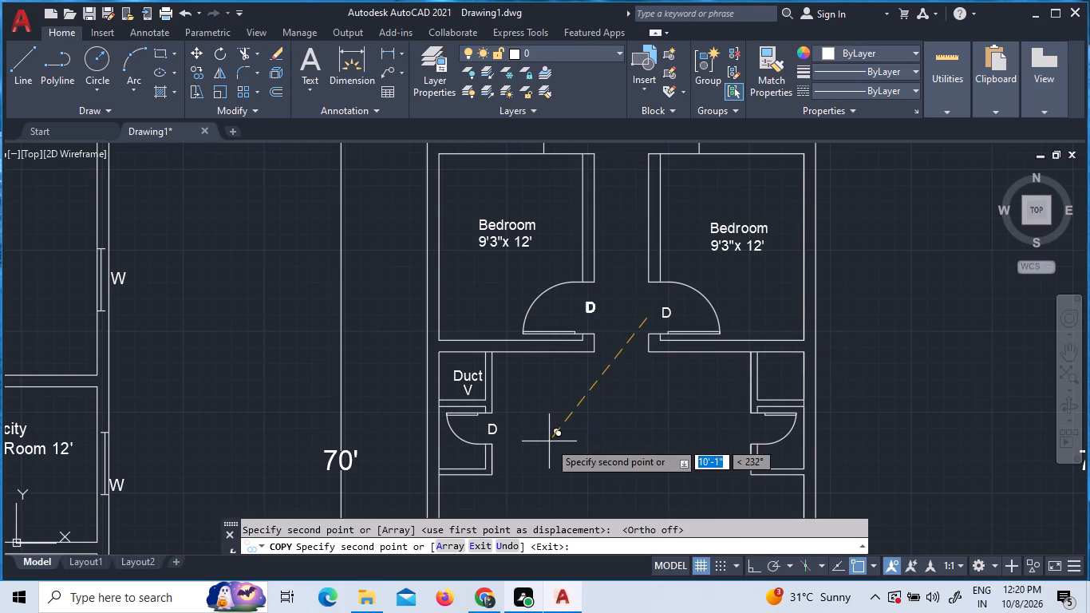
{"action": "left_click", "coordinate": [814, 446]}
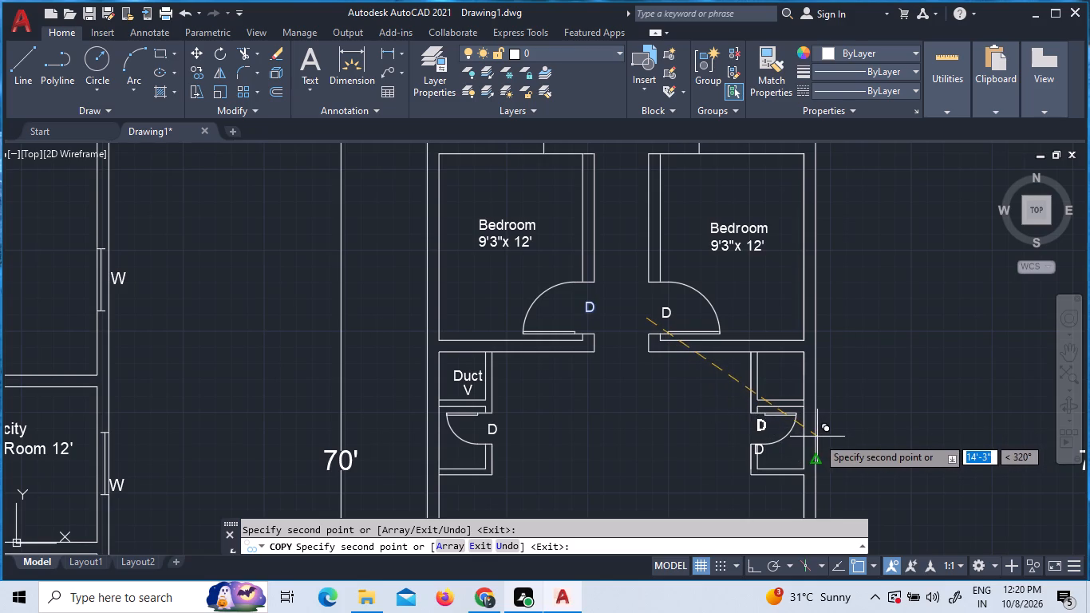
{"action": "left_click", "coordinate": [817, 437]}
{"action": "key", "text": "Escape"}
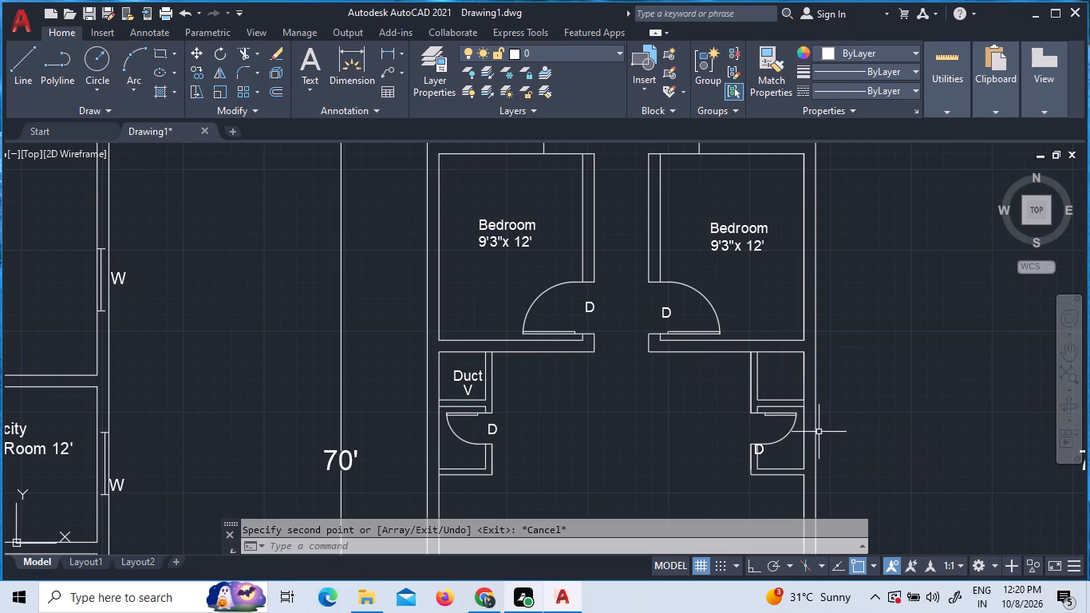
Move a D label at the east toilet north into the door opening.
{"action": "left_click", "coordinate": [764, 452]}
{"action": "right_click", "coordinate": [748, 416]}
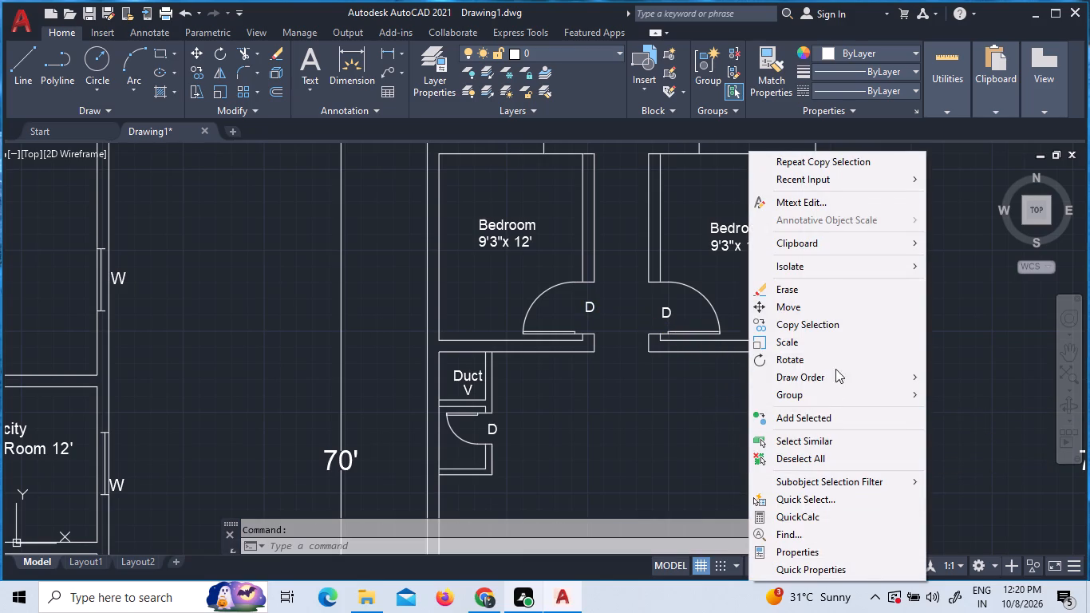
{"action": "left_click", "coordinate": [813, 308]}
{"action": "left_click", "coordinate": [775, 461]}
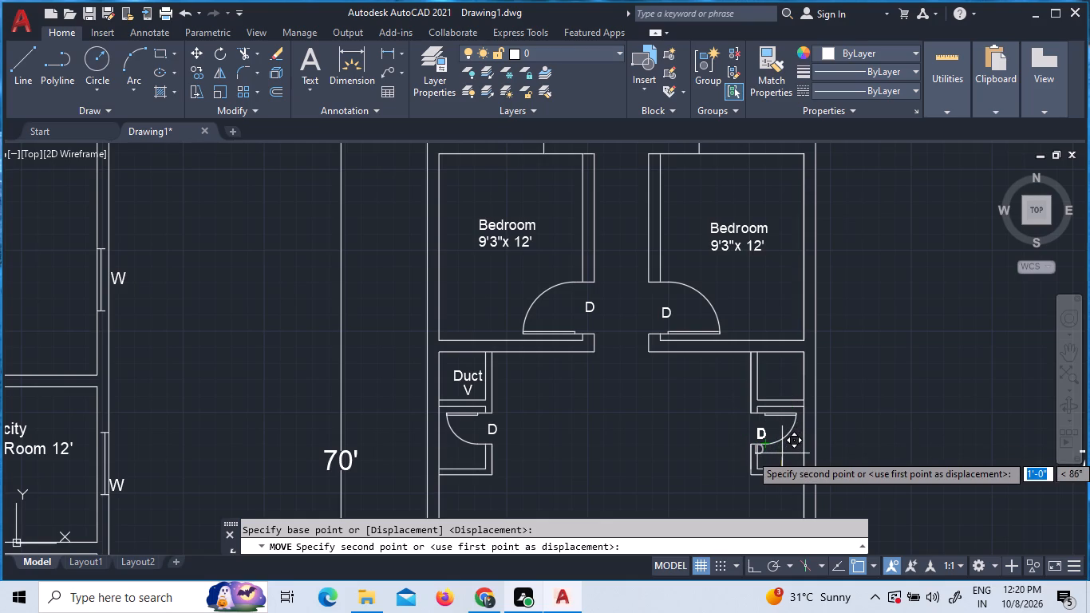
{"action": "left_click", "coordinate": [783, 453]}
{"action": "key", "text": "Escape"}
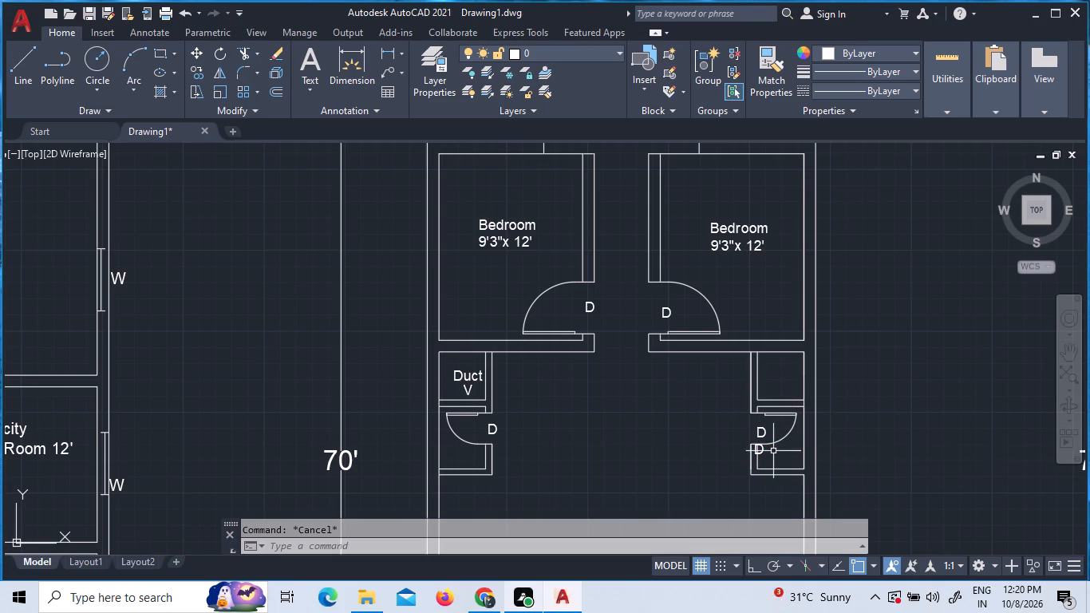
Erase the extra D label on the wall south of the east toilet's door opening.
{"action": "left_click", "coordinate": [763, 449]}
{"action": "key", "text": "Delete"}
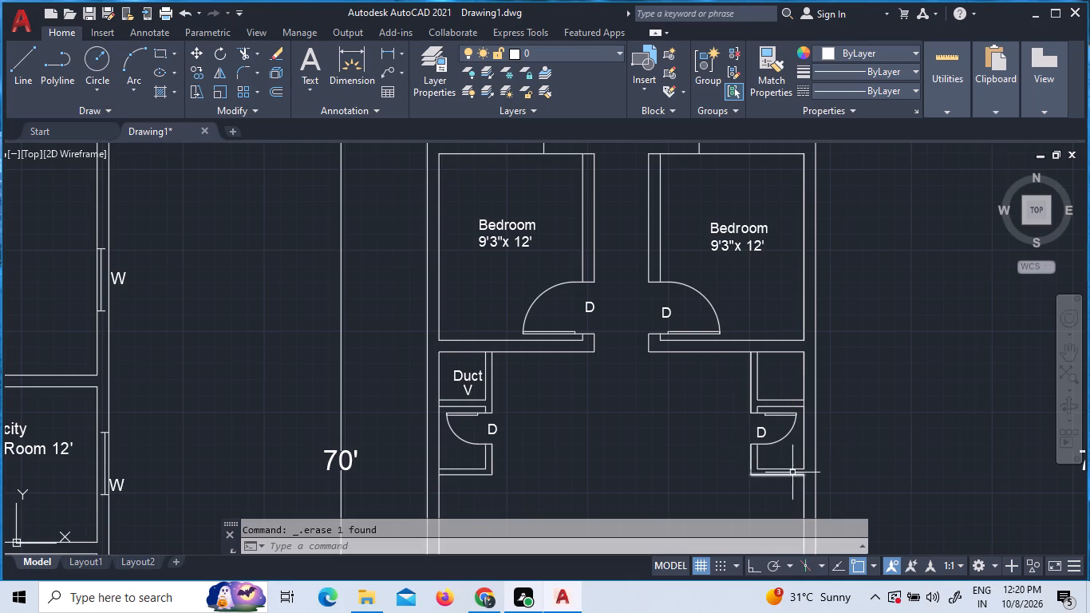
Copy the west duct's Duct and V labels together into the empty east duct.
{"action": "left_click", "coordinate": [476, 379]}
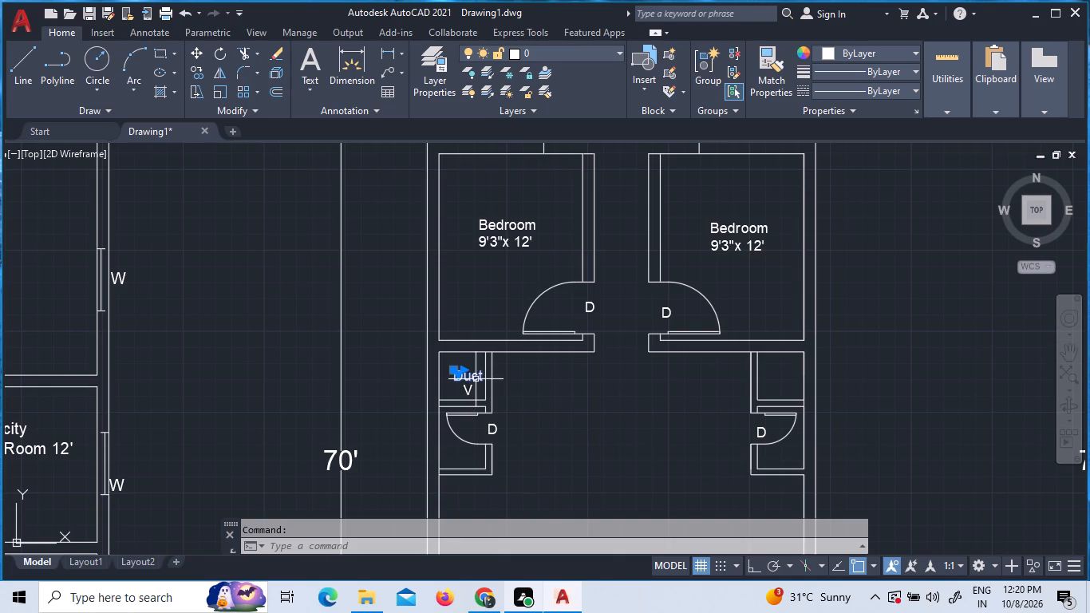
{"action": "left_click", "coordinate": [479, 394]}
{"action": "left_click_drag", "start_coordinate": [479, 394], "coordinate": [452, 378]}
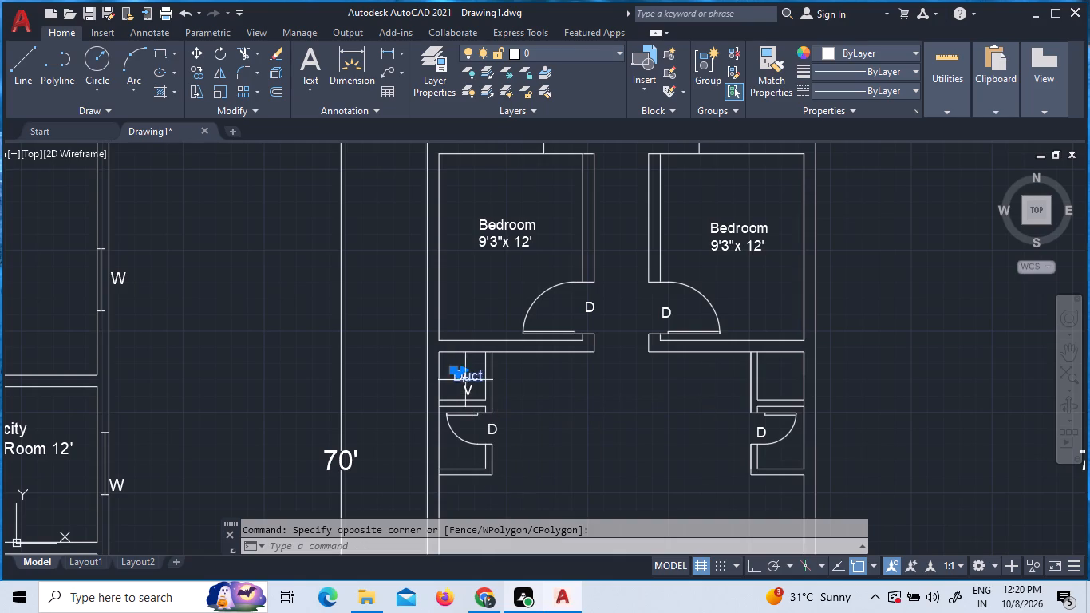
{"action": "key", "text": "Escape"}
{"action": "left_click", "coordinate": [477, 389]}
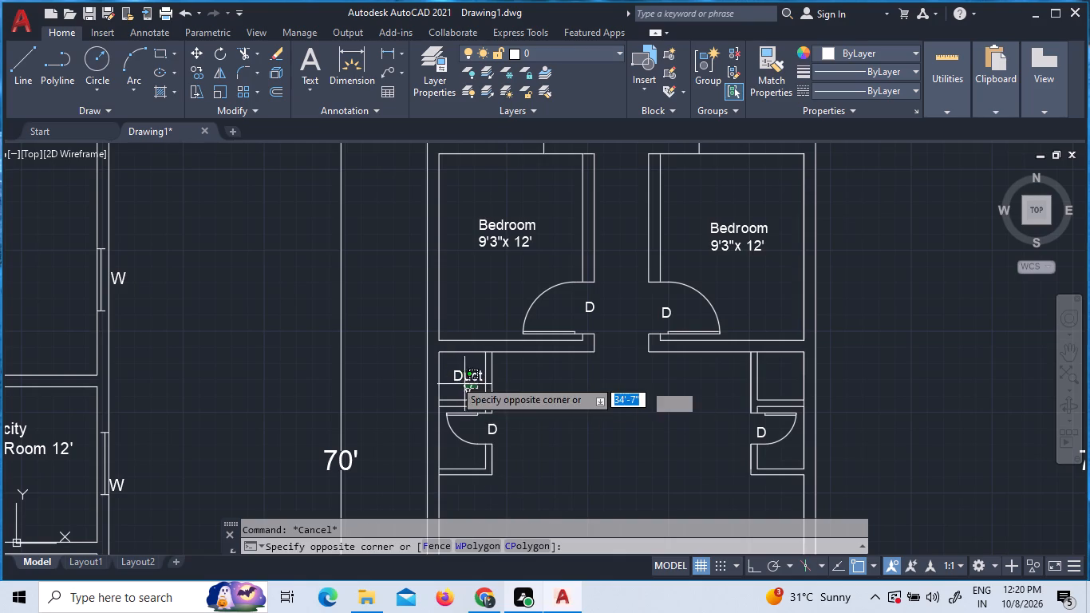
{"action": "left_click", "coordinate": [458, 376]}
{"action": "right_click", "coordinate": [458, 376]}
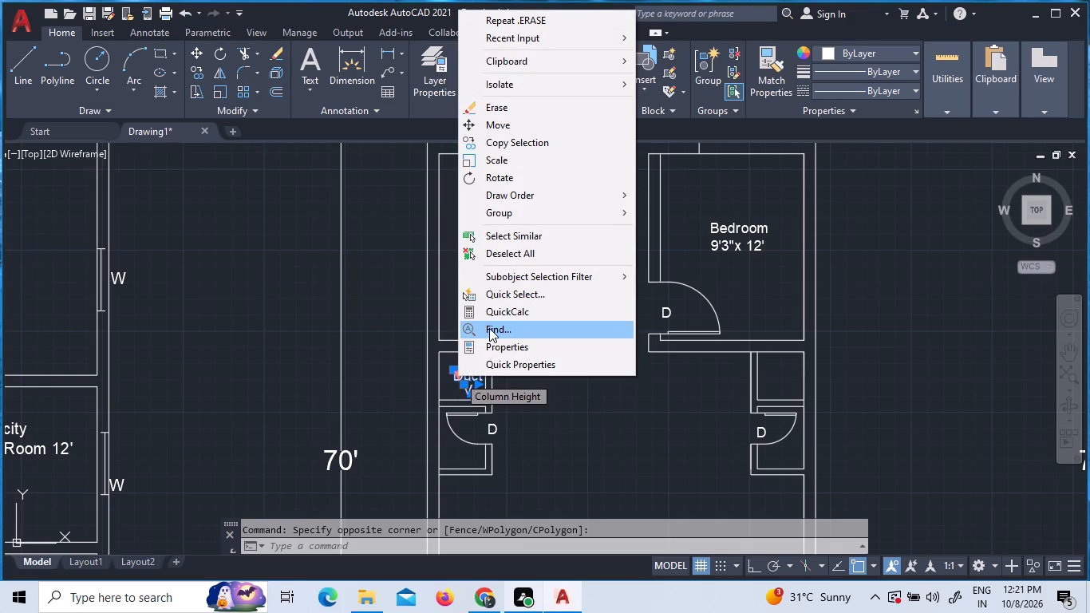
{"action": "double_click", "coordinate": [516, 138]}
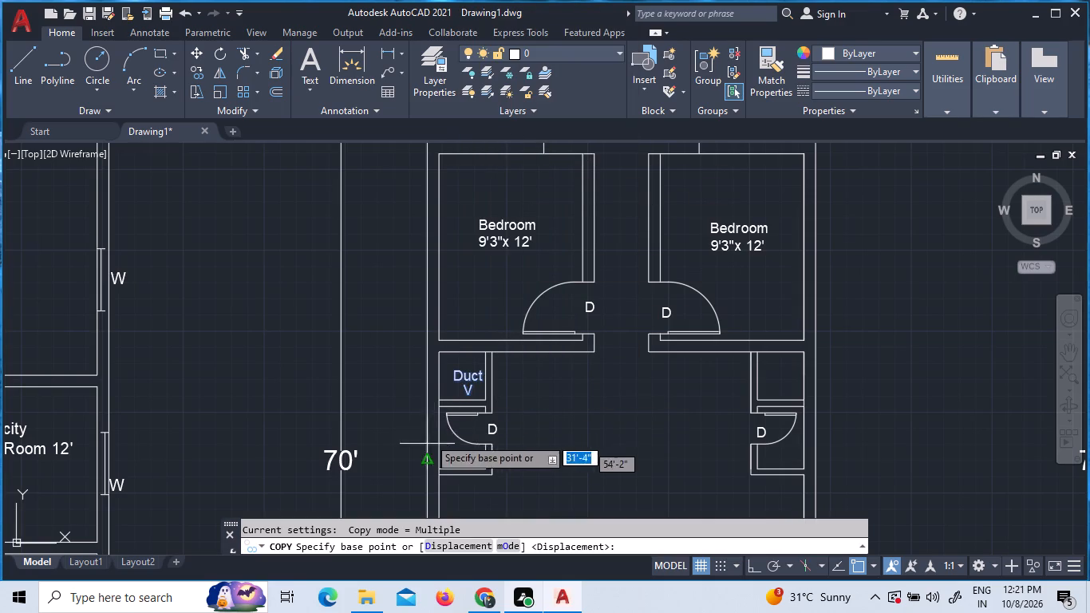
{"action": "left_click", "coordinate": [464, 387]}
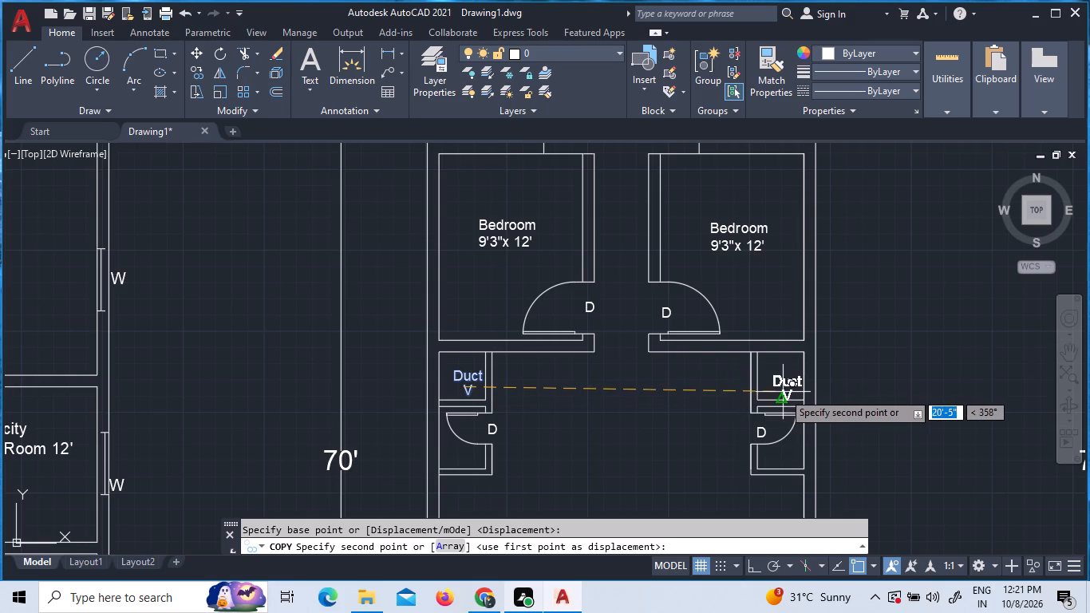
{"action": "left_click", "coordinate": [774, 385]}
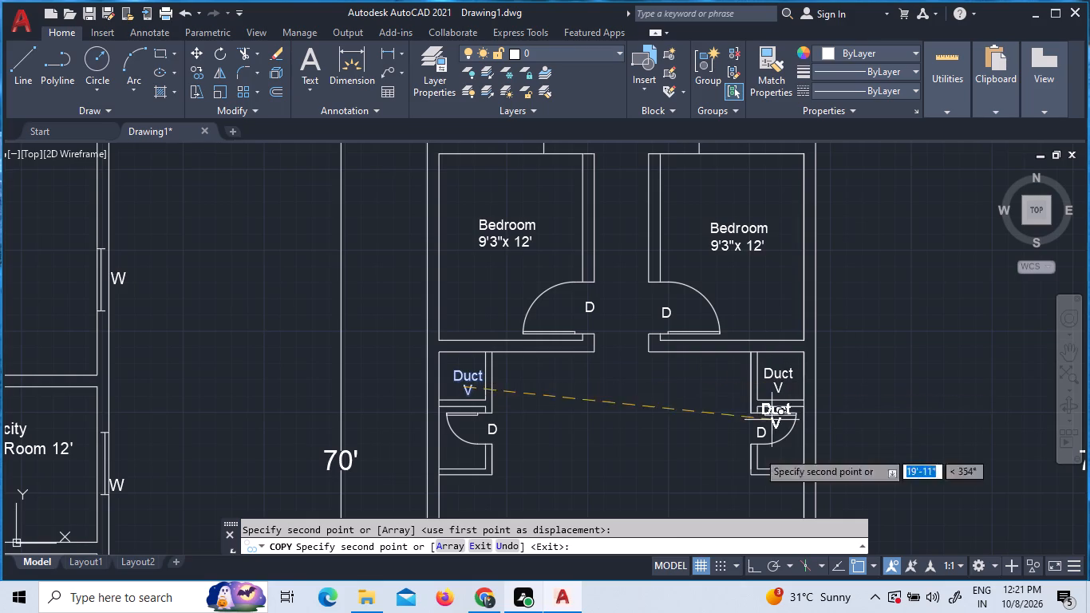
Copy the ventilator symbol between the north duct and toilet into the wall between the west duct and its toilet.
{"action": "key", "text": "Escape"}
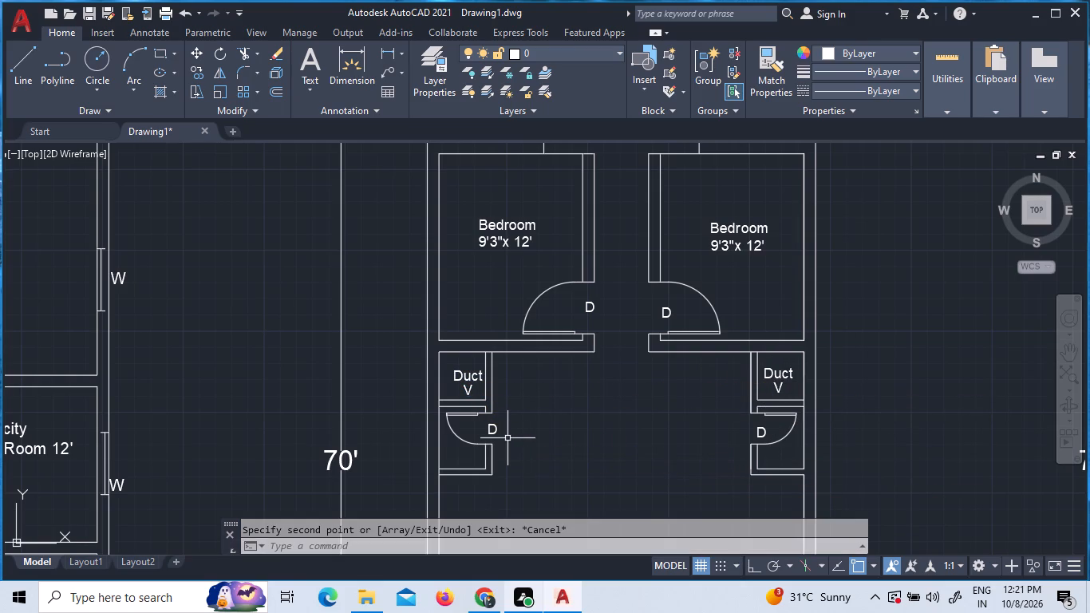
{"action": "scroll", "coordinate": [535, 431], "scroll_direction": "down", "scroll_amount": 1}
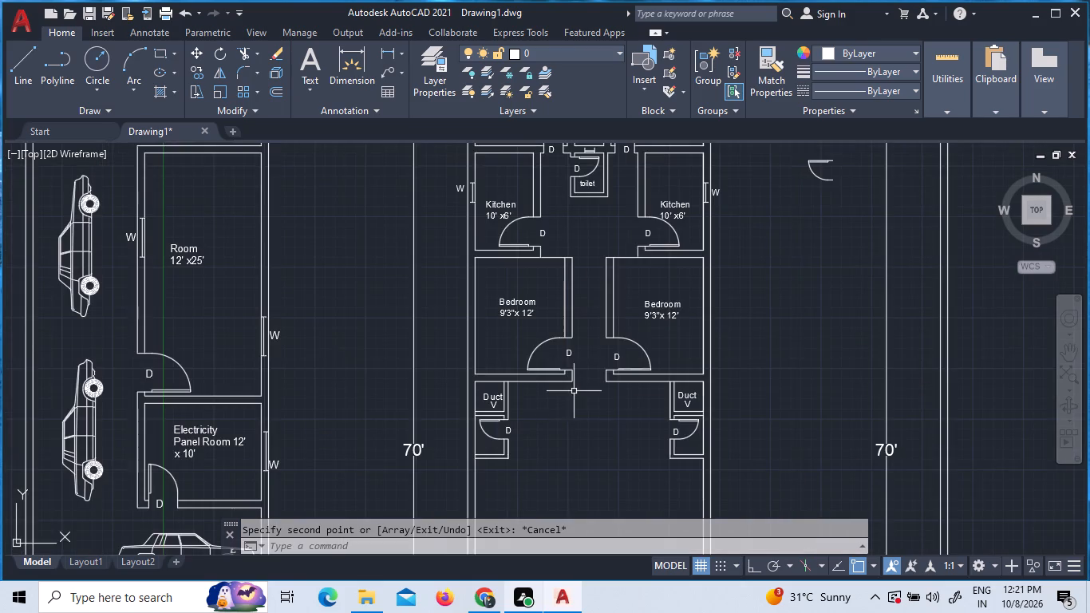
{"action": "scroll", "coordinate": [580, 362], "scroll_direction": "down", "scroll_amount": 2}
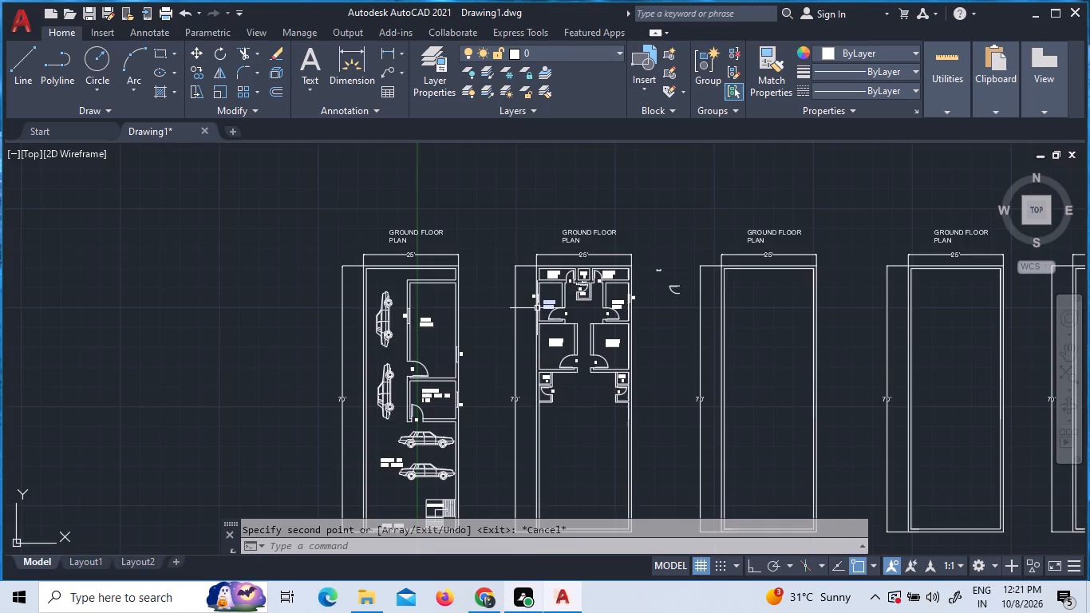
{"action": "scroll", "coordinate": [535, 306], "scroll_direction": "up", "scroll_amount": 3}
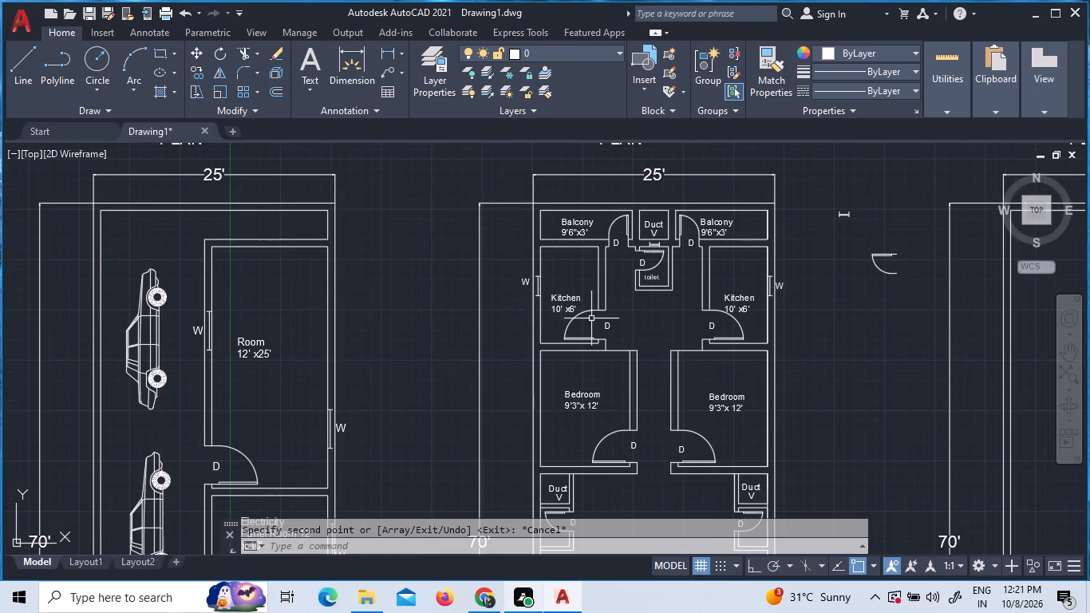
{"action": "scroll", "coordinate": [631, 222], "scroll_direction": "up", "scroll_amount": 5}
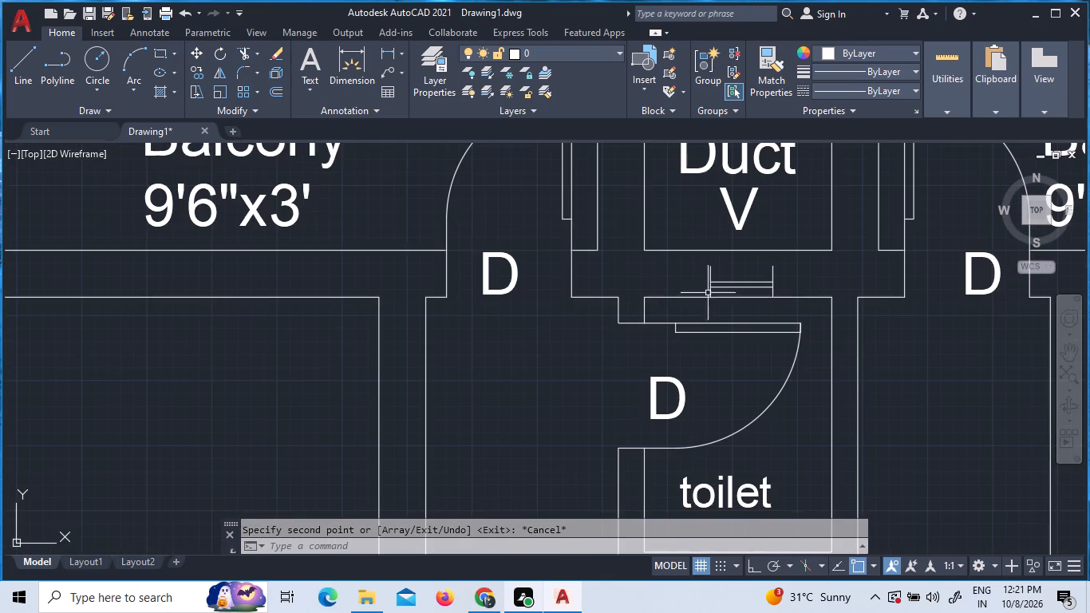
{"action": "left_click", "coordinate": [800, 290]}
{"action": "left_click", "coordinate": [678, 270]}
{"action": "right_click", "coordinate": [678, 270]}
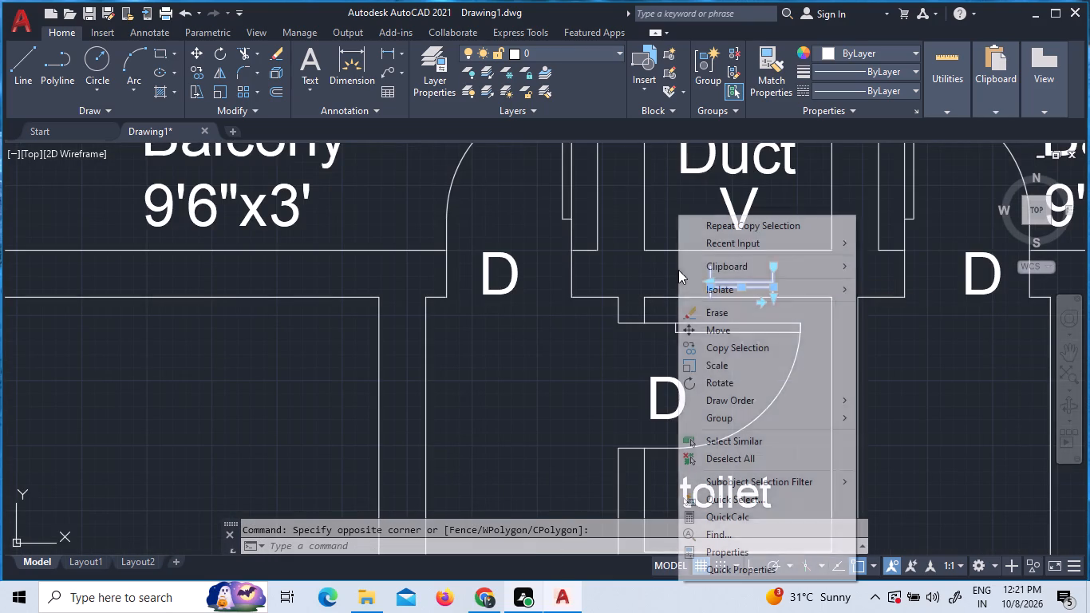
{"action": "left_click", "coordinate": [722, 350]}
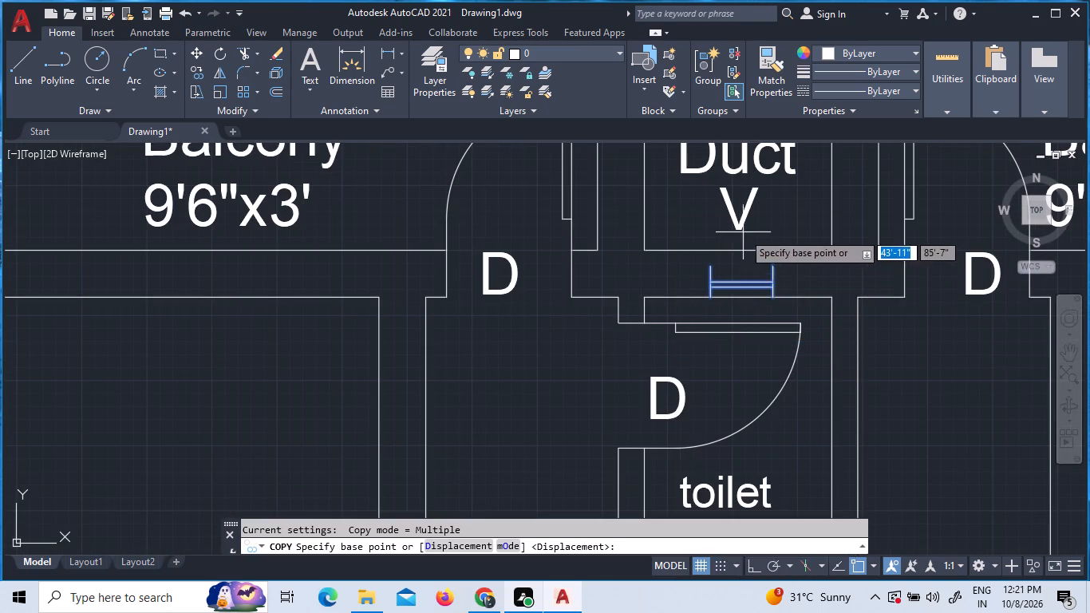
{"action": "left_click", "coordinate": [745, 277]}
{"action": "scroll", "coordinate": [143, 376], "scroll_direction": "down", "scroll_amount": 1}
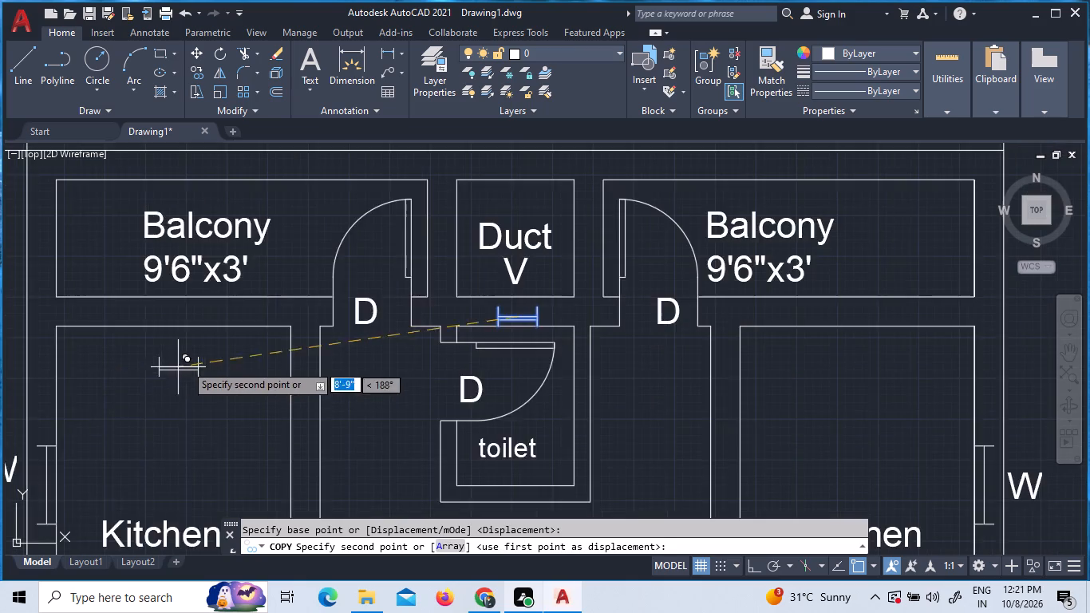
{"action": "scroll", "coordinate": [187, 363], "scroll_direction": "down", "scroll_amount": 5}
{"action": "scroll", "coordinate": [188, 481], "scroll_direction": "up", "scroll_amount": 1}
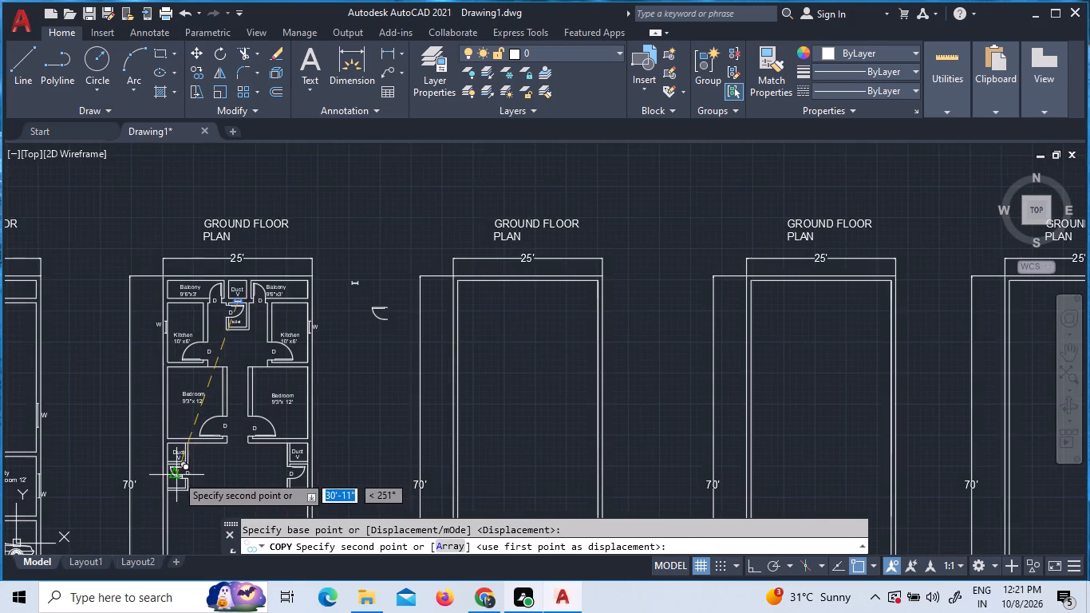
{"action": "scroll", "coordinate": [170, 449], "scroll_direction": "up", "scroll_amount": 5}
{"action": "scroll", "coordinate": [171, 453], "scroll_direction": "down", "scroll_amount": 3}
{"action": "scroll", "coordinate": [163, 502], "scroll_direction": "up", "scroll_amount": 1}
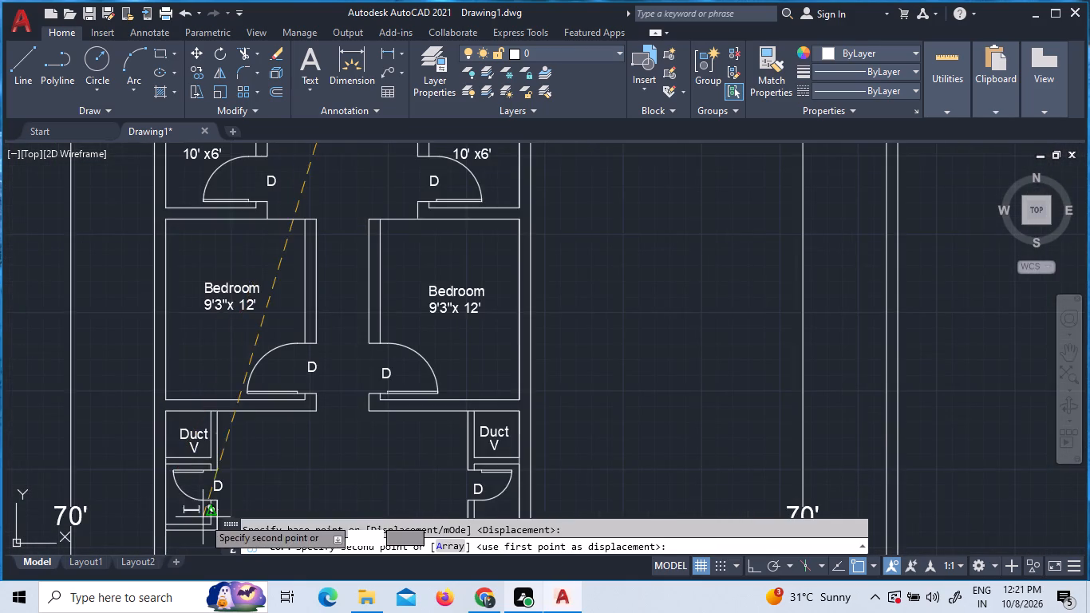
{"action": "scroll", "coordinate": [203, 517], "scroll_direction": "up", "scroll_amount": 2}
{"action": "scroll", "coordinate": [159, 413], "scroll_direction": "up", "scroll_amount": 4}
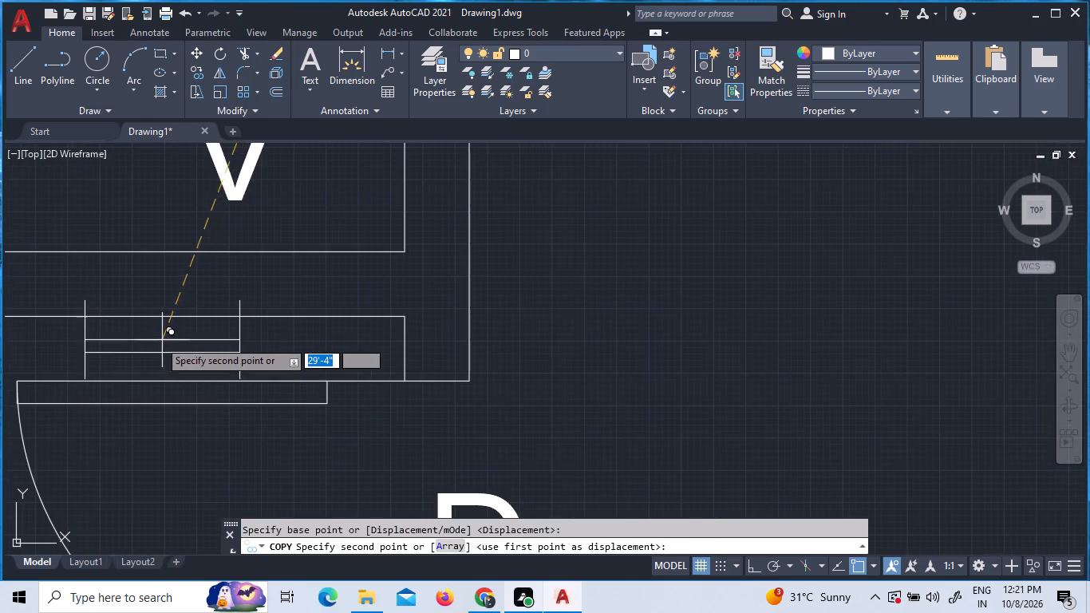
{"action": "scroll", "coordinate": [162, 348], "scroll_direction": "down", "scroll_amount": 2}
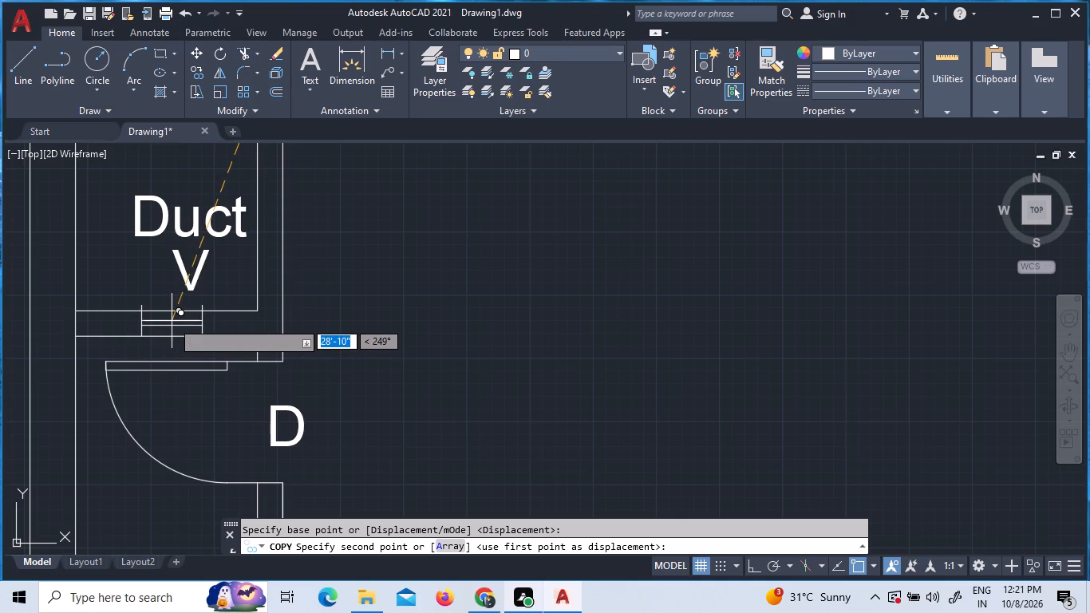
{"action": "left_click", "coordinate": [172, 321]}
Place another copy of the ventilator symbol in the wall between the east duct and its toilet.
{"action": "scroll", "coordinate": [234, 321], "scroll_direction": "down", "scroll_amount": 3}
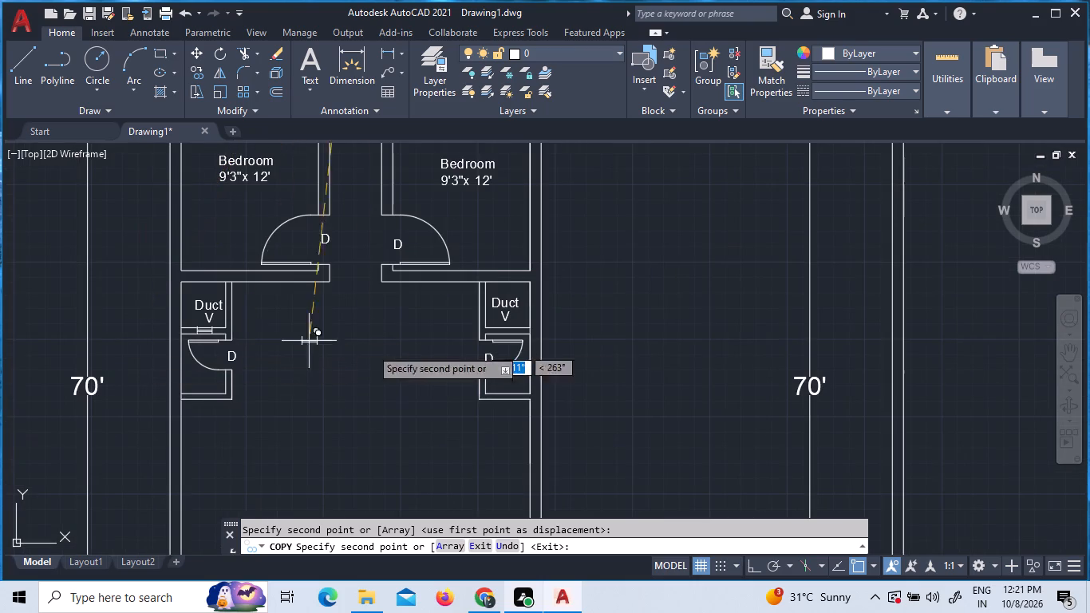
{"action": "scroll", "coordinate": [531, 336], "scroll_direction": "up", "scroll_amount": 3}
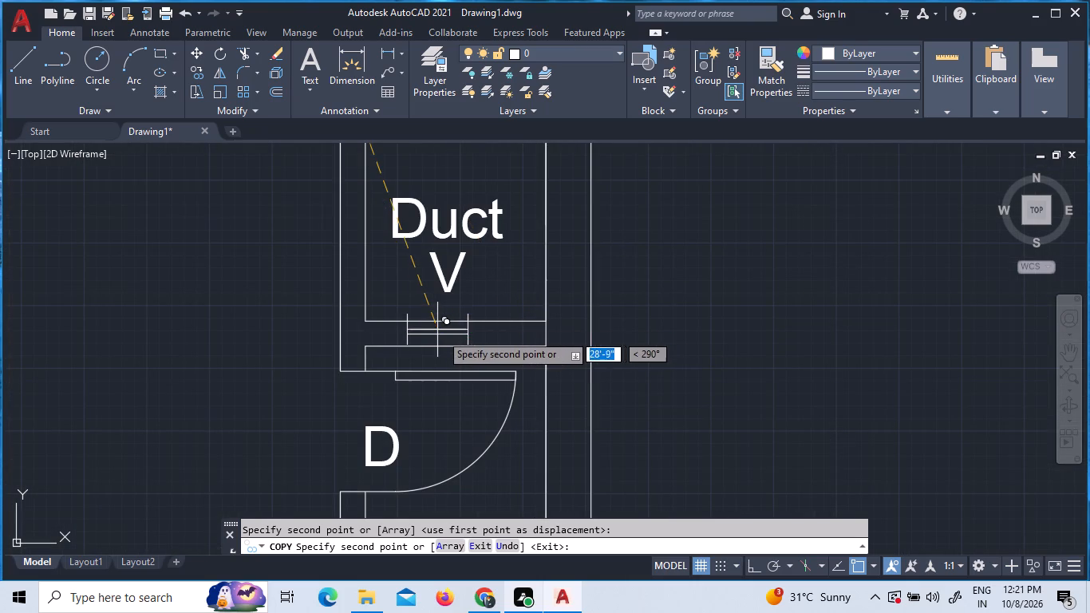
{"action": "left_click", "coordinate": [441, 330]}
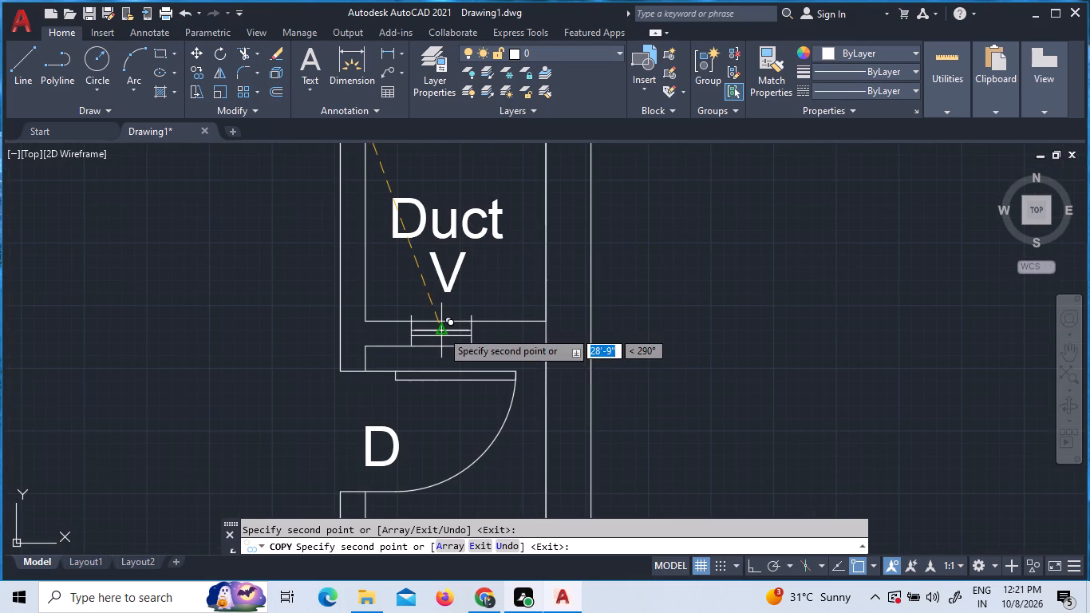
{"action": "scroll", "coordinate": [584, 325], "scroll_direction": "down", "scroll_amount": 1}
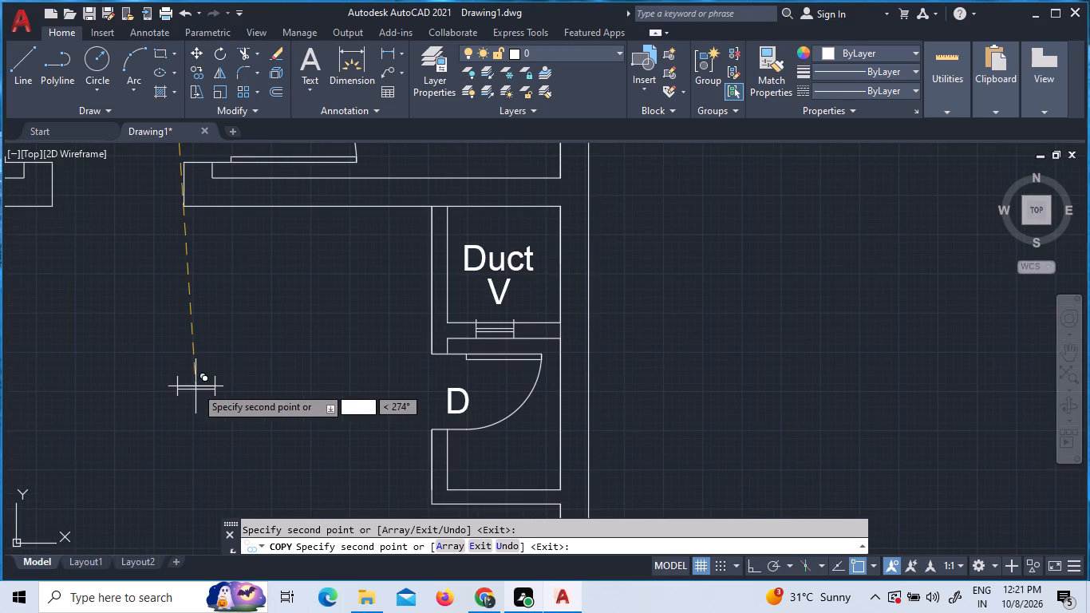
{"action": "scroll", "coordinate": [431, 386], "scroll_direction": "down", "scroll_amount": 3}
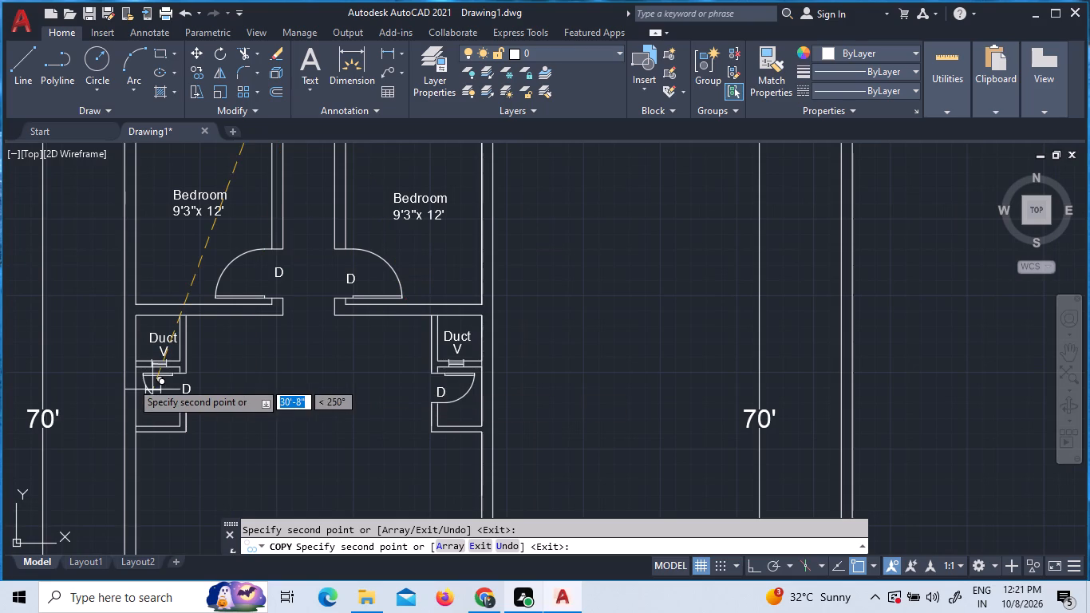
{"action": "scroll", "coordinate": [120, 359], "scroll_direction": "up", "scroll_amount": 2}
{"action": "scroll", "coordinate": [130, 362], "scroll_direction": "down", "scroll_amount": 6}
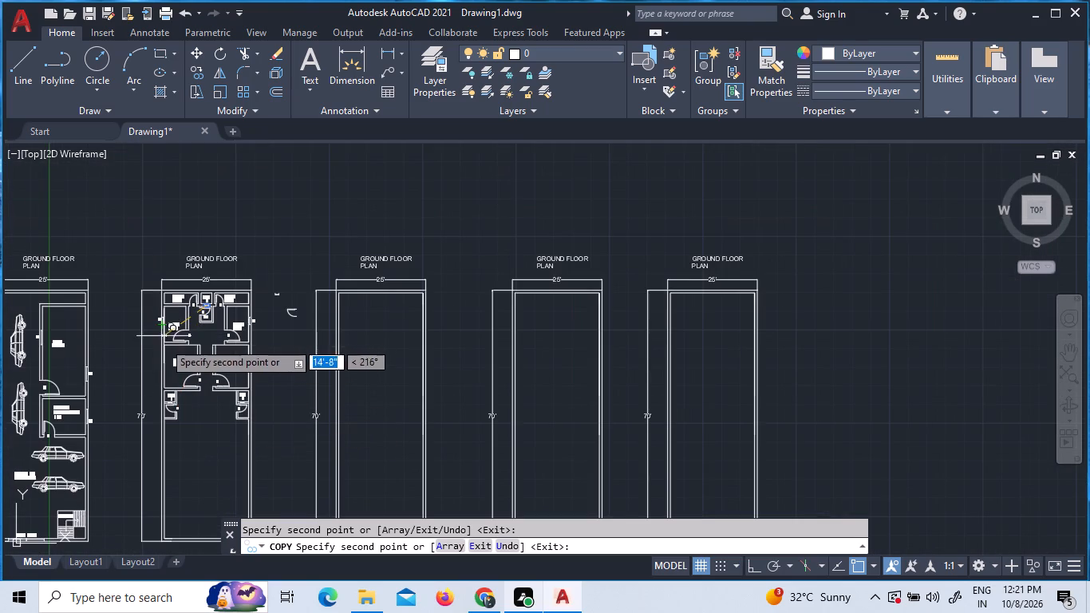
{"action": "key", "text": "Escape"}
Shorten the west duct's ventilator symbol to 5" across the wall thickness.
{"action": "scroll", "coordinate": [164, 426], "scroll_direction": "up", "scroll_amount": 3}
{"action": "scroll", "coordinate": [187, 362], "scroll_direction": "up", "scroll_amount": 3}
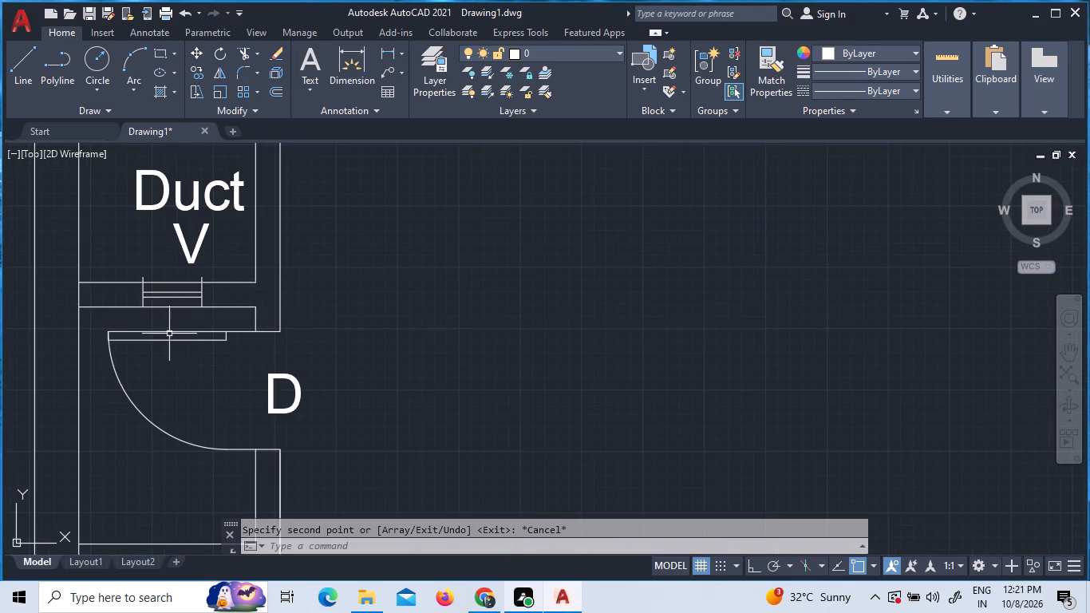
{"action": "scroll", "coordinate": [160, 298], "scroll_direction": "up", "scroll_amount": 2}
{"action": "left_click", "coordinate": [113, 269]}
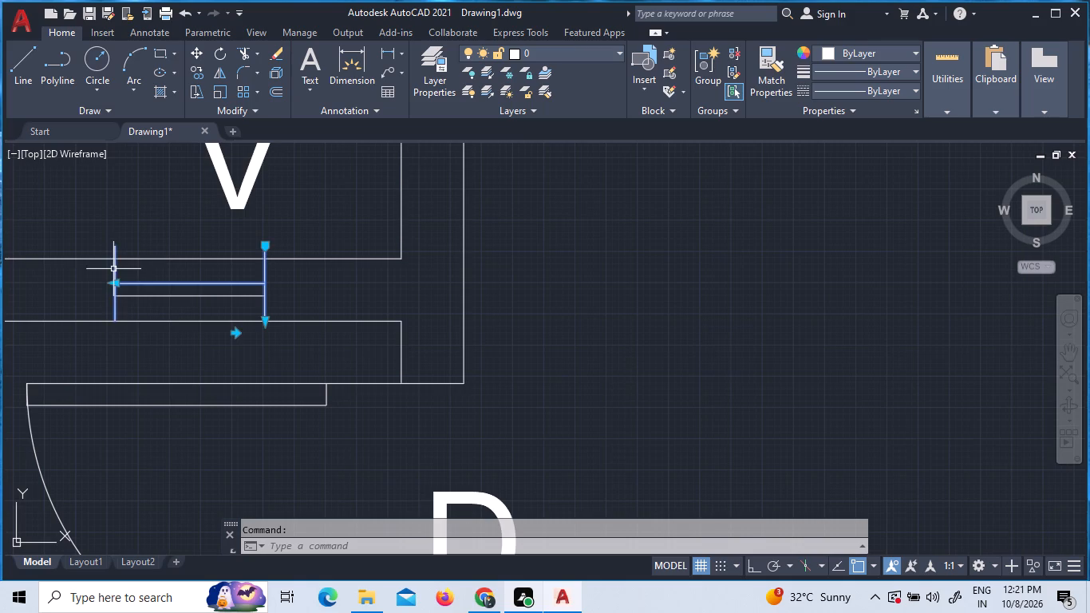
{"action": "left_click", "coordinate": [262, 323]}
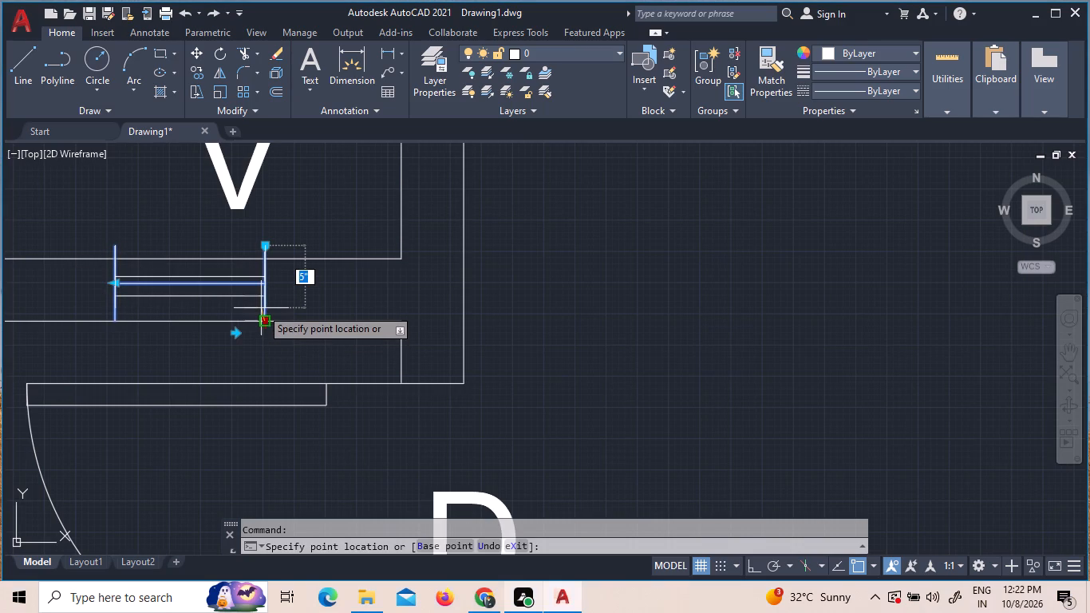
{"action": "left_click", "coordinate": [261, 308]}
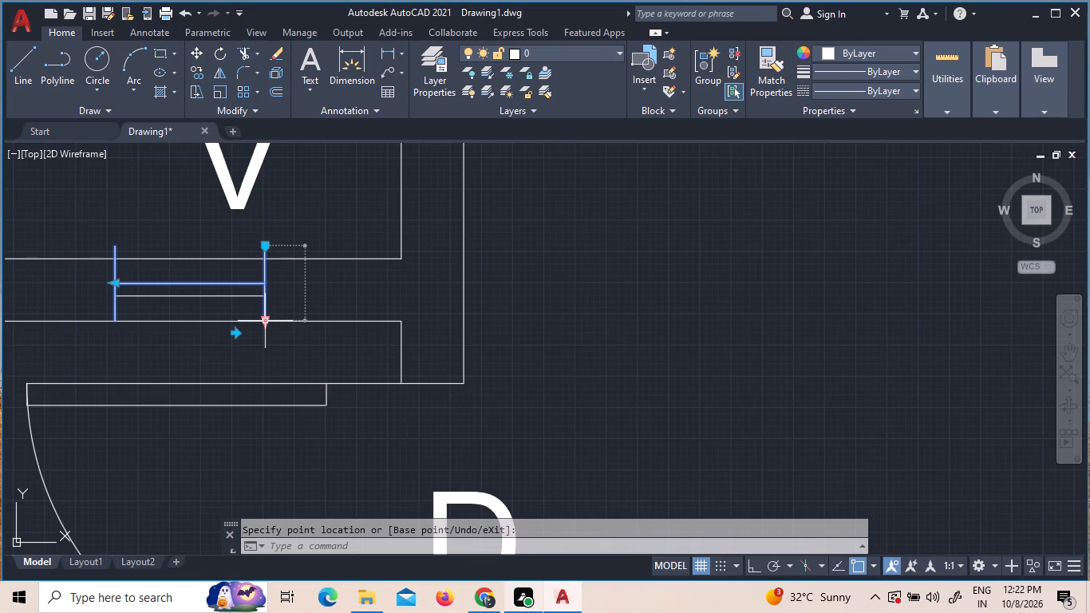
{"action": "left_click", "coordinate": [267, 325]}
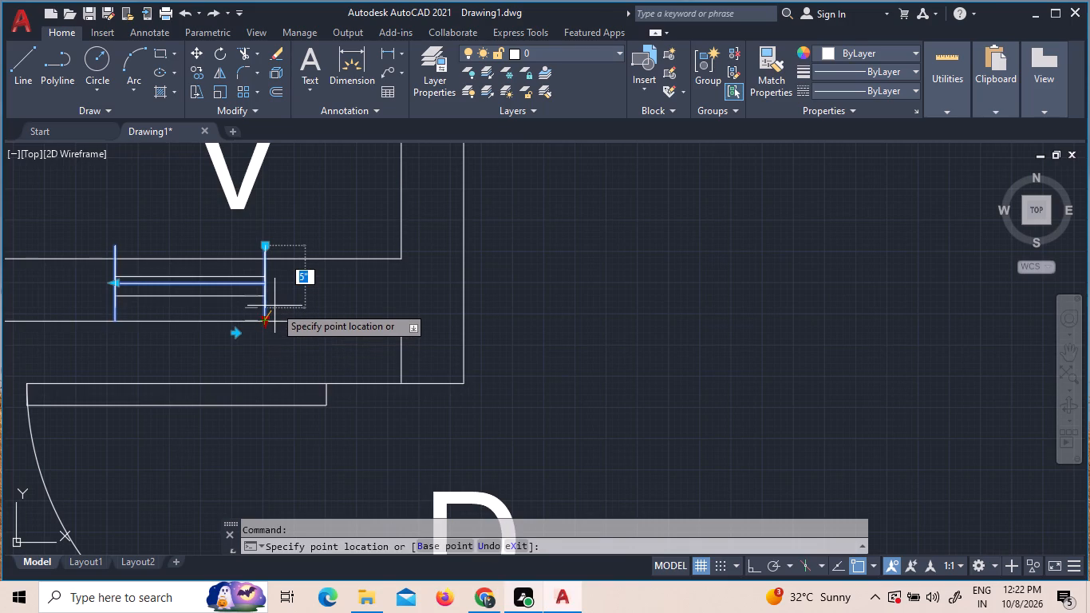
{"action": "left_click", "coordinate": [274, 308]}
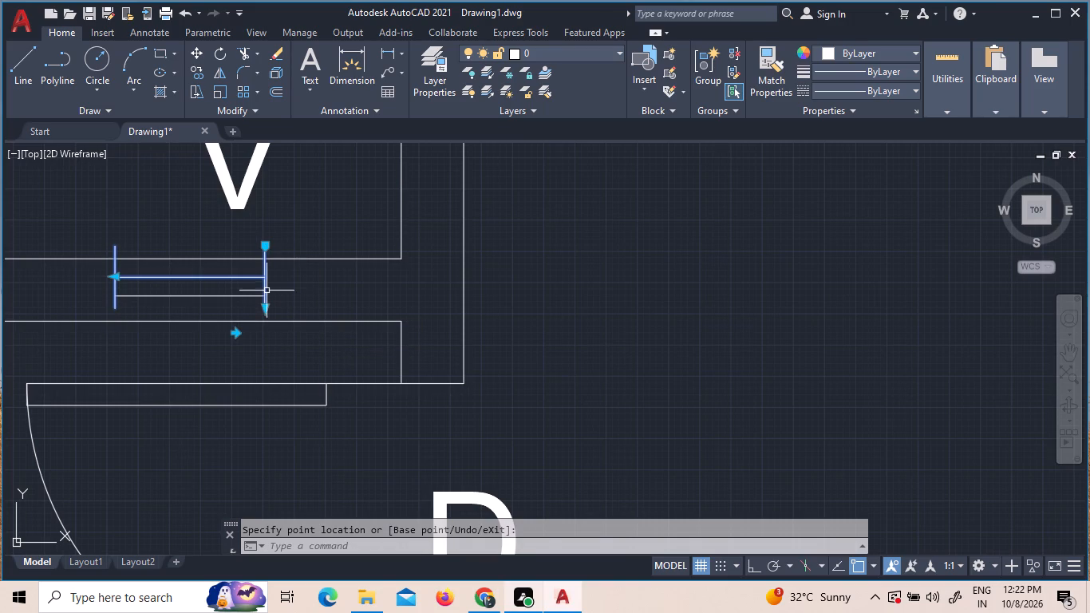
{"action": "left_click", "coordinate": [296, 291]}
{"action": "key", "text": "Escape"}
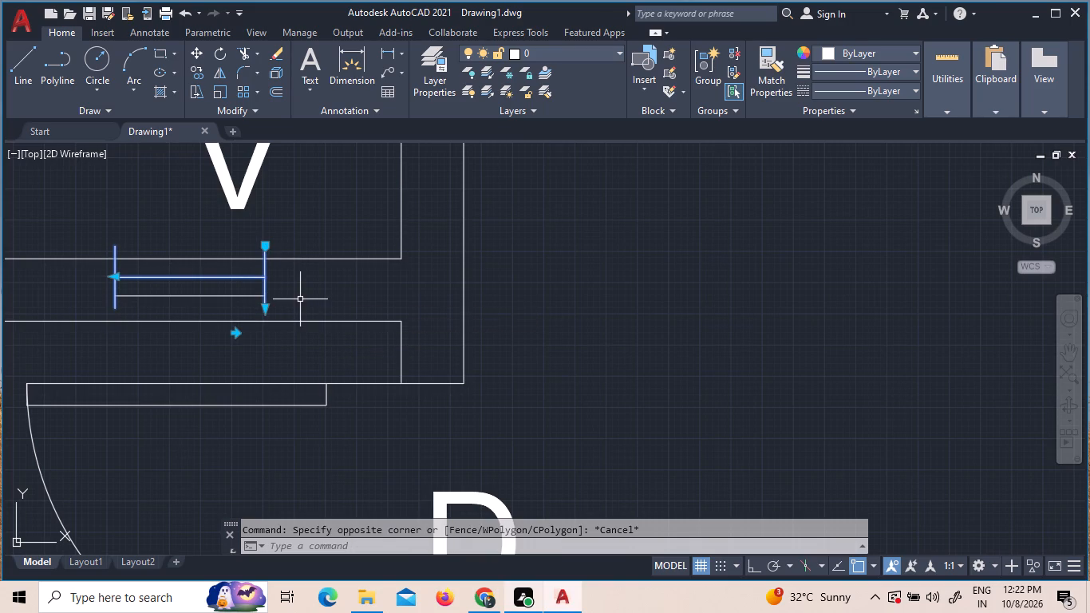
Move the west duct's ventilator symbol south so its lower jamb end meets the south line of the wall.
{"action": "right_click", "coordinate": [271, 317]}
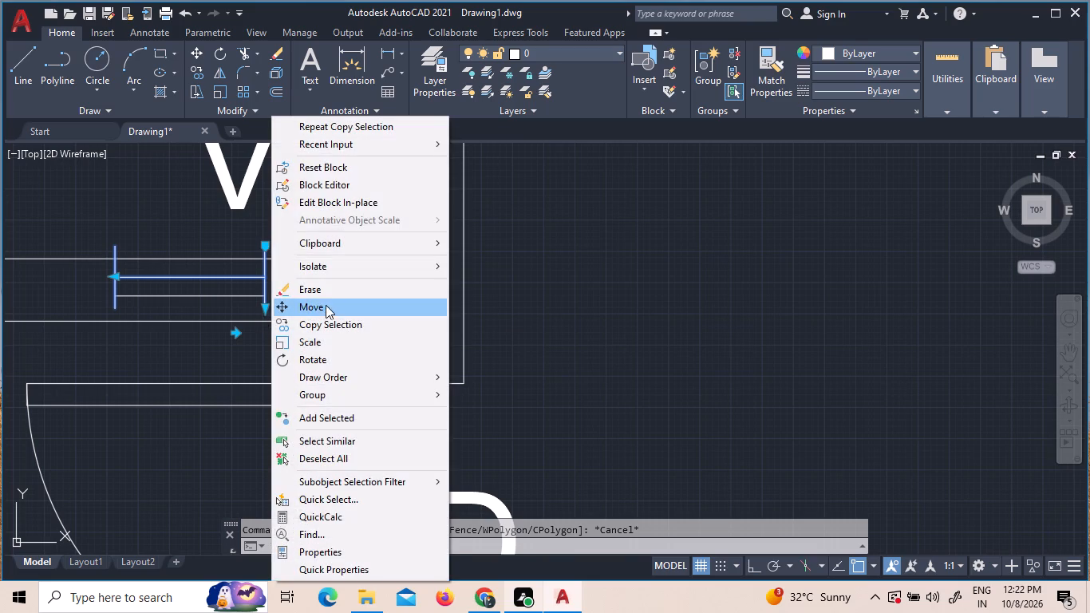
{"action": "left_click", "coordinate": [330, 301]}
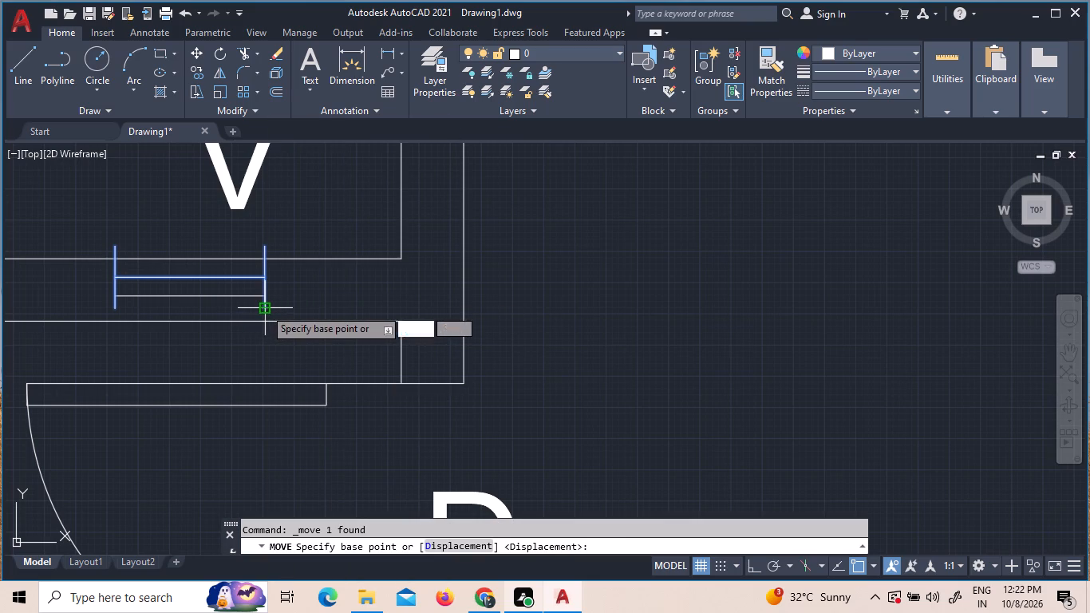
{"action": "left_click", "coordinate": [264, 309]}
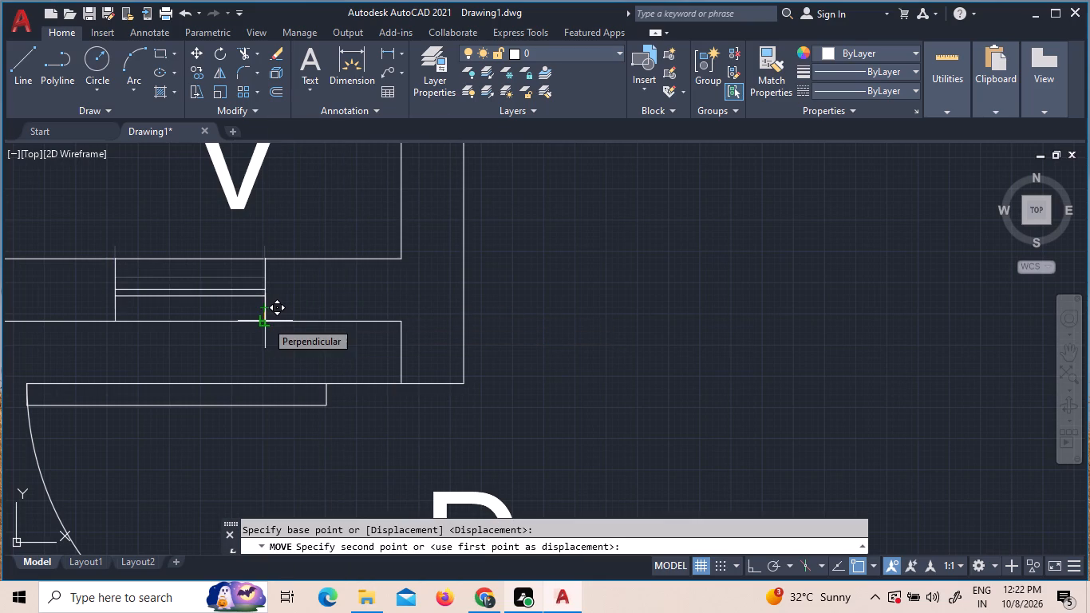
{"action": "left_click", "coordinate": [266, 321]}
Shorten the east duct's ventilator symbol to 5" across the wall thickness.
{"action": "scroll", "coordinate": [273, 321], "scroll_direction": "down", "scroll_amount": 4}
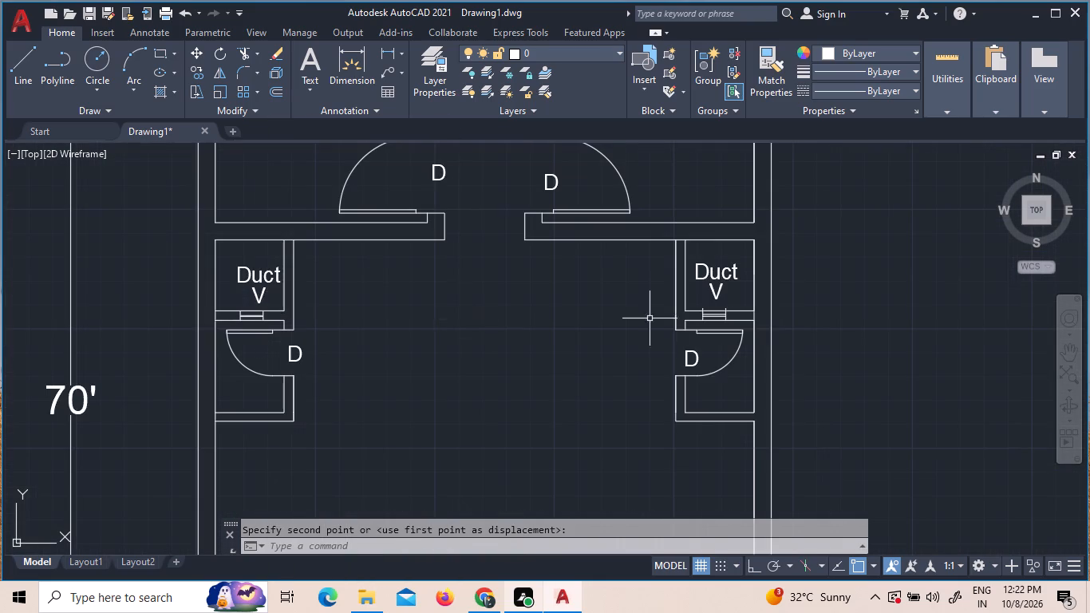
{"action": "scroll", "coordinate": [762, 318], "scroll_direction": "up", "scroll_amount": 1}
{"action": "scroll", "coordinate": [687, 287], "scroll_direction": "up", "scroll_amount": 2}
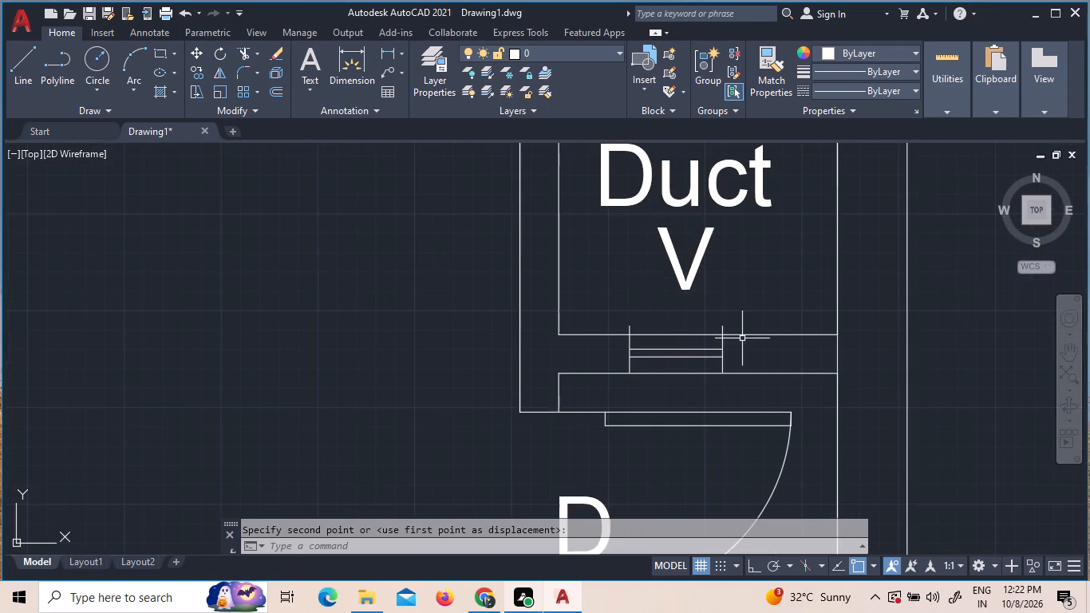
{"action": "left_click", "coordinate": [721, 336]}
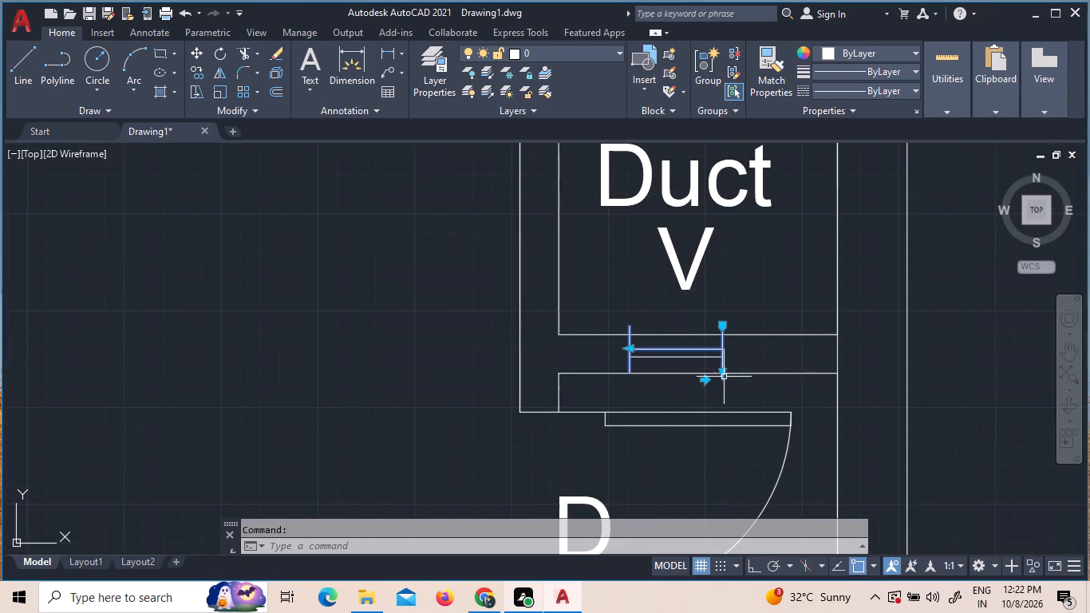
{"action": "left_click", "coordinate": [721, 375]}
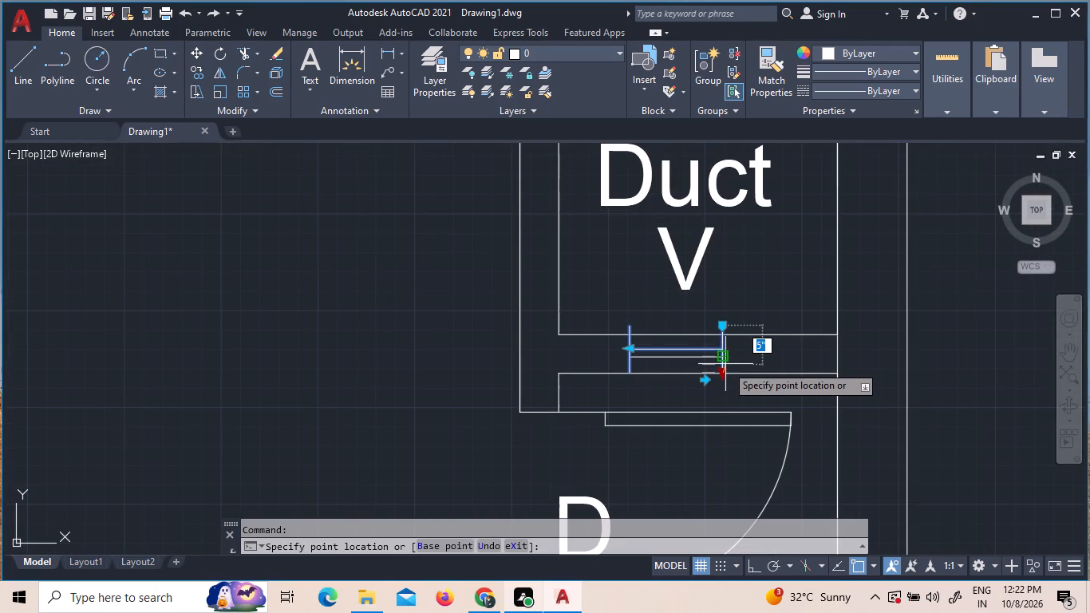
{"action": "left_click", "coordinate": [723, 364]}
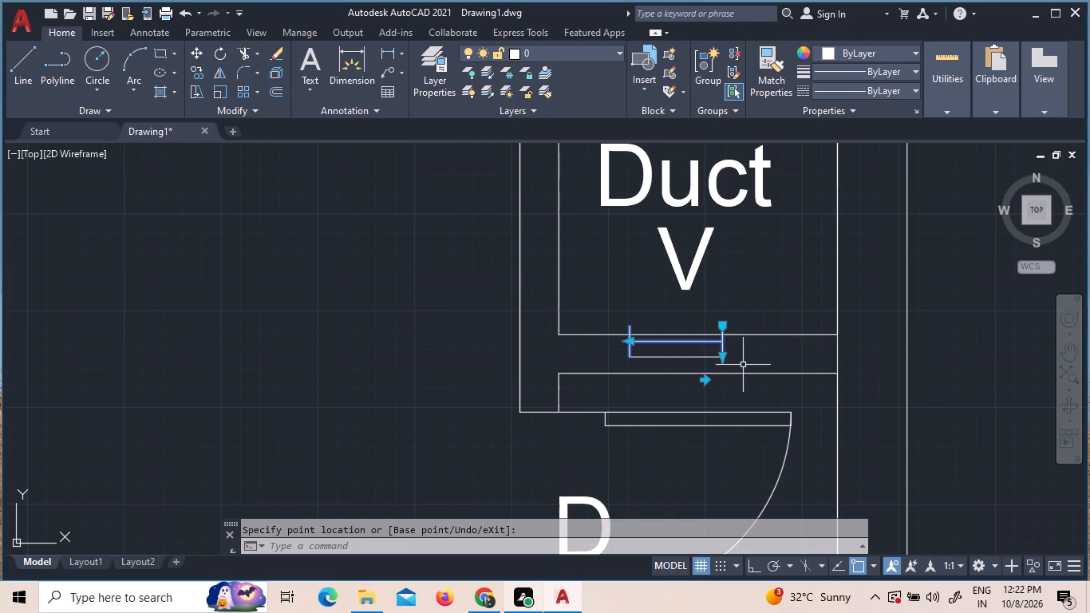
Move the east duct's ventilator symbol 2" south so its lower jamb end meets the south line of the wall.
{"action": "right_click", "coordinate": [720, 358]}
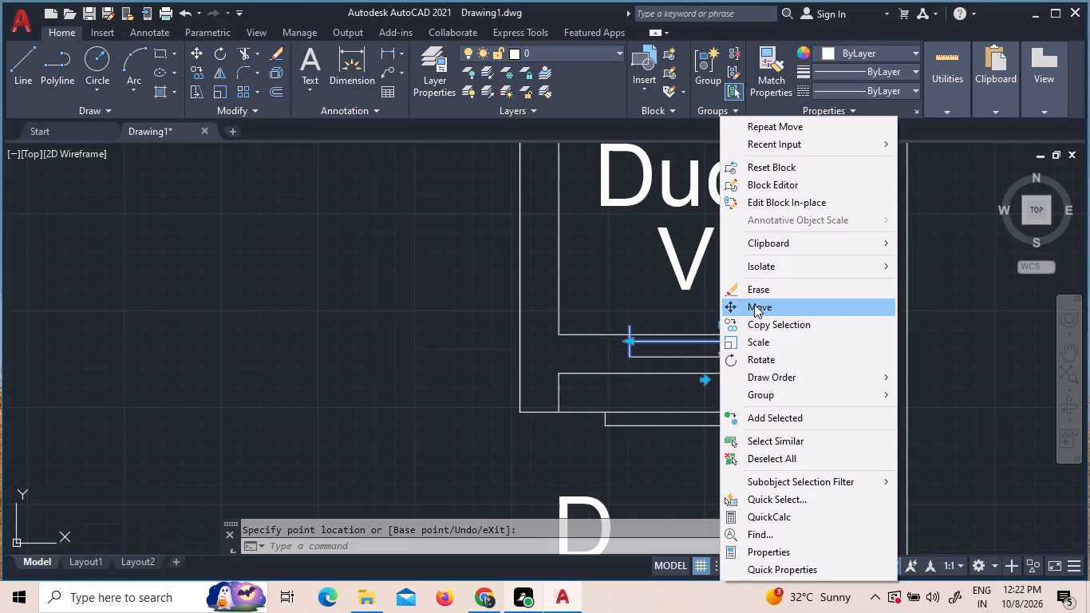
{"action": "left_click", "coordinate": [754, 304]}
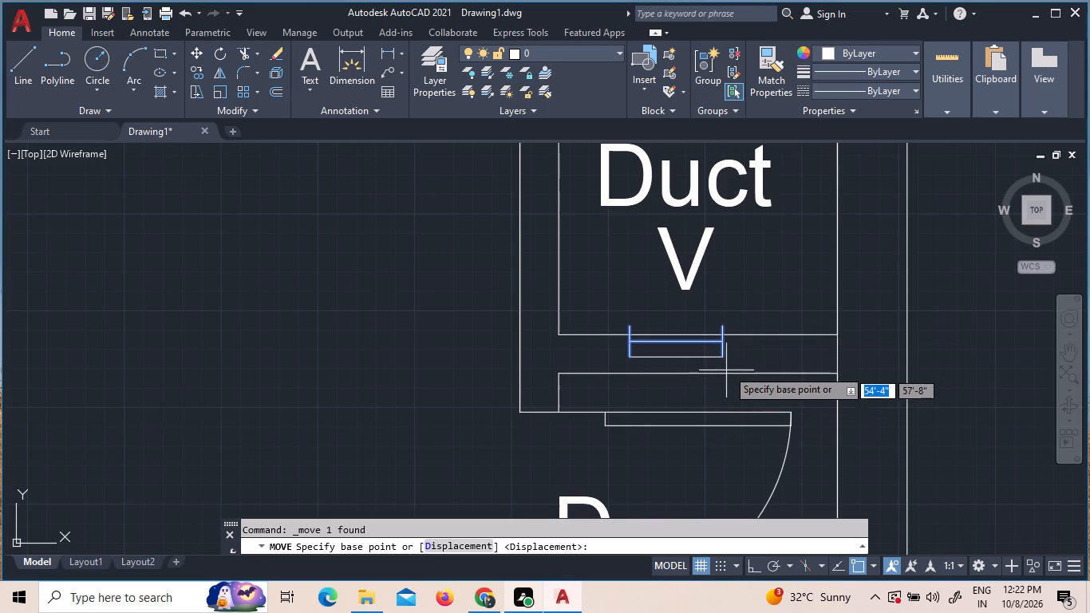
{"action": "left_click", "coordinate": [727, 359]}
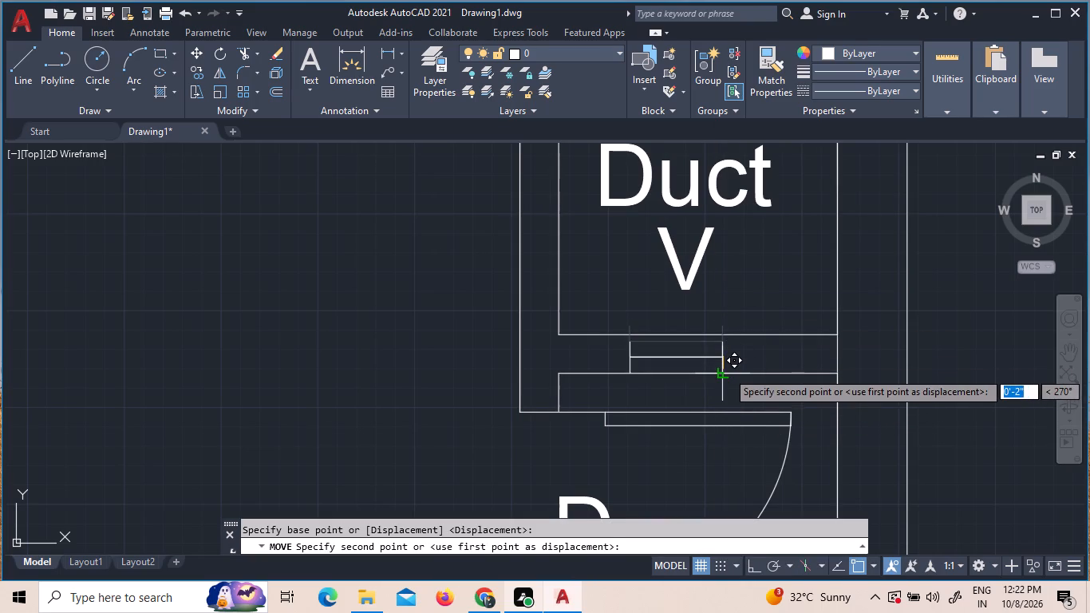
{"action": "left_click", "coordinate": [727, 371]}
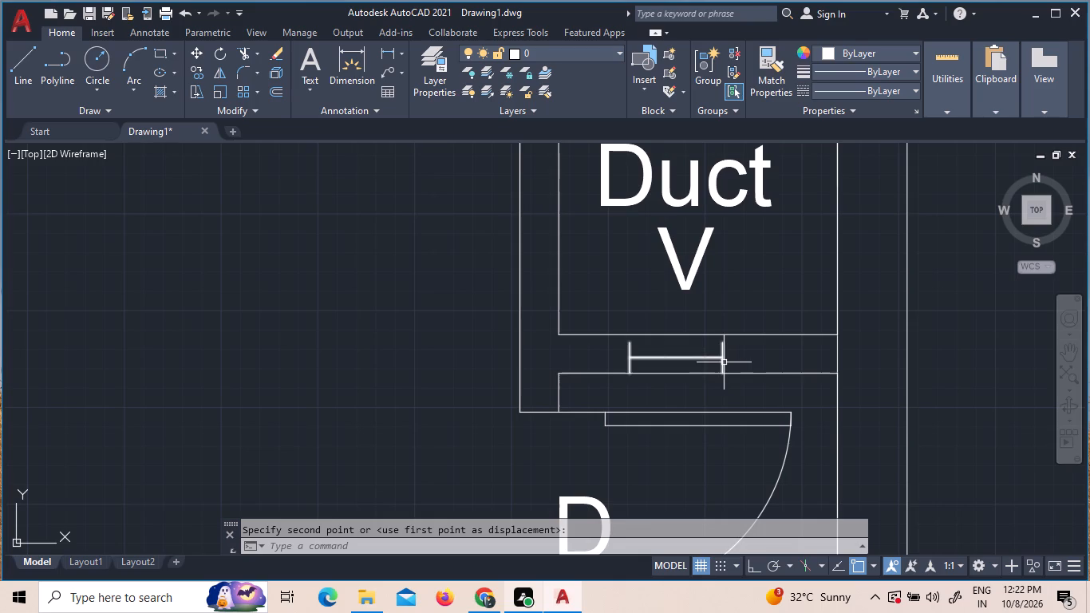
Select the east duct's ventilator symbol together with the line running along it inside the wall.
{"action": "scroll", "coordinate": [723, 363], "scroll_direction": "down", "scroll_amount": 4}
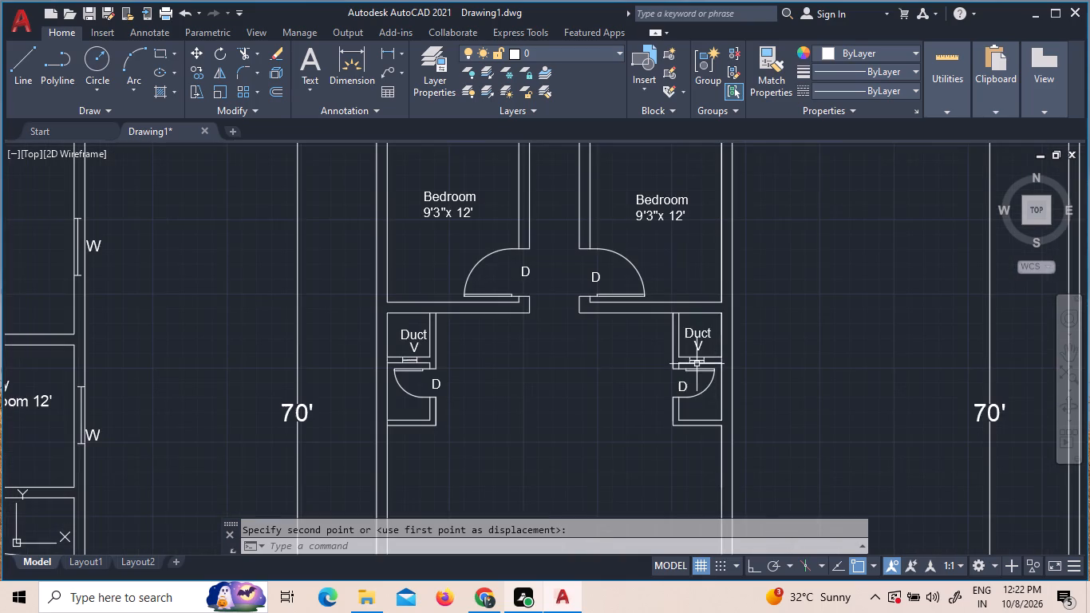
{"action": "scroll", "coordinate": [394, 355], "scroll_direction": "up", "scroll_amount": 1}
{"action": "scroll", "coordinate": [472, 378], "scroll_direction": "up", "scroll_amount": 4}
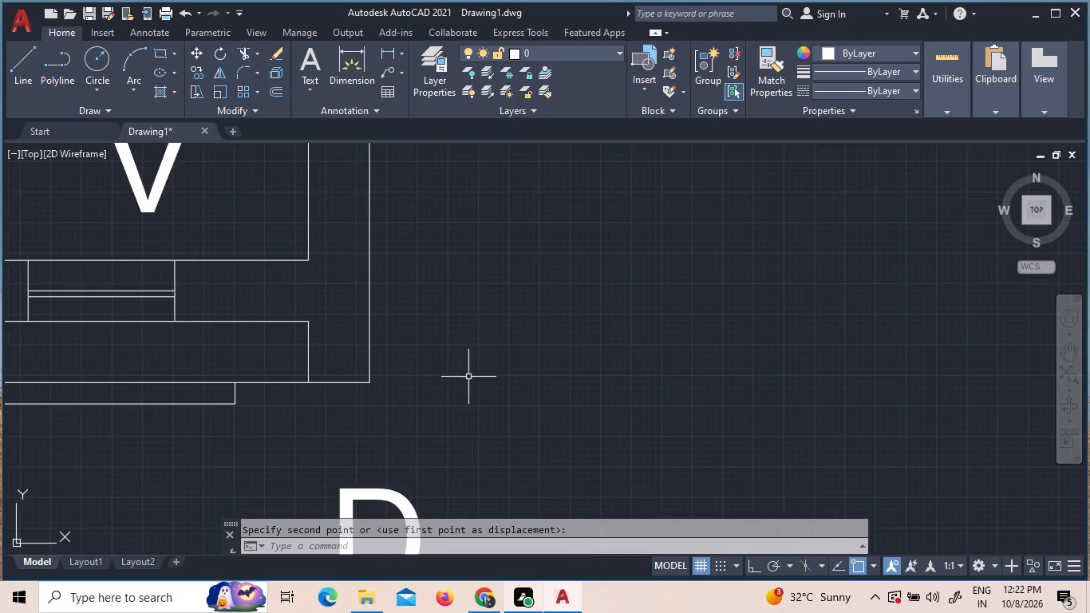
{"action": "scroll", "coordinate": [447, 374], "scroll_direction": "down", "scroll_amount": 2}
{"action": "scroll", "coordinate": [807, 348], "scroll_direction": "down", "scroll_amount": 2}
{"action": "scroll", "coordinate": [961, 359], "scroll_direction": "down", "scroll_amount": 3}
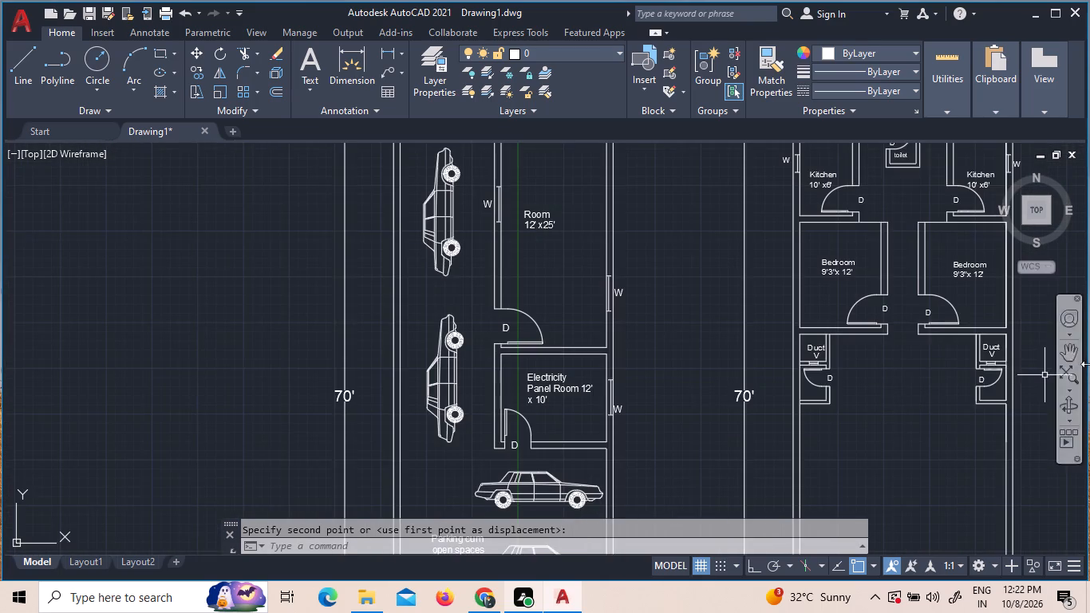
{"action": "scroll", "coordinate": [1024, 374], "scroll_direction": "up", "scroll_amount": 4}
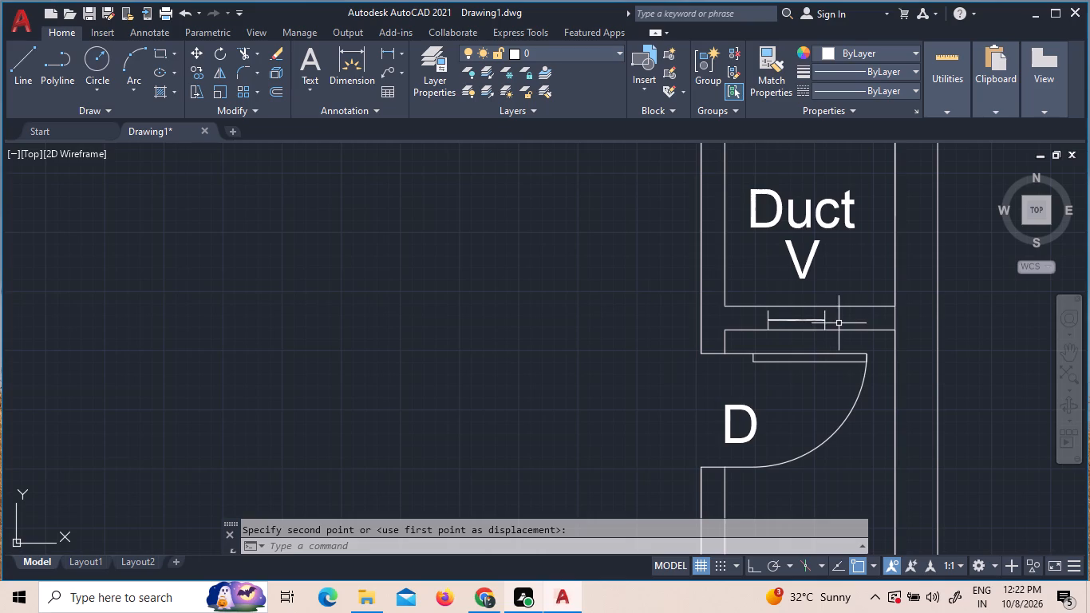
{"action": "left_click_drag", "start_coordinate": [839, 323], "coordinate": [828, 324]}
{"action": "left_click", "coordinate": [756, 318]}
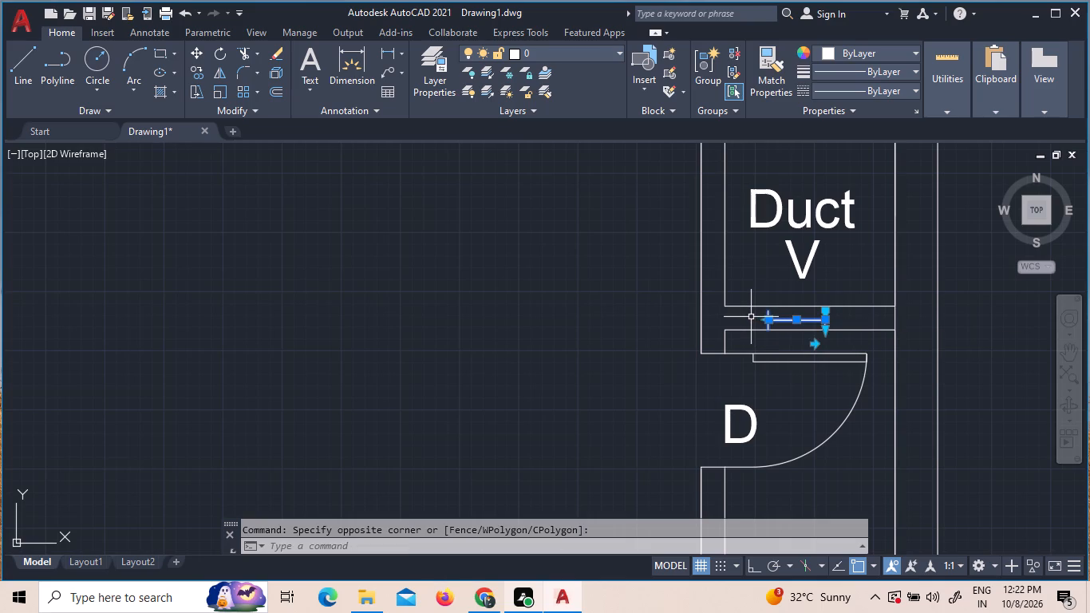